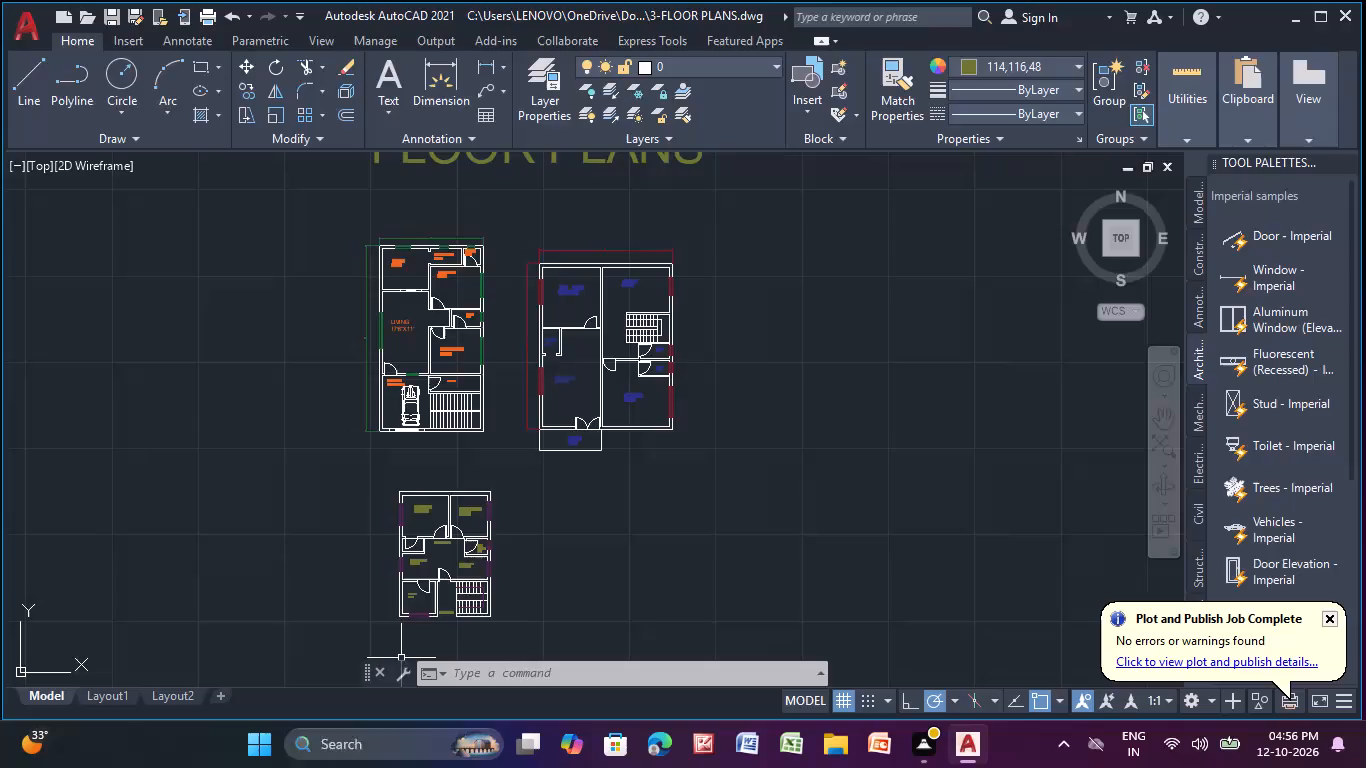
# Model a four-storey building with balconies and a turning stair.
# Launch Revit 2025.
pyautogui.click(397, 738)
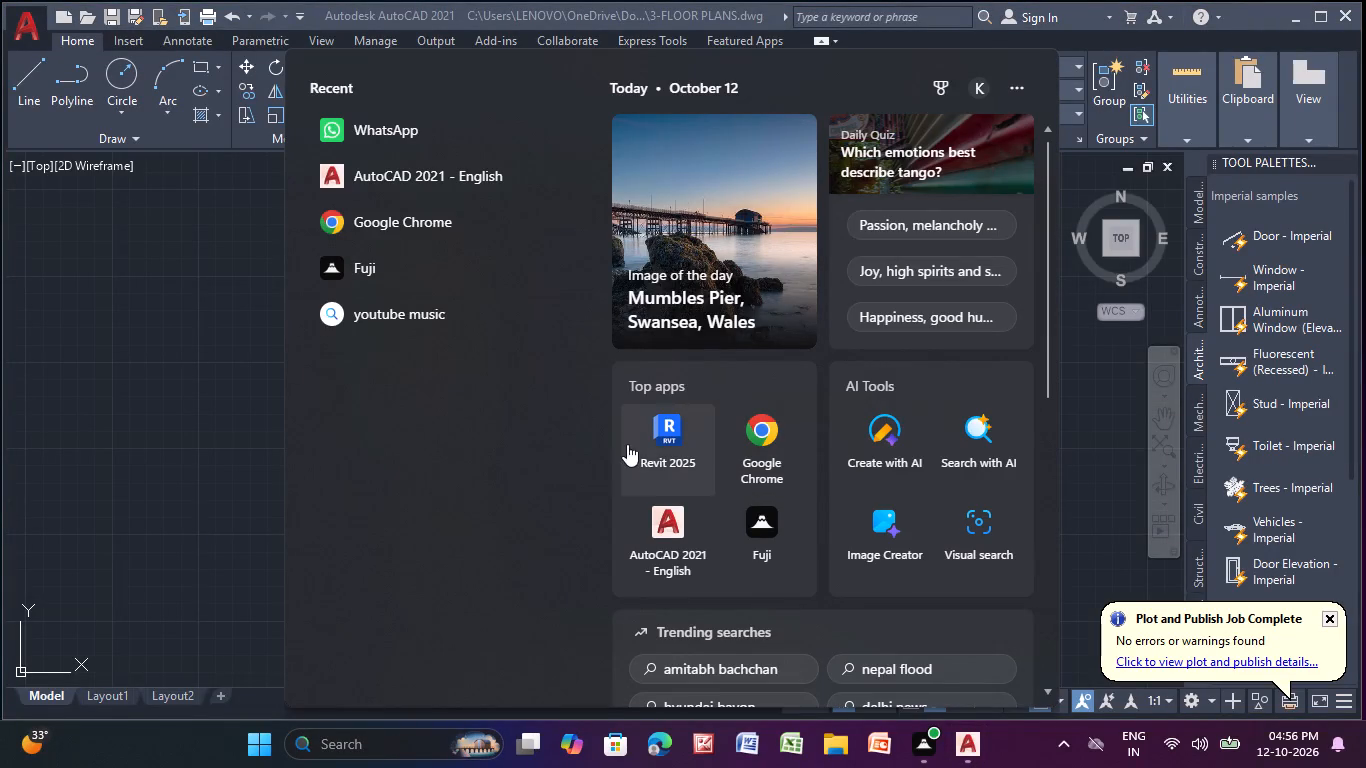
pyautogui.tripleClick(654, 432)
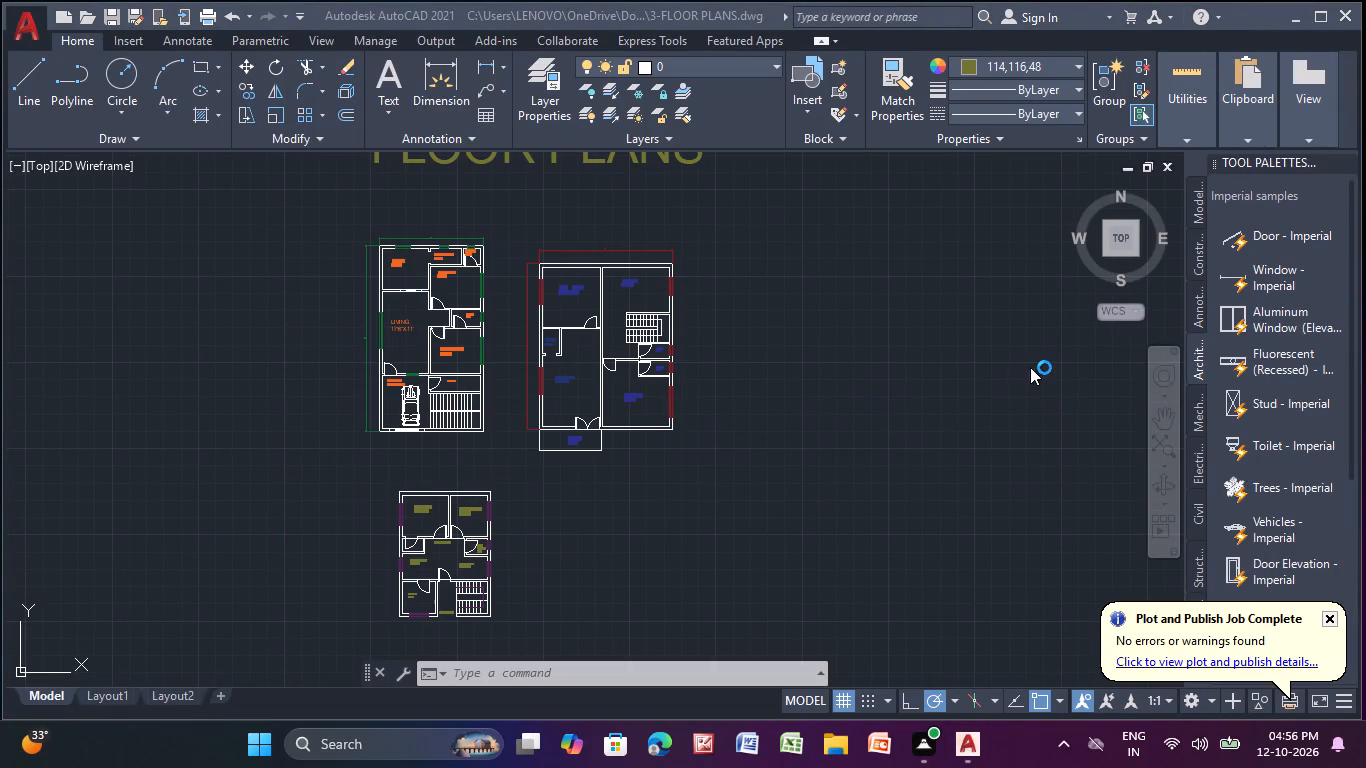
# Close AutoCAD, saving the changes to the 3-FLOOR PLANS drawing.
pyautogui.moveTo(1303, 91); pyautogui.dragTo(1319, 75)
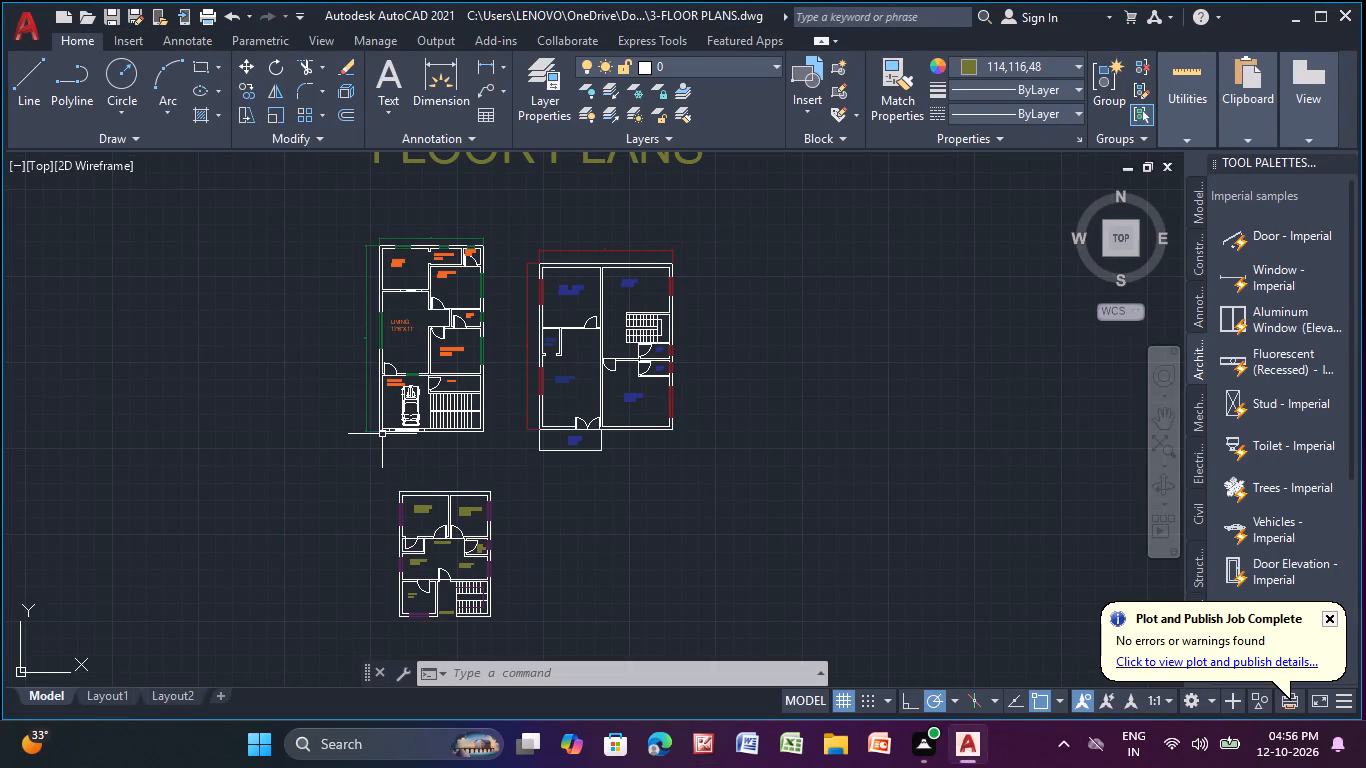
pyautogui.click(1343, 9)
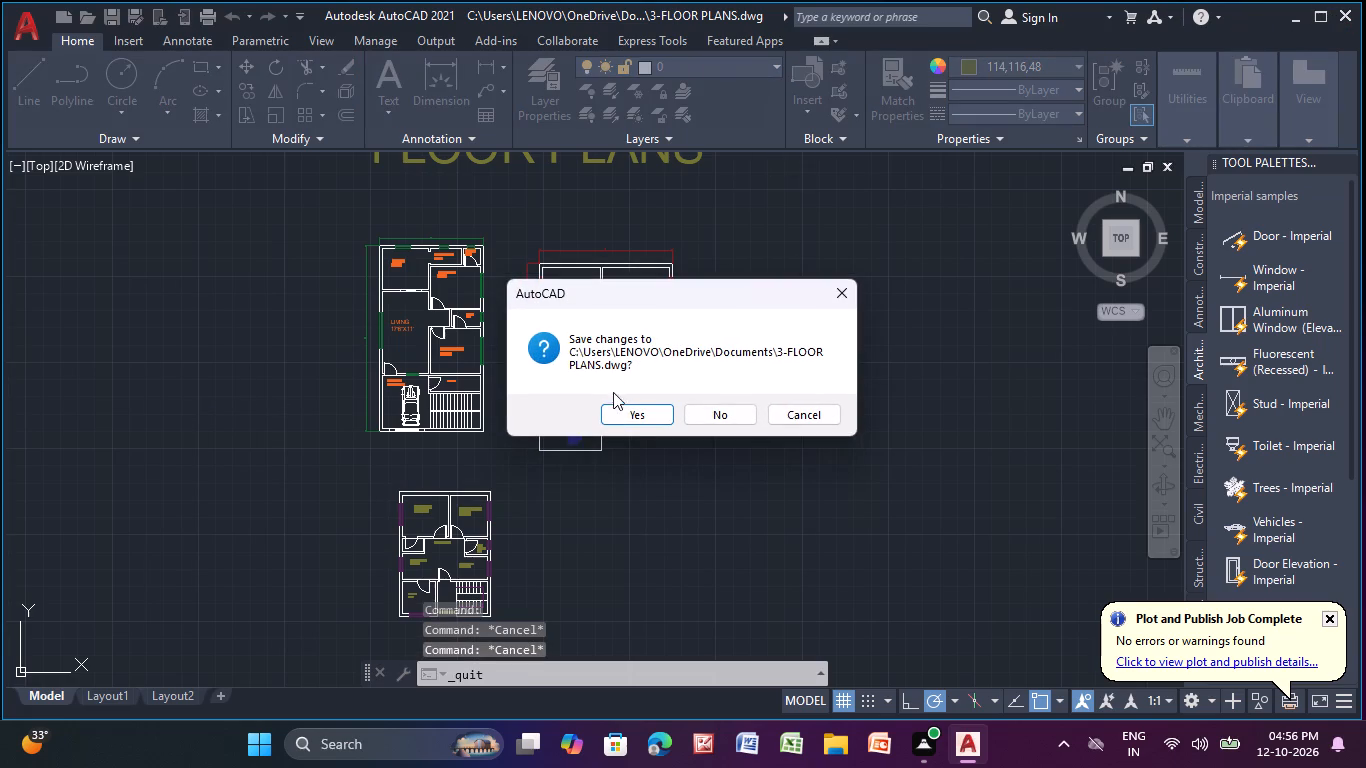
pyautogui.click(631, 417)
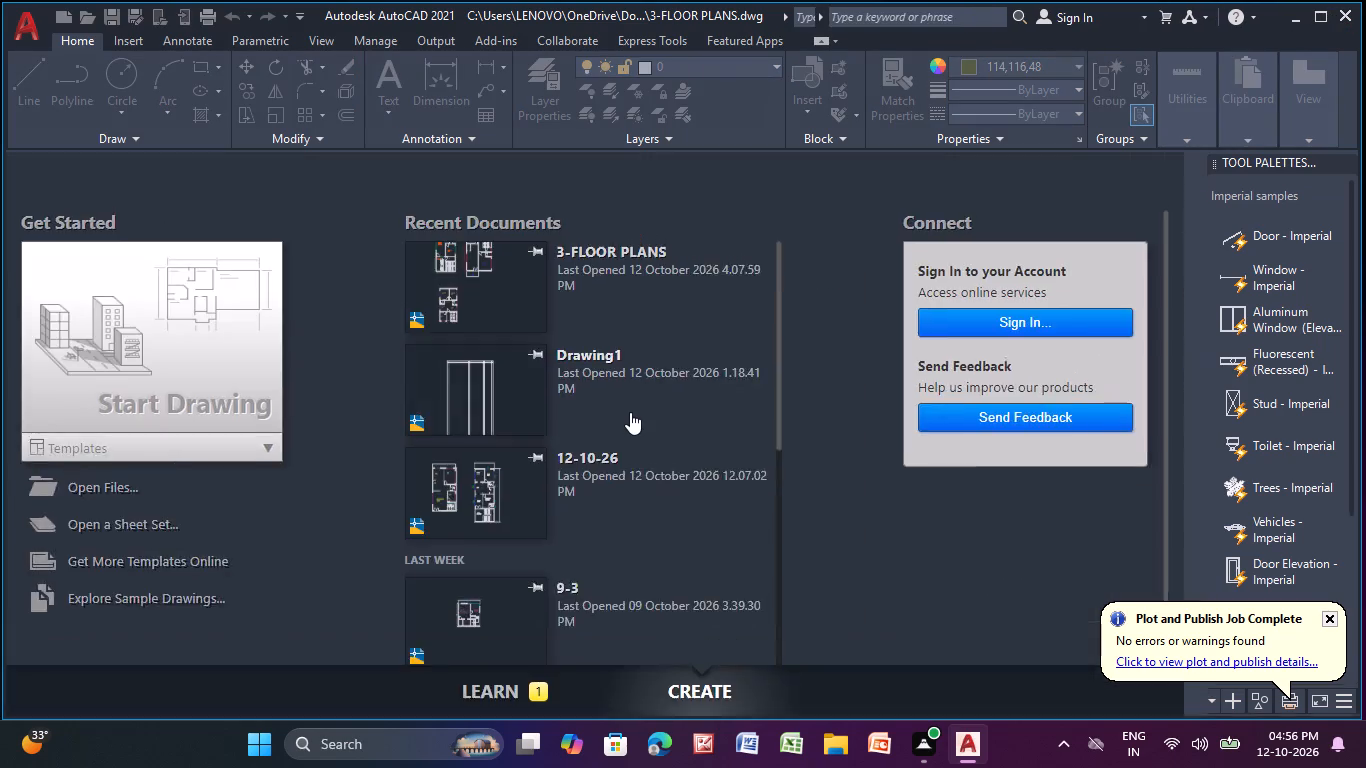
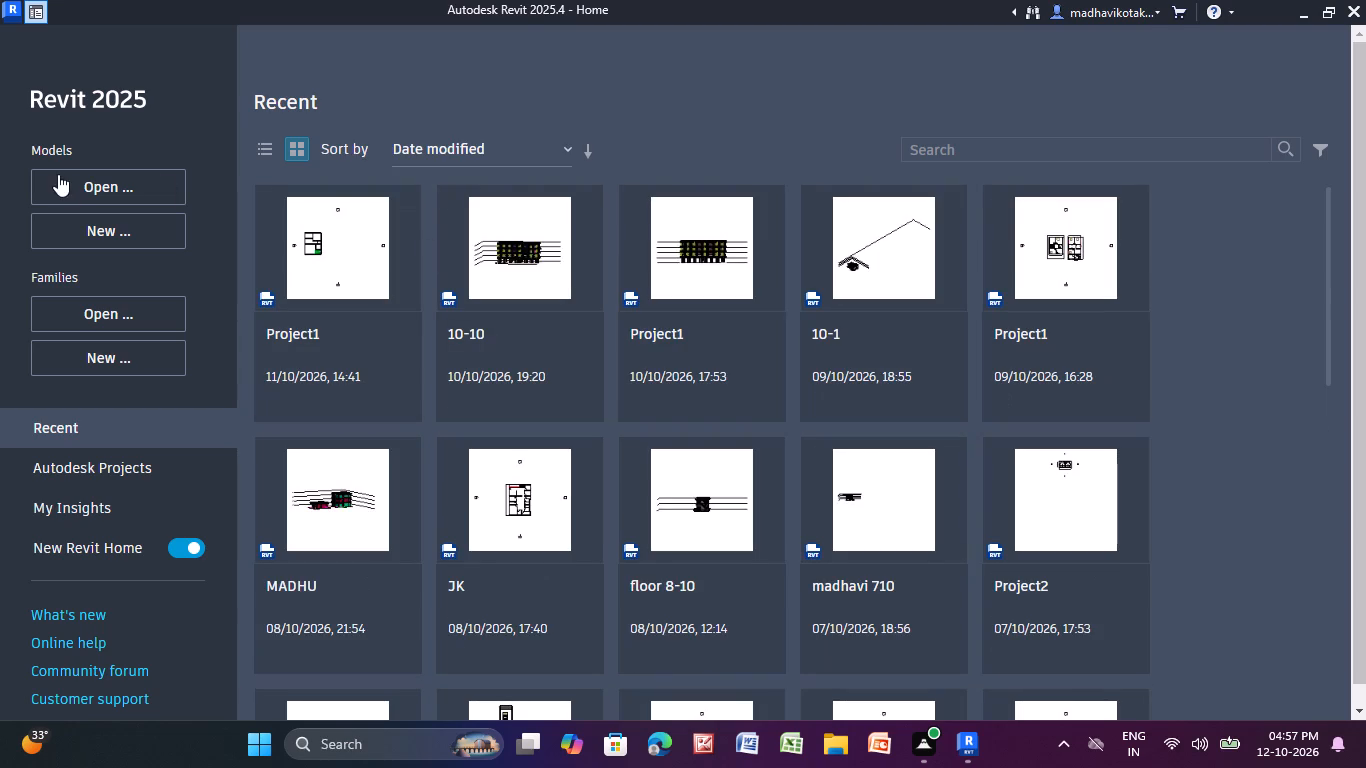
# Create a new project from the default.rte template in the English-Imperial templates folder.
pyautogui.click(94, 222)
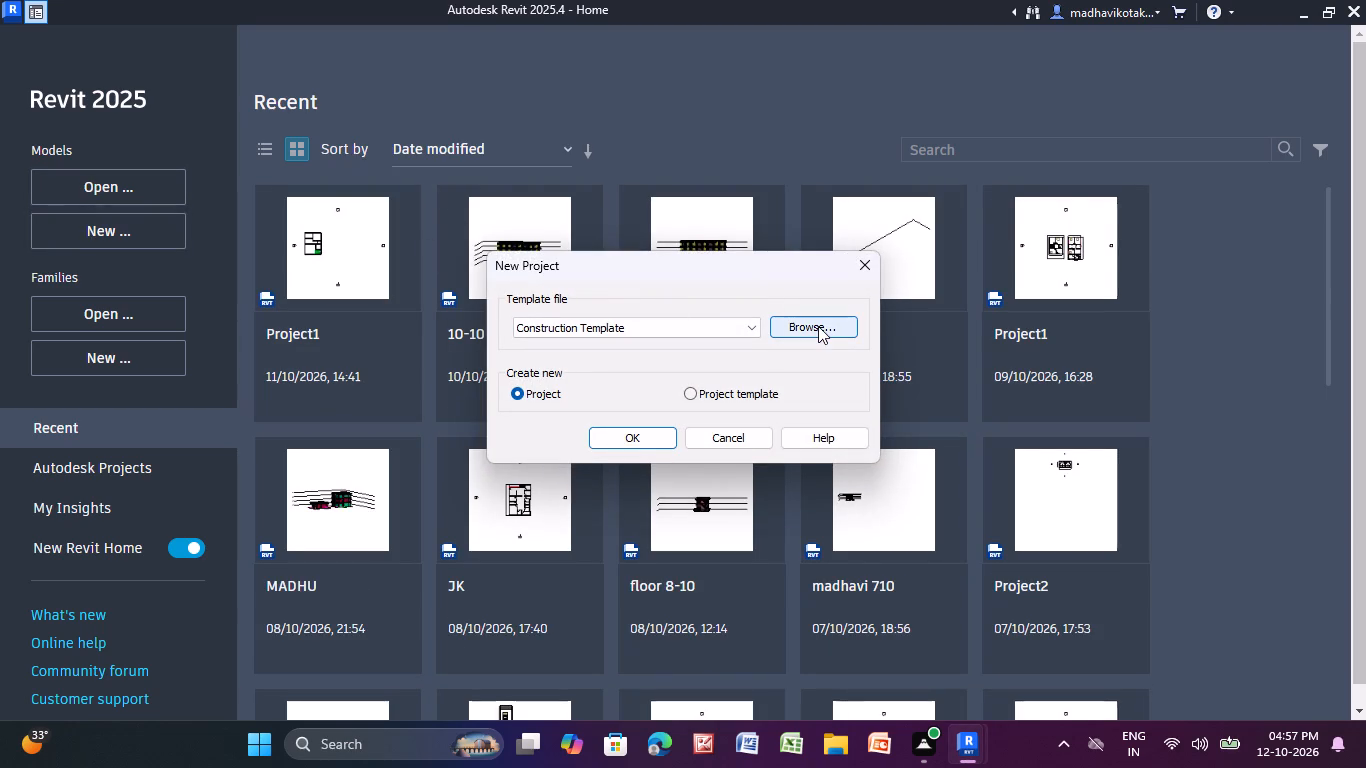
pyautogui.doubleClick(818, 326)
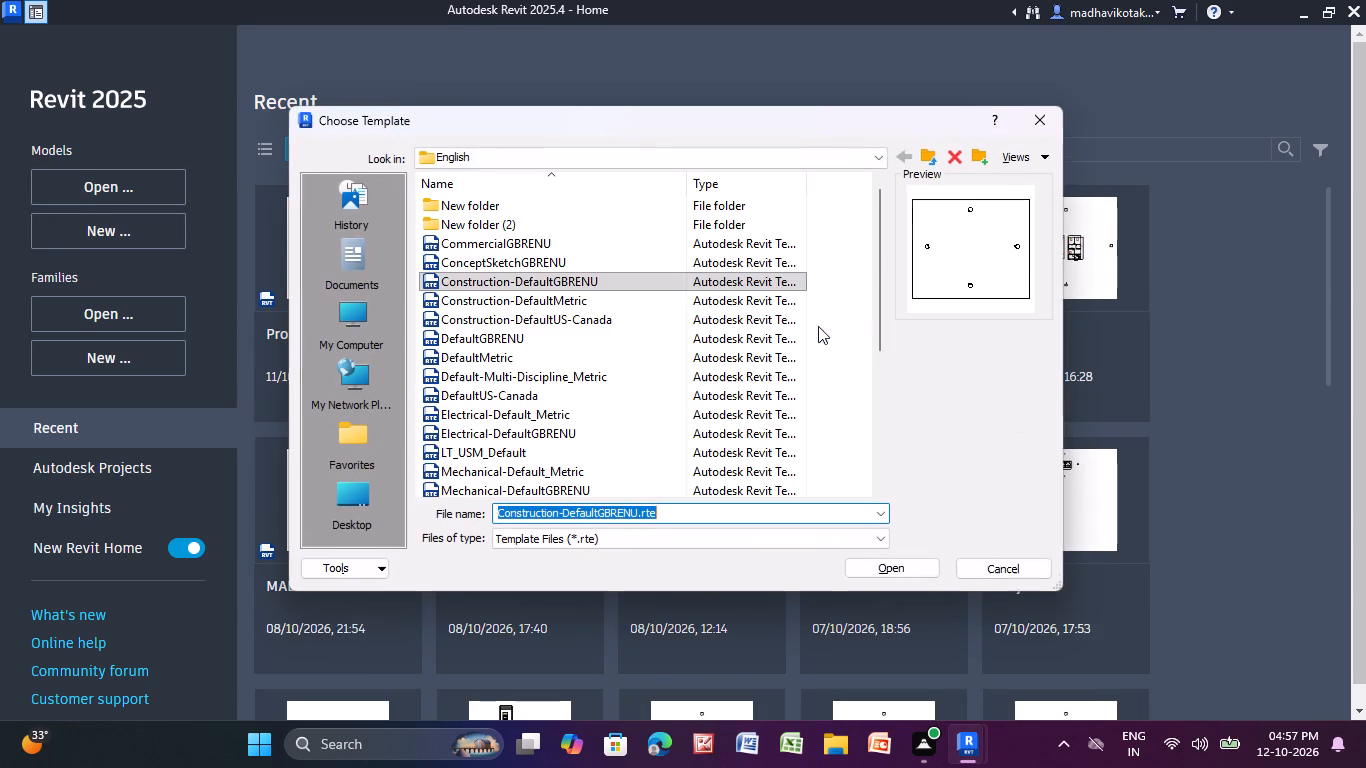
pyautogui.click(657, 157)
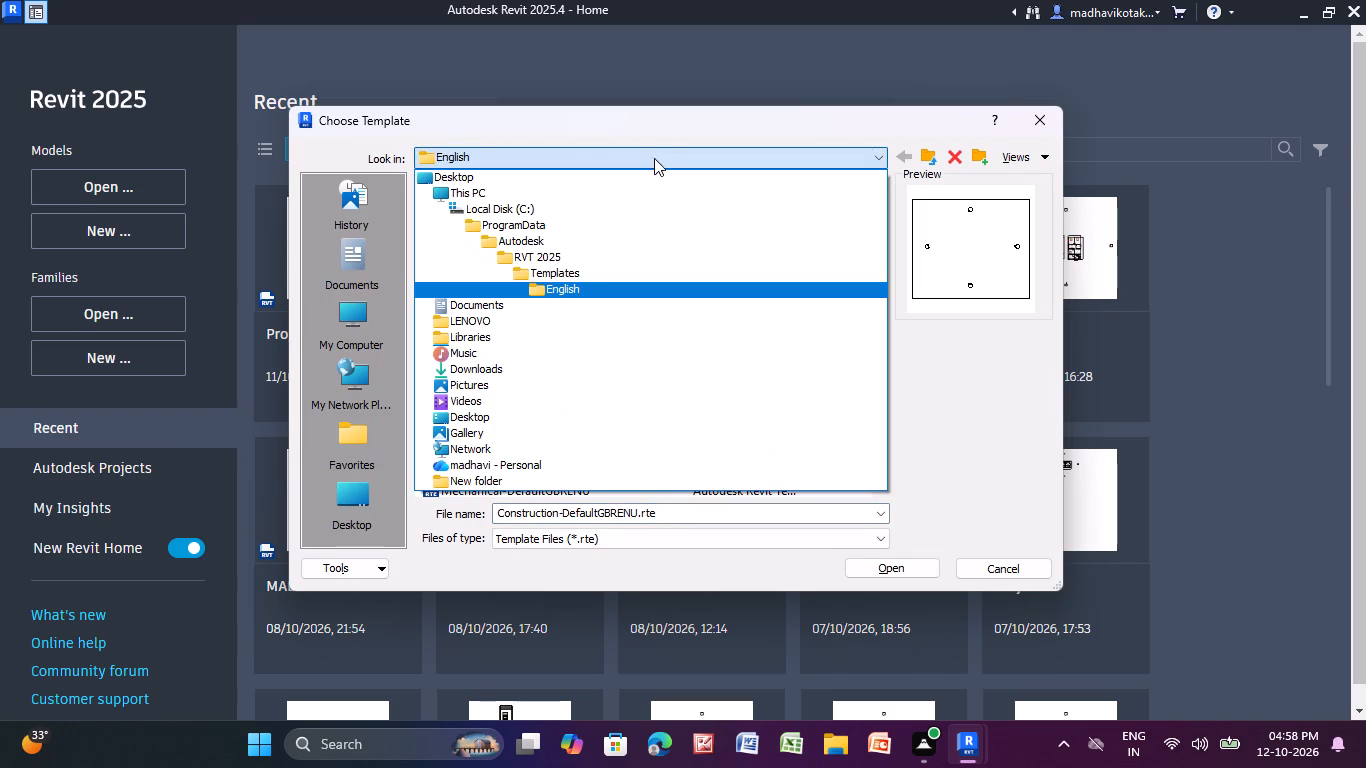
pyautogui.click(623, 269)
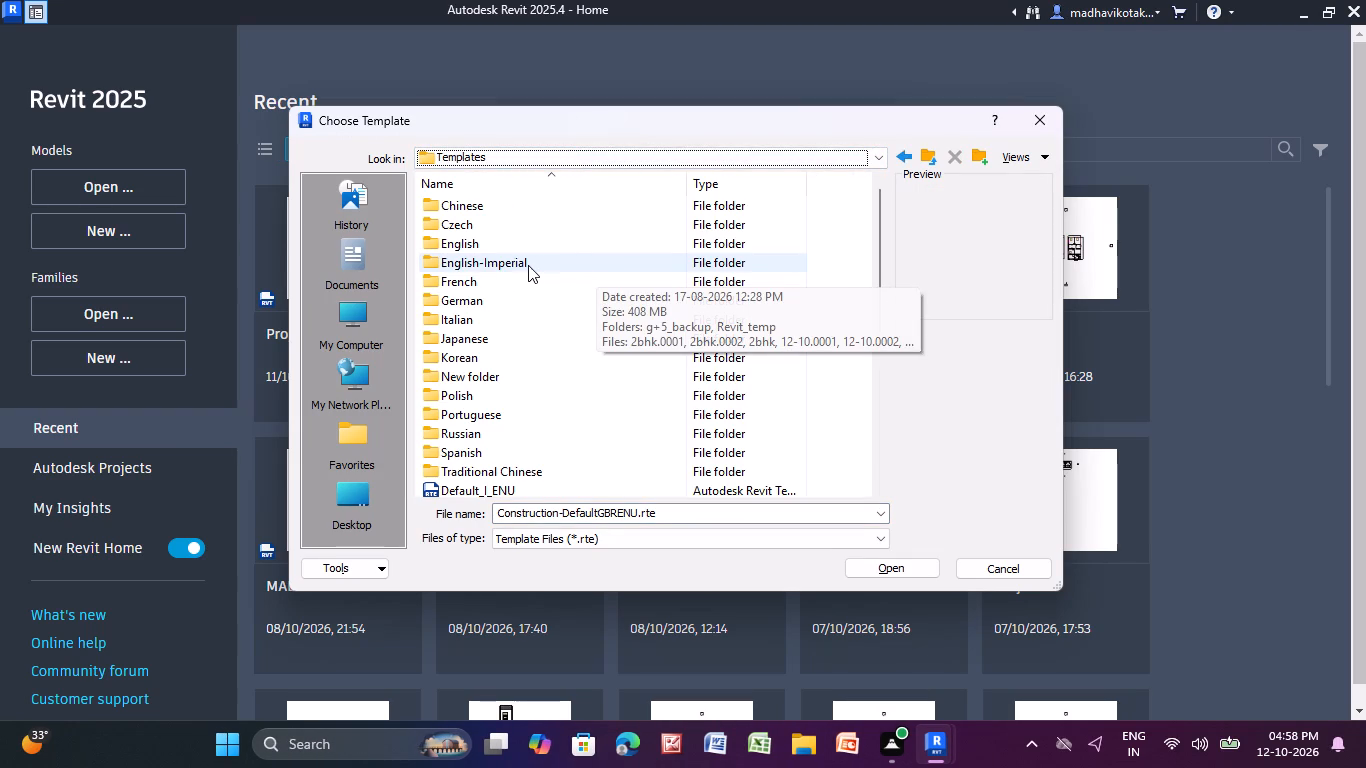
pyautogui.doubleClick(534, 265)
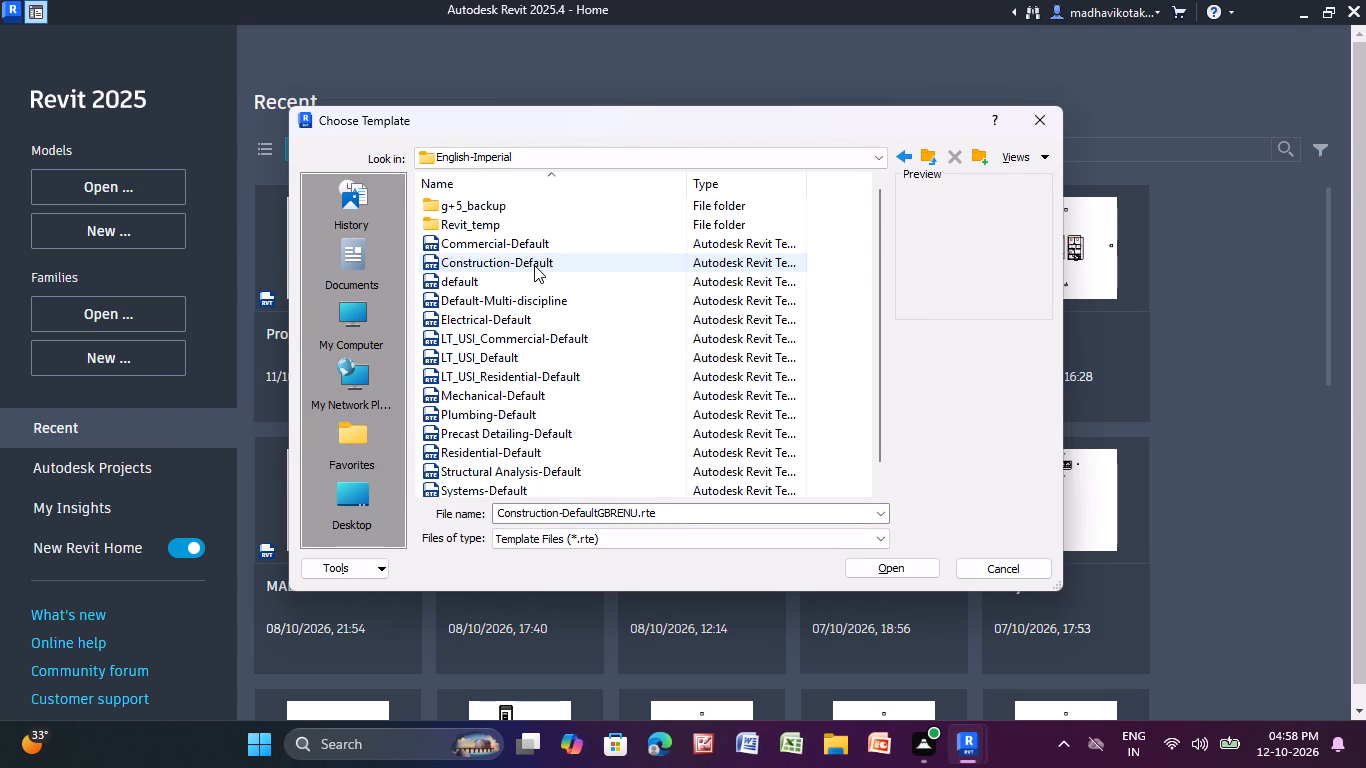
pyautogui.doubleClick(494, 281)
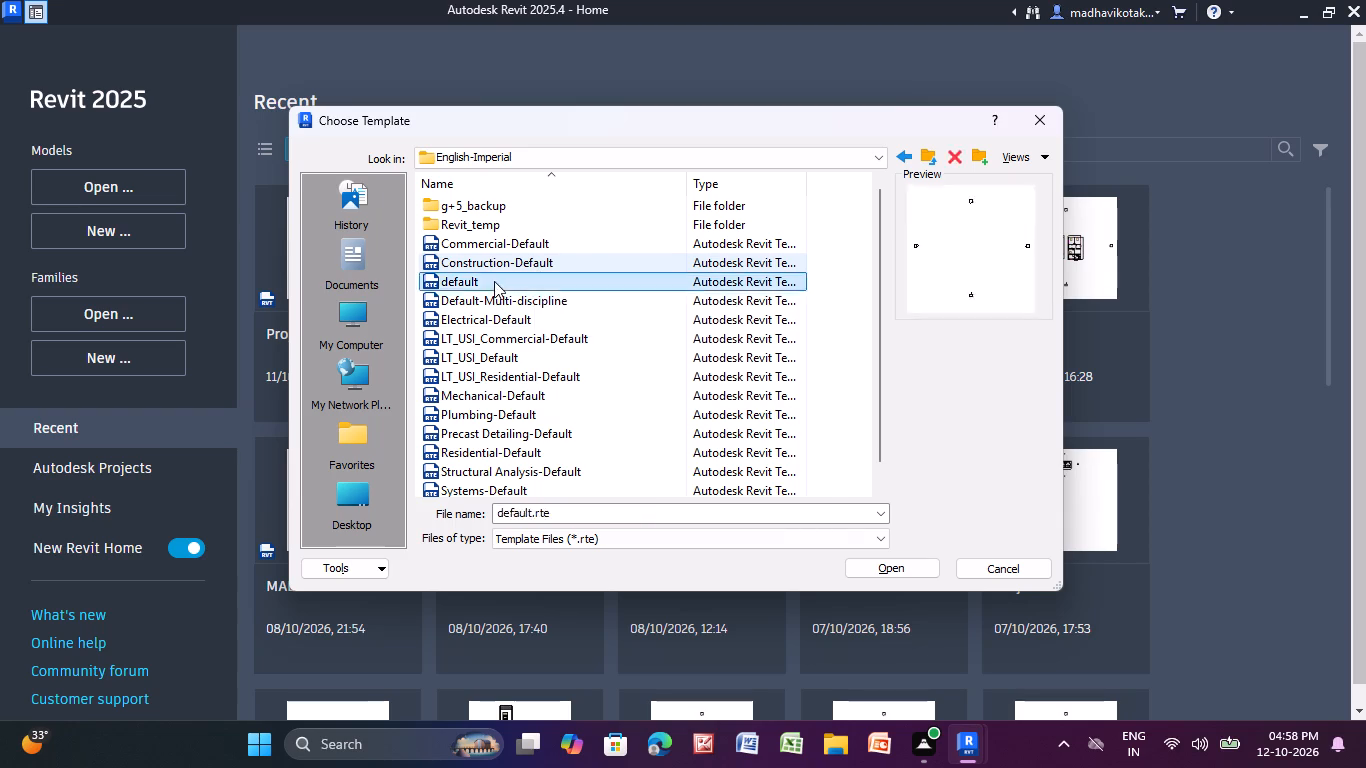
pyautogui.click(613, 440)
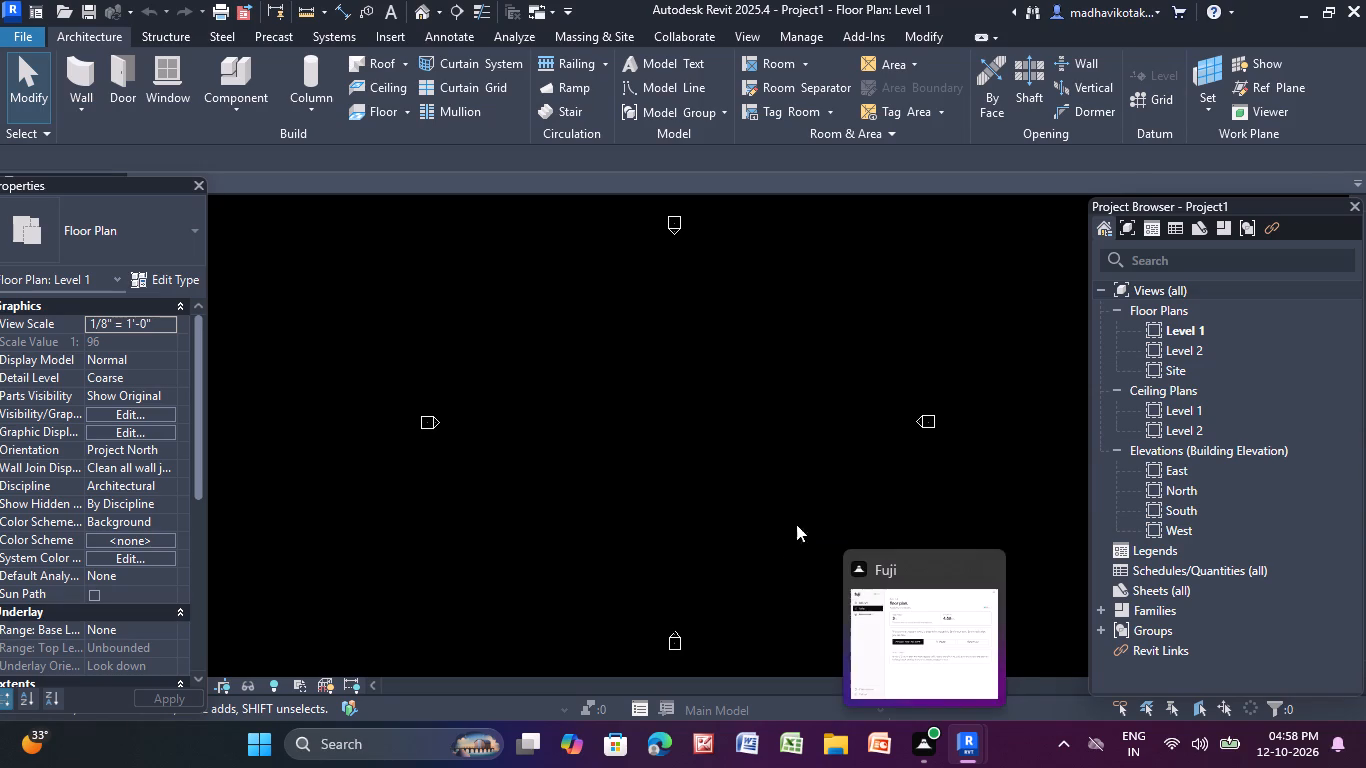
# Launch WhatsApp from the recent apps in the Windows search.
pyautogui.click(414, 740)
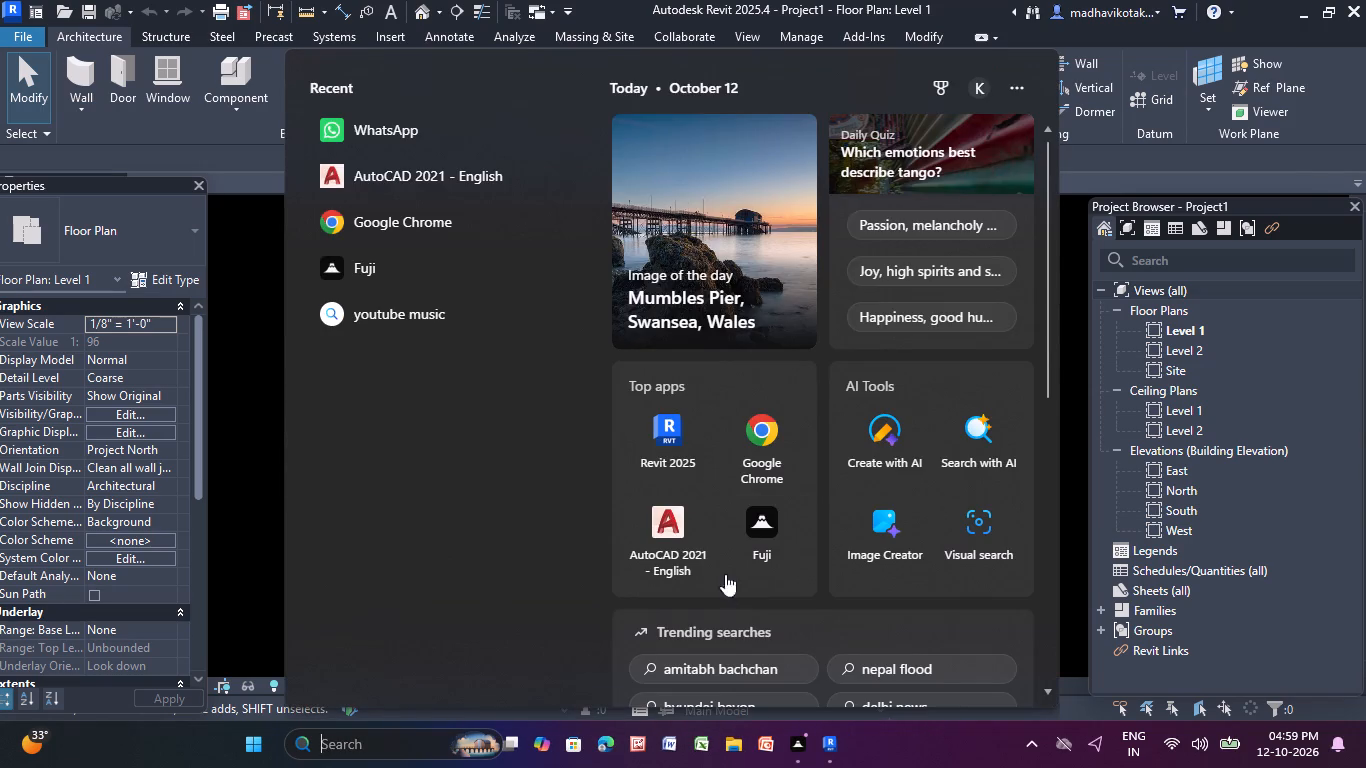
pyautogui.doubleClick(466, 121)
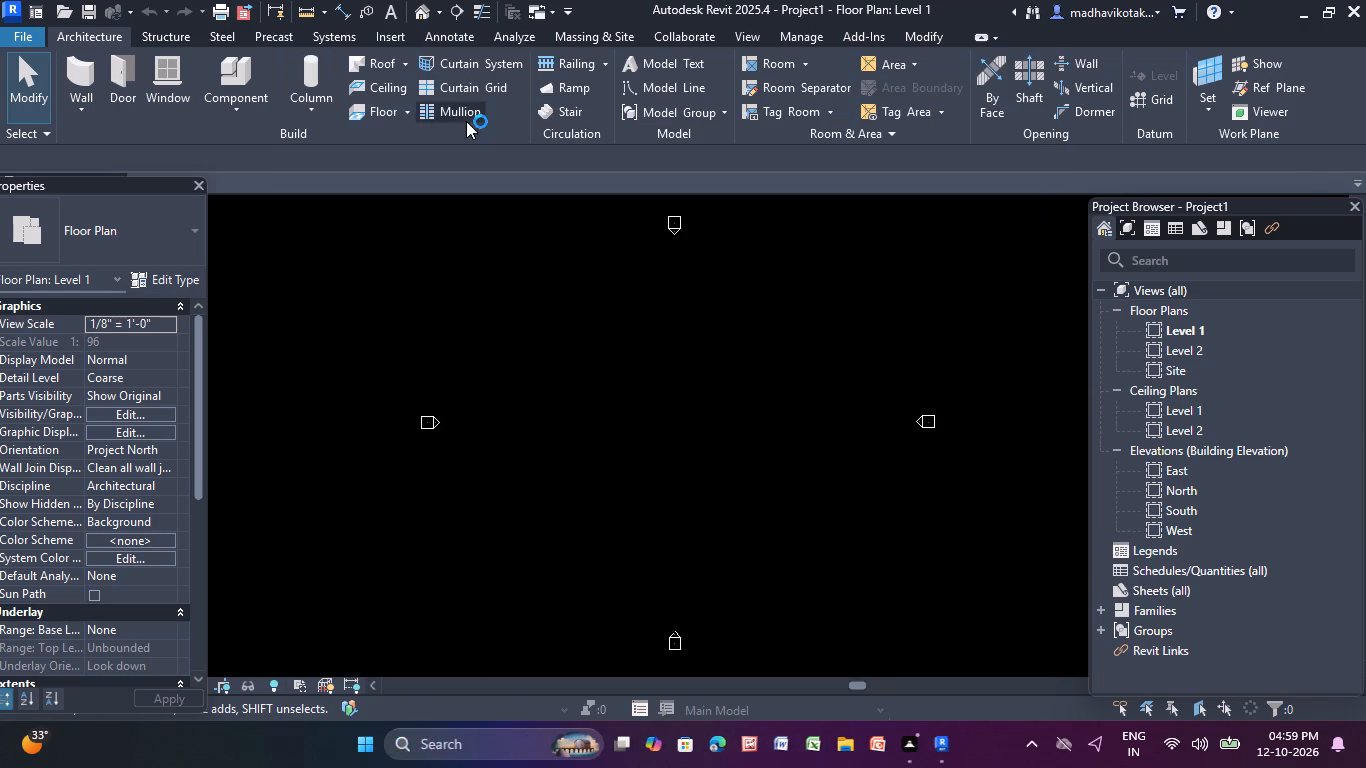
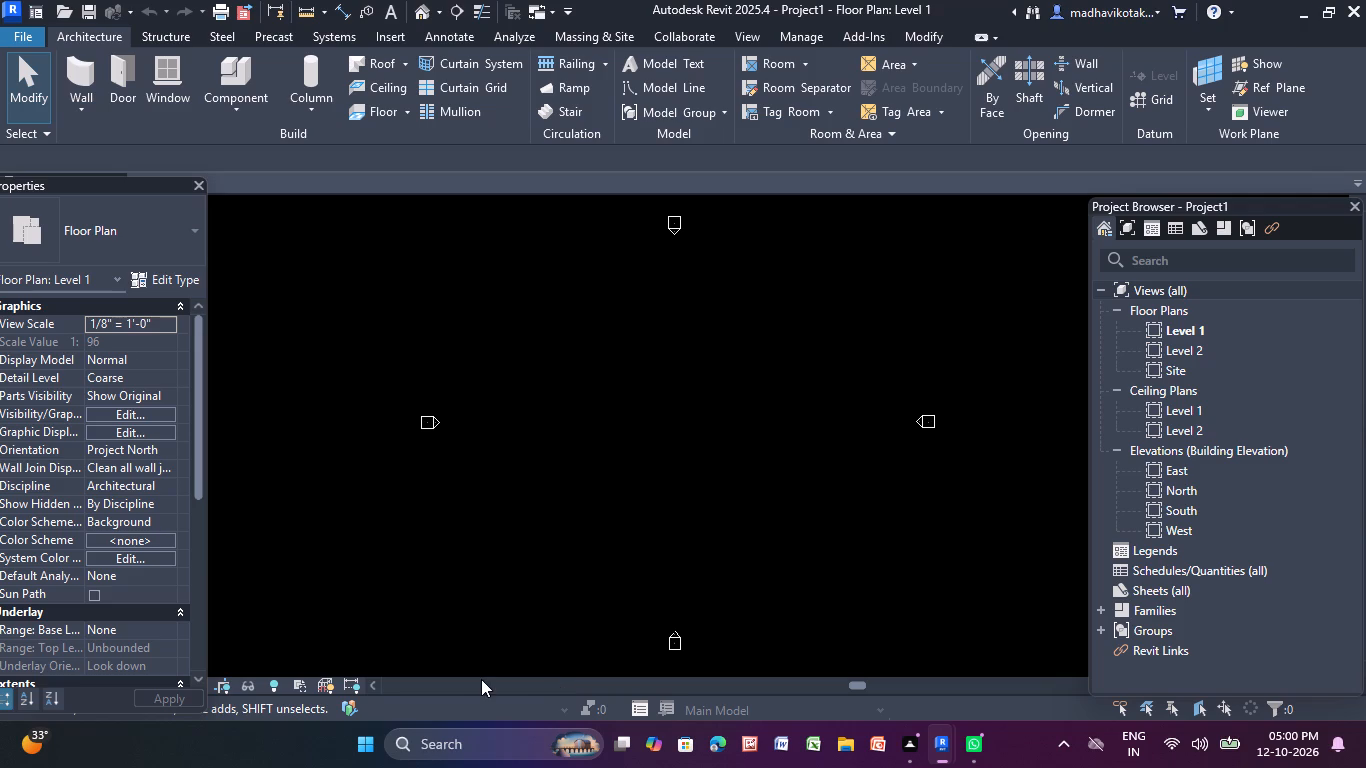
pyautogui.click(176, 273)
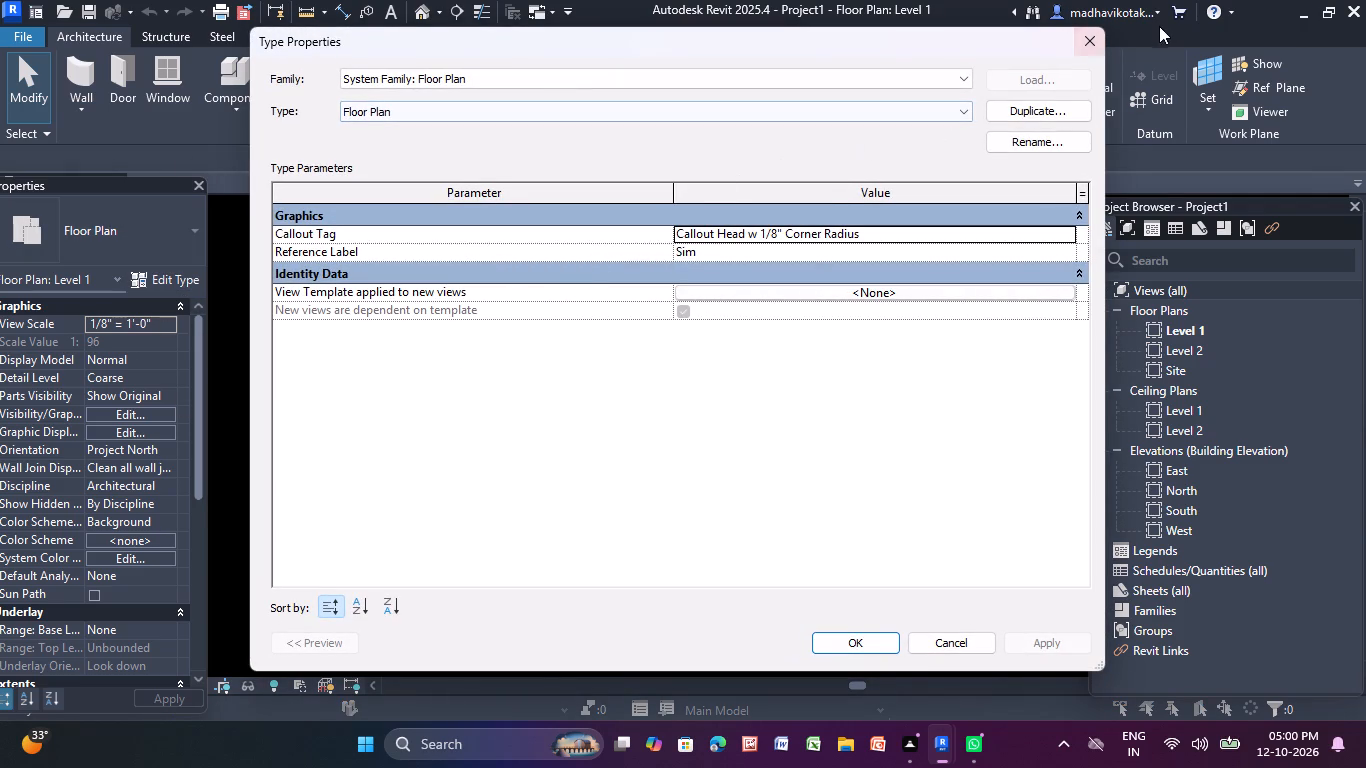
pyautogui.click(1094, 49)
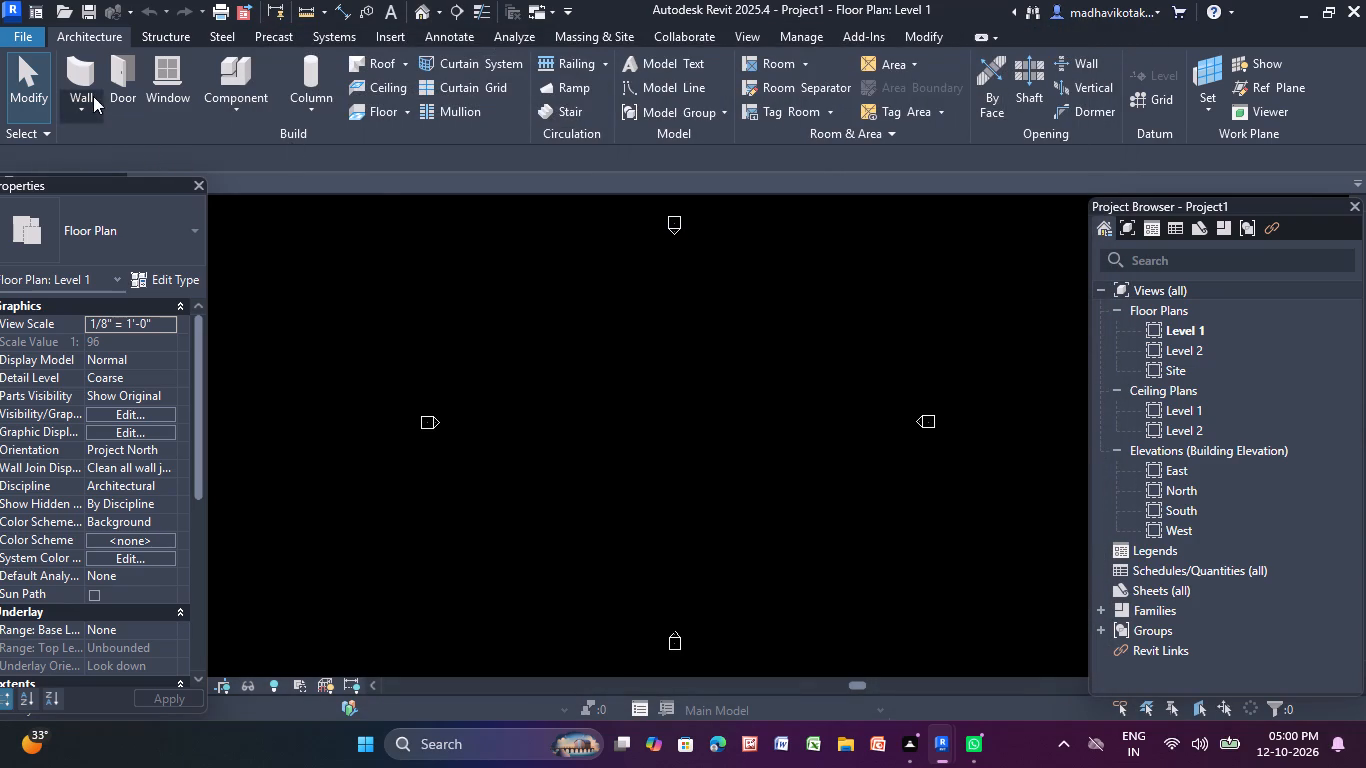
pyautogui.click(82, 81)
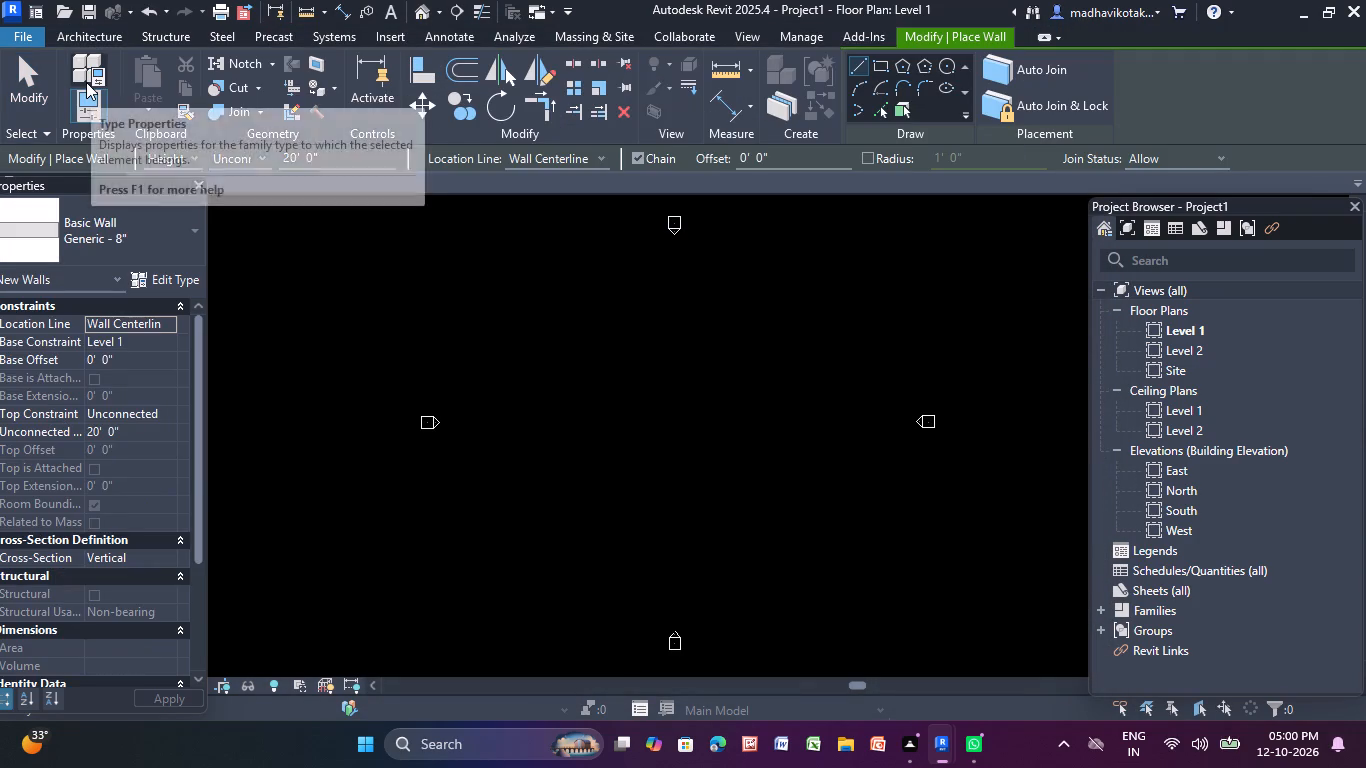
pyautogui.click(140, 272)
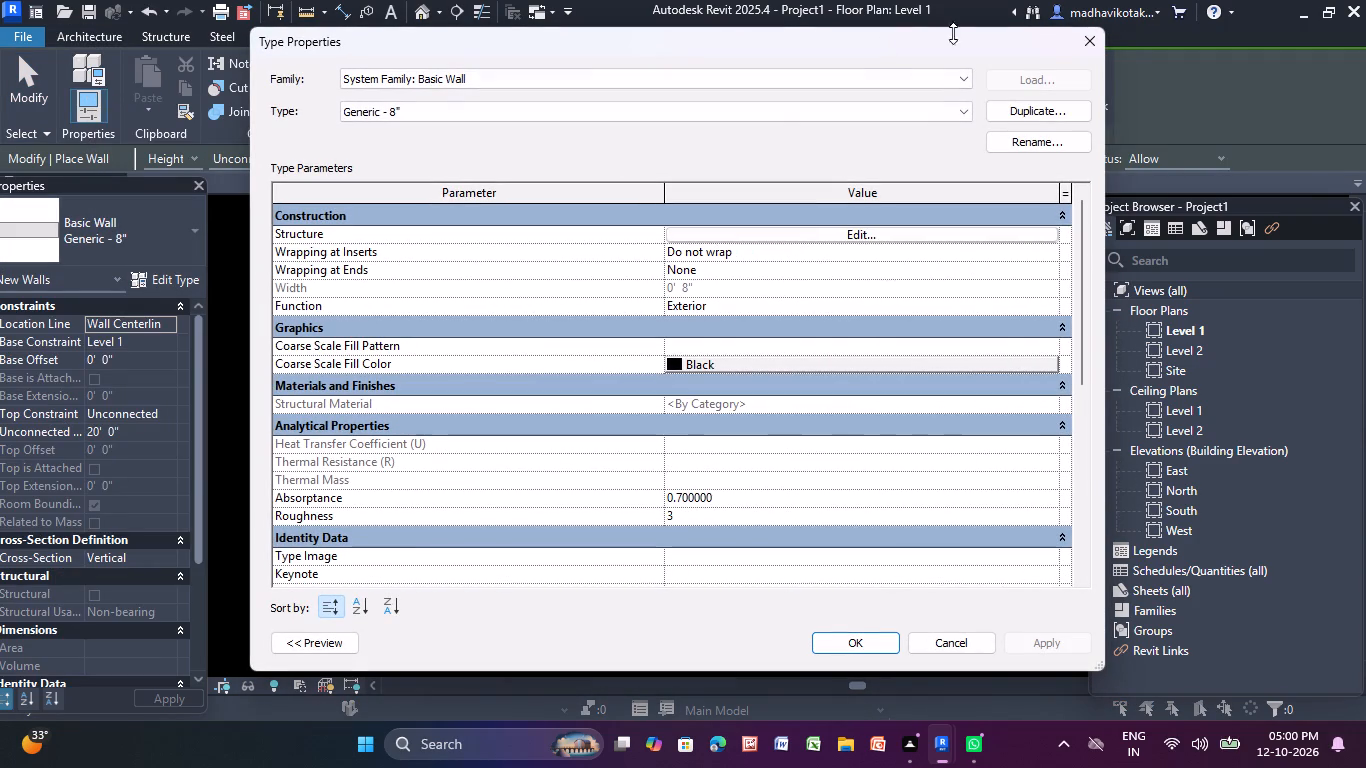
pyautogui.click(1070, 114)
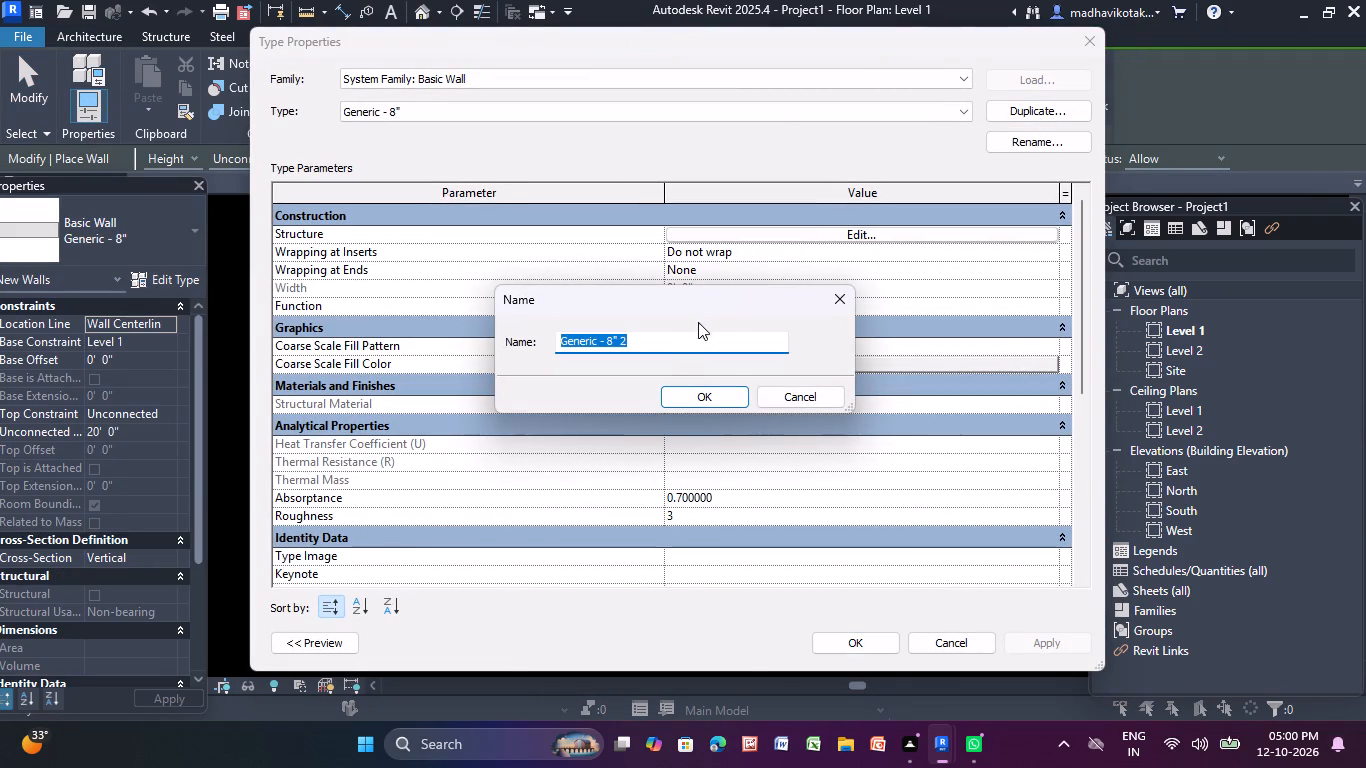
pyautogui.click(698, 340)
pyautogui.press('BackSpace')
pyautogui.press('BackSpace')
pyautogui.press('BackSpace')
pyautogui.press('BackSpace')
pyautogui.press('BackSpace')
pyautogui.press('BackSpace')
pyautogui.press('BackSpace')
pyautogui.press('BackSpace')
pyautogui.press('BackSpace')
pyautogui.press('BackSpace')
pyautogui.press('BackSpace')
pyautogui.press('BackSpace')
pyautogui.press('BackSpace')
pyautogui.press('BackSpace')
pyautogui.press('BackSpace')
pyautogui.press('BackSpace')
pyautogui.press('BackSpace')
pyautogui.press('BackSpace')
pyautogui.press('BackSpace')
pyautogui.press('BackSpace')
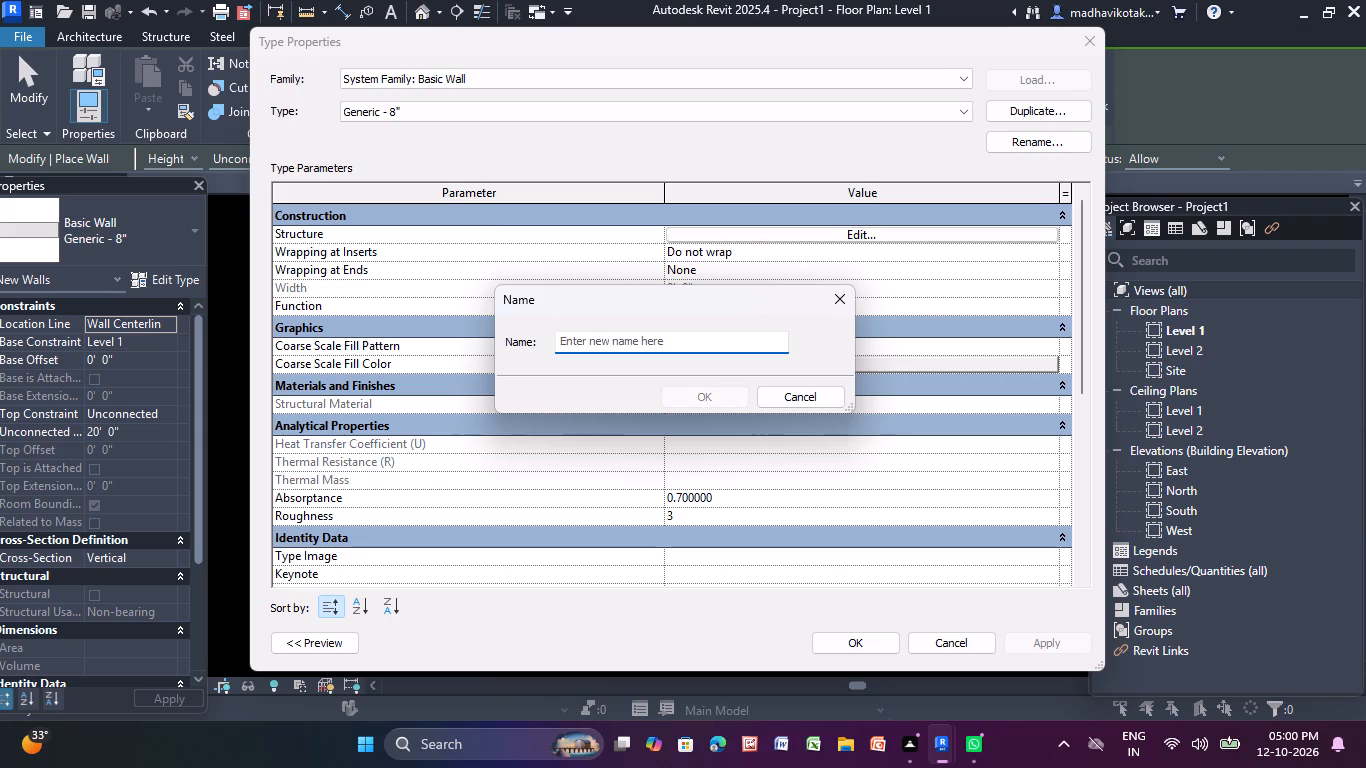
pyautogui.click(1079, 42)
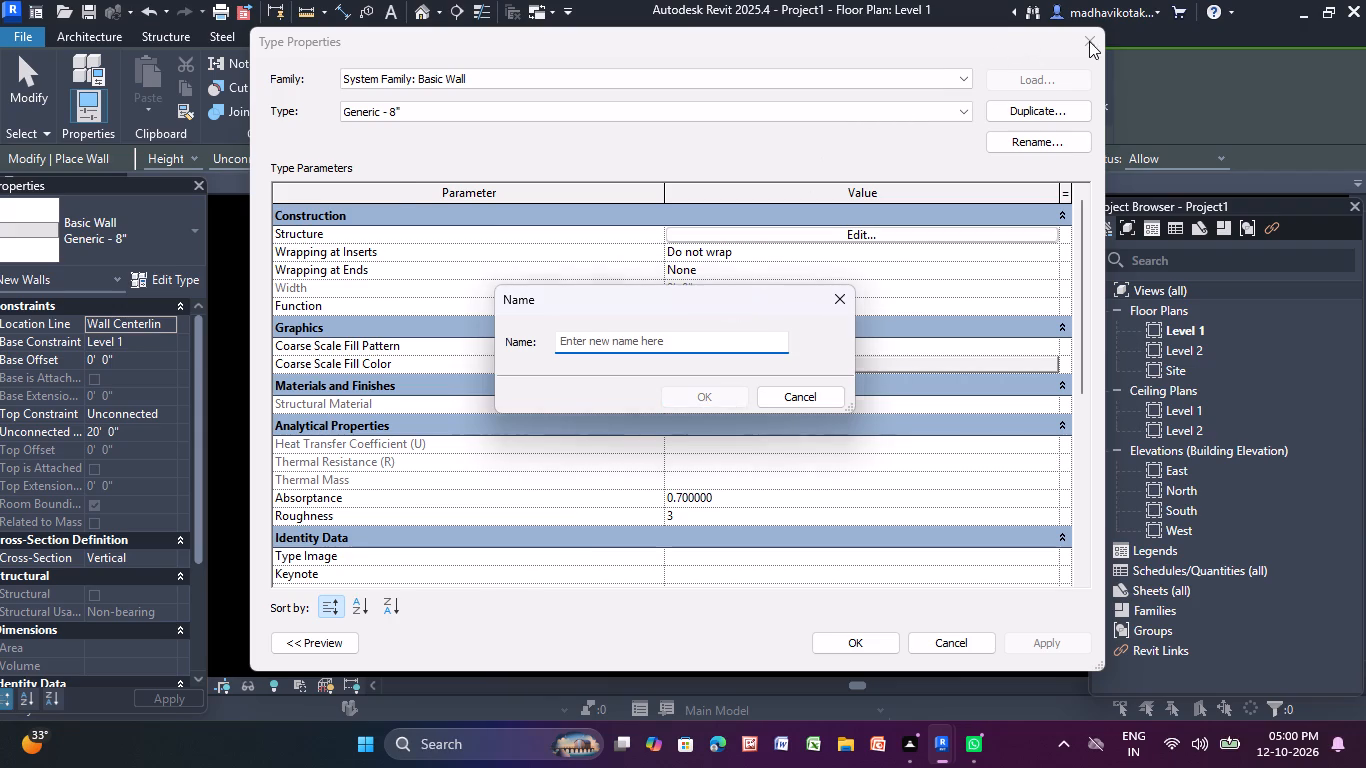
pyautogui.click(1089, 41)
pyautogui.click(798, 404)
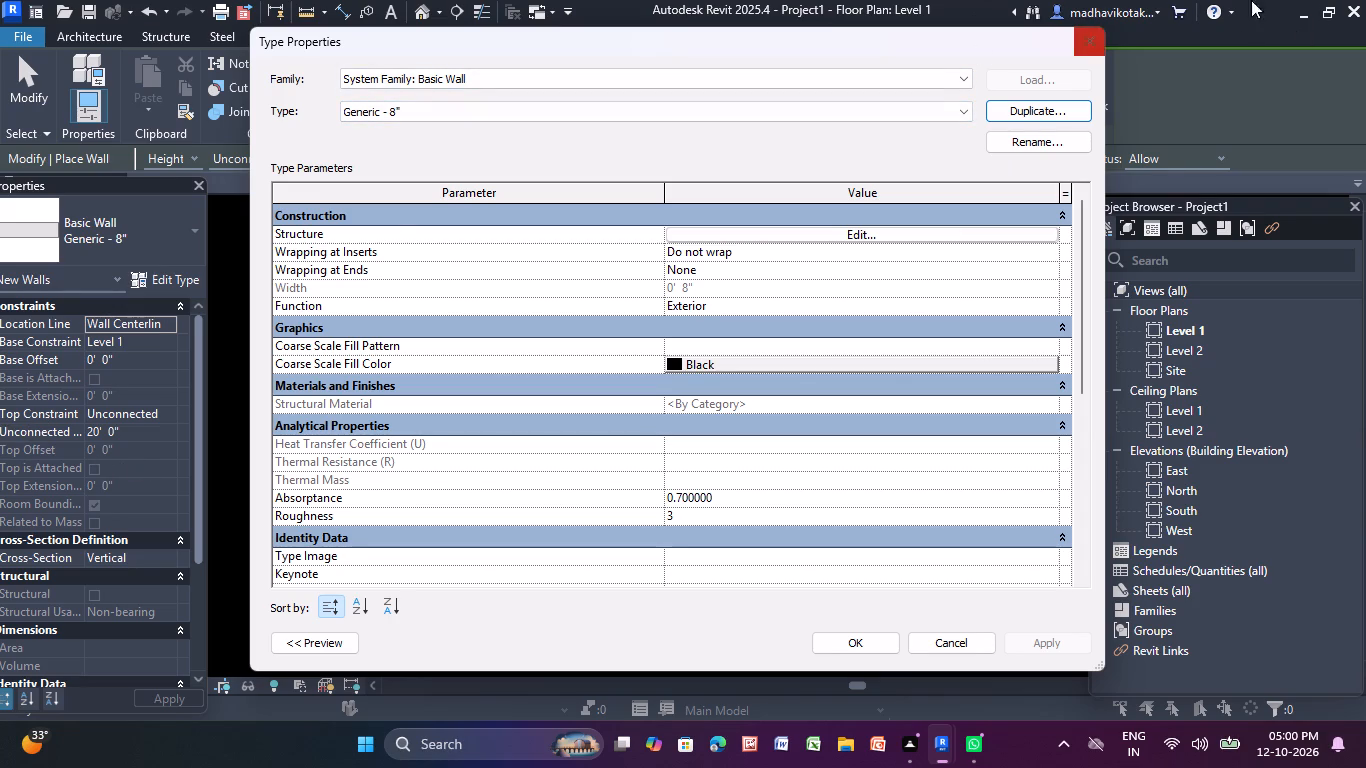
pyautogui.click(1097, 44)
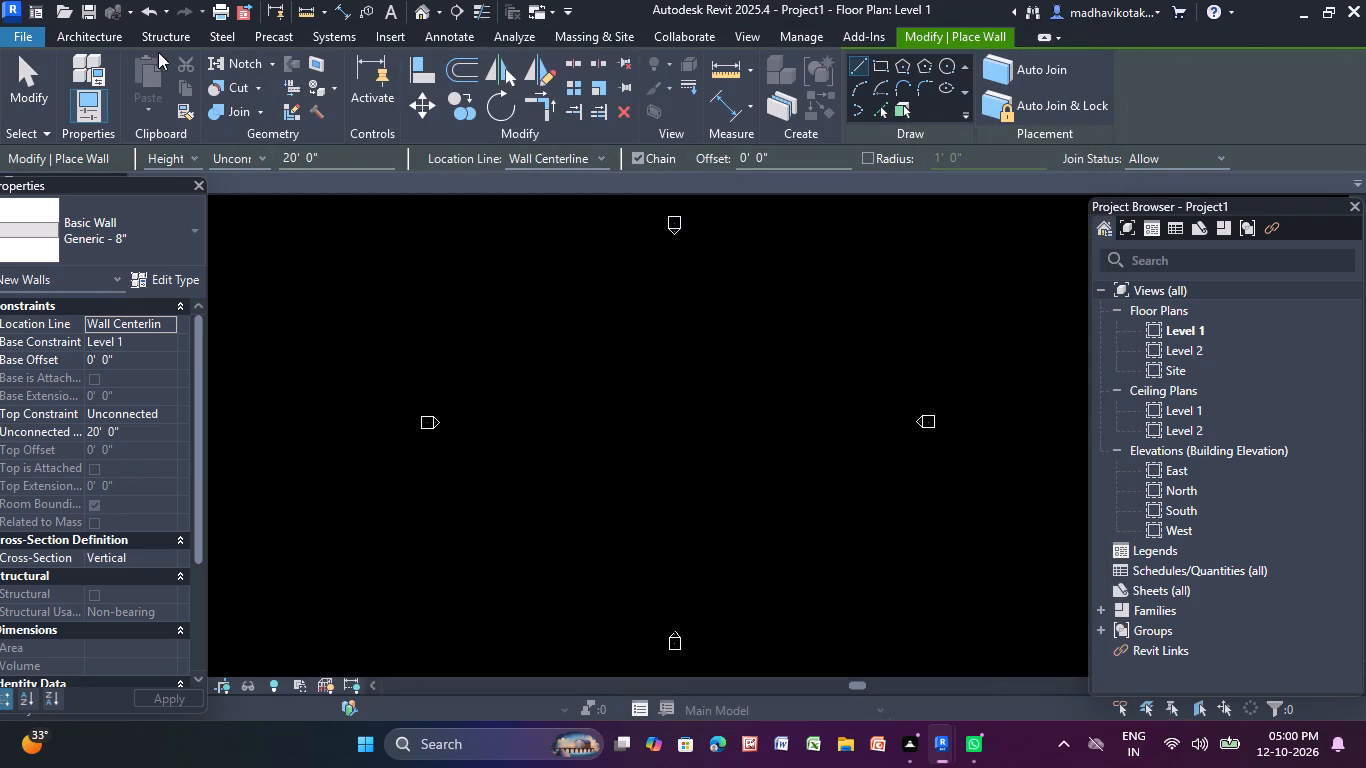
# Start linking a CAD file into the project and browse to the Documents folder.
pyautogui.click(94, 36)
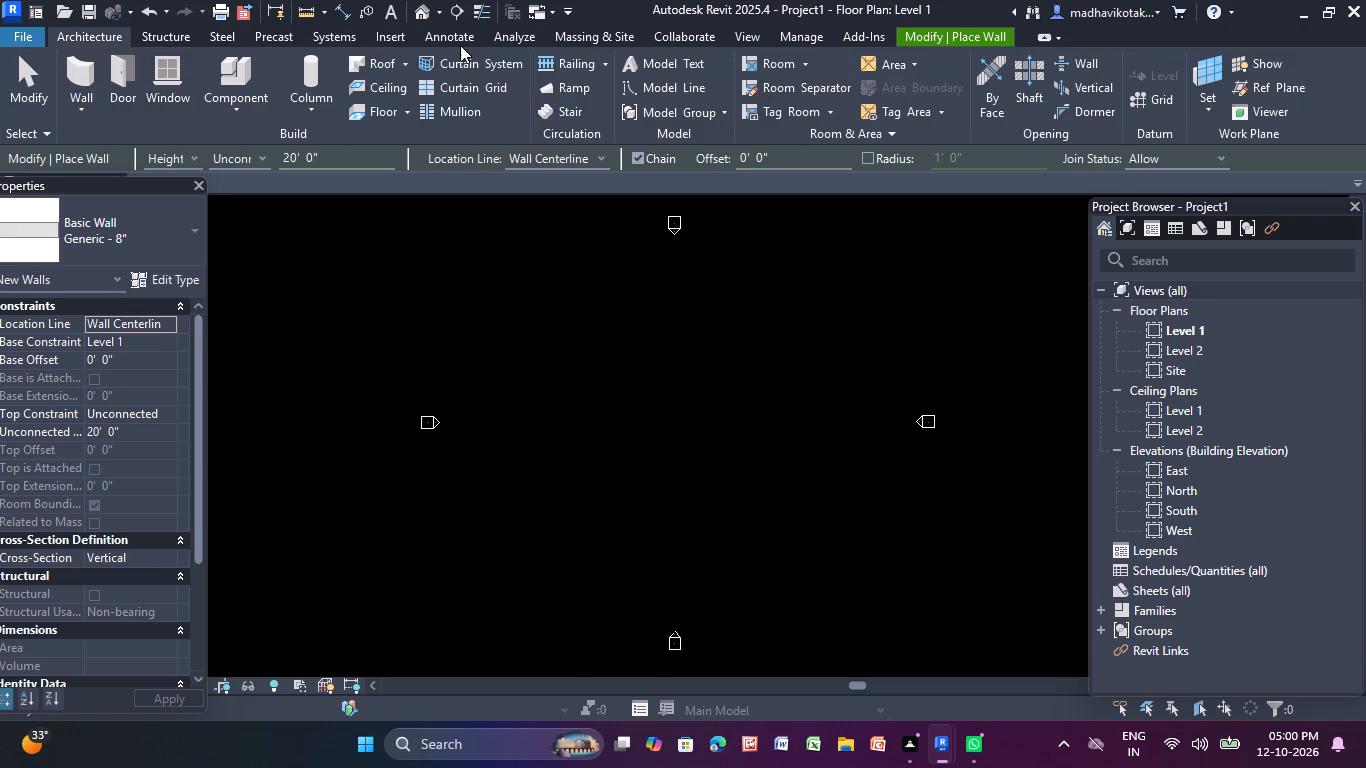
pyautogui.click(400, 32)
pyautogui.doubleClick(152, 64)
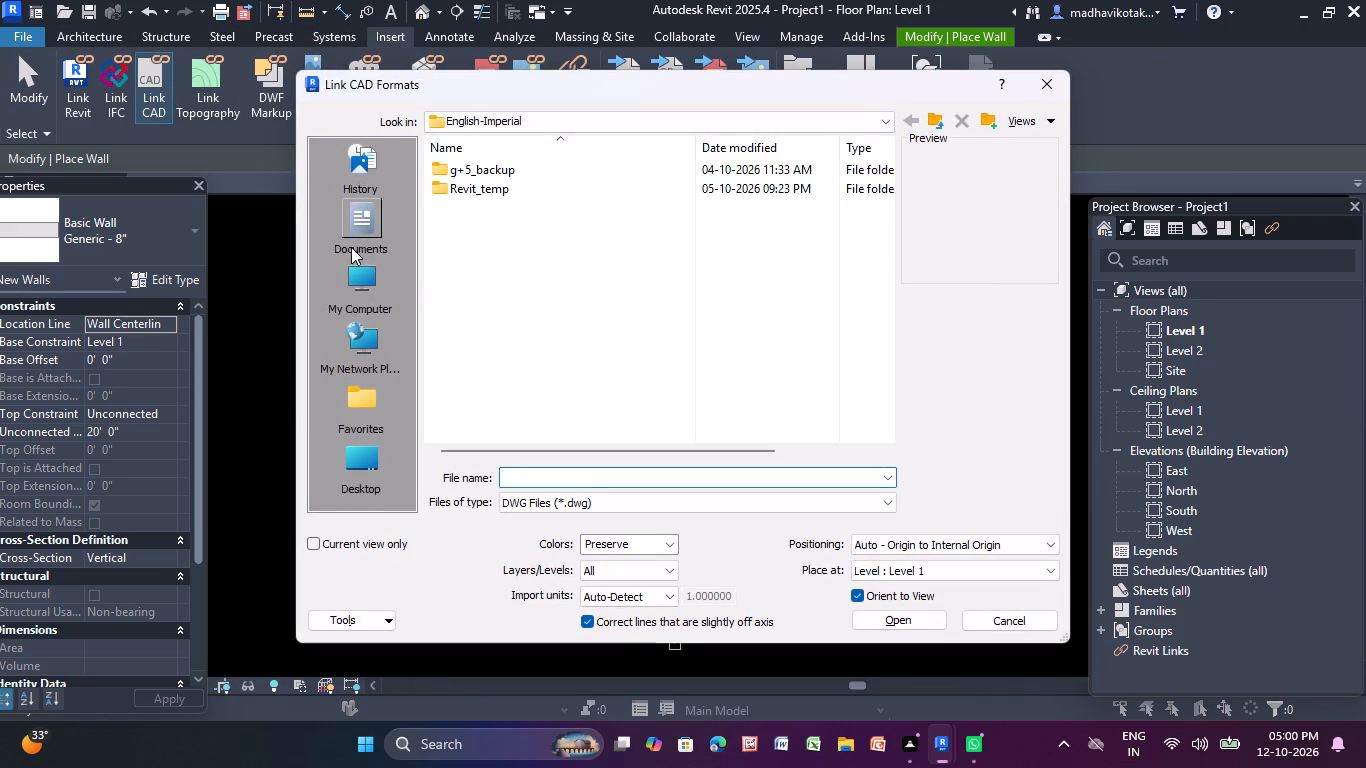
pyautogui.doubleClick(362, 223)
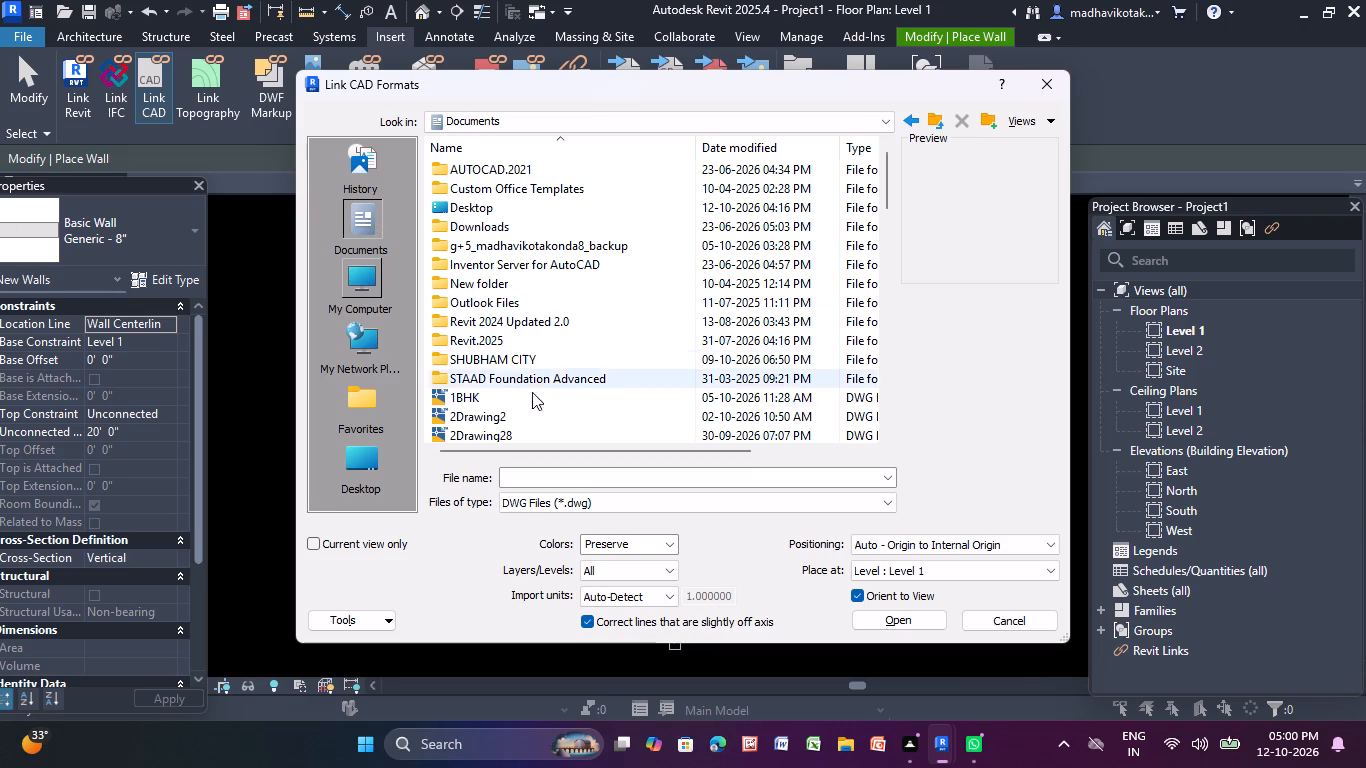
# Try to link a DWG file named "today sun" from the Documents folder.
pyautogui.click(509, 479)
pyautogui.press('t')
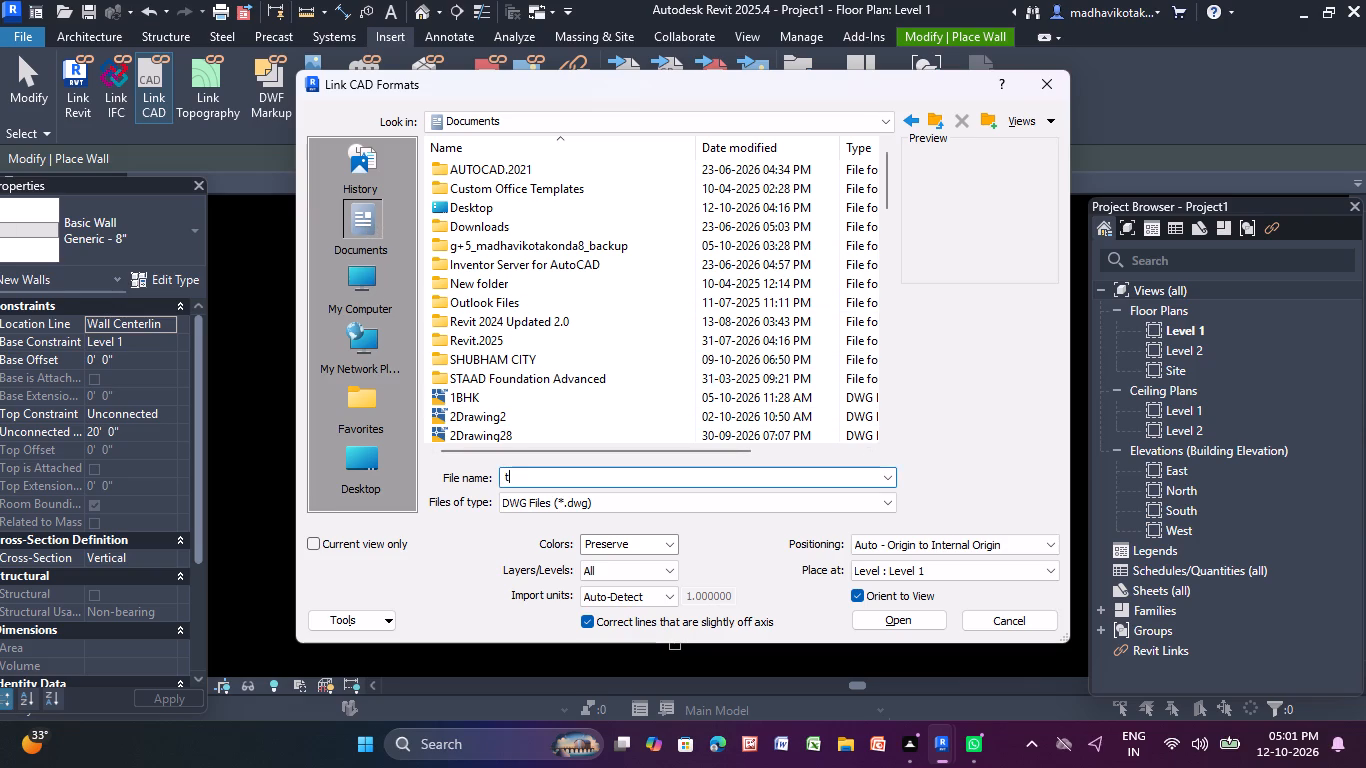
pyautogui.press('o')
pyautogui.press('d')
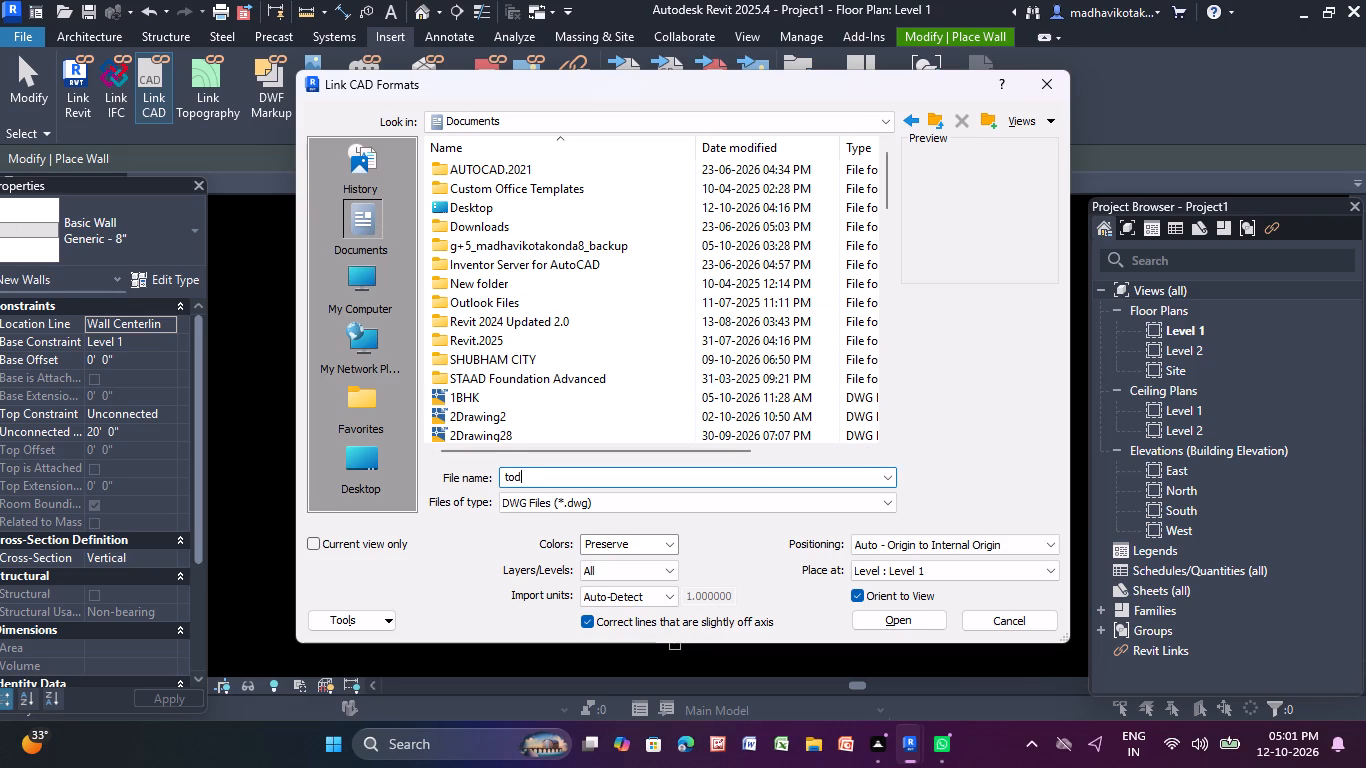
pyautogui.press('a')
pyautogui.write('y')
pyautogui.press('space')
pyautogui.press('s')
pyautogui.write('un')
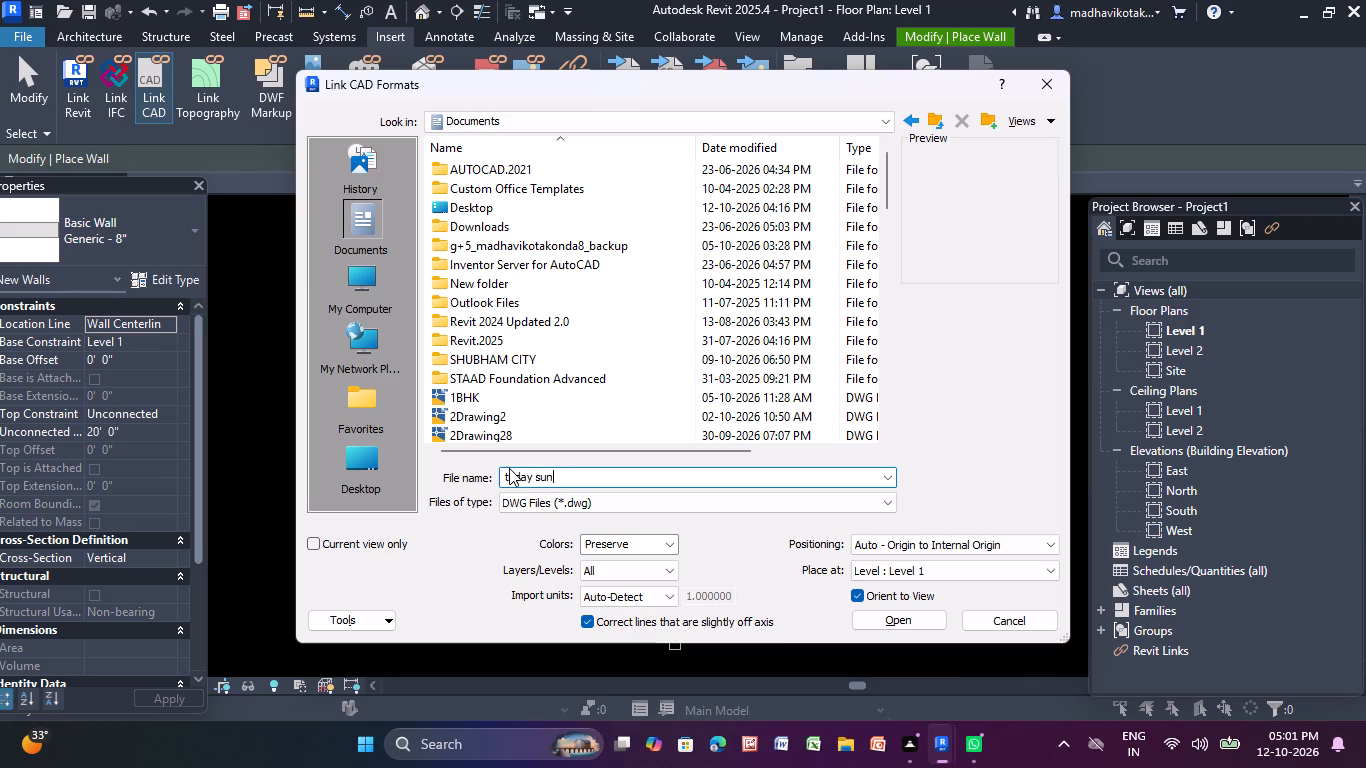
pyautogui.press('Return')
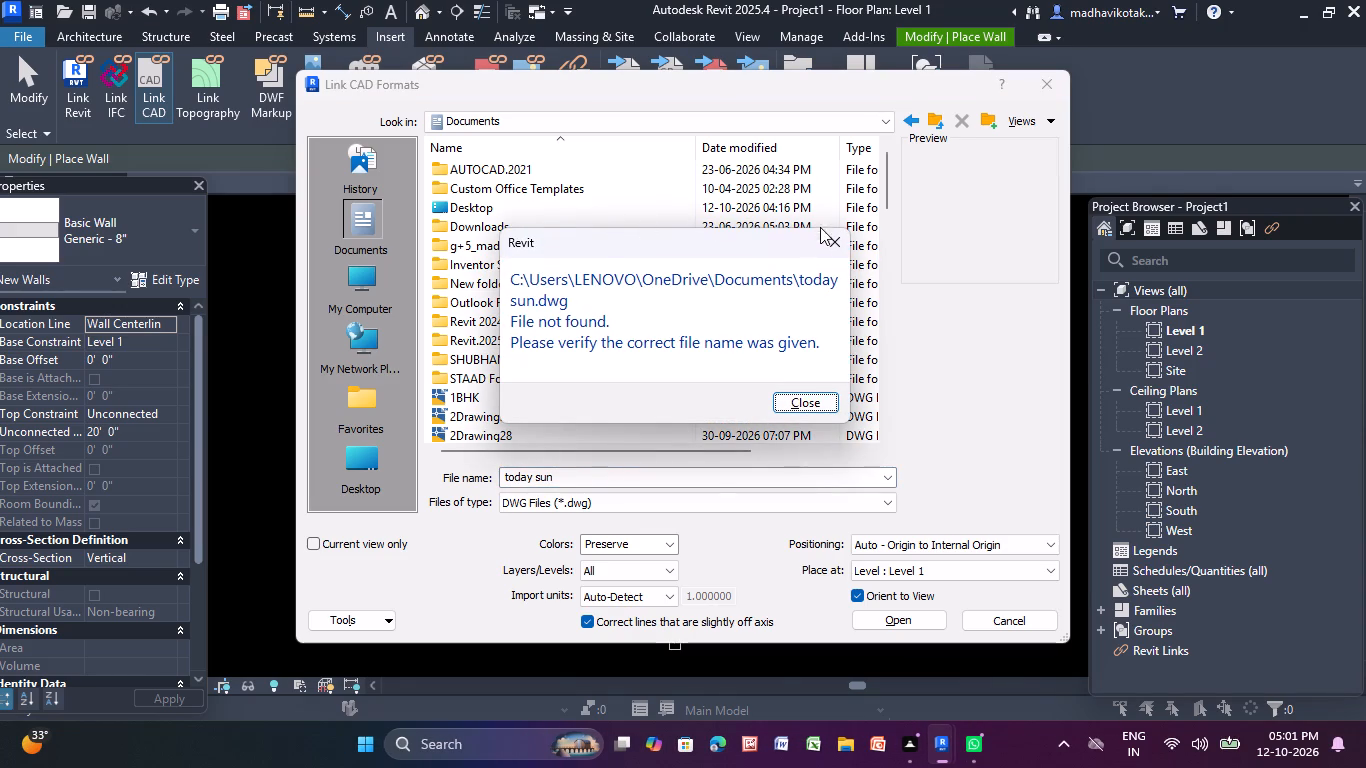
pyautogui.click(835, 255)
# Search the Documents, Desktop, personal cloud storage, Gallery and Downloads folders for the DWG drawing to link.
pyautogui.scroll(-7, 518, 254)
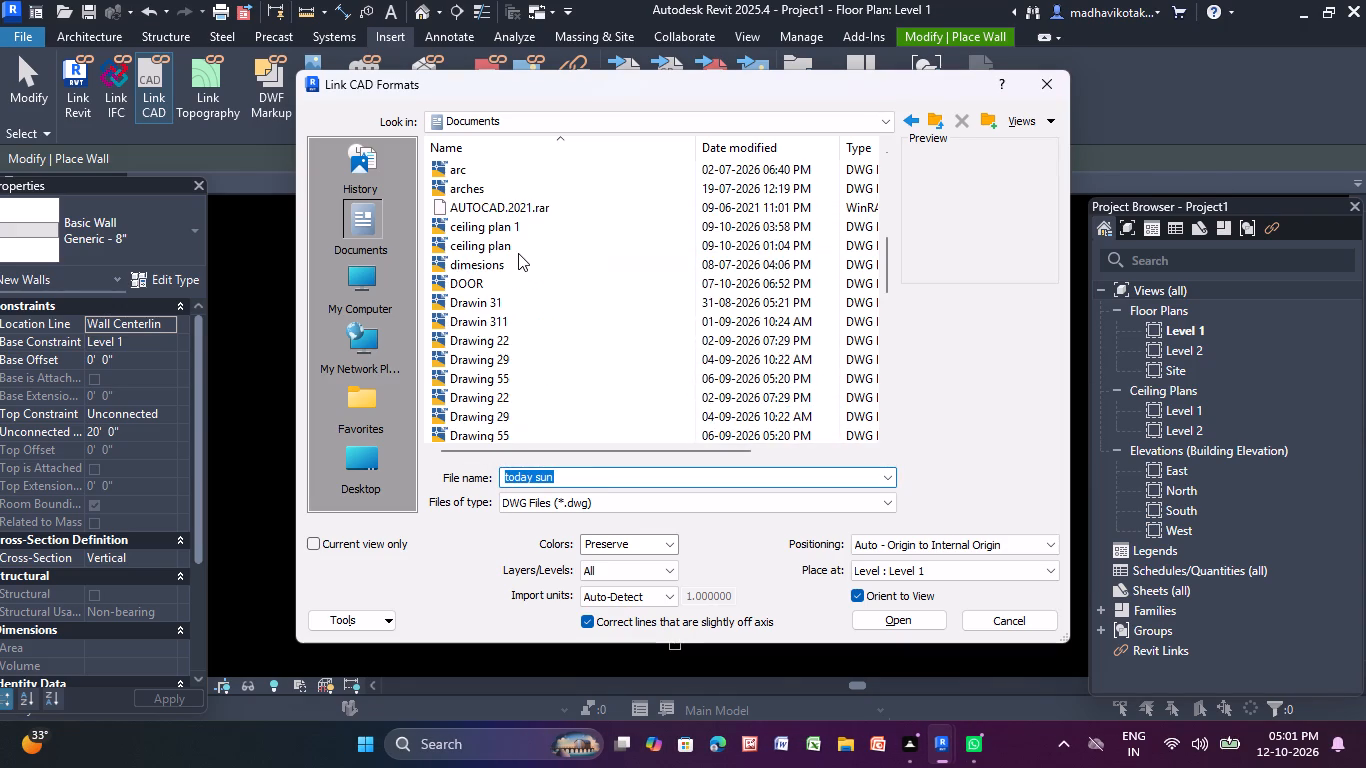
pyautogui.scroll(-9, 518, 253)
pyautogui.scroll(1, 518, 254)
pyautogui.scroll(-14, 518, 254)
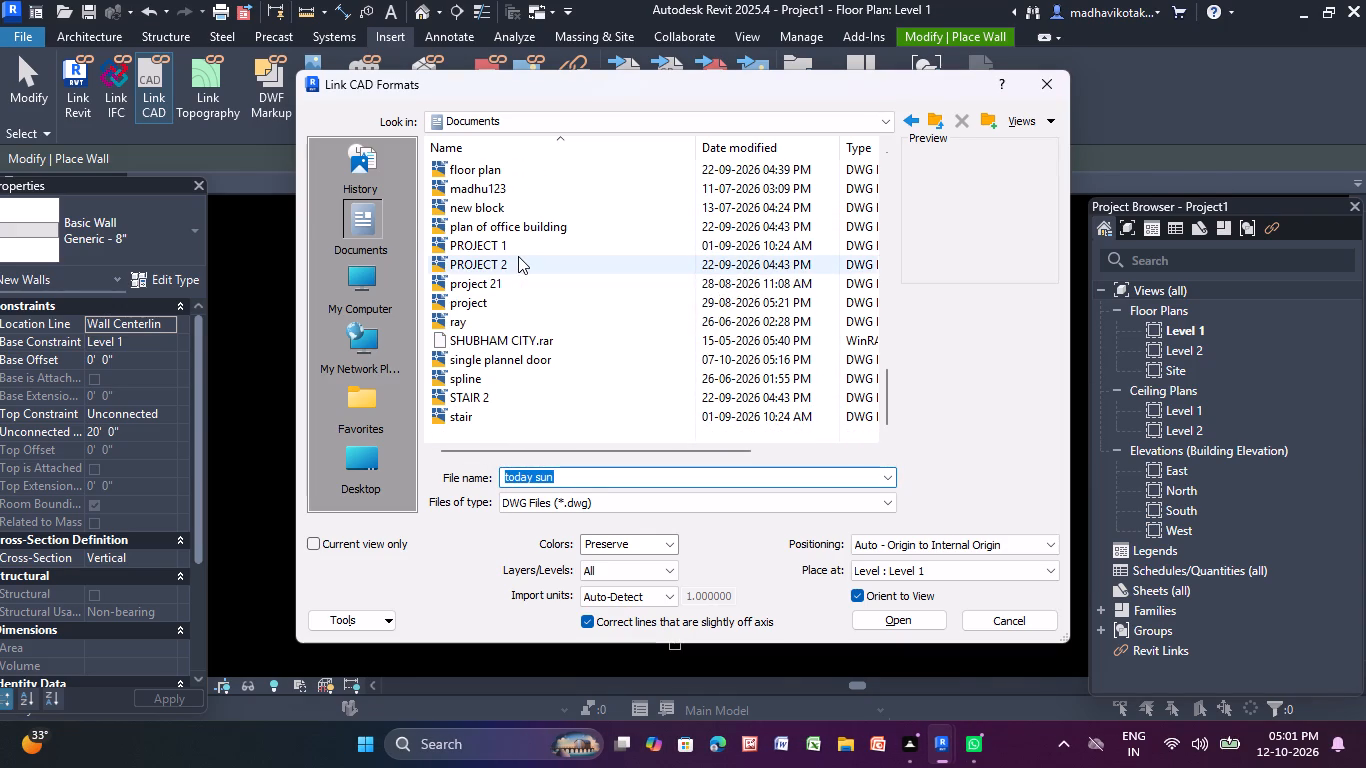
pyautogui.scroll(-5, 482, 272)
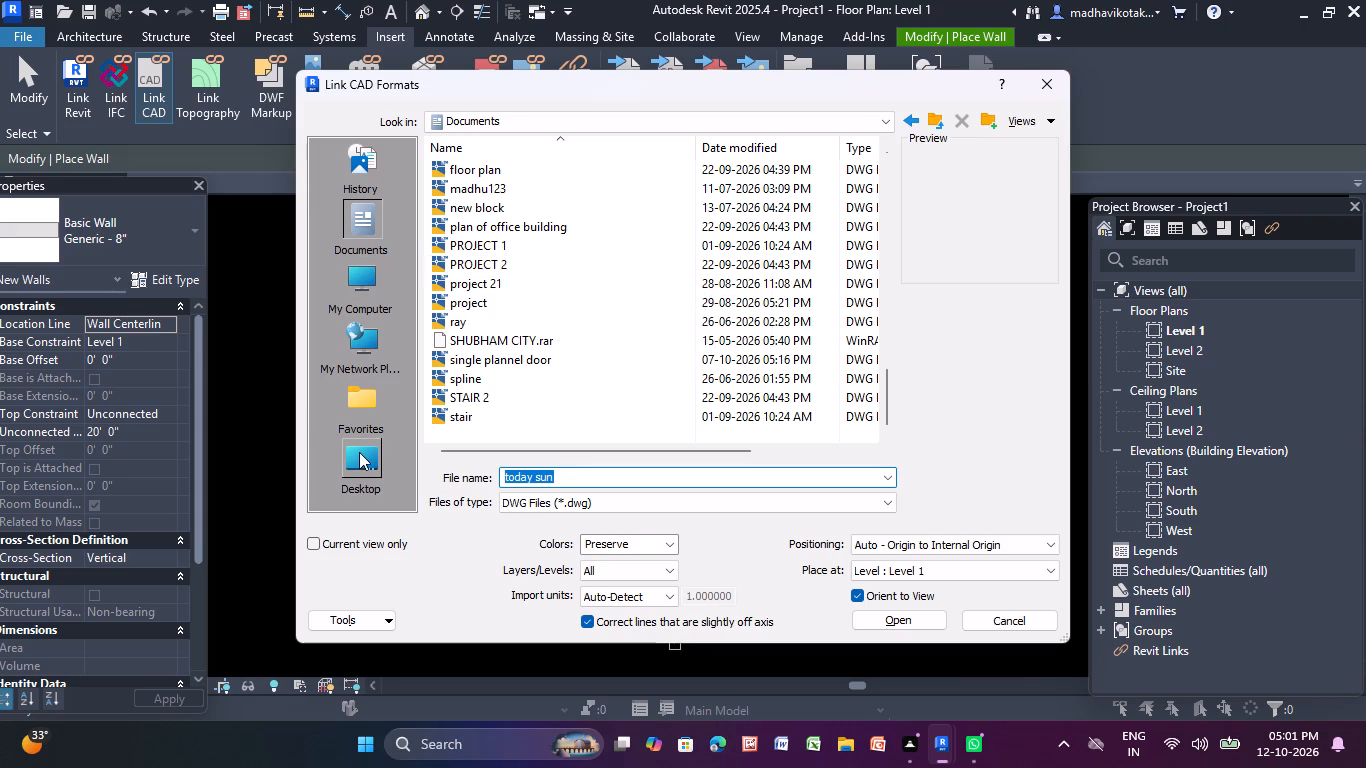
pyautogui.doubleClick(359, 452)
pyautogui.scroll(-4, 520, 335)
pyautogui.scroll(3, 520, 335)
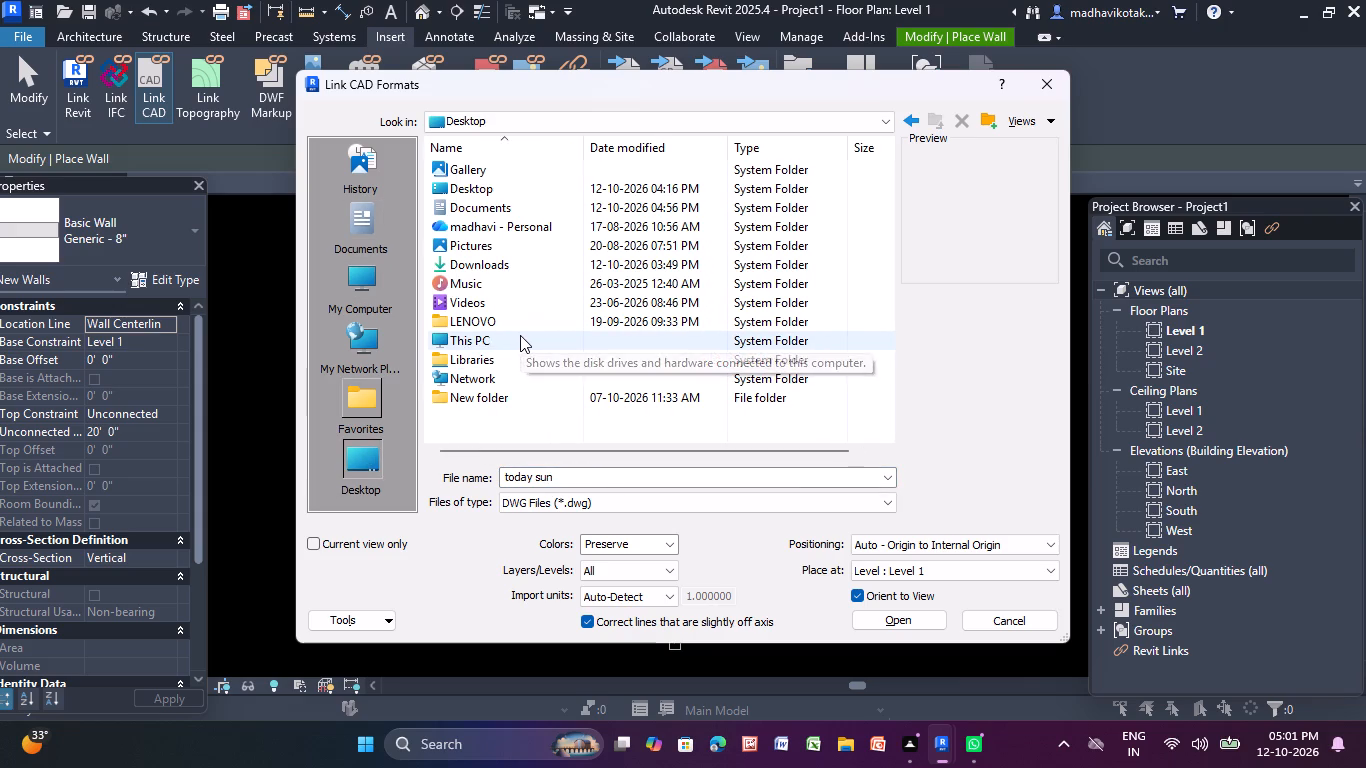
pyautogui.scroll(2, 520, 335)
pyautogui.doubleClick(529, 229)
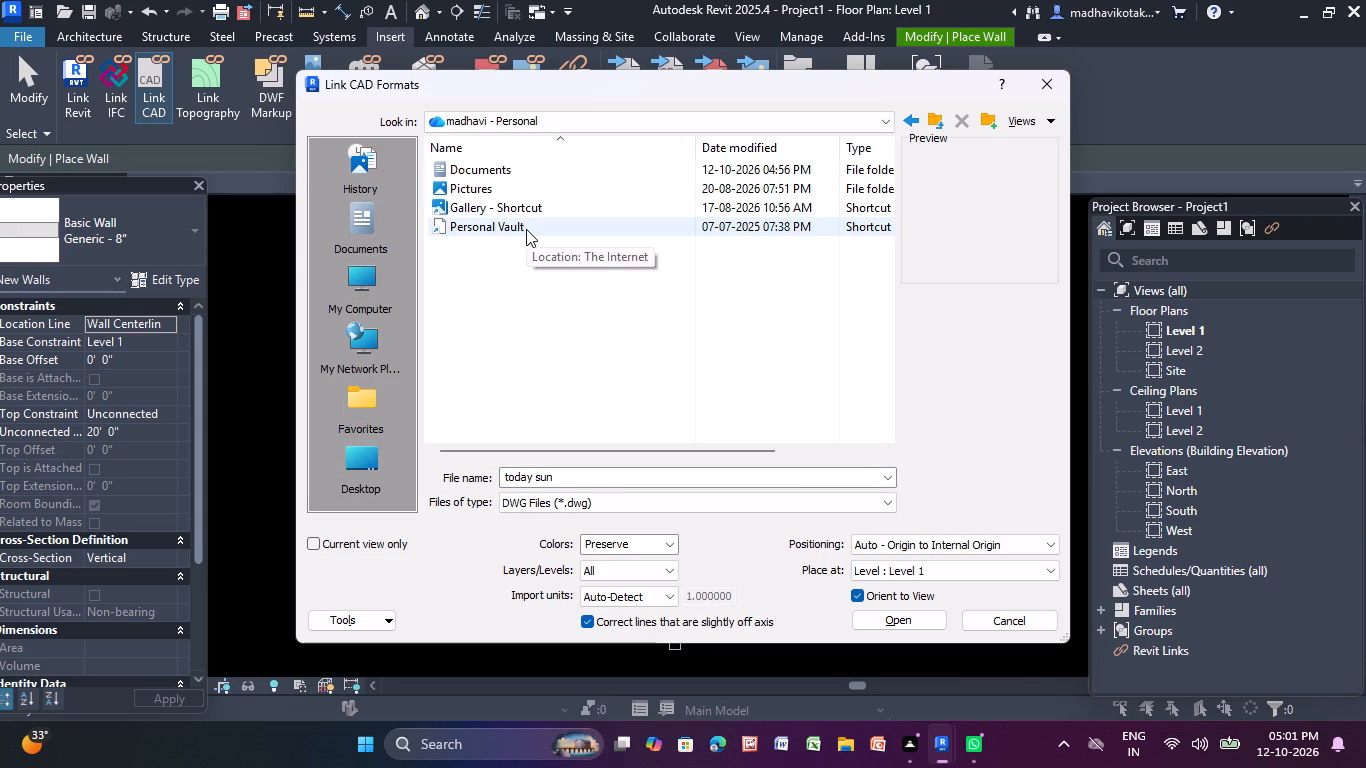
pyautogui.click(535, 205)
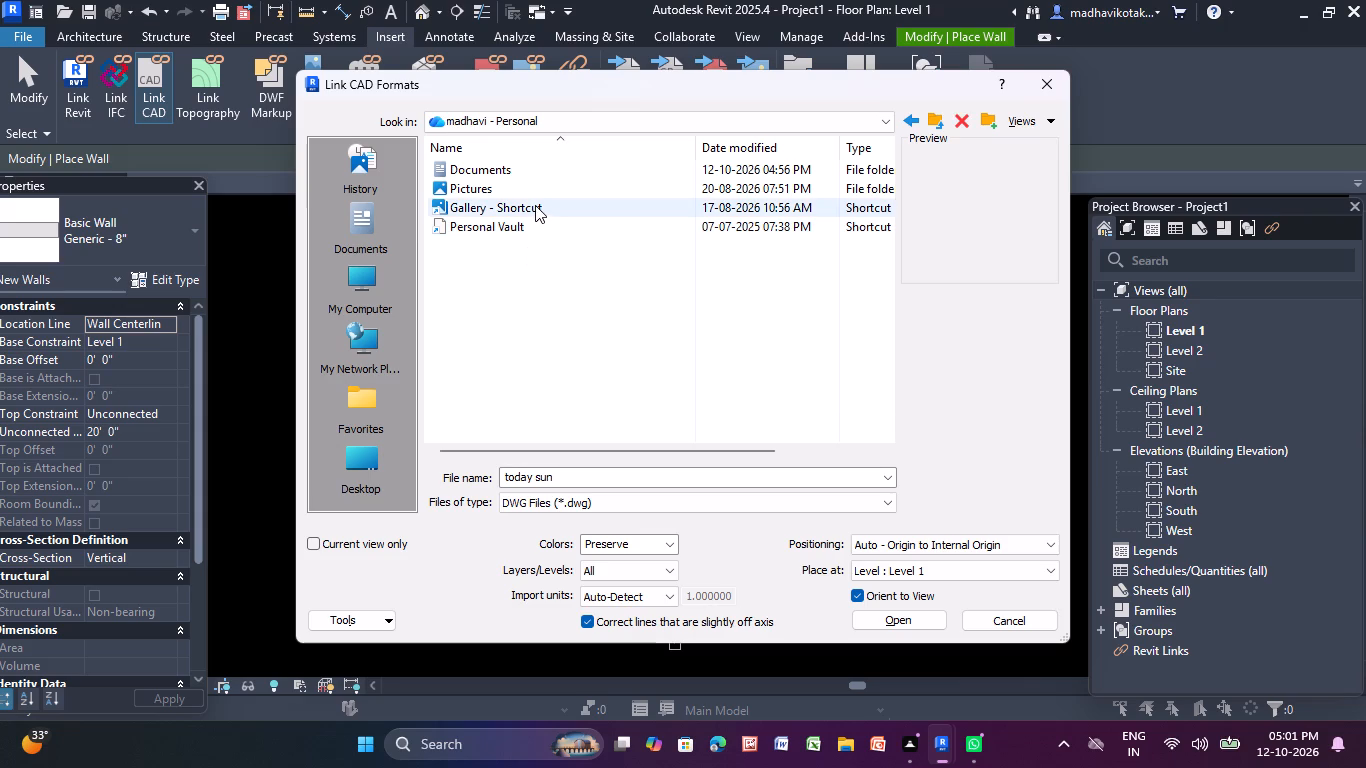
pyautogui.doubleClick(535, 205)
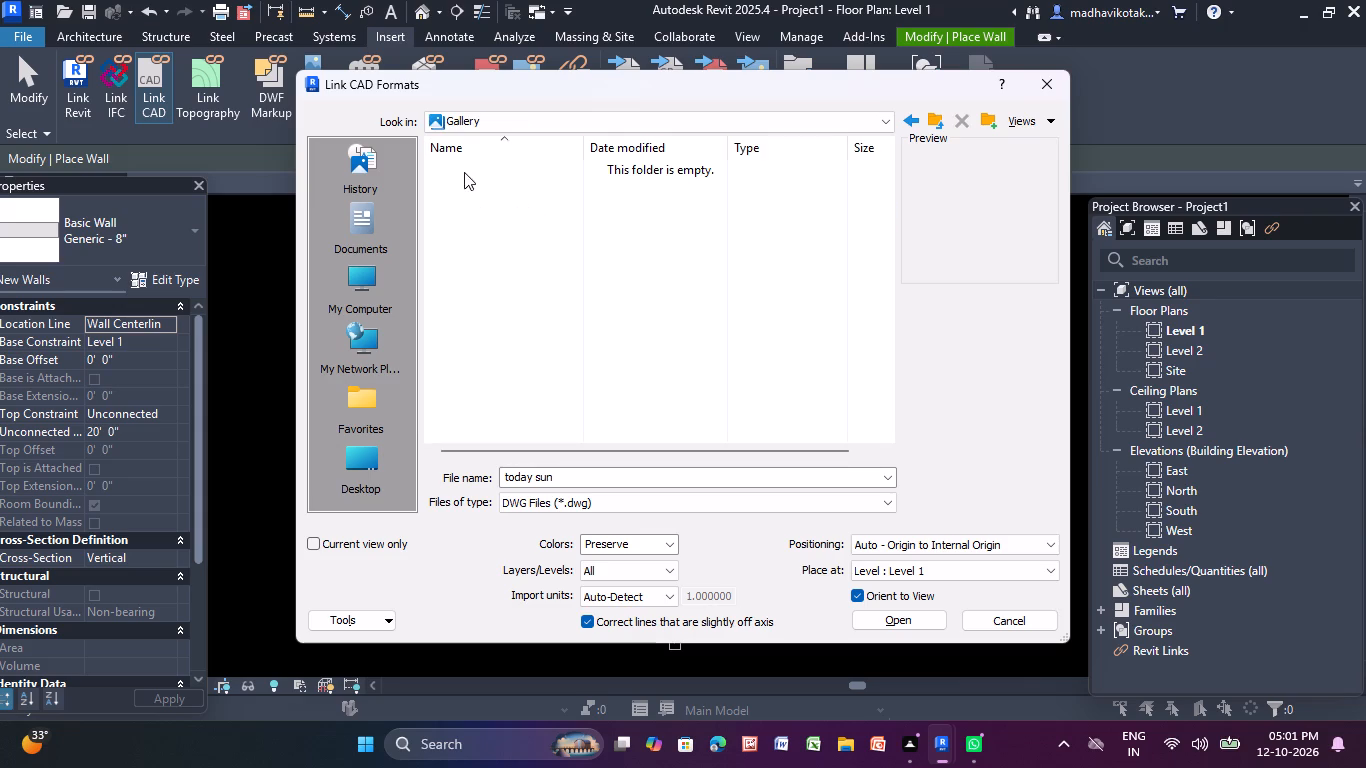
pyautogui.click(907, 112)
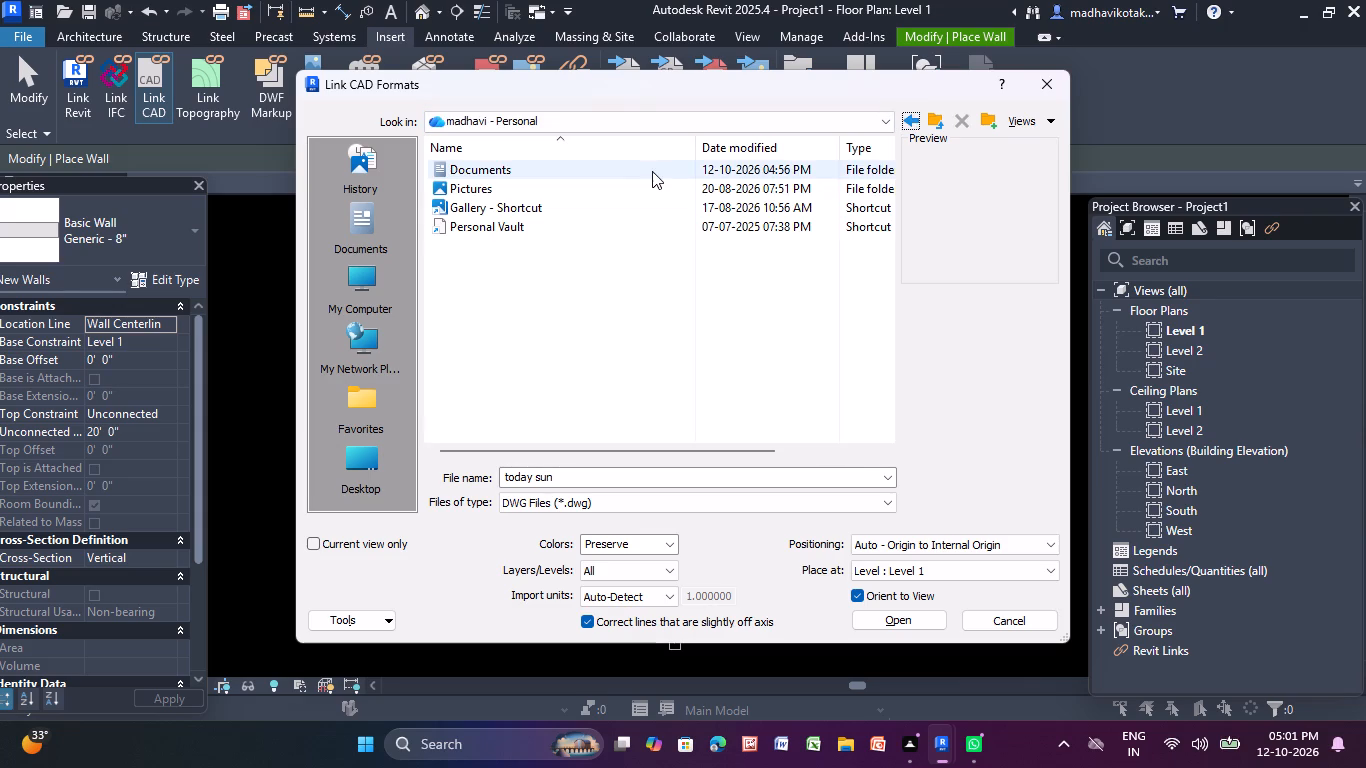
pyautogui.doubleClick(623, 177)
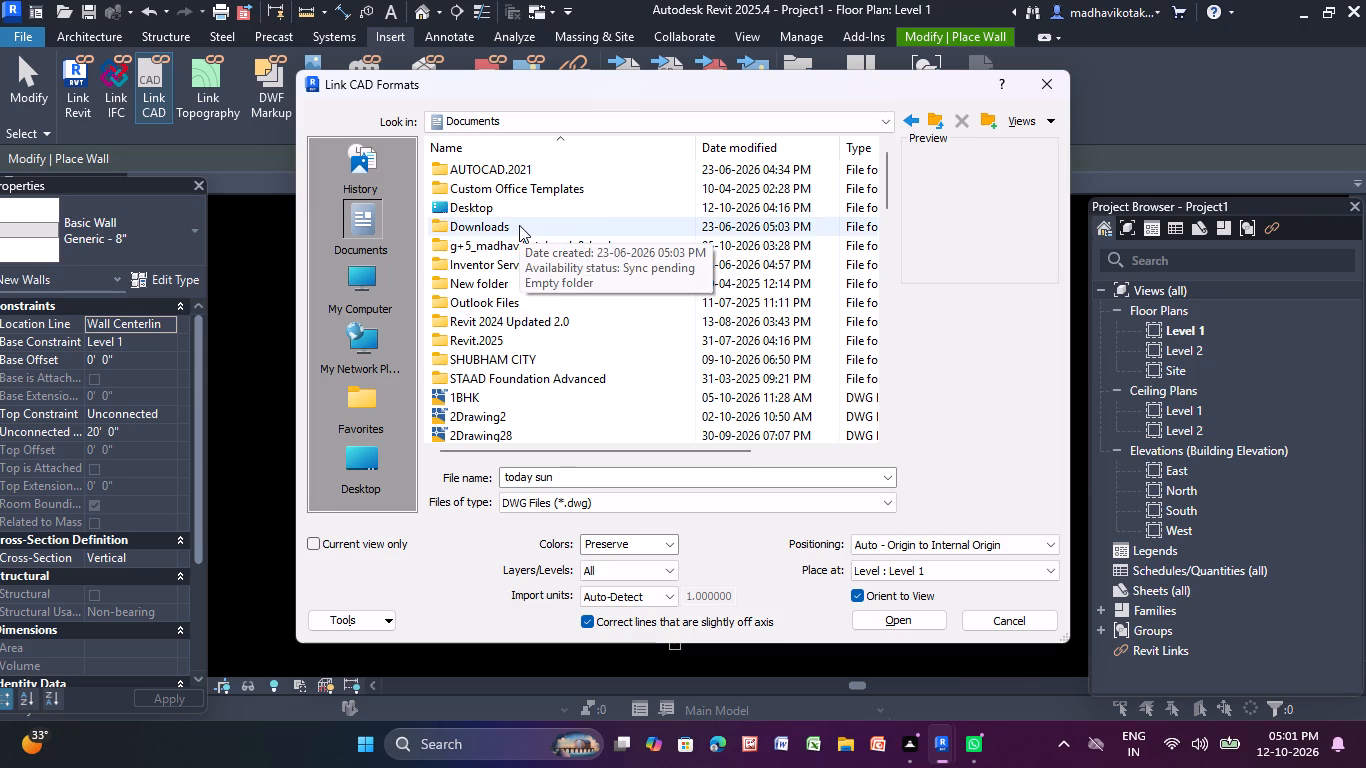
pyautogui.doubleClick(519, 225)
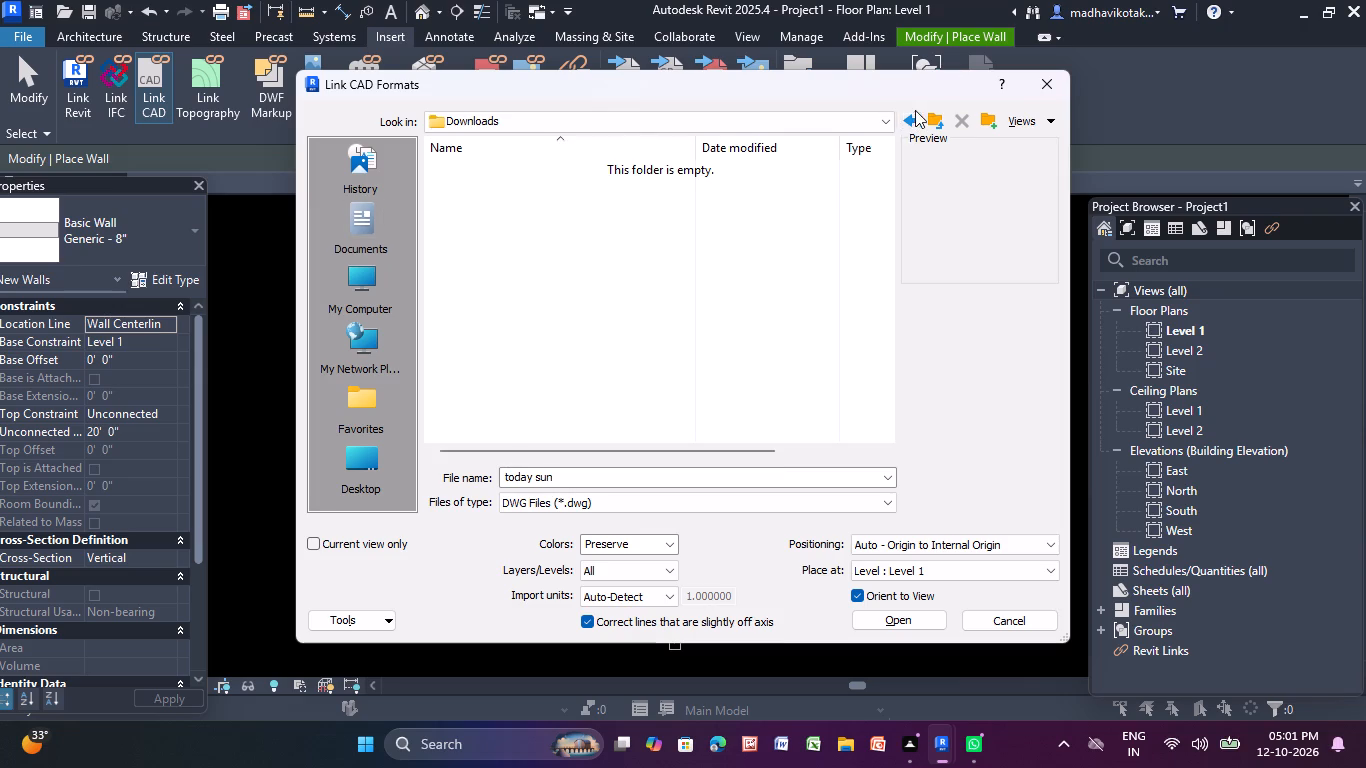
pyautogui.click(915, 110)
# Look through the DWG files in the Documents folder for the drawing to link.
pyautogui.doubleClick(367, 202)
pyautogui.scroll(-2, 512, 174)
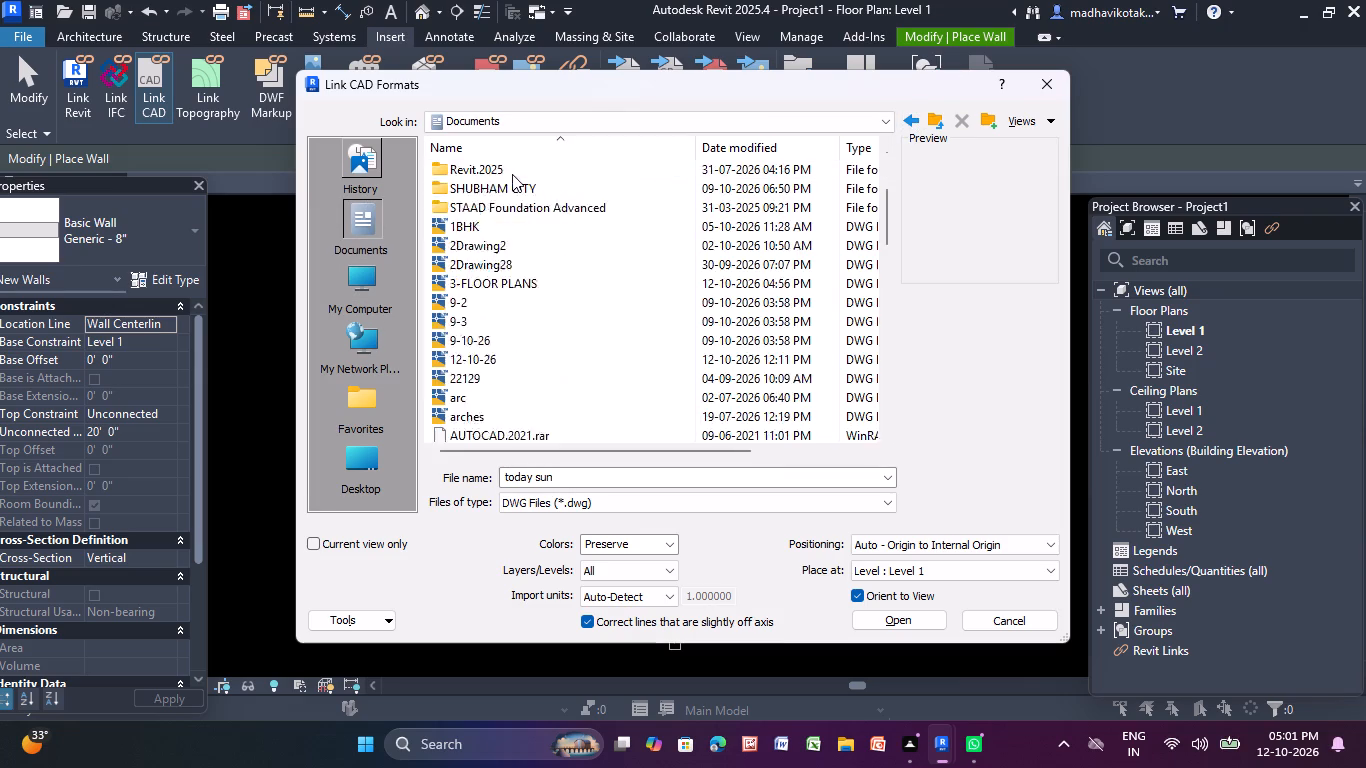
pyautogui.scroll(-16, 512, 174)
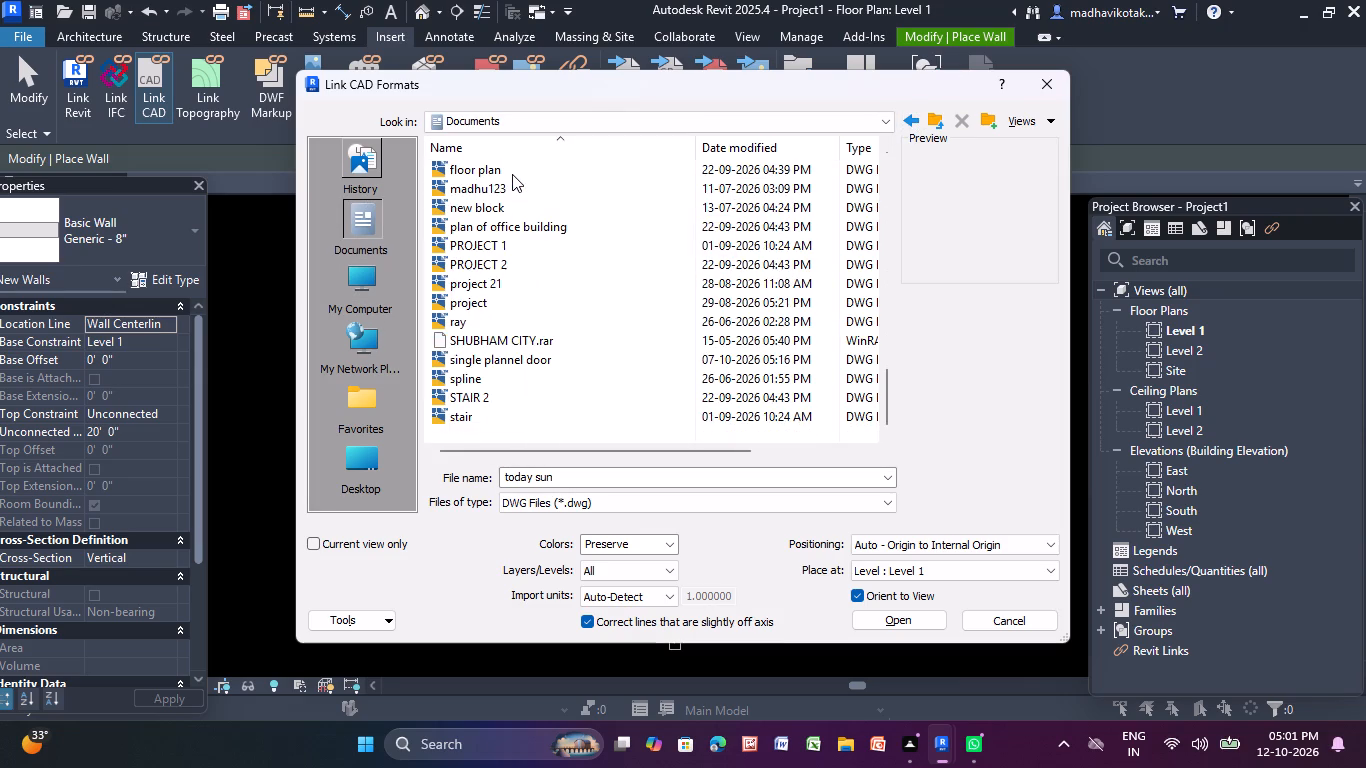
pyautogui.scroll(5, 512, 174)
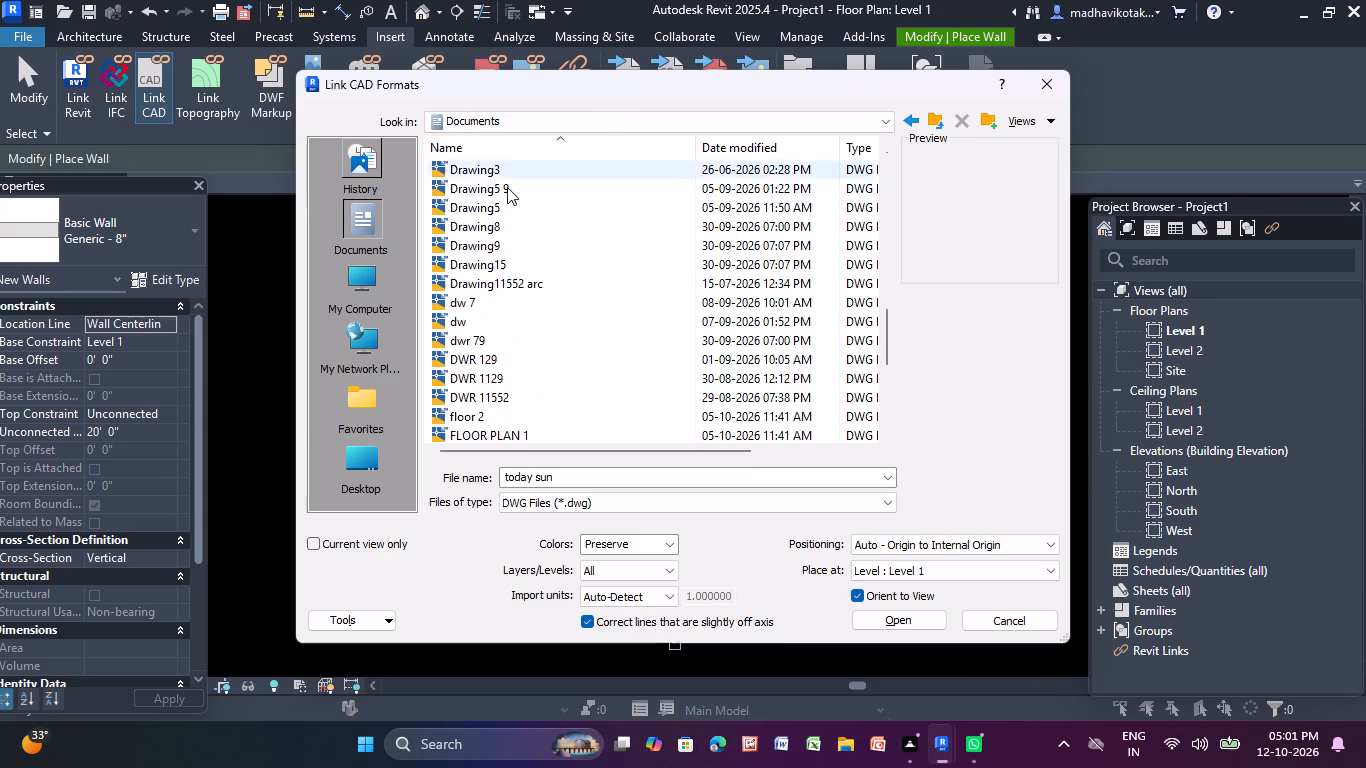
pyautogui.scroll(8, 498, 275)
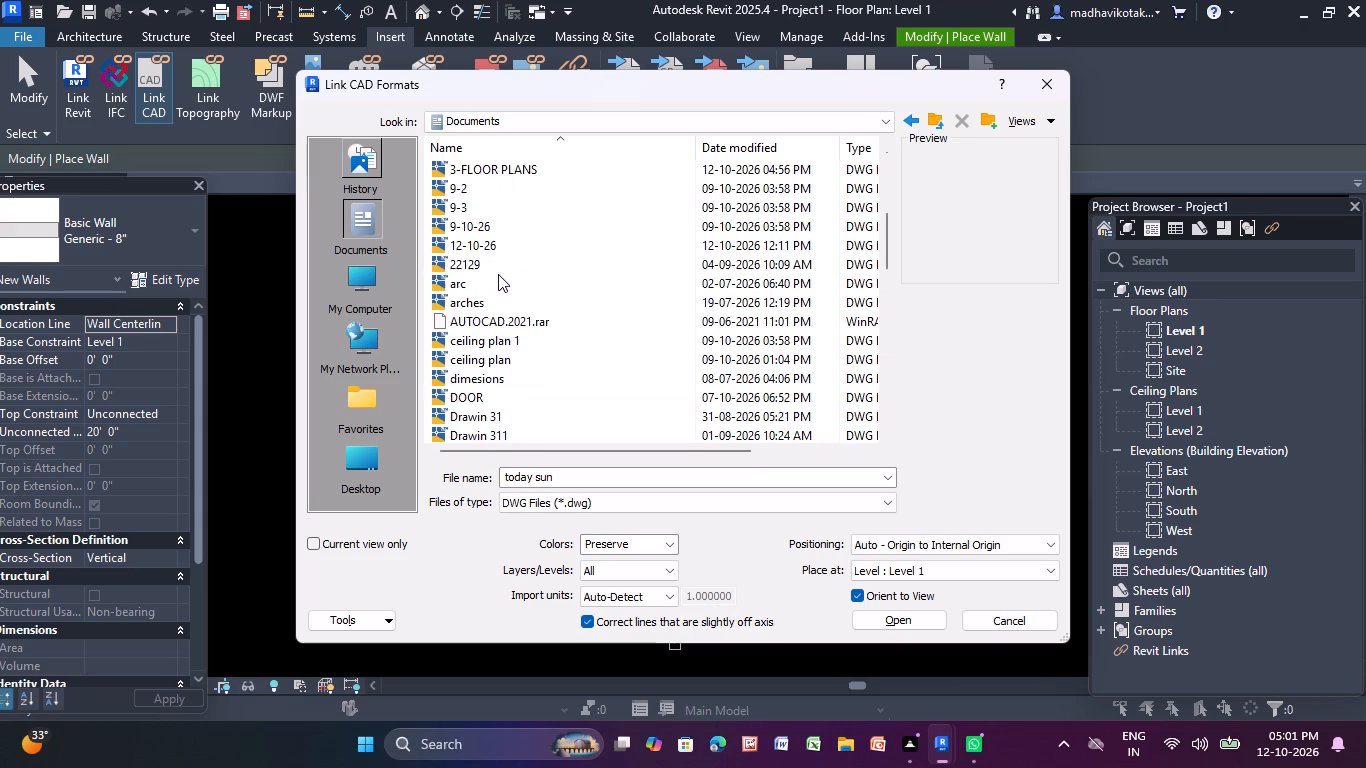
pyautogui.scroll(-1, 498, 274)
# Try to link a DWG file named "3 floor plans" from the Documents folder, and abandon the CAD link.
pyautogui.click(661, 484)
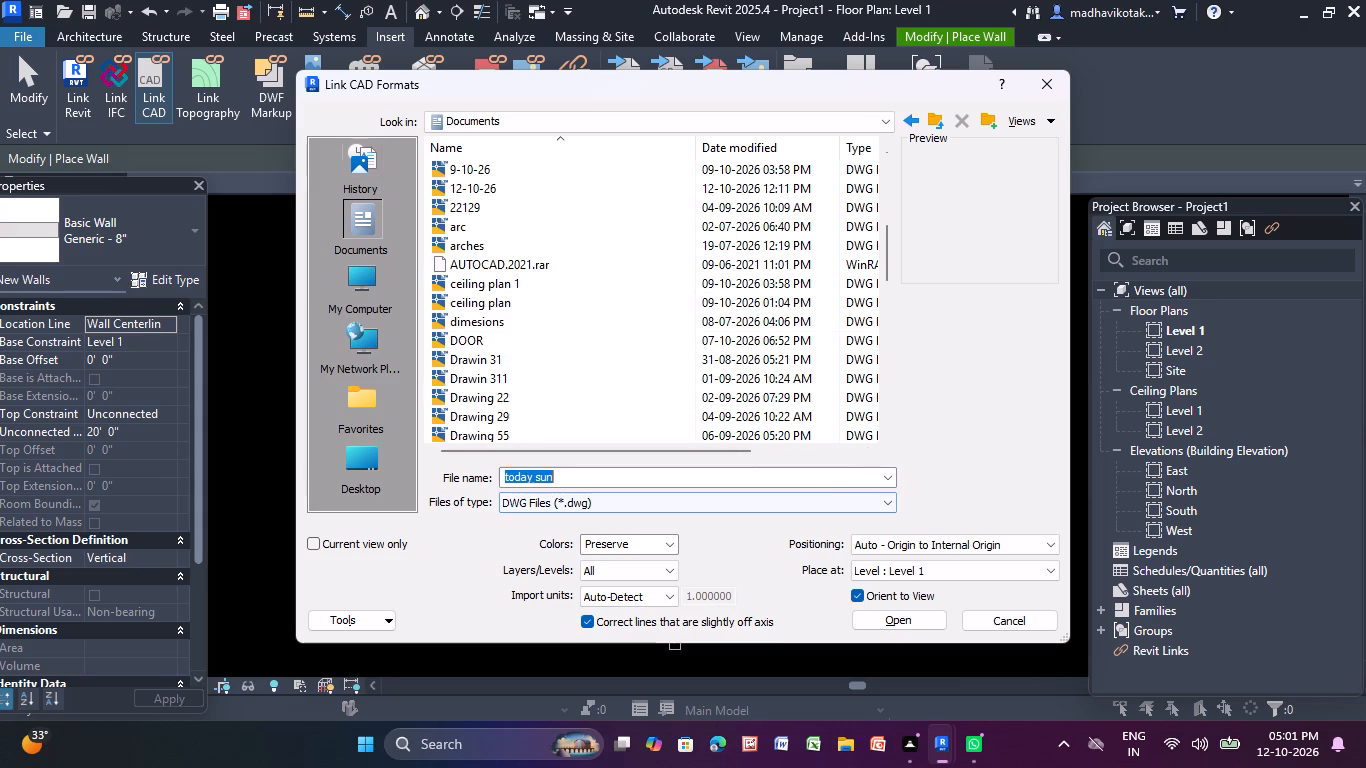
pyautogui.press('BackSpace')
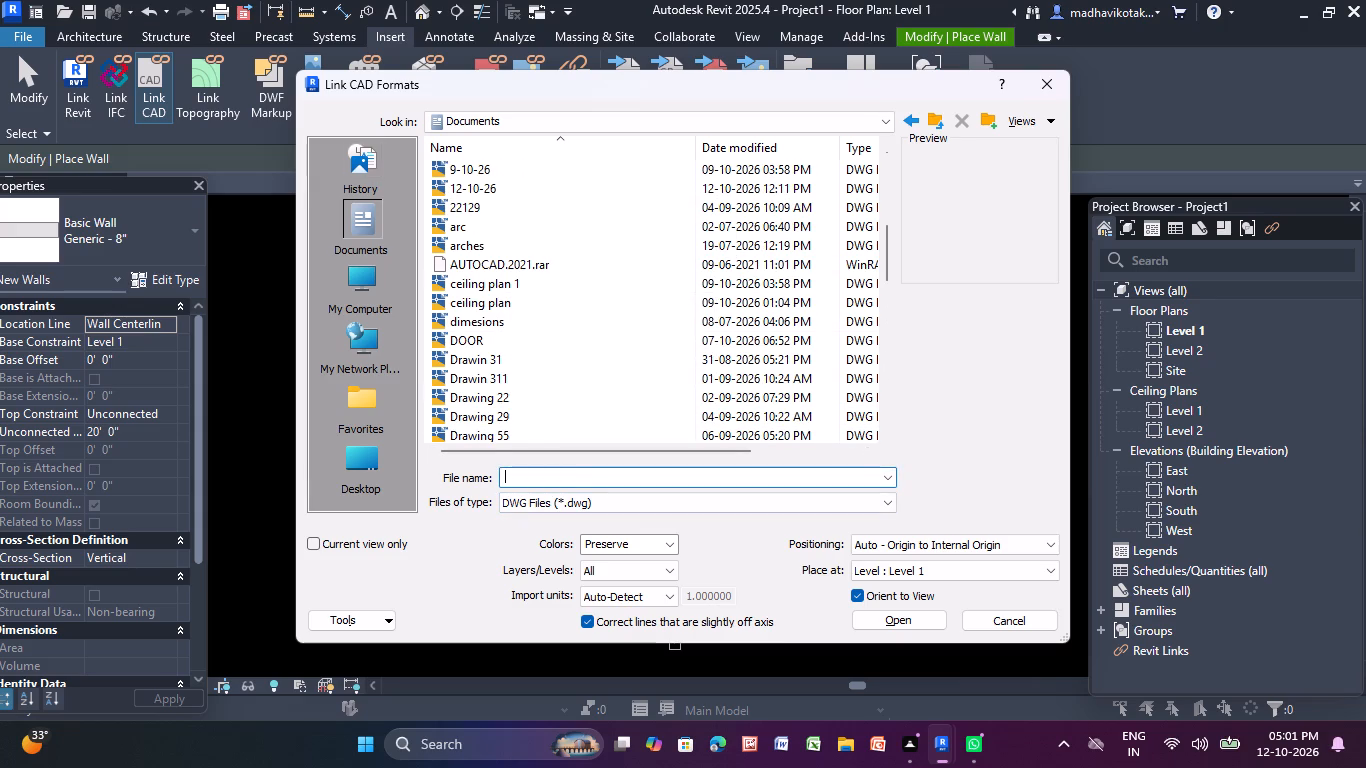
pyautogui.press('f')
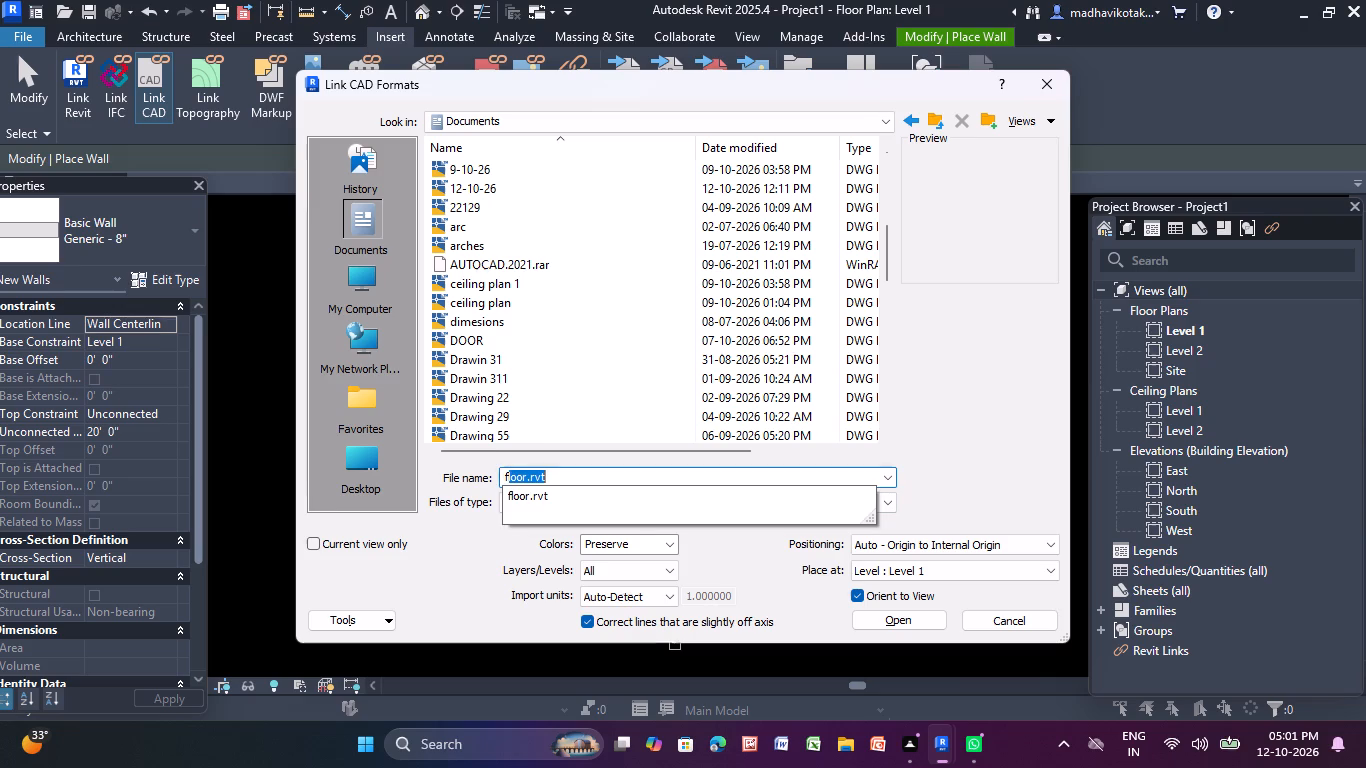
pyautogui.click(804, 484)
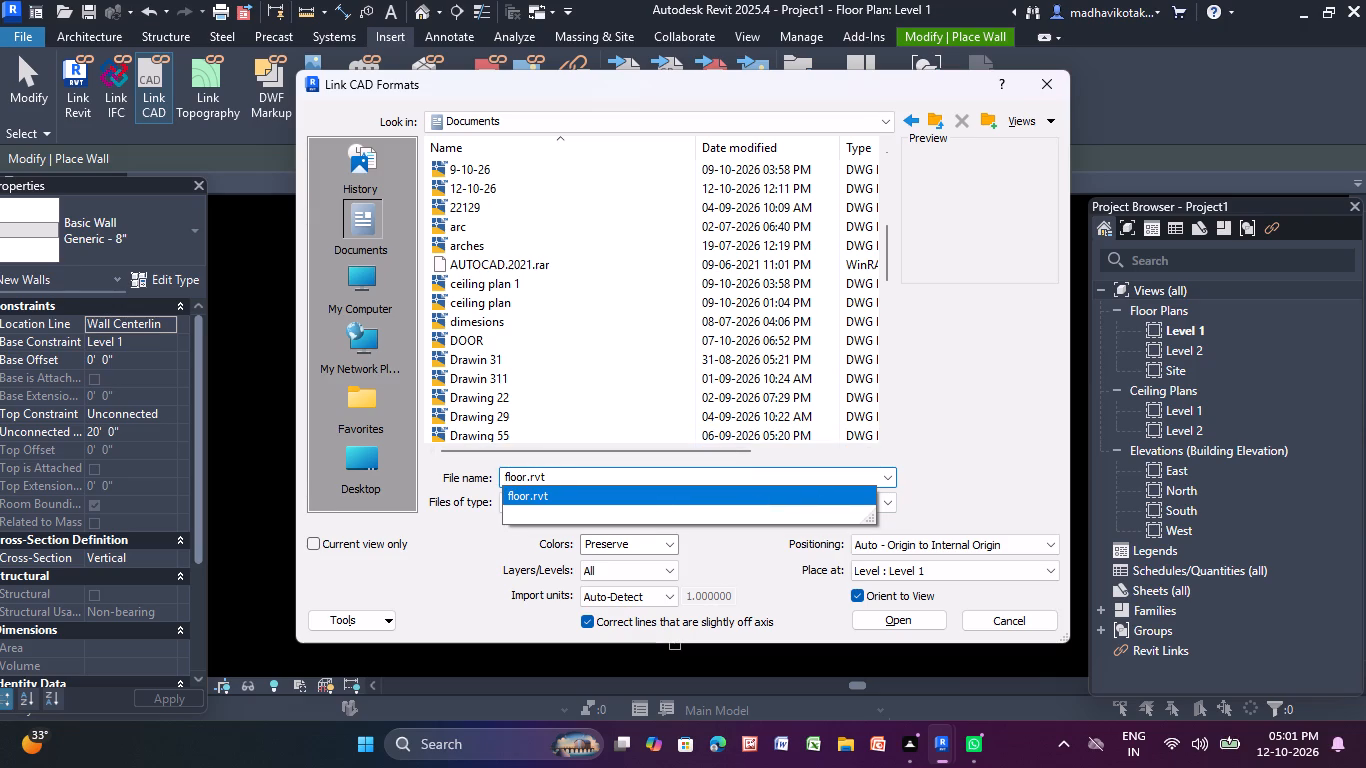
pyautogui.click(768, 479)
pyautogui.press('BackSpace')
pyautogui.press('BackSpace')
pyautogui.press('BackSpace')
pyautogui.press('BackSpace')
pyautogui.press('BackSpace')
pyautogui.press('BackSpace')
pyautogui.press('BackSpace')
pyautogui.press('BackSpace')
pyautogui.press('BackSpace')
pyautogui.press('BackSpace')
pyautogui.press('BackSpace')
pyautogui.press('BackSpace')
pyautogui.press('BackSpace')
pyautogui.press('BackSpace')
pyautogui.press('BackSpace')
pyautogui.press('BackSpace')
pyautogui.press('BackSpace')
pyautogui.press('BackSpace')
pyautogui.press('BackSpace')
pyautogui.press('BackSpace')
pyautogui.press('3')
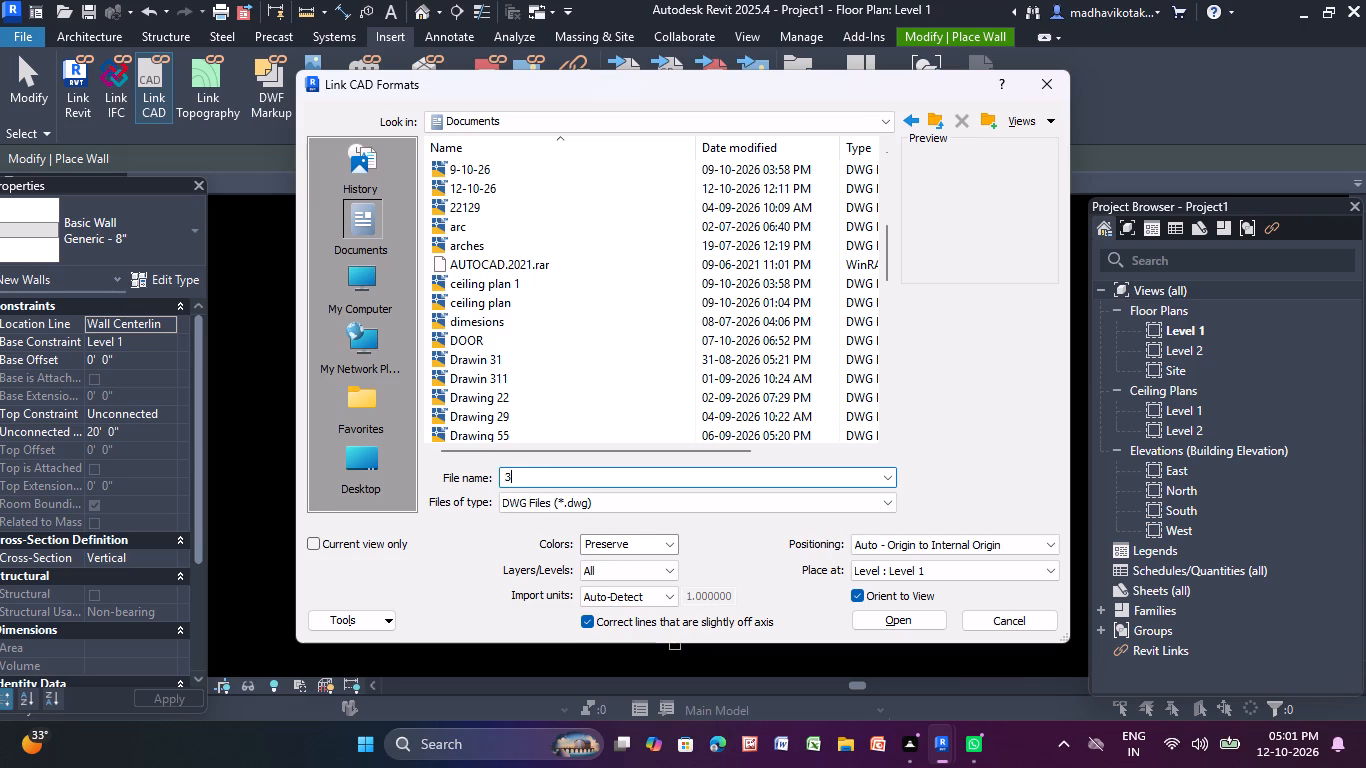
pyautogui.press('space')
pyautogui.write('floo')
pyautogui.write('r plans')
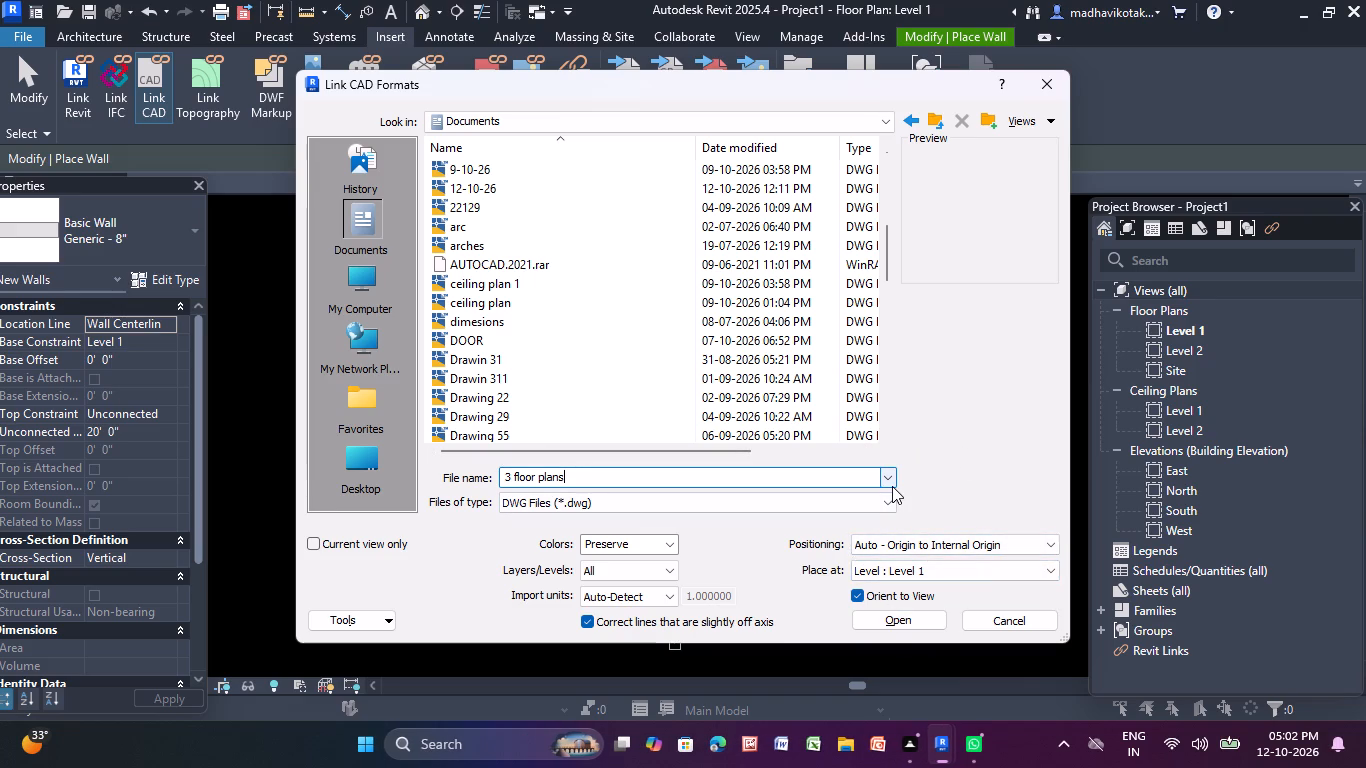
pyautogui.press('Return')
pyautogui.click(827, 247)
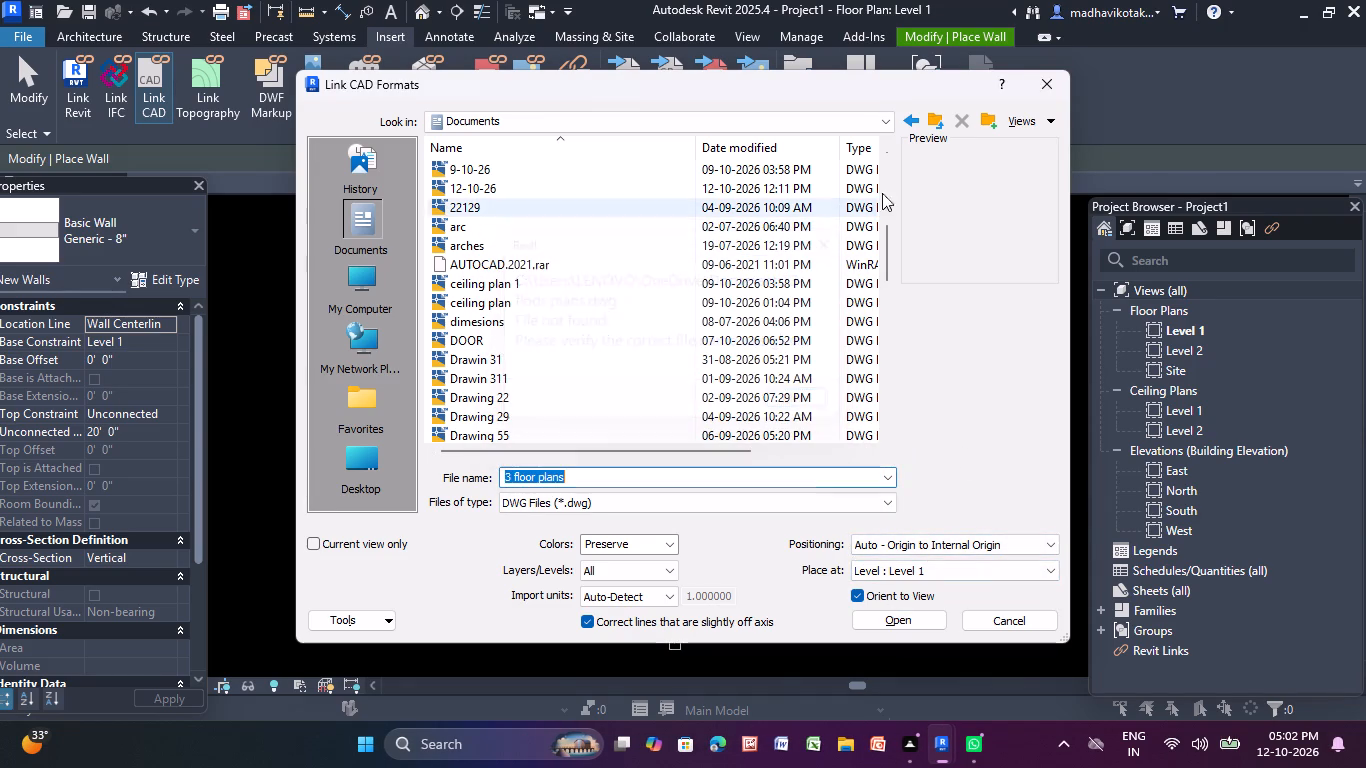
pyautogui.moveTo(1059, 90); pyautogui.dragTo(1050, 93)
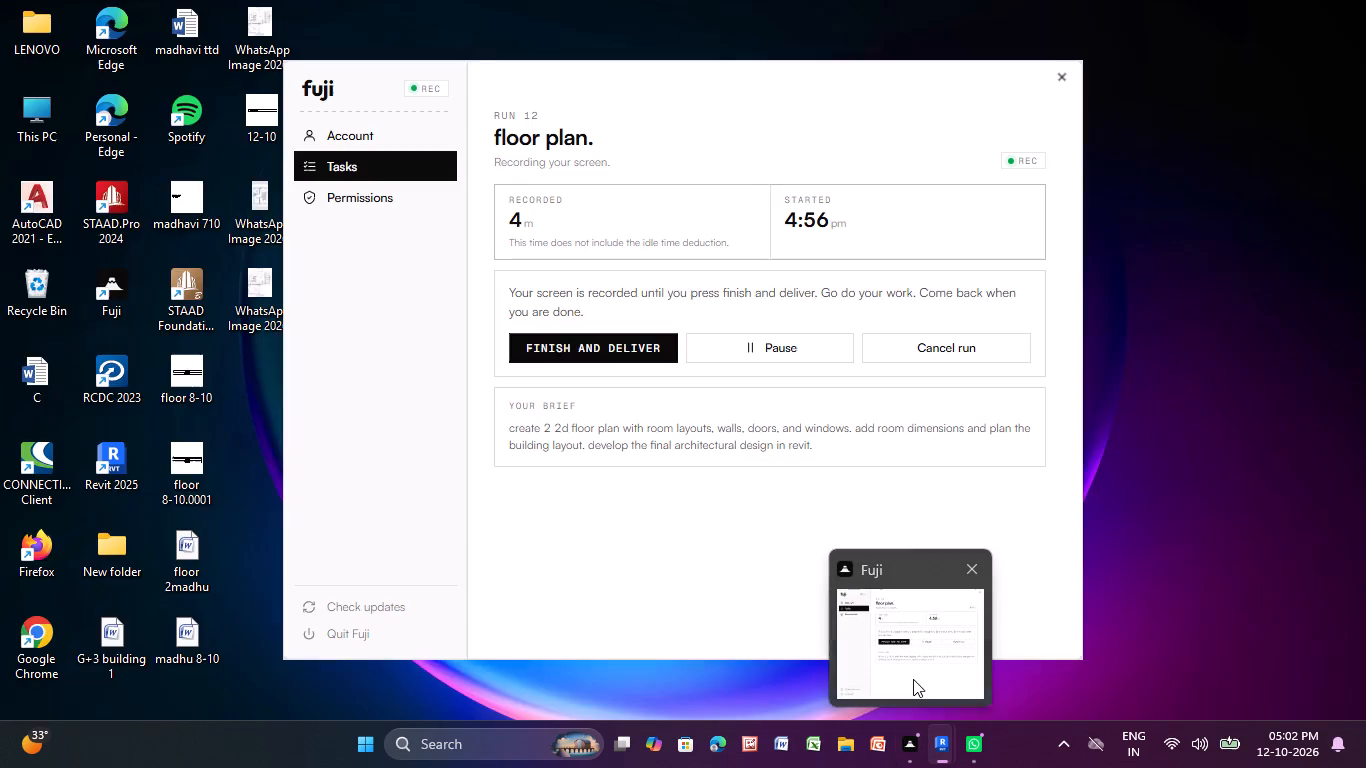
# Start an architectural wall and duplicate the Generic - 8" basic wall type as Generic - 9".
pyautogui.click(86, 38)
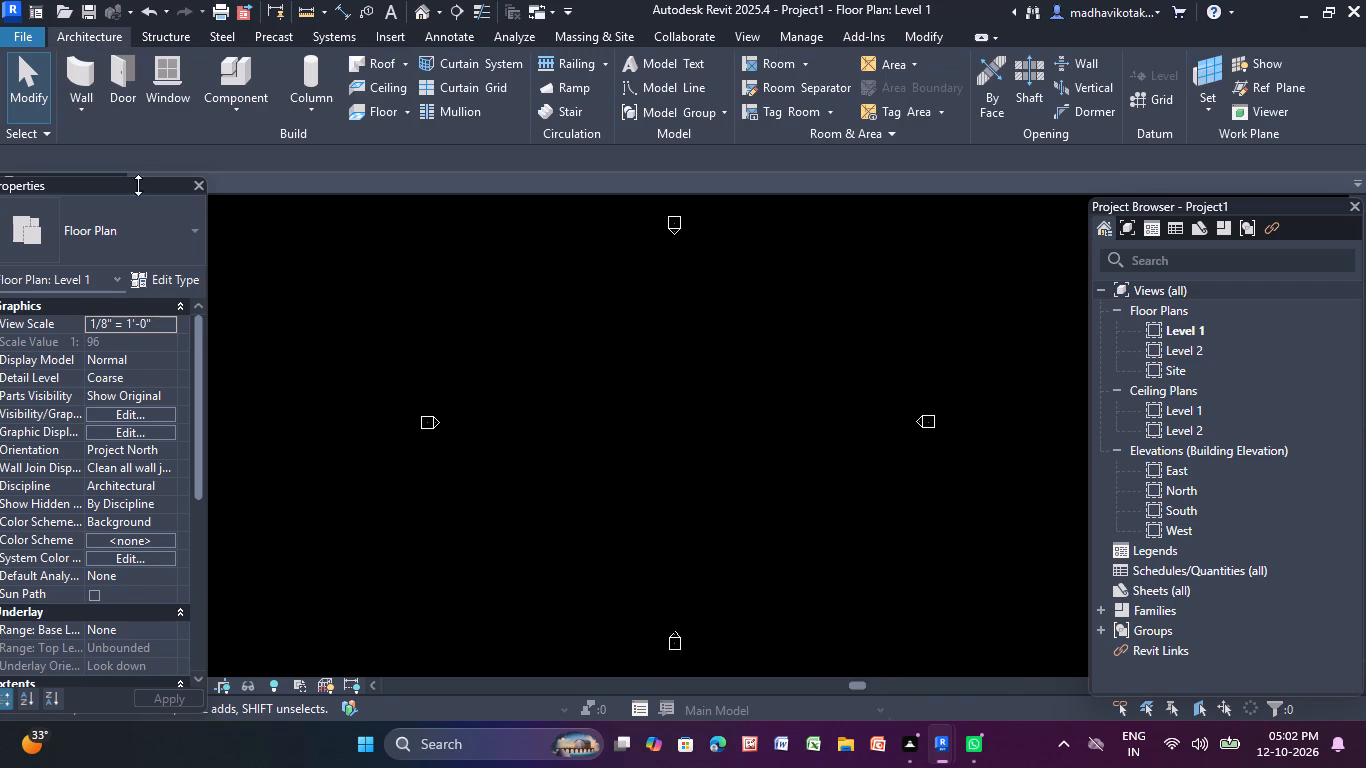
pyautogui.click(76, 58)
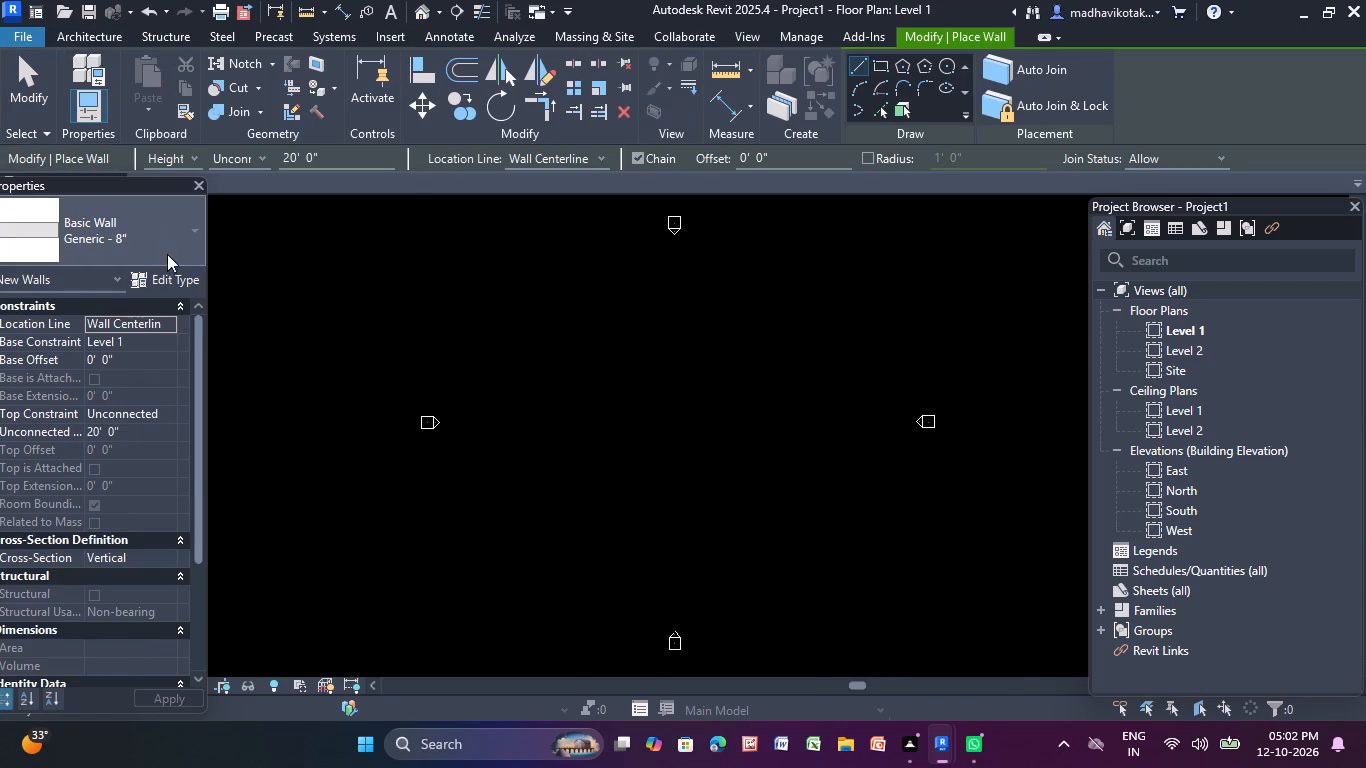
pyautogui.click(164, 272)
pyautogui.click(1046, 114)
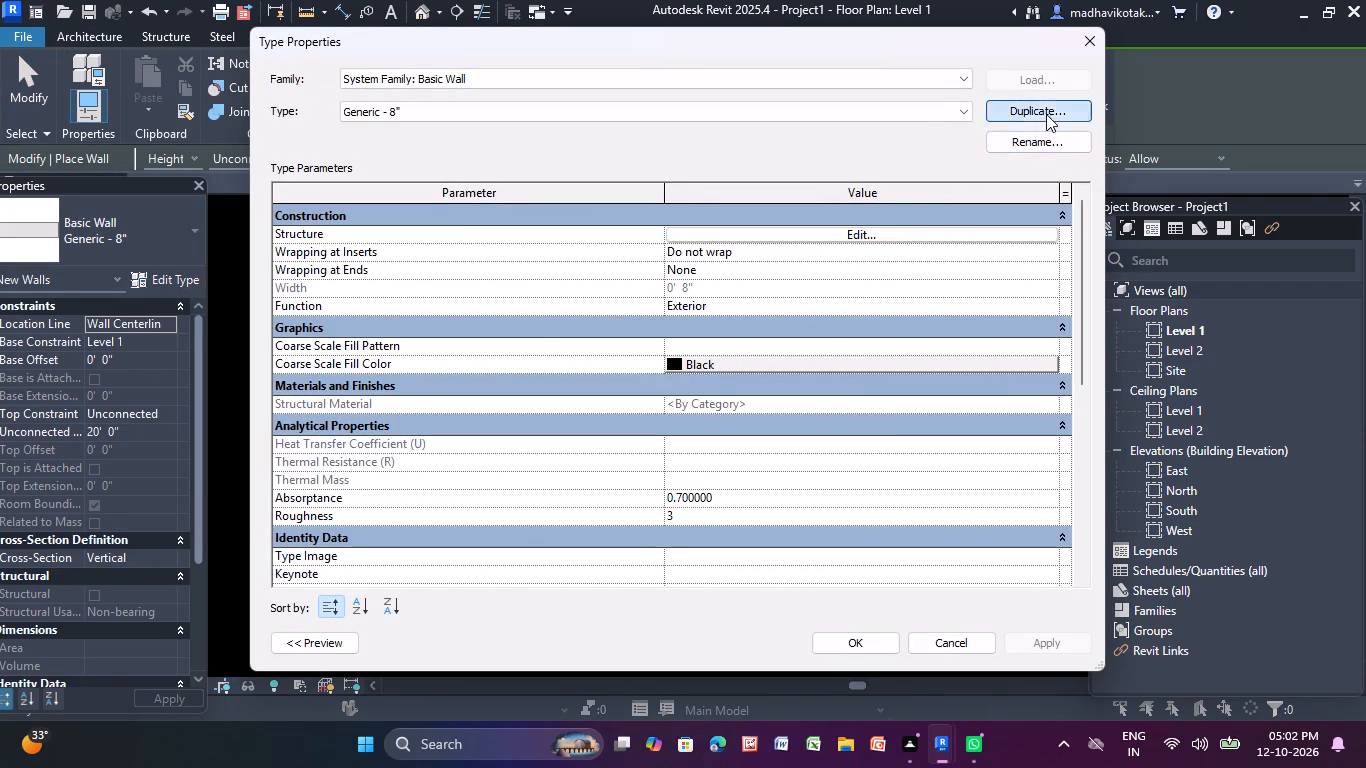
pyautogui.click(732, 349)
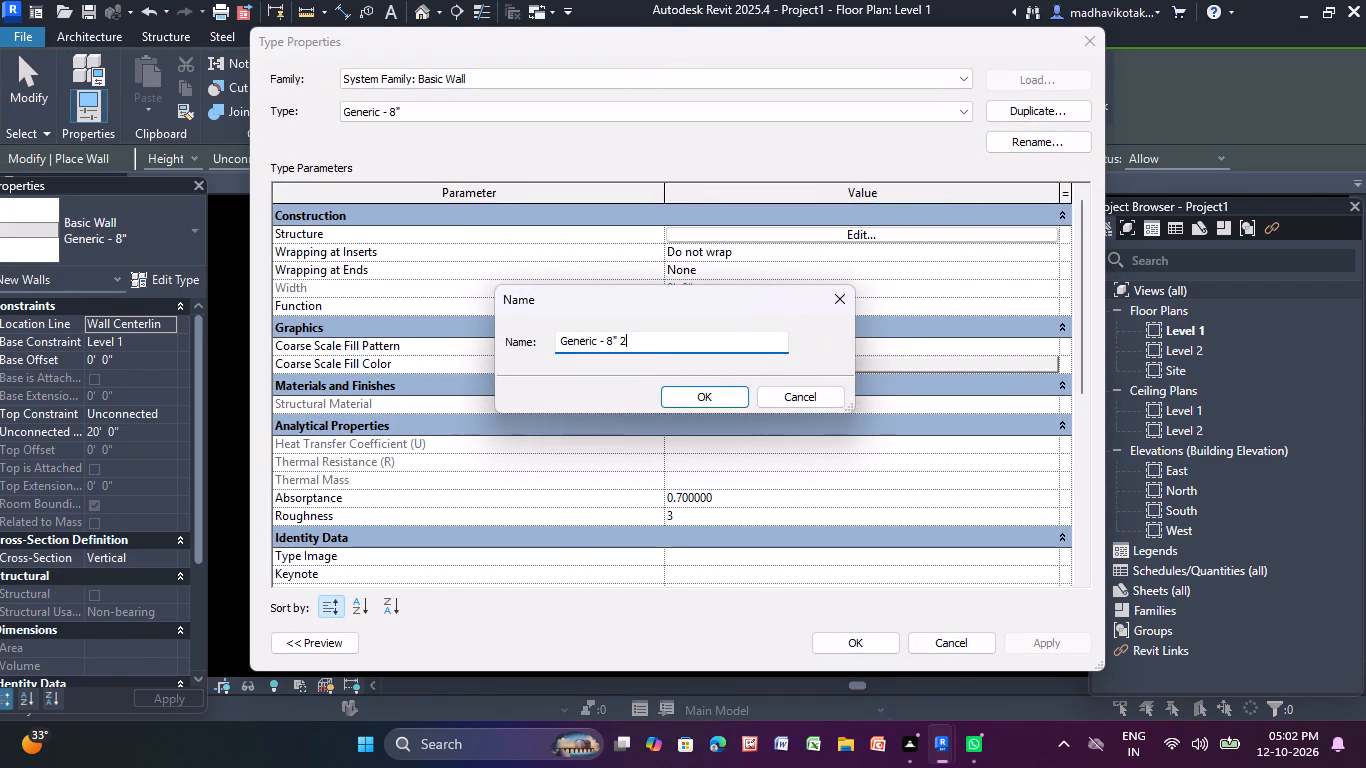
pyautogui.press('BackSpace')
pyautogui.press('BackSpace')
pyautogui.press('BackSpace')
pyautogui.press('BackSpace')
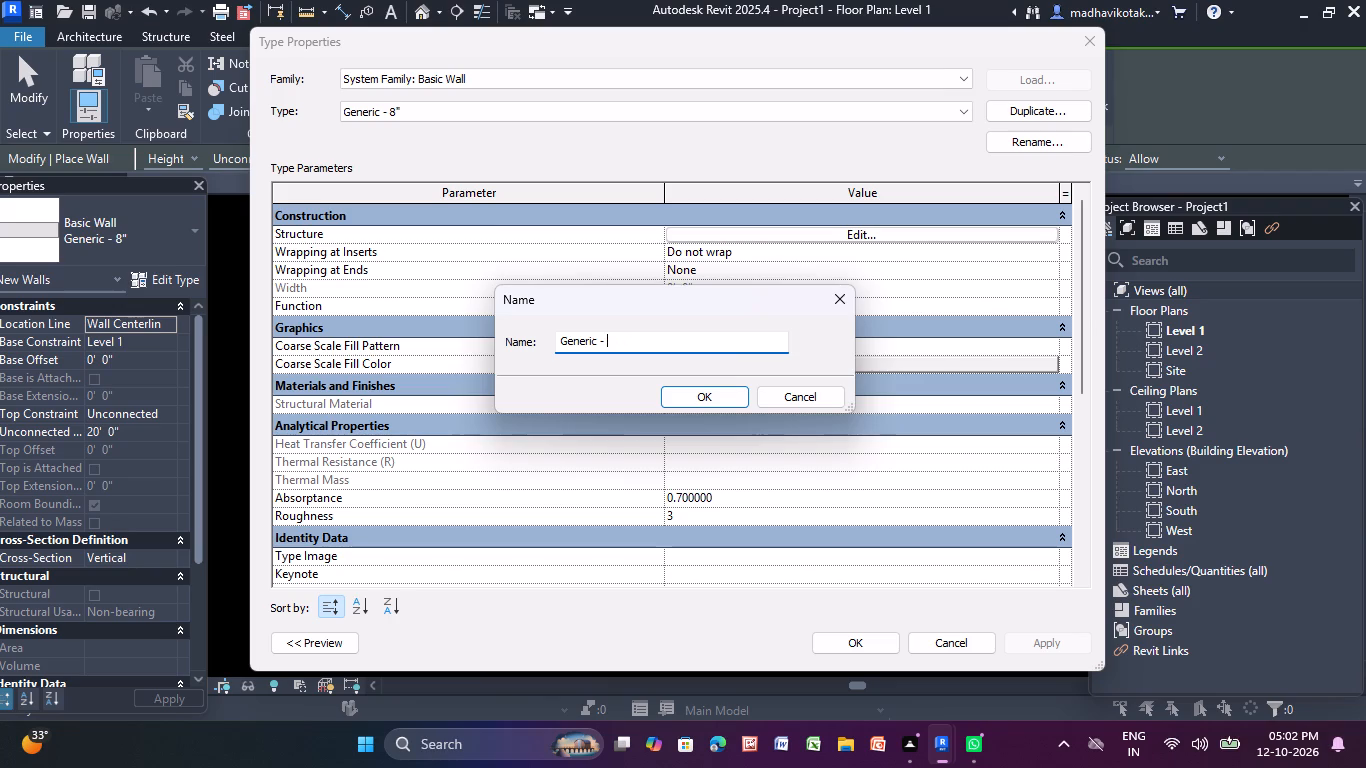
pyautogui.press('8')
pyautogui.press('BackSpace')
pyautogui.write('9"')
pyautogui.press('Return')
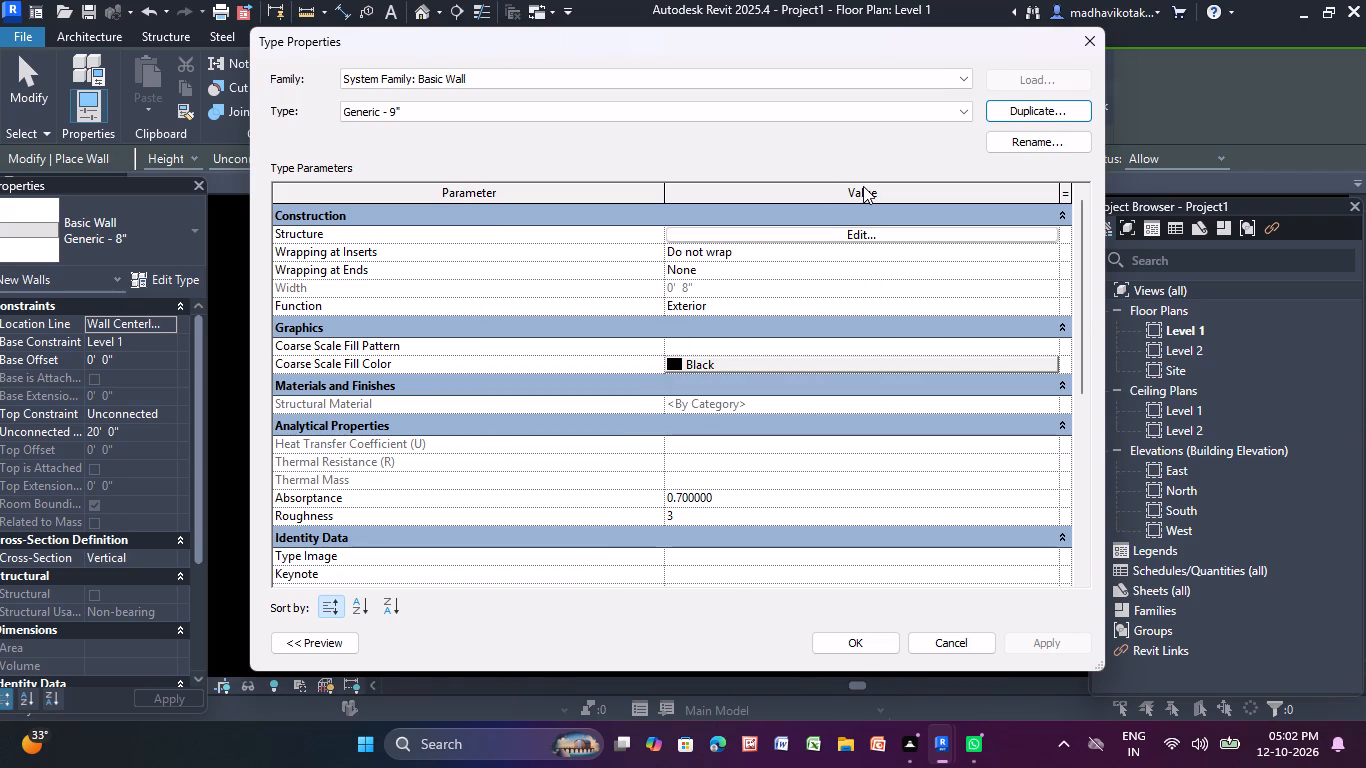
# Duplicate the Generic - 9" wall type as Generic - 9" w.
pyautogui.click(1053, 110)
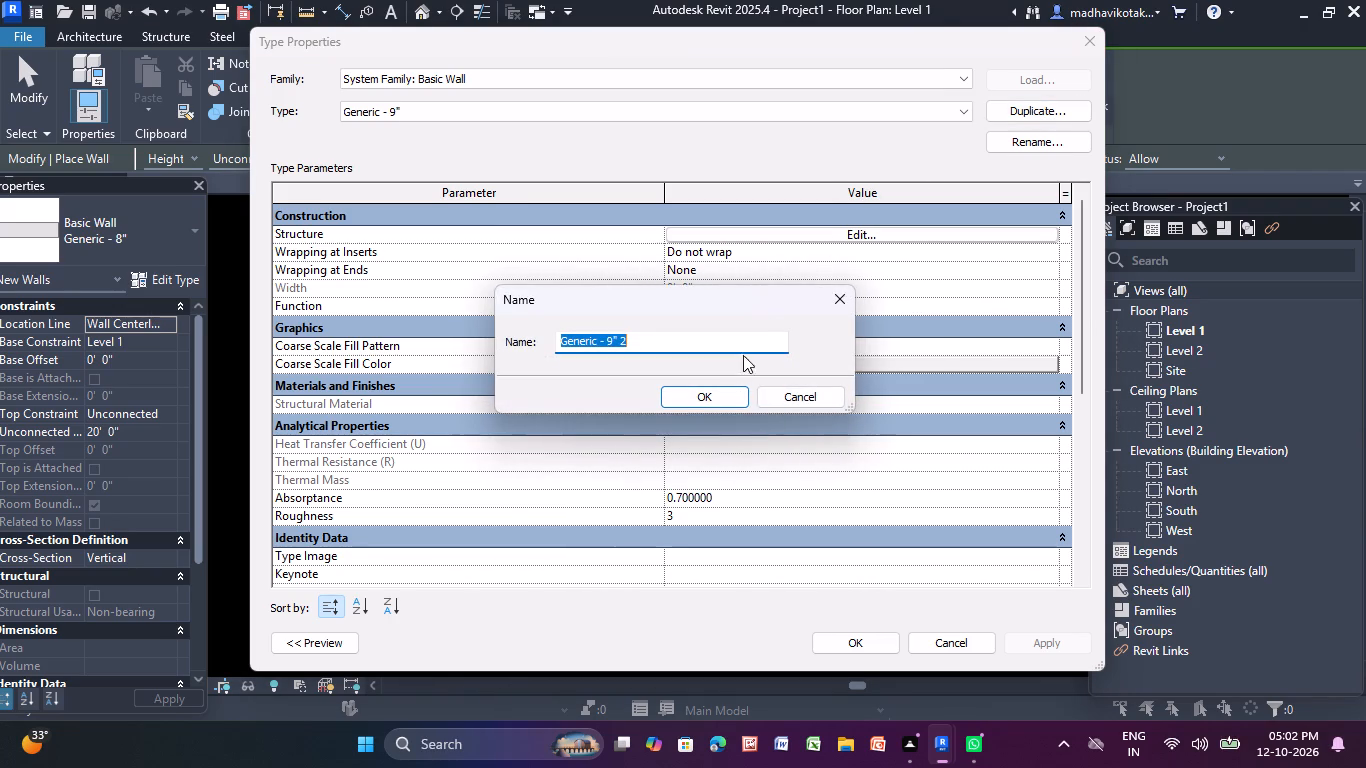
pyautogui.click(744, 349)
pyautogui.press('BackSpace')
pyautogui.press('w')
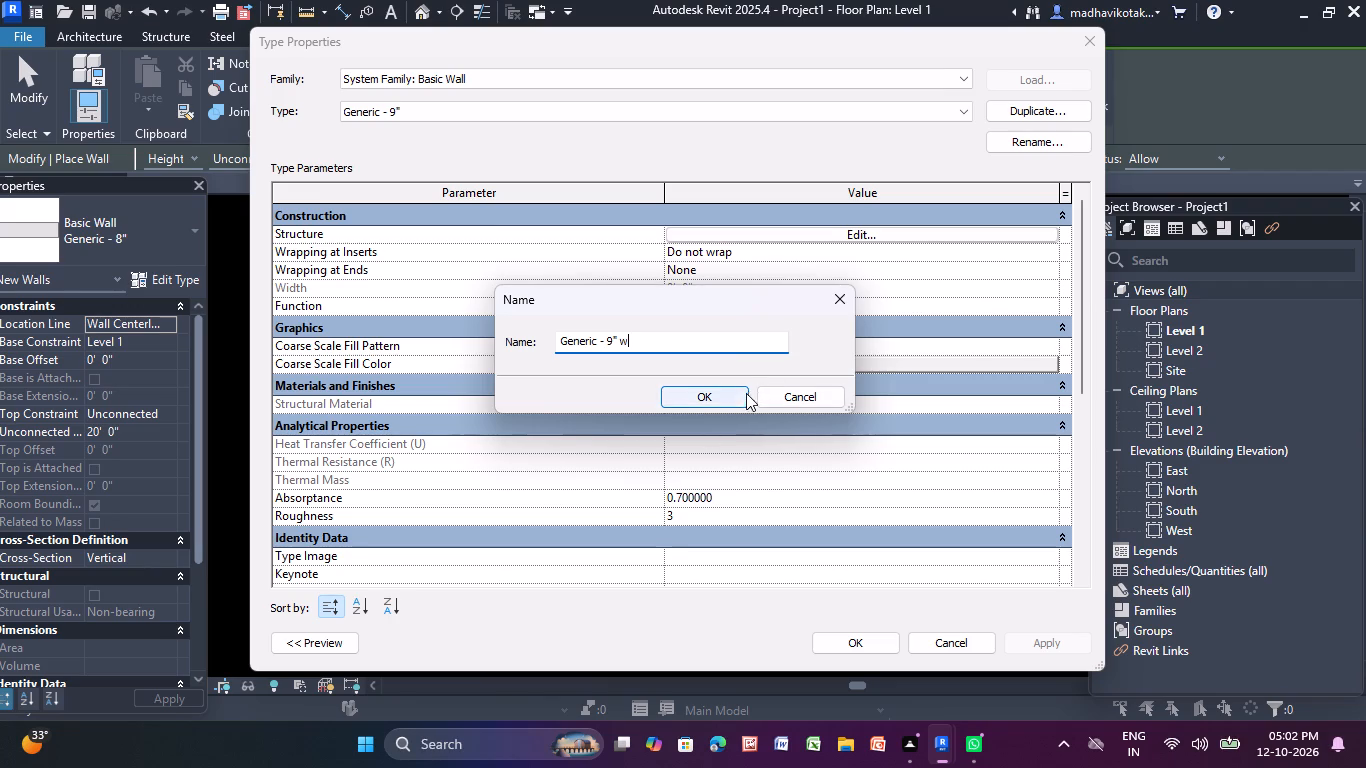
pyautogui.click(735, 398)
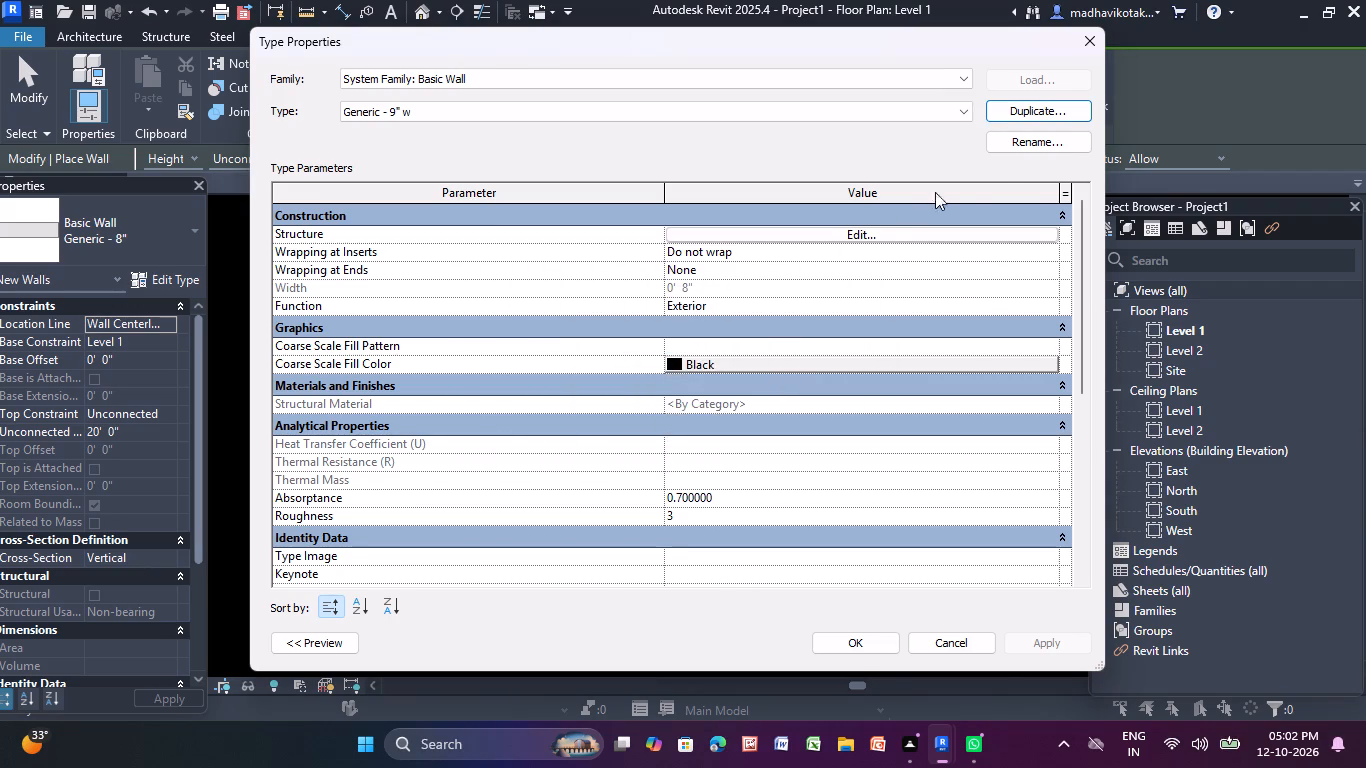
# Duplicate the Generic - 9" w wall type as Generic - 4.5" p.
pyautogui.click(1032, 121)
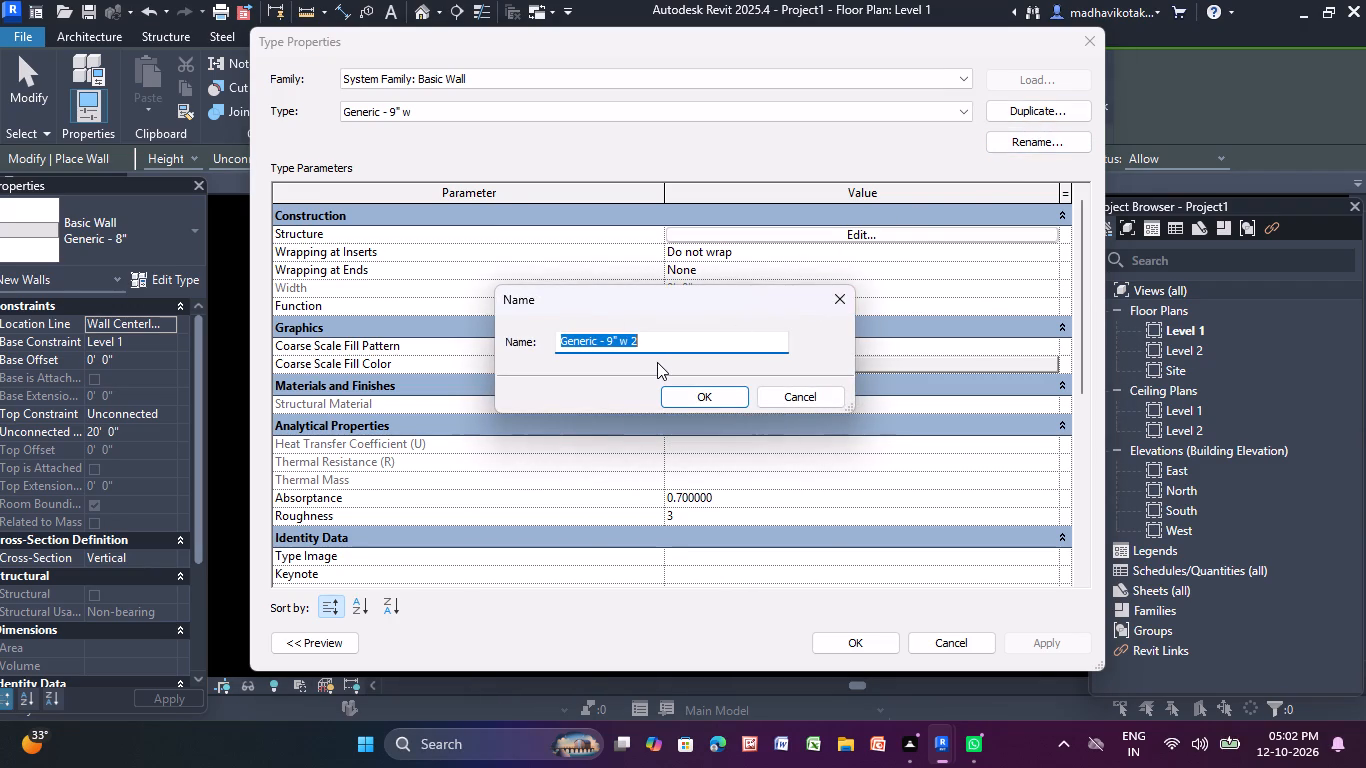
pyautogui.click(711, 334)
pyautogui.press('BackSpace')
pyautogui.press('BackSpace')
pyautogui.press('BackSpace')
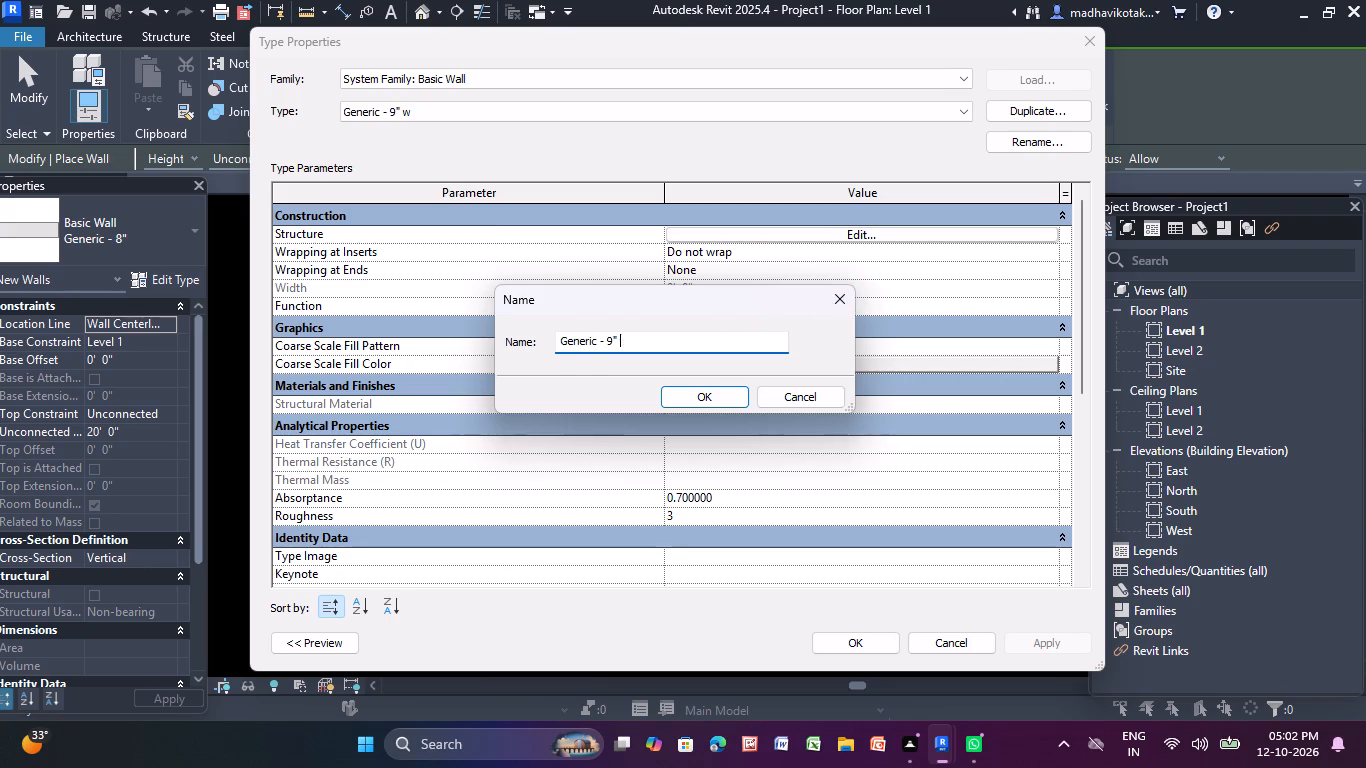
pyautogui.press('BackSpace')
pyautogui.press('BackSpace')
pyautogui.press('BackSpace')
pyautogui.write('4.5" p')
pyautogui.click(682, 399)
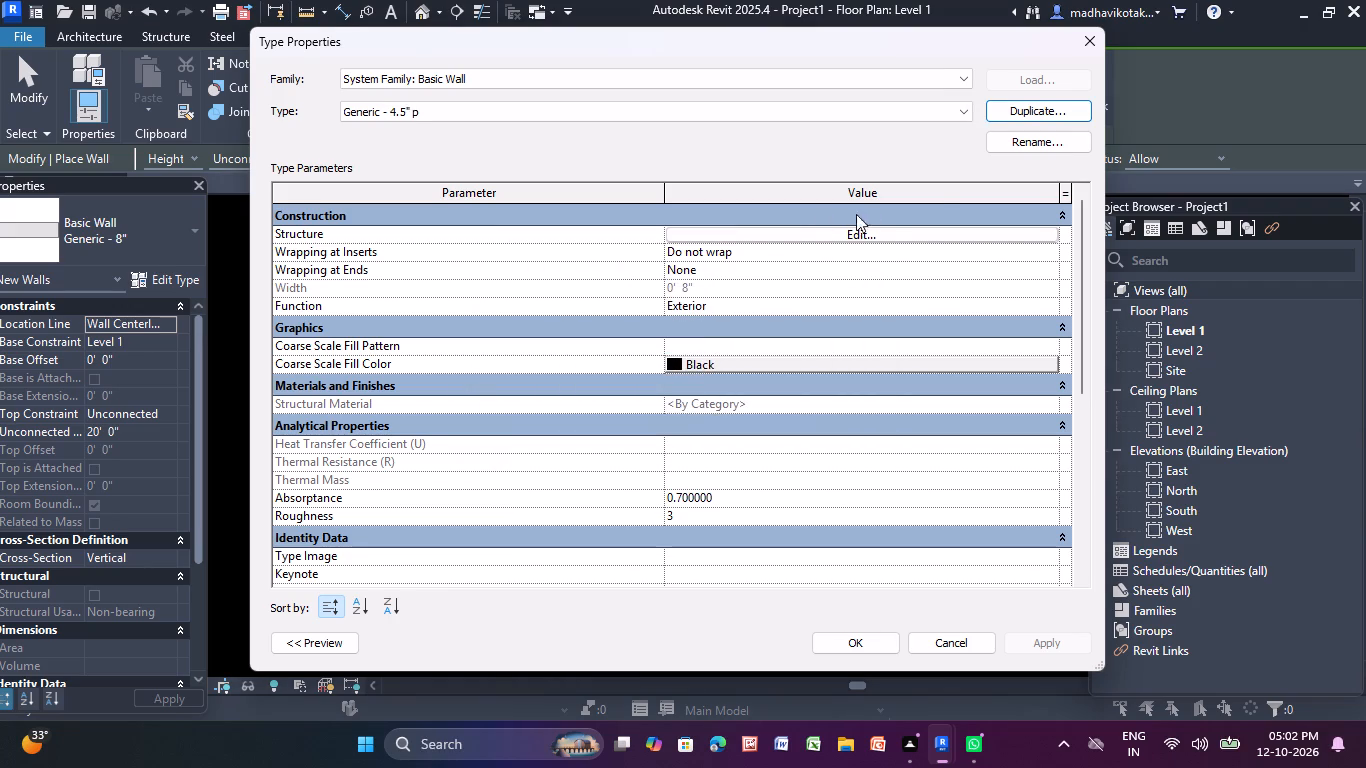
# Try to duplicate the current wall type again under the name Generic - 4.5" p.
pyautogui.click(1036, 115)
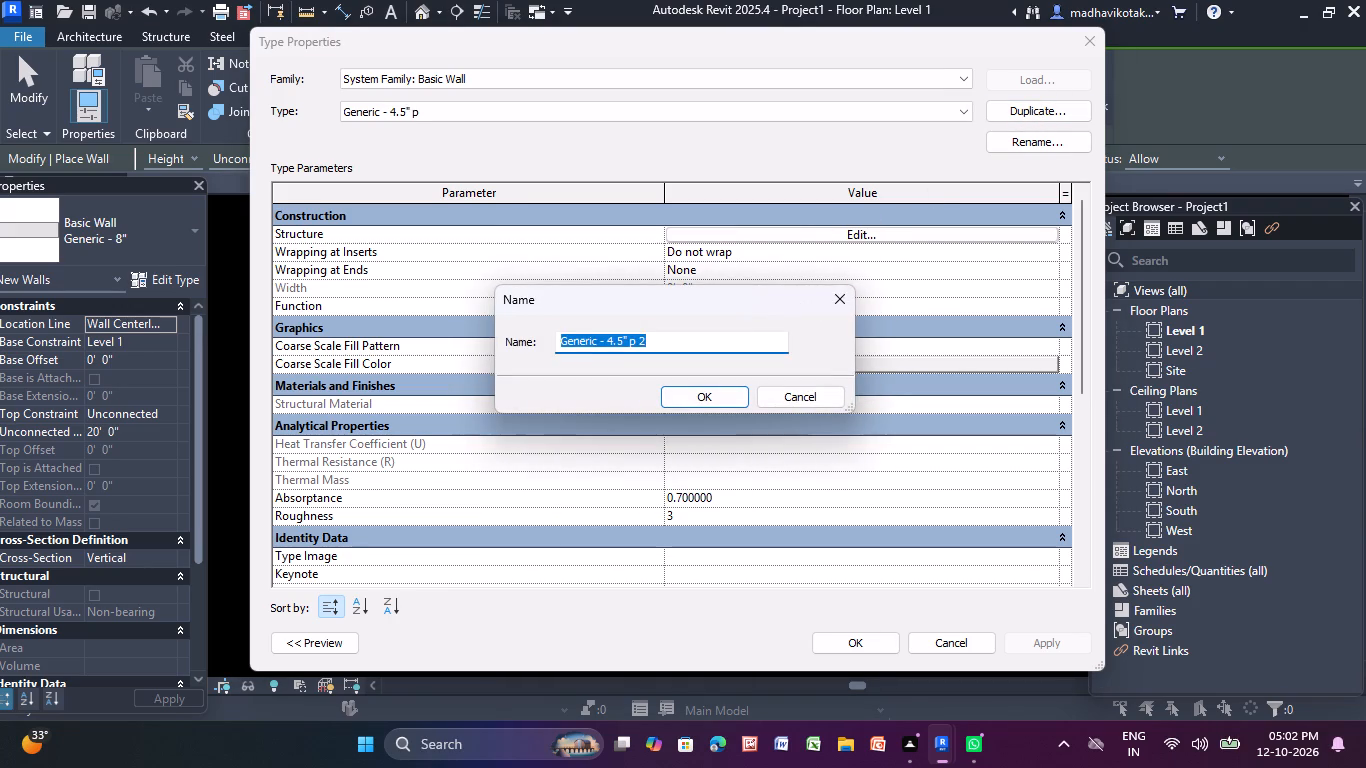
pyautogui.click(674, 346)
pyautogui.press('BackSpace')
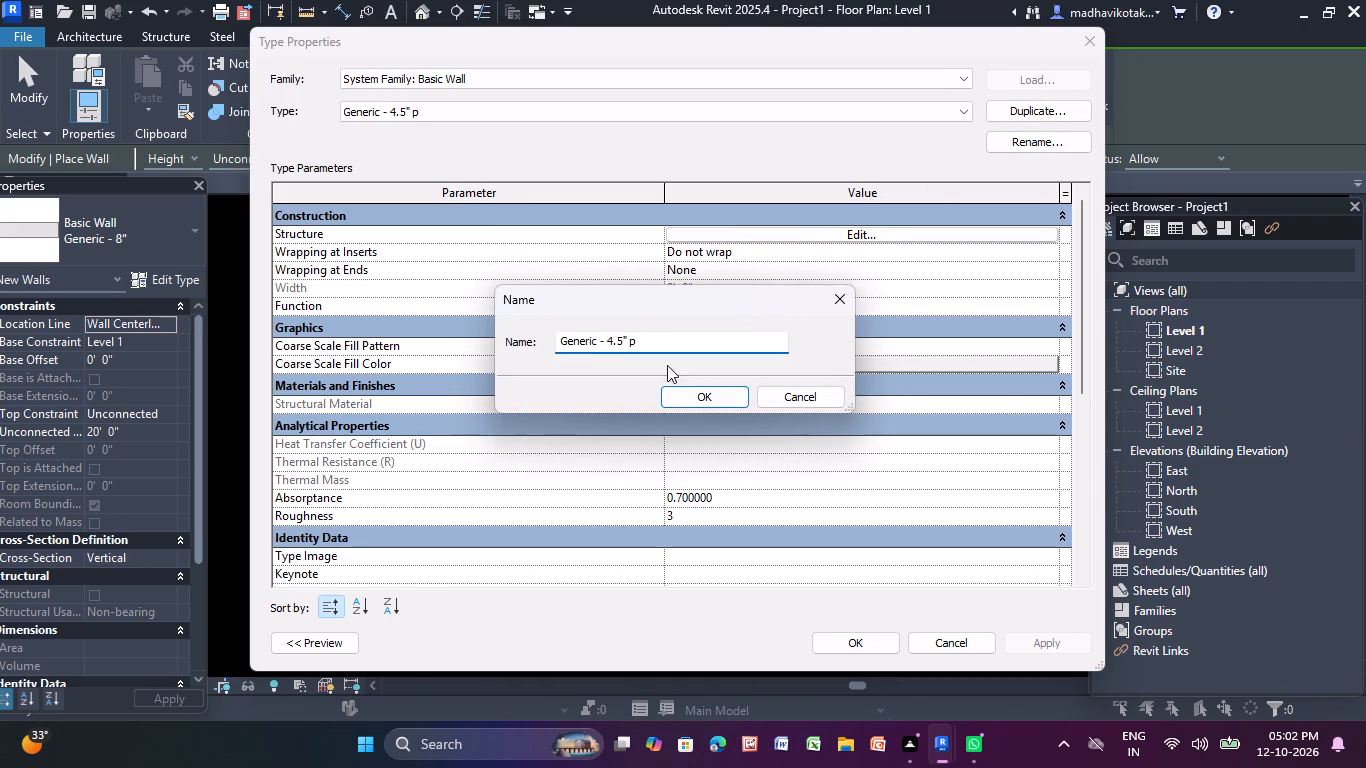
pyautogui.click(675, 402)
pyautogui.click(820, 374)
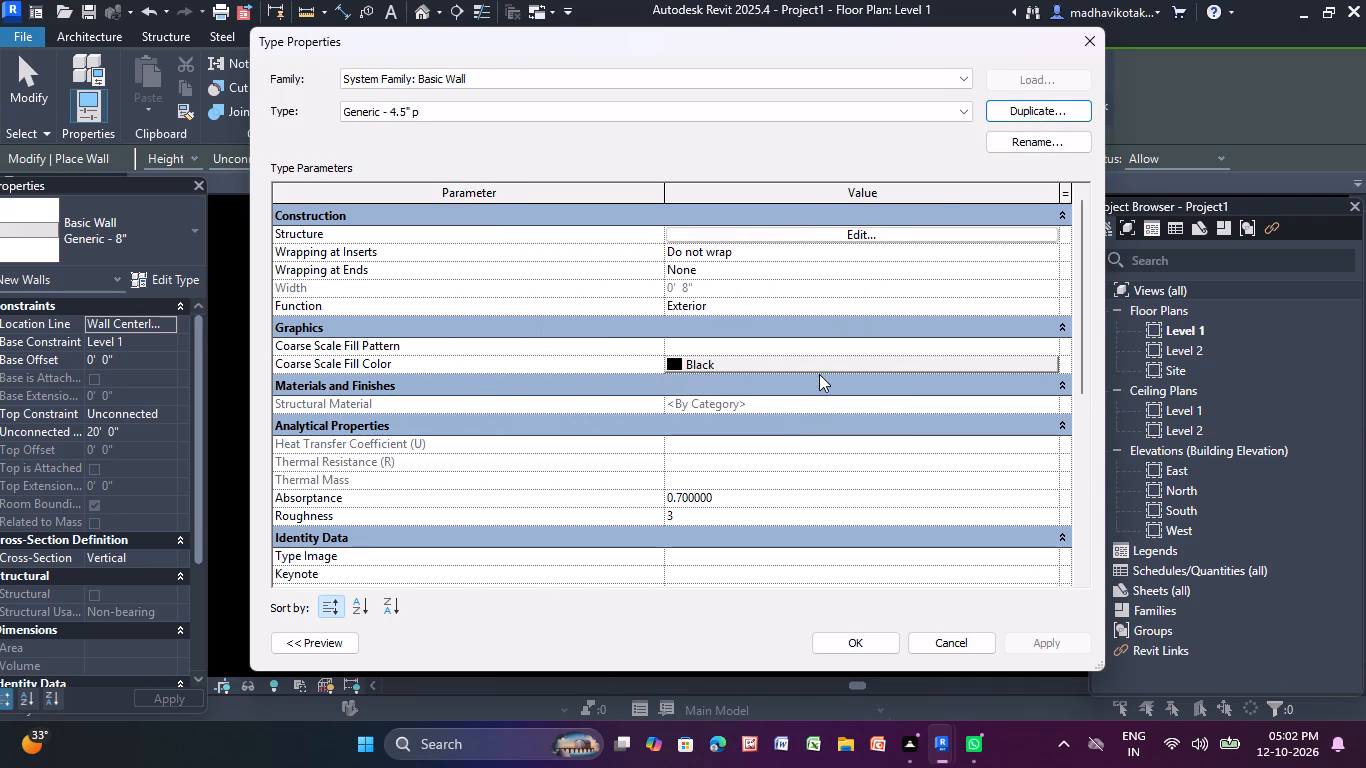
# Accept the new wall types and draw a rectangle of Generic - 9" w walls about 80' by 68' between the elevation markers on Level 1.
pyautogui.click(847, 646)
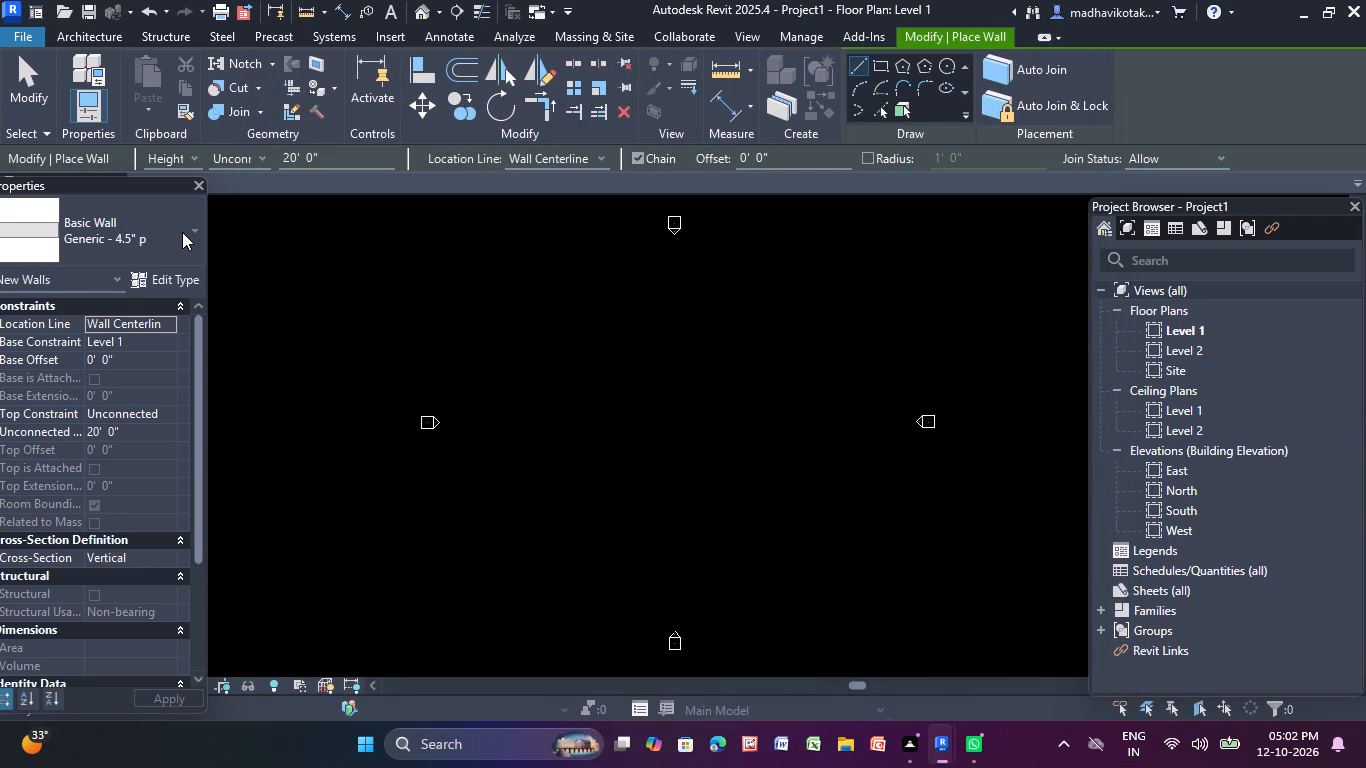
pyautogui.click(194, 229)
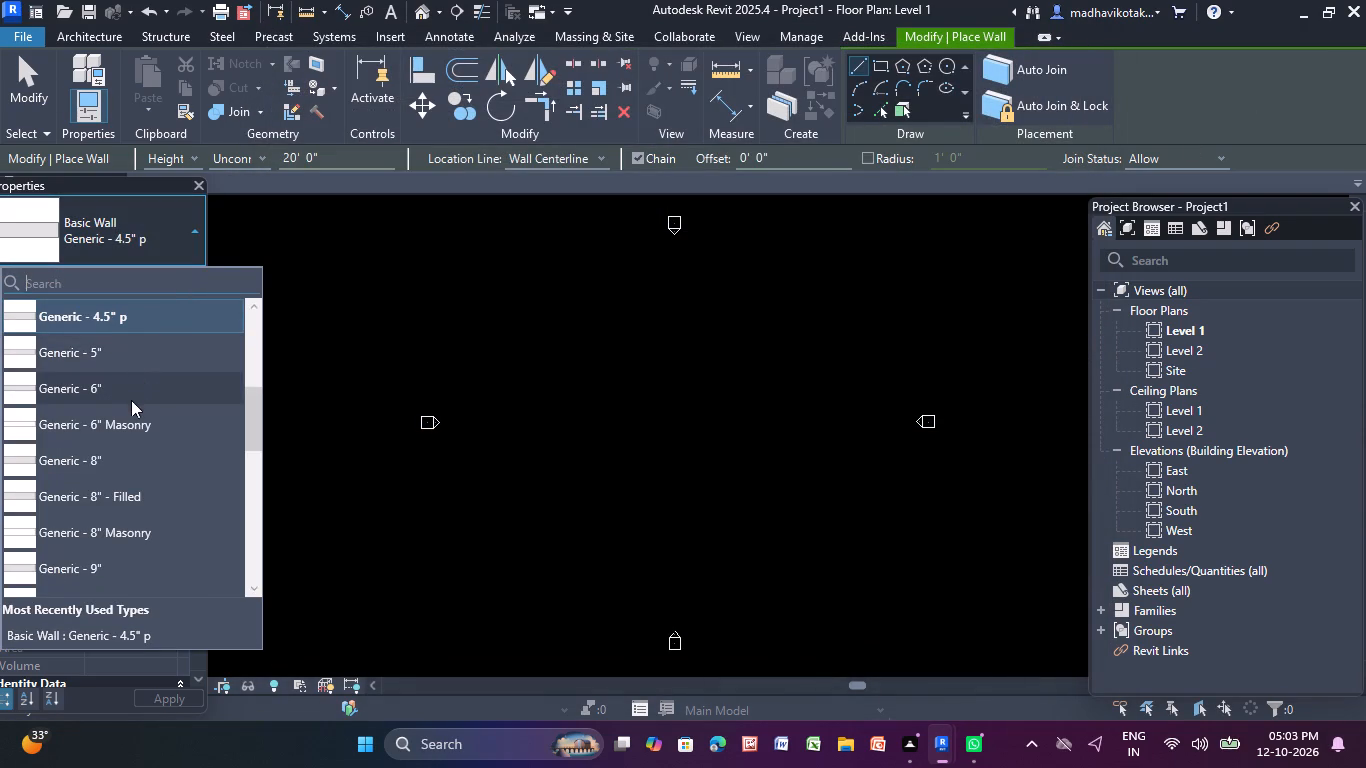
pyautogui.scroll(3, 128, 409)
pyautogui.scroll(-5, 128, 409)
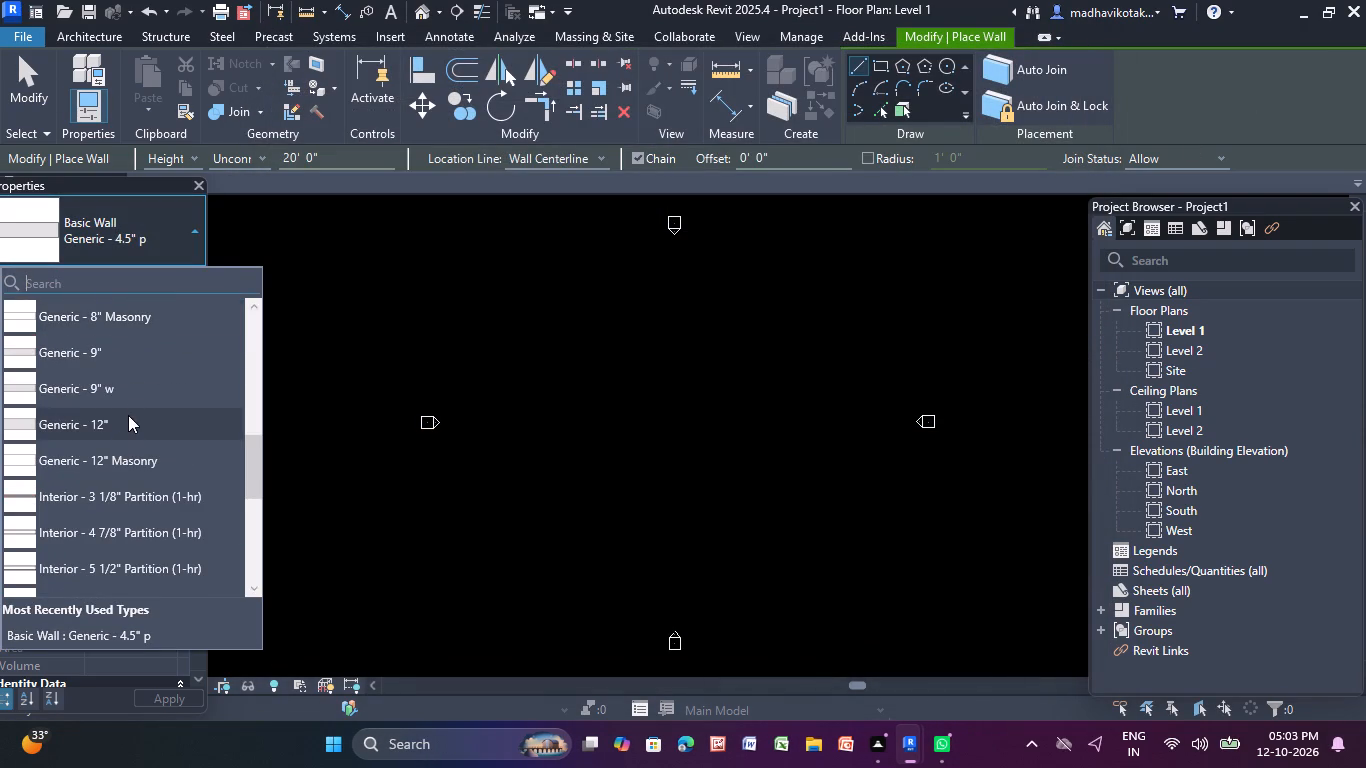
pyautogui.click(129, 403)
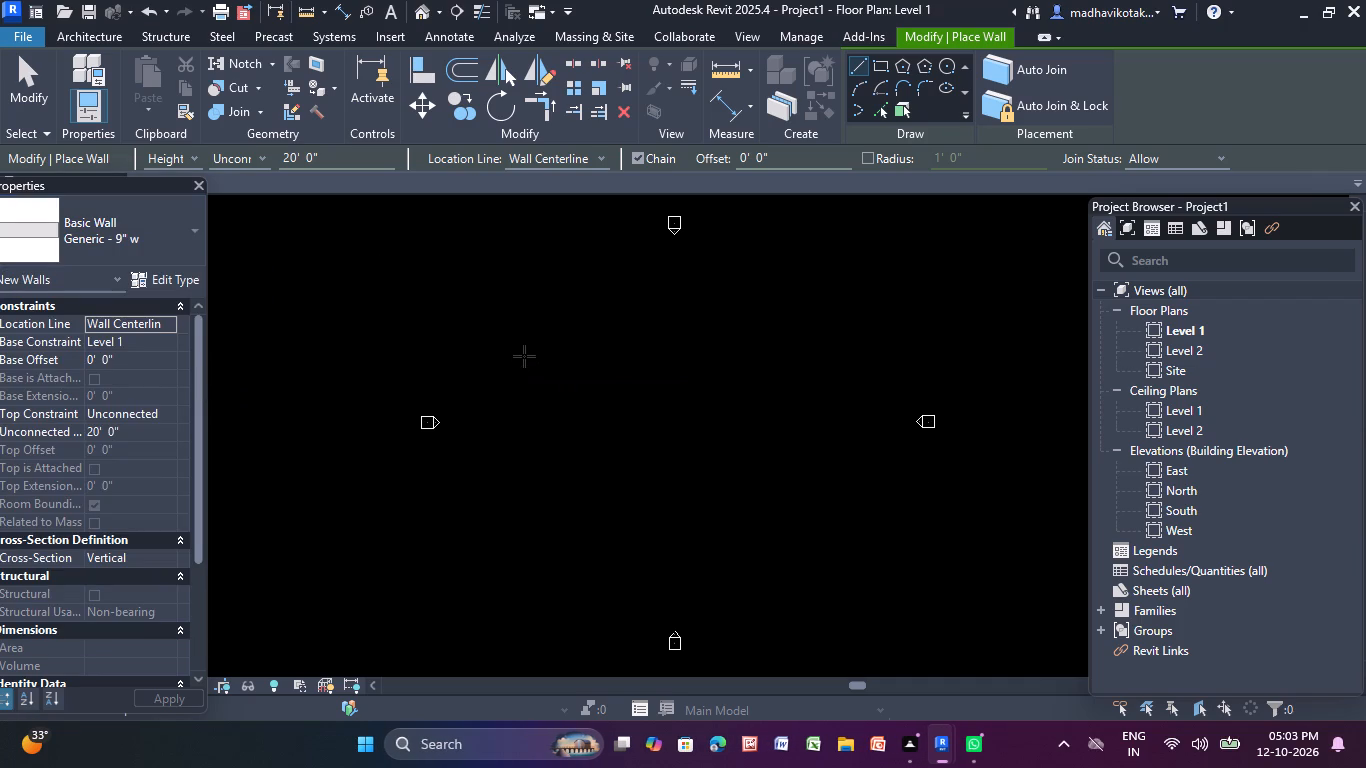
pyautogui.click(875, 65)
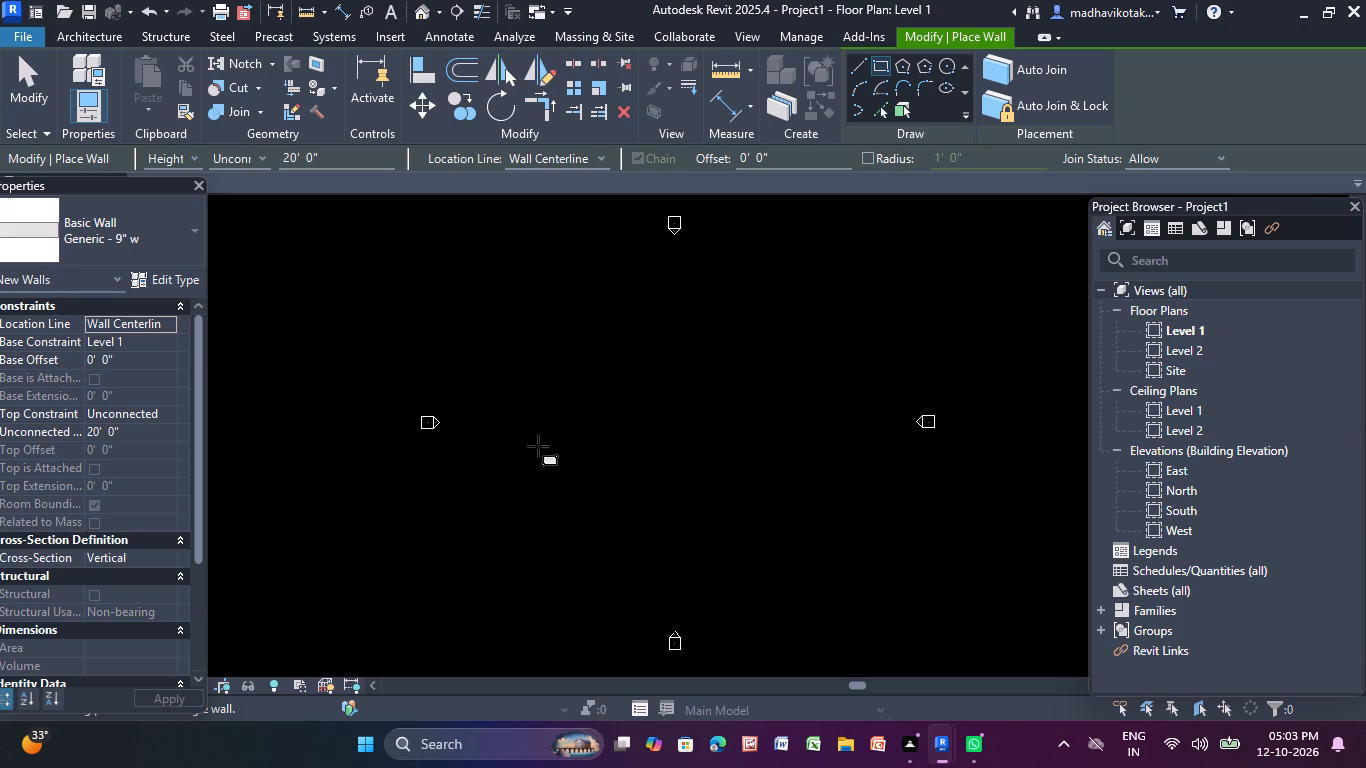
pyautogui.click(566, 355)
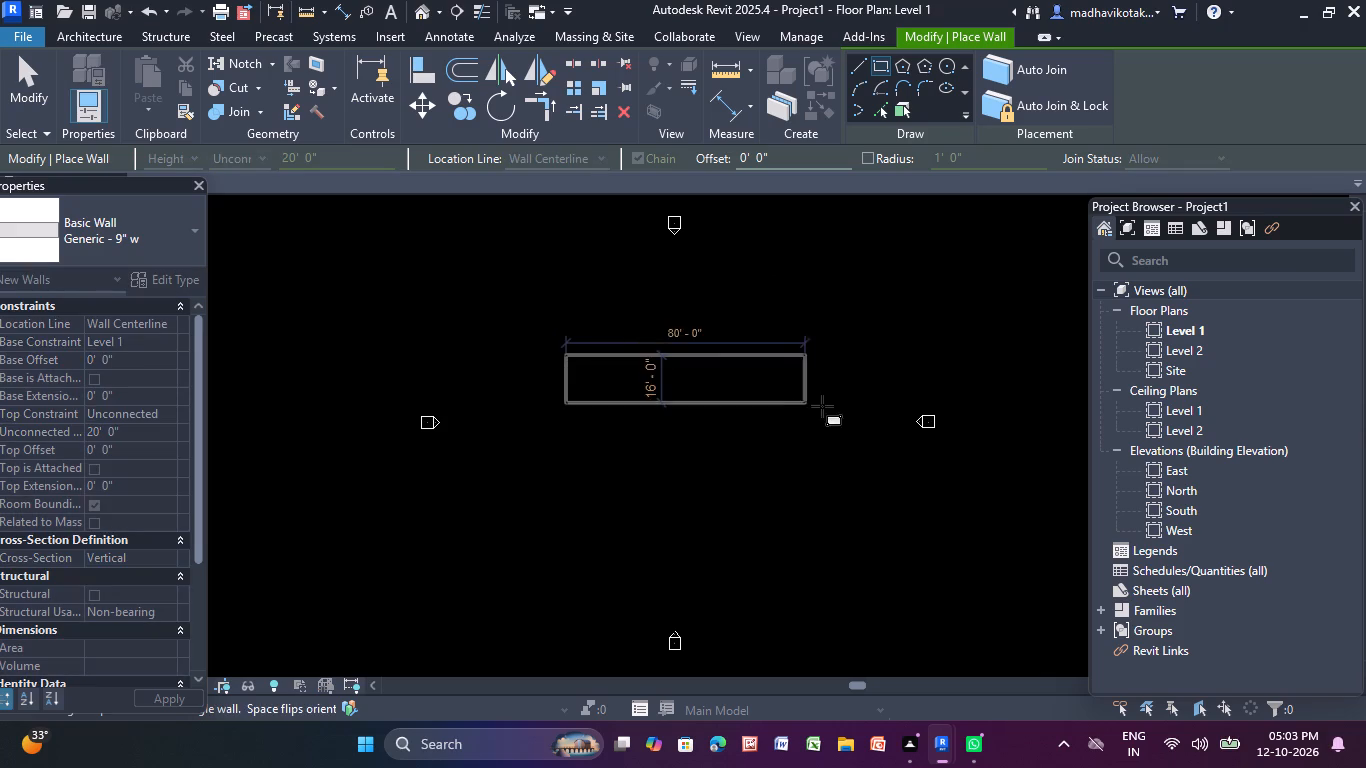
pyautogui.click(806, 561)
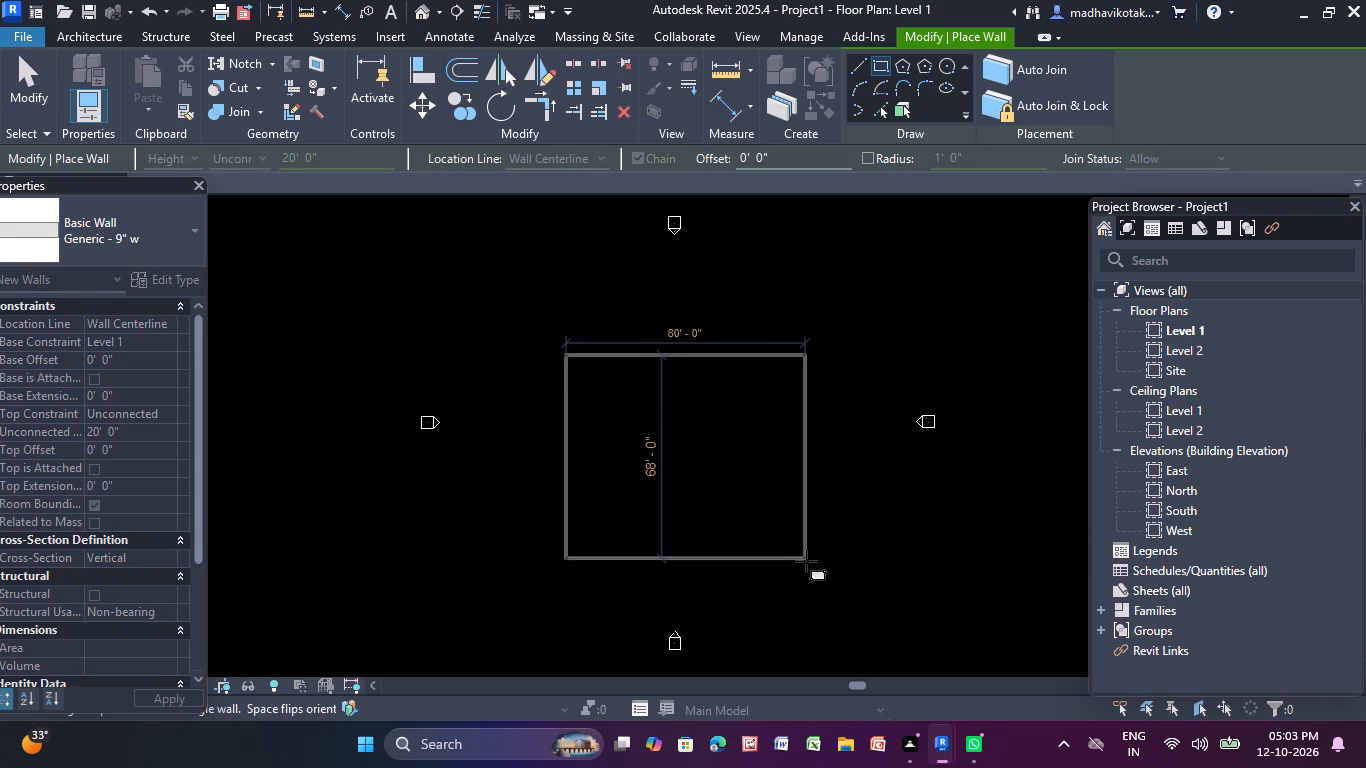
pyautogui.press('Escape')
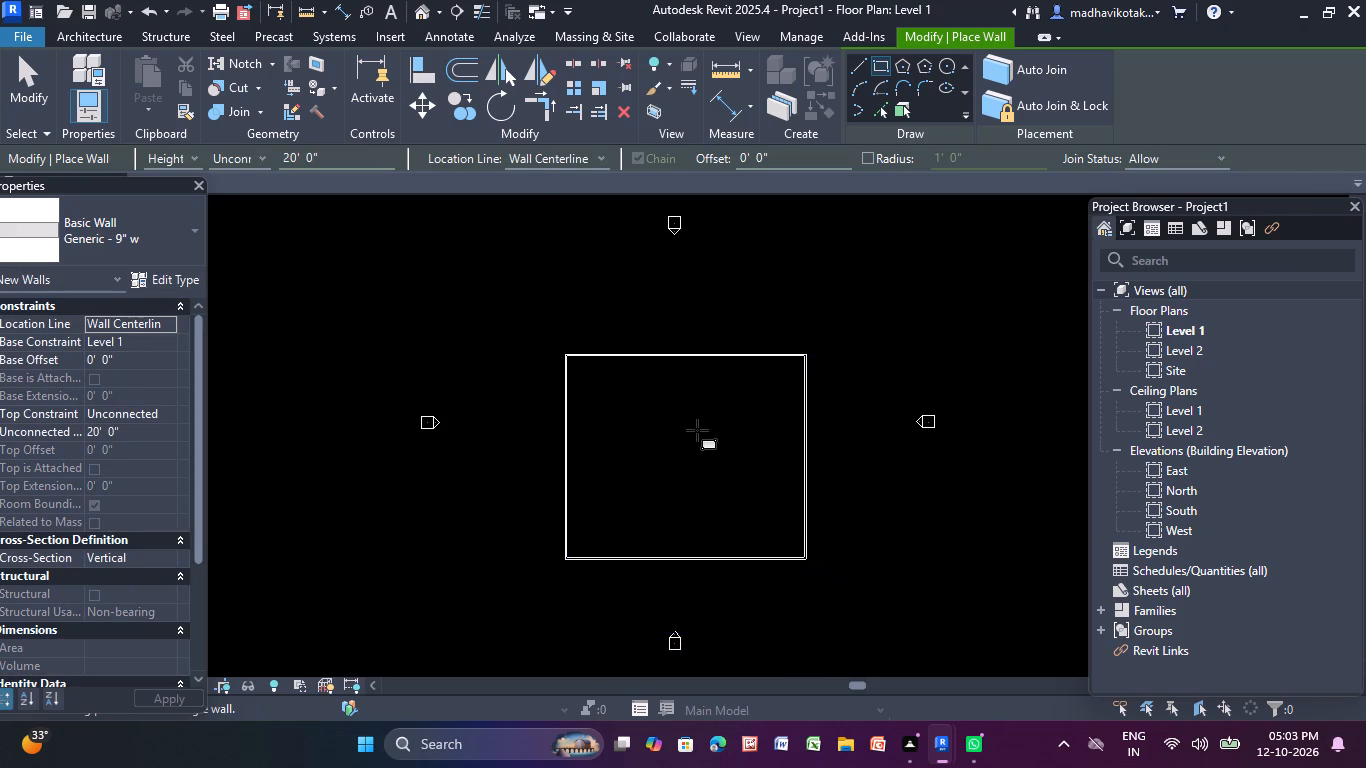
pyautogui.press('Escape')
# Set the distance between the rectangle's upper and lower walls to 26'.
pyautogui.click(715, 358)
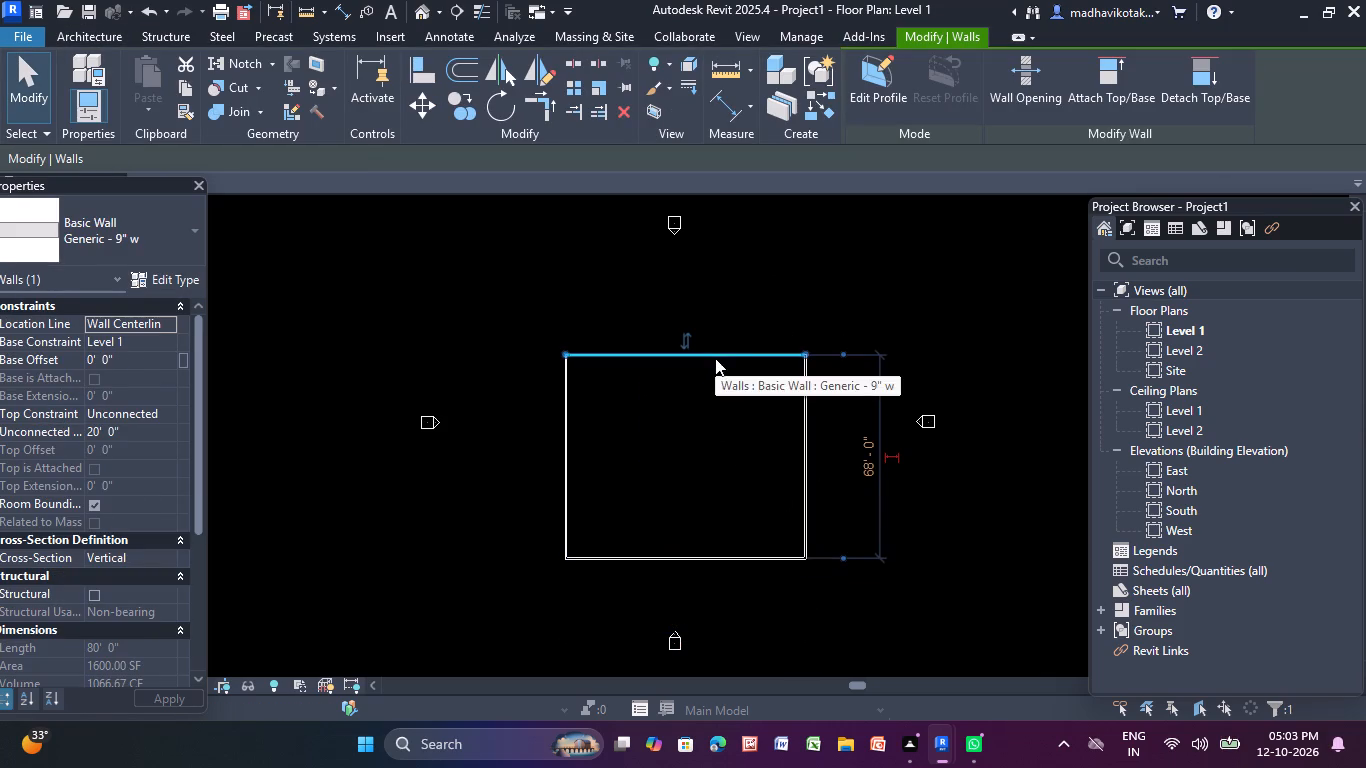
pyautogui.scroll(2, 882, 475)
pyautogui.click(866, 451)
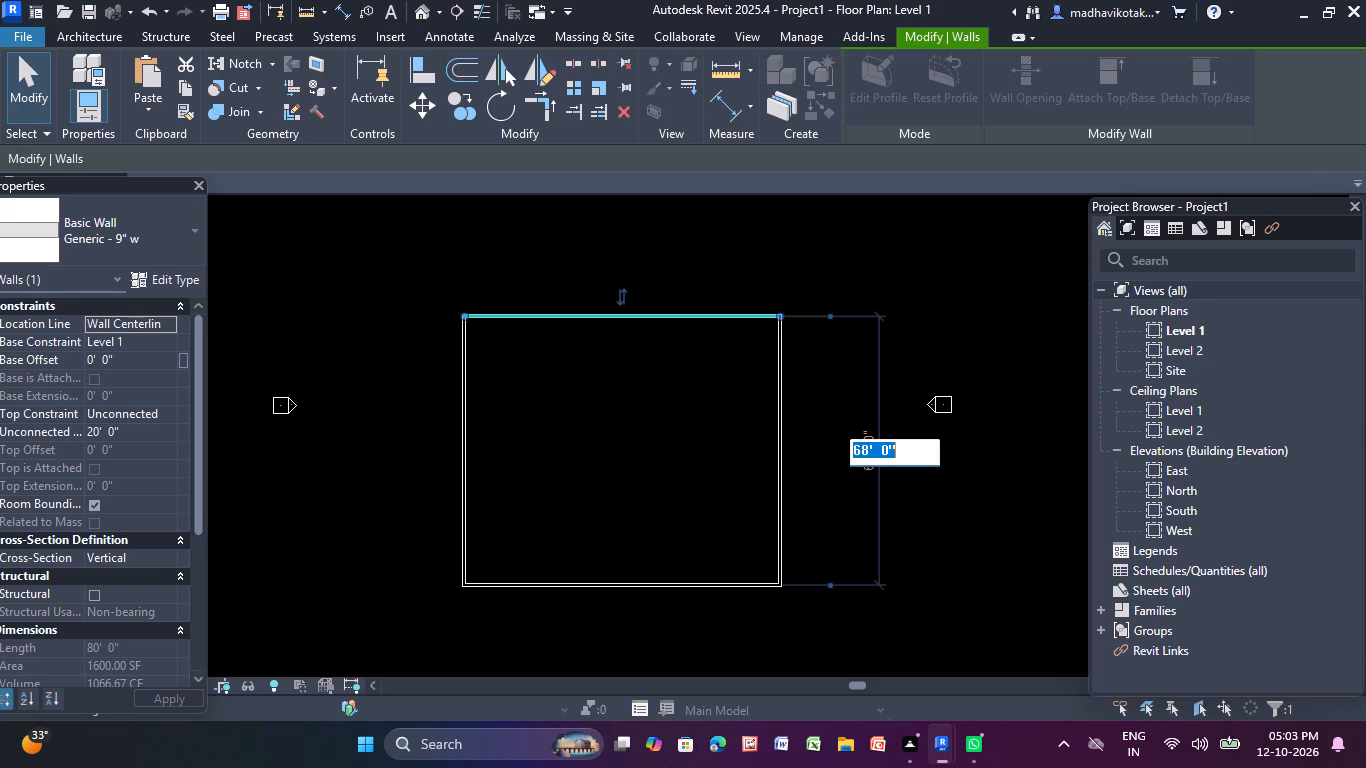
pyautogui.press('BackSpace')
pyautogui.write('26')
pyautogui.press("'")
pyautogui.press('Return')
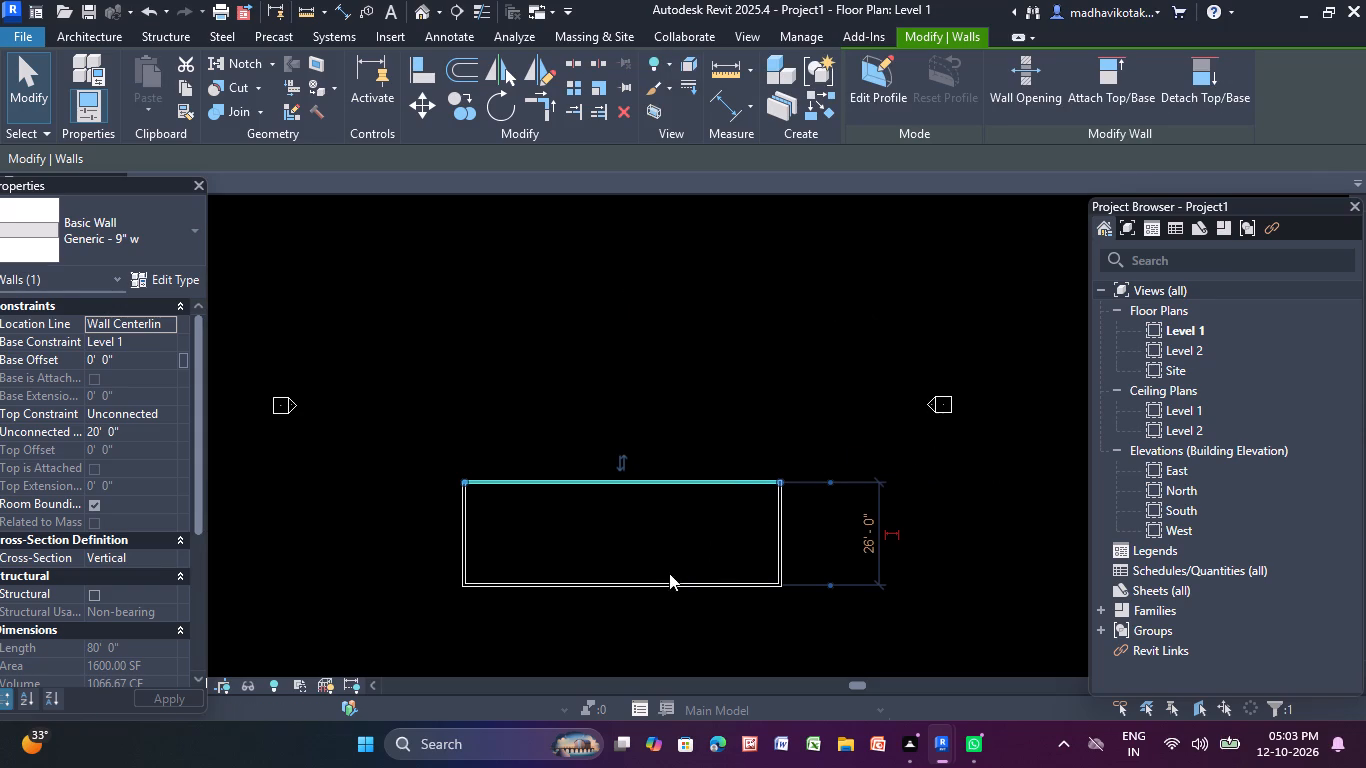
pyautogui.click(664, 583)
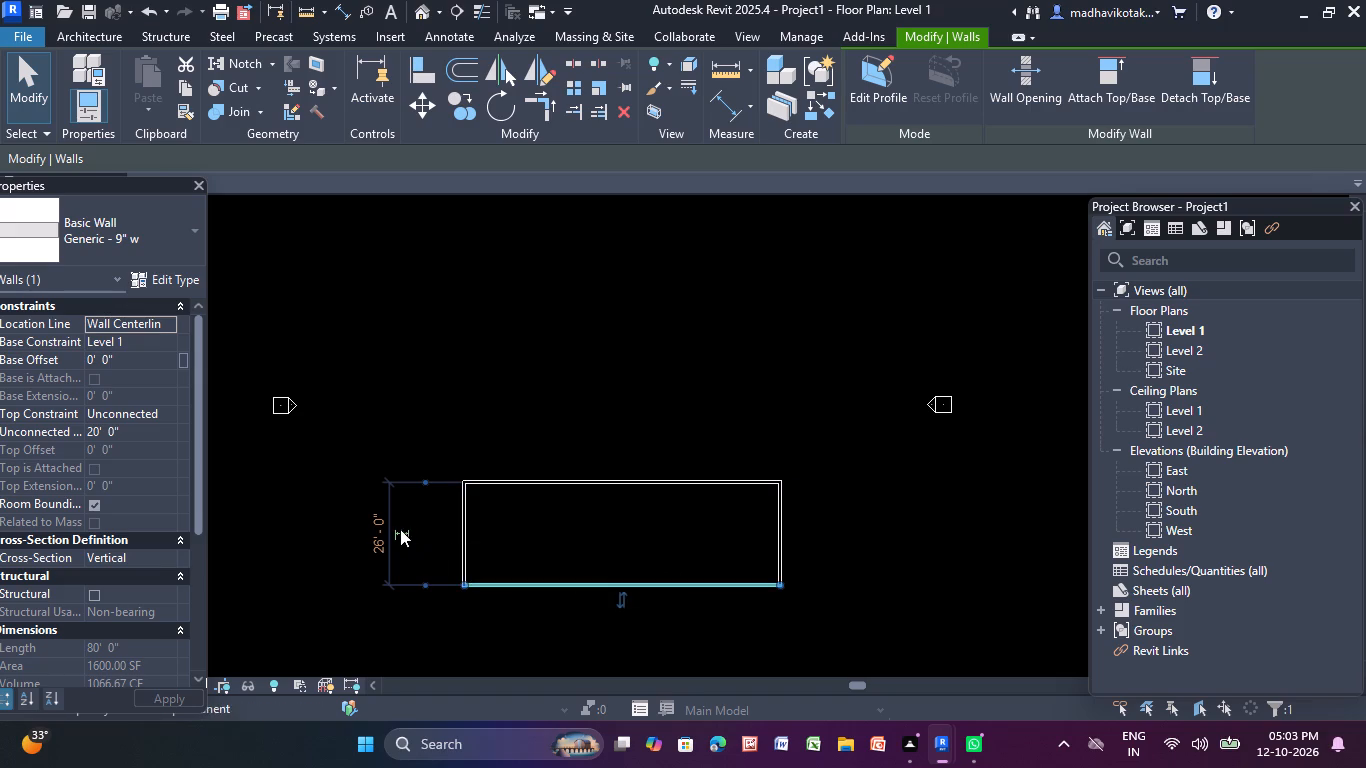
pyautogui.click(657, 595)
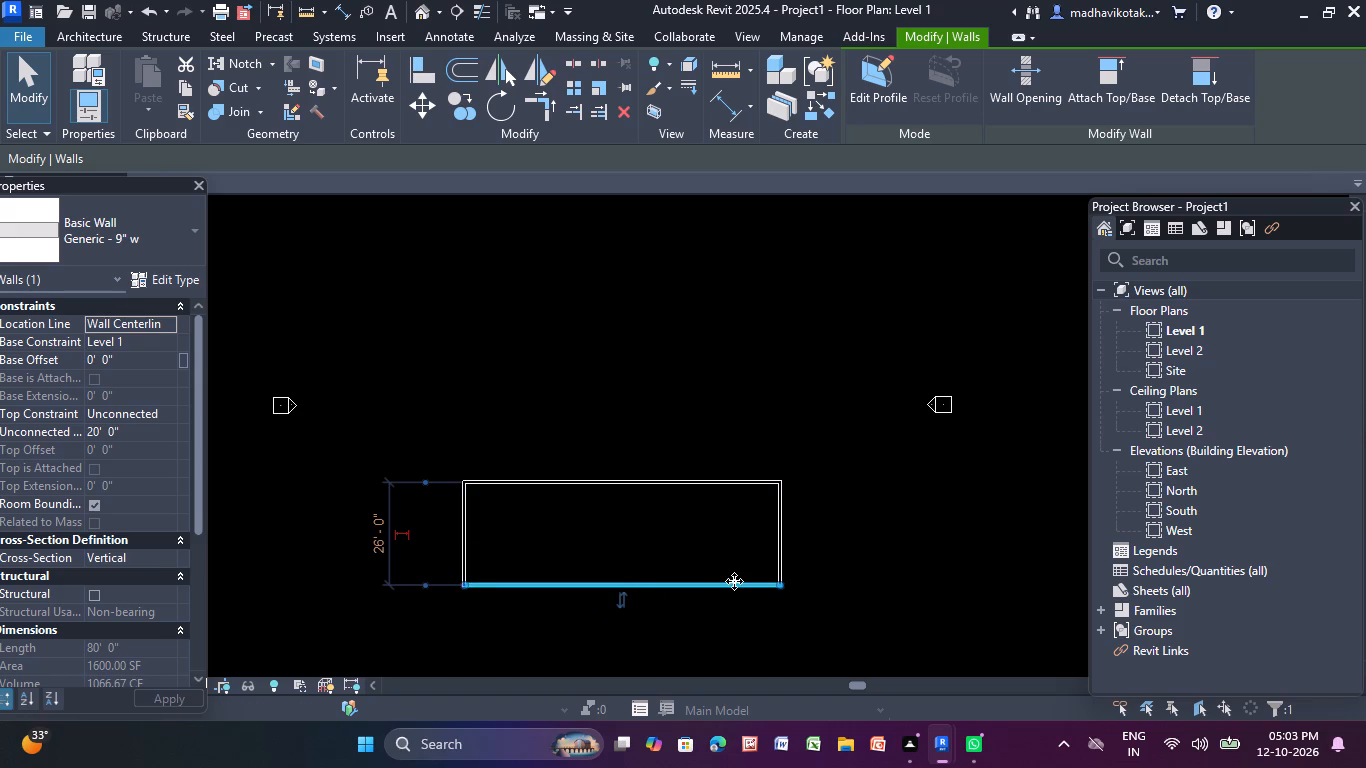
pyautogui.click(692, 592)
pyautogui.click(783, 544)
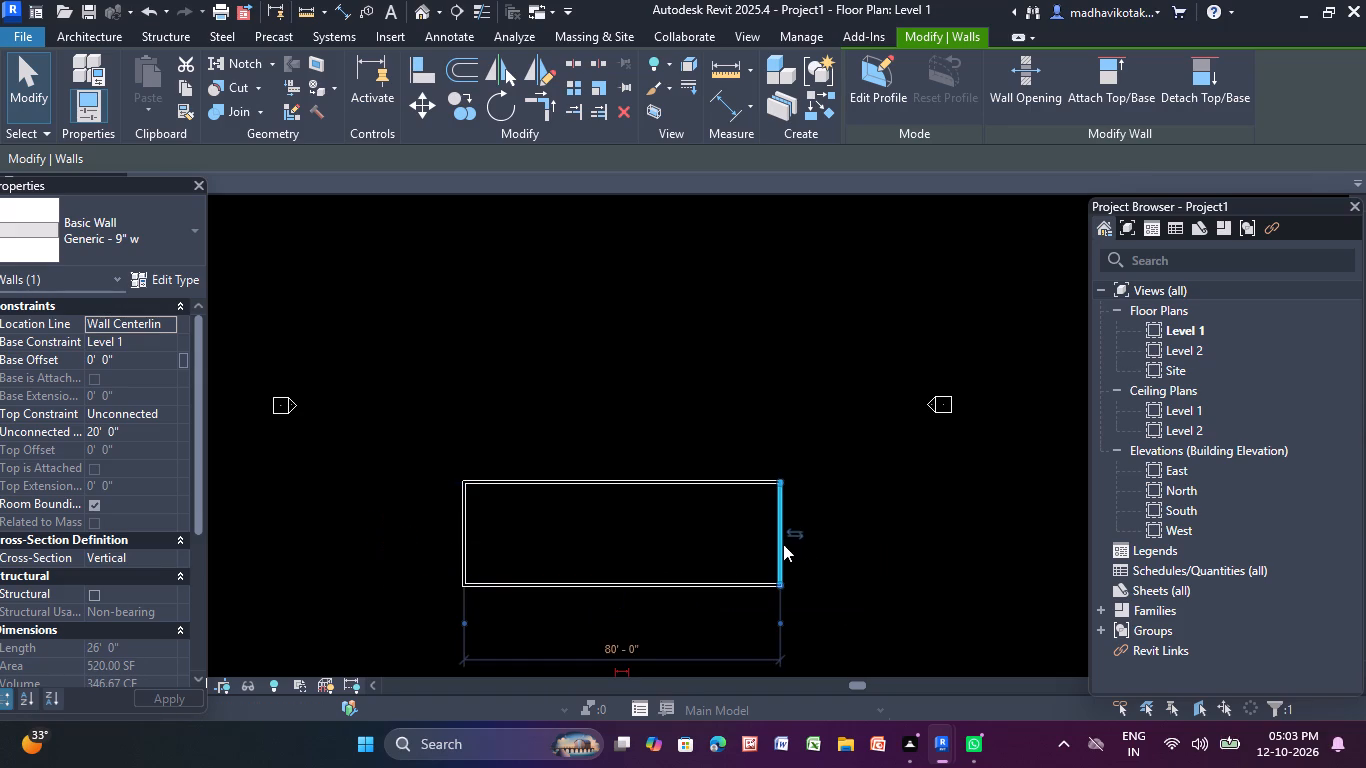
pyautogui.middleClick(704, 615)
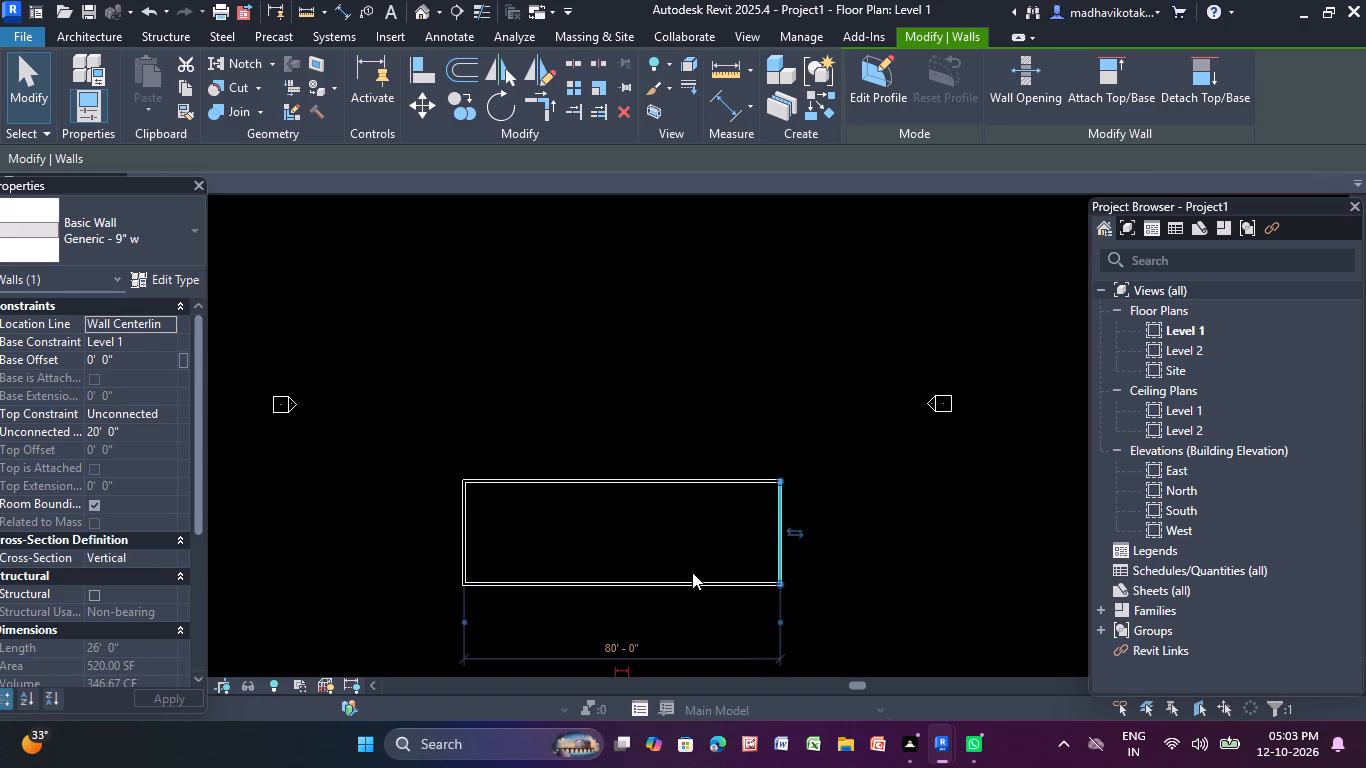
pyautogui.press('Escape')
# Delete all four walls of the rectangle on Level 1.
pyautogui.moveTo(397, 462); pyautogui.dragTo(905, 651)
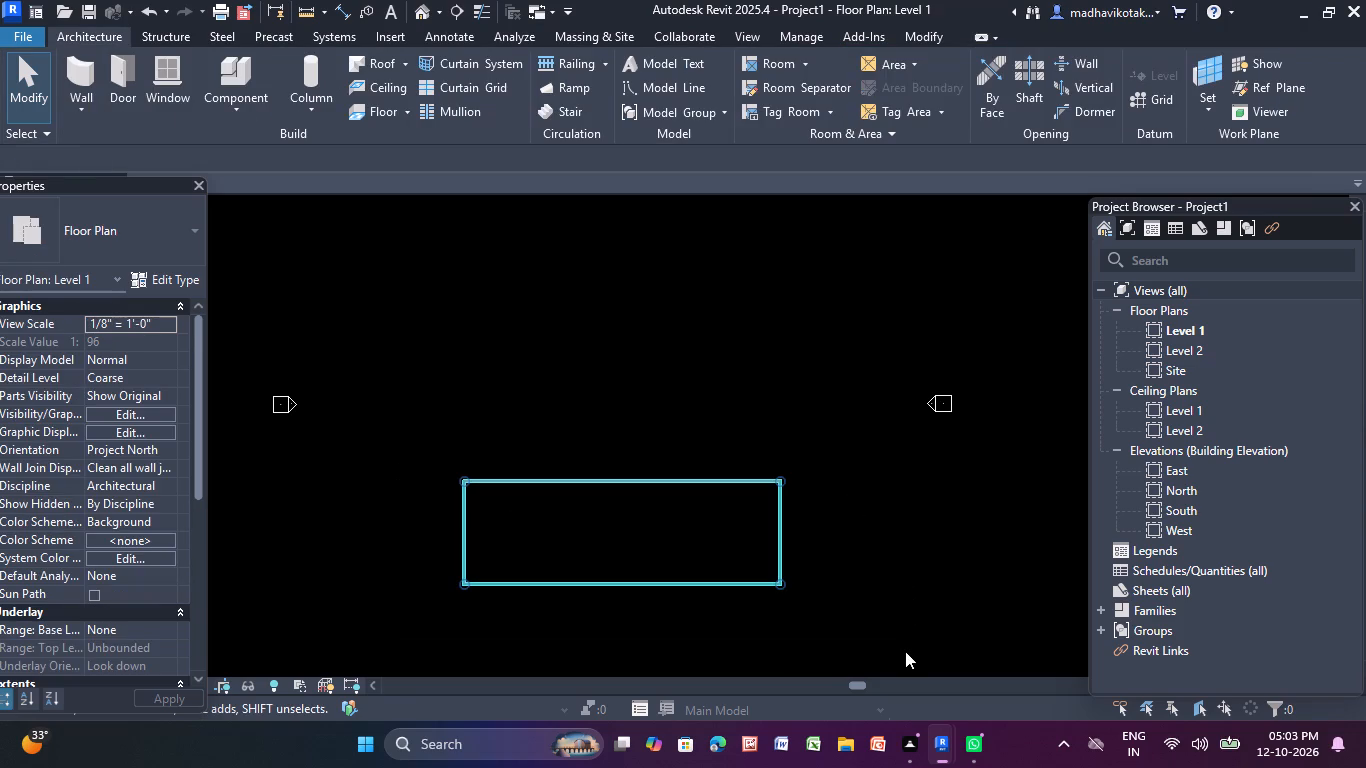
pyautogui.press('Delete')
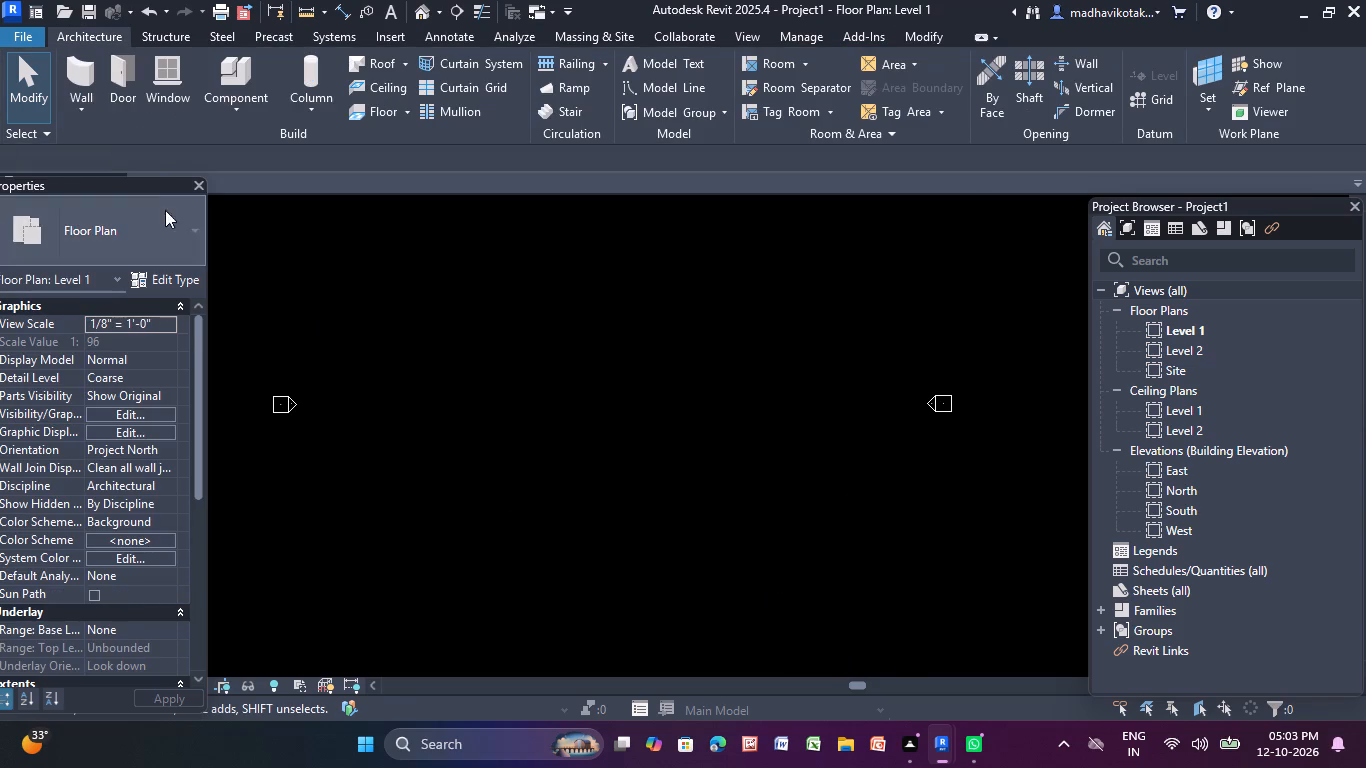
# Draw a closed rectangle of chained Generic - 9" w walls, 26' wide by 50' deep, between the elevation markers.
pyautogui.click(67, 78)
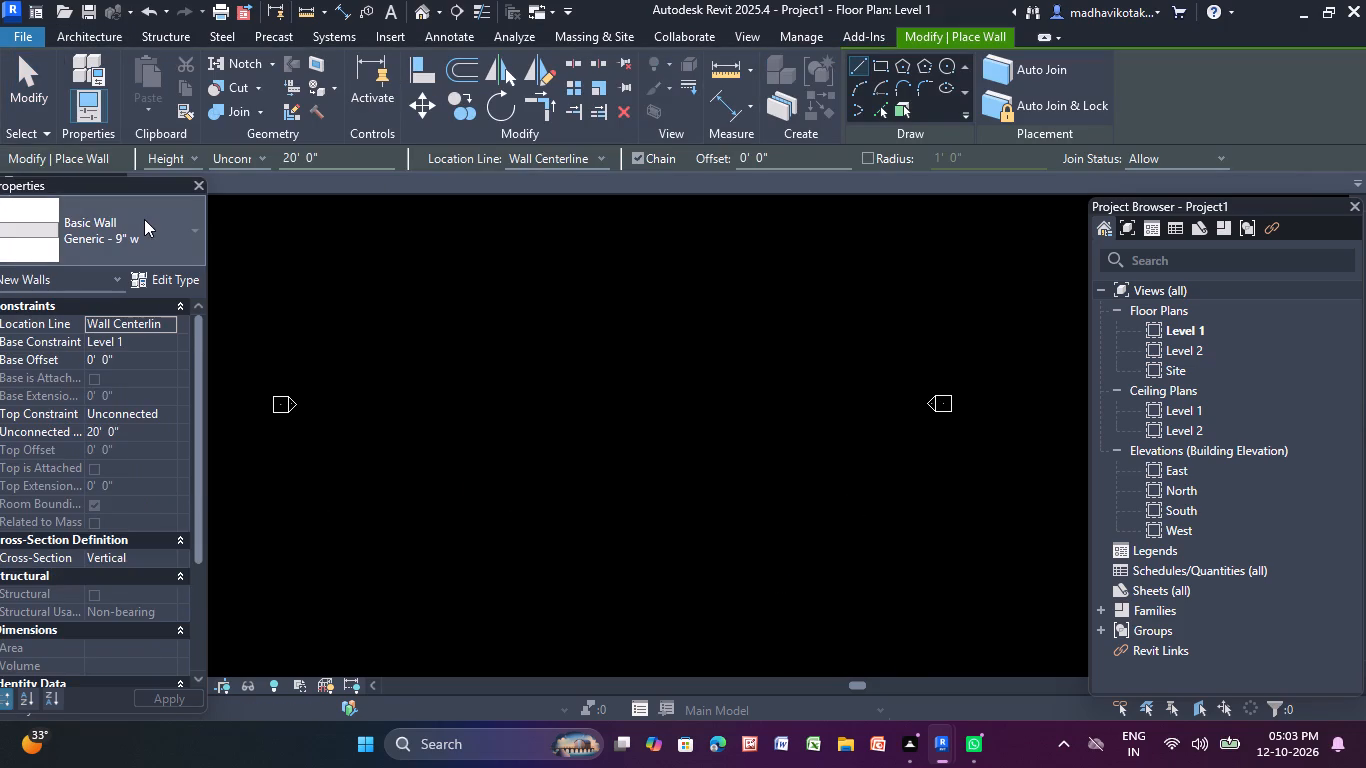
pyautogui.doubleClick(144, 219)
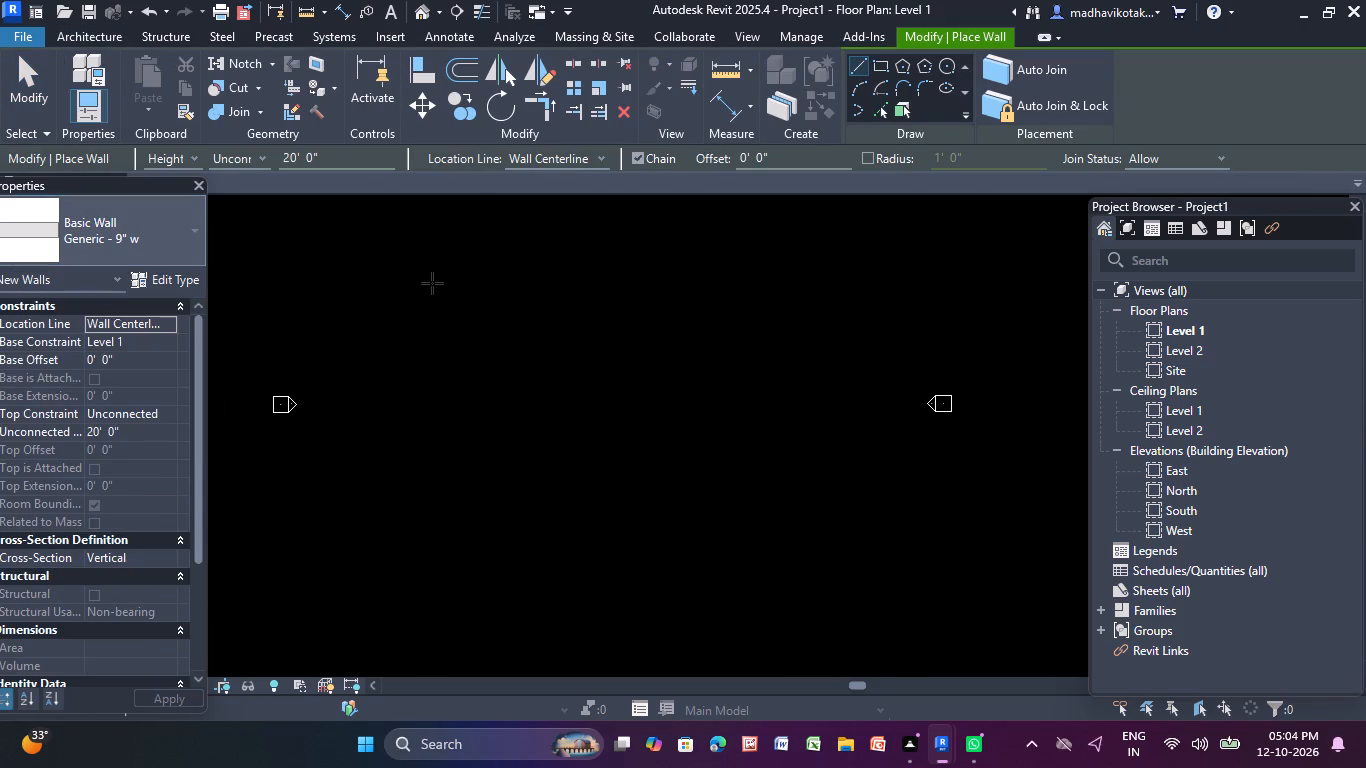
pyautogui.click(432, 283)
pyautogui.press('2')
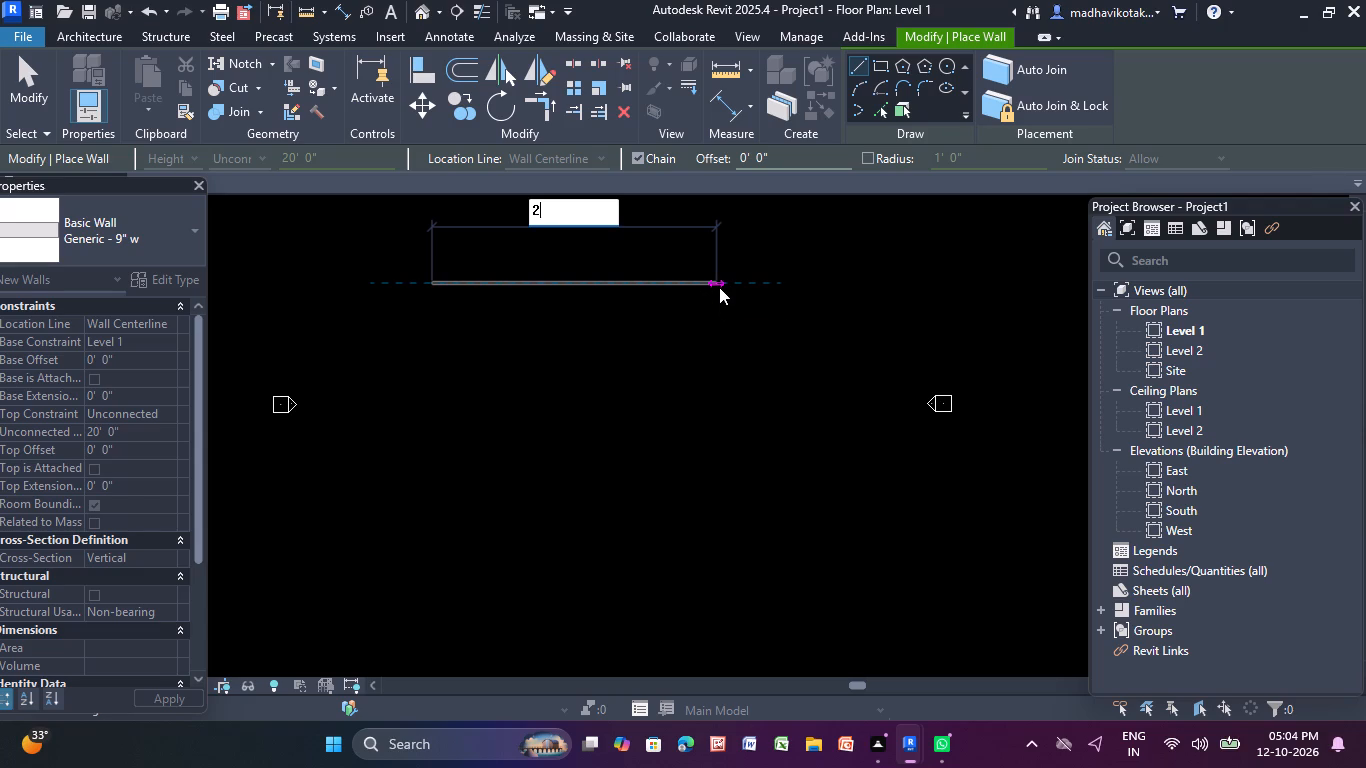
pyautogui.write("6'")
pyautogui.press('Return')
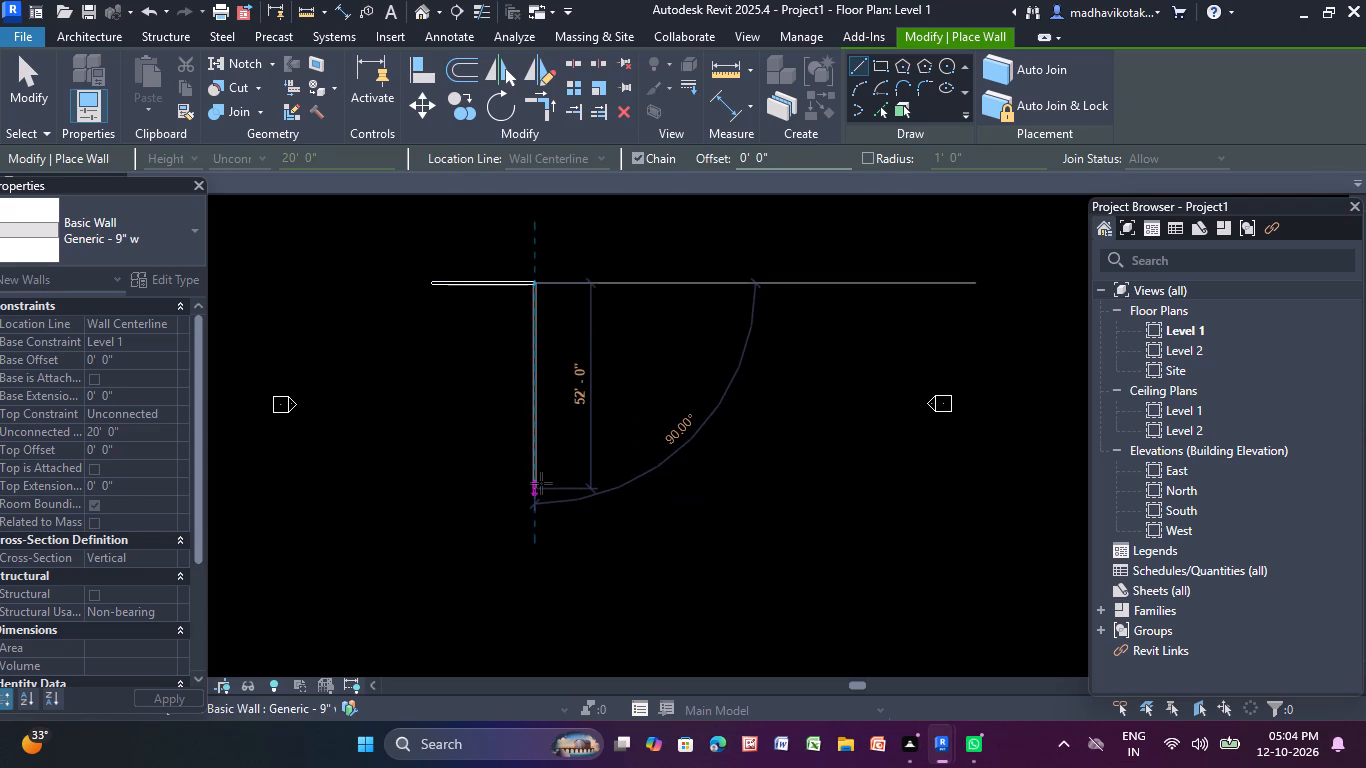
pyautogui.write("50'")
pyautogui.press('Return')
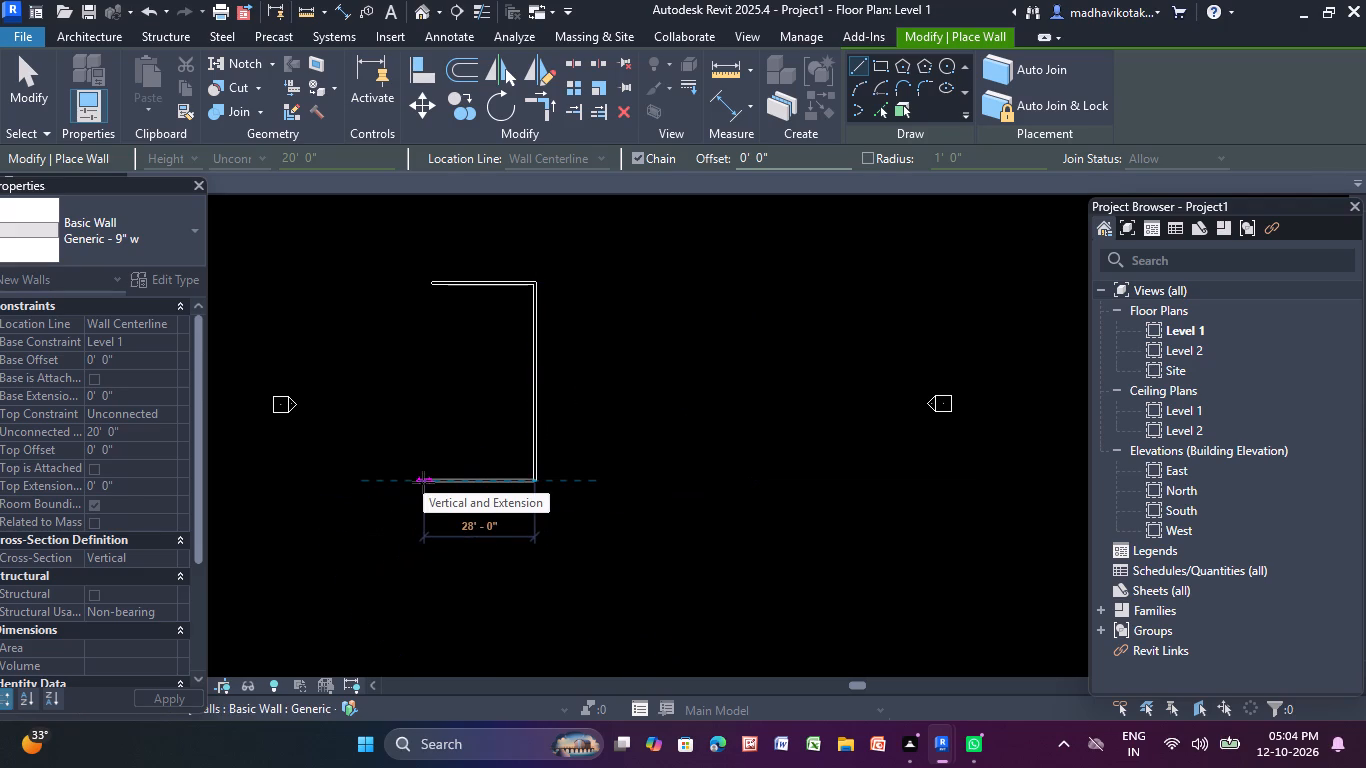
pyautogui.write("26'")
pyautogui.press('Return')
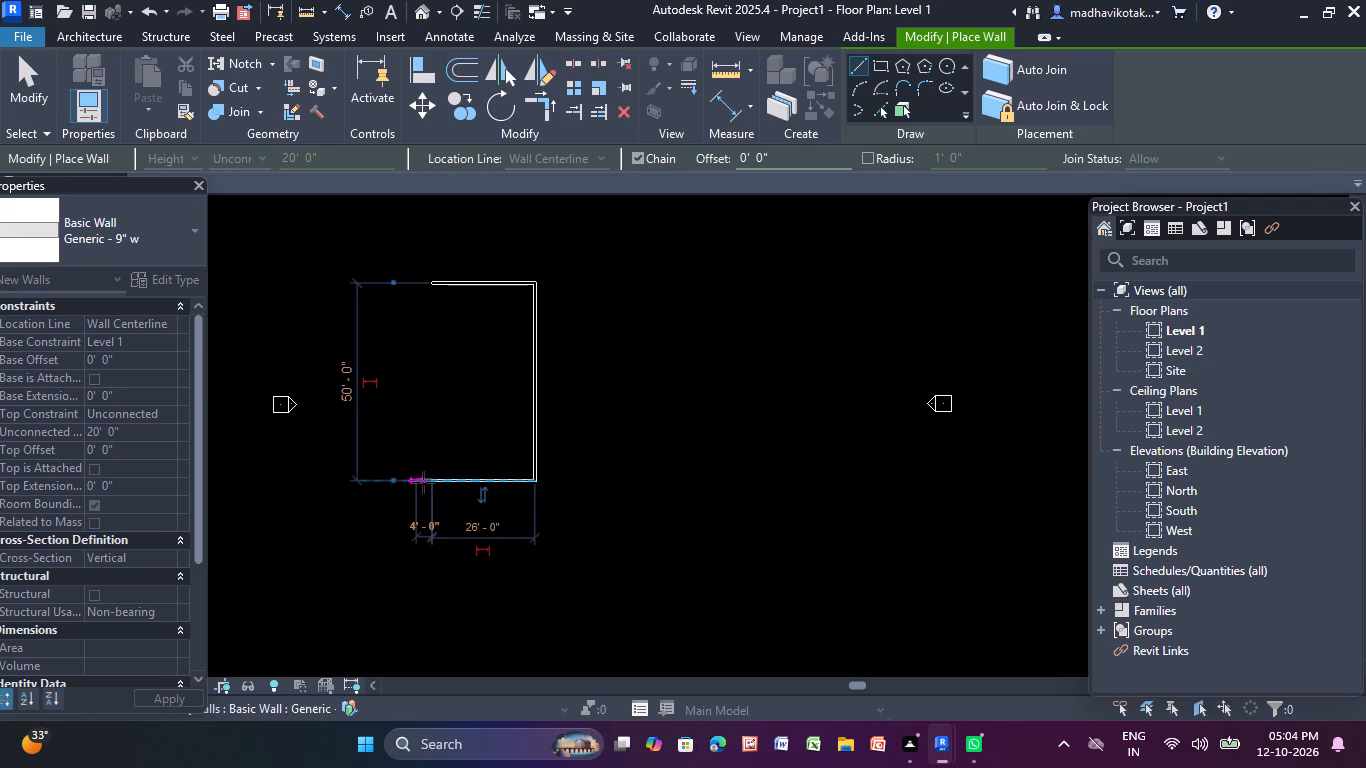
pyautogui.click(432, 288)
pyautogui.press('Escape')
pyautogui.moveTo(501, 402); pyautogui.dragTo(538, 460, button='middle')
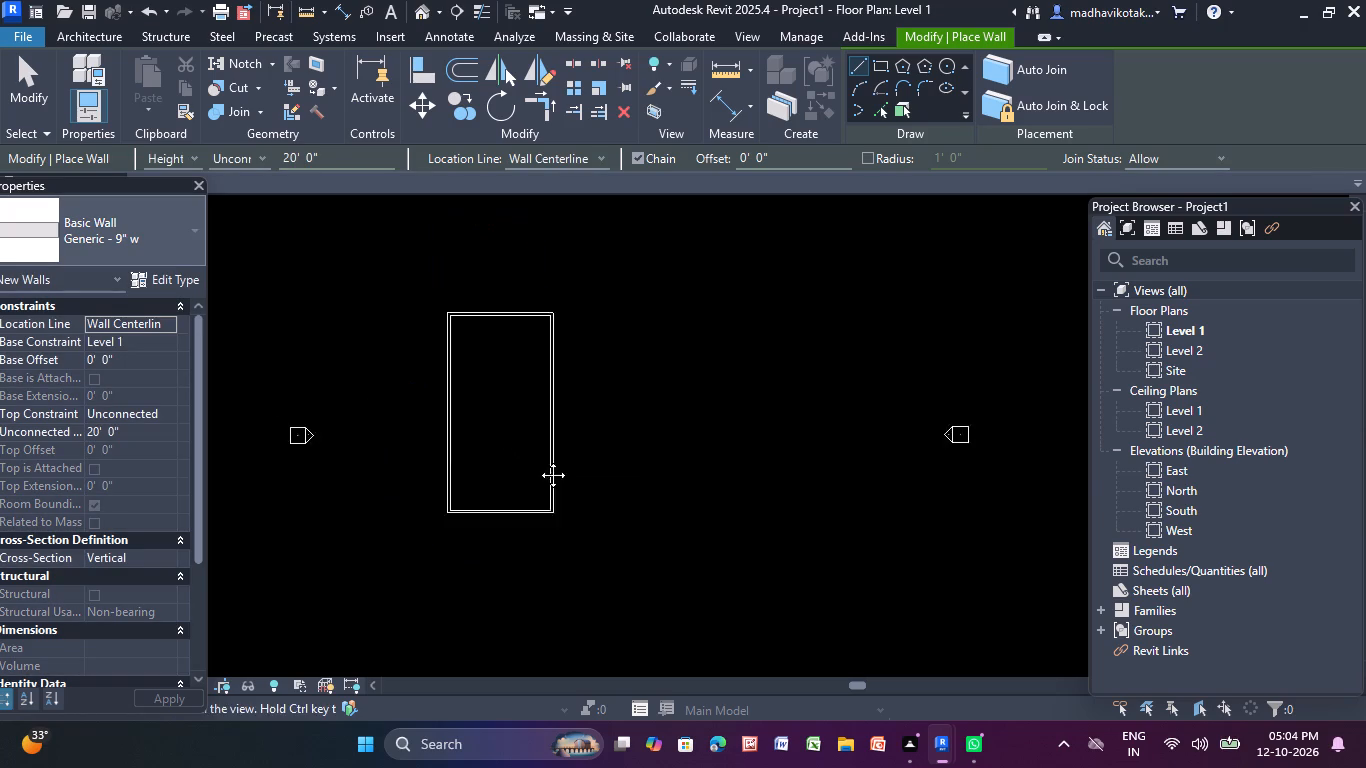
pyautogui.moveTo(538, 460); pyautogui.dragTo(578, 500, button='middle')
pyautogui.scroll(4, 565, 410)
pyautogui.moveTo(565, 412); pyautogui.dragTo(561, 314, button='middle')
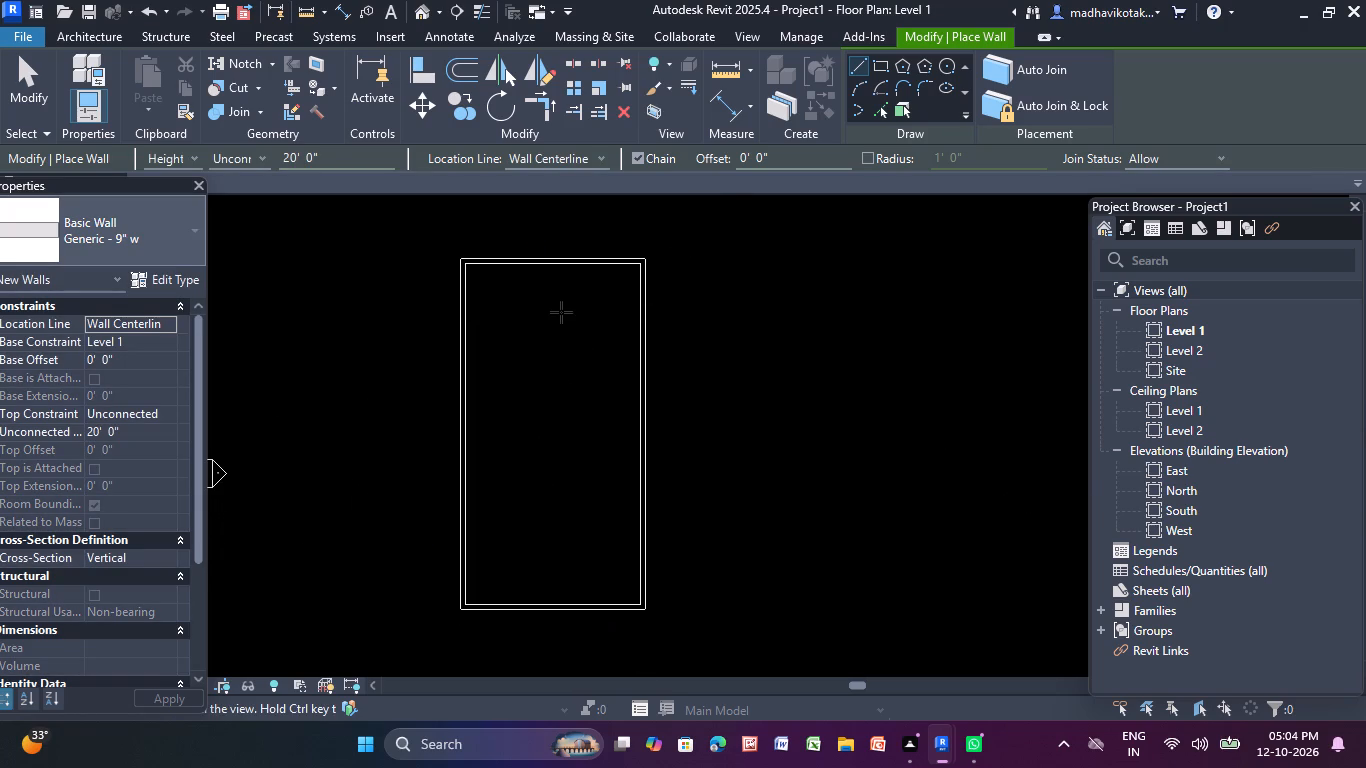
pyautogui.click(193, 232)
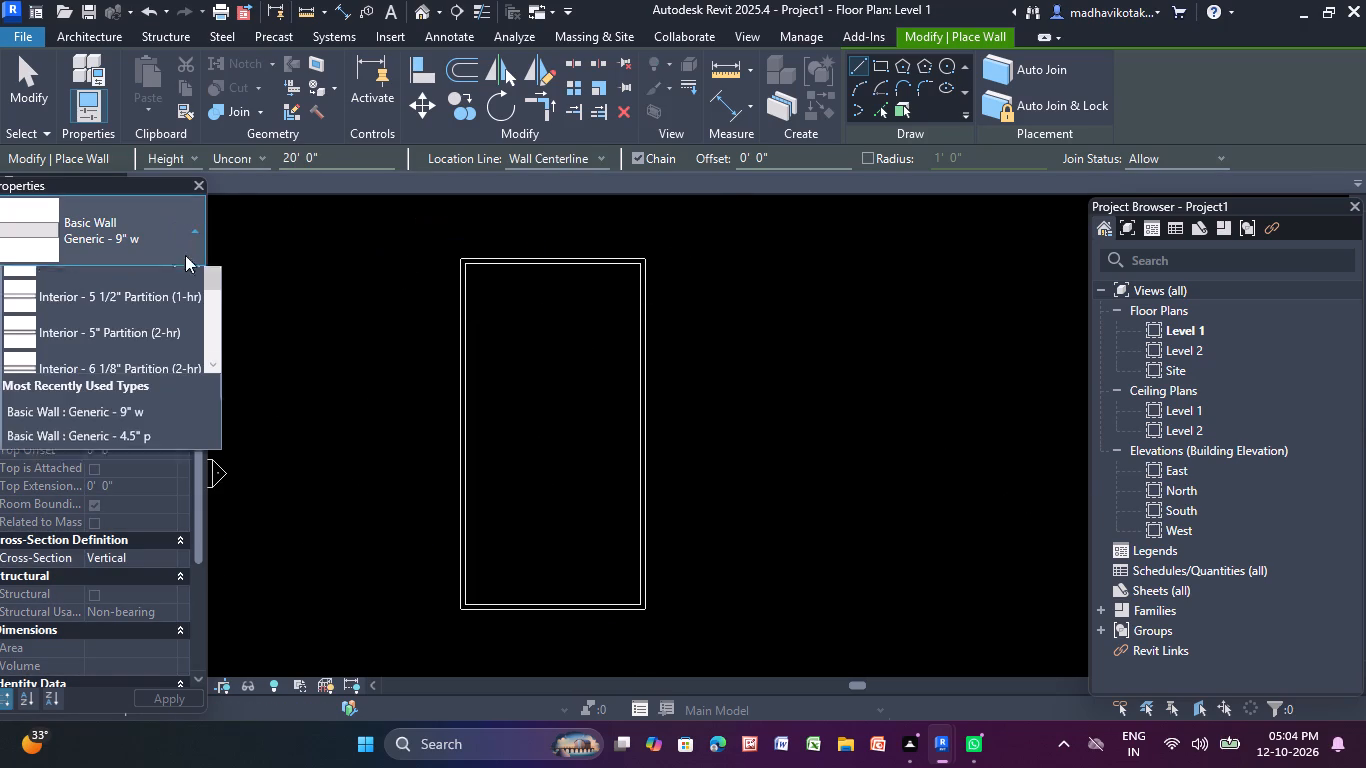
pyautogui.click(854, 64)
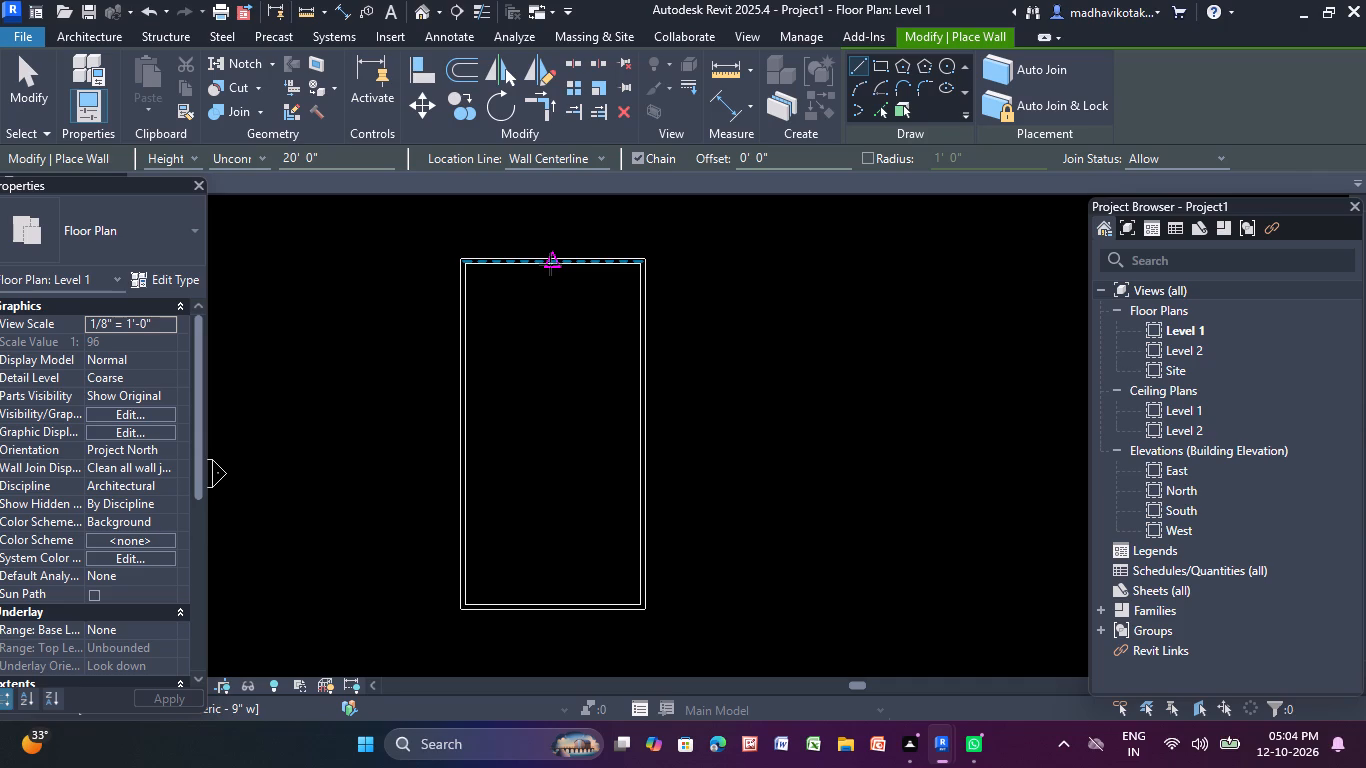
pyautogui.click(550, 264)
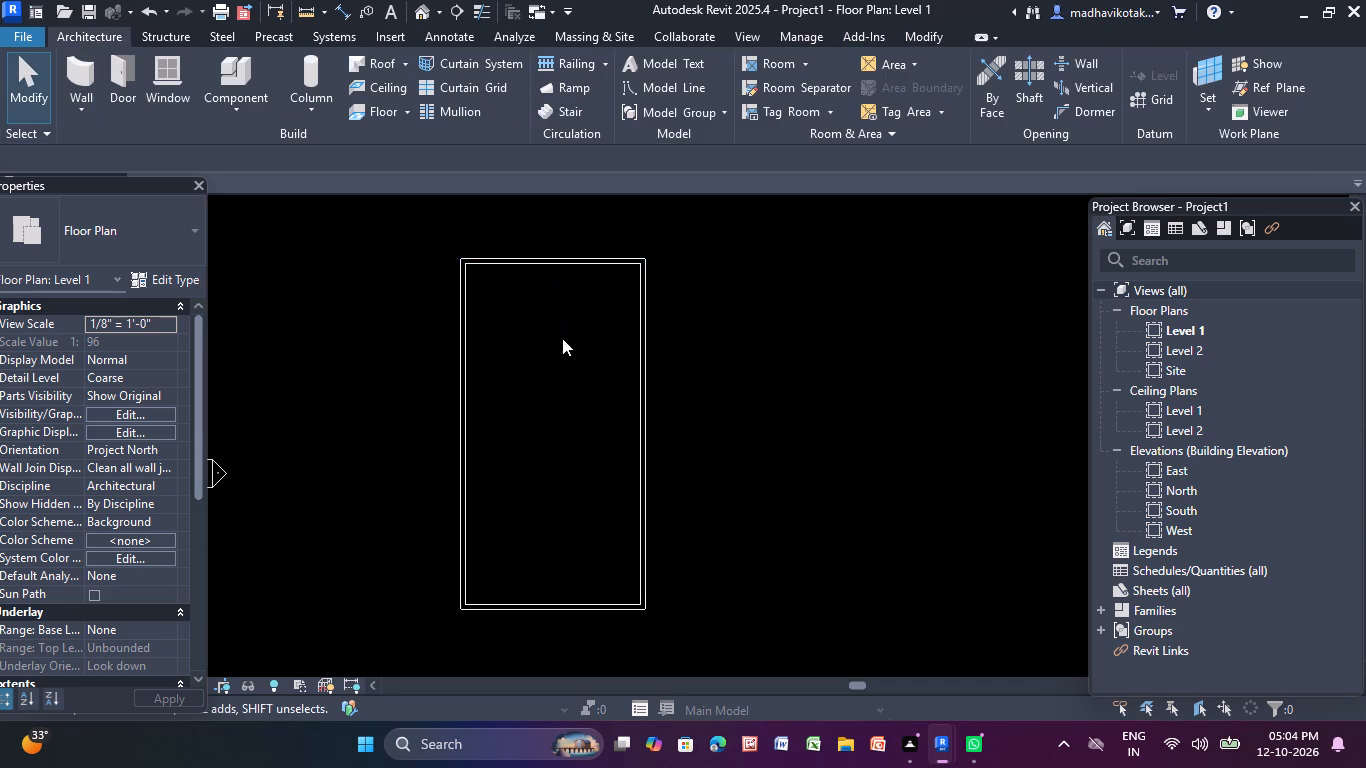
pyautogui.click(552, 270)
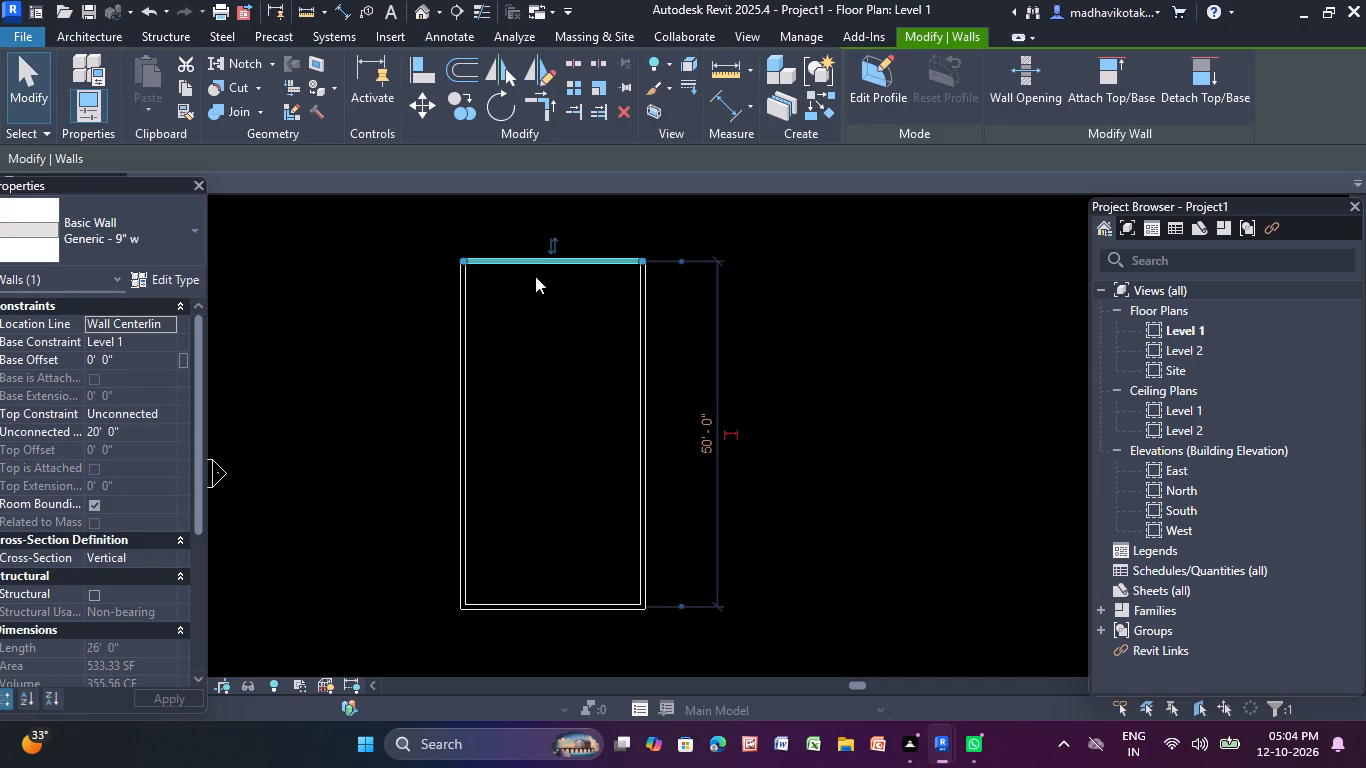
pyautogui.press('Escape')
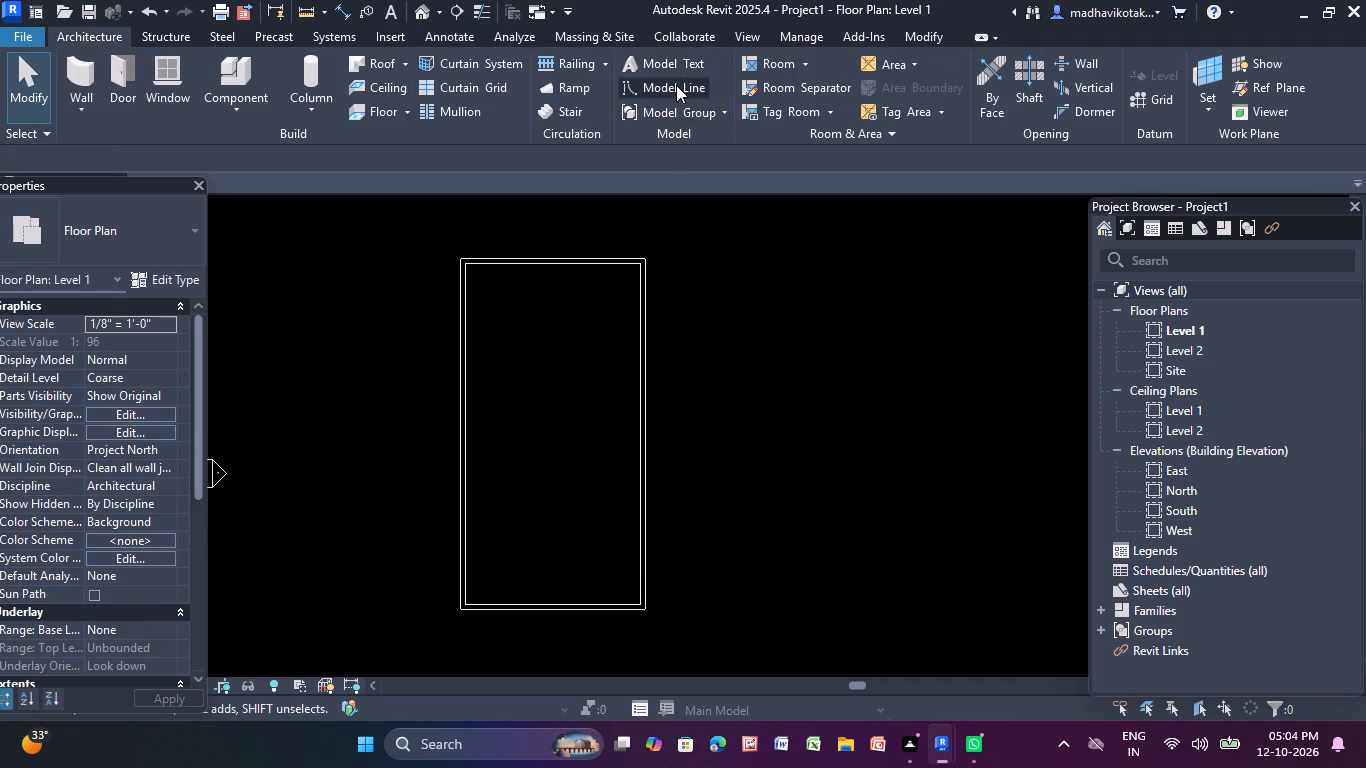
# Begin a straight model line on Level 1 along the inner face of the rectangle's upper wall.
pyautogui.click(676, 85)
pyautogui.click(858, 72)
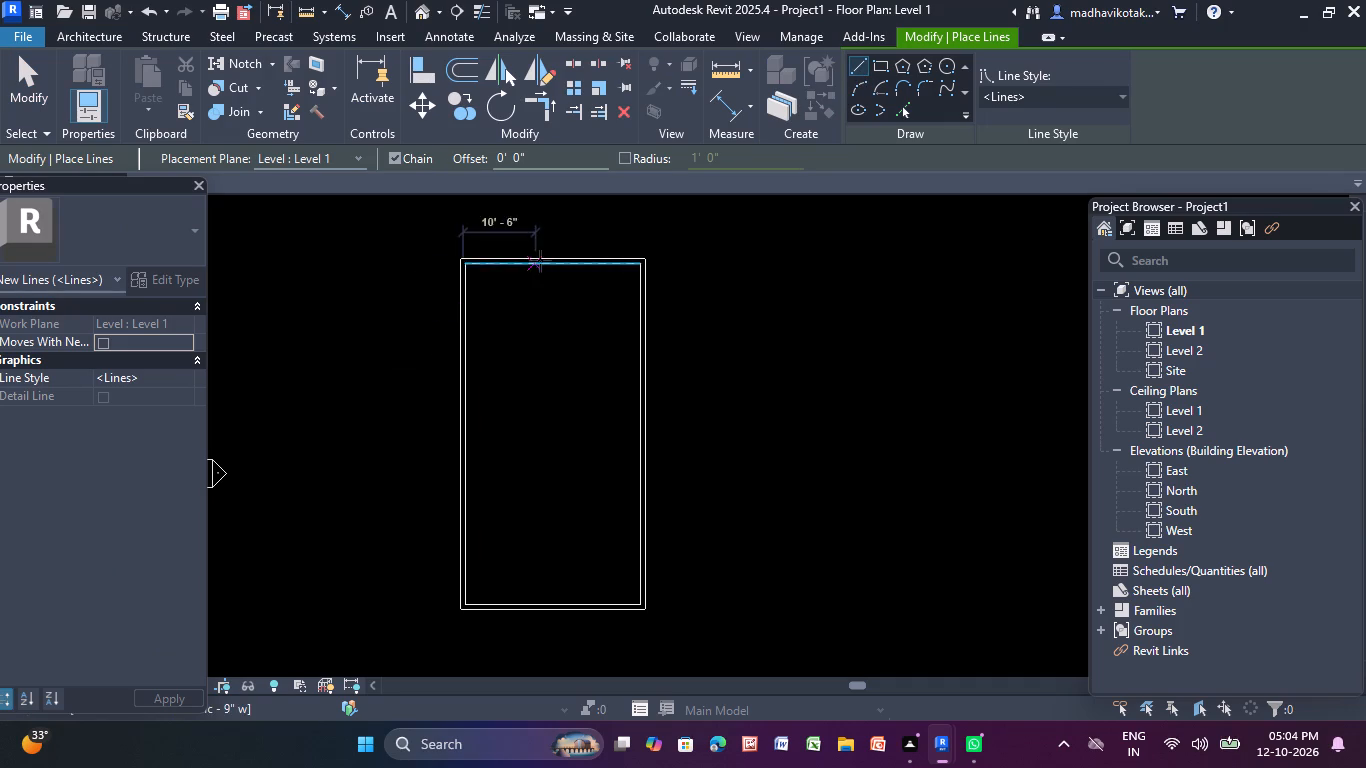
pyautogui.scroll(4, 478, 278)
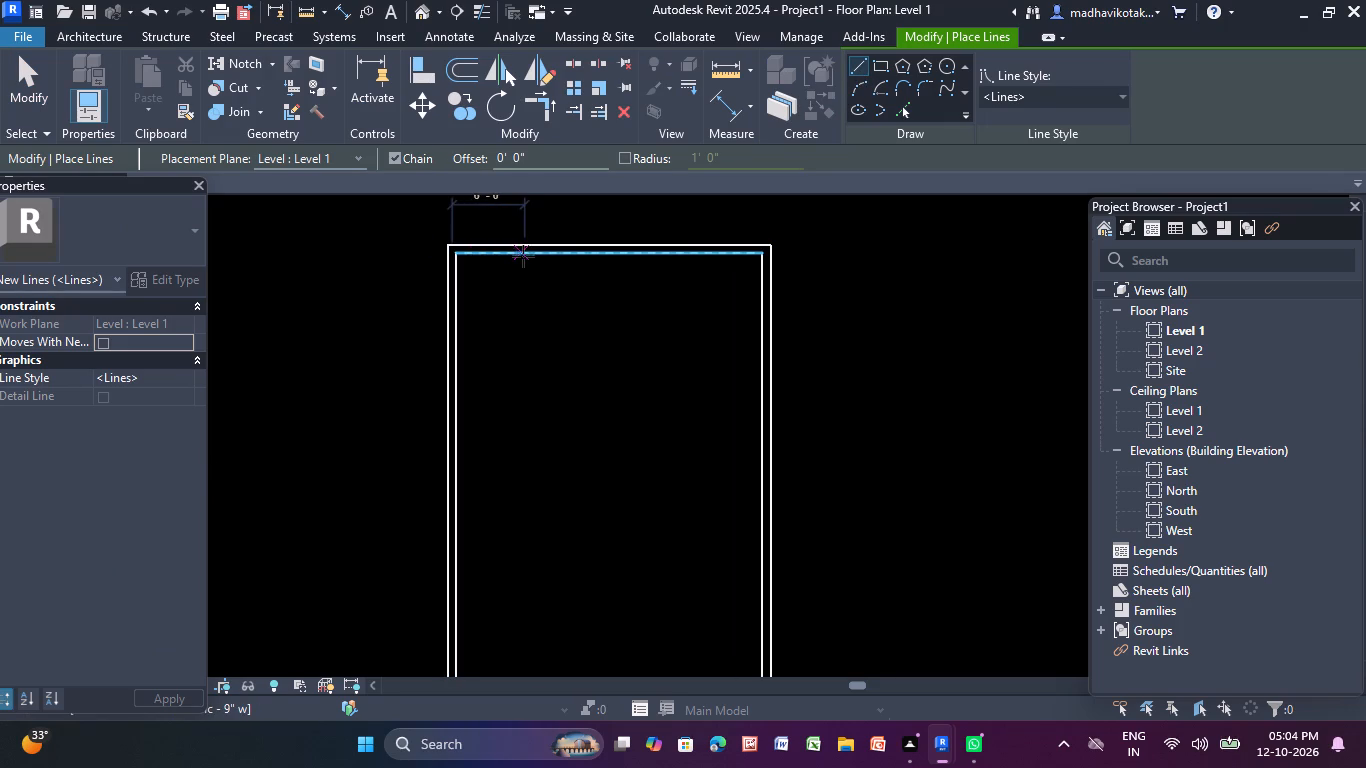
pyautogui.moveTo(523, 257); pyautogui.dragTo(513, 349, button='middle')
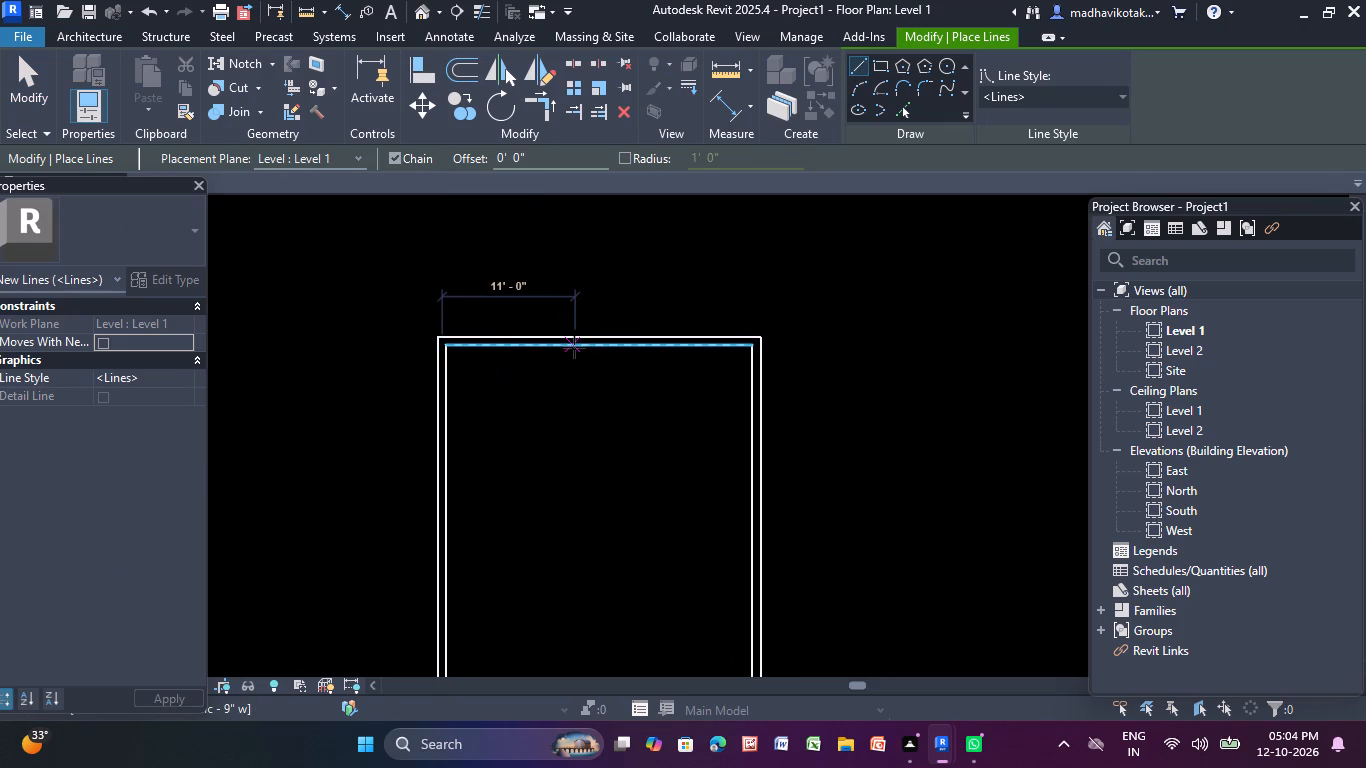
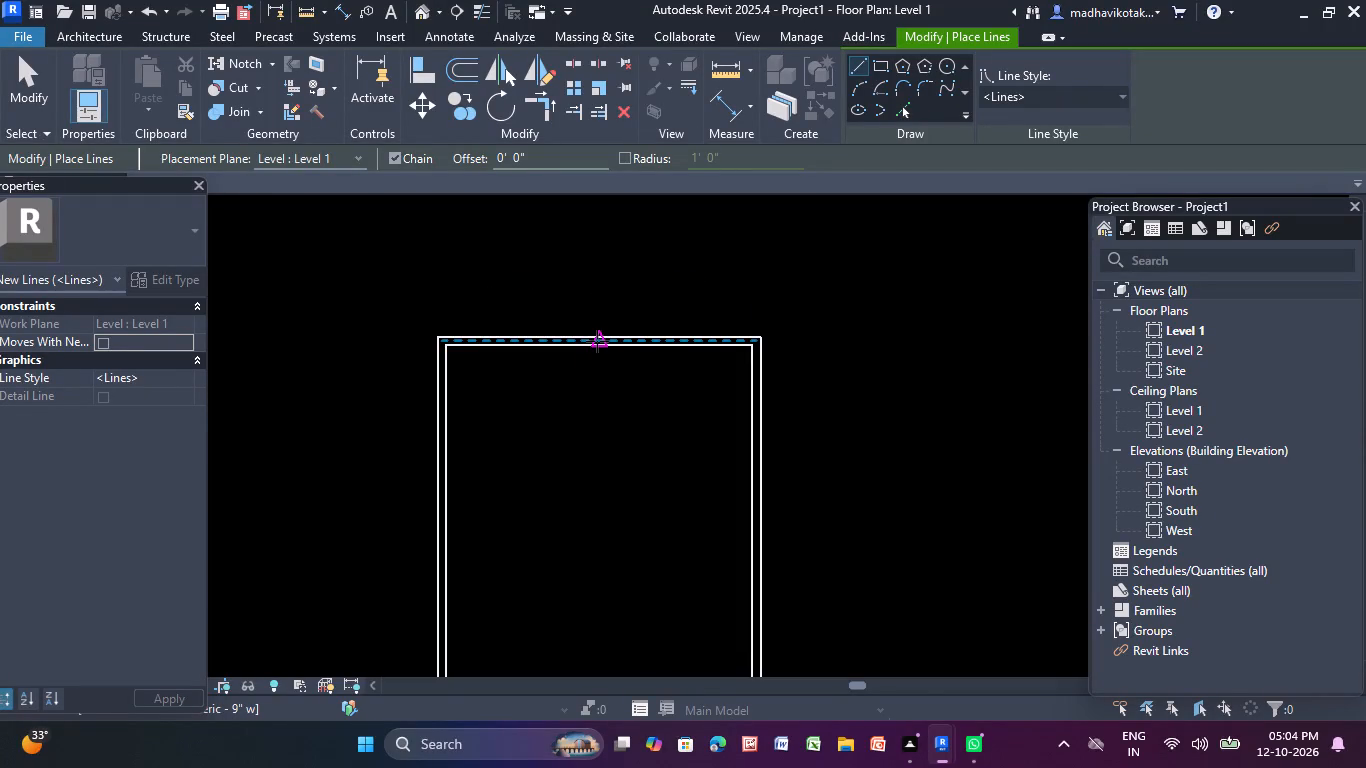
# Draw a 12' vertical model line down from the upper wall's midpoint and a horizontal line across the building at its lower end.
pyautogui.scroll(1, 597, 341)
pyautogui.moveTo(597, 341); pyautogui.dragTo(597, 361)
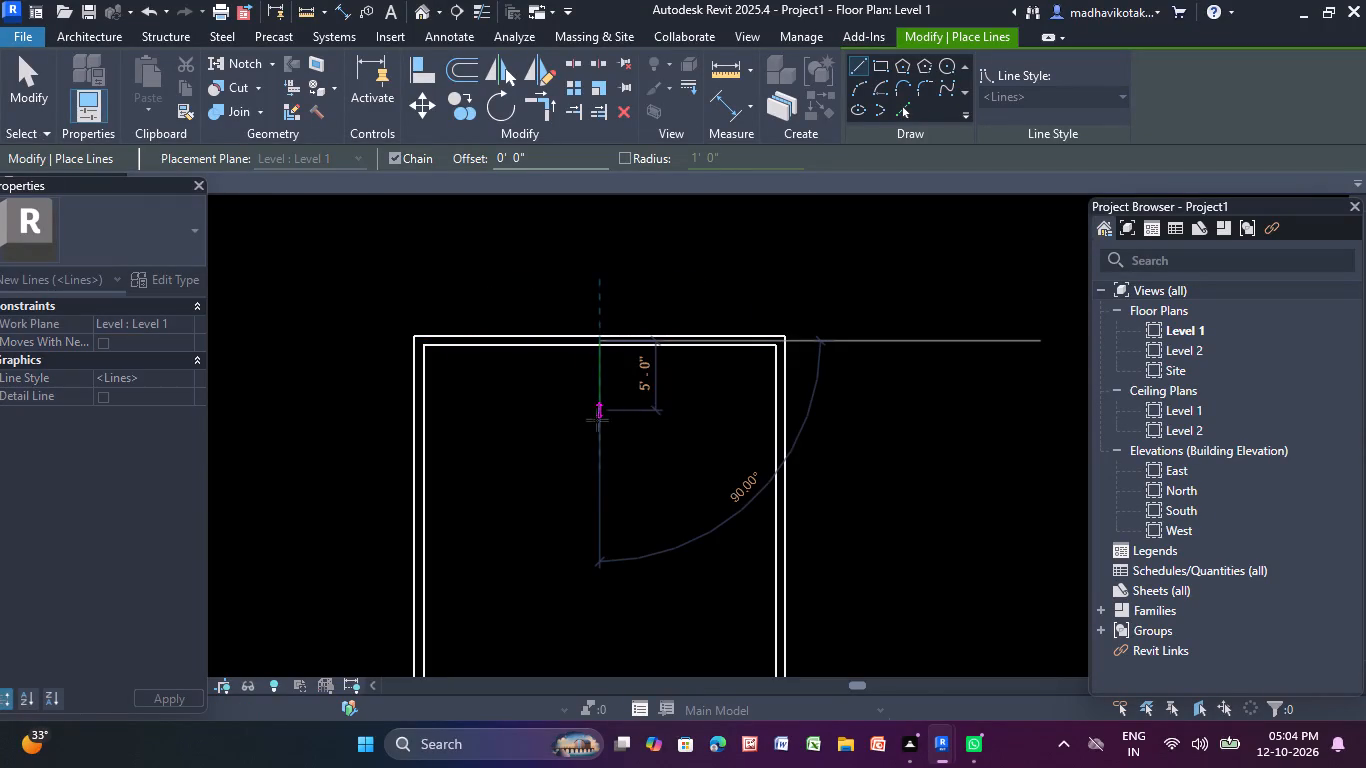
pyautogui.scroll(1, 598, 491)
pyautogui.moveTo(597, 486); pyautogui.dragTo(570, 391, button='middle')
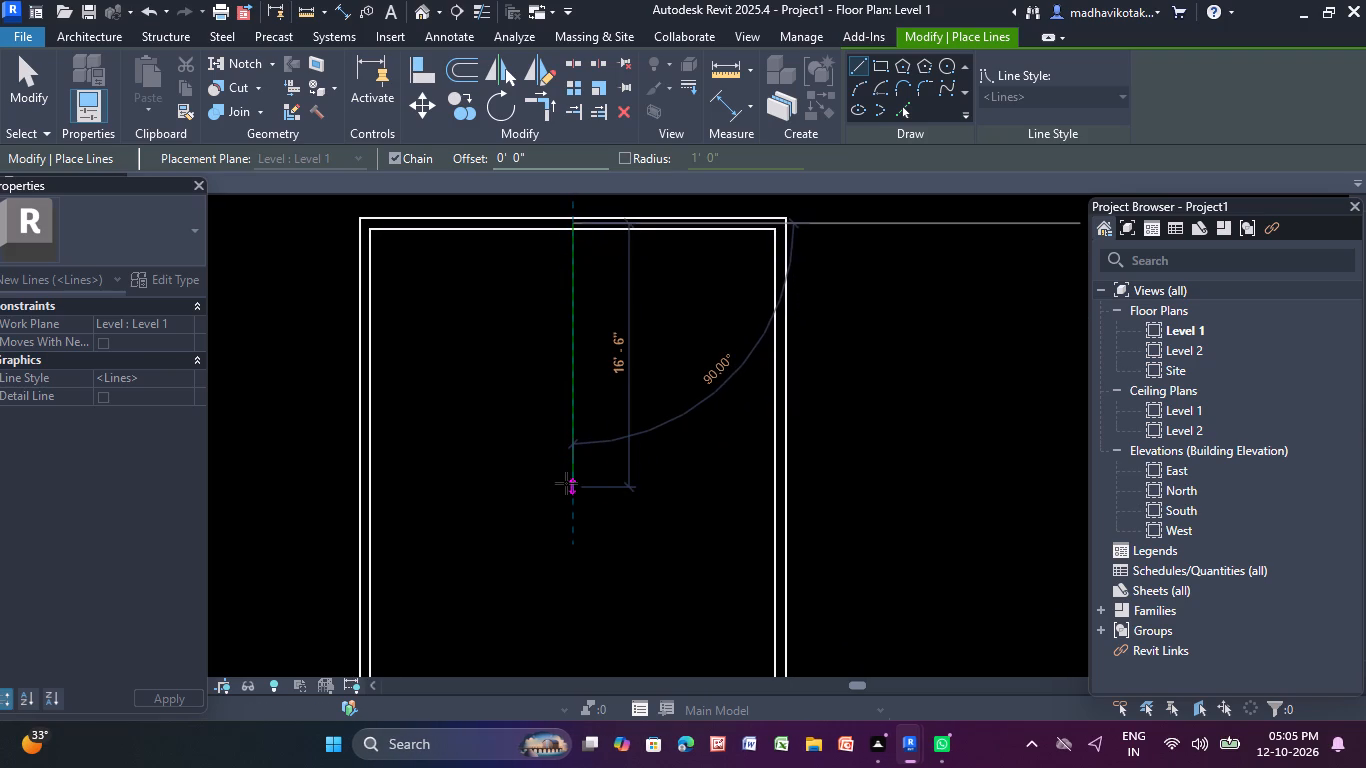
pyautogui.write("12'")
pyautogui.press('Return')
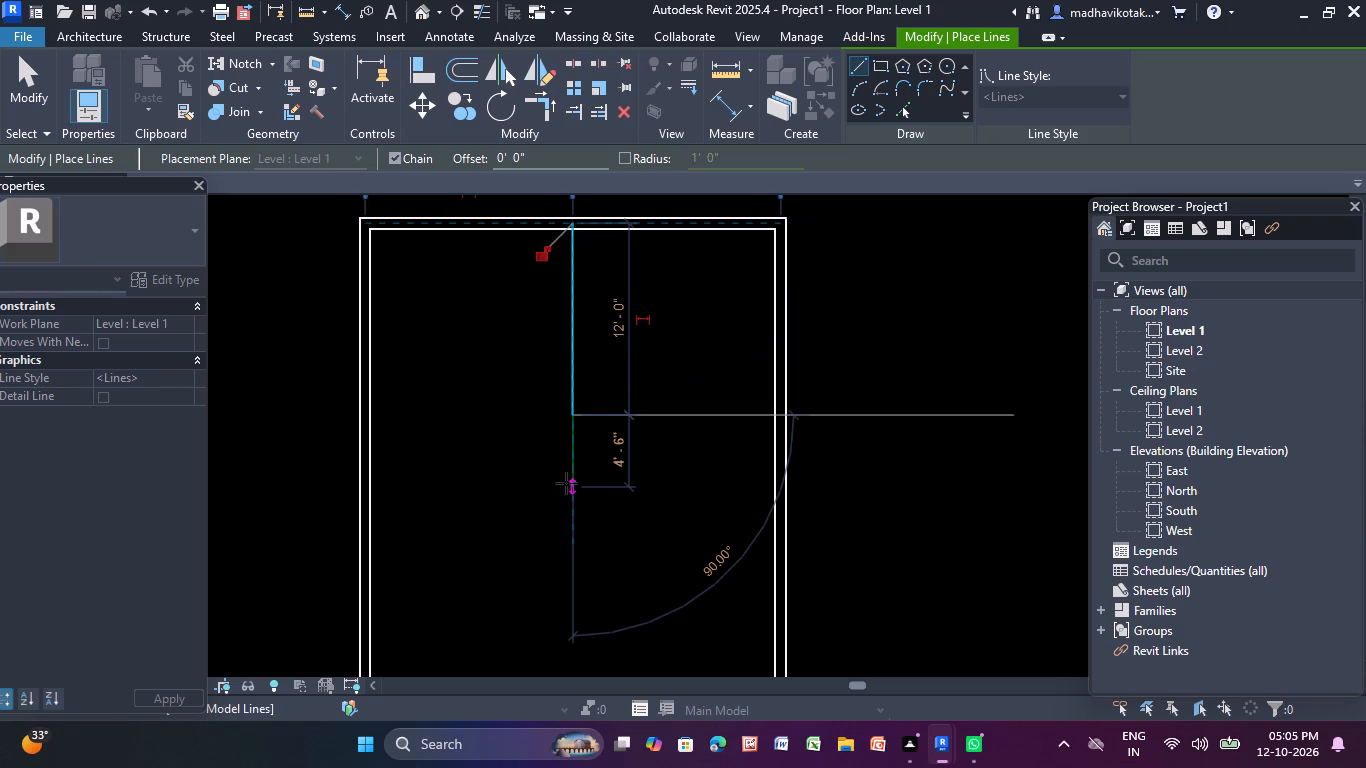
pyautogui.click(367, 412)
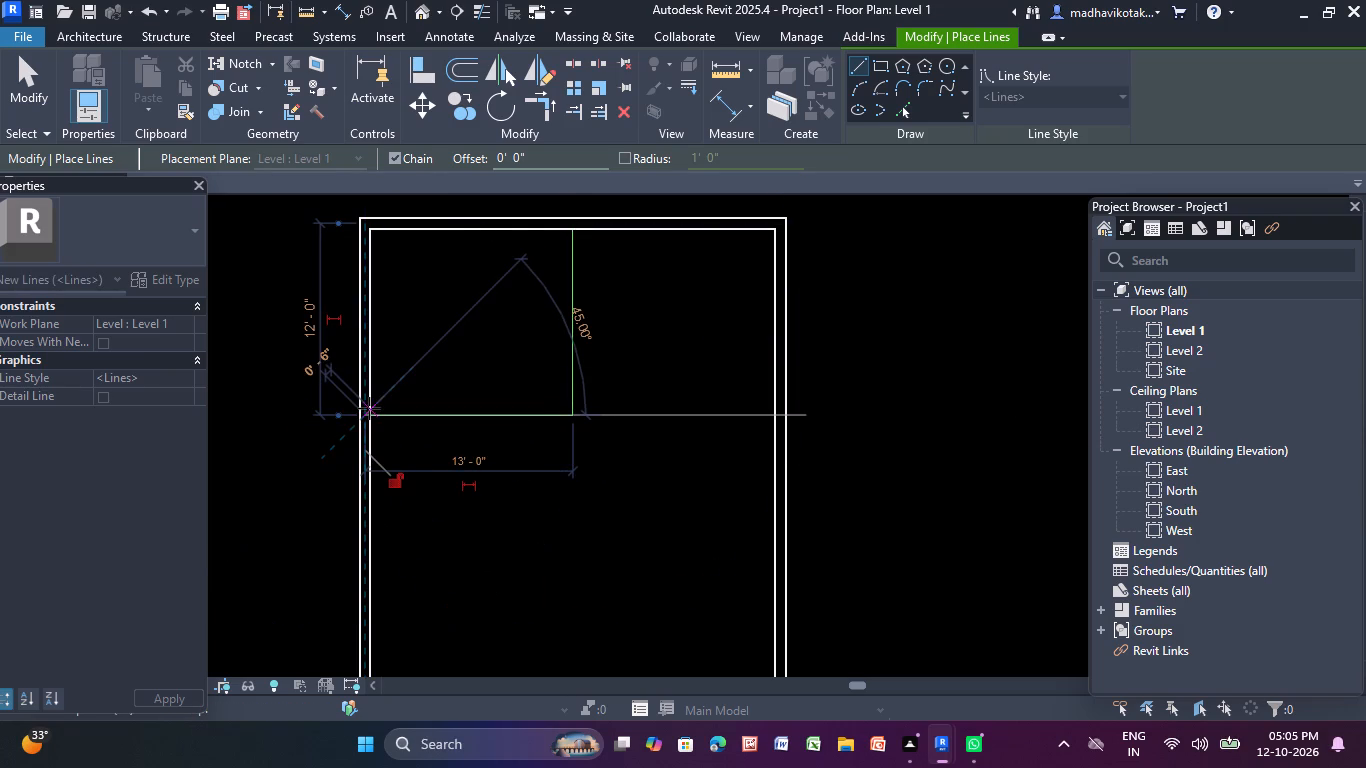
pyautogui.click(771, 413)
pyautogui.press('Escape')
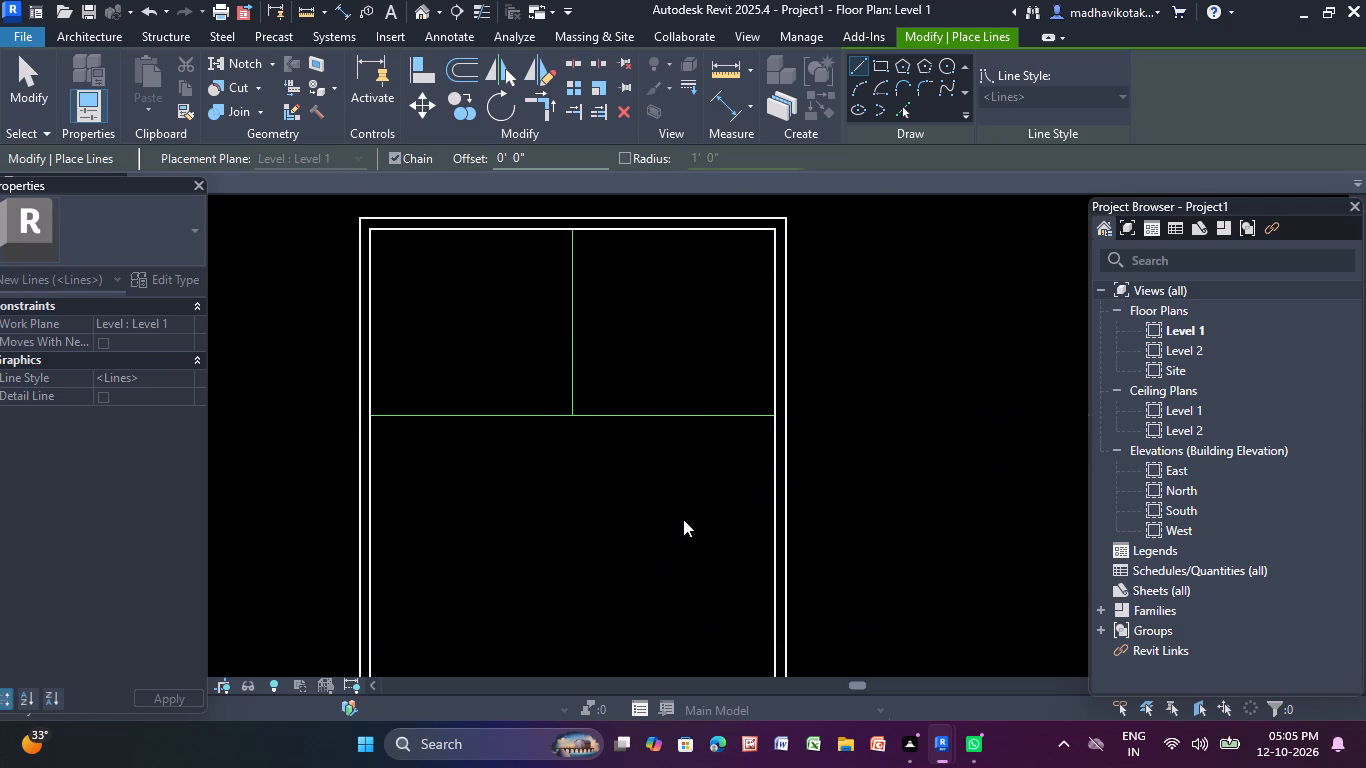
# Outline a small space 7' wide by 4'-6" deep with model lines, below the horizontal divider against the right-hand wall.
pyautogui.click(865, 66)
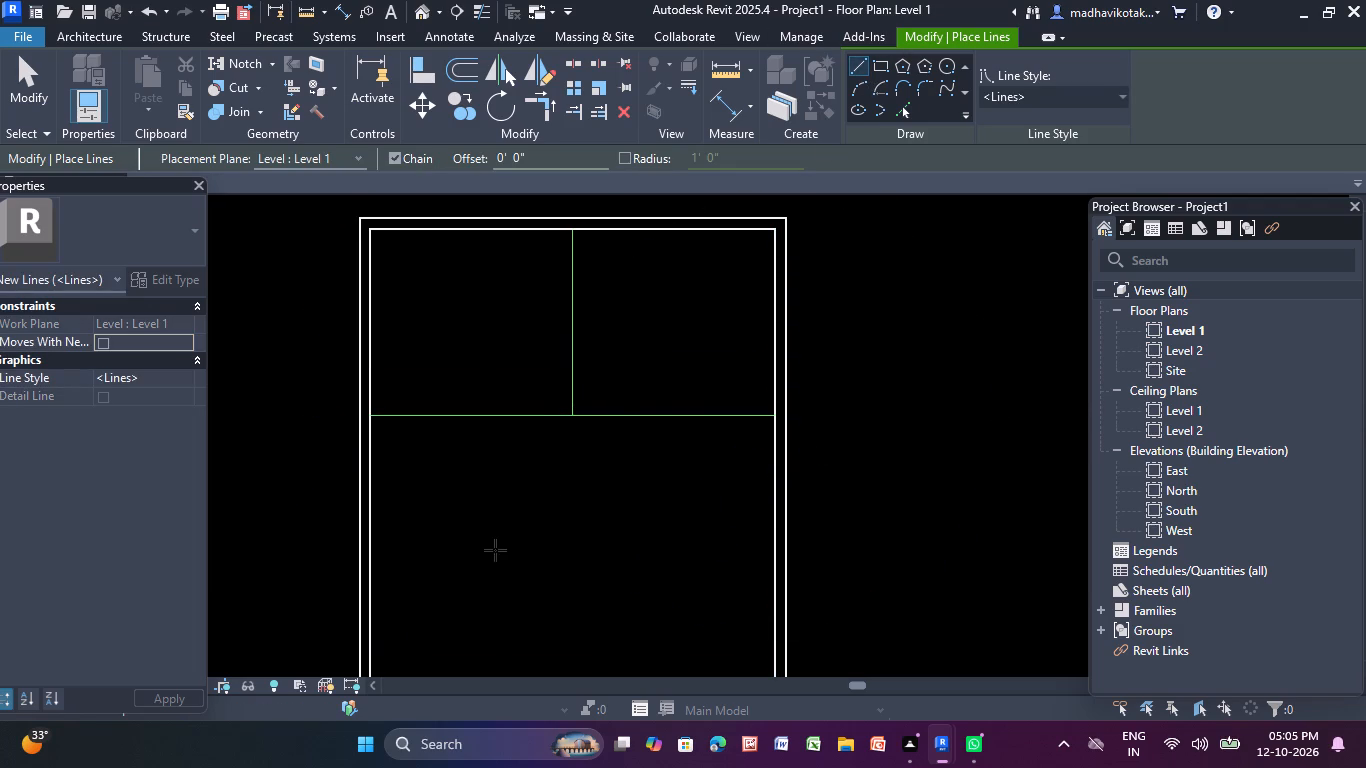
pyautogui.moveTo(488, 558); pyautogui.dragTo(370, 373, button='middle')
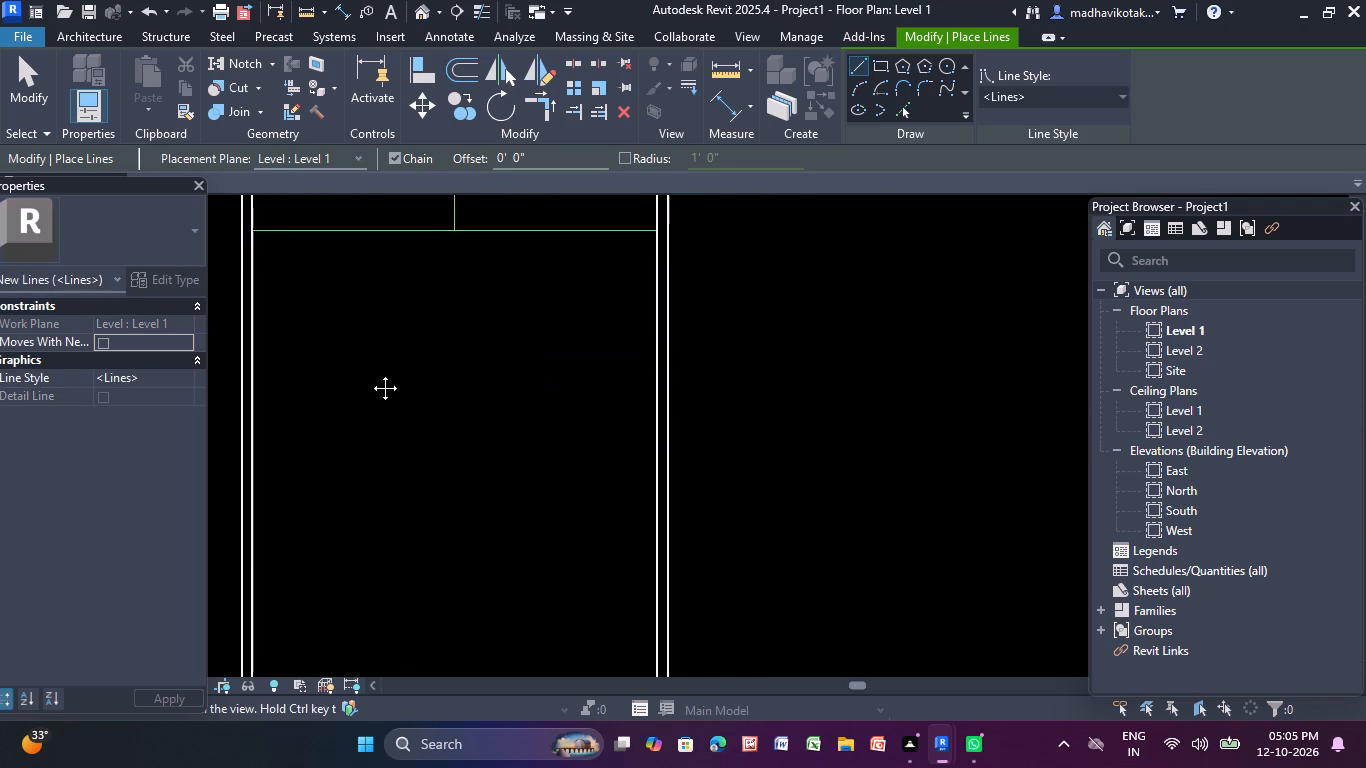
pyautogui.moveTo(370, 373); pyautogui.dragTo(371, 374, button='middle')
pyautogui.moveTo(586, 266); pyautogui.dragTo(557, 358, button='middle')
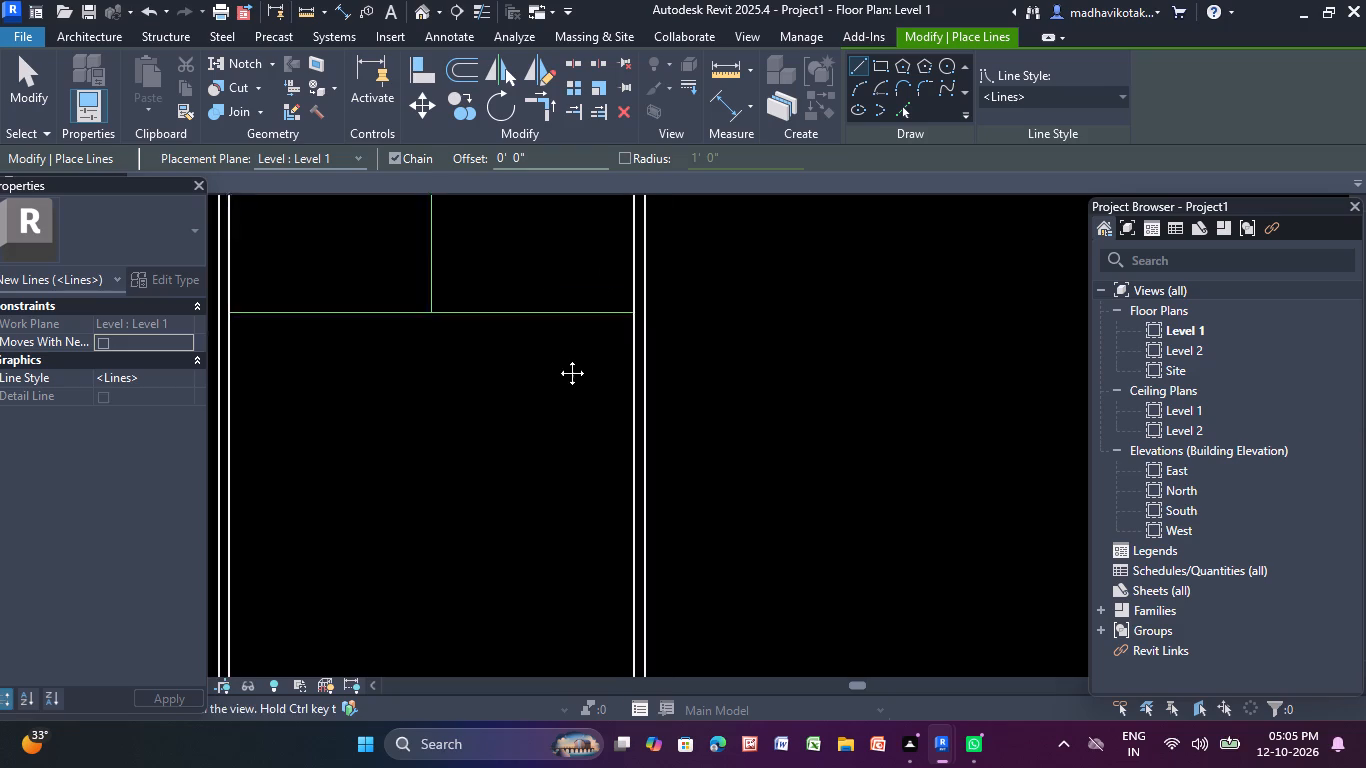
pyautogui.moveTo(557, 358); pyautogui.dragTo(556, 361, button='middle')
pyautogui.click(624, 328)
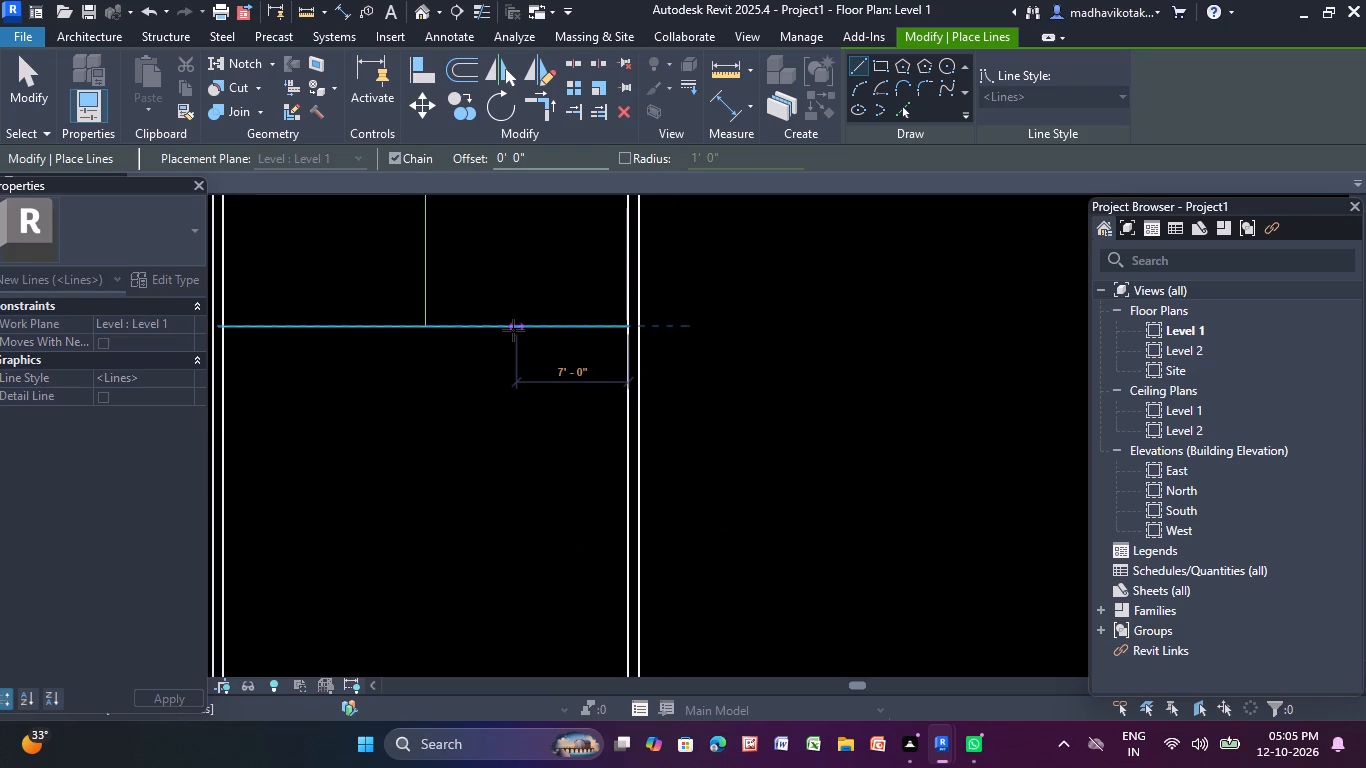
pyautogui.click(515, 329)
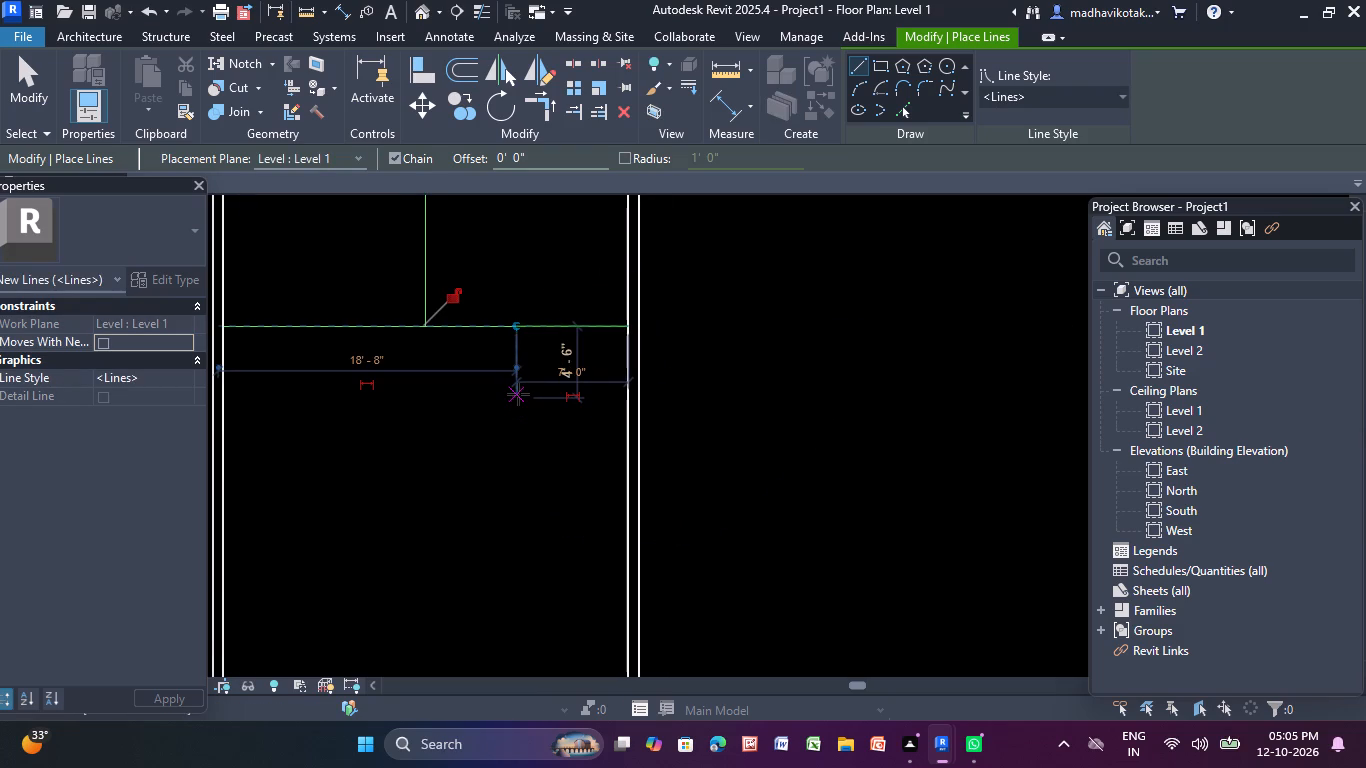
pyautogui.write("4'")
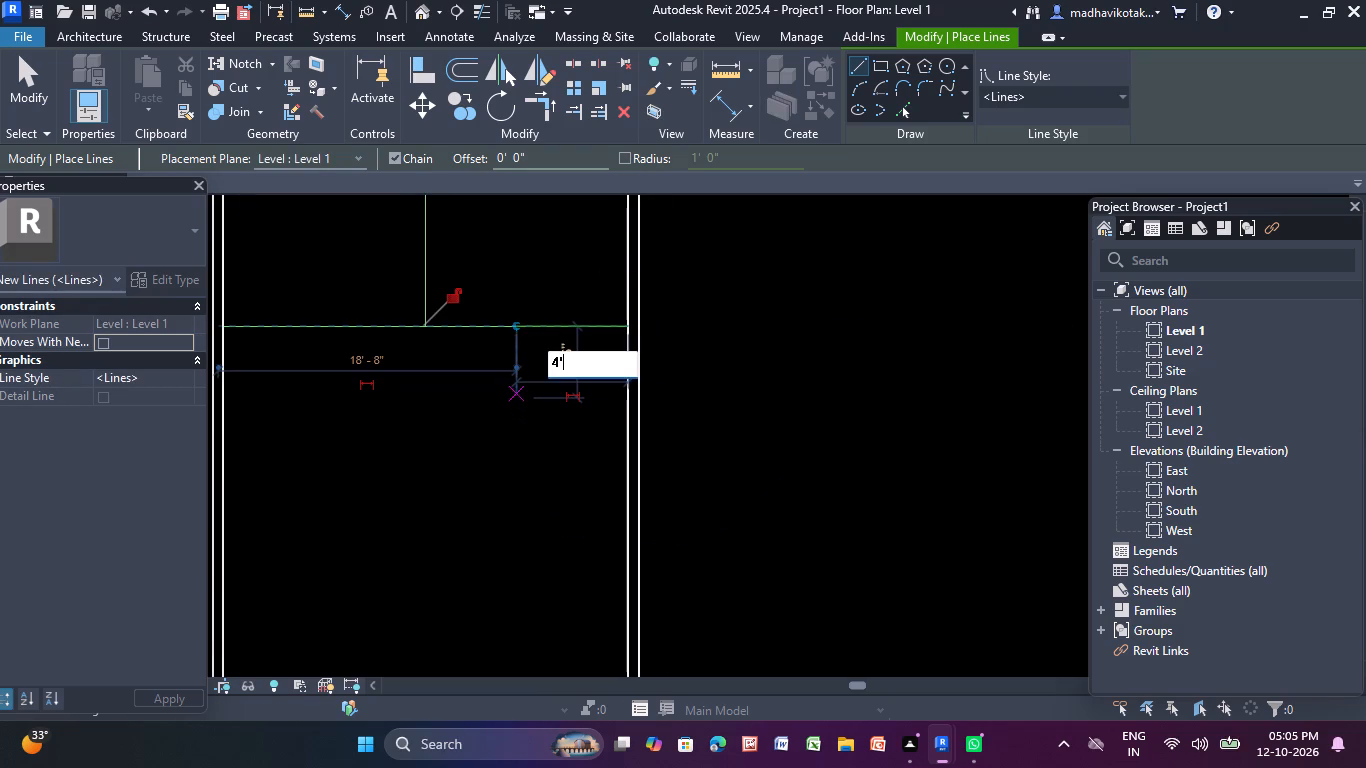
pyautogui.press('Return')
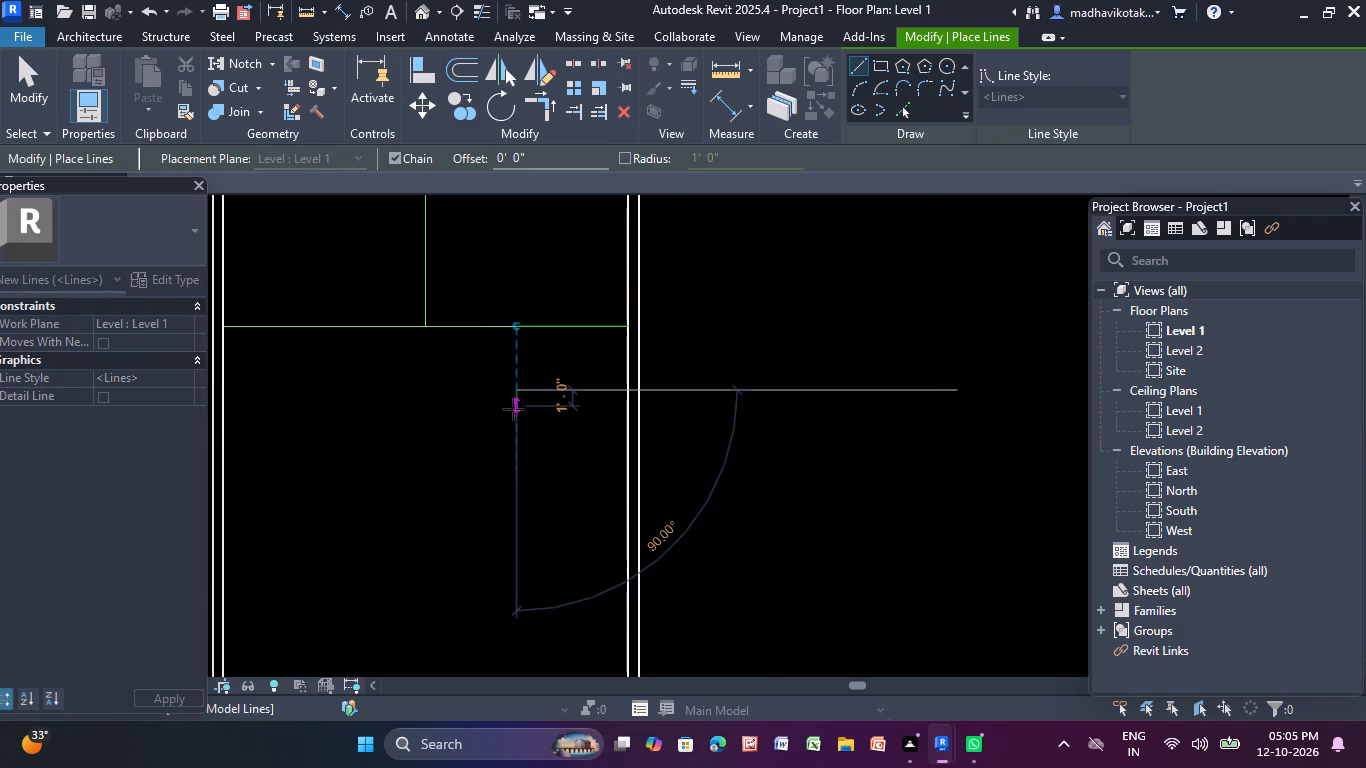
pyautogui.click(517, 394)
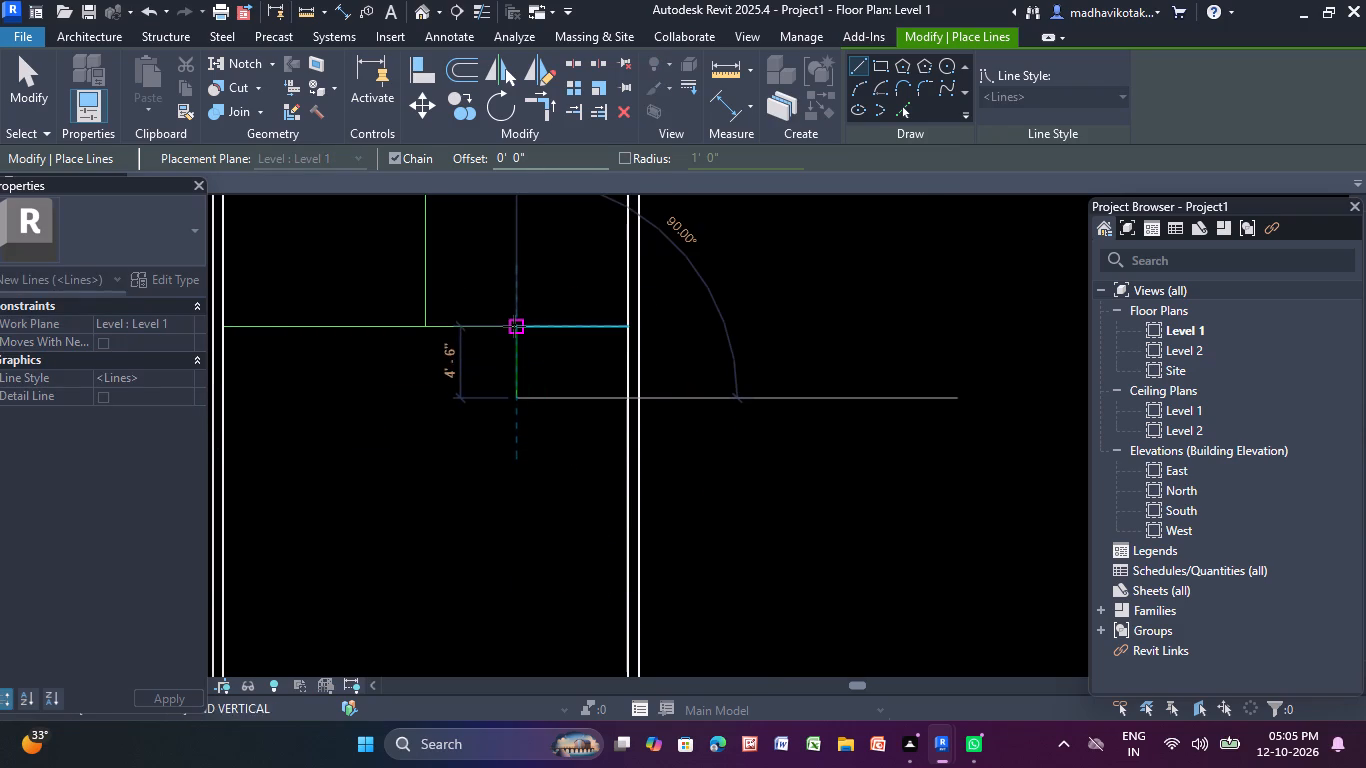
pyautogui.click(514, 326)
pyautogui.click(517, 399)
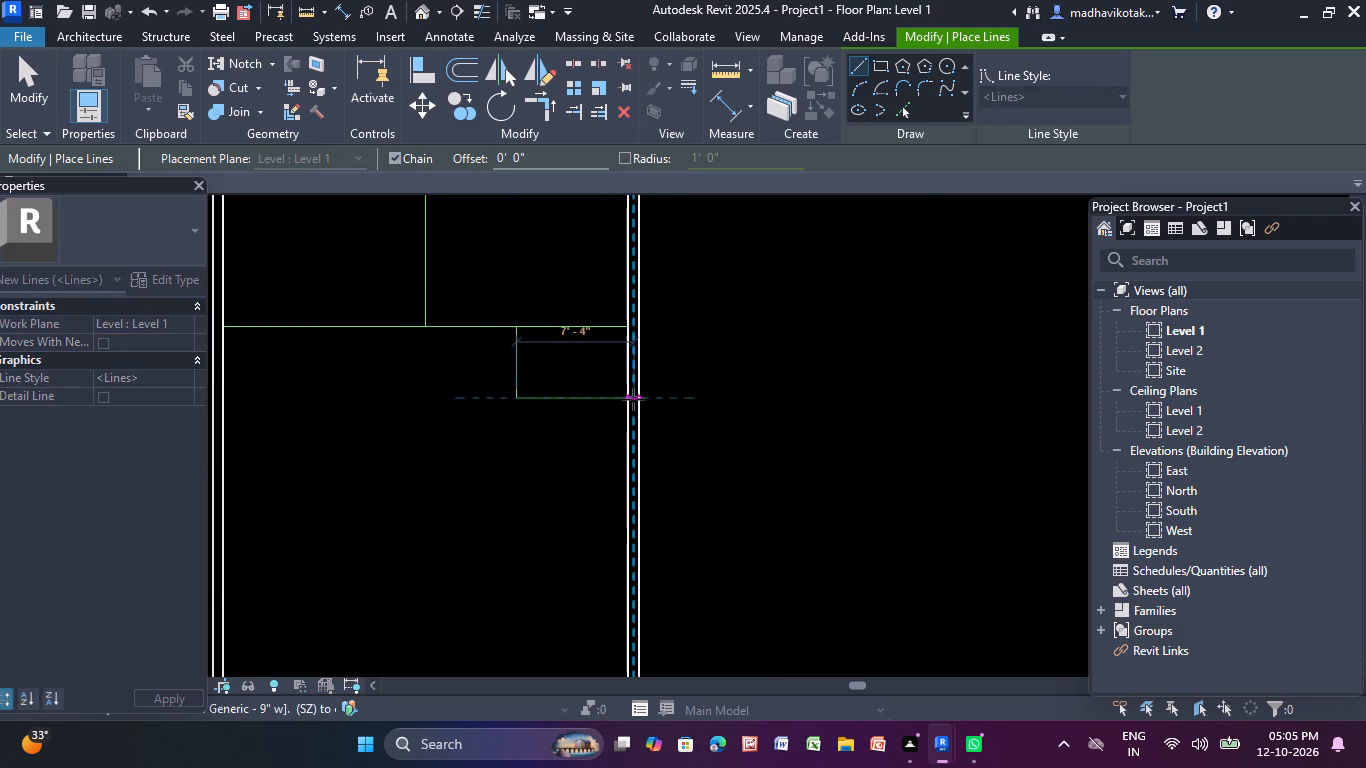
pyautogui.click(633, 398)
pyautogui.press('Escape')
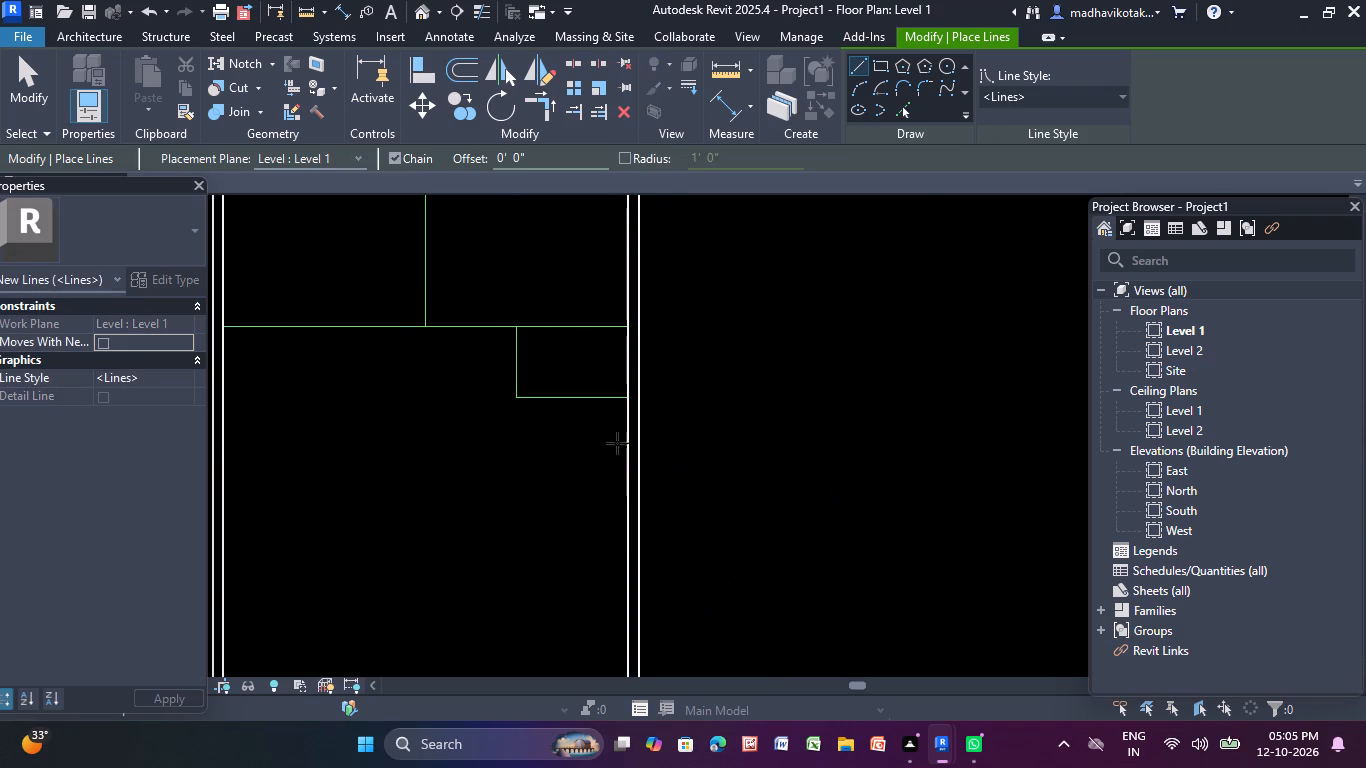
# Outline a second space below it with model lines, 5' out from the right-hand wall and 6'-3" deep, closing back at the wall.
pyautogui.moveTo(604, 438); pyautogui.dragTo(550, 371, button='middle')
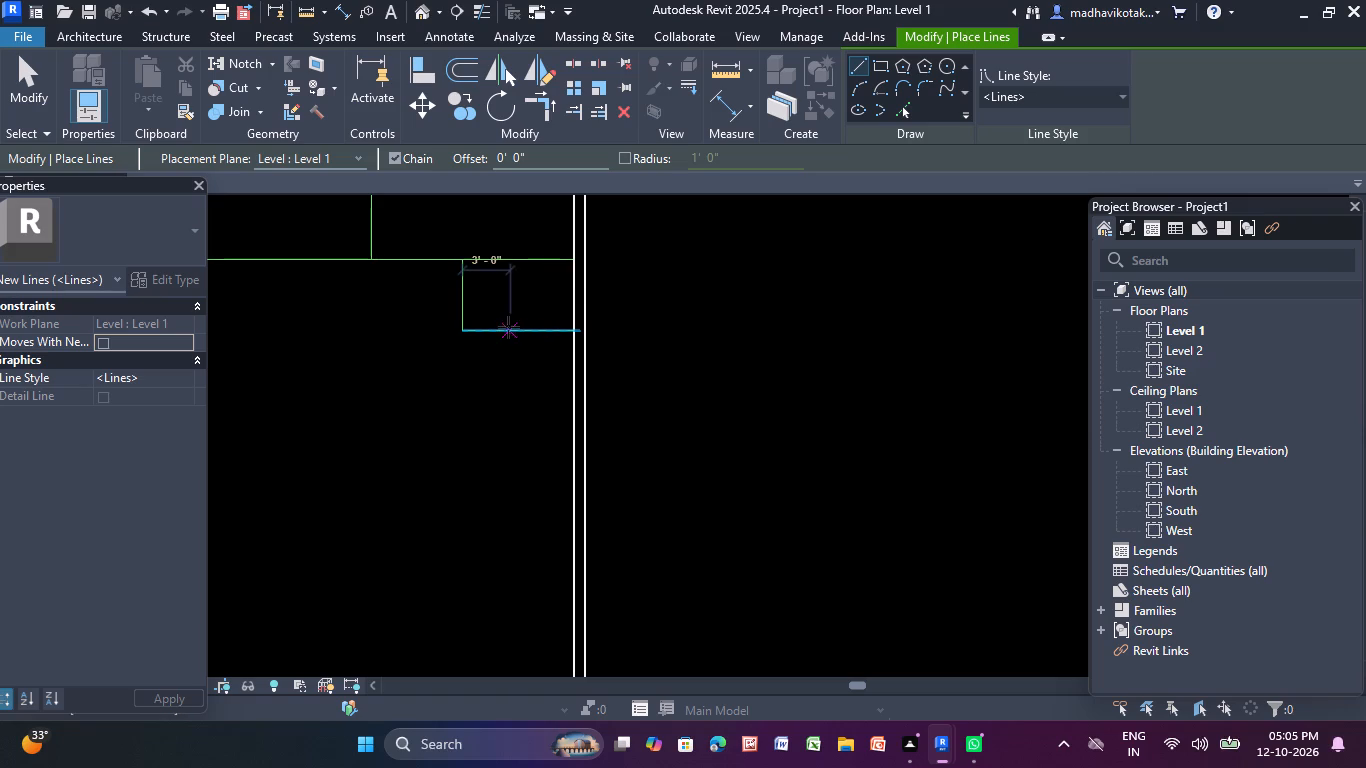
pyautogui.scroll(2, 491, 326)
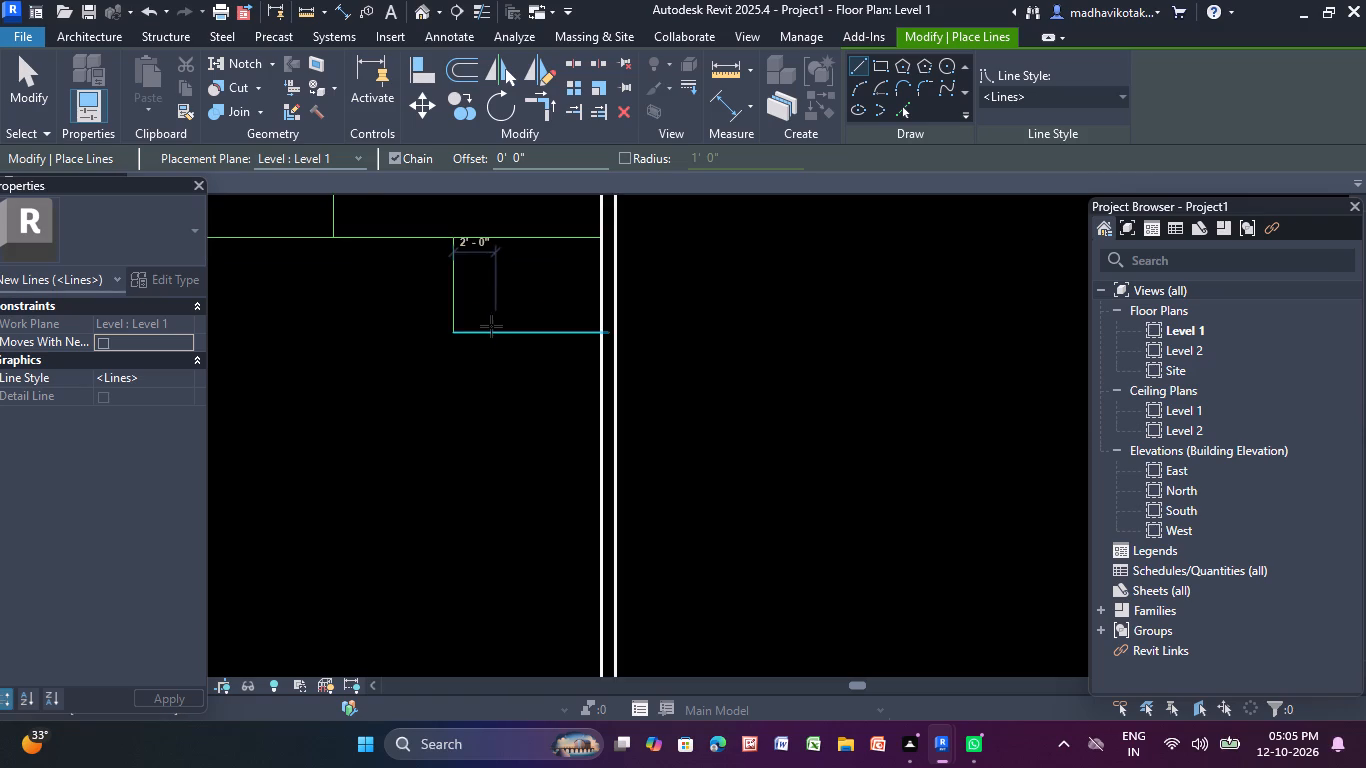
pyautogui.moveTo(491, 326); pyautogui.dragTo(329, 336, button='middle')
pyautogui.scroll(1, 329, 333)
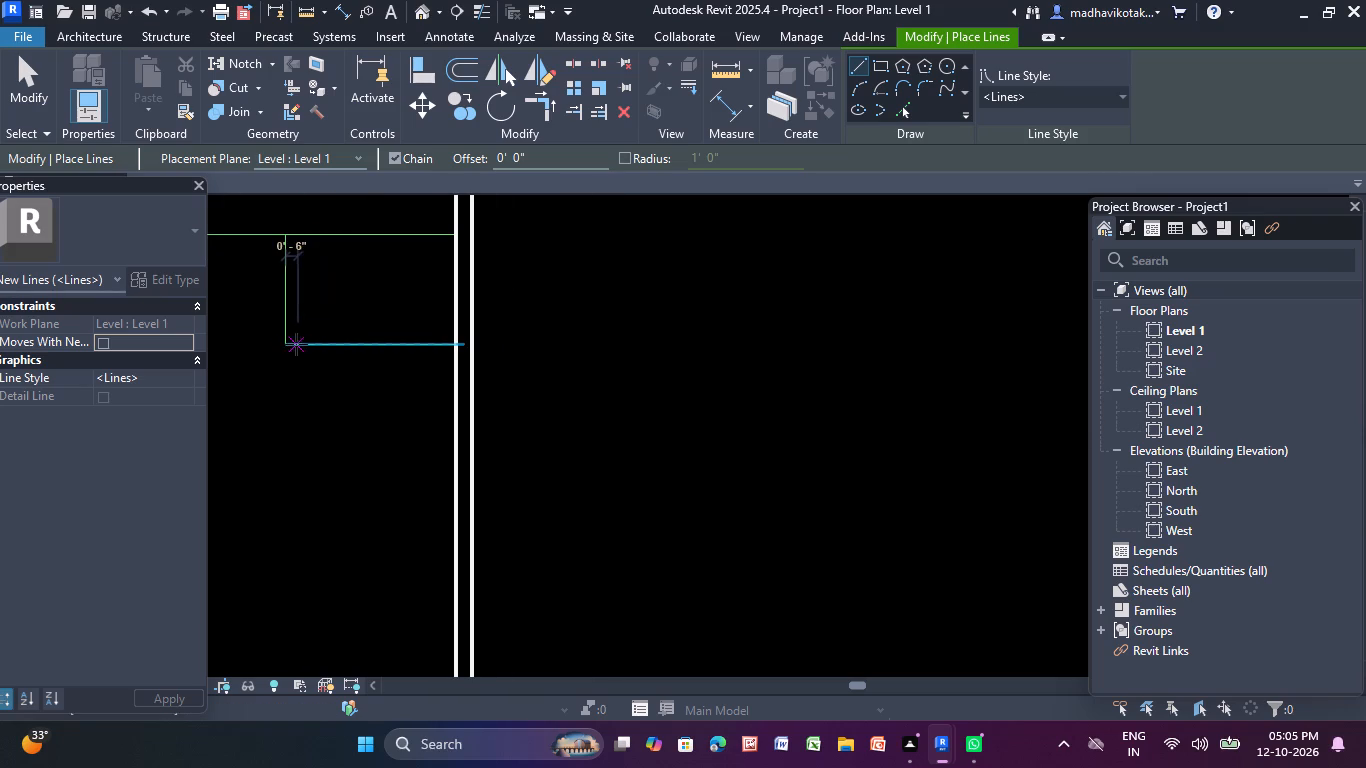
pyautogui.click(457, 346)
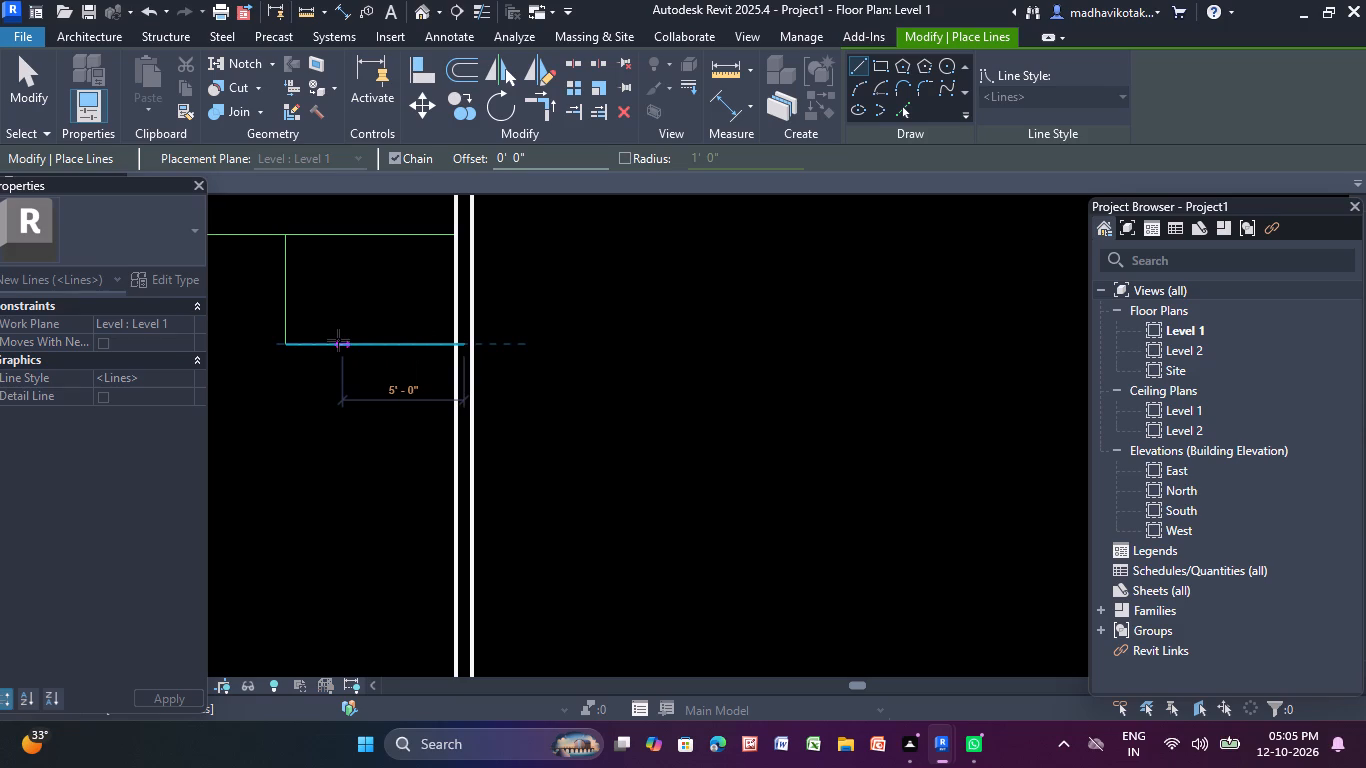
pyautogui.click(338, 340)
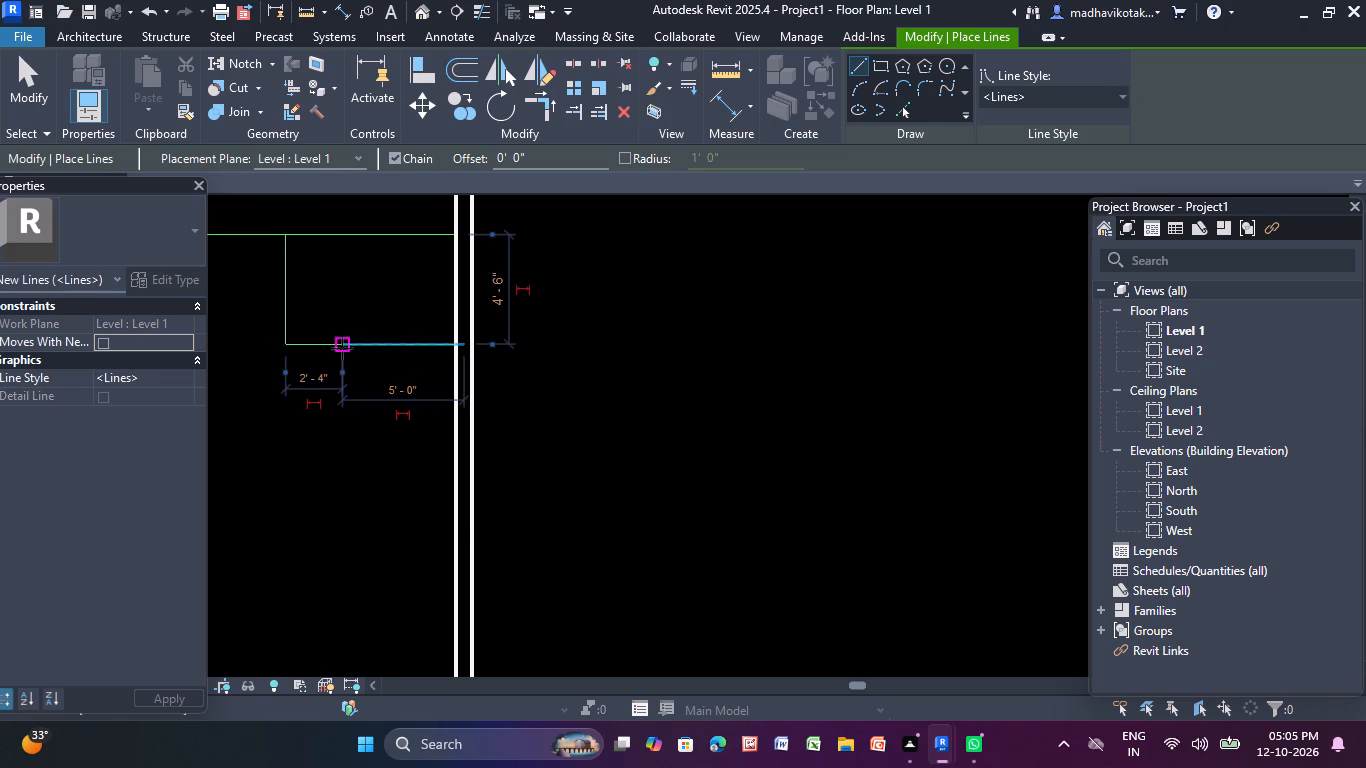
pyautogui.click(342, 348)
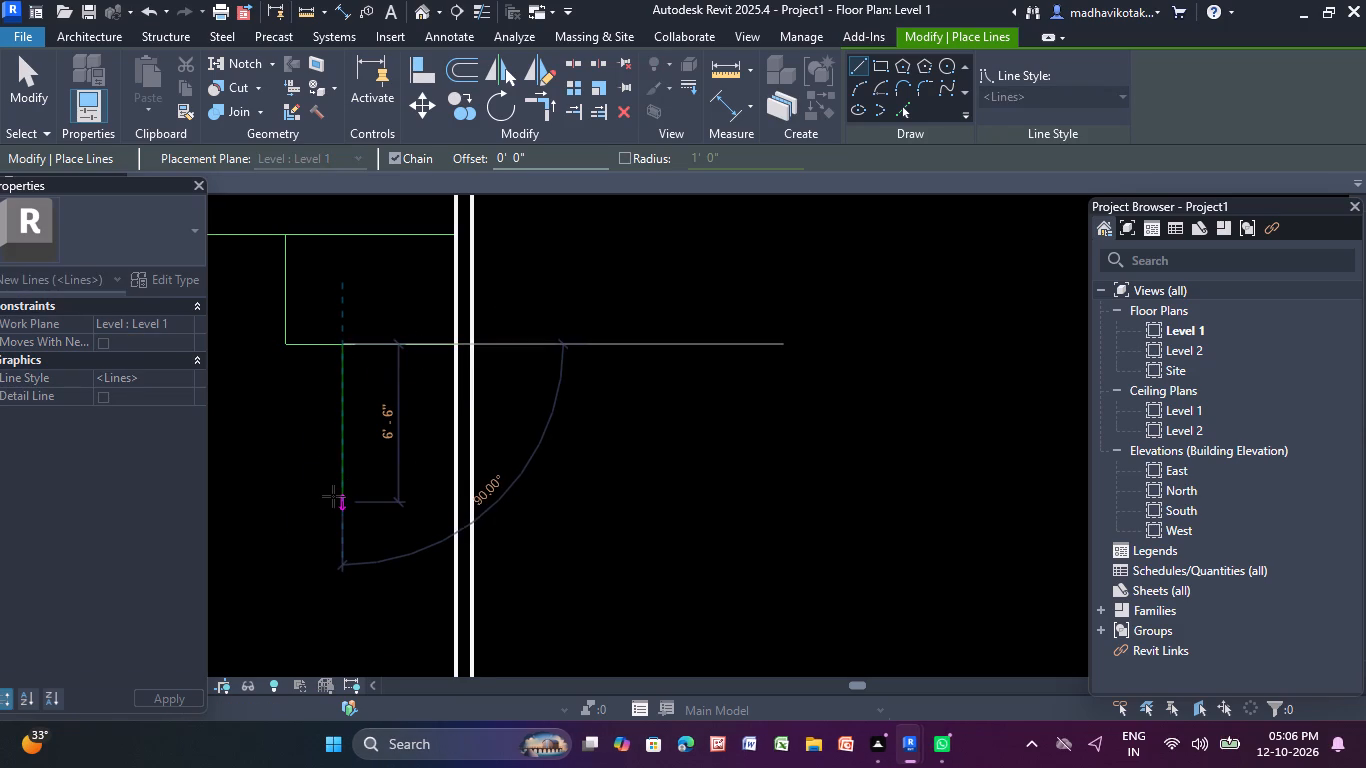
pyautogui.moveTo(333, 496); pyautogui.dragTo(343, 471, button='middle')
pyautogui.press('6')
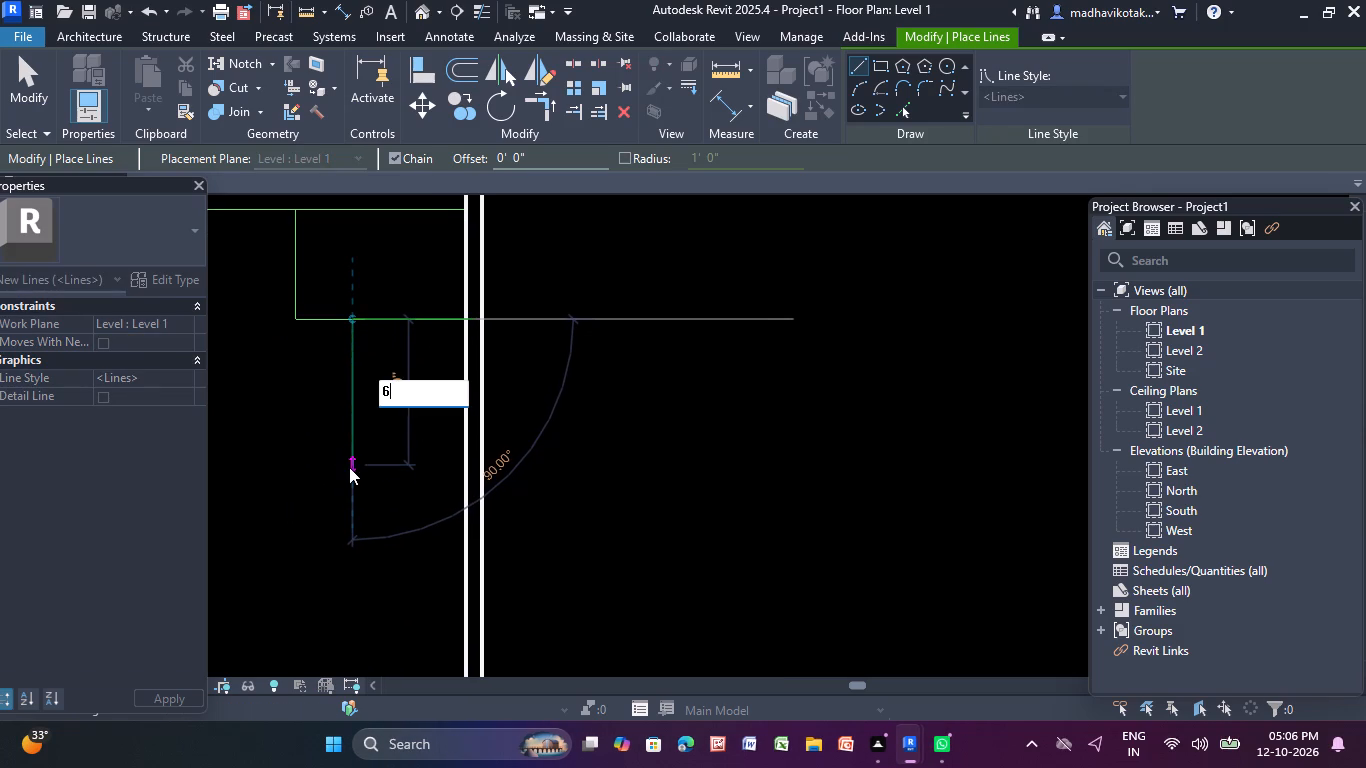
pyautogui.write("'-")
pyautogui.write('3"')
pyautogui.press('Return')
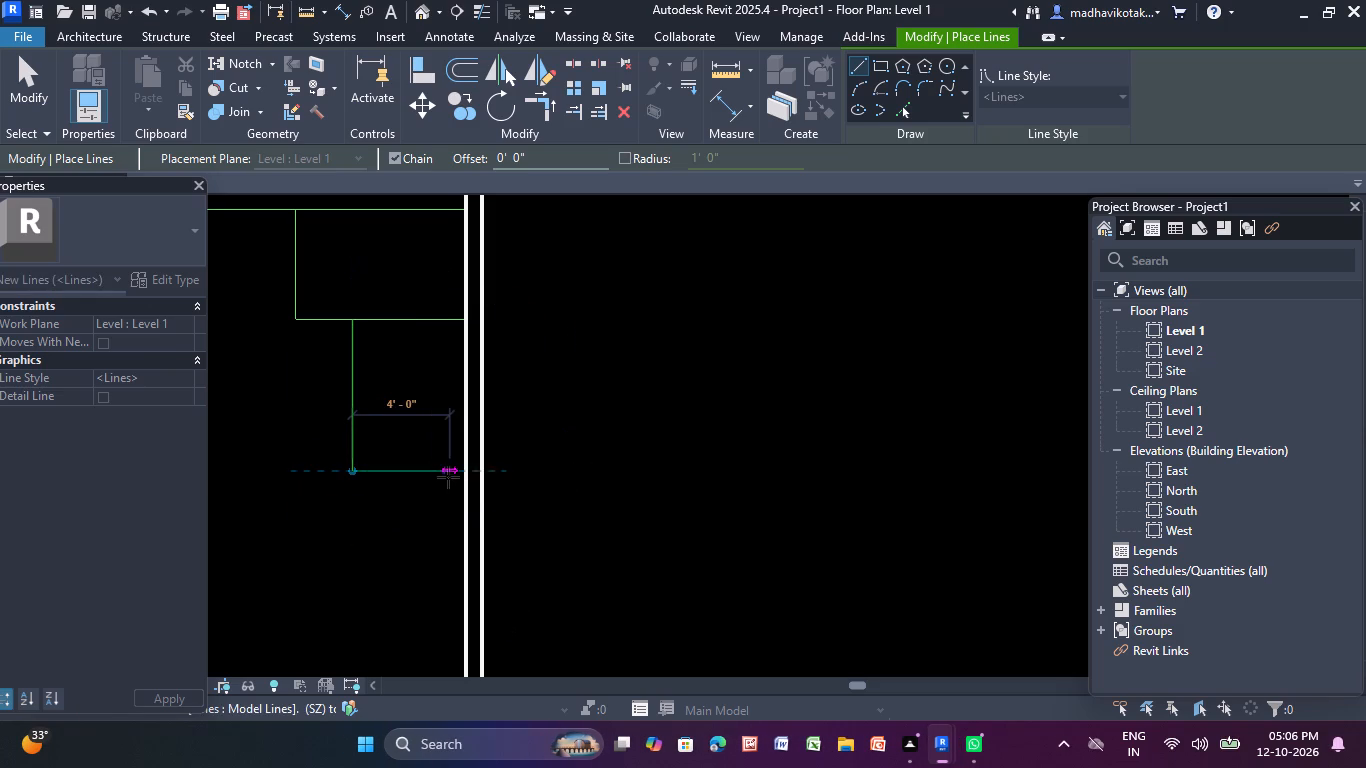
pyautogui.click(462, 472)
pyautogui.press('Escape')
# Outline a room 11'-3" wide by 13' deep with model lines directly below the second space, closing at the right-hand wall.
pyautogui.scroll(-1, 333, 553)
pyautogui.moveTo(334, 553); pyautogui.dragTo(512, 542, button='middle')
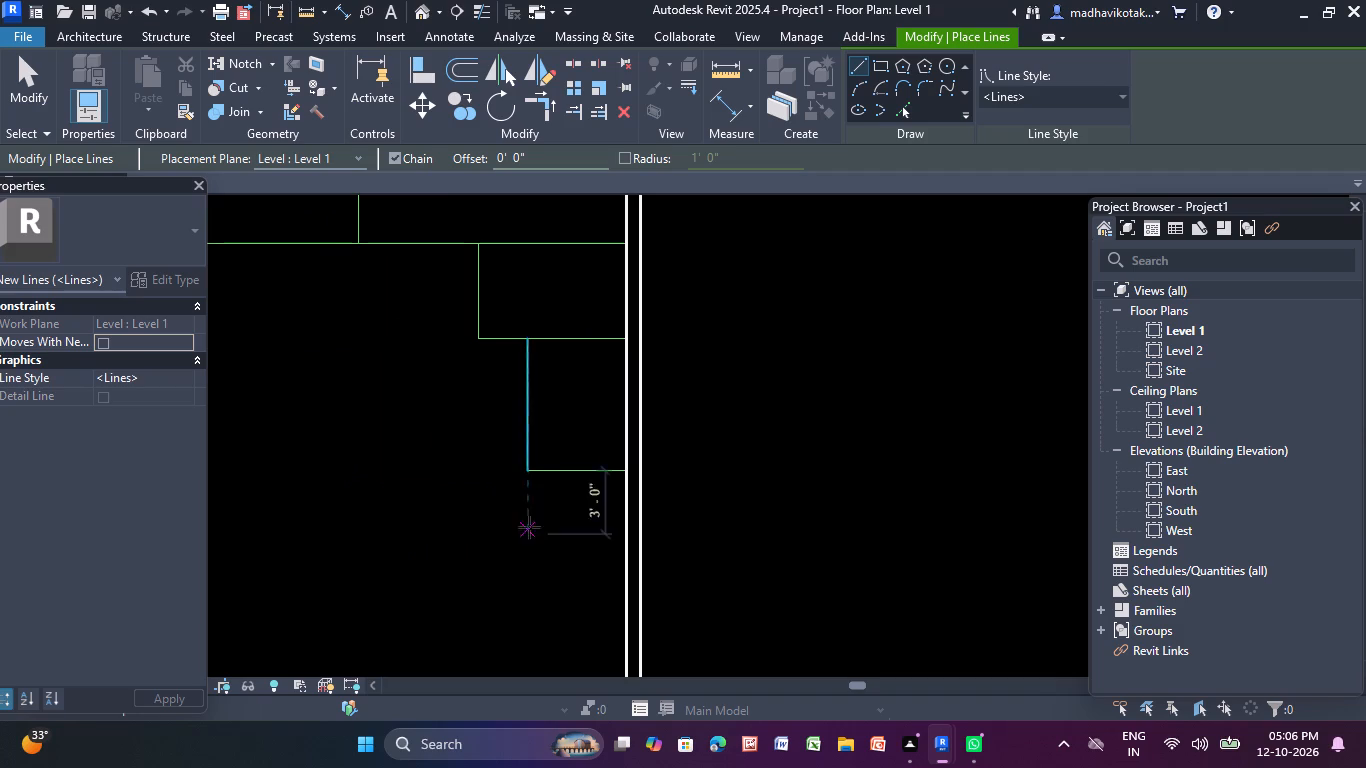
pyautogui.click(630, 470)
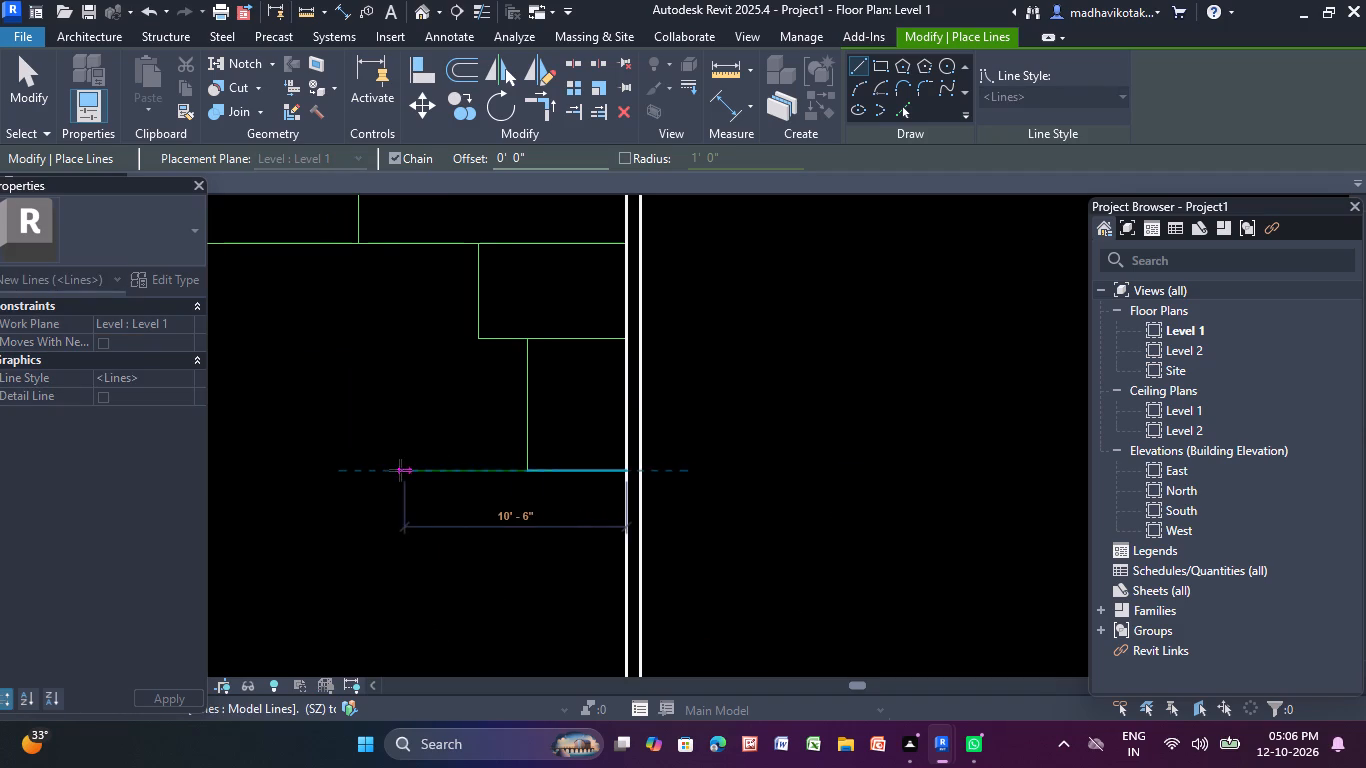
pyautogui.moveTo(498, 460); pyautogui.dragTo(622, 436, button='middle')
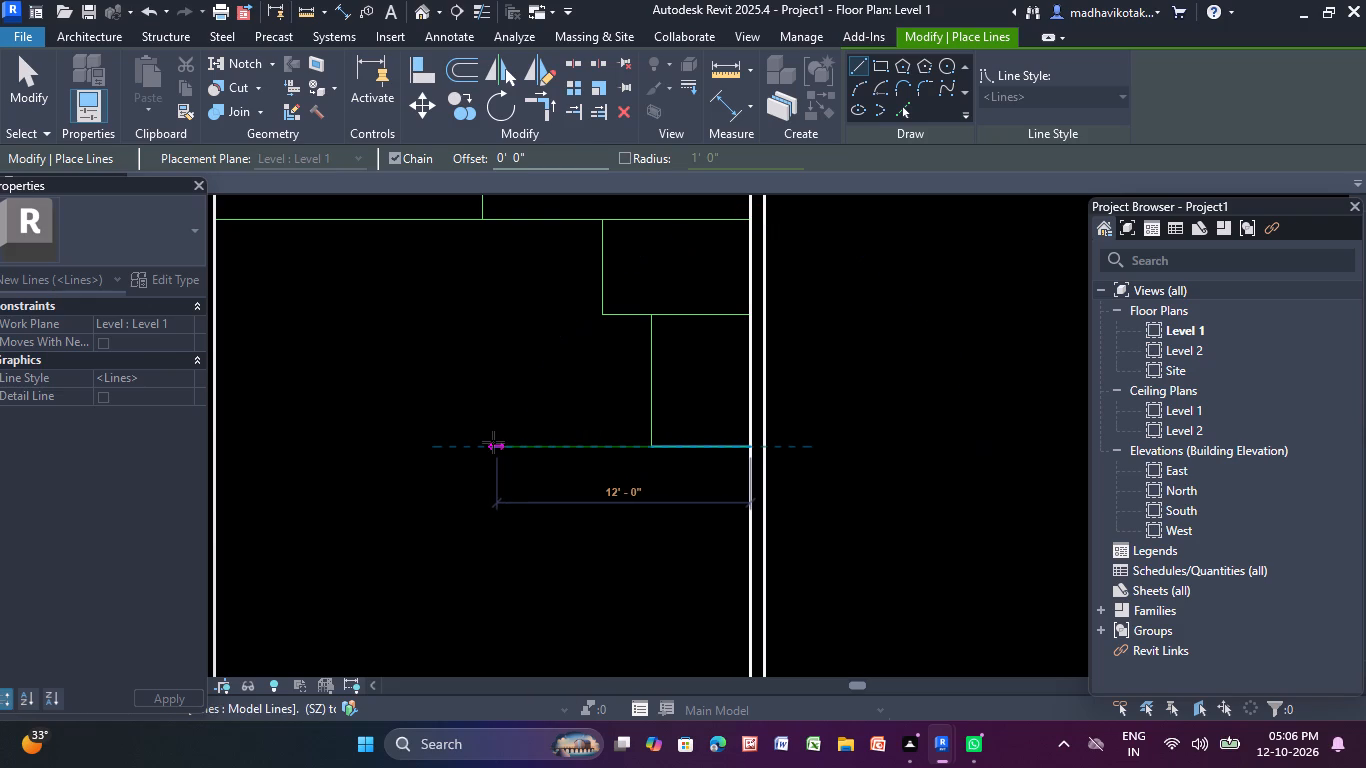
pyautogui.write('11\'-3"')
pyautogui.press('Return')
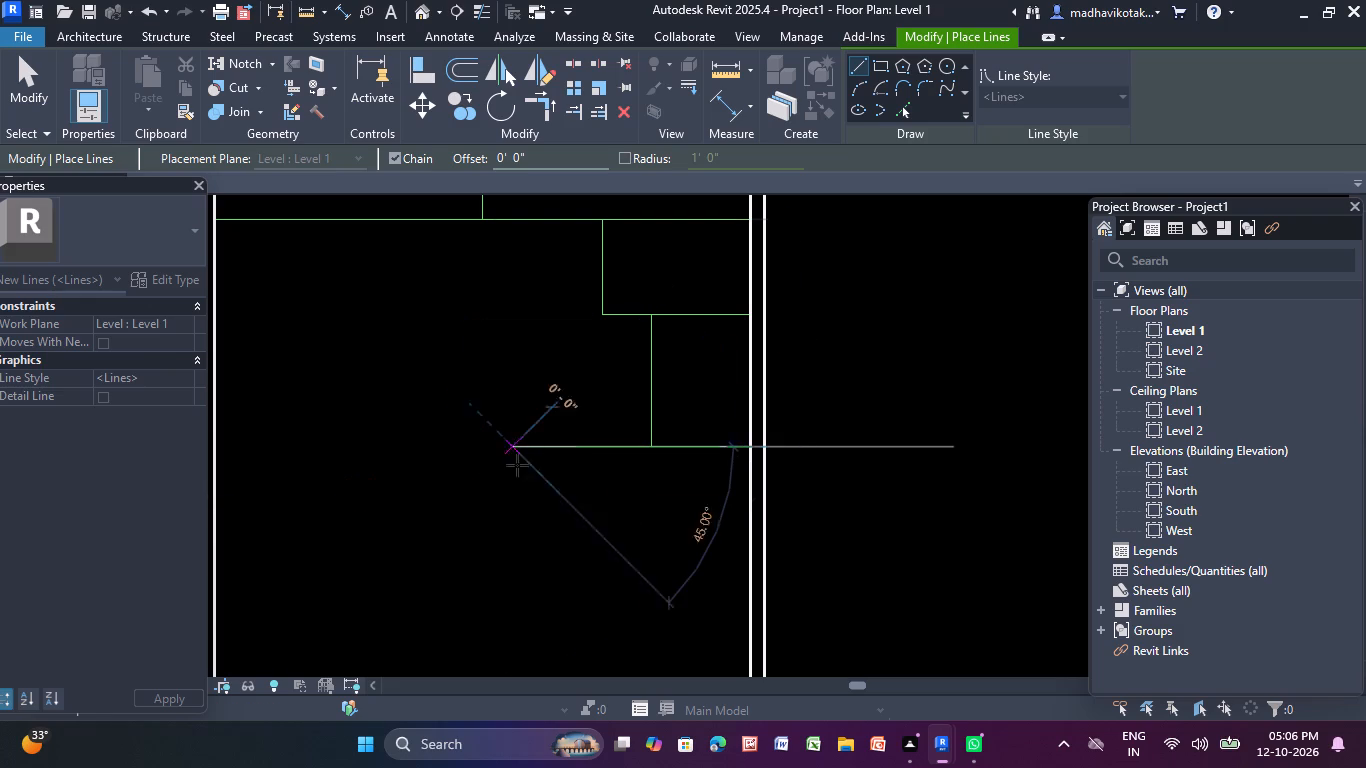
pyautogui.moveTo(524, 527); pyautogui.dragTo(500, 396, button='middle')
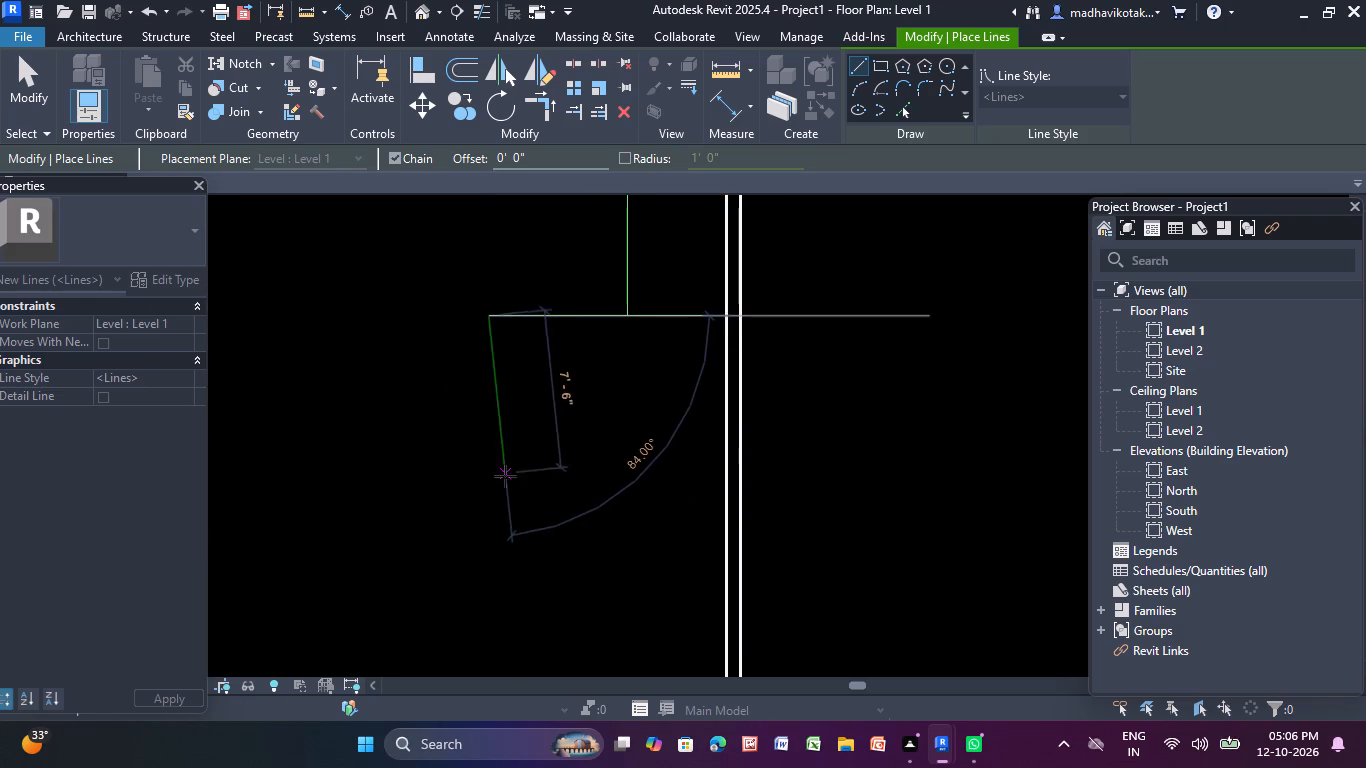
pyautogui.moveTo(493, 516); pyautogui.dragTo(475, 419, button='middle')
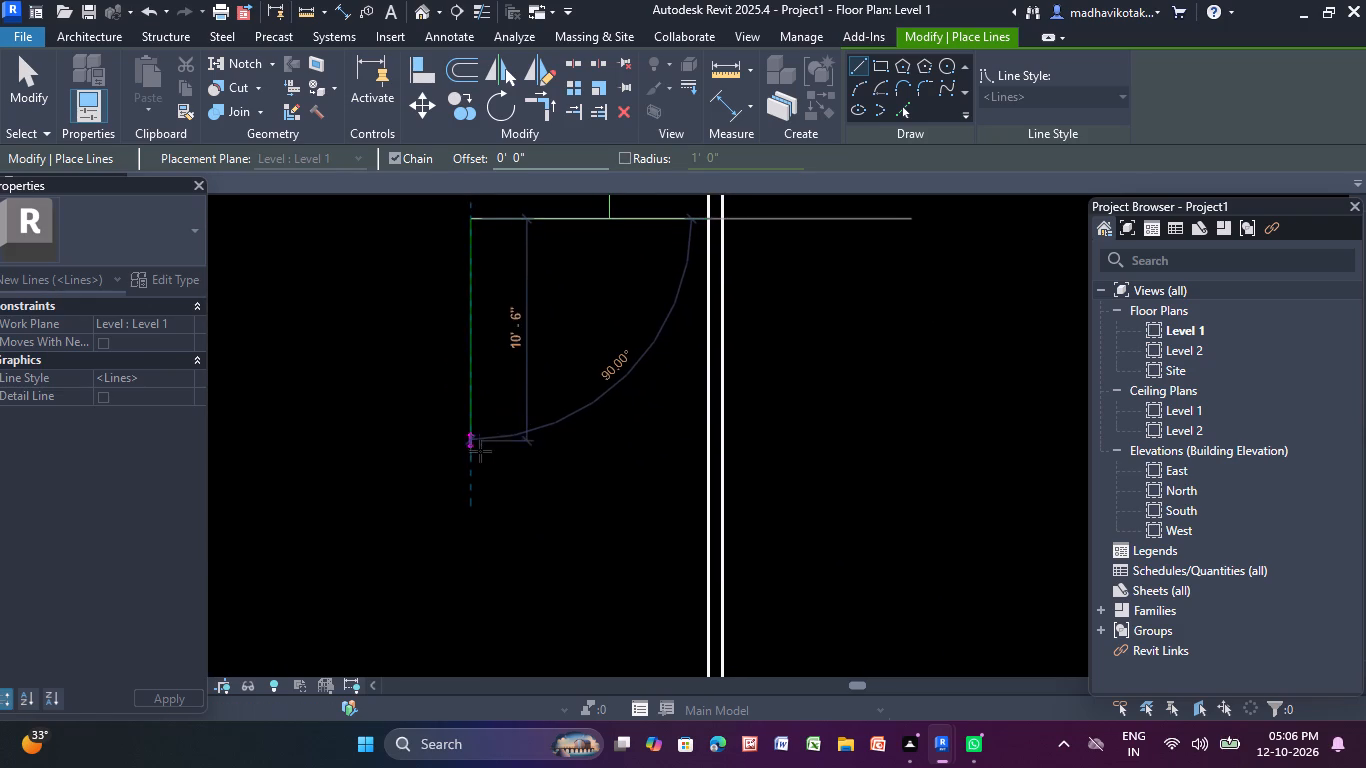
pyautogui.write("13'")
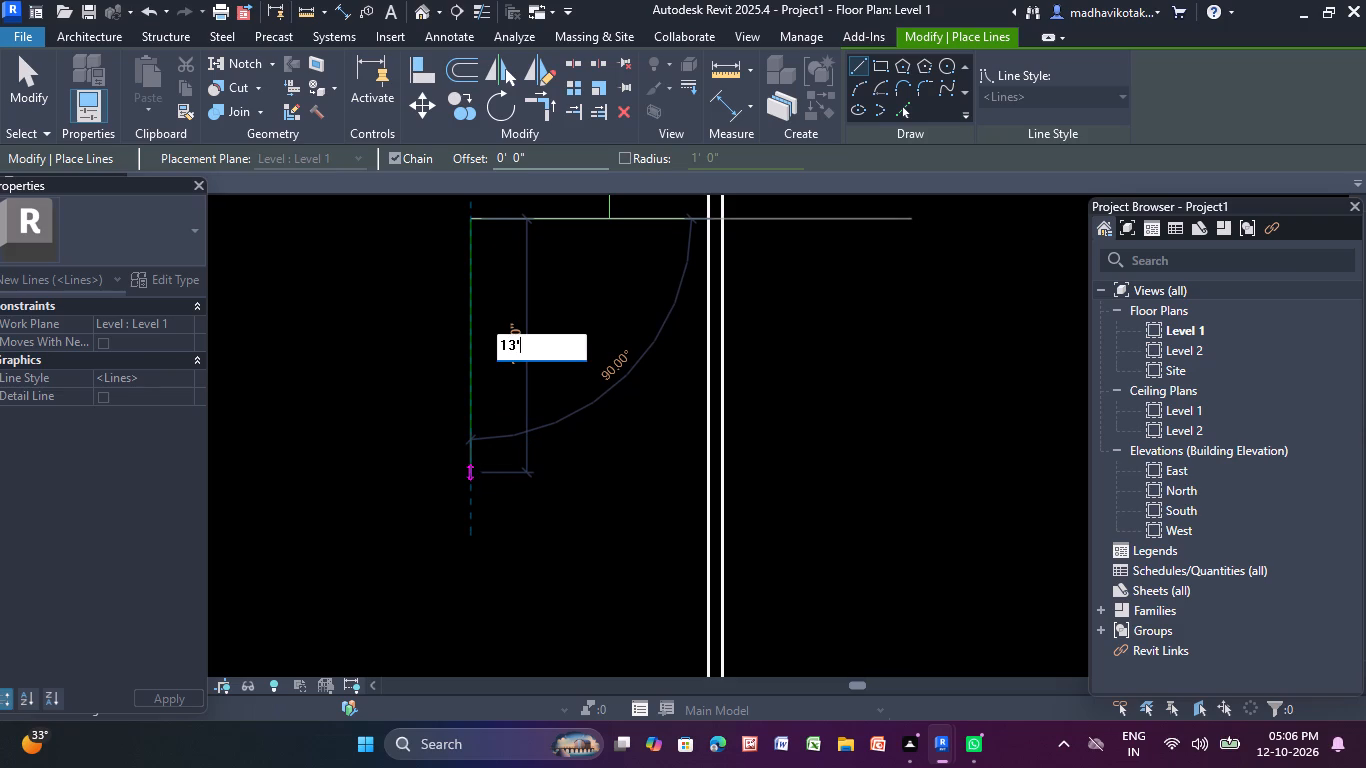
pyautogui.press('Return')
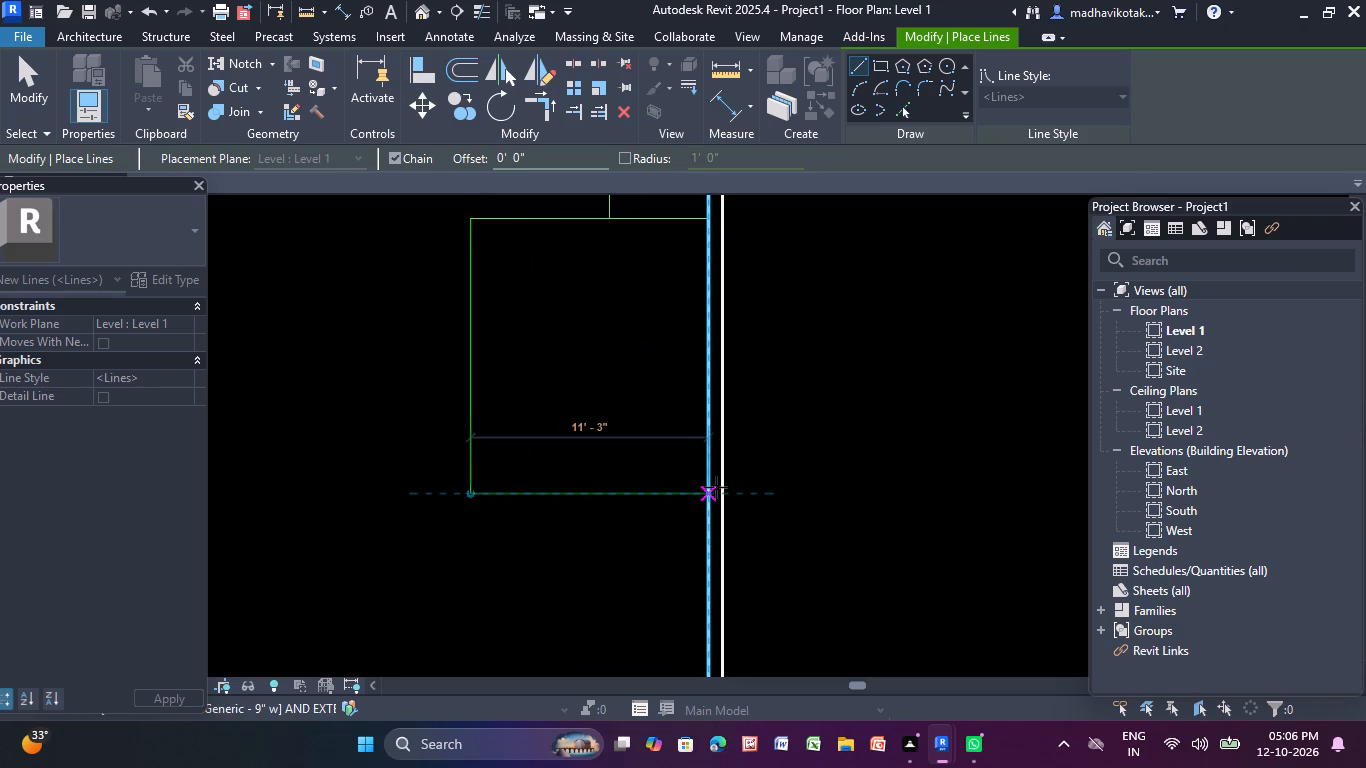
pyautogui.click(706, 493)
pyautogui.press('Escape')
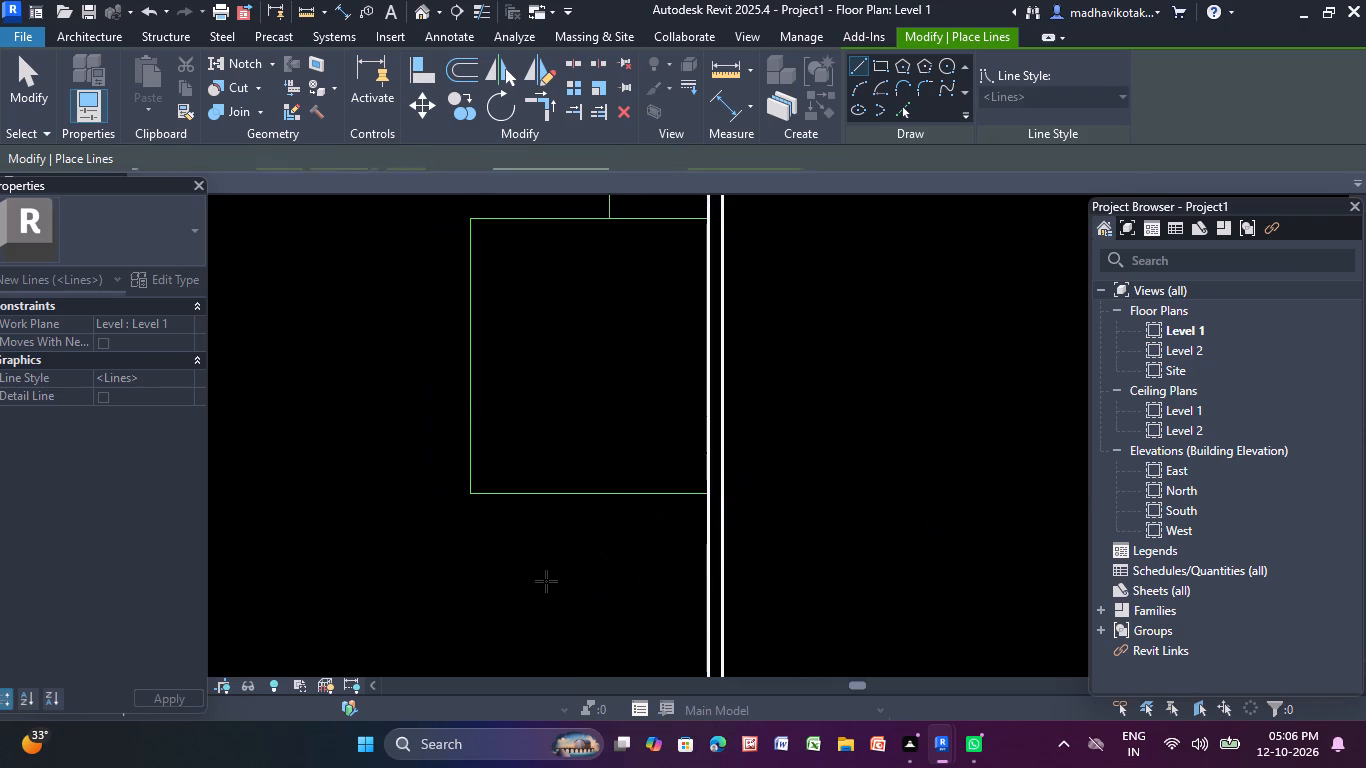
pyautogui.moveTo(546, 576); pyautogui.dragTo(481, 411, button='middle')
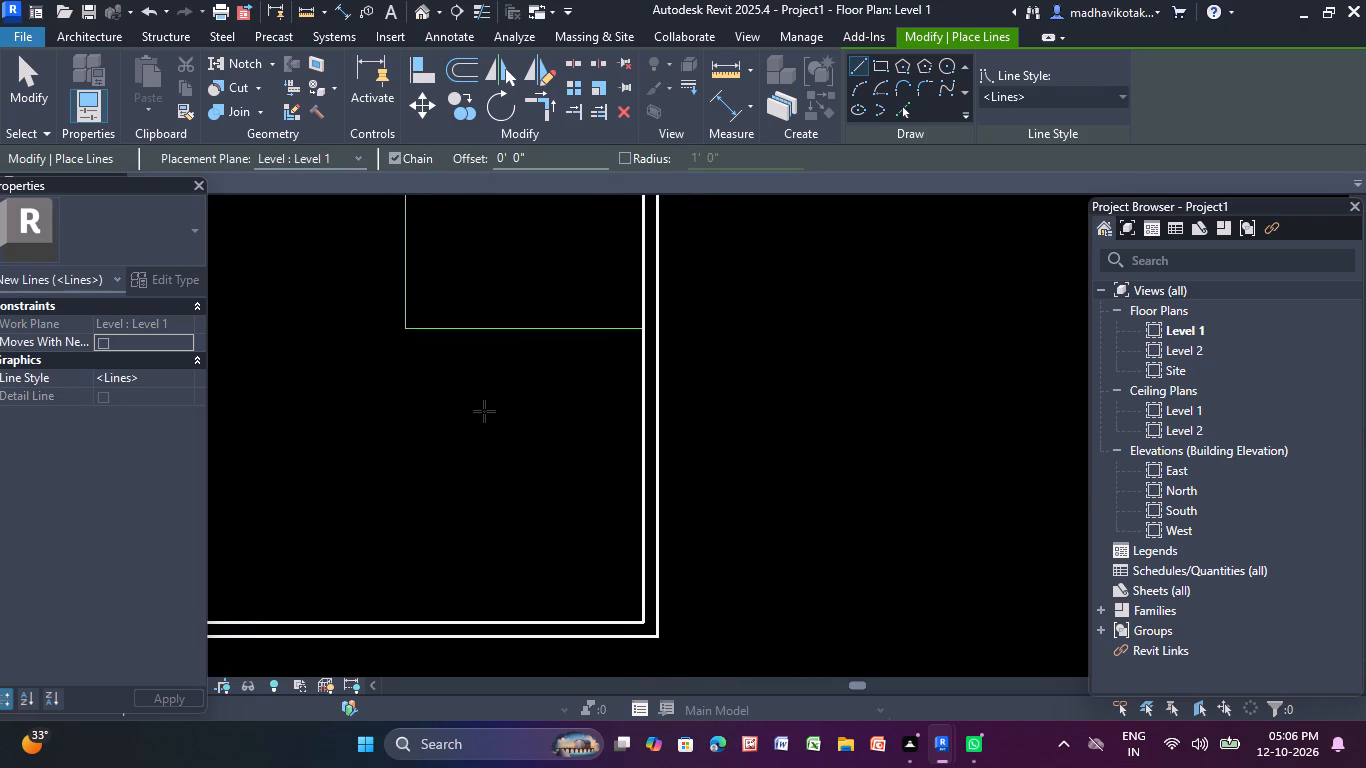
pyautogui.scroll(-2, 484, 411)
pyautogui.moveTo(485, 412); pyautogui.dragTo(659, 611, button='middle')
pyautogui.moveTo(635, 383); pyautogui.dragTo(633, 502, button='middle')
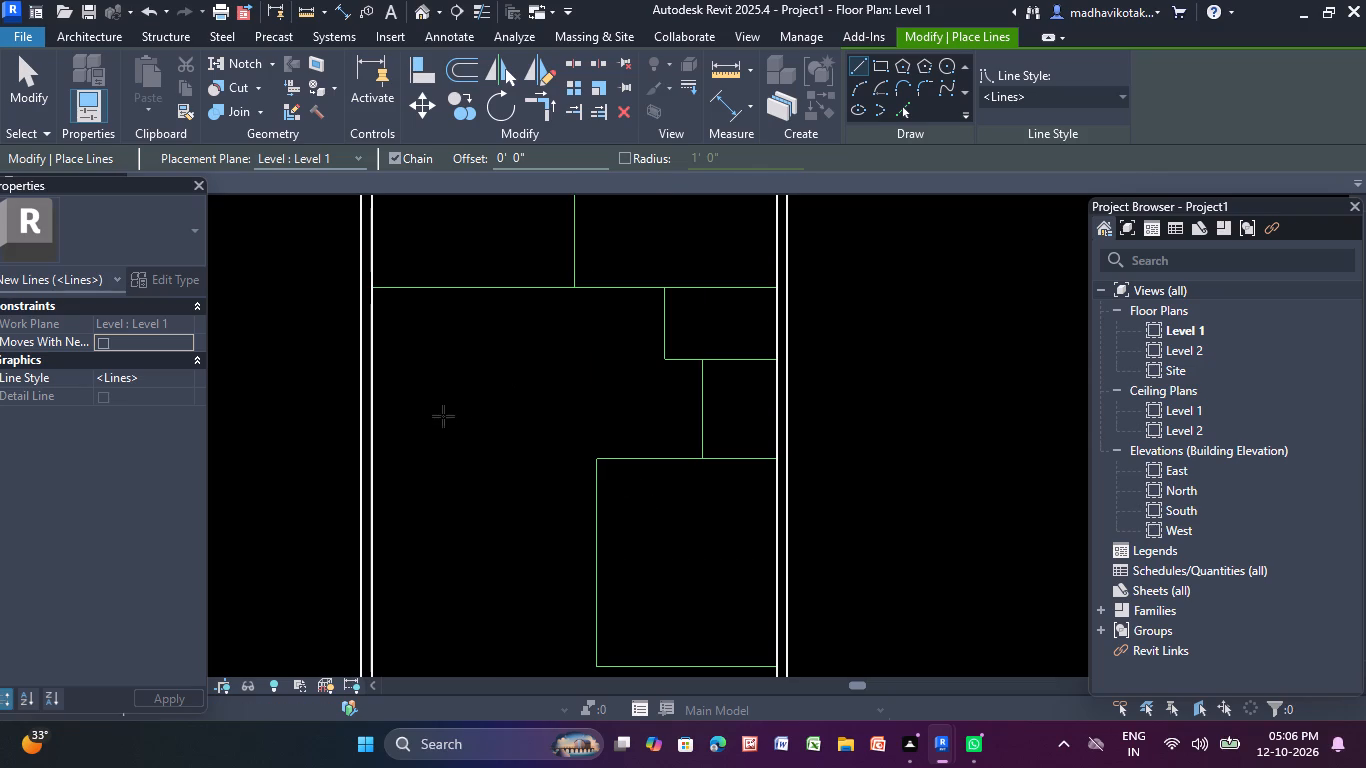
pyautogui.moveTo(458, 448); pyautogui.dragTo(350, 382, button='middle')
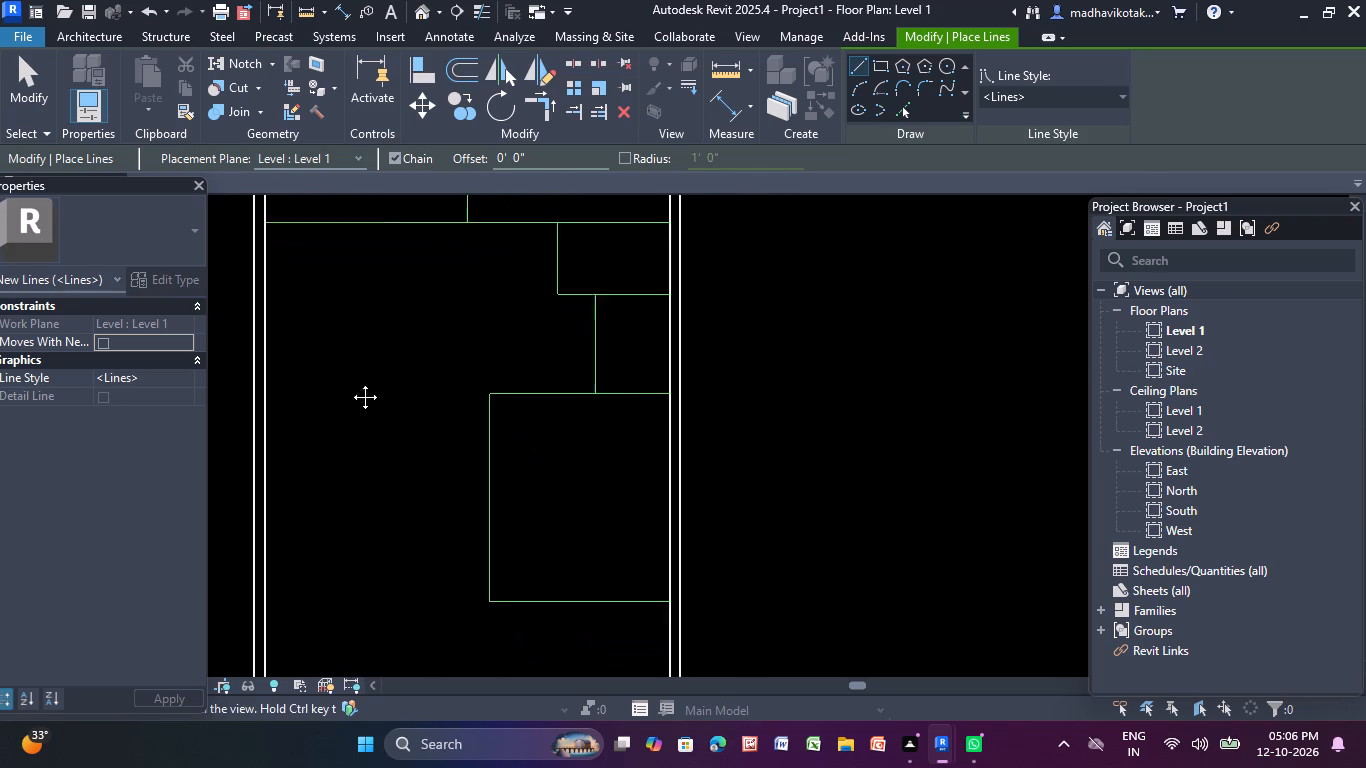
# Draw a horizontal model line about 14'-1" long from the left-hand wall to the upper-left corner of the 11'-3" by 13' room.
pyautogui.moveTo(350, 382); pyautogui.dragTo(327, 365, button='middle')
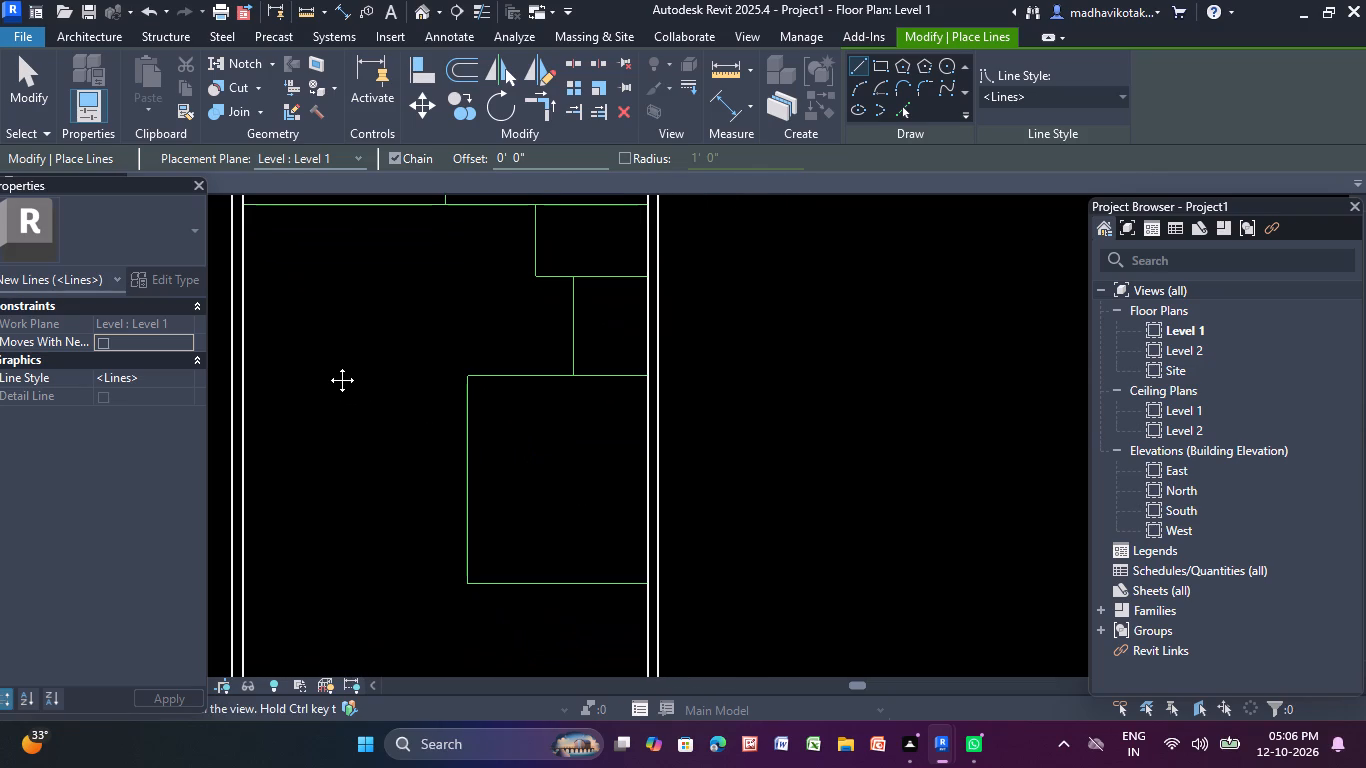
pyautogui.moveTo(327, 365); pyautogui.dragTo(325, 366, button='middle')
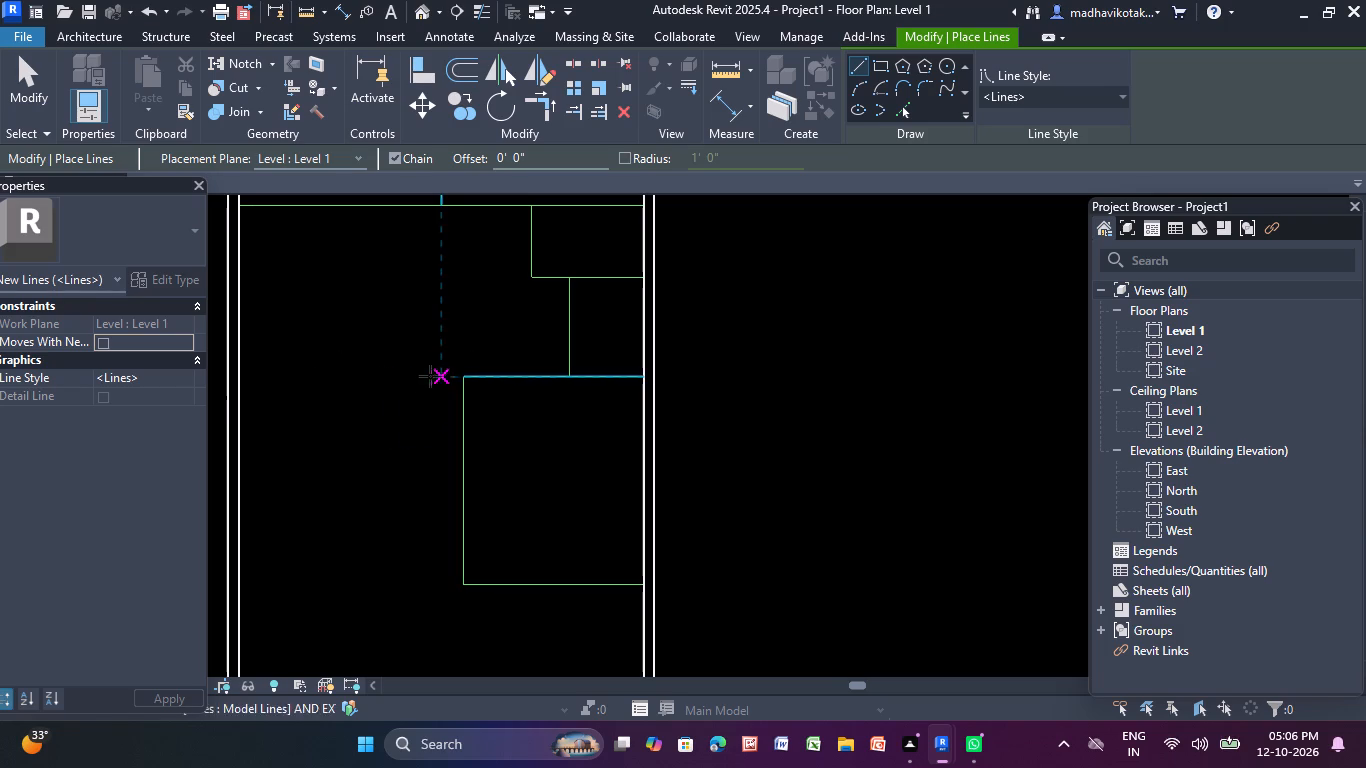
pyautogui.click(240, 377)
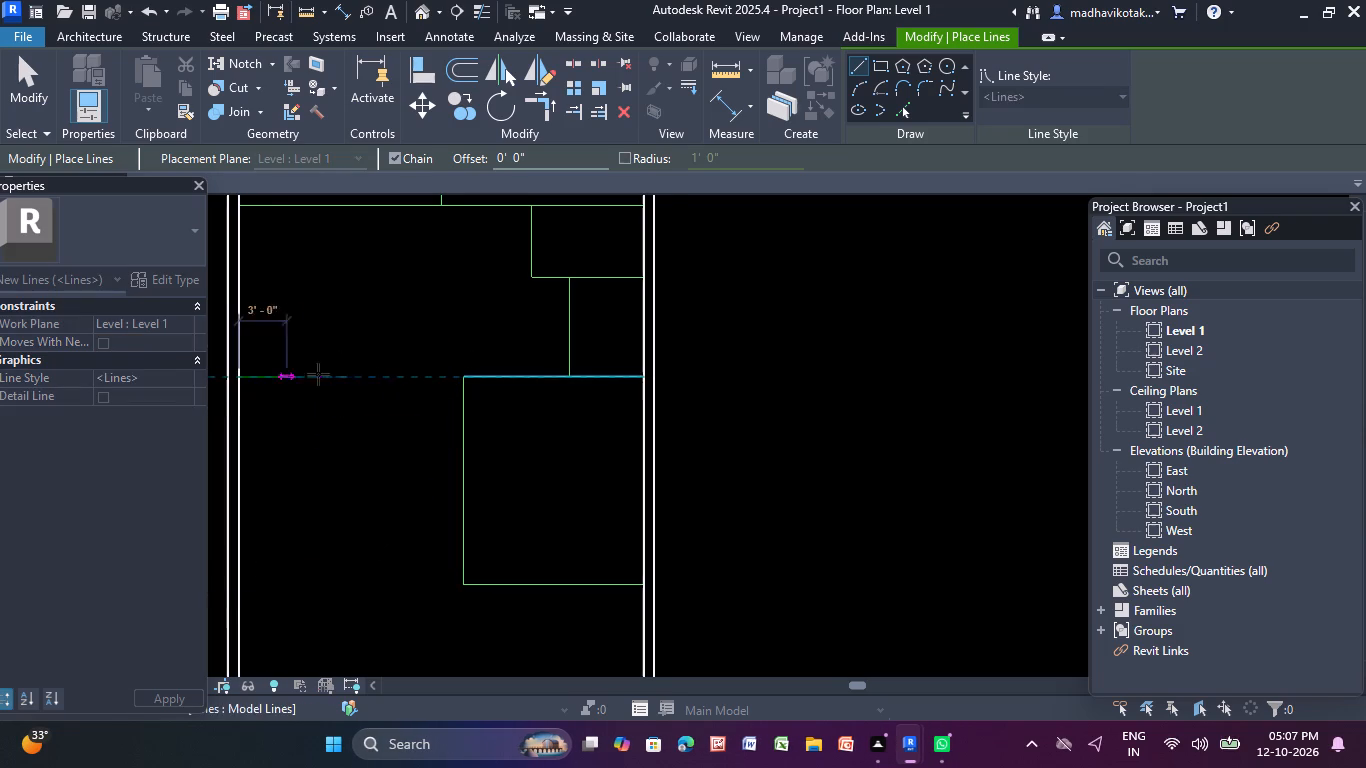
pyautogui.click(456, 373)
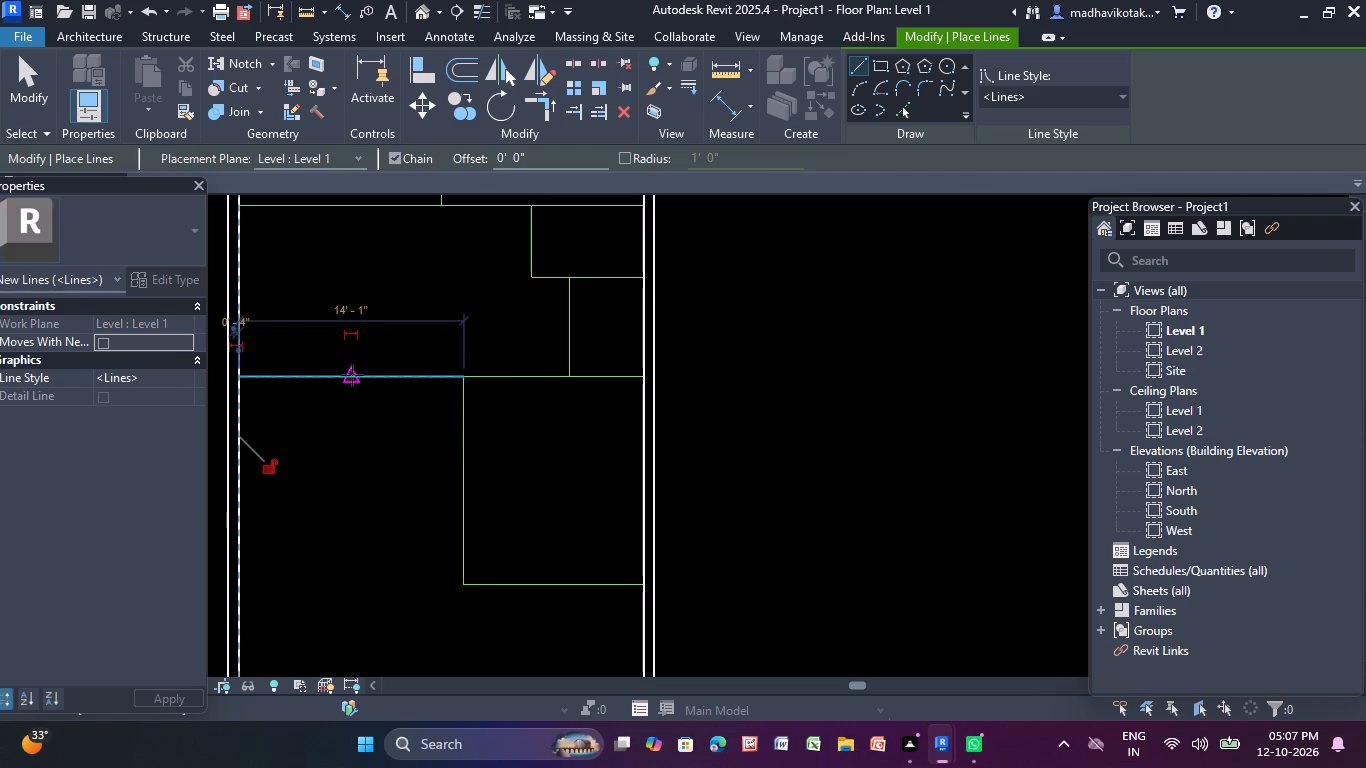
# Draw a horizontal model line from the room's lower-left corner across to the inner face of the left-hand wall.
pyautogui.moveTo(363, 490); pyautogui.dragTo(347, 264, button='middle')
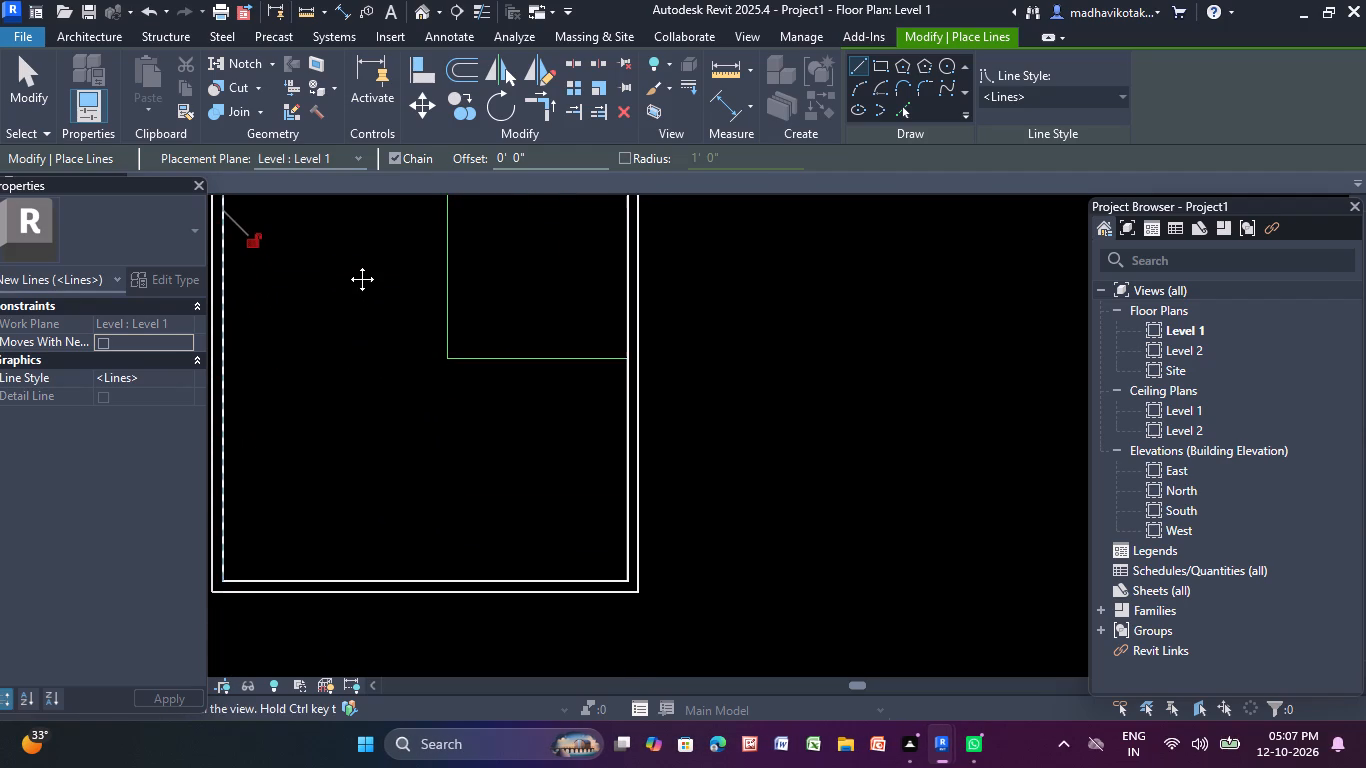
pyautogui.moveTo(347, 264); pyautogui.dragTo(328, 213, button='middle')
pyautogui.moveTo(402, 370); pyautogui.dragTo(879, 414, button='middle')
pyautogui.moveTo(752, 403); pyautogui.dragTo(591, 434, button='middle')
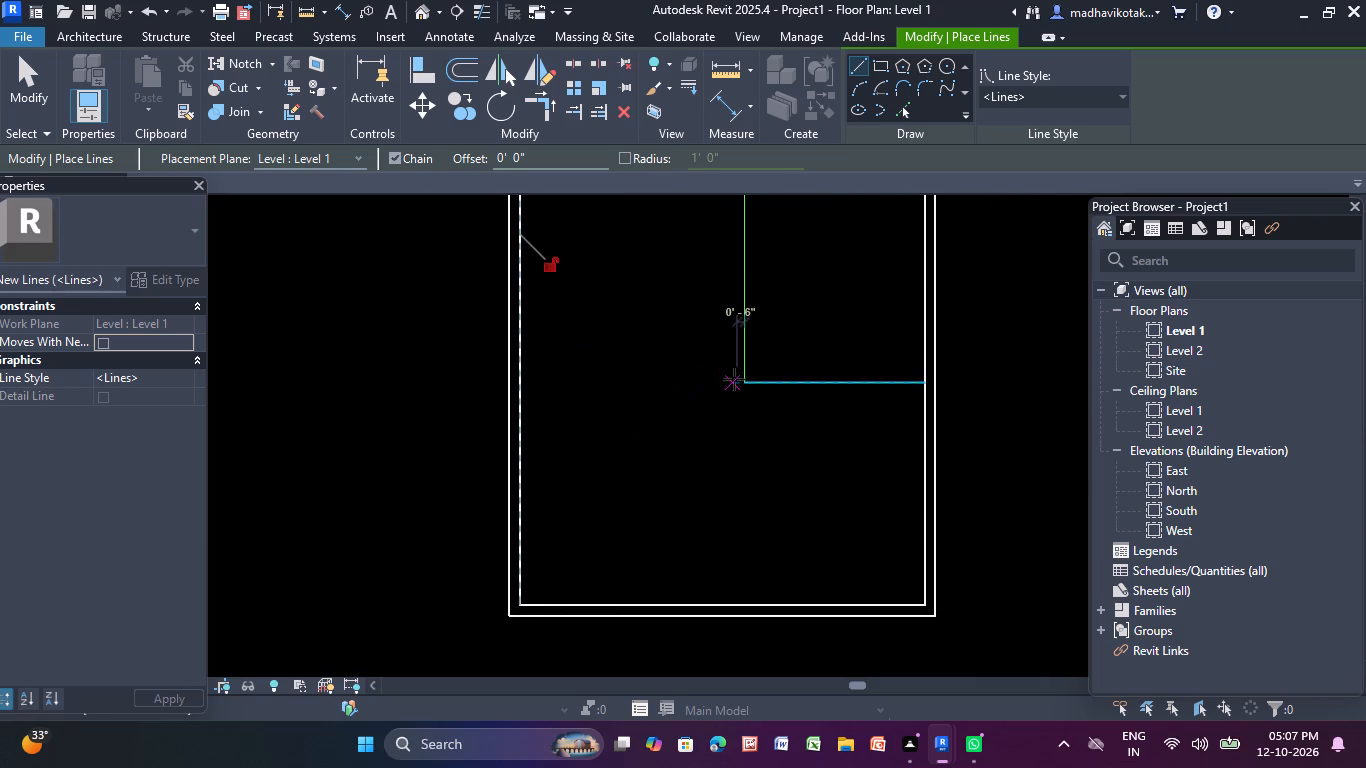
pyautogui.moveTo(744, 382); pyautogui.dragTo(723, 382)
pyautogui.click(519, 383)
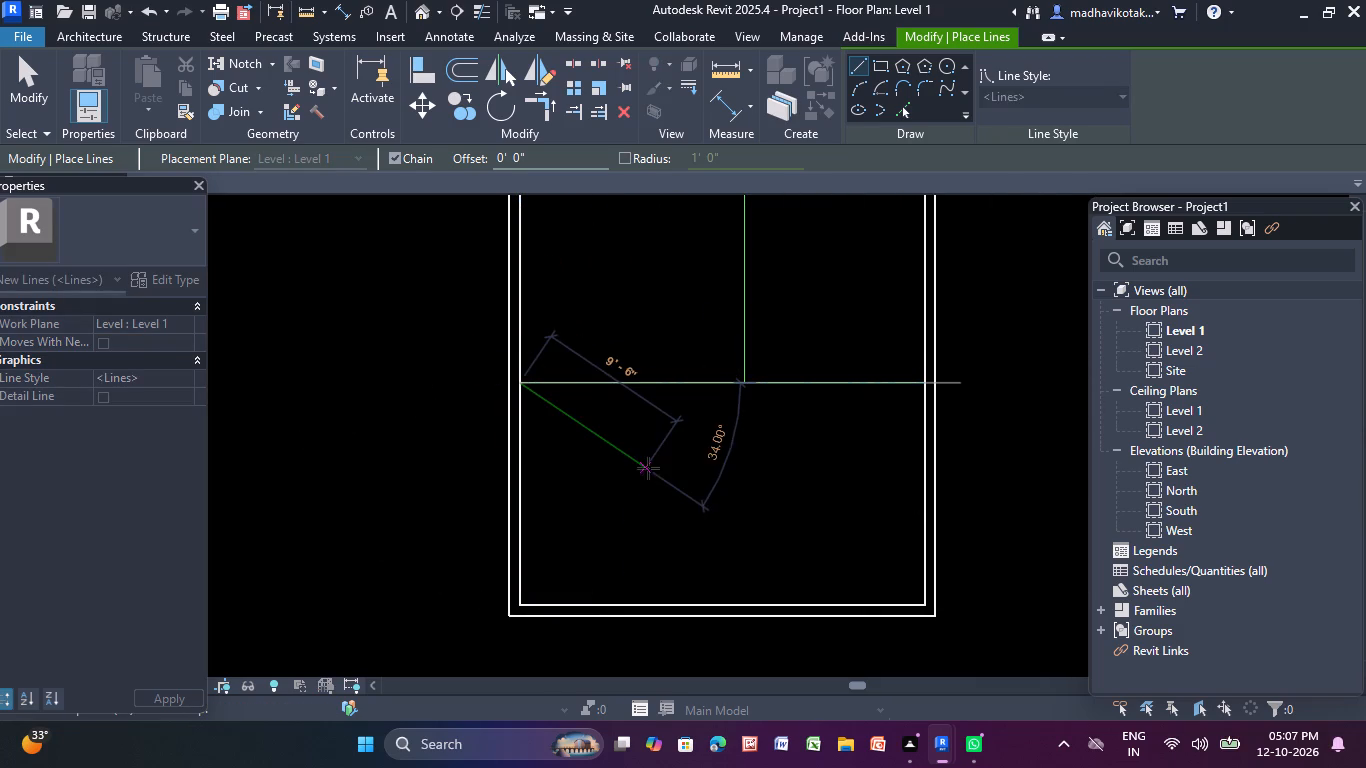
pyautogui.press('Escape')
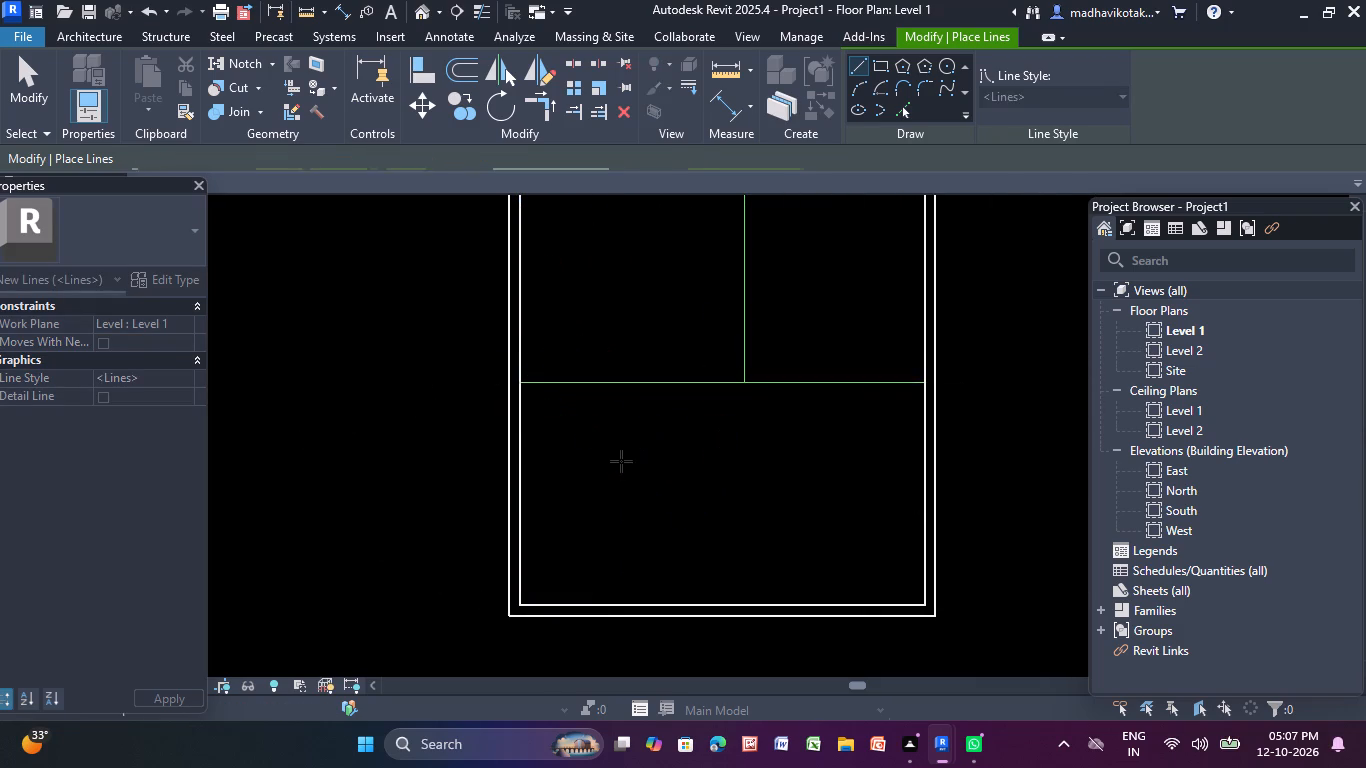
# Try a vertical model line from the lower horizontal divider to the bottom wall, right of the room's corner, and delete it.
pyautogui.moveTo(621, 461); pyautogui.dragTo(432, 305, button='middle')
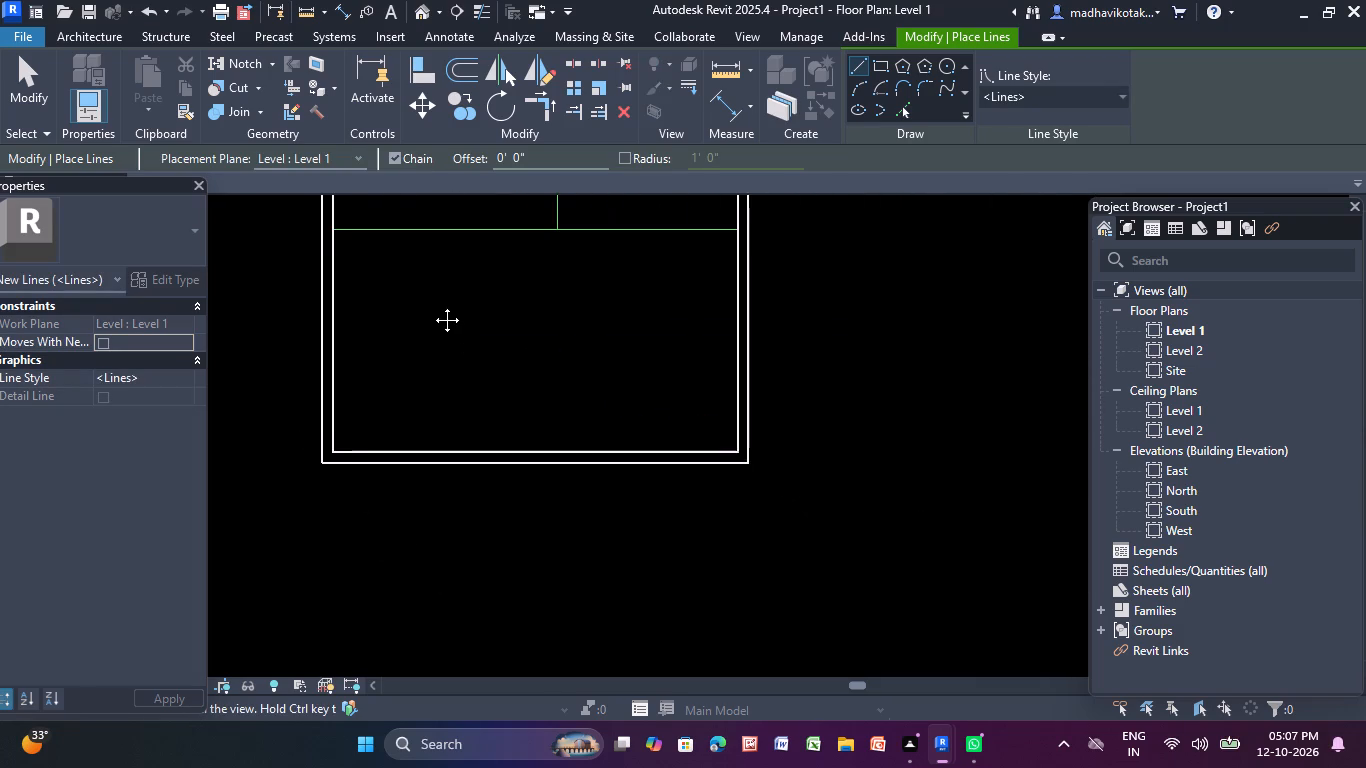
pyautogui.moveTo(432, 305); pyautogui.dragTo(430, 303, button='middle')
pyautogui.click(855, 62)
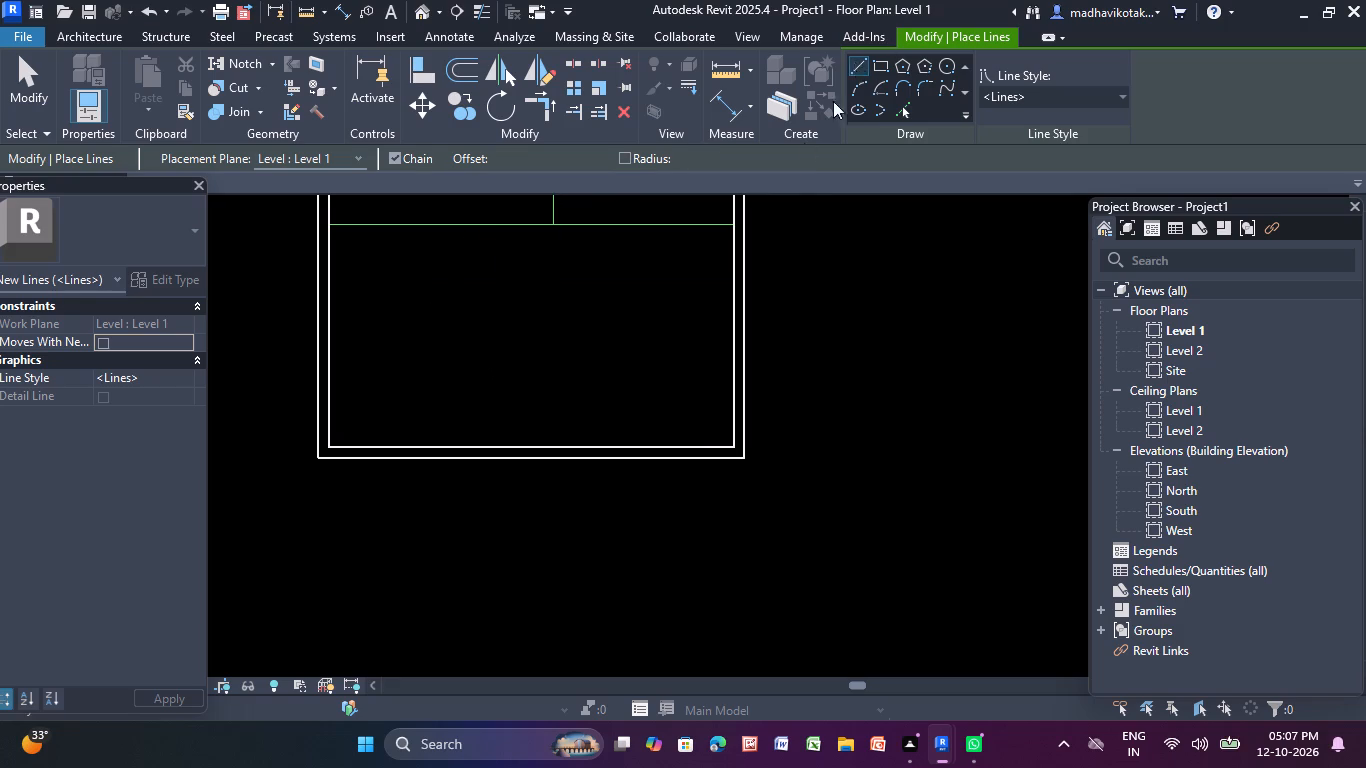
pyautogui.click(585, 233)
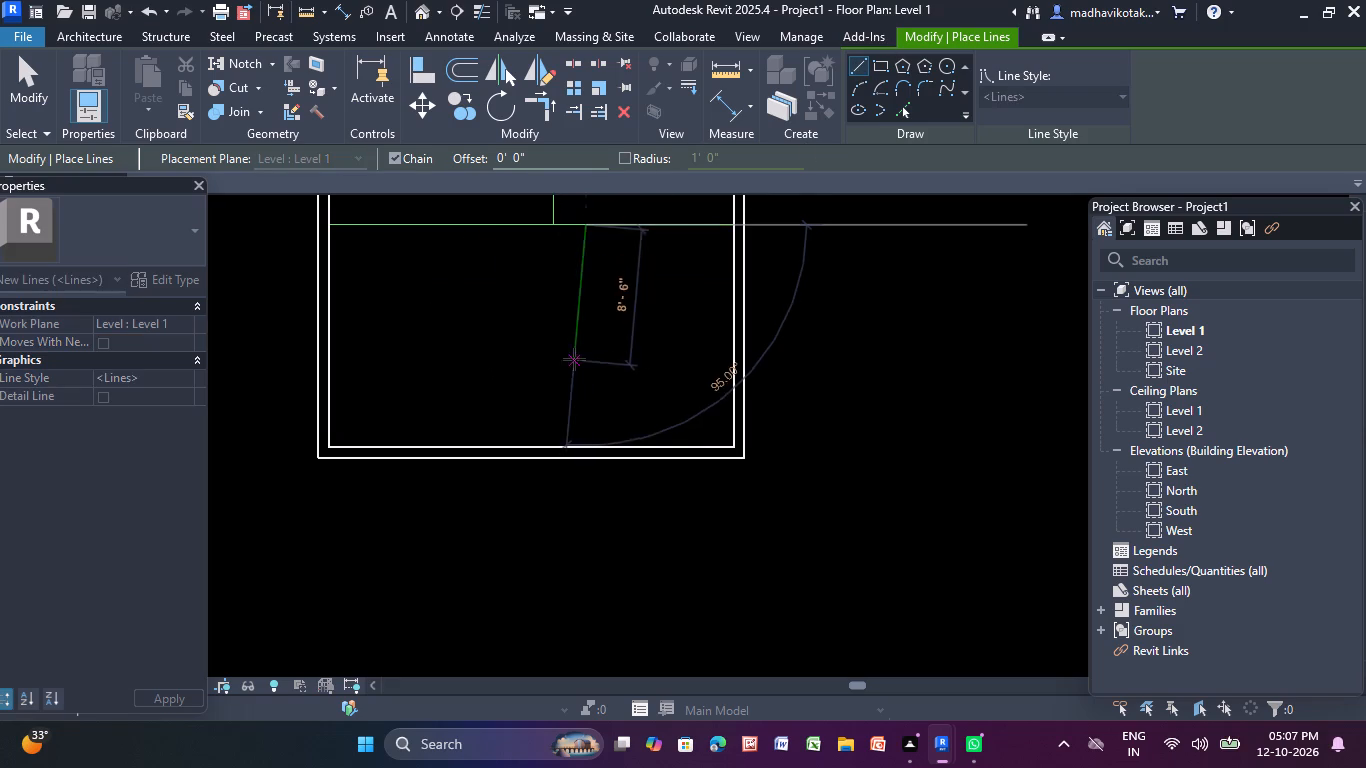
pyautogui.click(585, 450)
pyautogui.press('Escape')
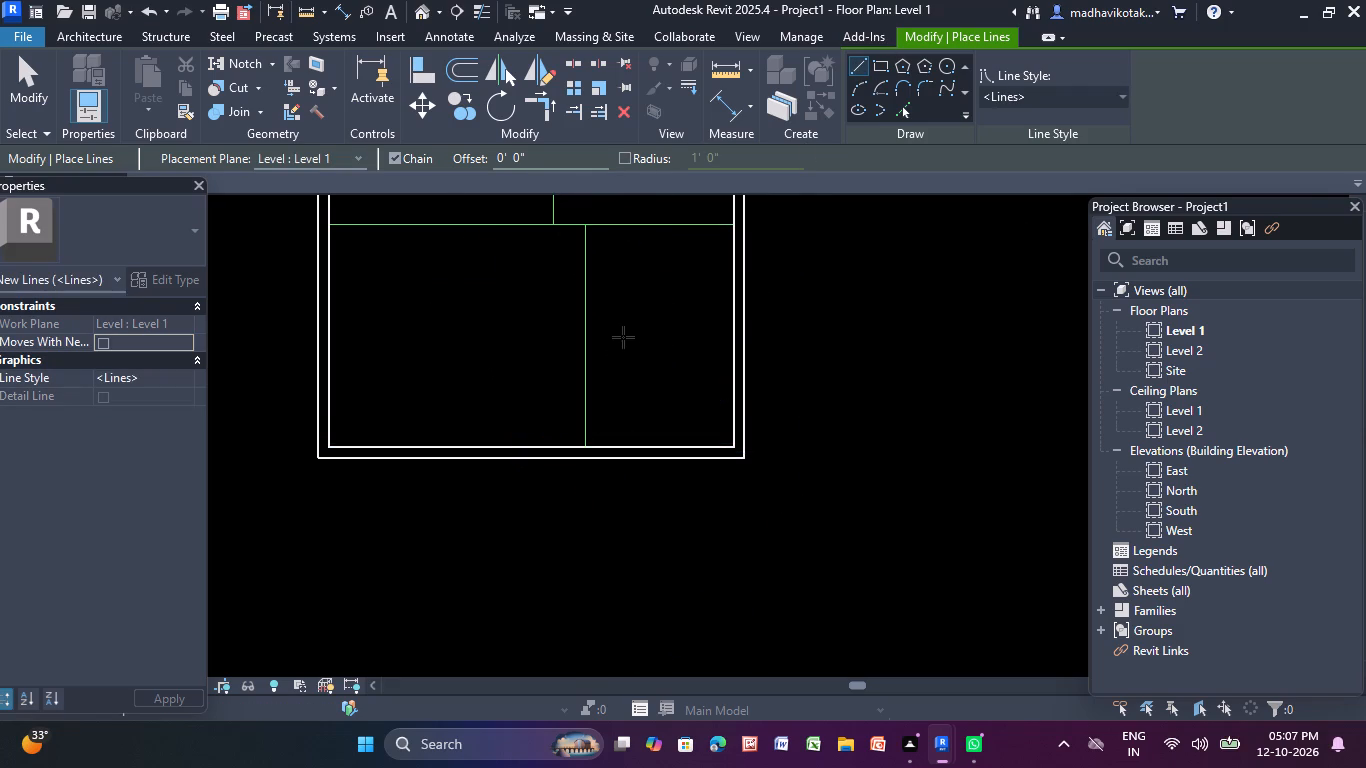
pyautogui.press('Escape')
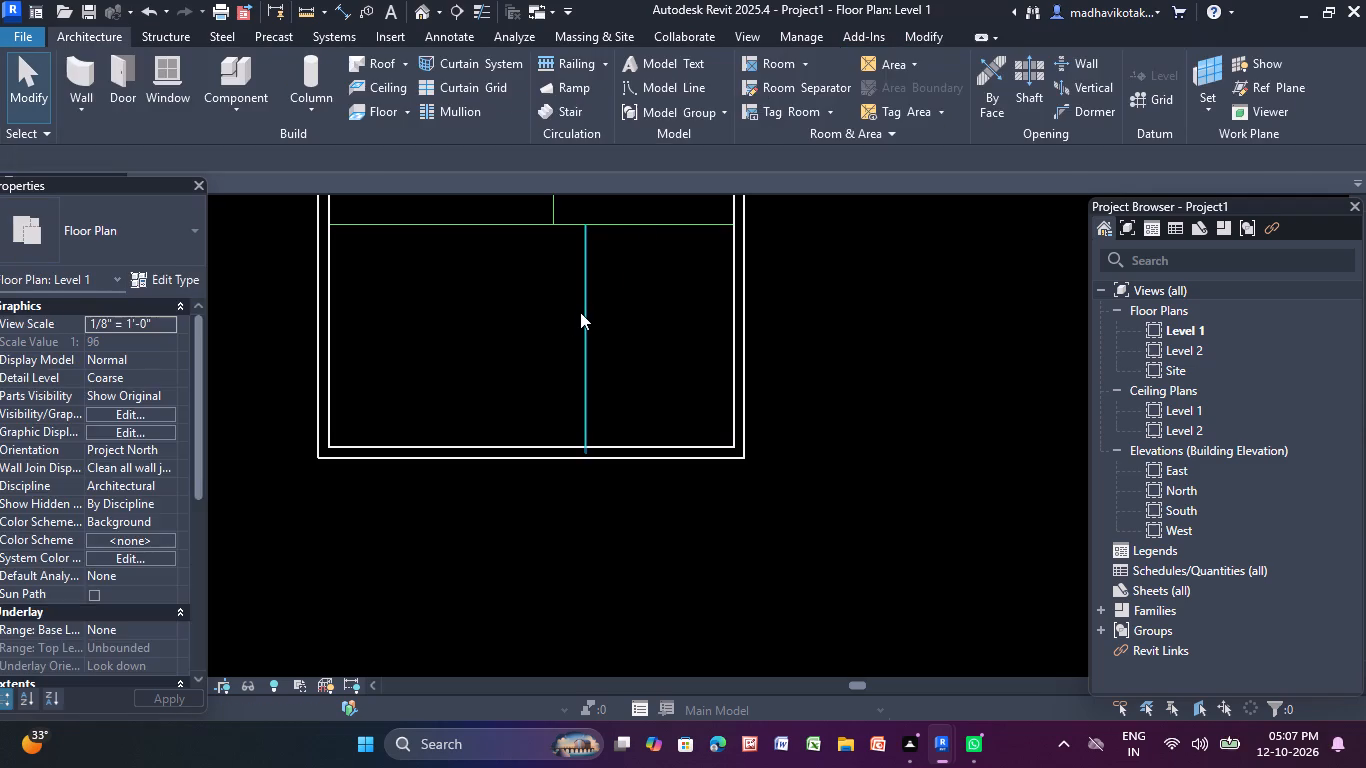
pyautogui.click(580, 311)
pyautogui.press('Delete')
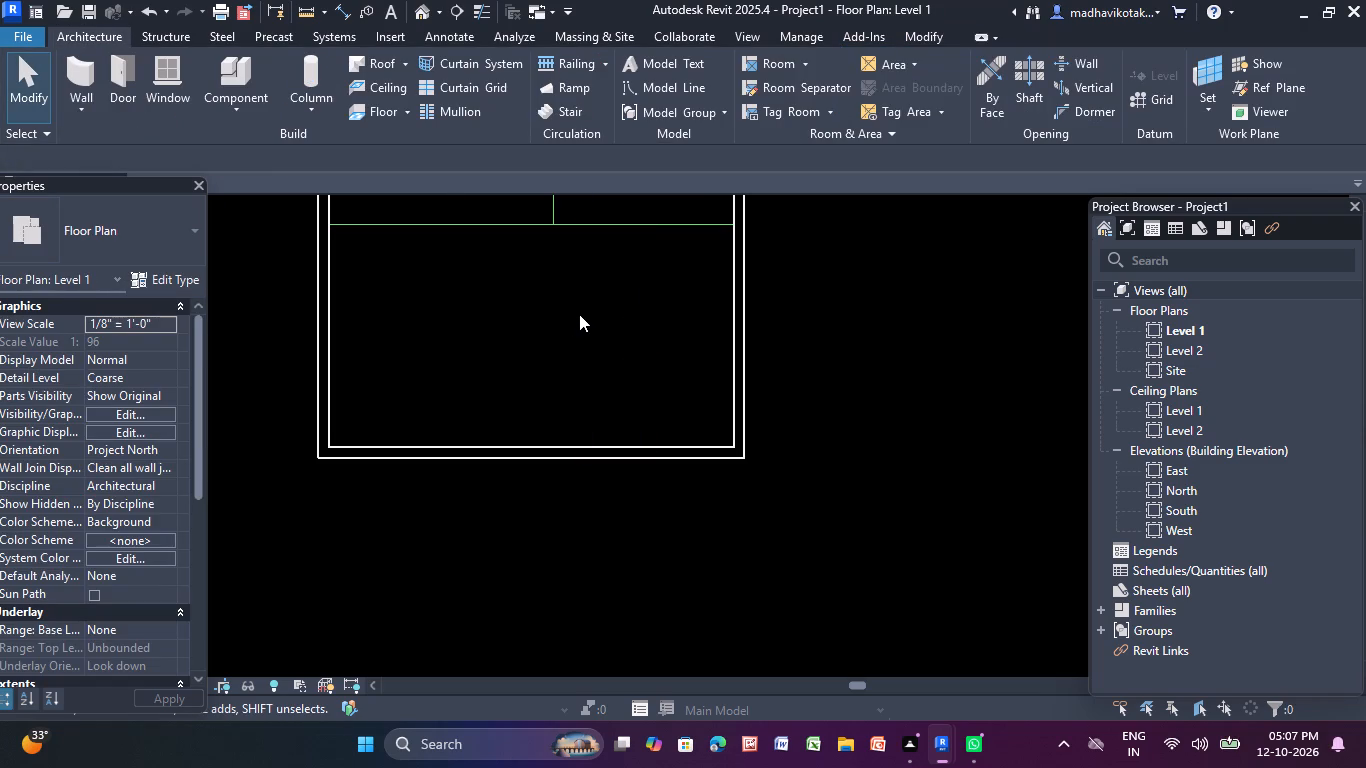
# Draw a vertical model line about 13'-11" long from the room's lower-left corner down to the bottom wall's inner face.
pyautogui.scroll(-1, 559, 290)
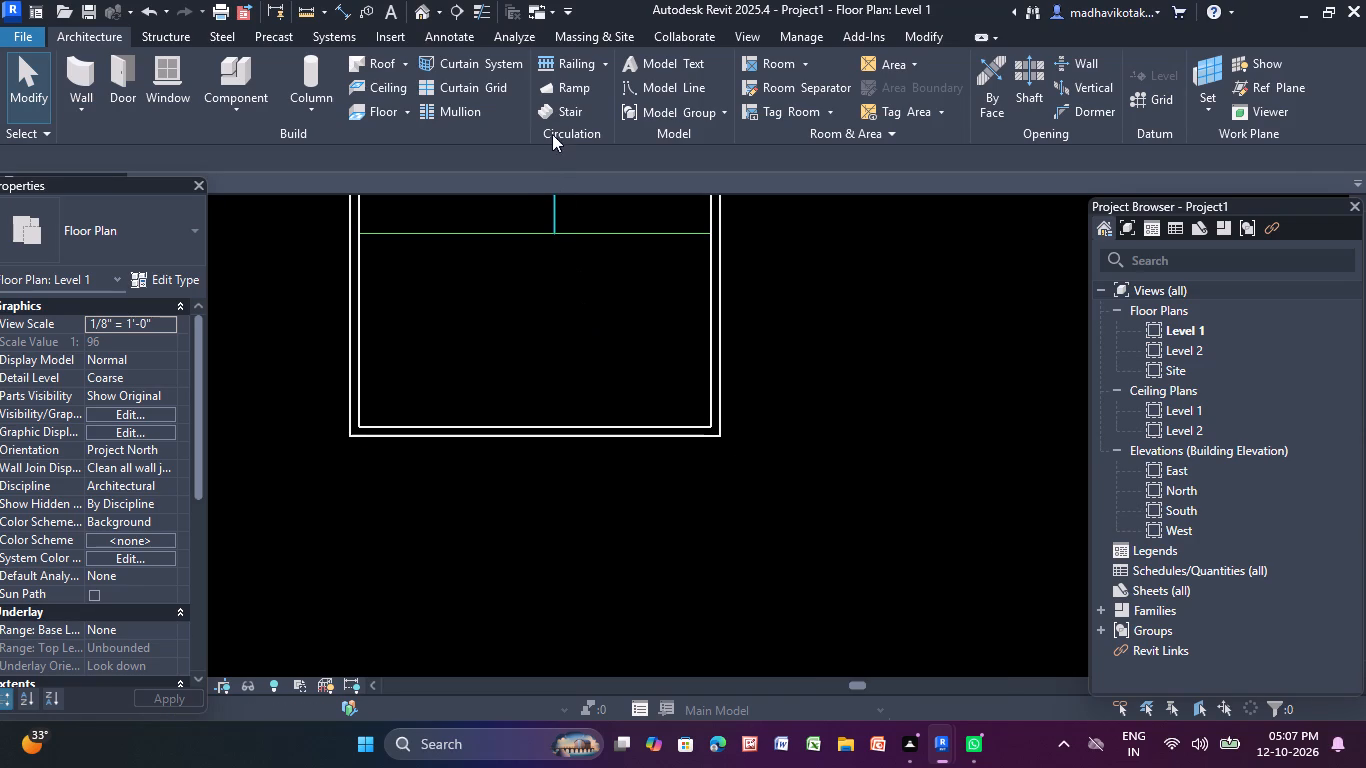
pyautogui.click(650, 89)
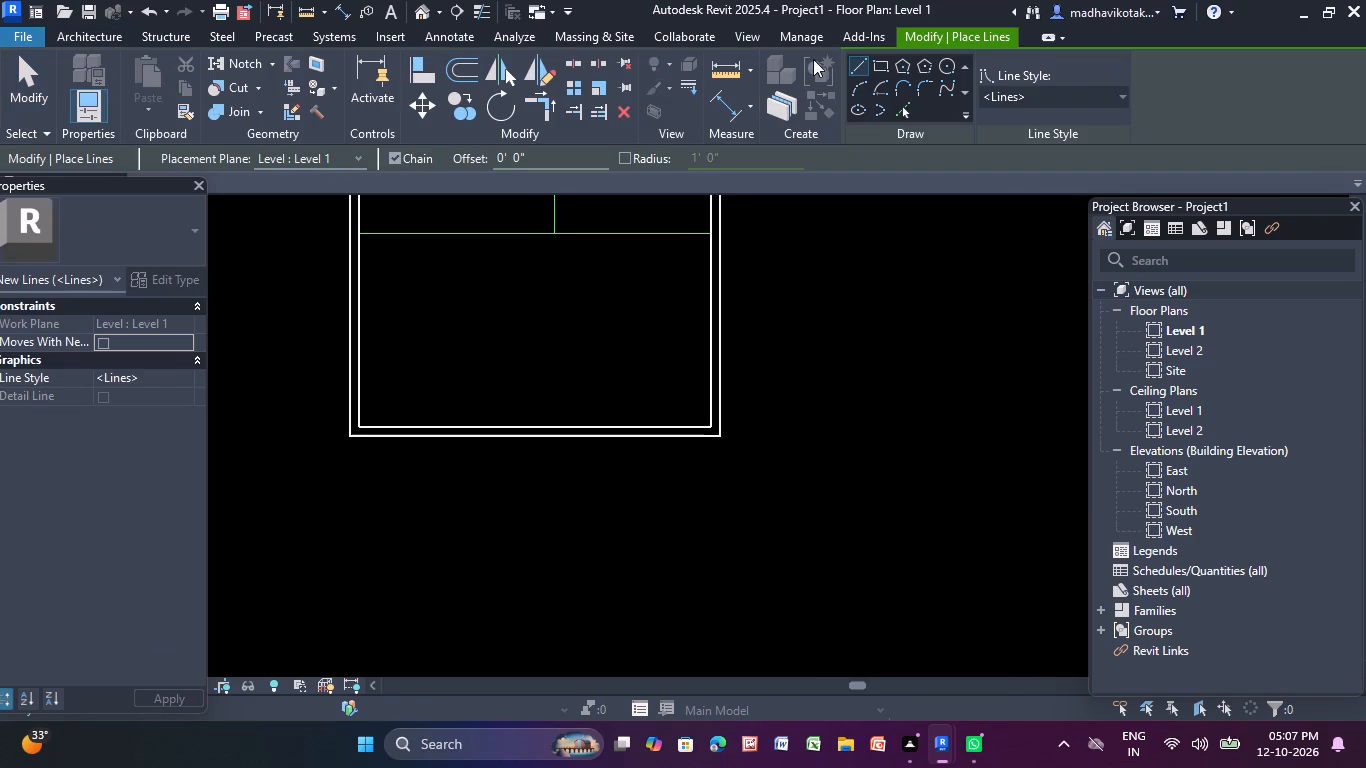
pyautogui.click(854, 67)
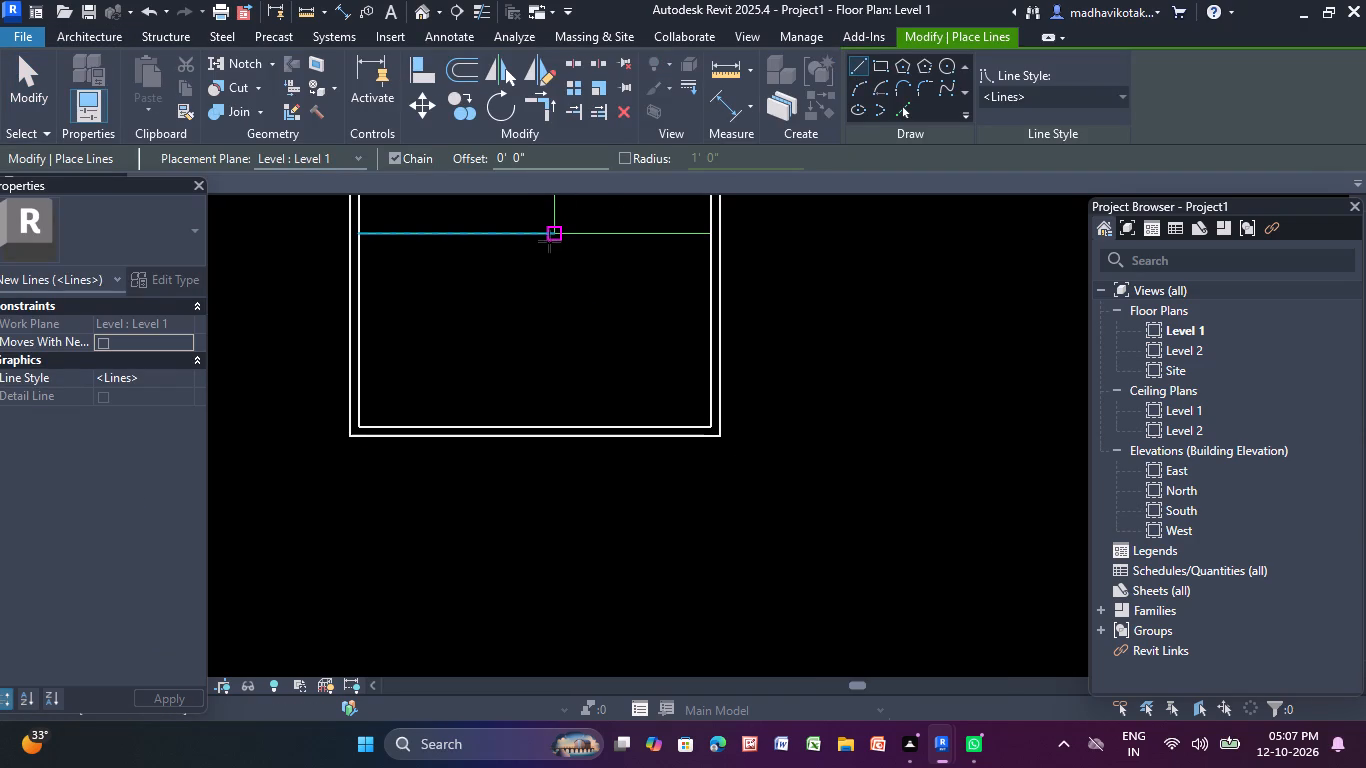
pyautogui.click(554, 225)
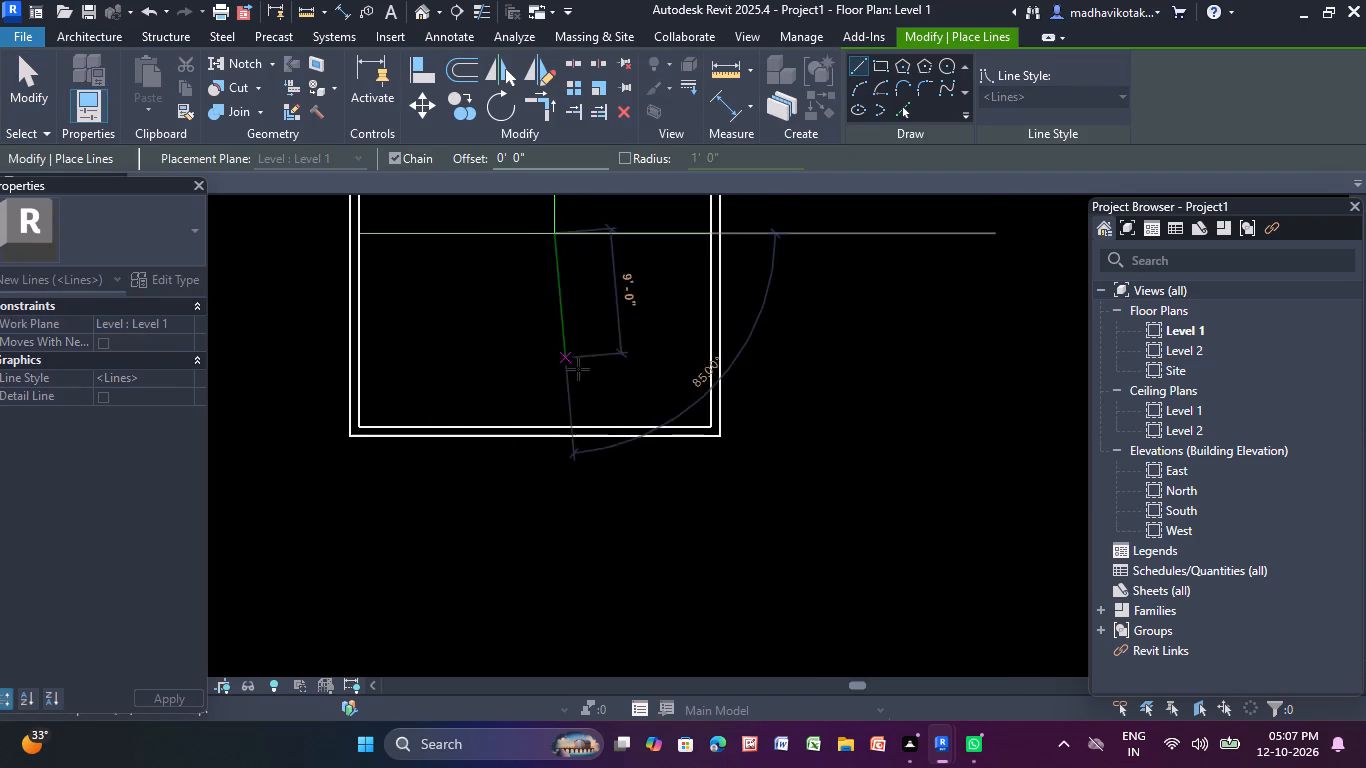
pyautogui.click(563, 423)
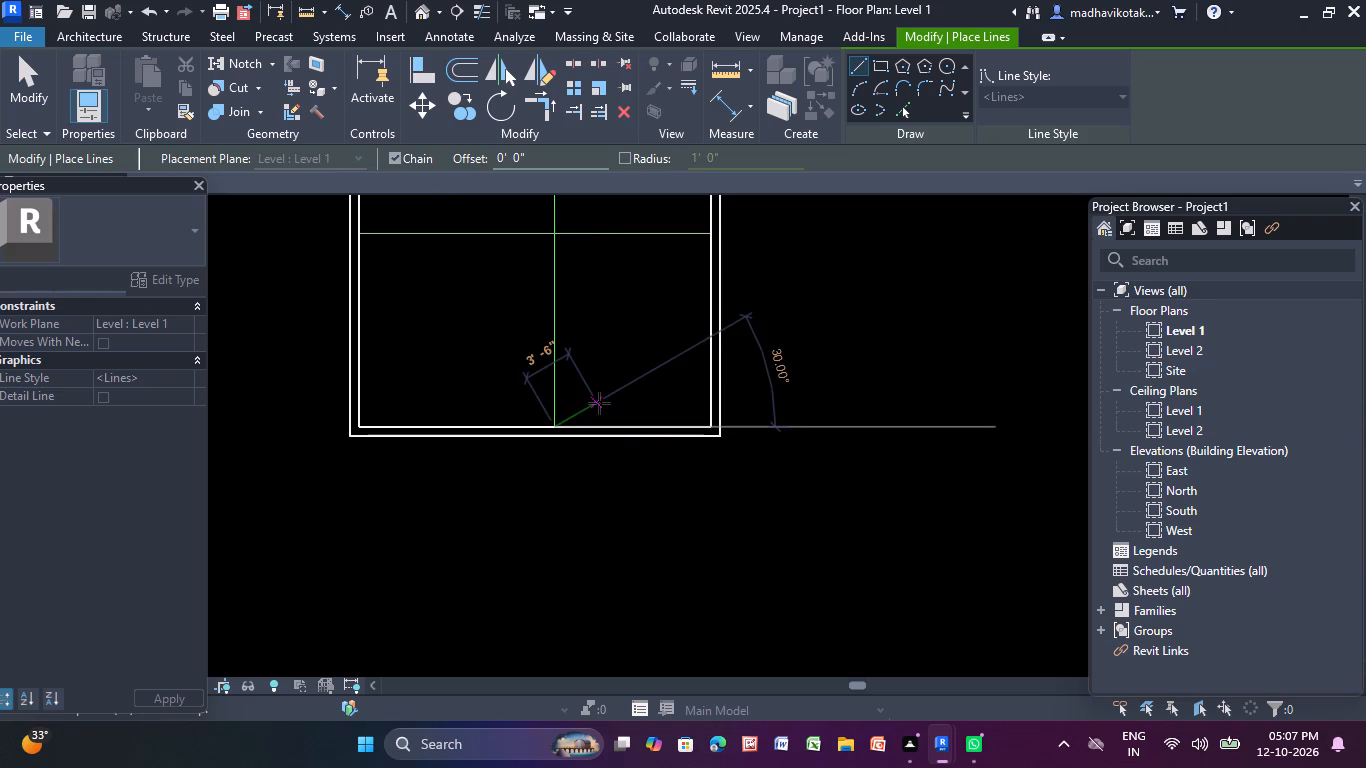
pyautogui.press('Escape')
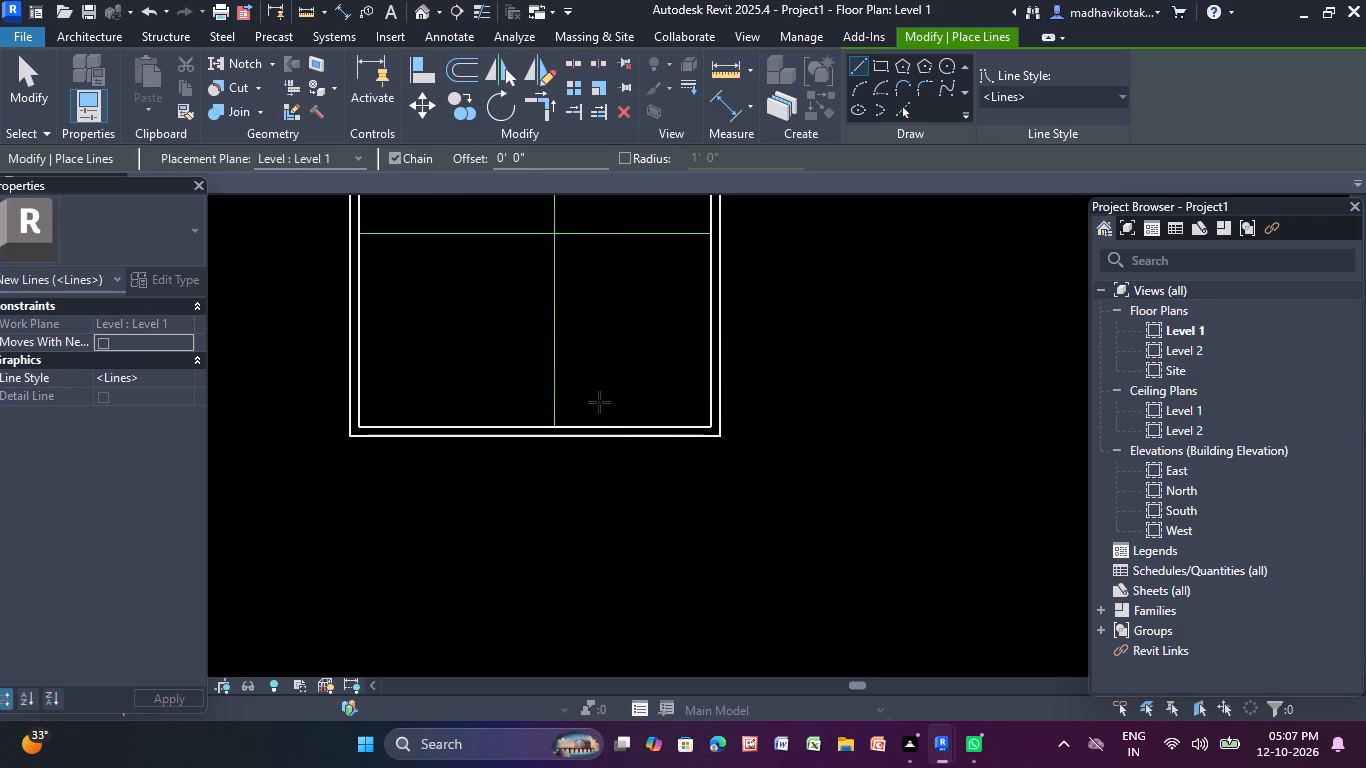
# Draw a 3' vertical model line down from the crossing of the lower horizontal divider and the vertical line.
pyautogui.moveTo(580, 295); pyautogui.dragTo(538, 468, button='middle')
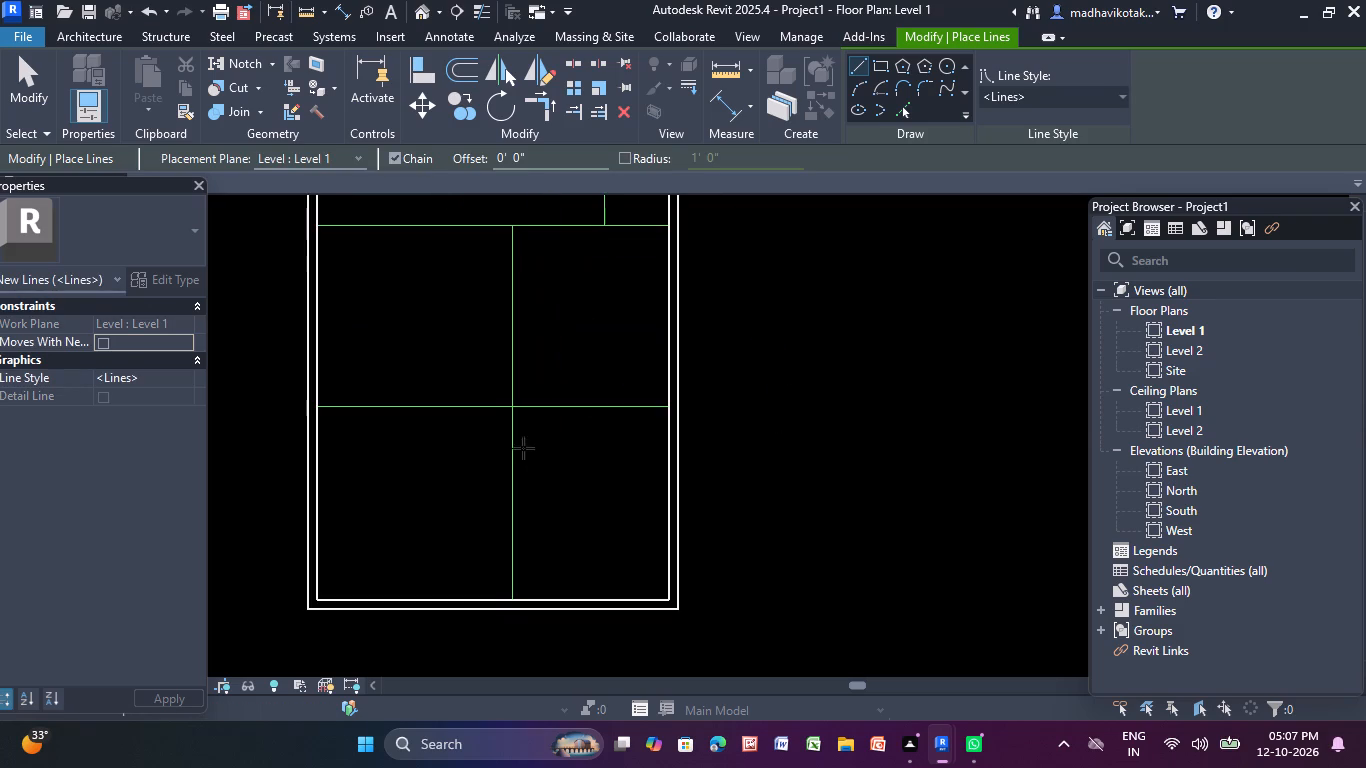
pyautogui.moveTo(523, 448); pyautogui.dragTo(470, 378, button='middle')
pyautogui.click(461, 333)
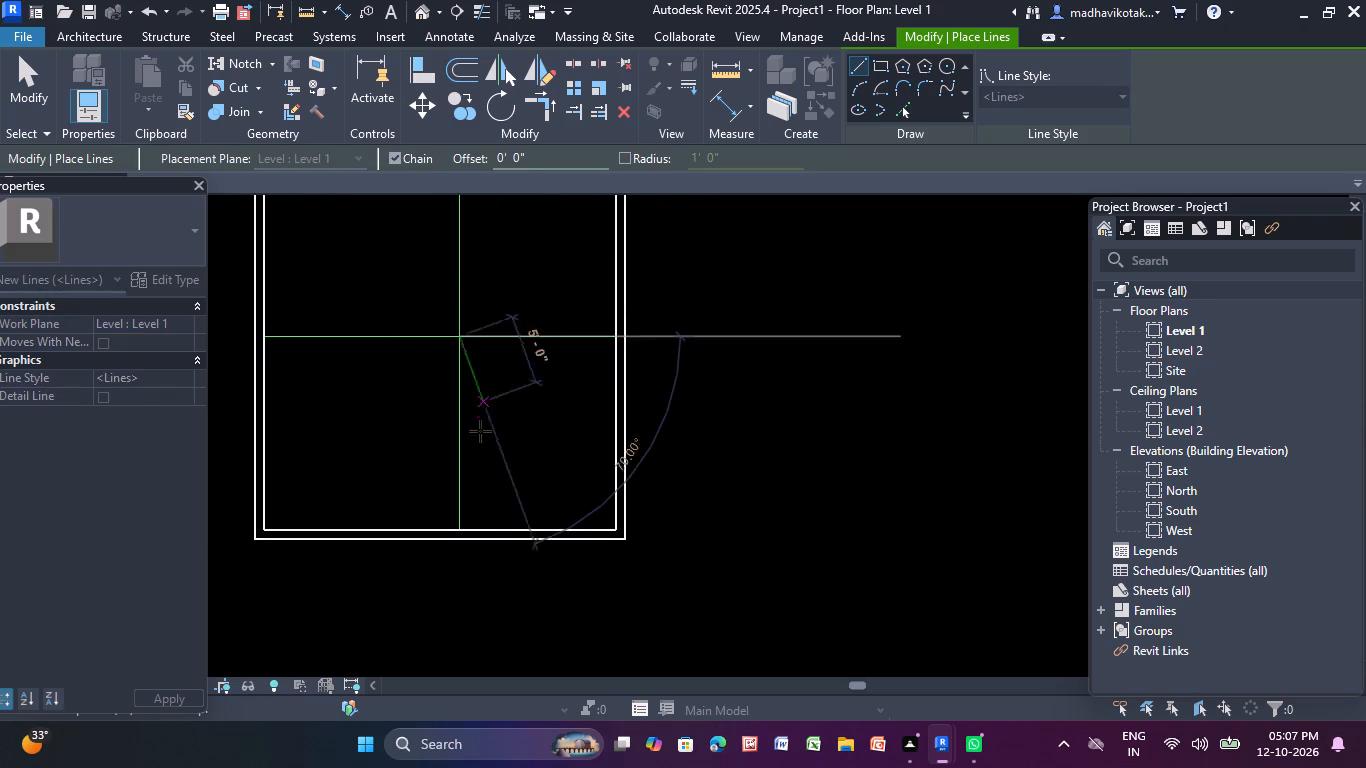
pyautogui.write("3'")
pyautogui.press('Return')
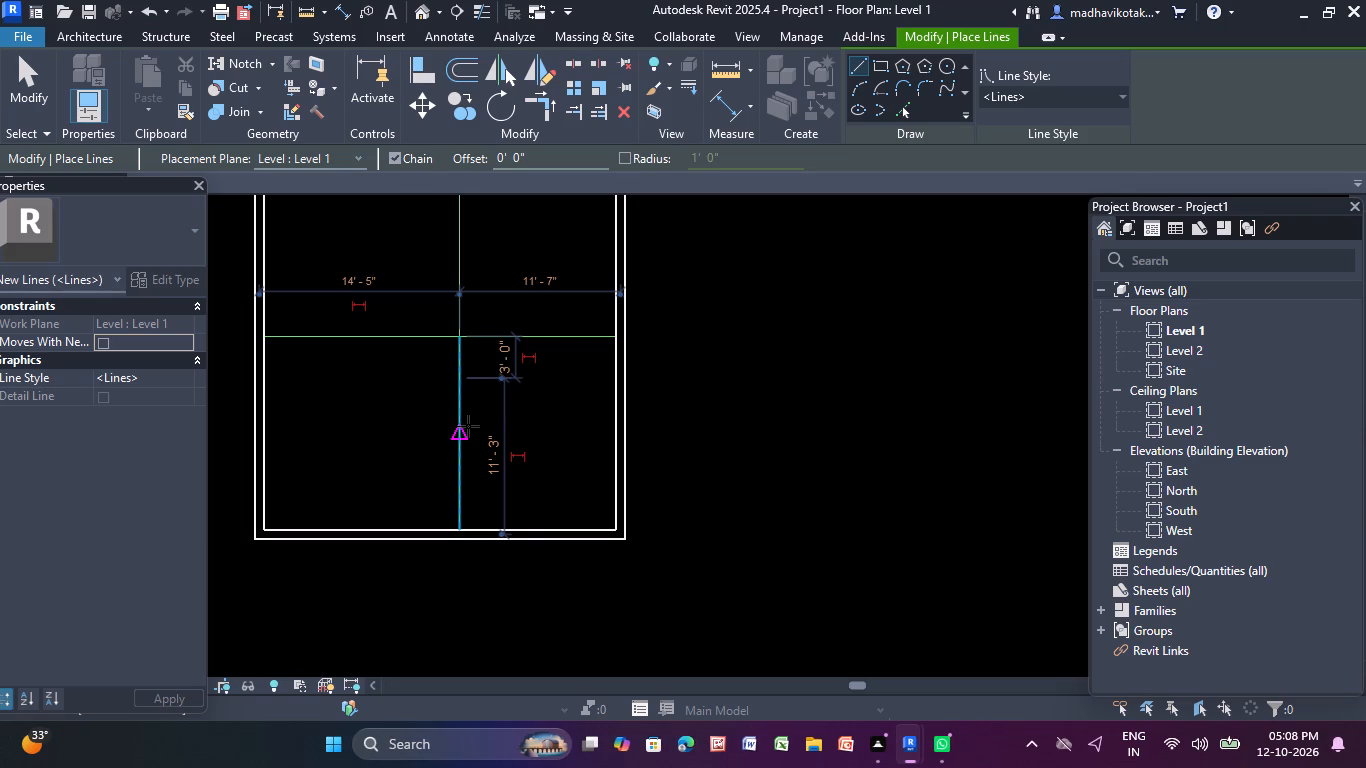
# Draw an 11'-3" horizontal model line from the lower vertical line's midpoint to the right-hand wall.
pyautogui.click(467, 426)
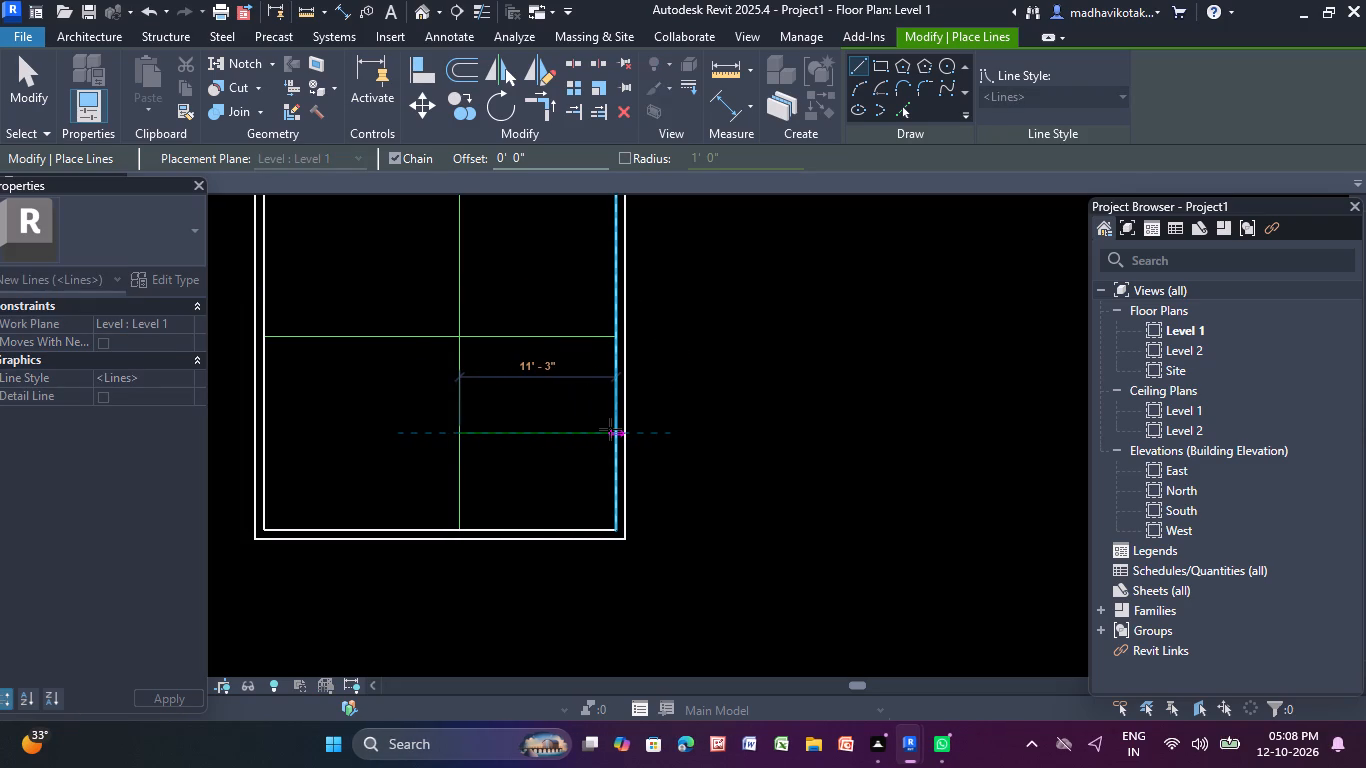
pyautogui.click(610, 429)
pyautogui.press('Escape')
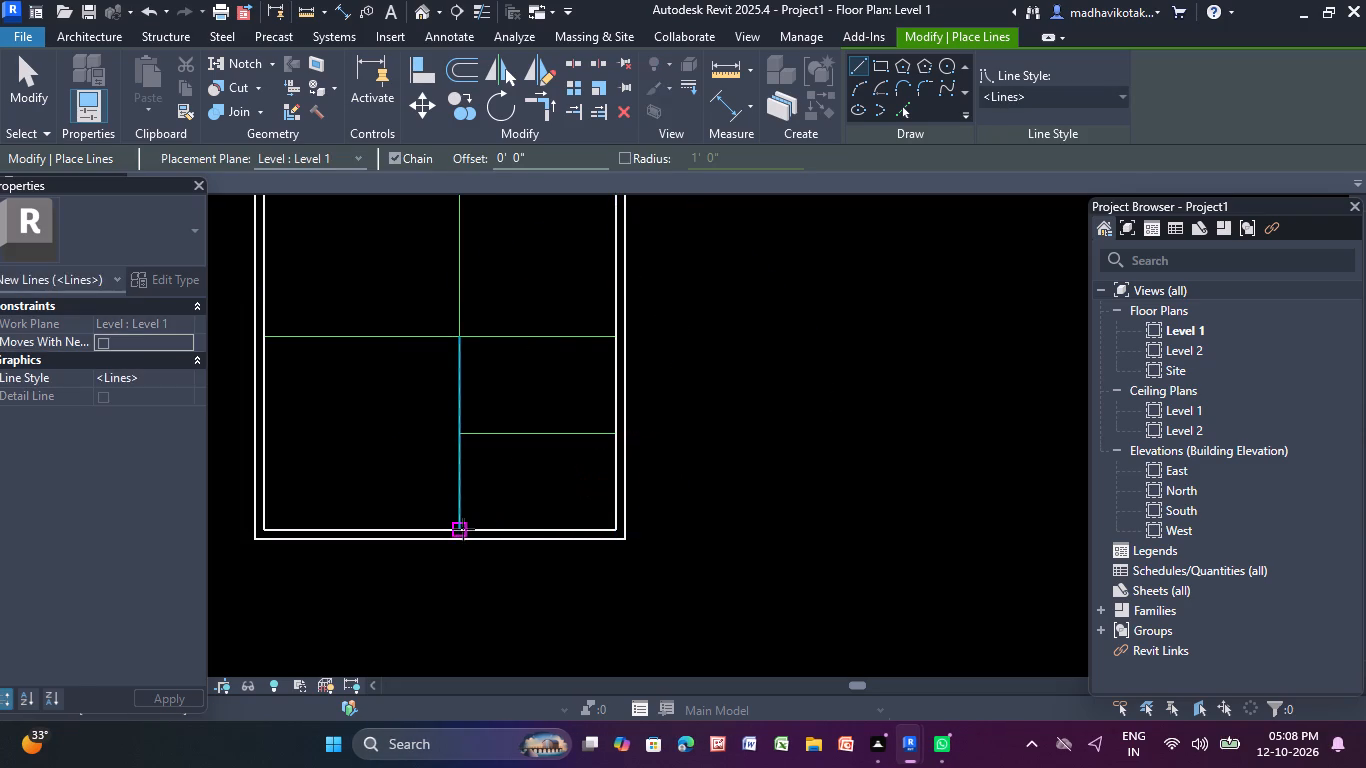
# Draw a 3' vertical model line up from the bottom wall, along the lower vertical line.
pyautogui.click(463, 529)
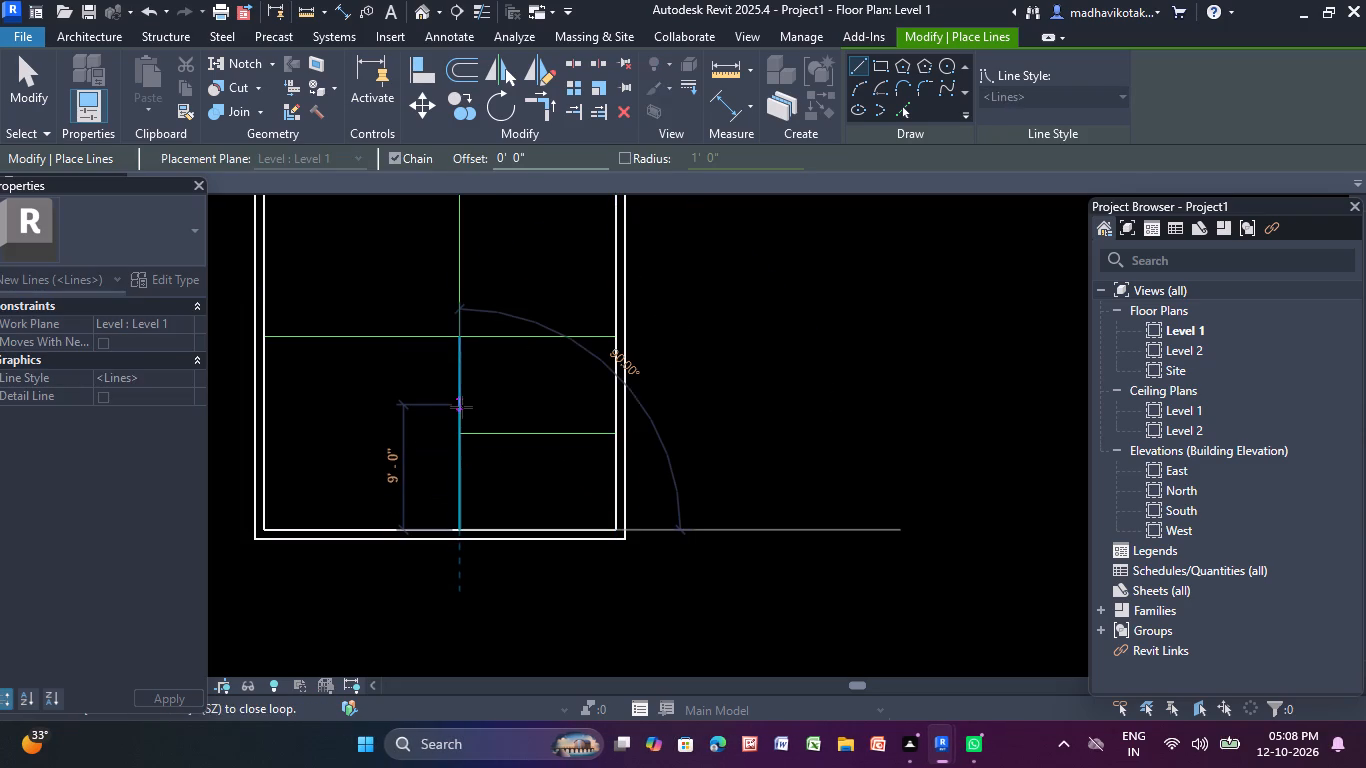
pyautogui.write("3'")
pyautogui.press('Return')
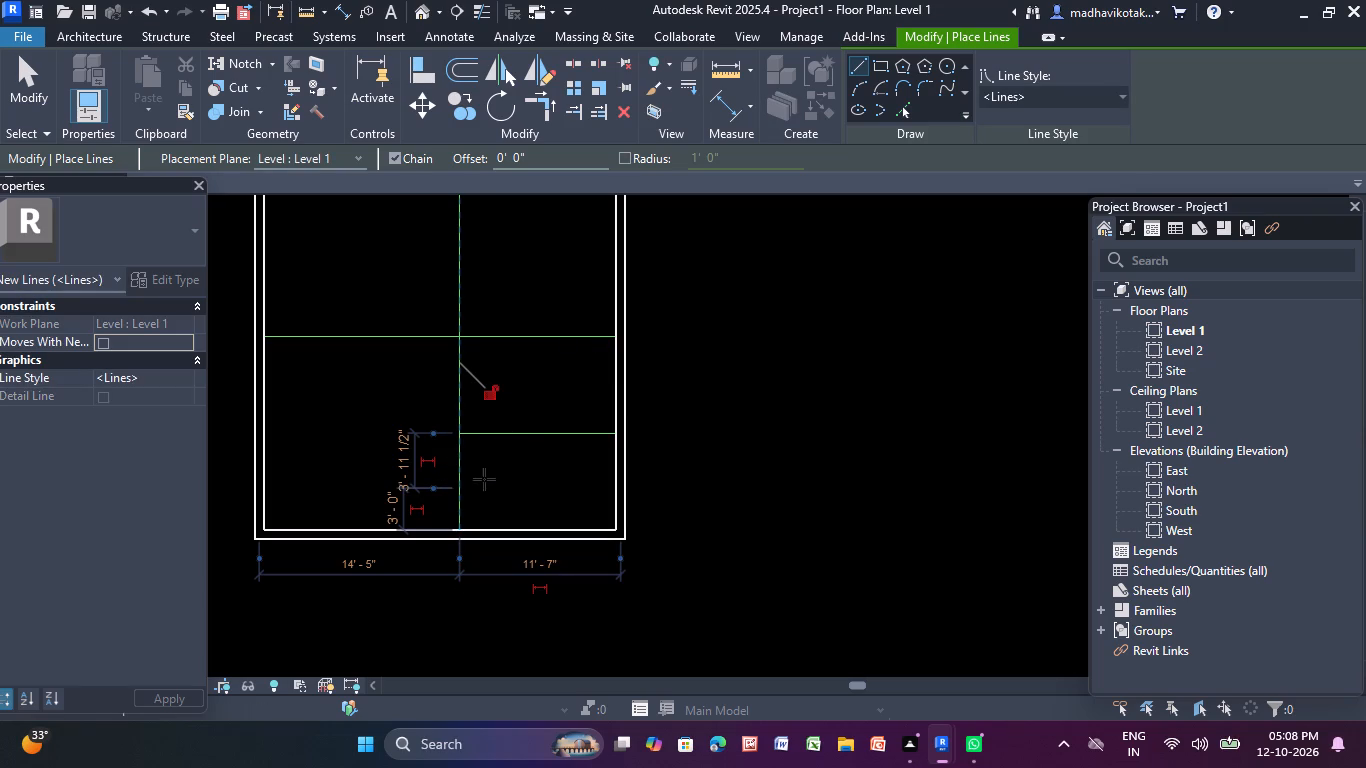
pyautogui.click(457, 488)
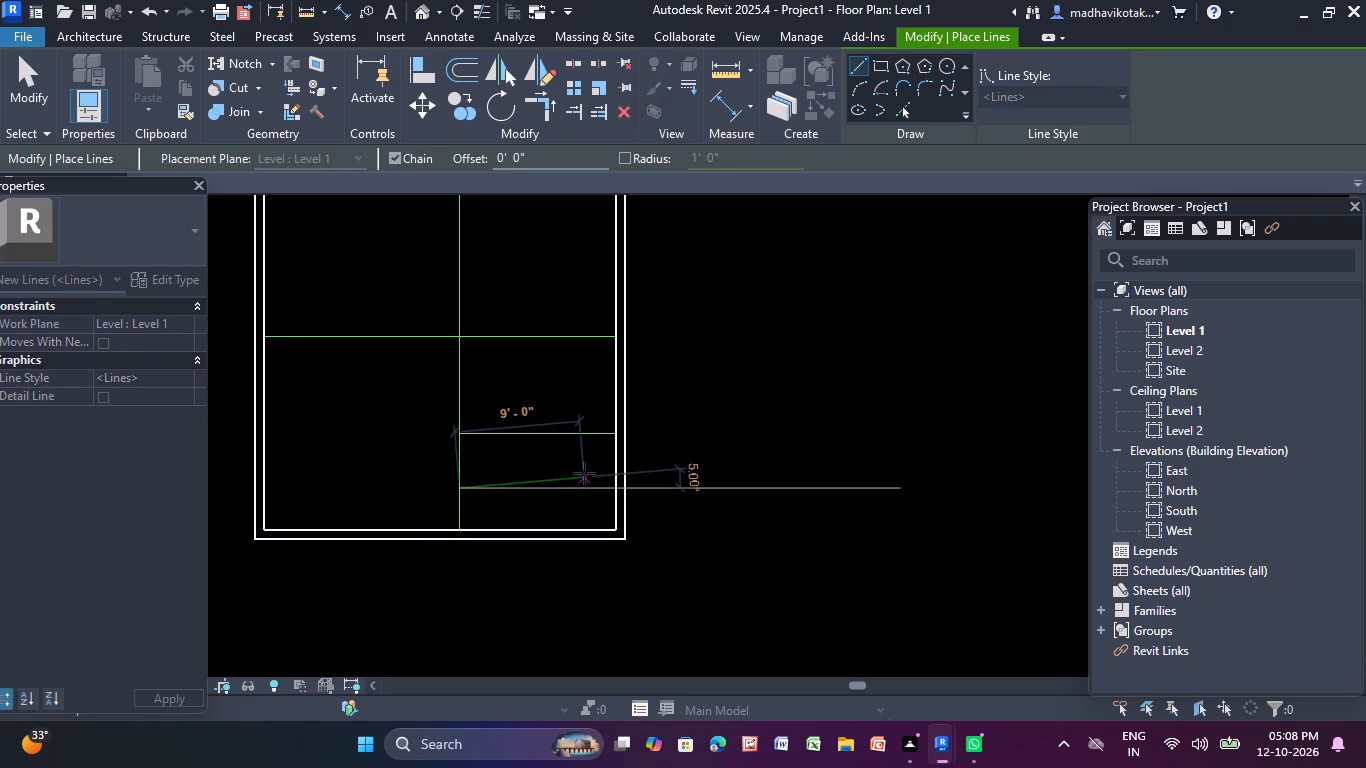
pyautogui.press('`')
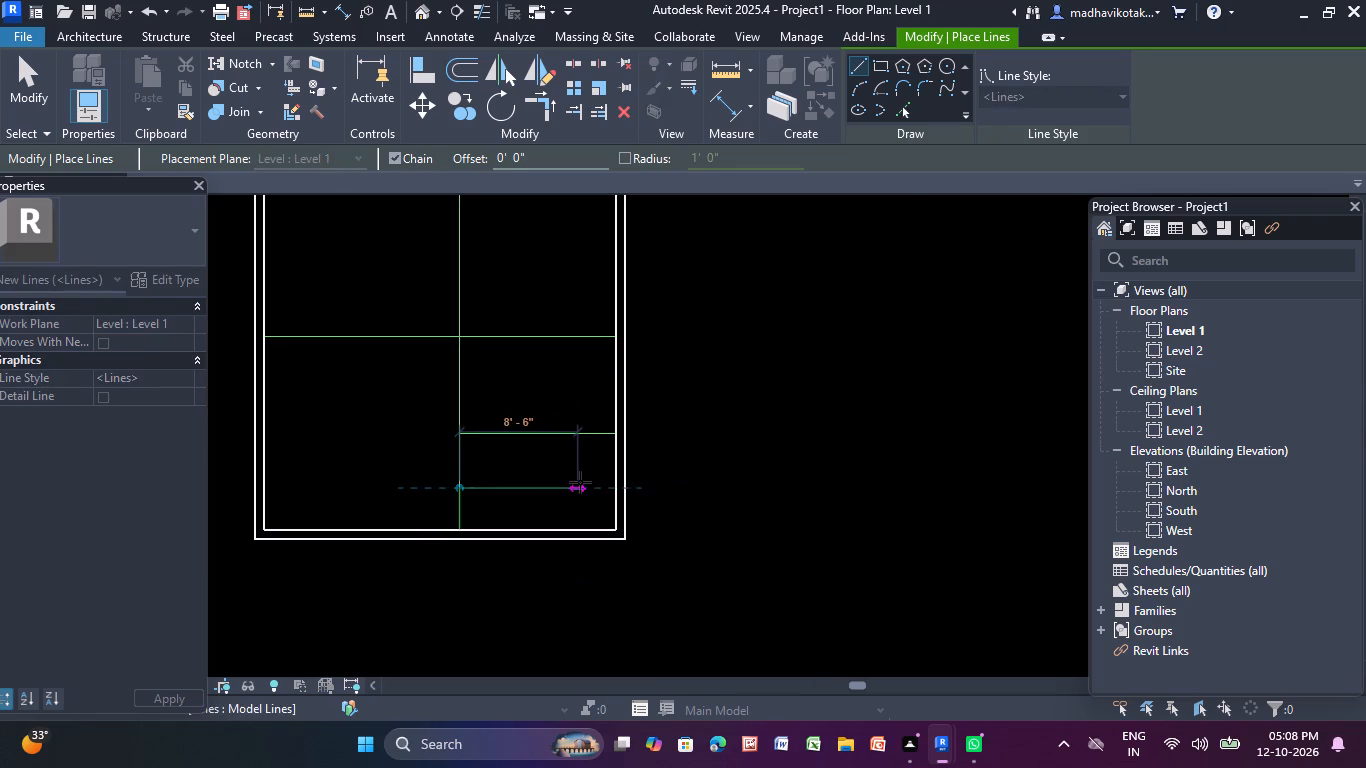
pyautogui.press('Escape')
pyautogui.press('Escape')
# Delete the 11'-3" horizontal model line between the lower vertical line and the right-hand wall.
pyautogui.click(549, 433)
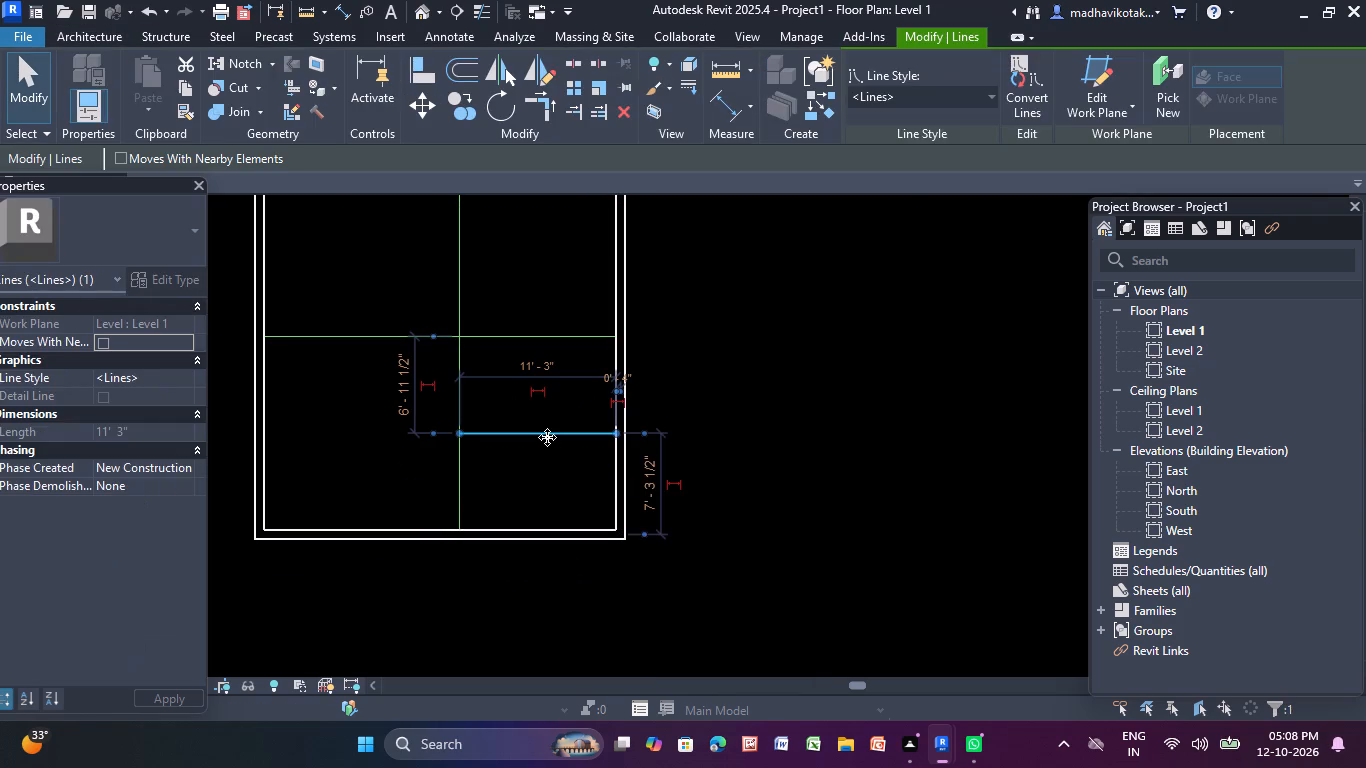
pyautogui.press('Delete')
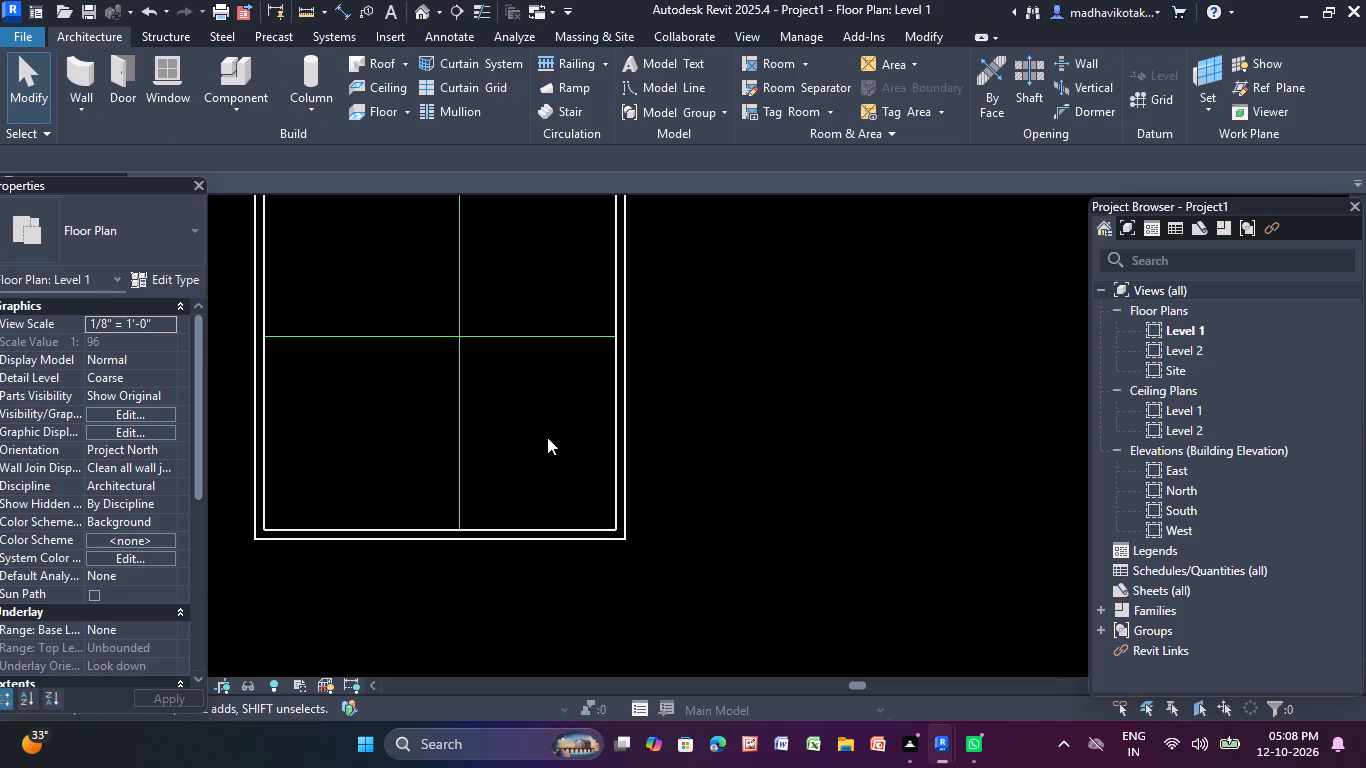
# Draw a 4' vertical model line down from the crossing of the lower horizontal divider and the vertical line.
pyautogui.click(670, 83)
pyautogui.click(860, 67)
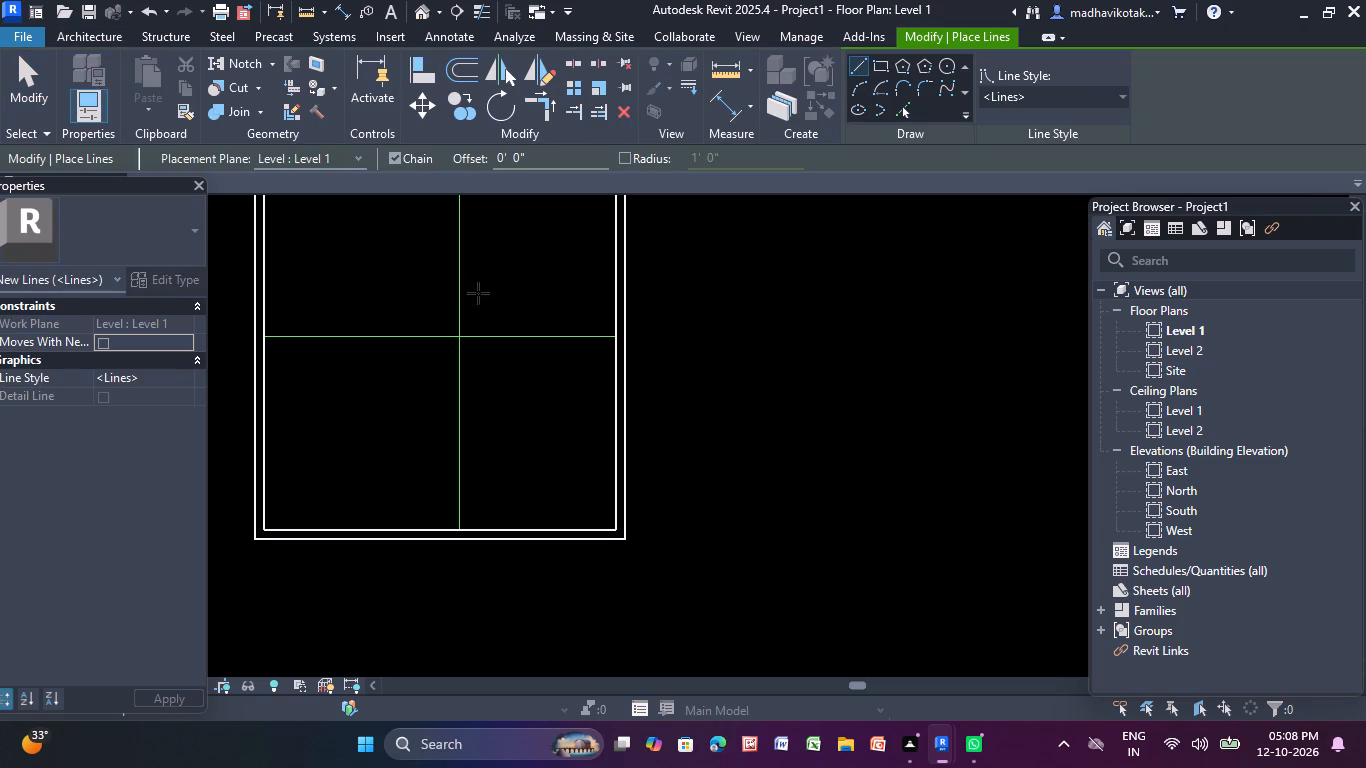
pyautogui.click(465, 339)
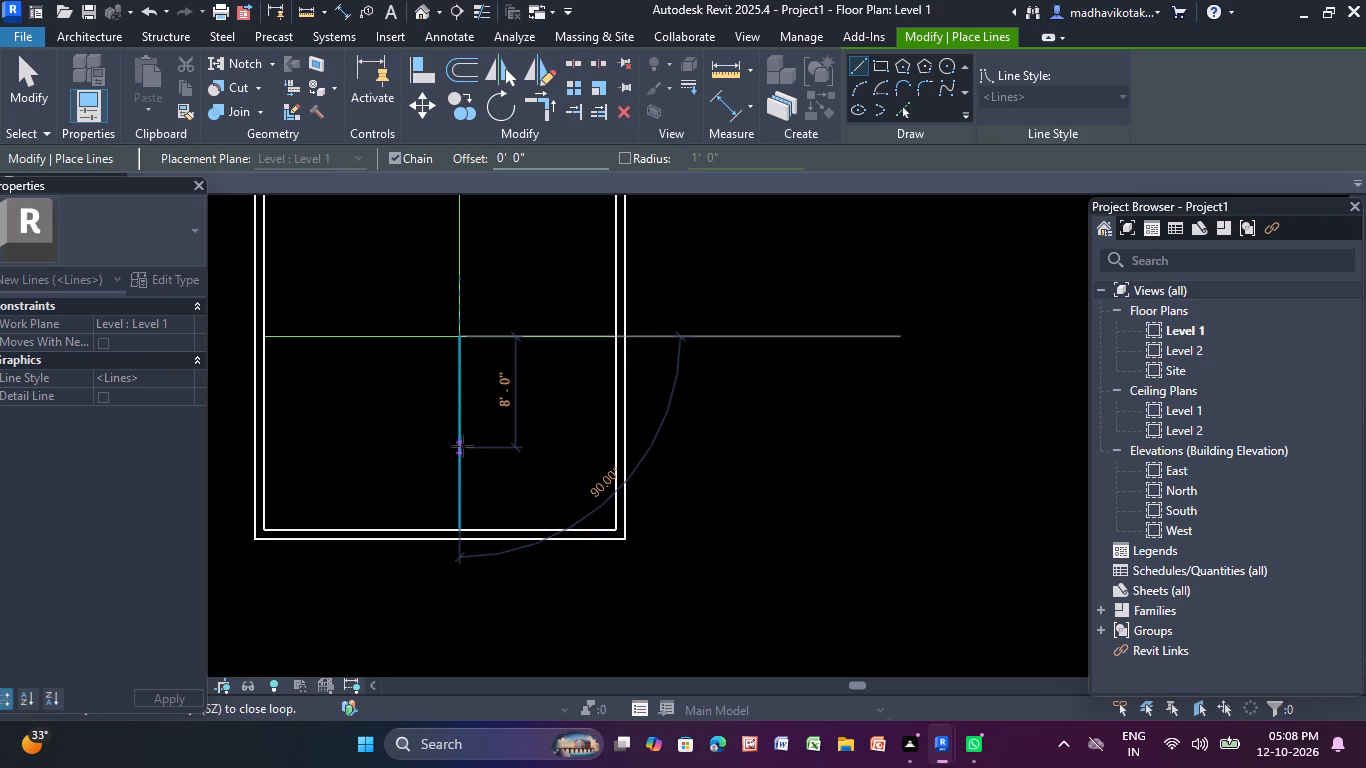
pyautogui.write("4'")
pyautogui.press('Return')
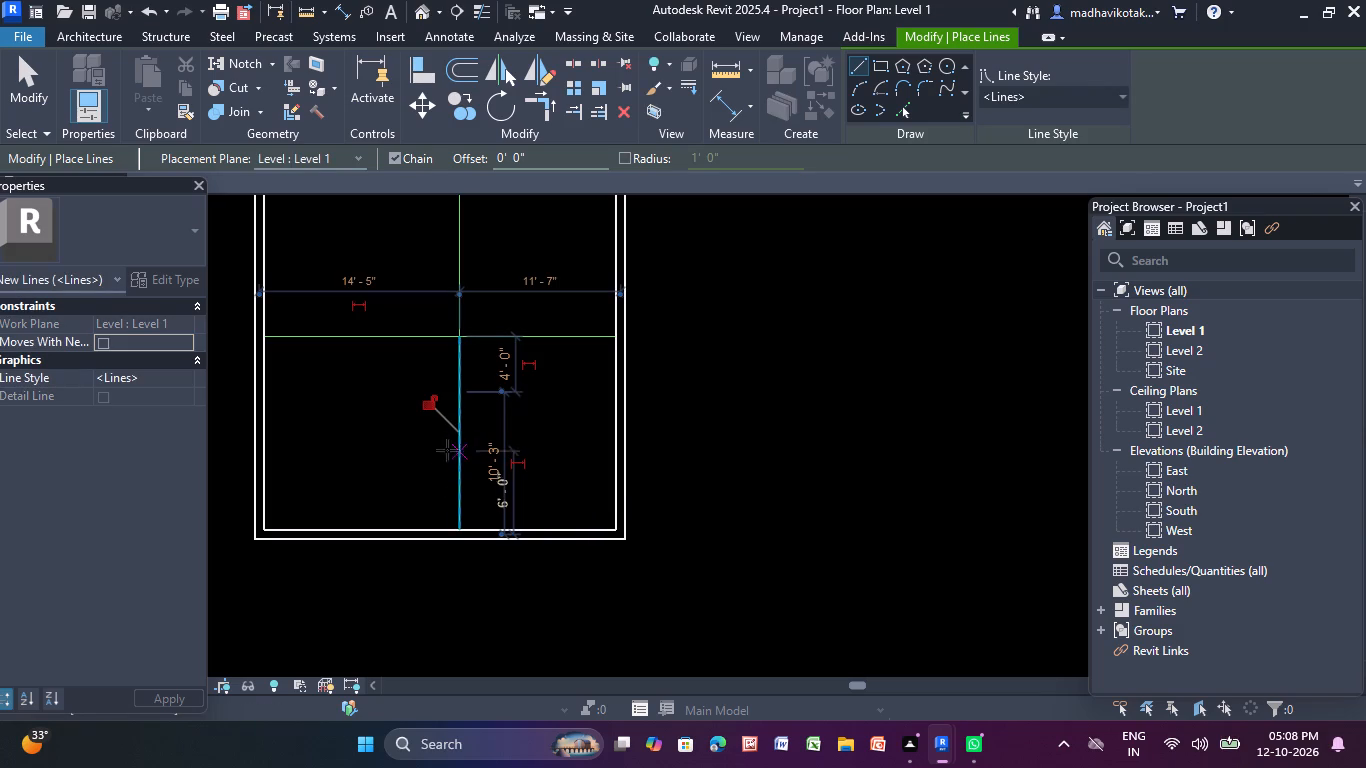
# Draw a horizontal model line from the lower vertical line's midpoint to the right-hand wall.
pyautogui.click(456, 435)
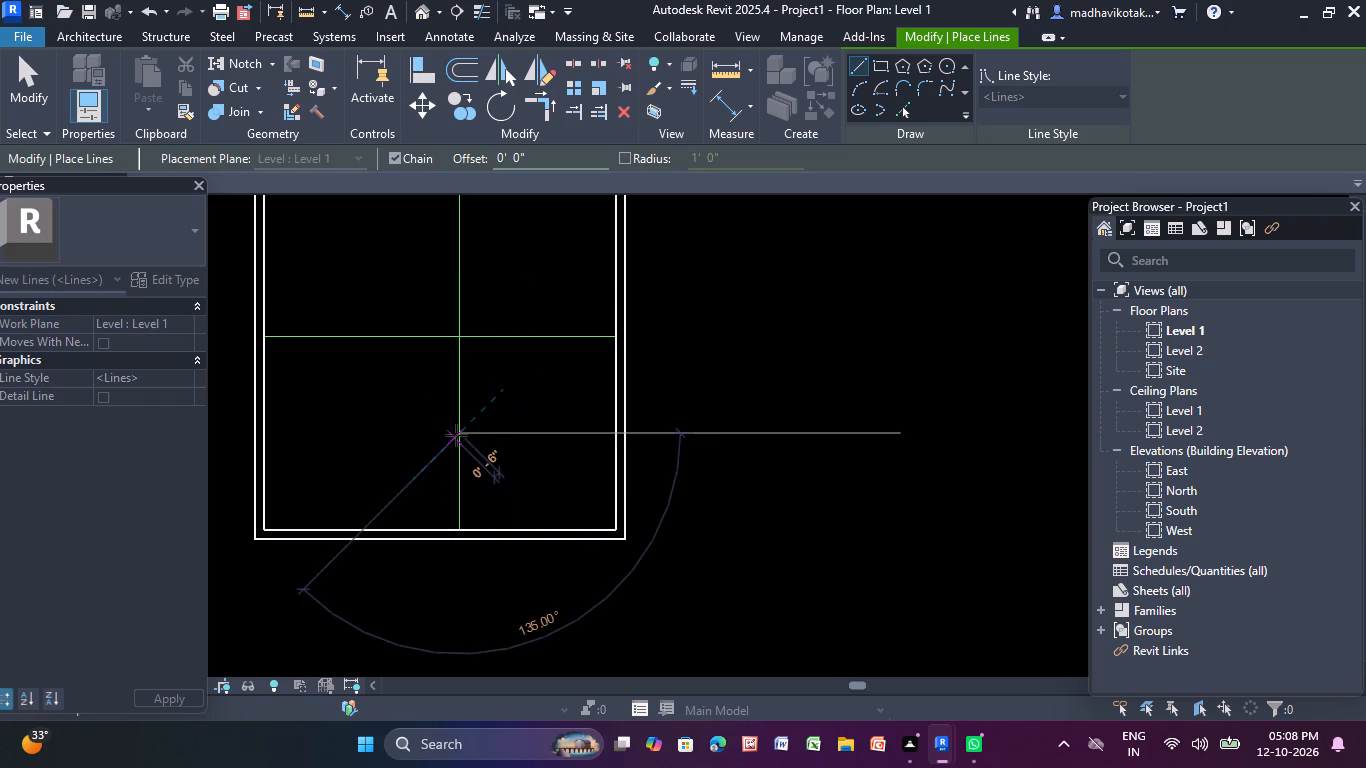
pyautogui.click(616, 434)
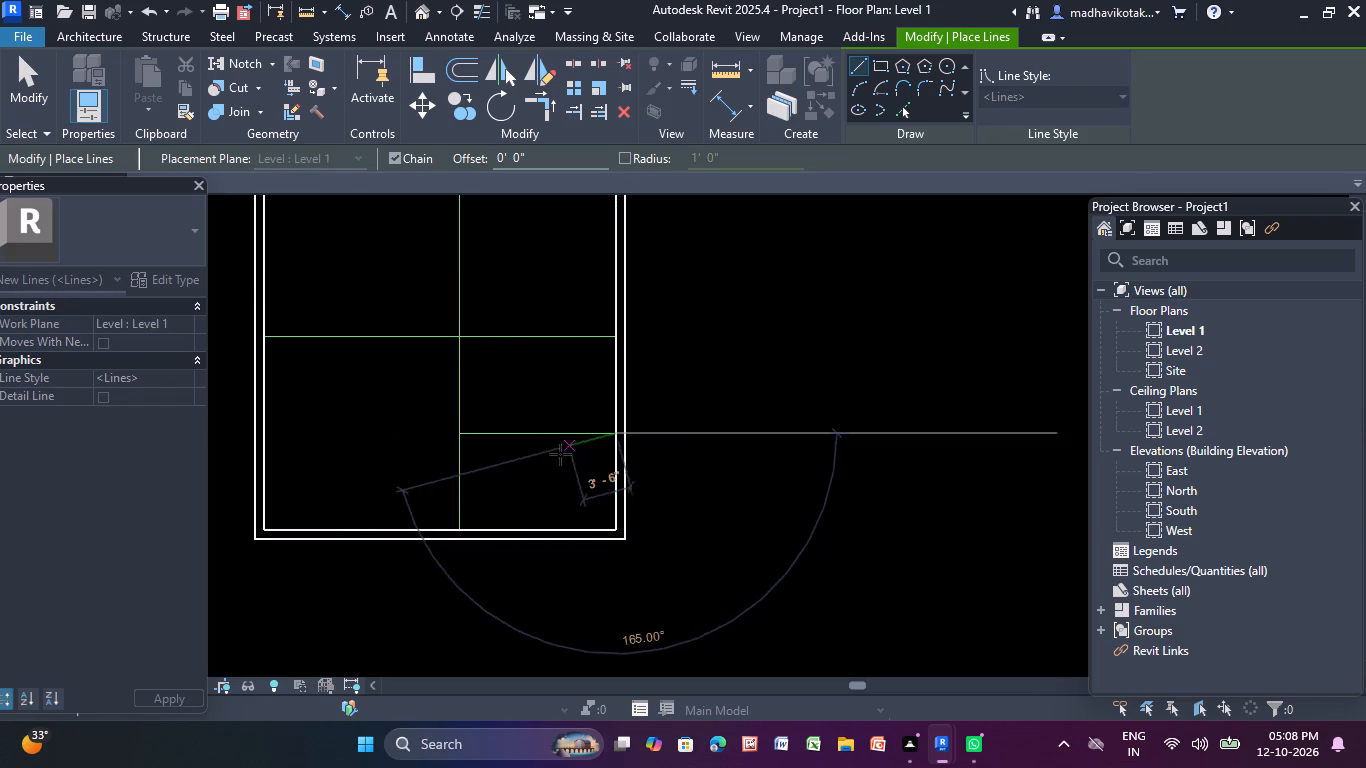
pyautogui.press('Escape')
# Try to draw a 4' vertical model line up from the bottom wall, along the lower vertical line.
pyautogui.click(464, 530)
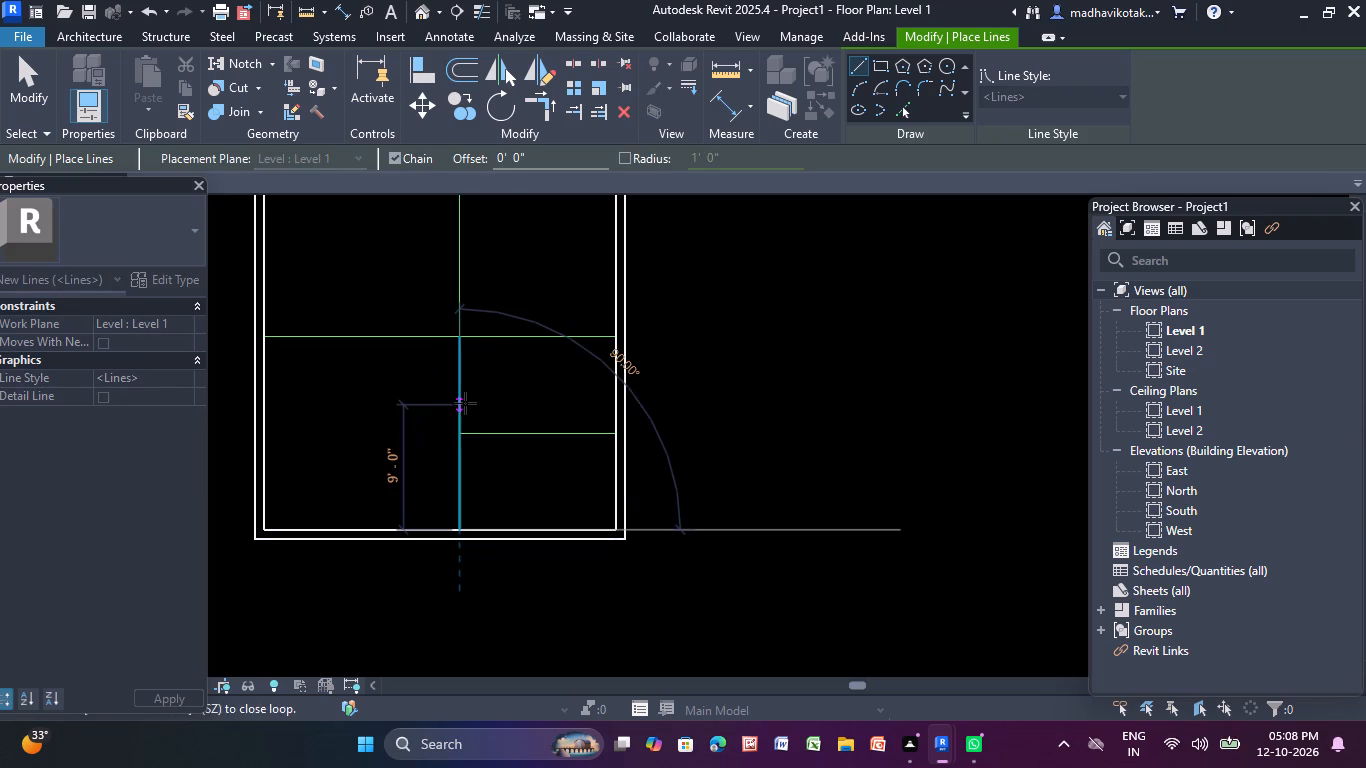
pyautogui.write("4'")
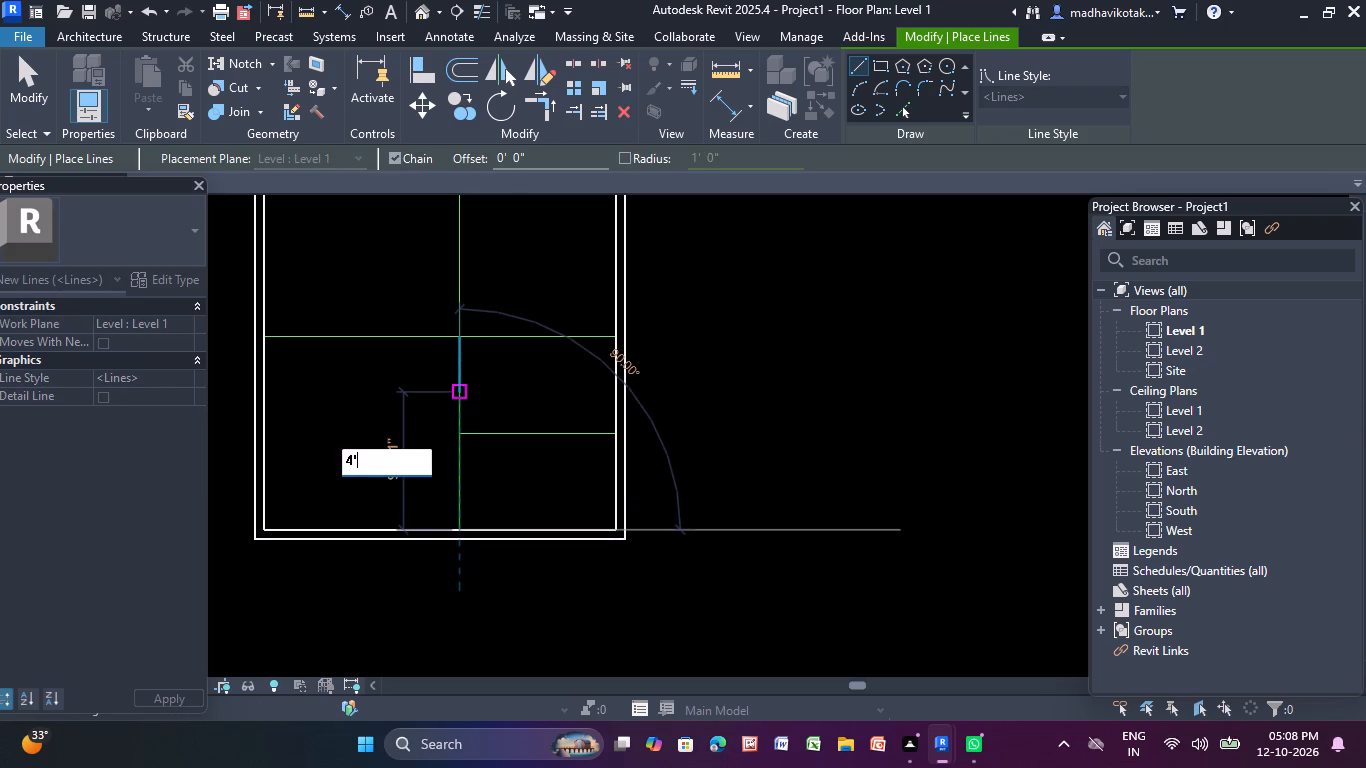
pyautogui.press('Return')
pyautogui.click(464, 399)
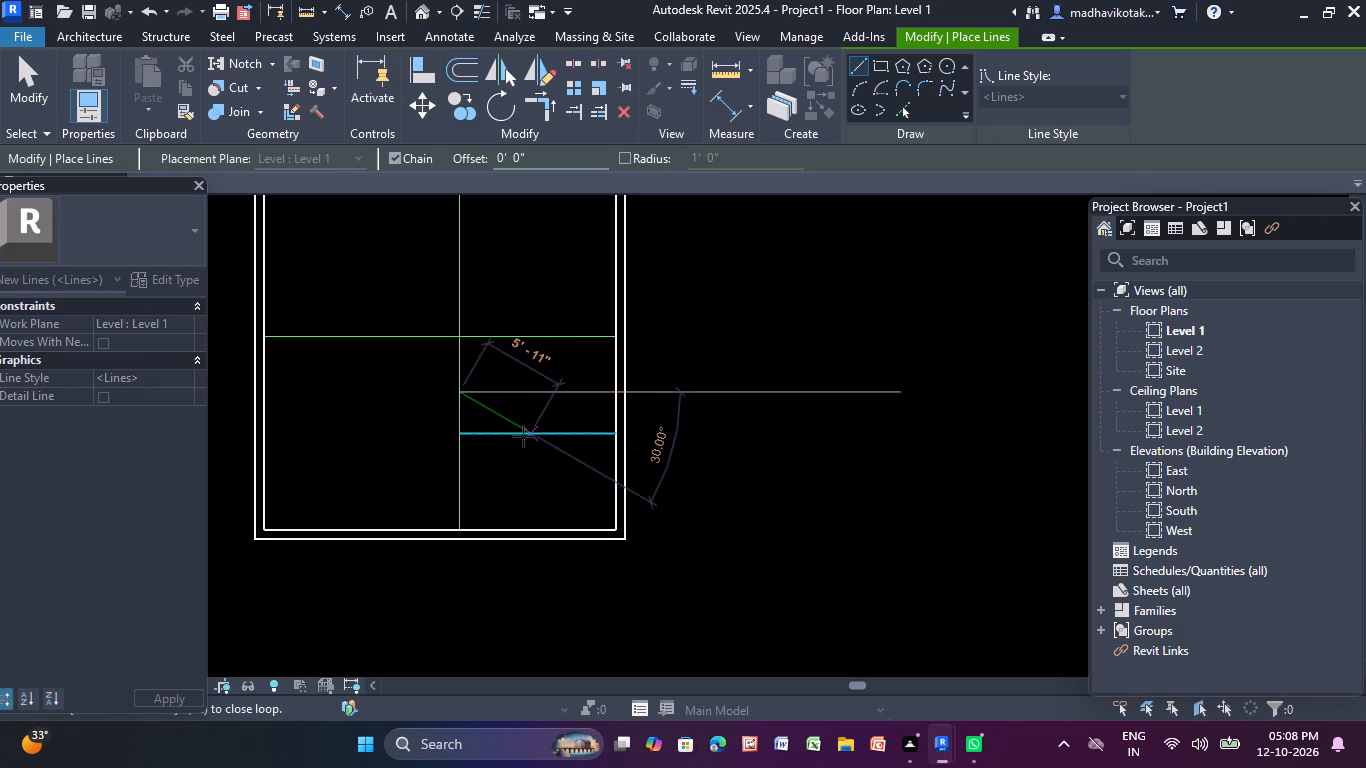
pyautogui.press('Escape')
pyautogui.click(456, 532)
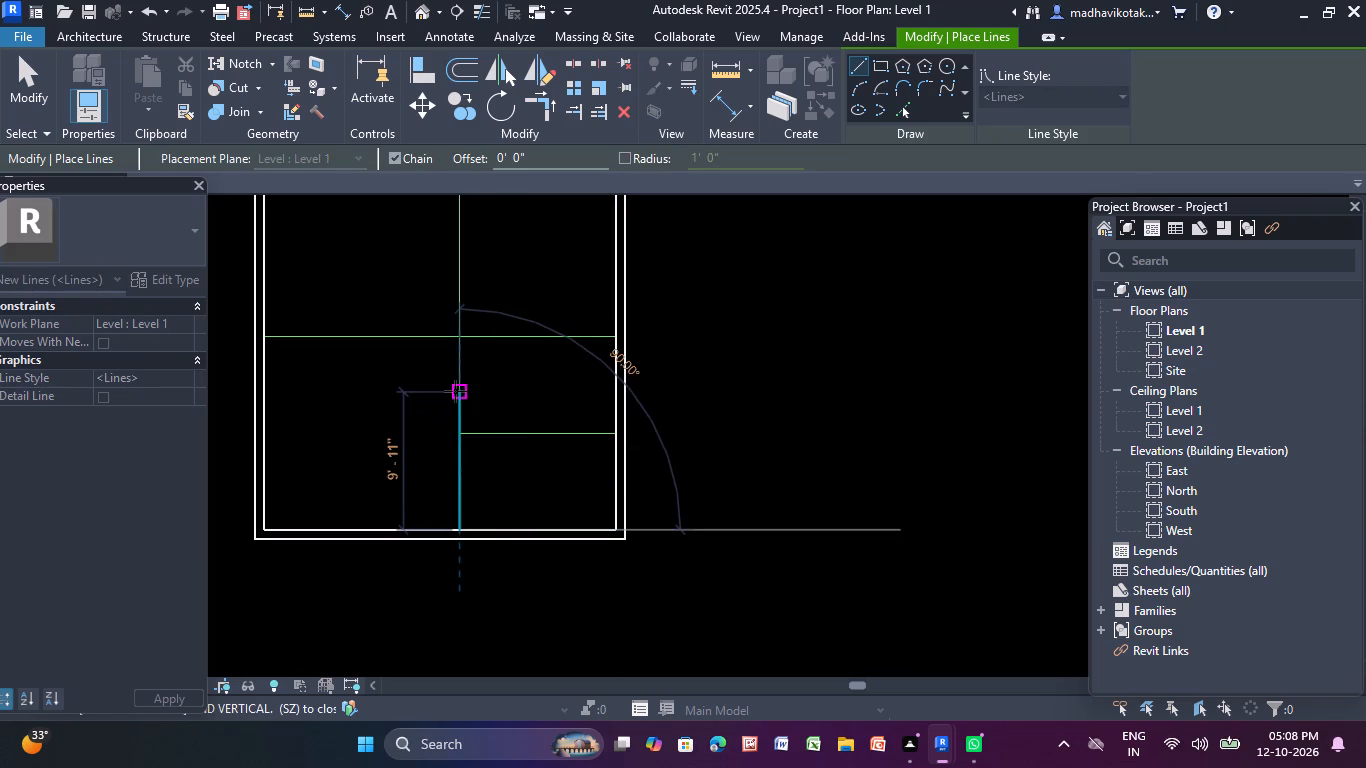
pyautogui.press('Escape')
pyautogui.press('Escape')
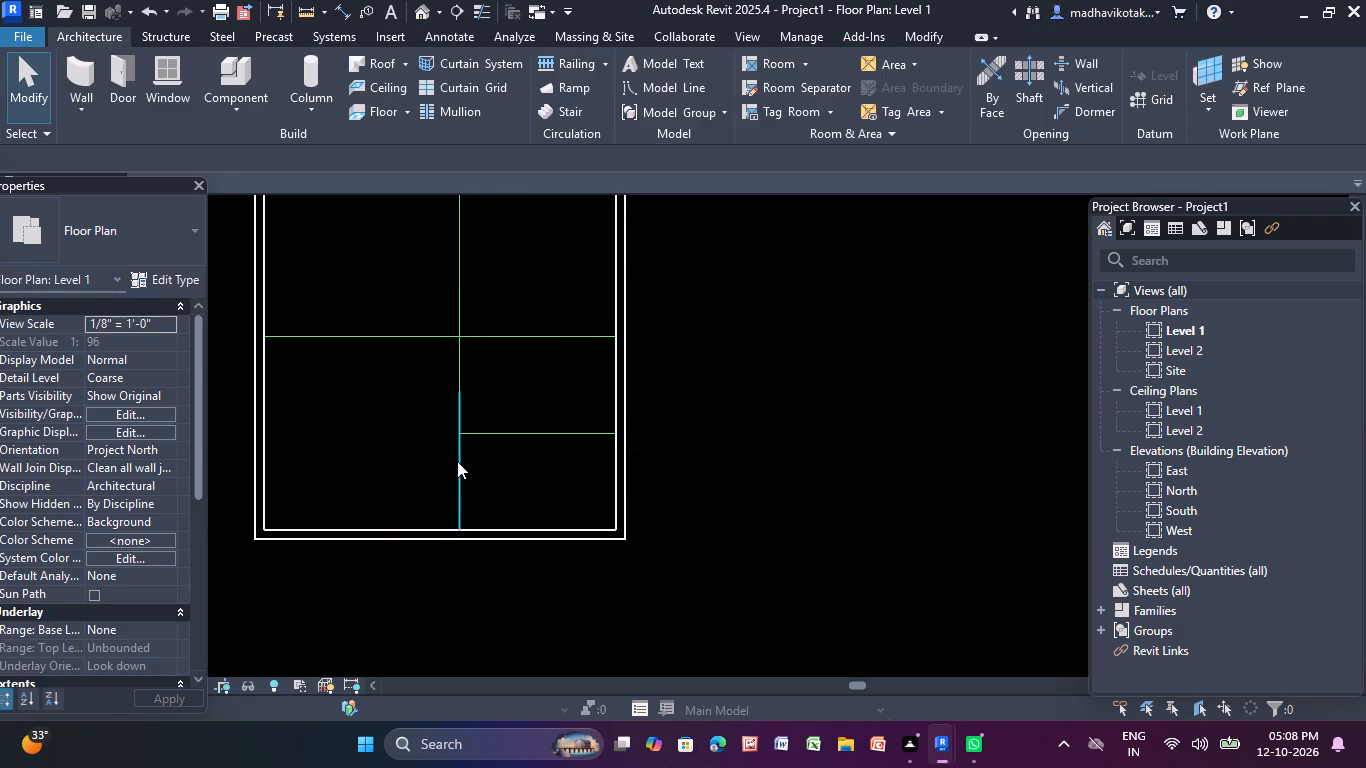
# Delete all the overlapping vertical model lines between the lower horizontal divider and the bottom wall.
pyautogui.click(457, 461)
pyautogui.press('Delete')
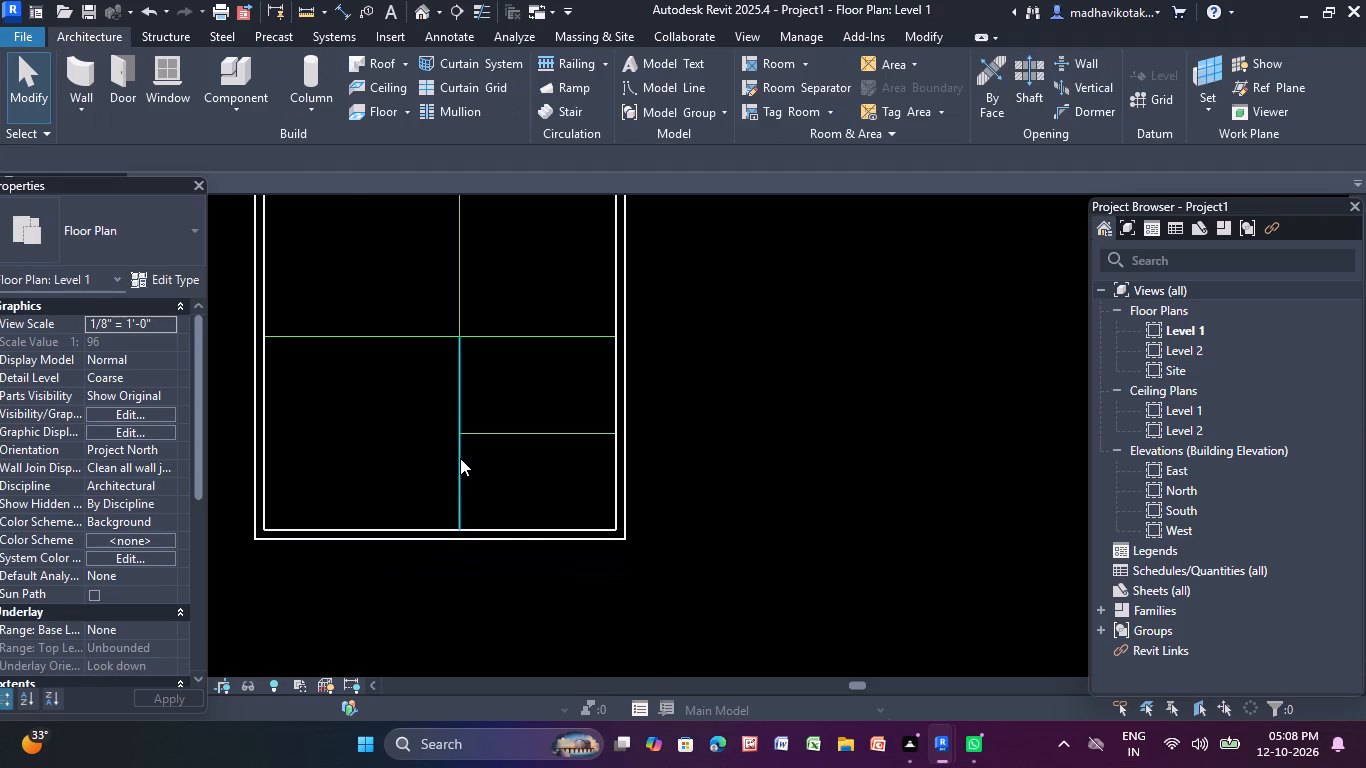
pyautogui.click(460, 458)
pyautogui.press('Delete')
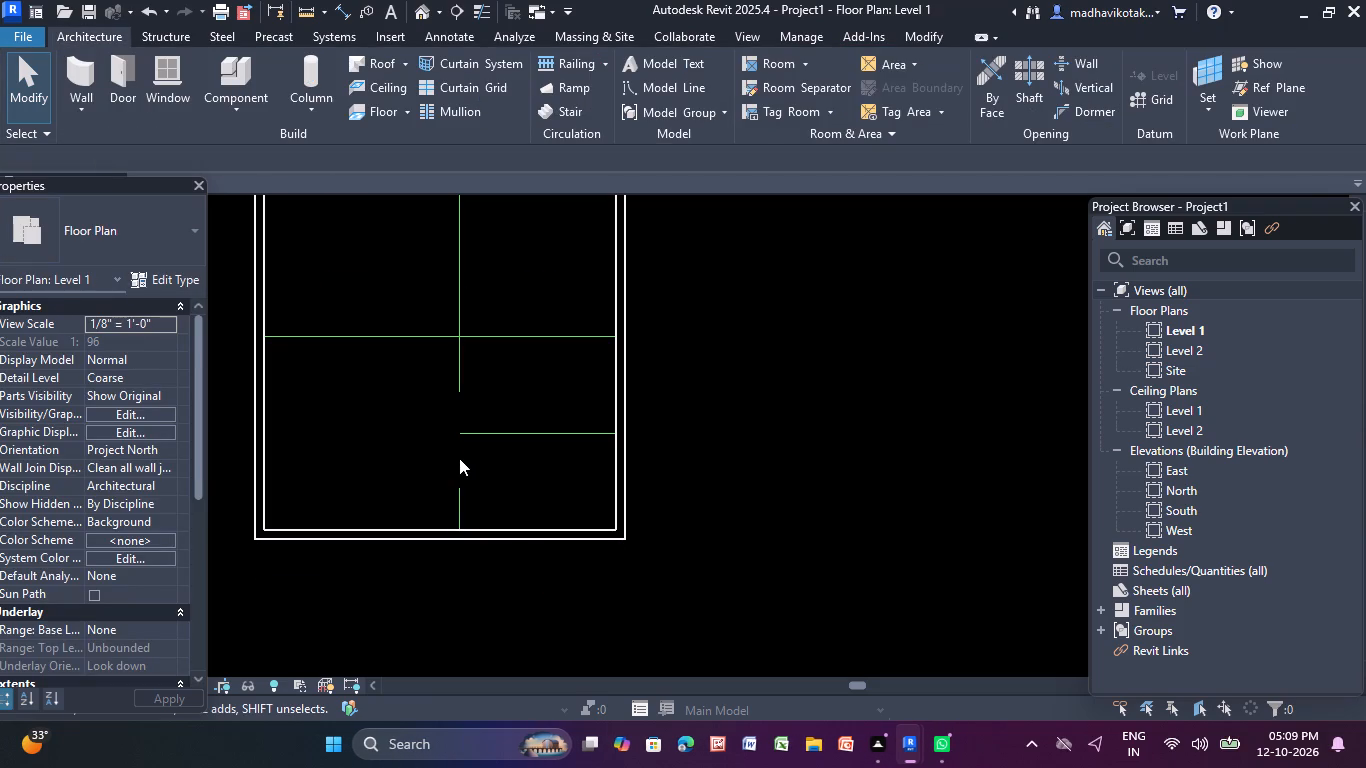
pyautogui.click(462, 489)
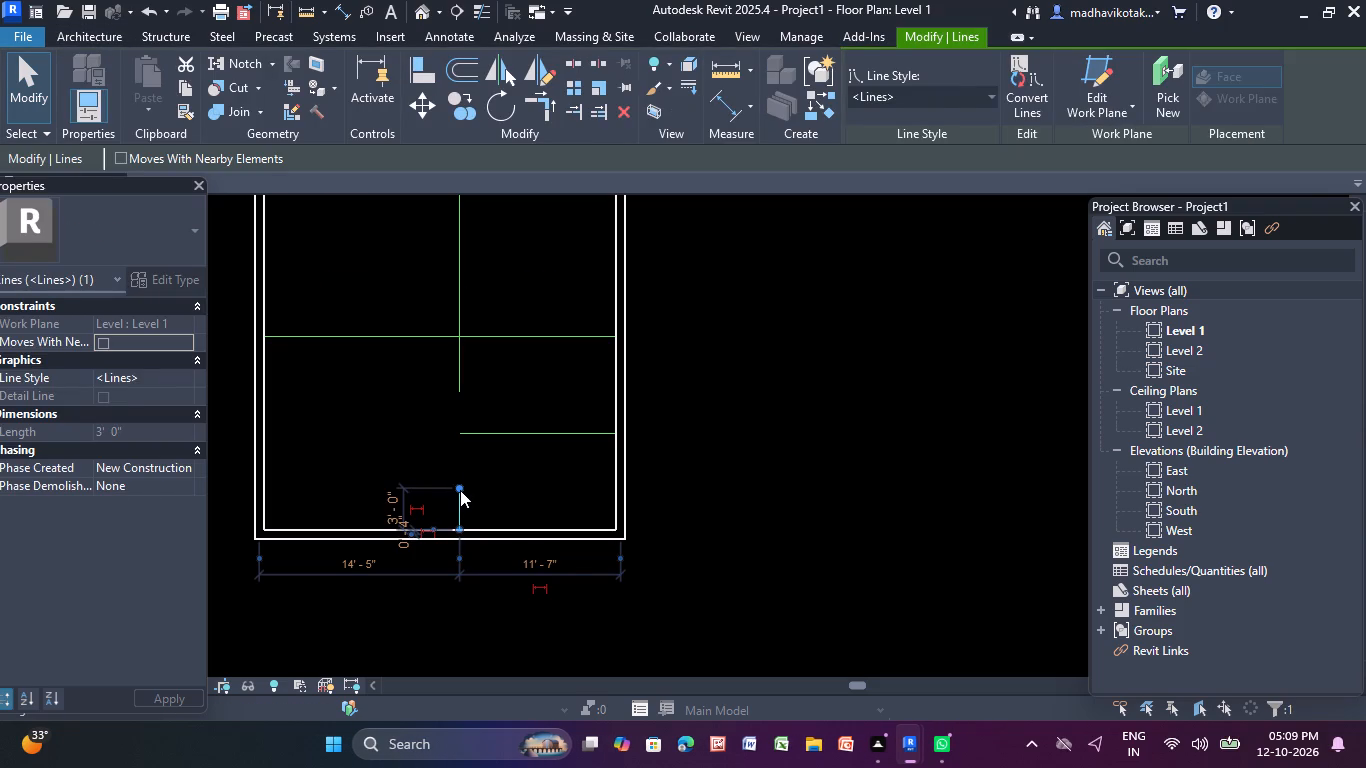
pyautogui.press('Delete')
pyautogui.click(458, 382)
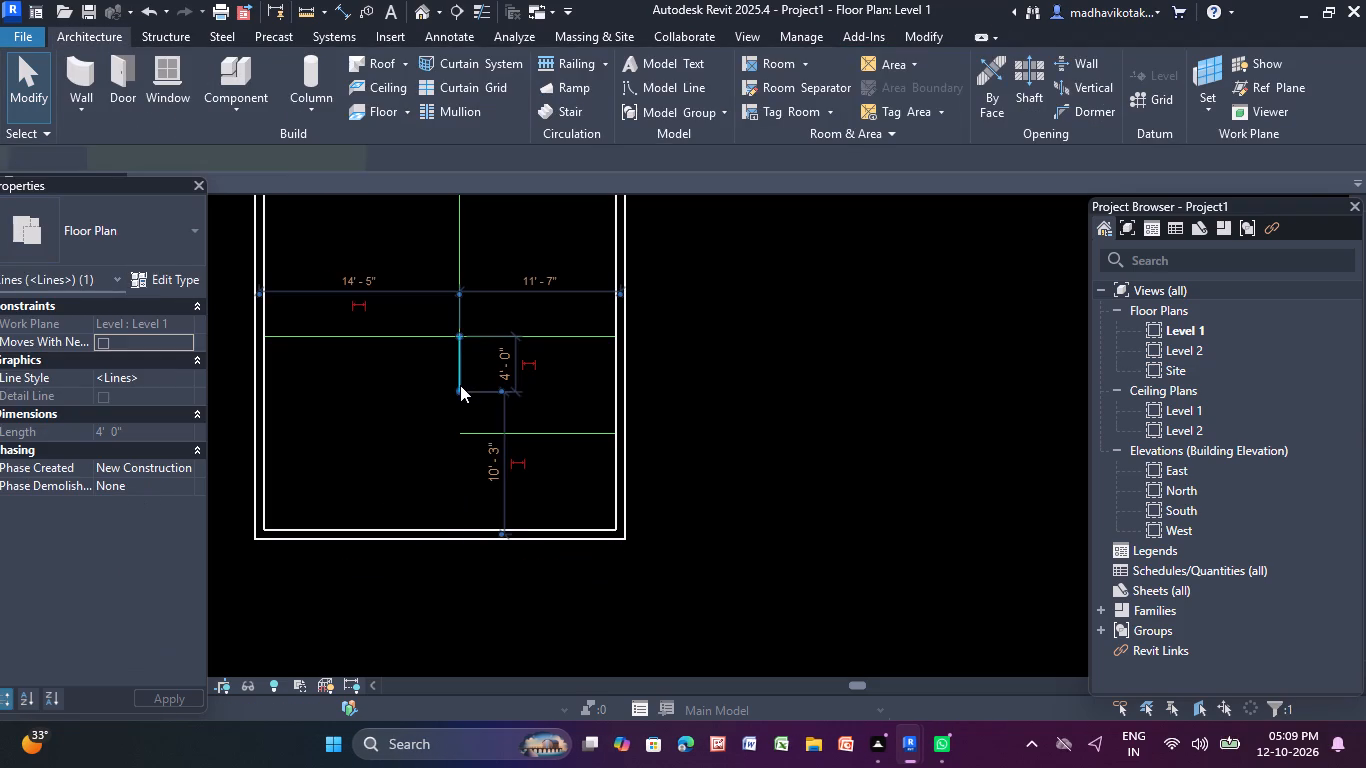
pyautogui.press('Delete')
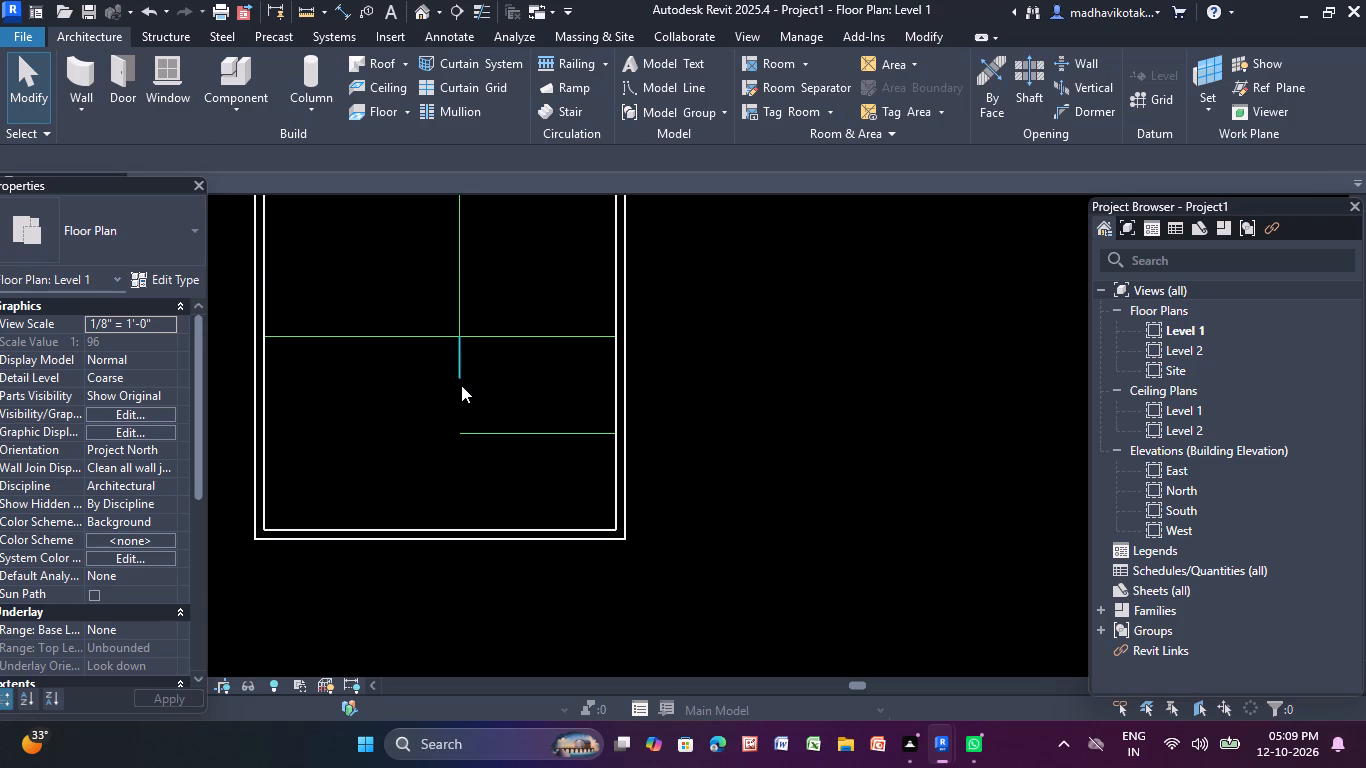
pyautogui.press('Delete')
pyautogui.press('Delete')
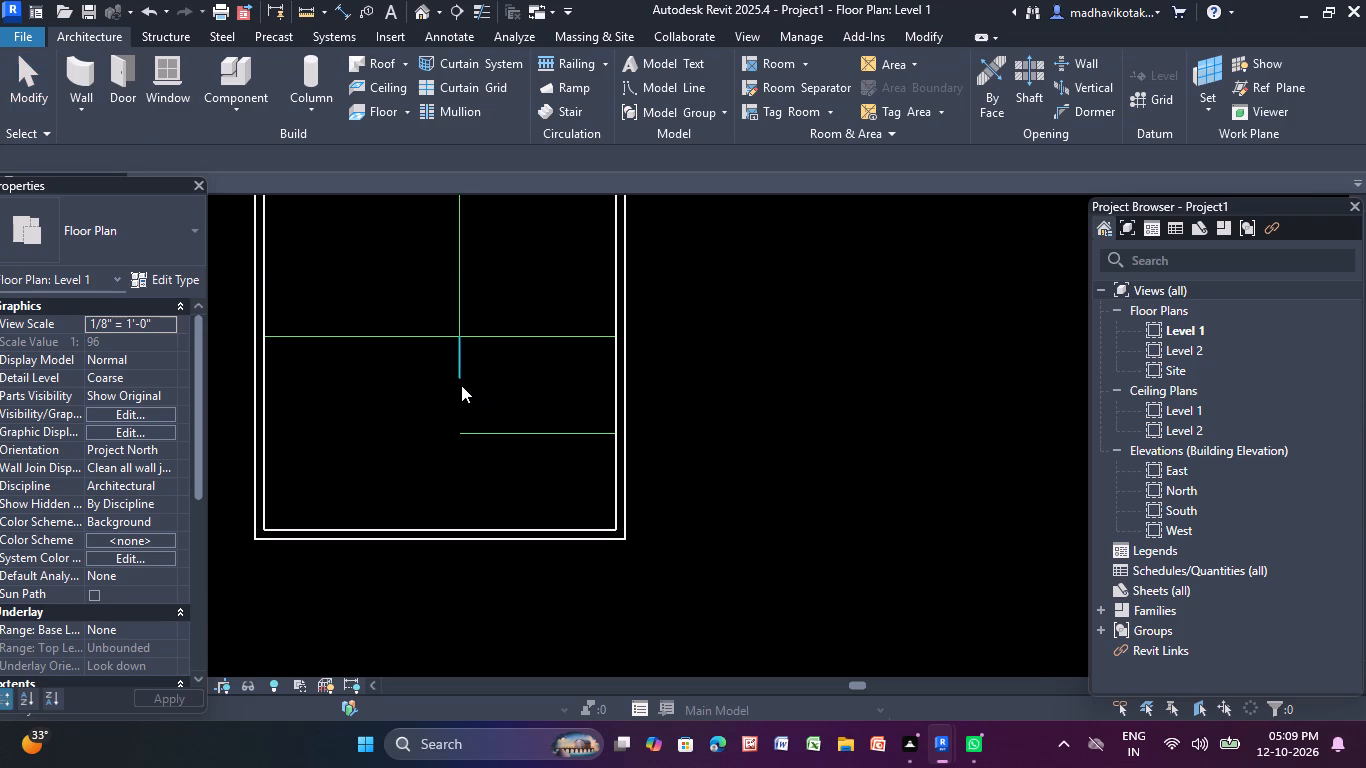
pyautogui.press('Escape')
pyautogui.click(458, 370)
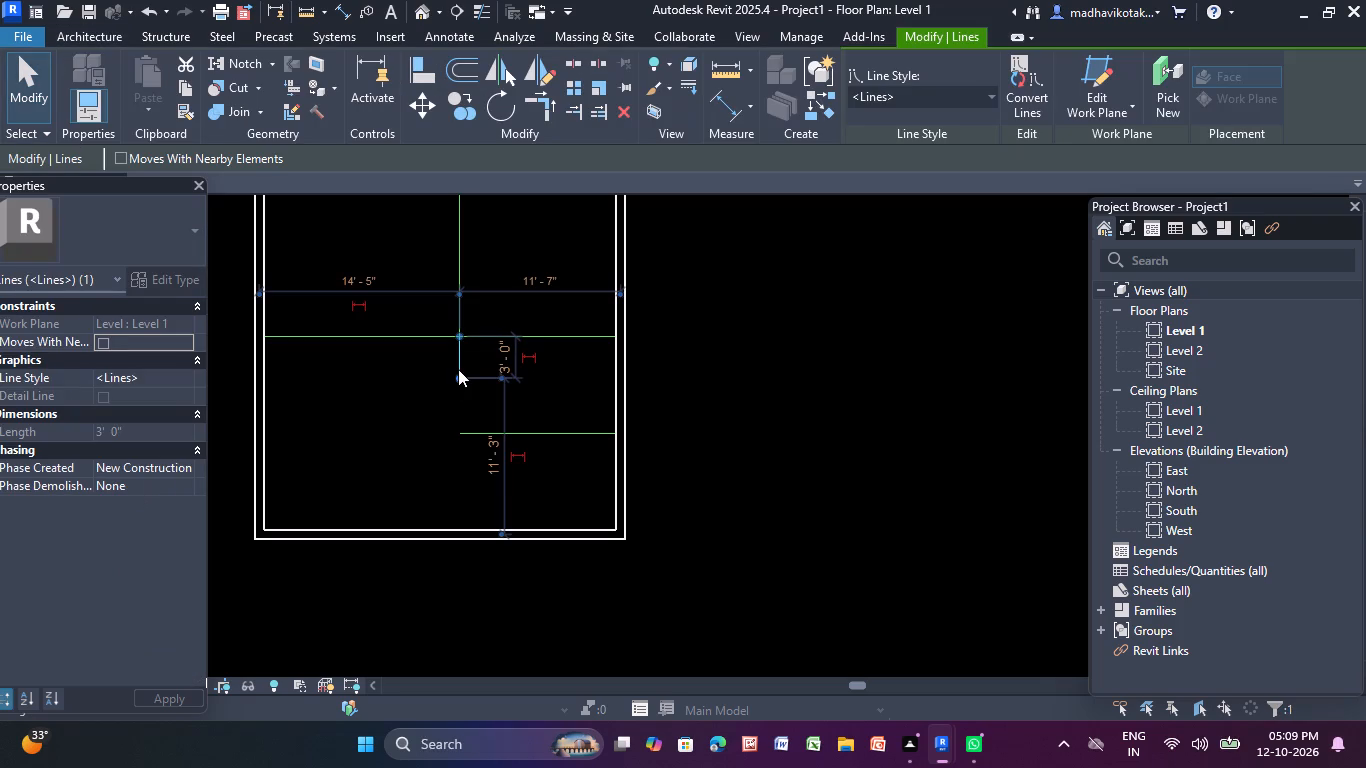
pyautogui.press('Delete')
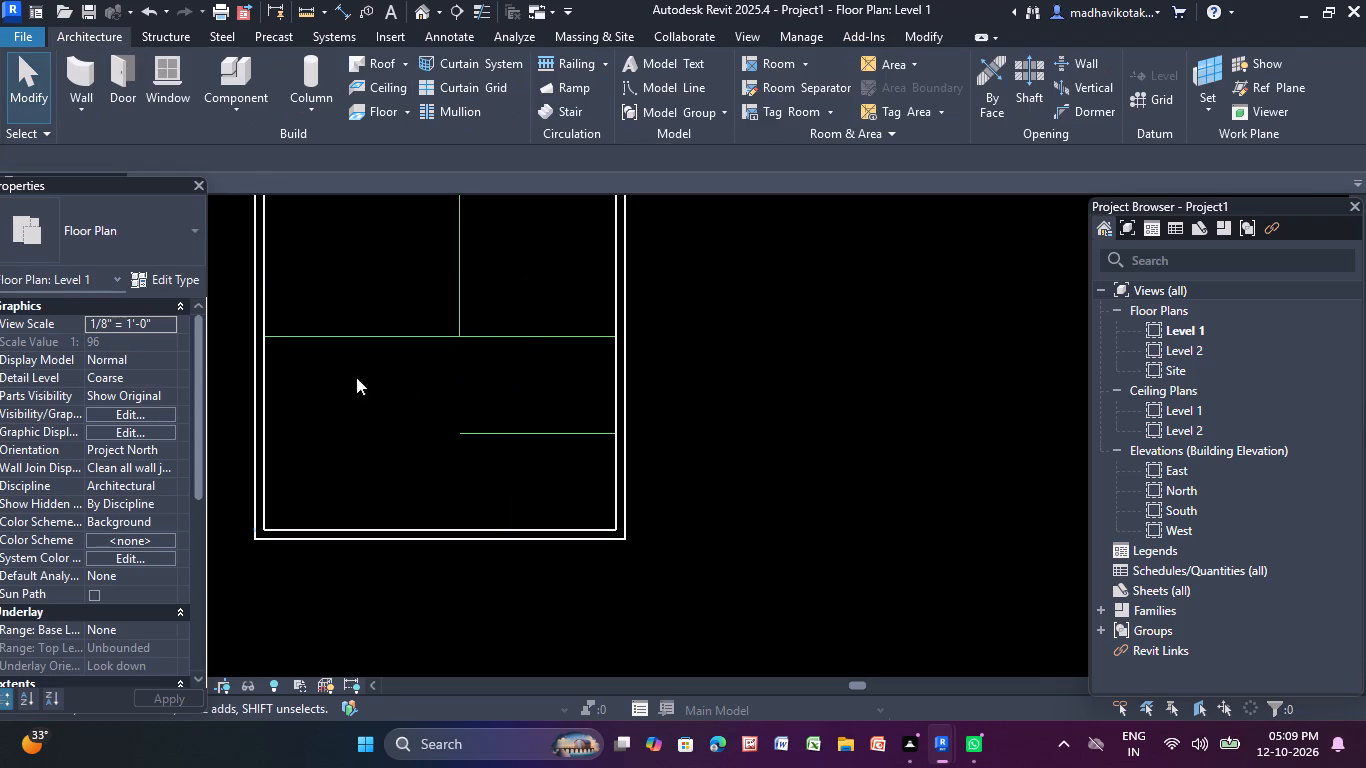
# Draw a single vertical model line about 13'-11" long from the lower divider's crossing down to the bottom wall.
pyautogui.click(693, 90)
pyautogui.click(864, 62)
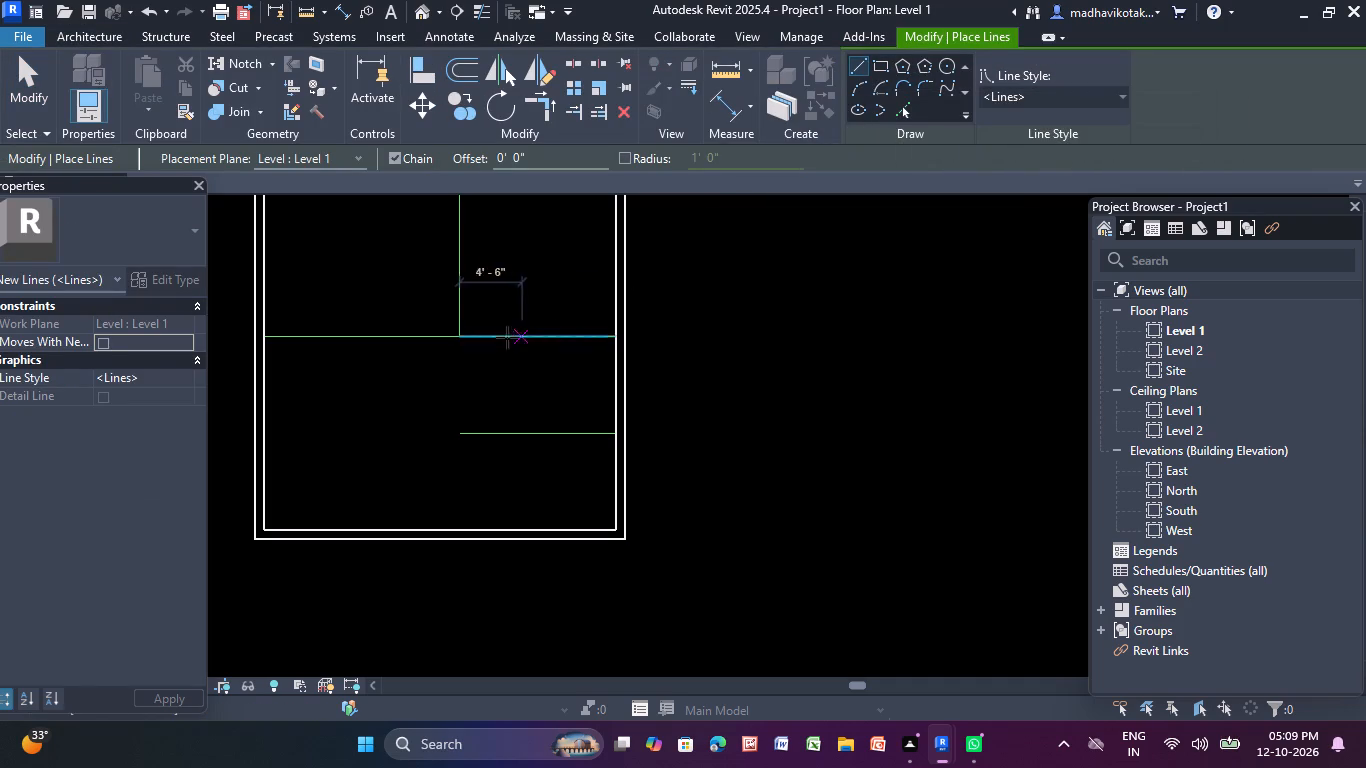
pyautogui.click(460, 337)
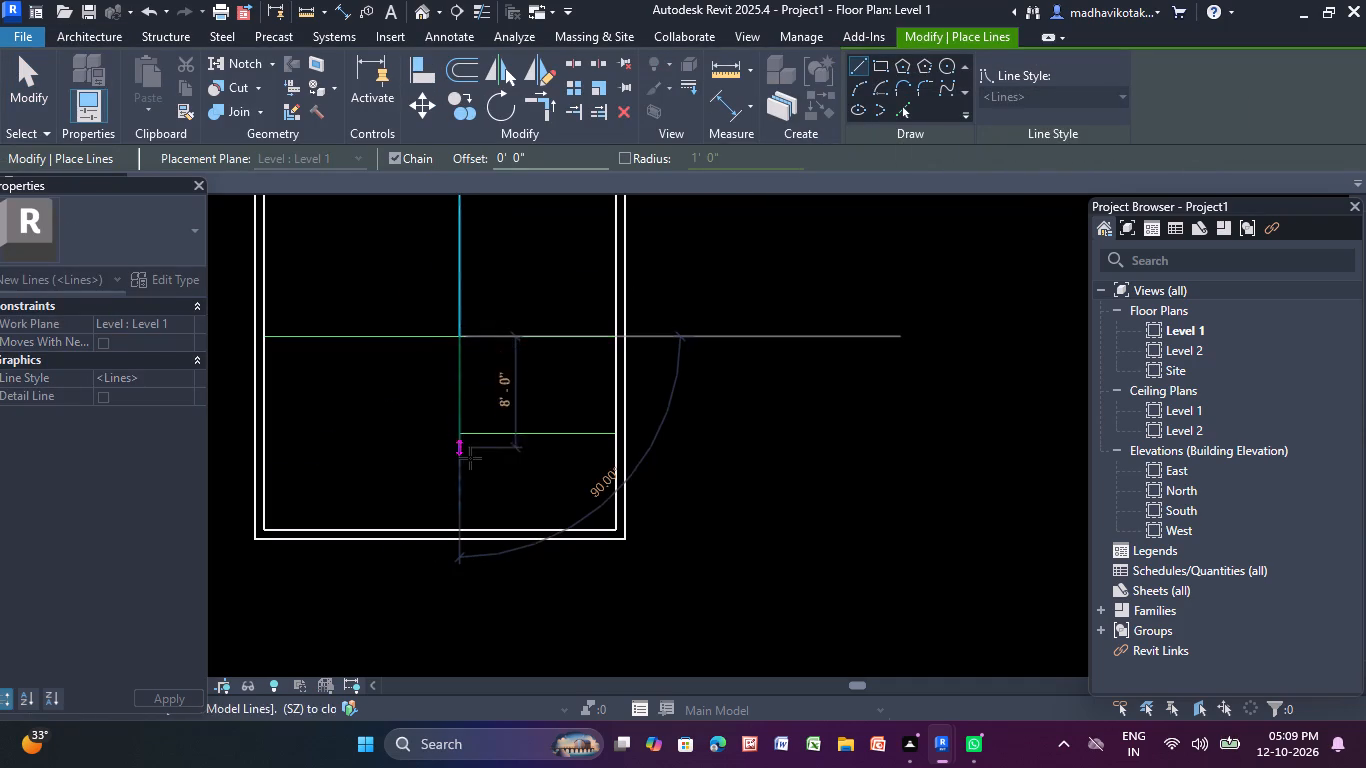
pyautogui.click(454, 530)
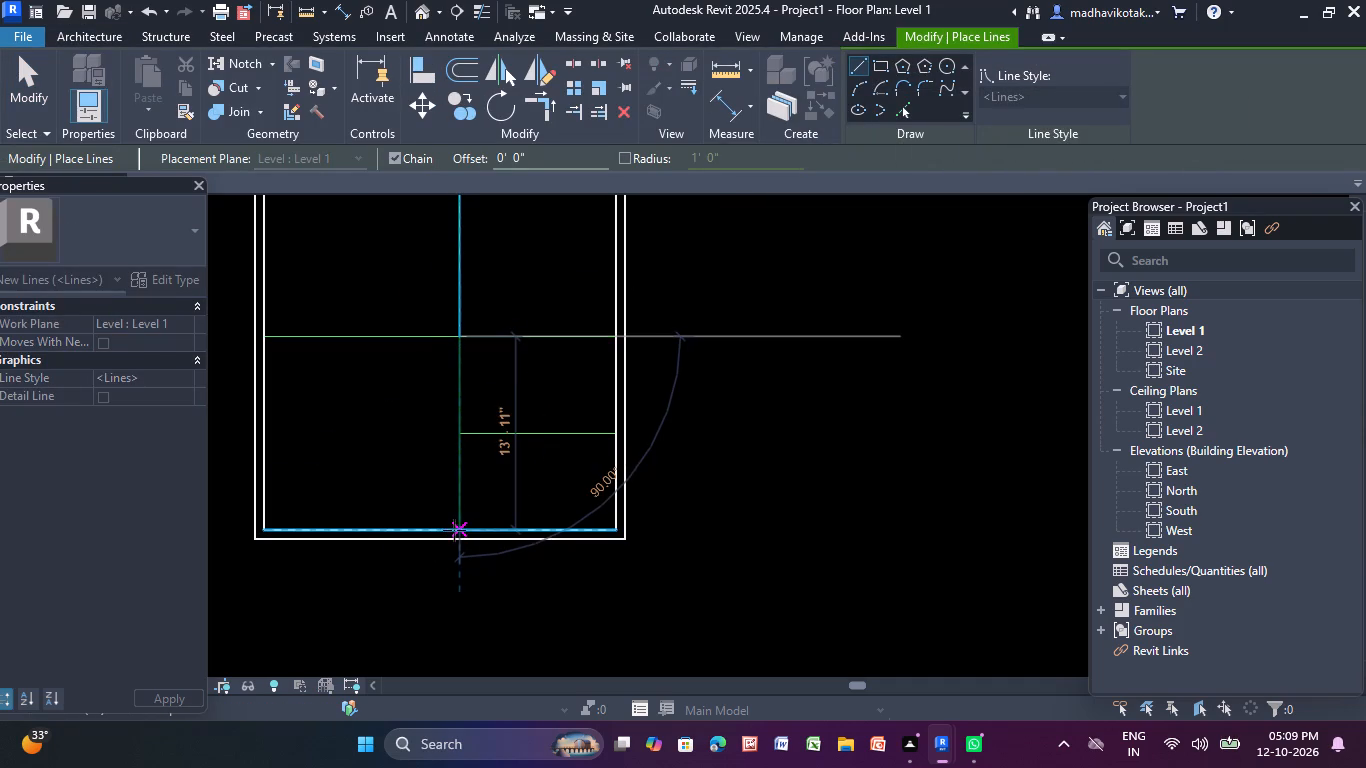
pyautogui.press('Escape')
pyautogui.press('Escape')
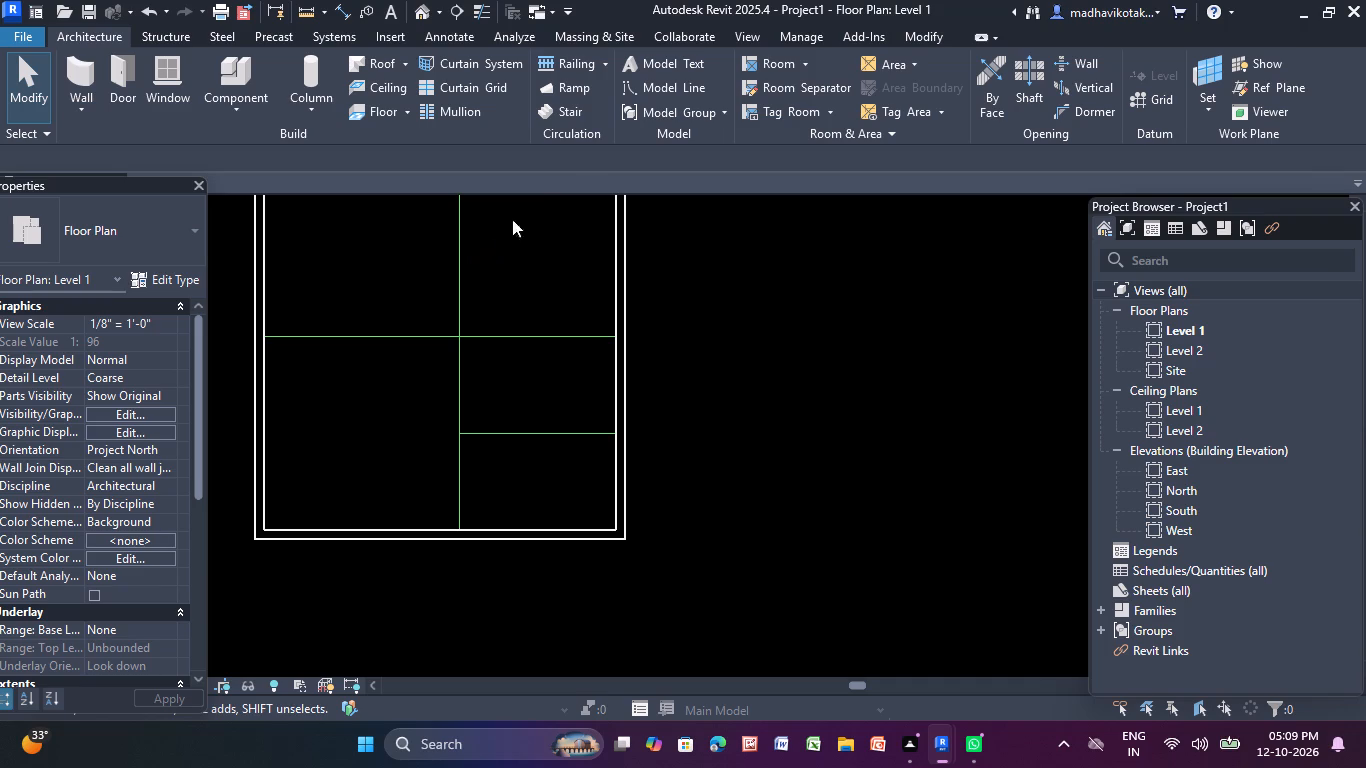
# Create a parallel copy of the lower vertical line with Pick Lines, offset 10" toward the right-hand wall.
pyautogui.click(658, 86)
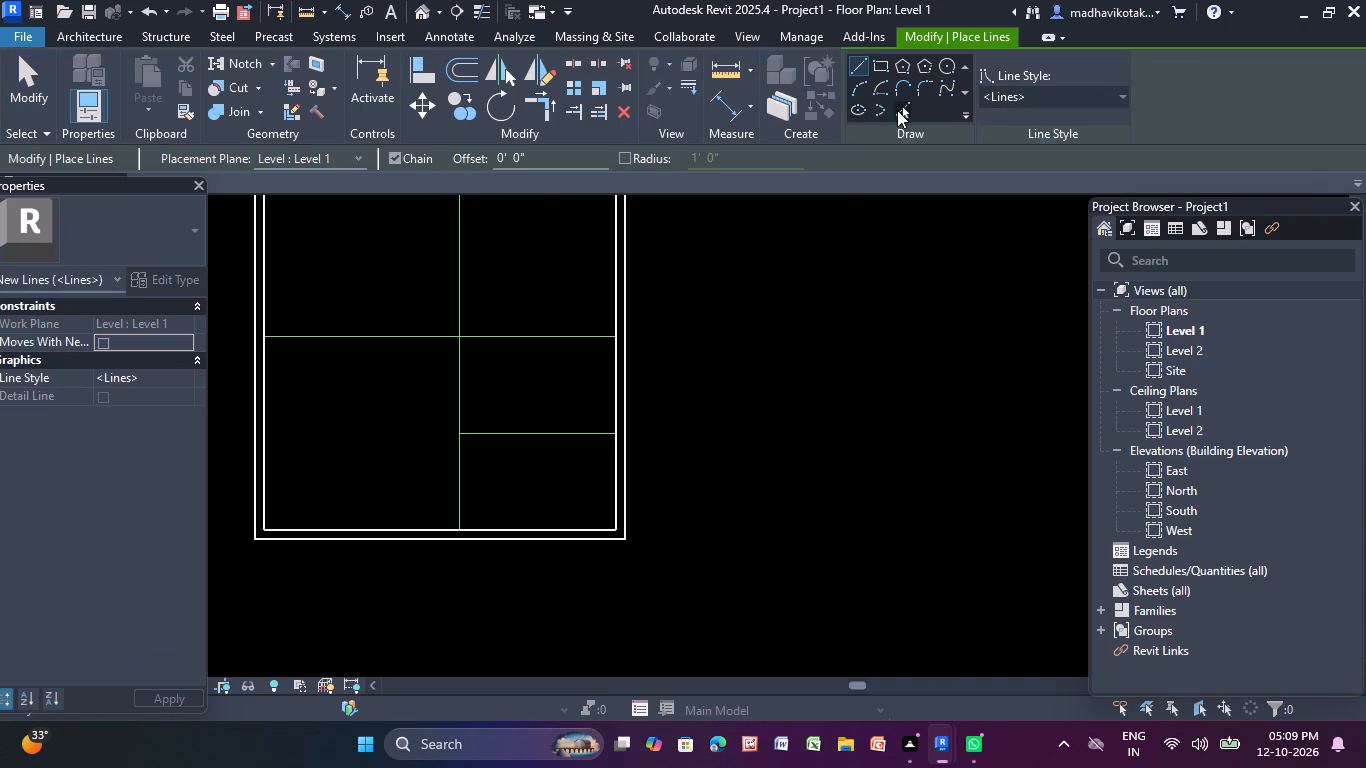
pyautogui.click(897, 110)
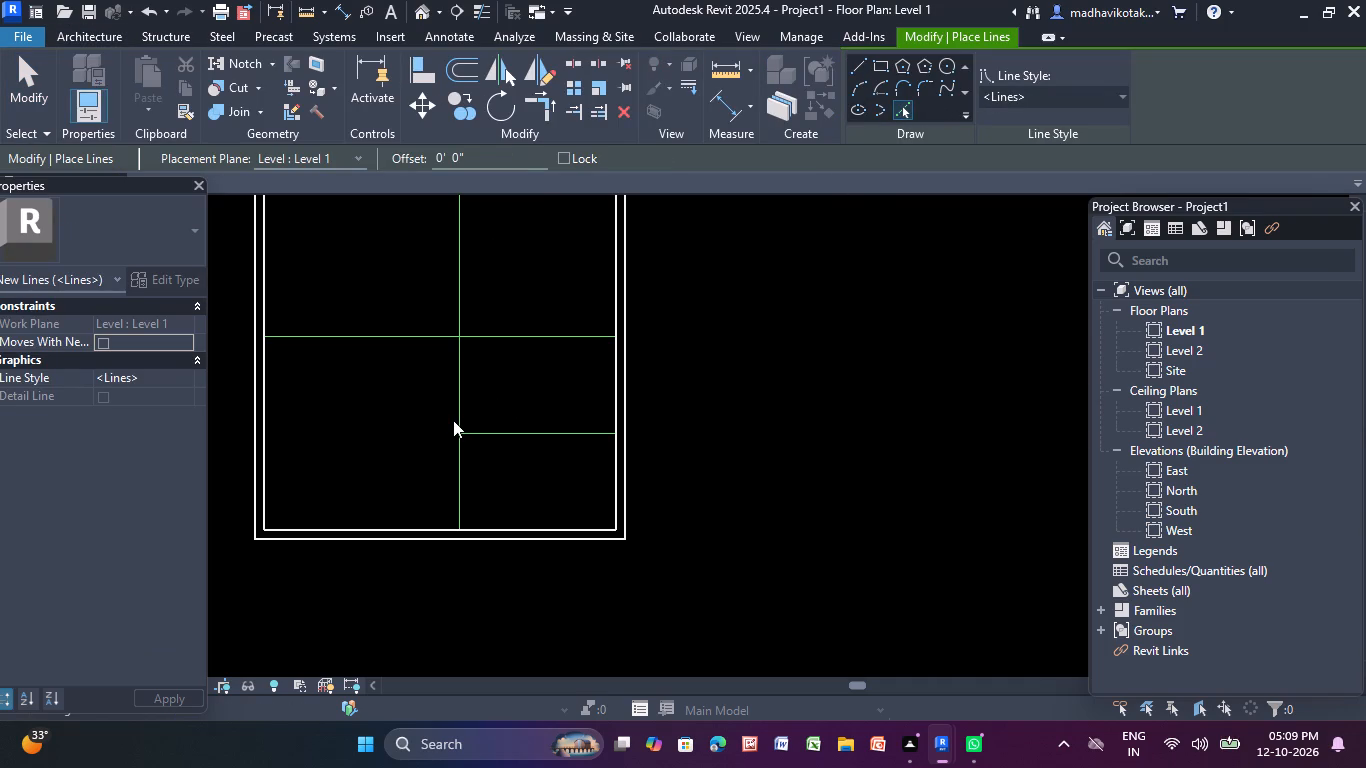
pyautogui.click(458, 405)
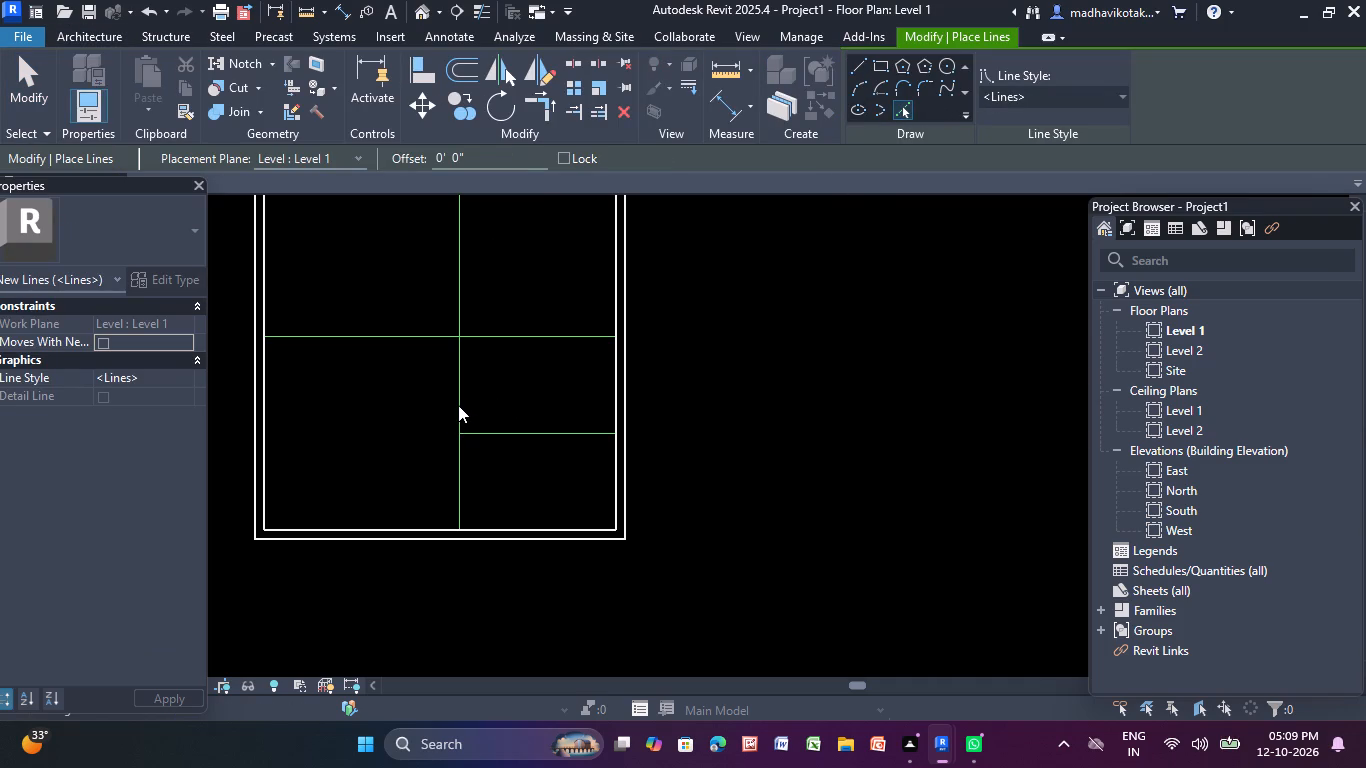
pyautogui.click(457, 404)
pyautogui.click(452, 400)
pyautogui.doubleClick(896, 115)
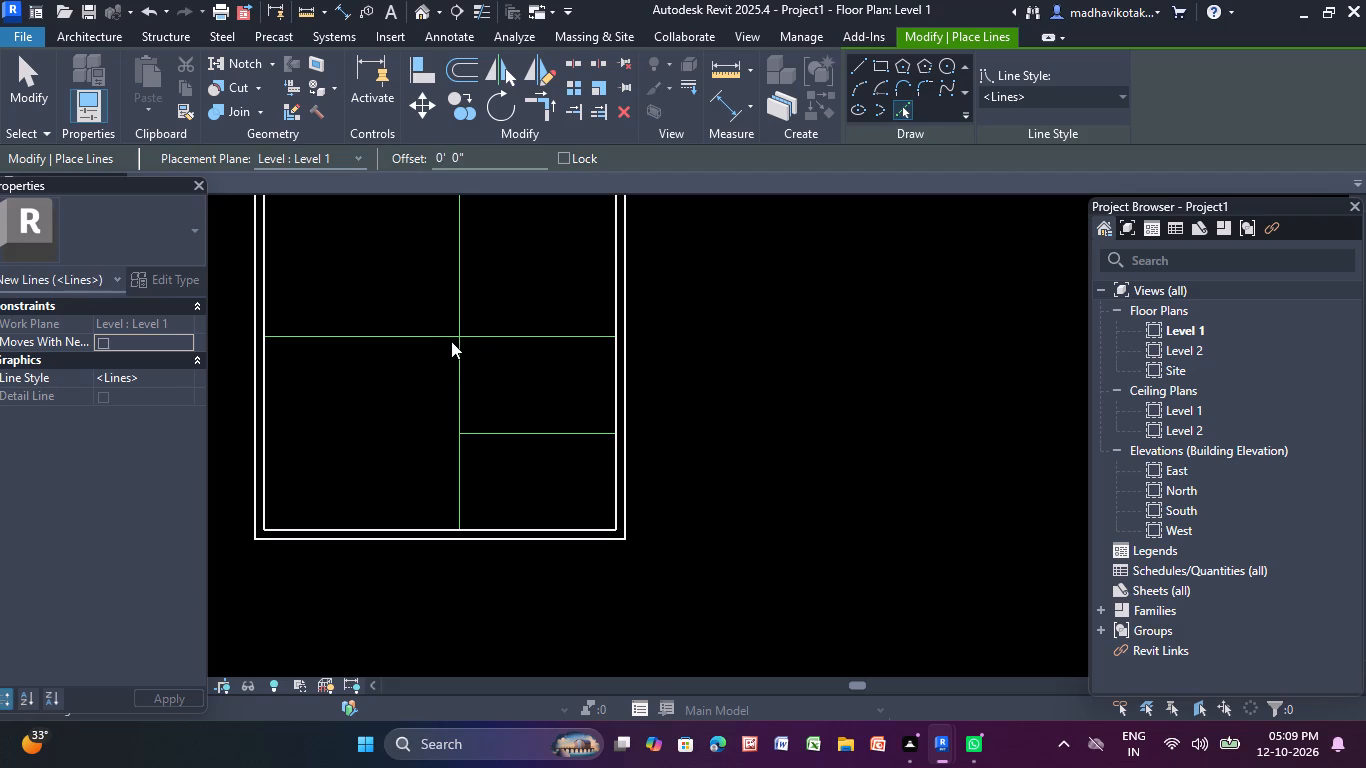
pyautogui.click(464, 352)
pyautogui.click(484, 154)
pyautogui.press('BackSpace')
pyautogui.press('BackSpace')
pyautogui.press('BackSpace')
pyautogui.press('BackSpace')
pyautogui.press('BackSpace')
pyautogui.press('BackSpace')
pyautogui.press('BackSpace')
pyautogui.press('BackSpace')
pyautogui.press('BackSpace')
pyautogui.press('BackSpace')
pyautogui.press('BackSpace')
pyautogui.press('2')
pyautogui.press('BackSpace')
pyautogui.write('10"')
pyautogui.press('Return')
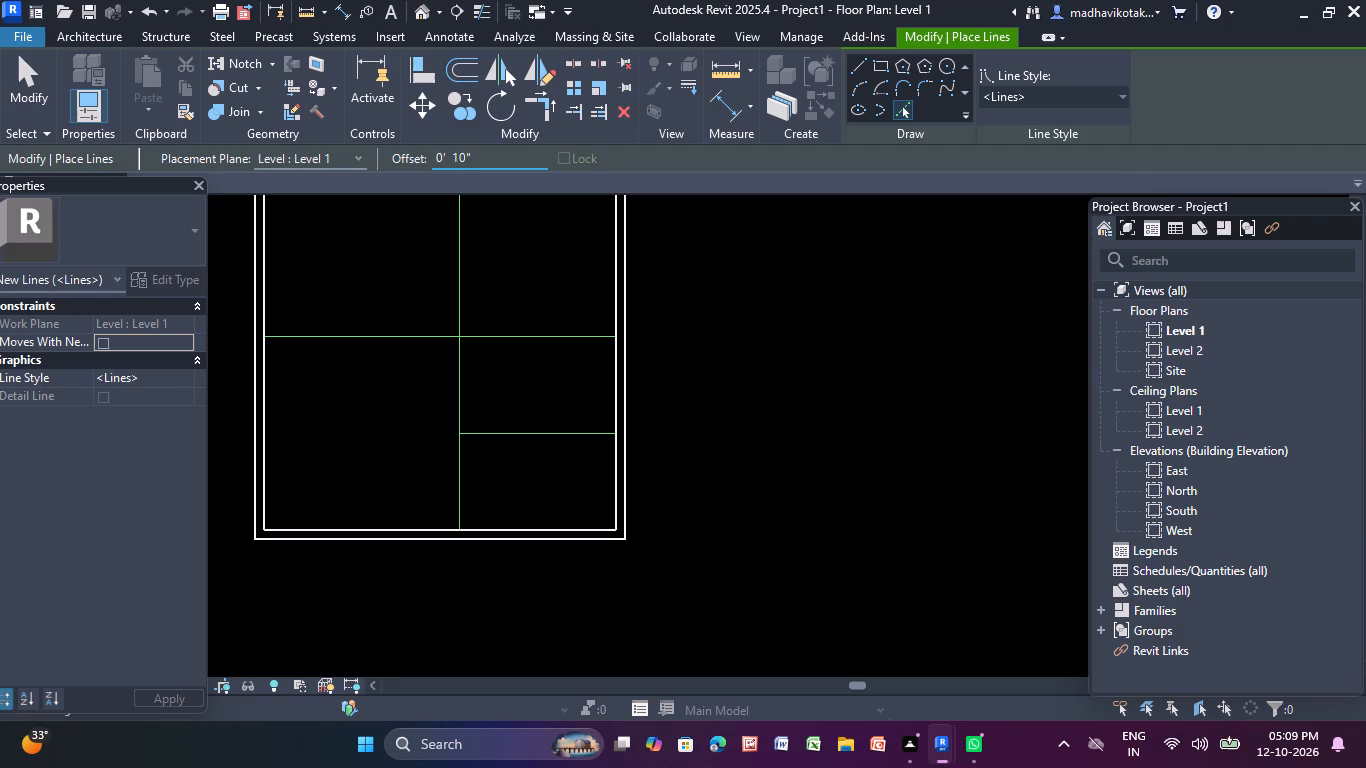
pyautogui.click(463, 406)
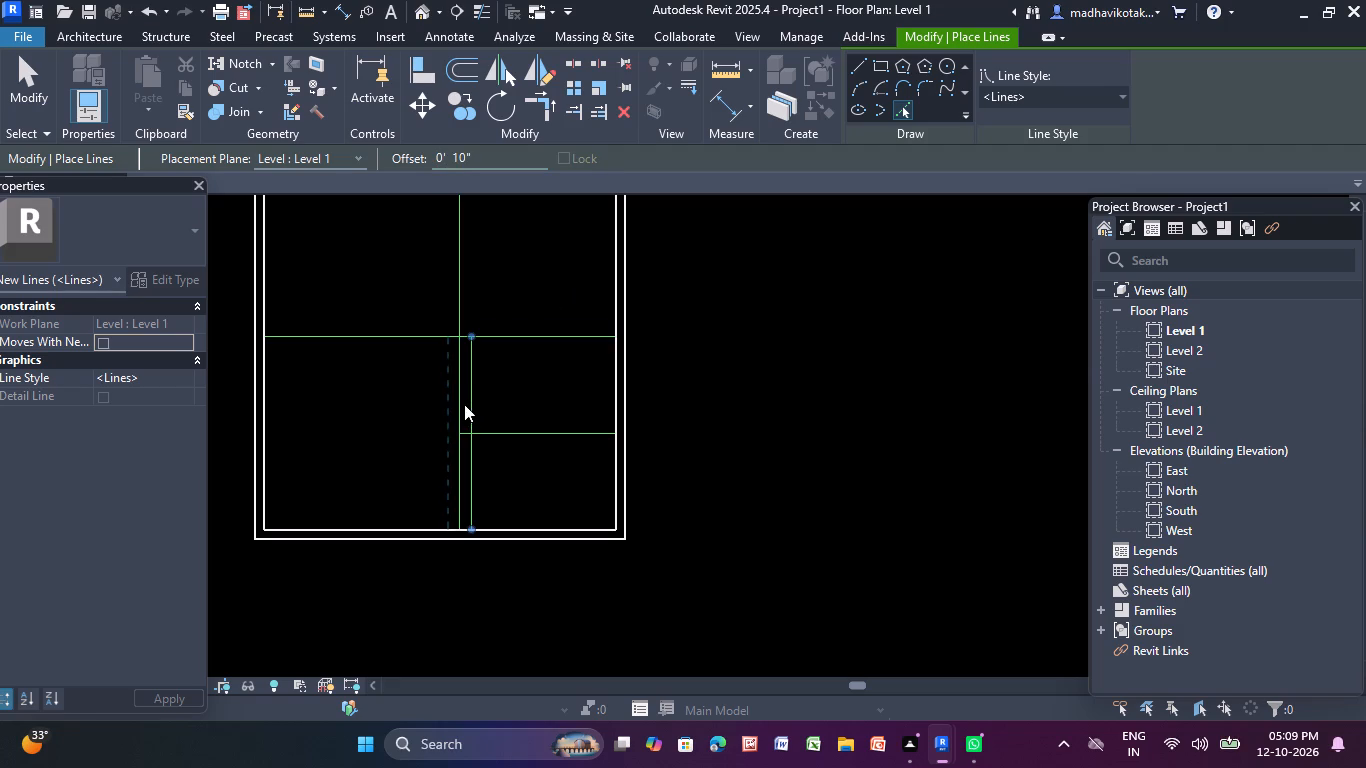
# Add eight more parallel vertical lines at successive 10" offsets toward the right-hand wall, each picked from the previous one.
pyautogui.click(477, 400)
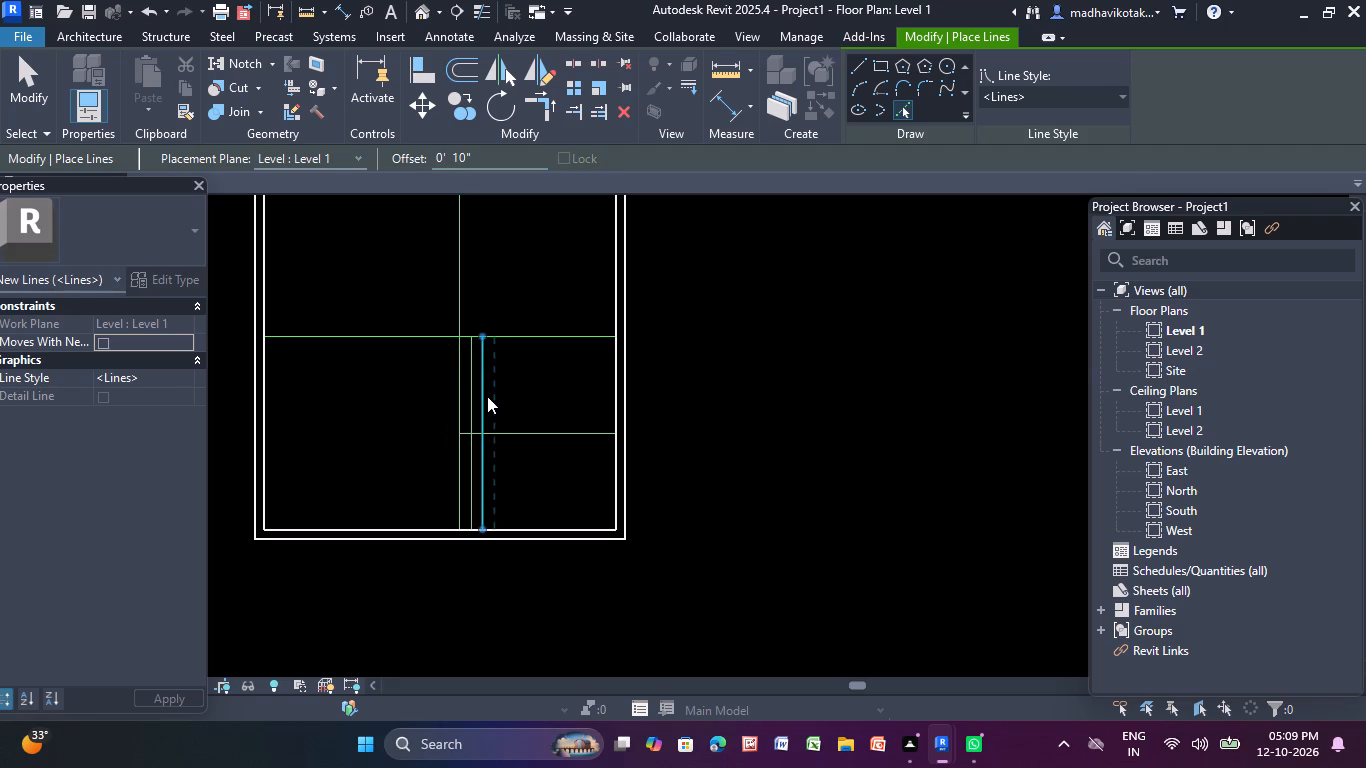
pyautogui.click(487, 396)
pyautogui.click(501, 398)
pyautogui.click(511, 400)
pyautogui.click(525, 403)
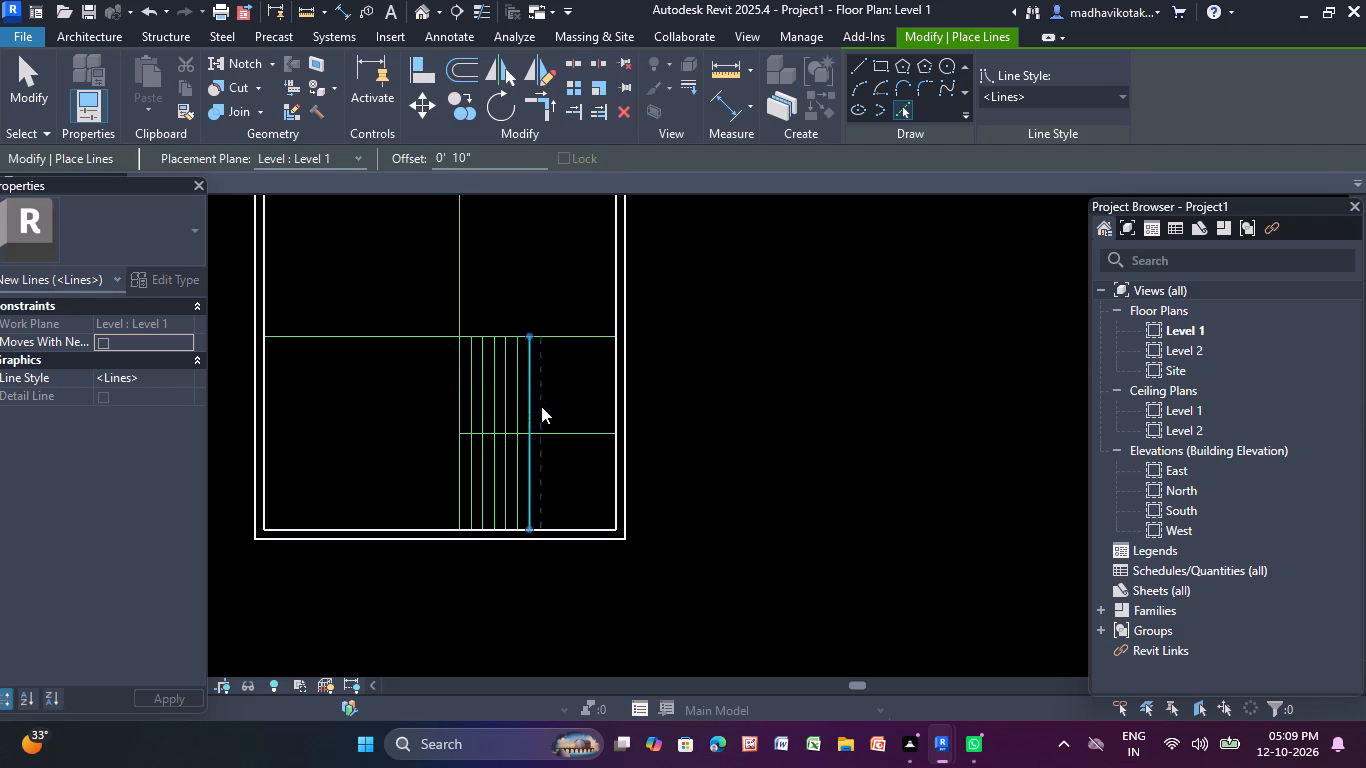
pyautogui.click(541, 406)
pyautogui.click(535, 412)
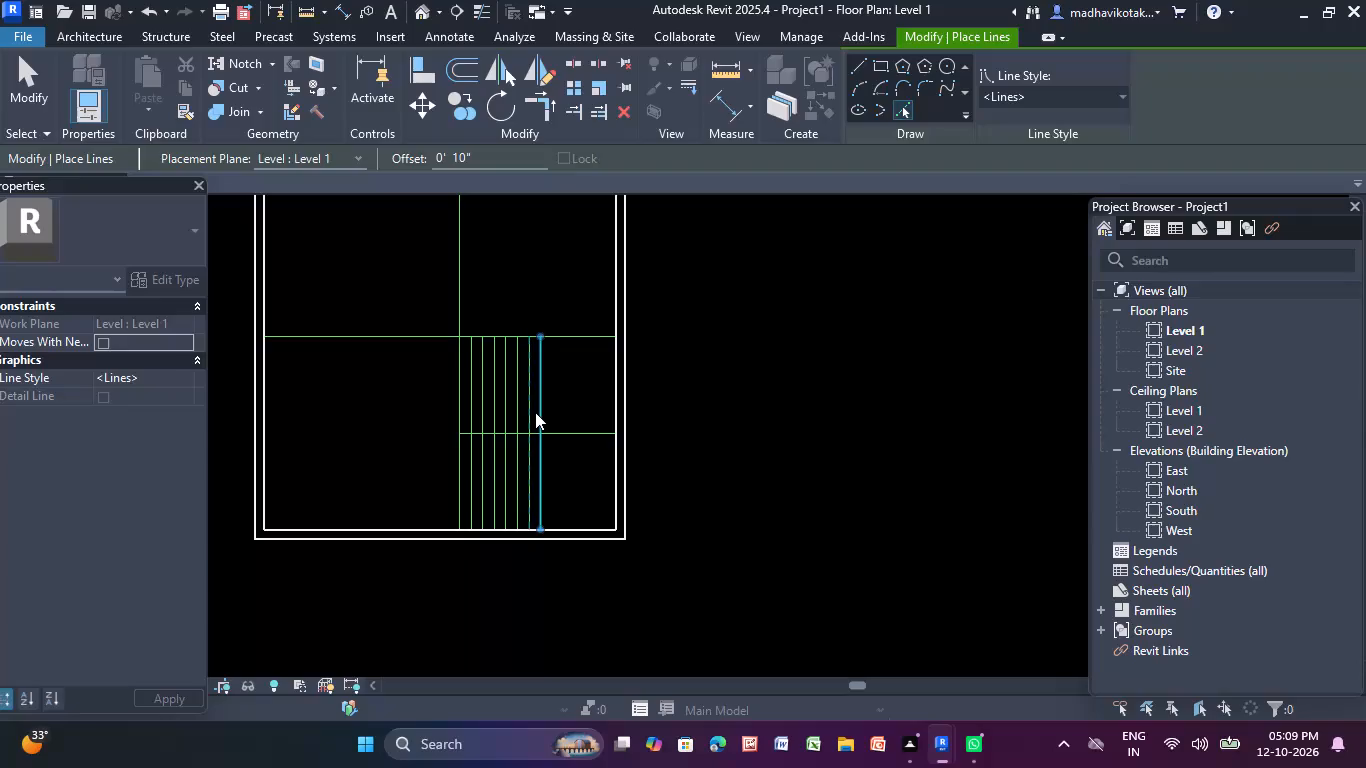
pyautogui.click(545, 412)
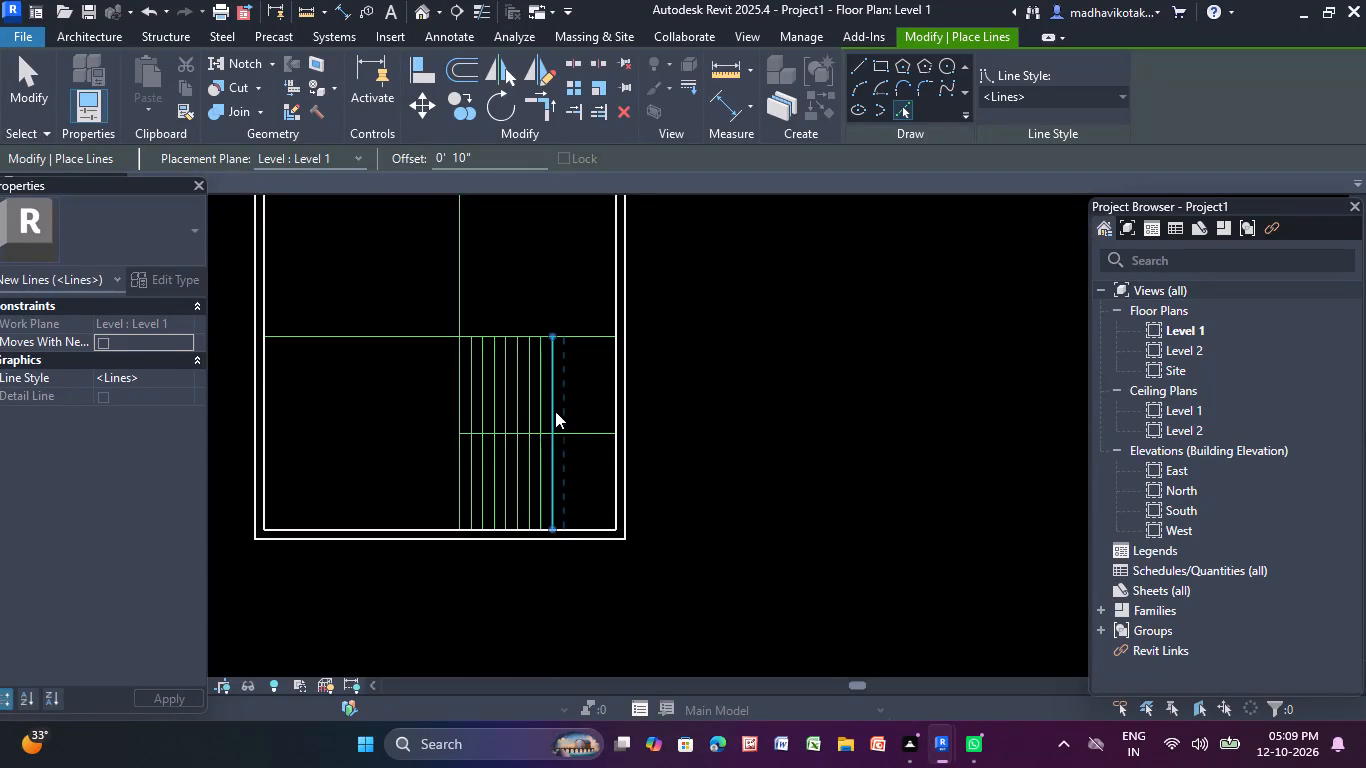
pyautogui.click(555, 411)
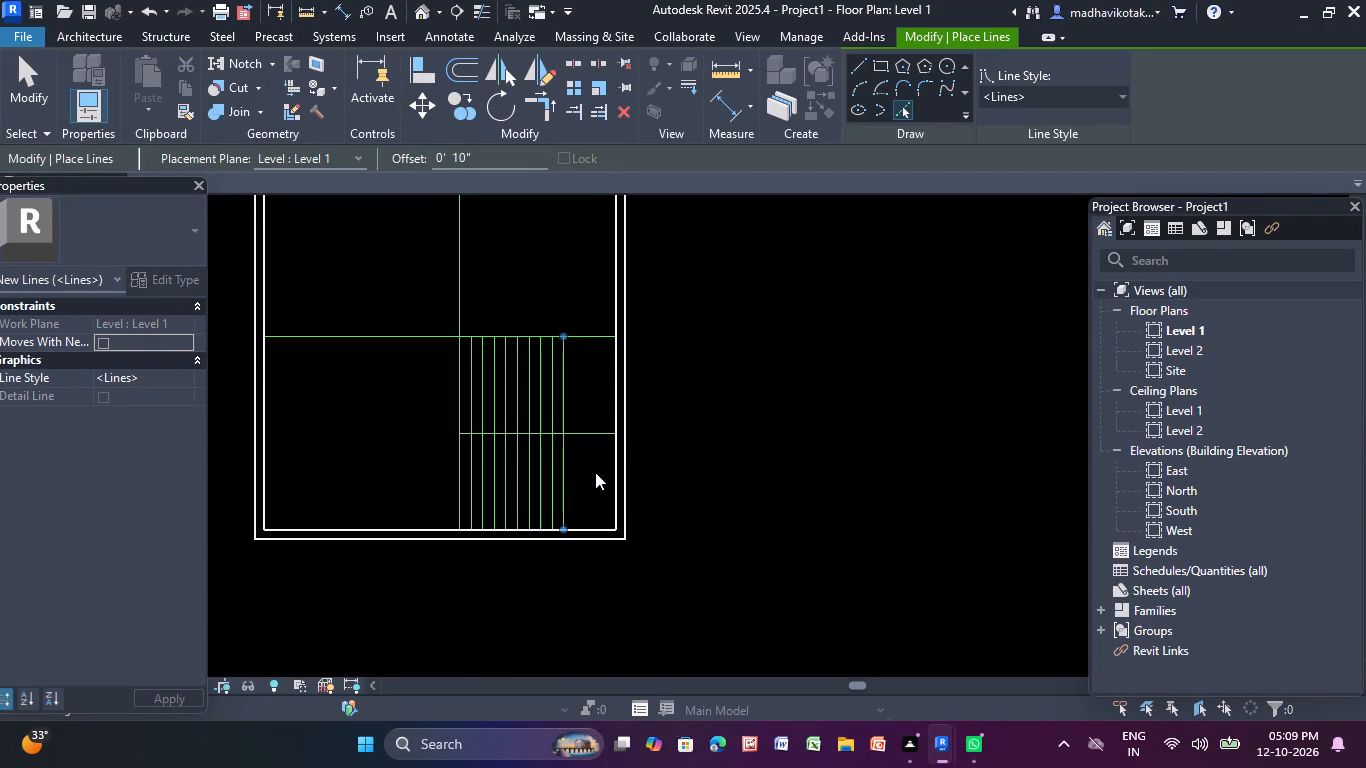
pyautogui.press('Escape')
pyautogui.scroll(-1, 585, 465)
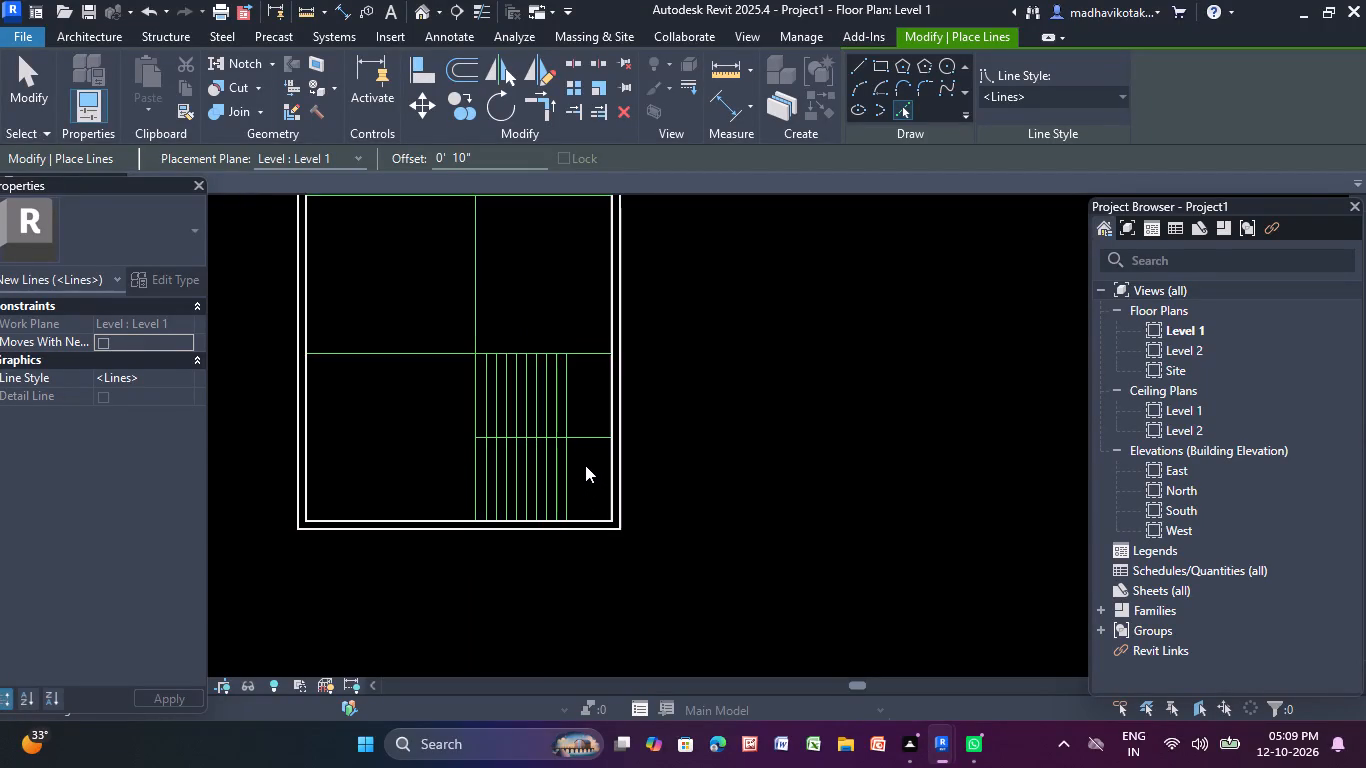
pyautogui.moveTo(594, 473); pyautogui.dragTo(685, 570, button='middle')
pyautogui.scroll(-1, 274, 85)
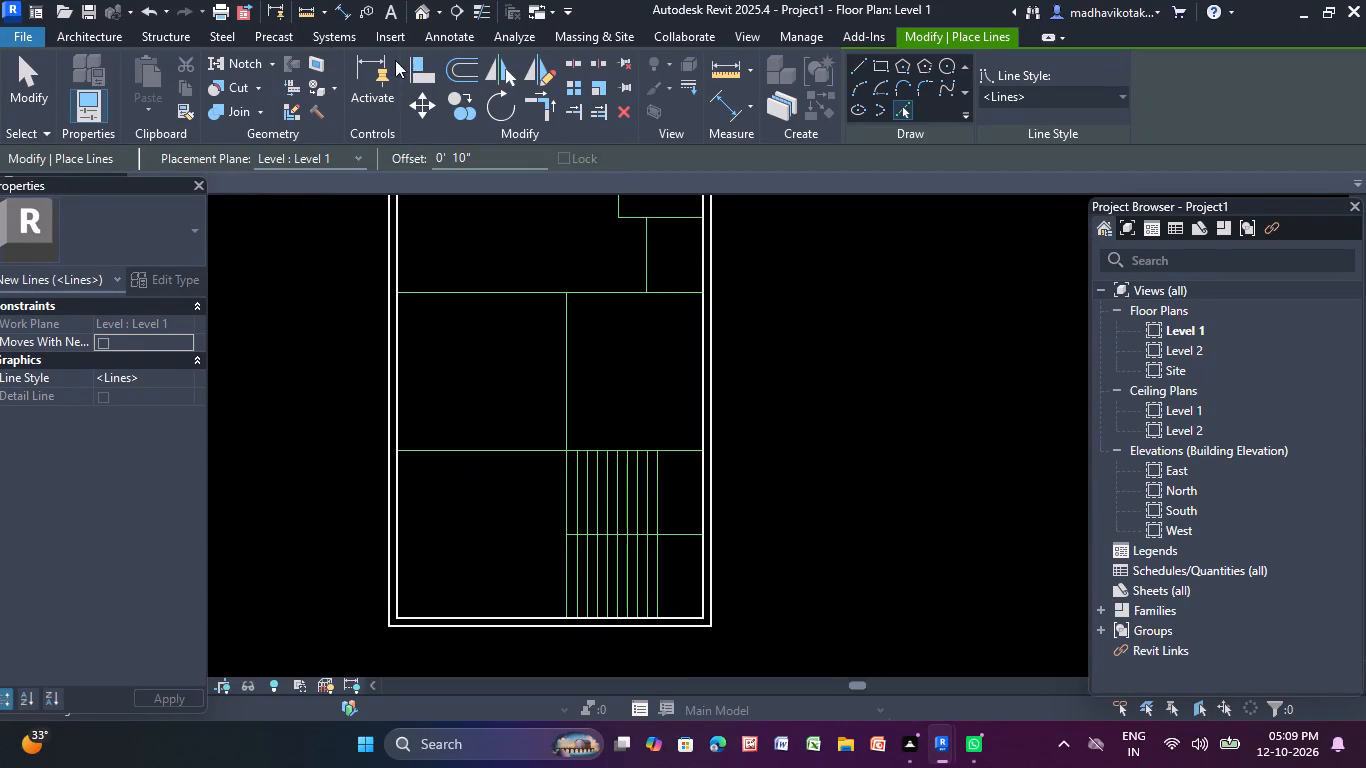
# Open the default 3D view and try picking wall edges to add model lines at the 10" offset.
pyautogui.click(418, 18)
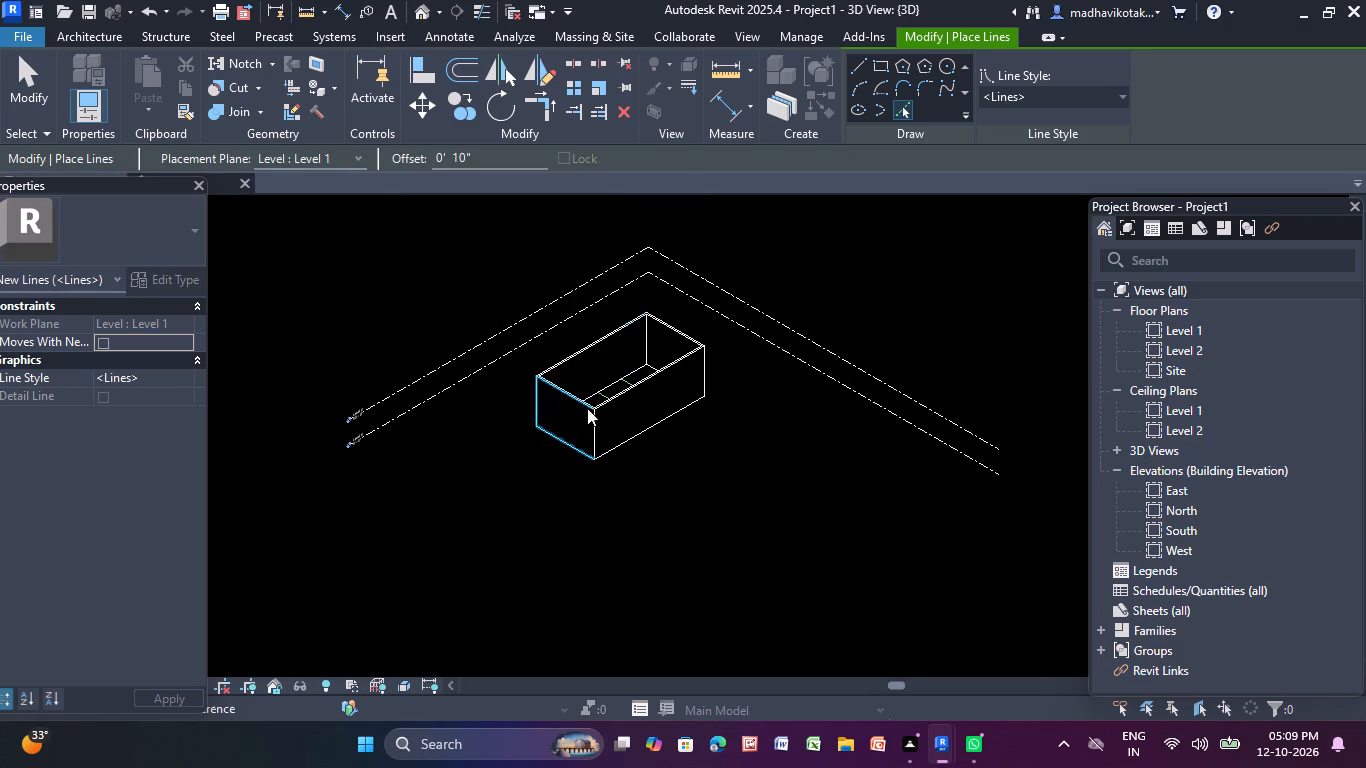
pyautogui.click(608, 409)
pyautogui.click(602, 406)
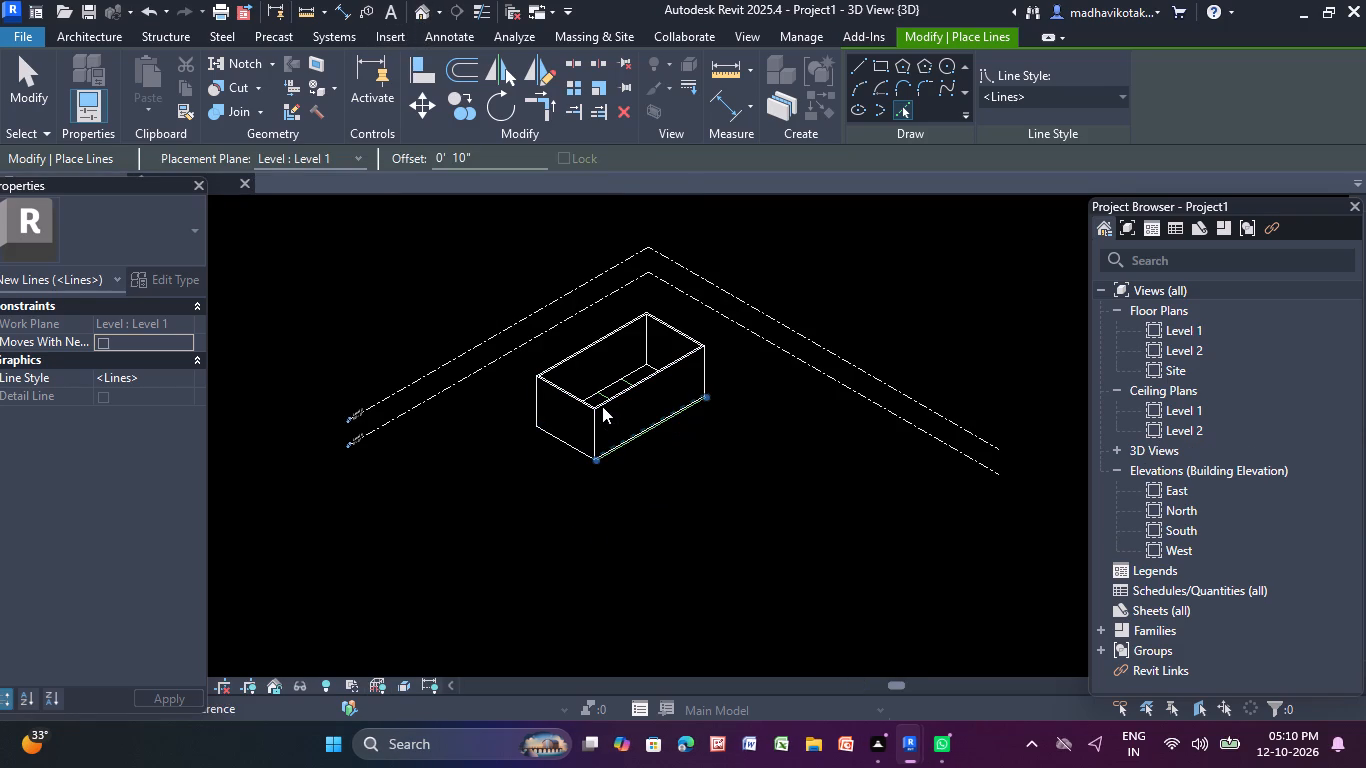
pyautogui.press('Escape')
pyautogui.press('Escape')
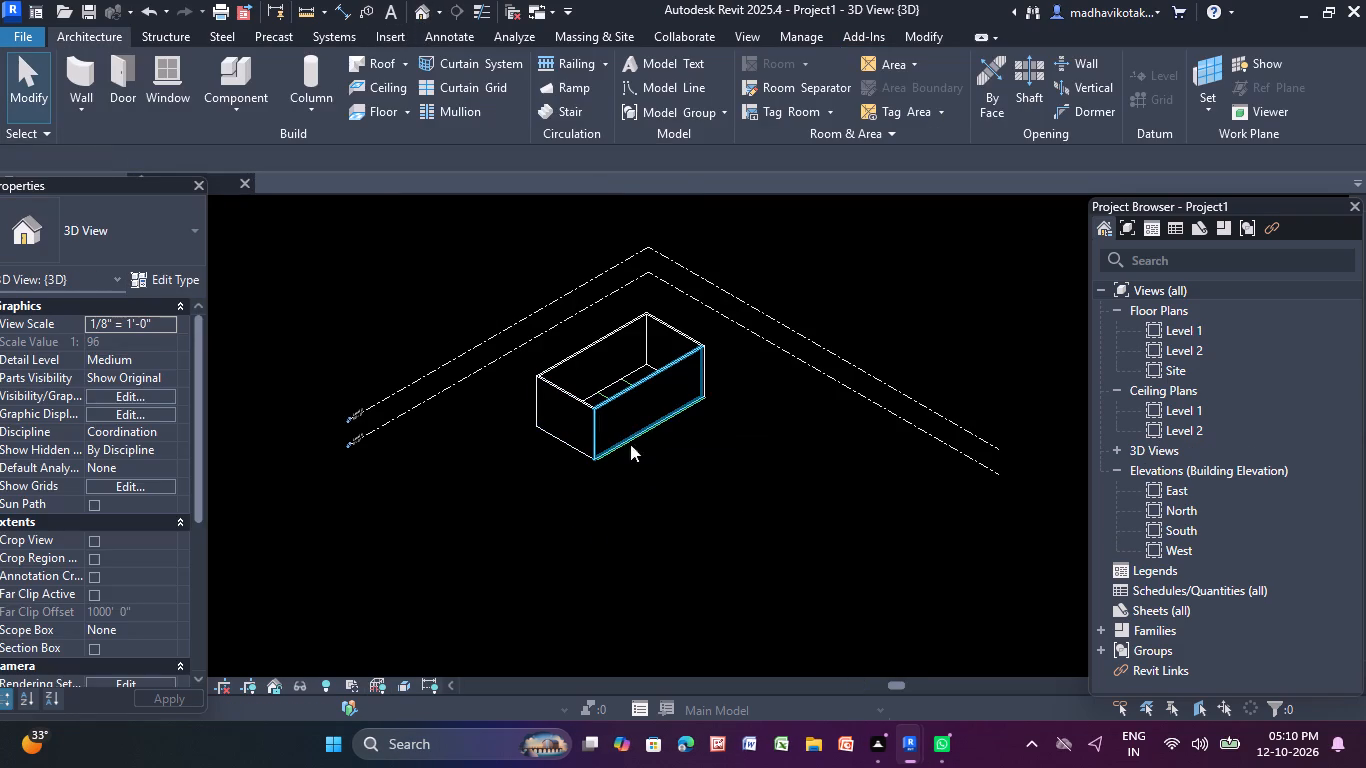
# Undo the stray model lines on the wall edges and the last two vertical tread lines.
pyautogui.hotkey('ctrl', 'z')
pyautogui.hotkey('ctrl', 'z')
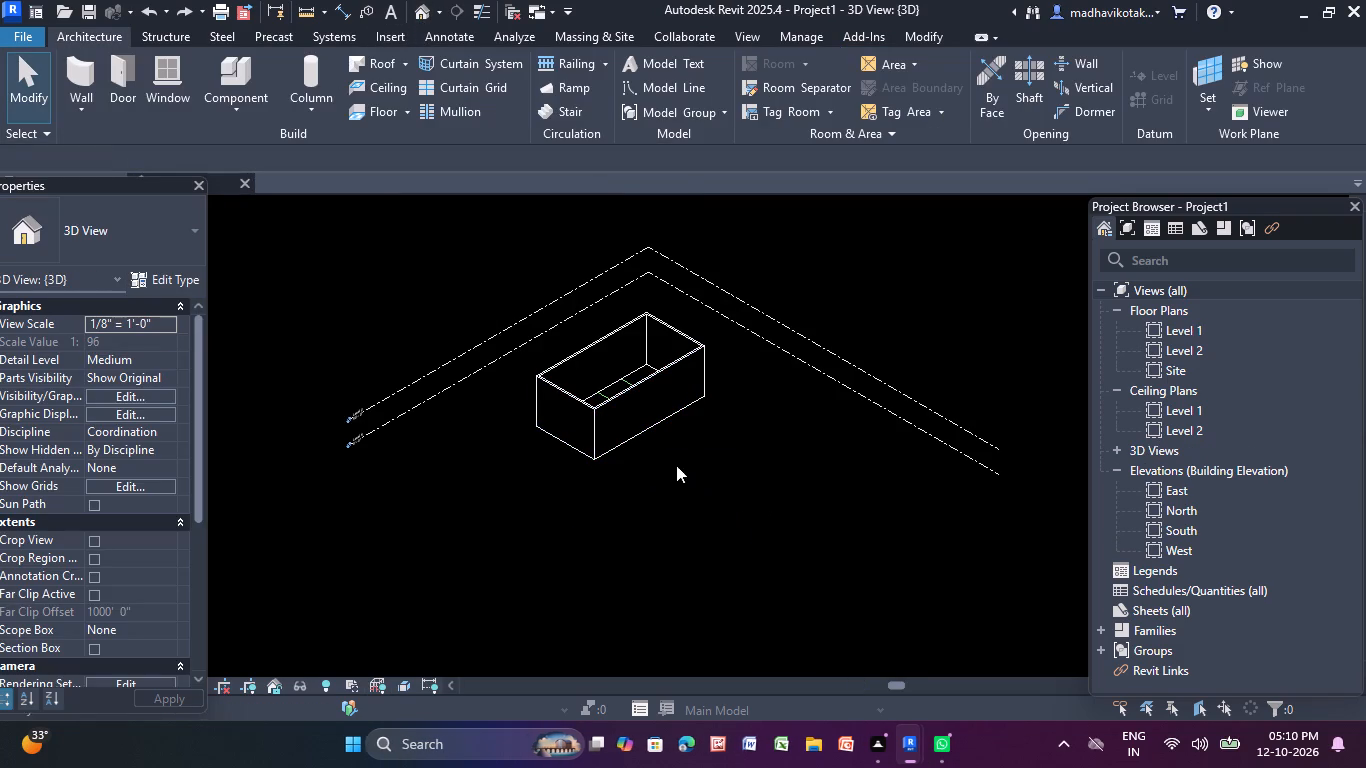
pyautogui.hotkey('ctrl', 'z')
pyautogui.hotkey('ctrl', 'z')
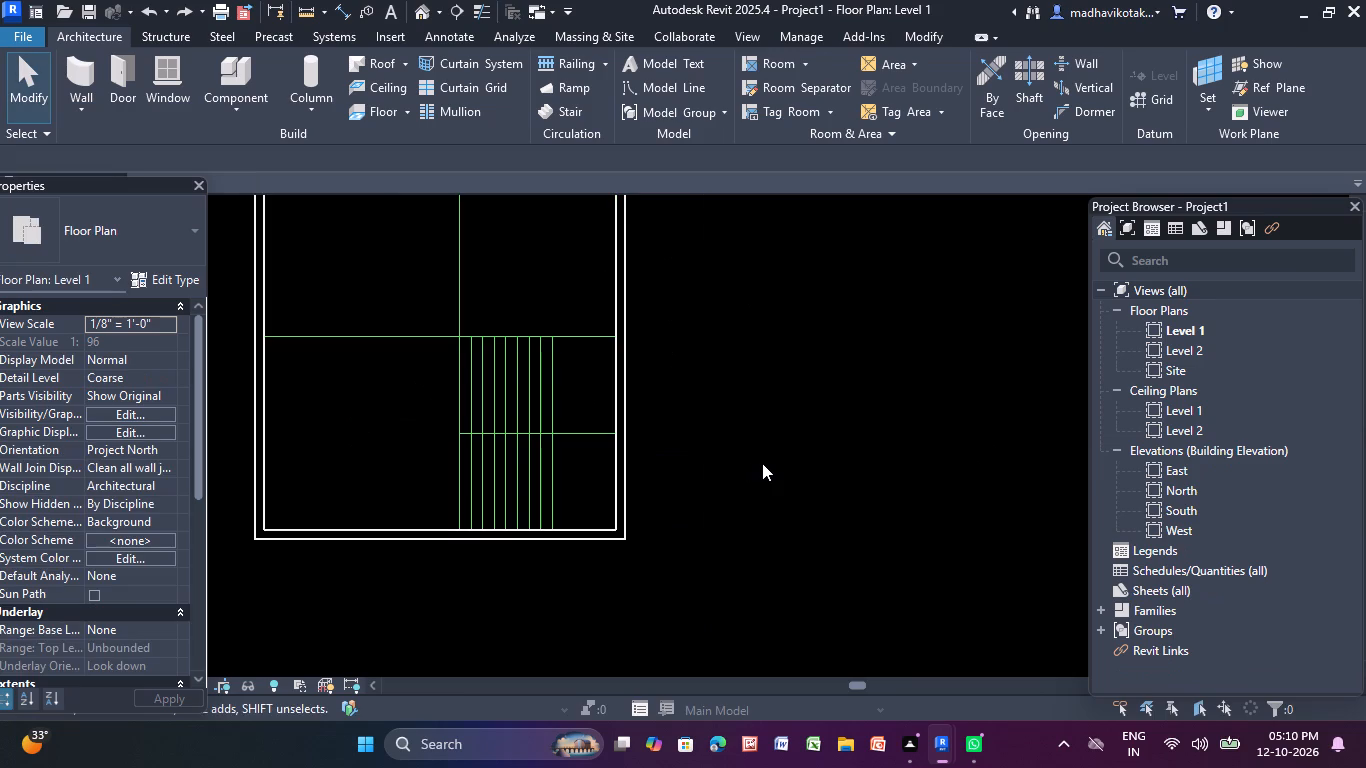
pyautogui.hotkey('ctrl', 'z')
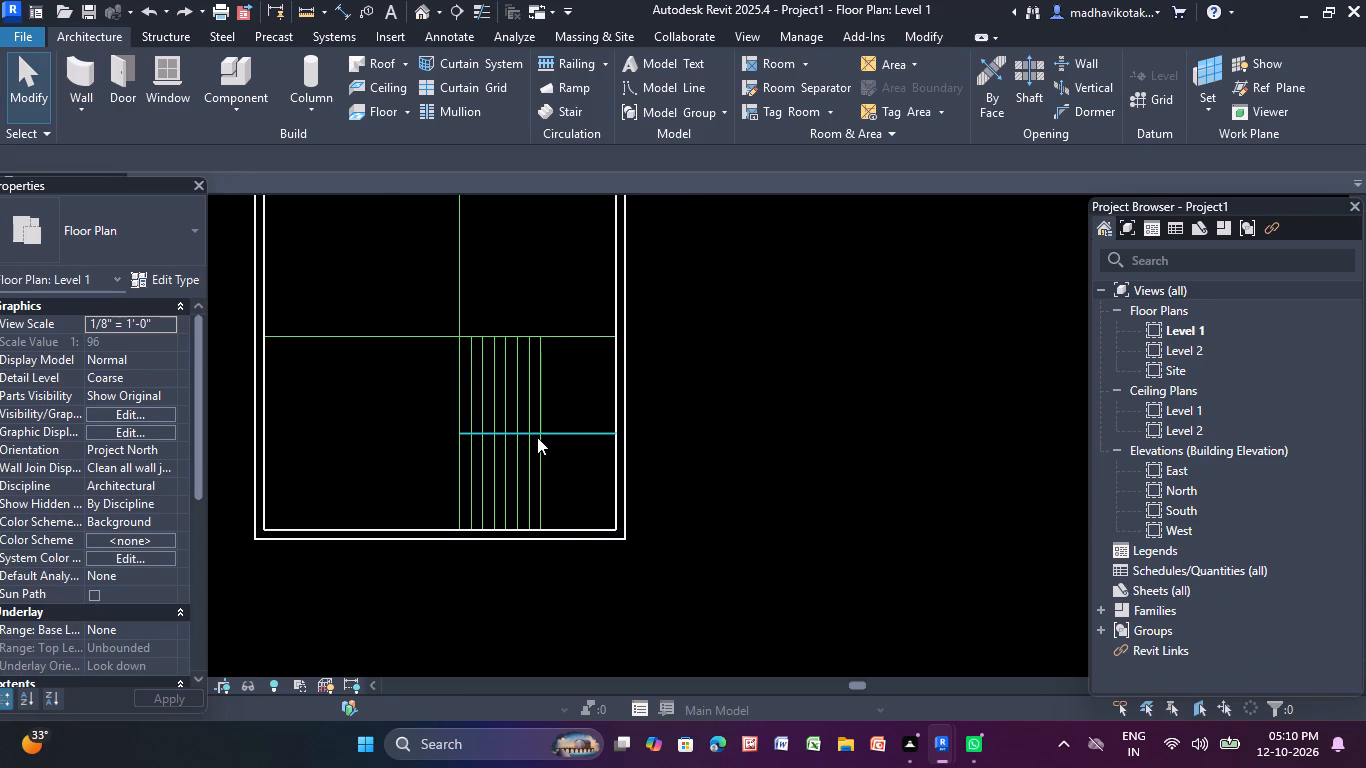
# Add three vertical tread lines with Pick Lines, each offset 10" from the previous one toward the right-hand wall.
pyautogui.click(537, 437)
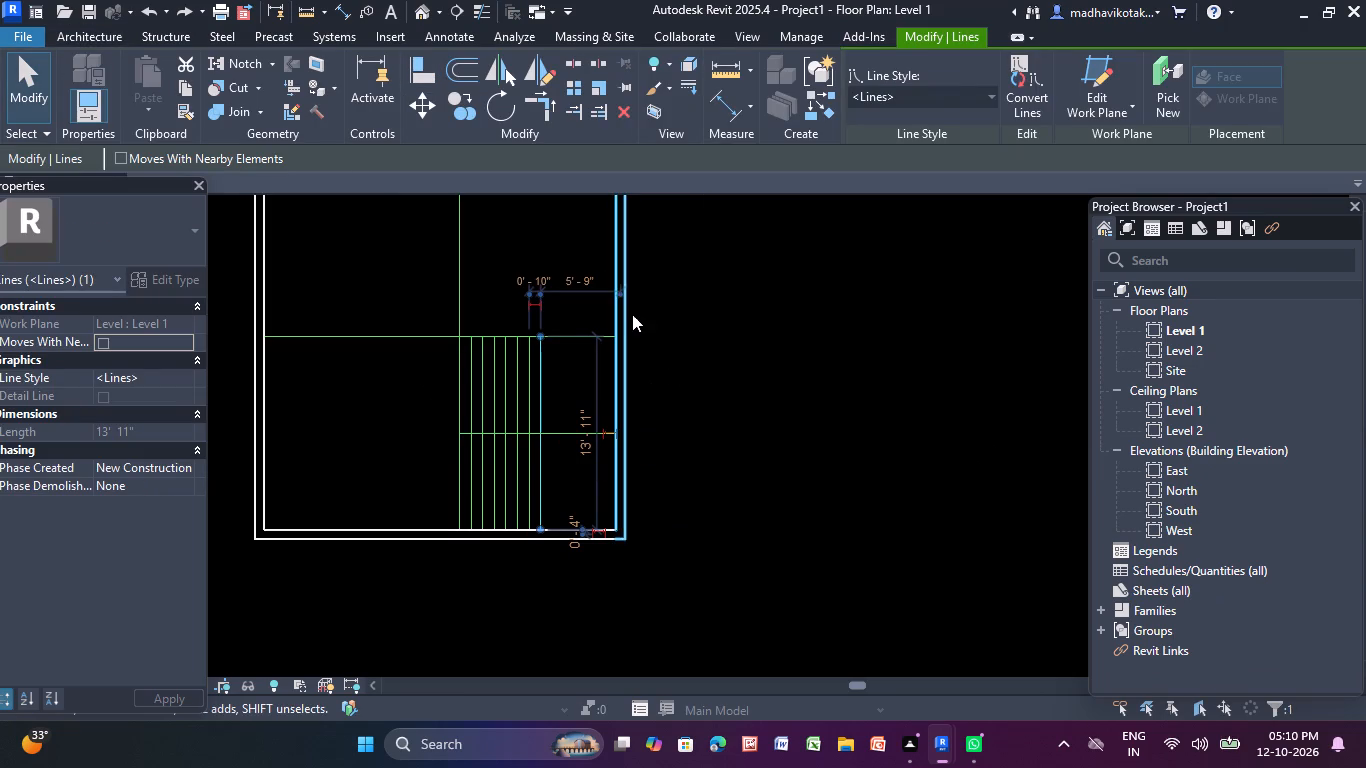
pyautogui.press('Escape')
pyautogui.click(695, 90)
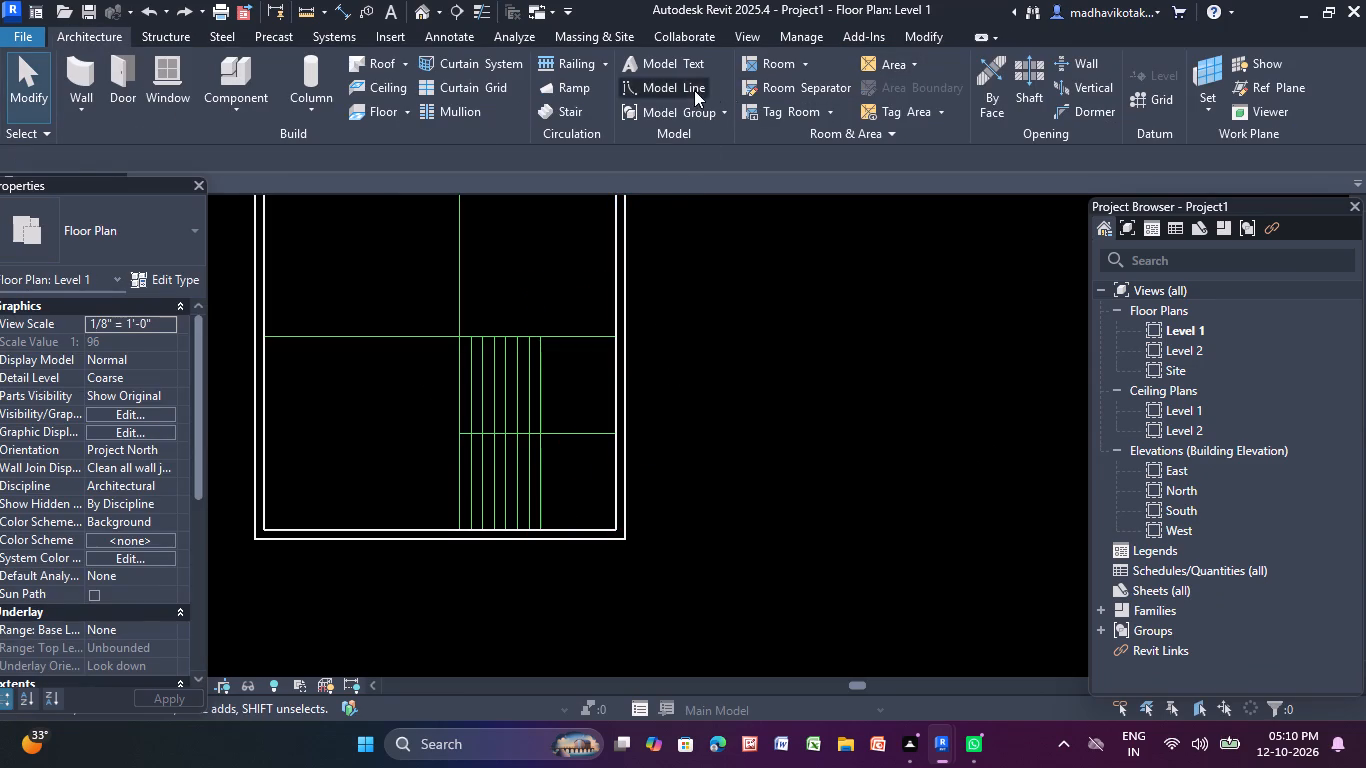
pyautogui.click(905, 112)
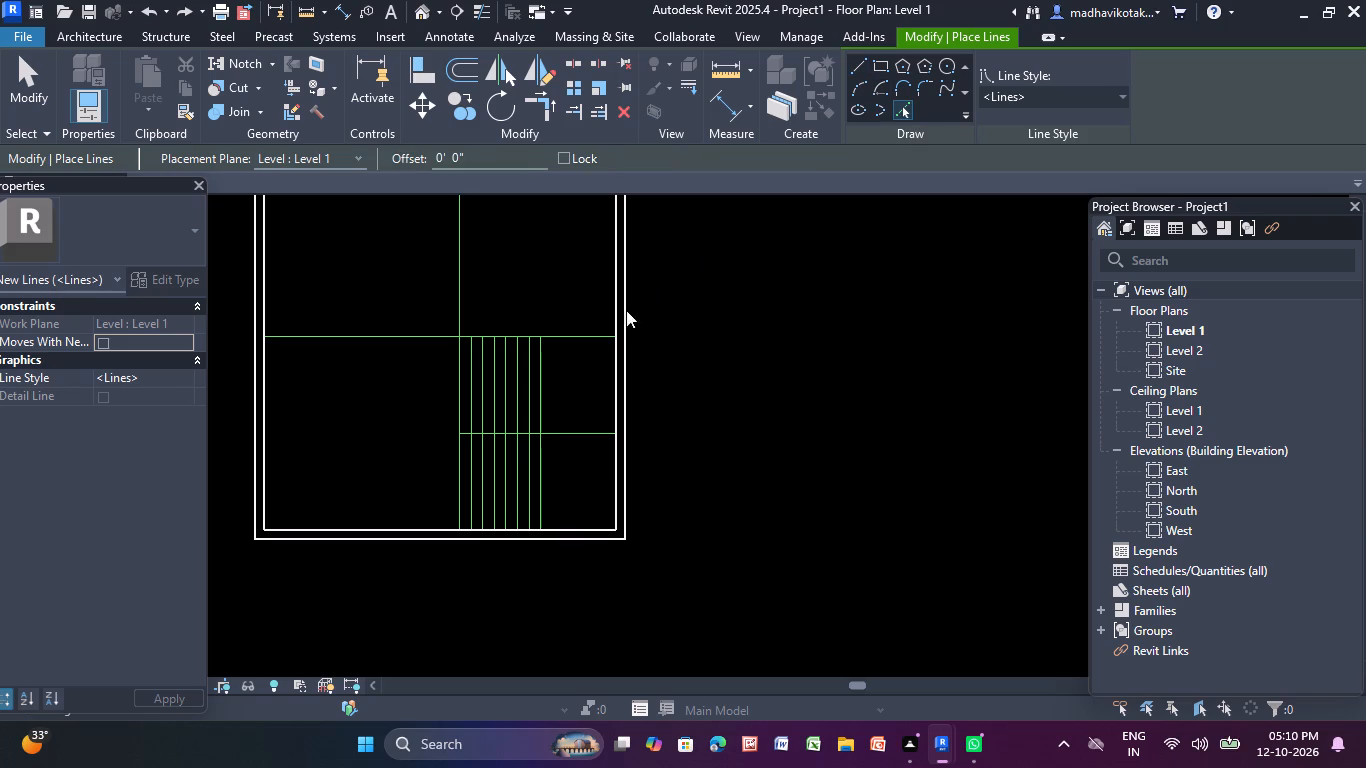
pyautogui.click(486, 161)
pyautogui.press('BackSpace')
pyautogui.press('BackSpace')
pyautogui.press('BackSpace')
pyautogui.press('BackSpace')
pyautogui.press('BackSpace')
pyautogui.press('BackSpace')
pyautogui.press('BackSpace')
pyautogui.press('BackSpace')
pyautogui.press('BackSpace')
pyautogui.press('BackSpace')
pyautogui.press('BackSpace')
pyautogui.press('BackSpace')
pyautogui.press('BackSpace')
pyautogui.press('BackSpace')
pyautogui.press('BackSpace')
pyautogui.press('BackSpace')
pyautogui.write('10"')
pyautogui.press('Return')
pyautogui.click(547, 483)
pyautogui.click(560, 476)
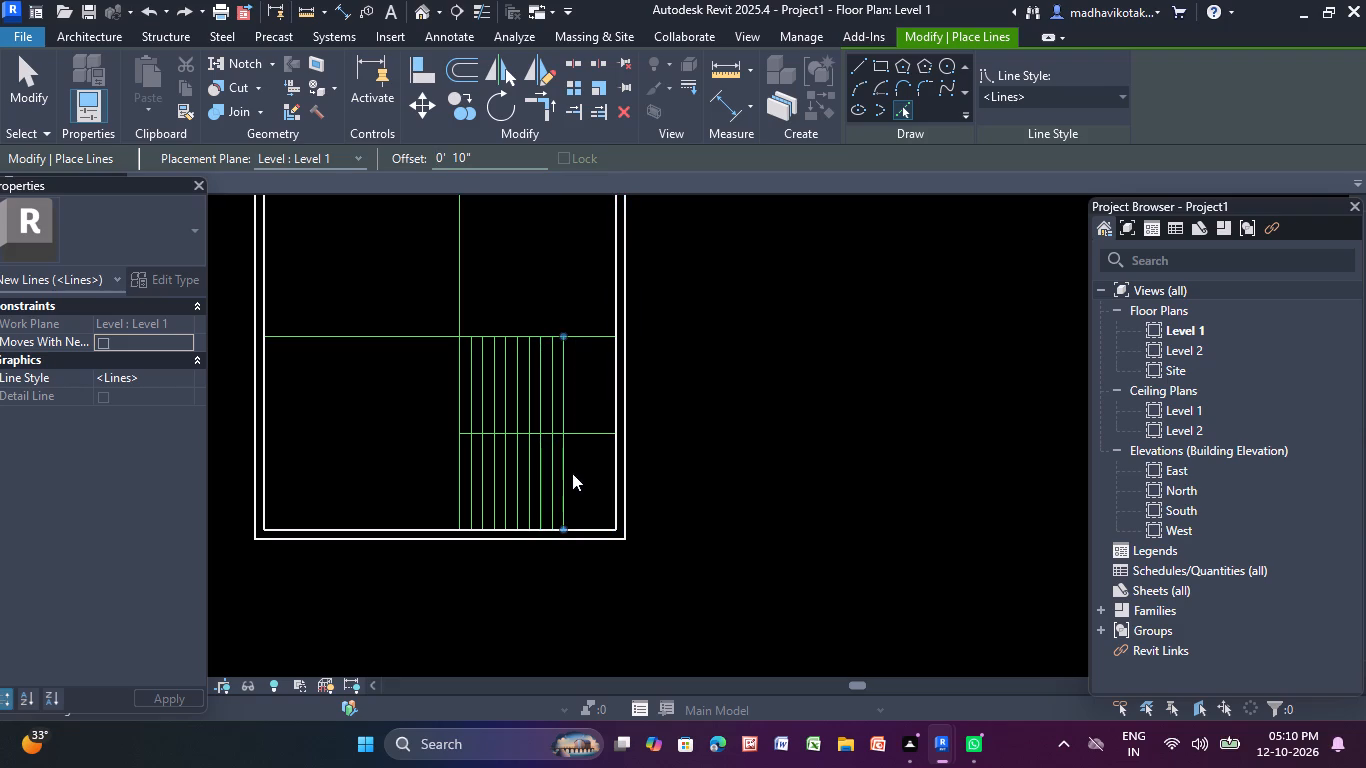
pyautogui.click(567, 475)
pyautogui.press('Escape')
pyautogui.press('Escape')
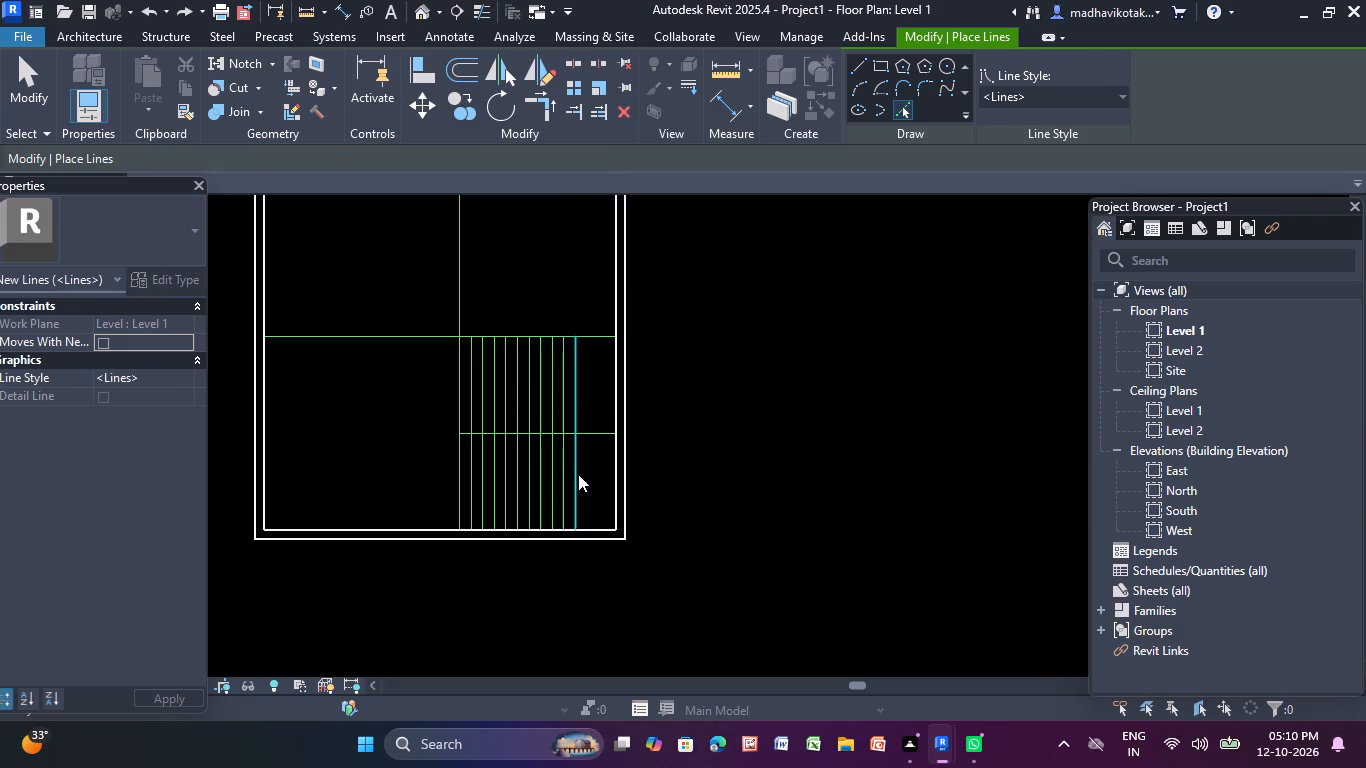
pyautogui.press('Escape')
pyautogui.press('Escape')
pyautogui.press('Escape')
pyautogui.press('Escape')
pyautogui.press('Escape')
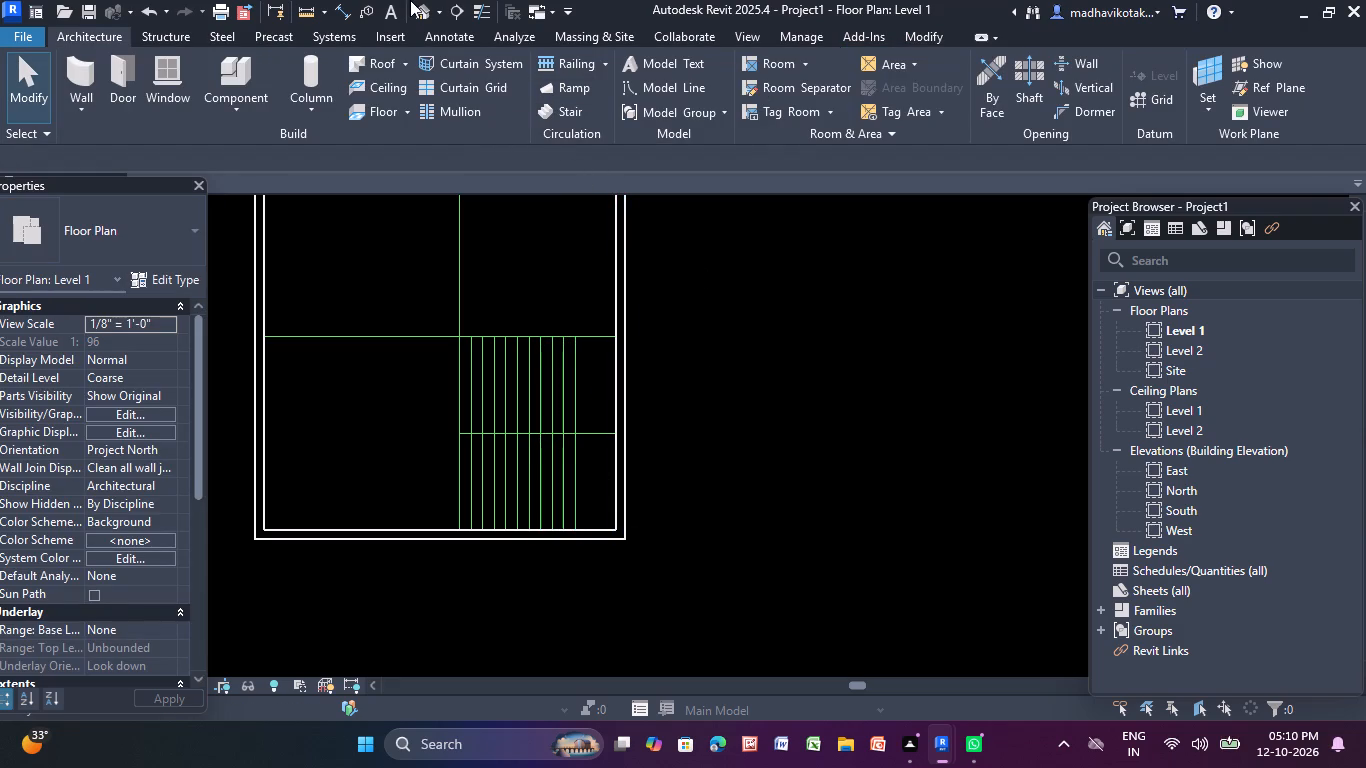
# In the 3D view, select all four exterior walls and set their top constraint to Level 2.
pyautogui.click(410, 2)
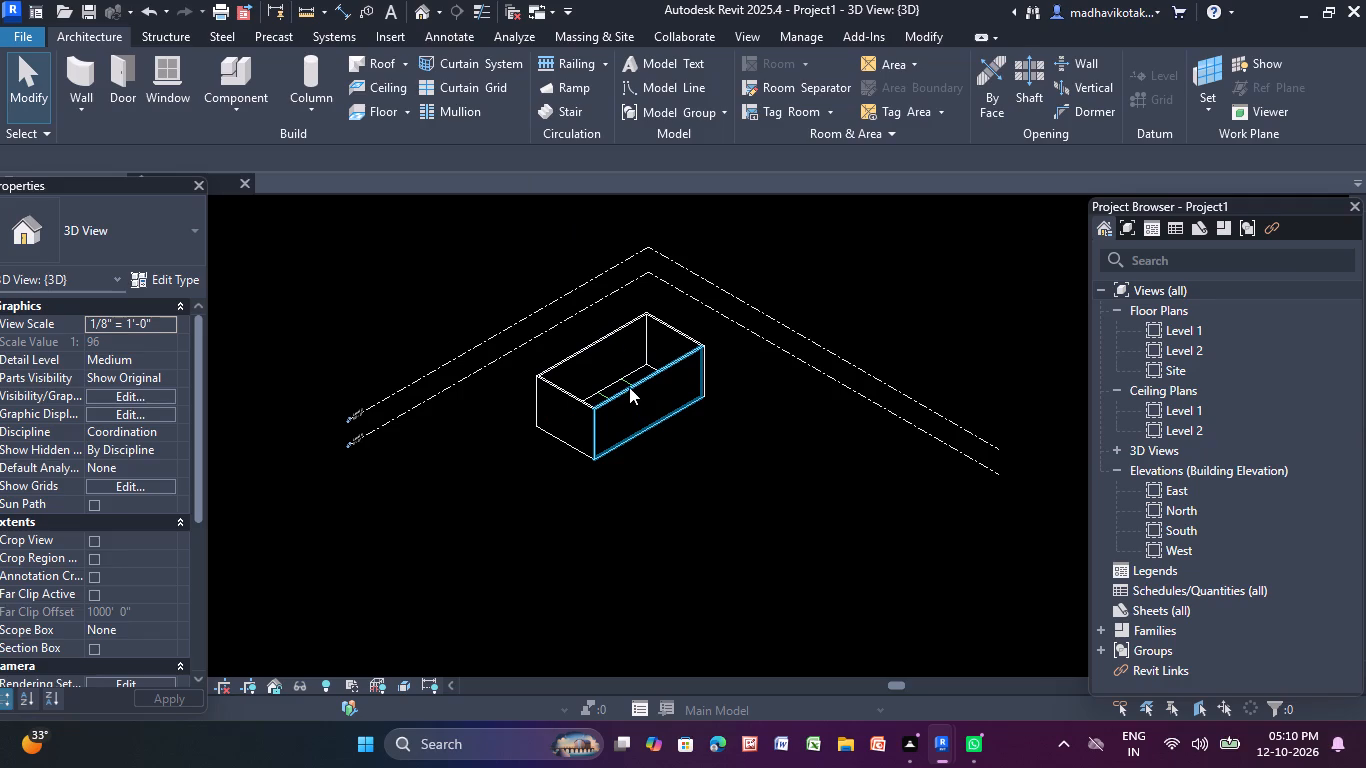
pyautogui.click(629, 387)
pyautogui.write('sa')
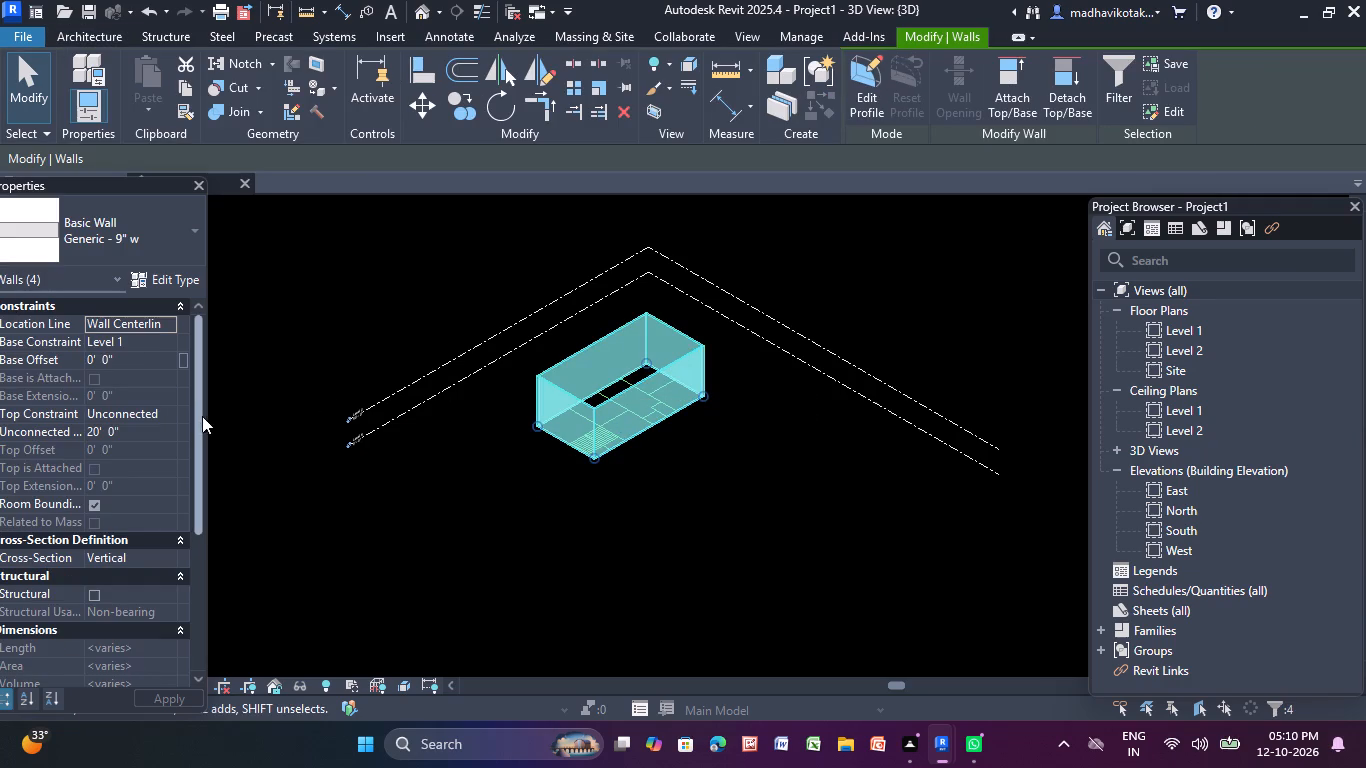
pyautogui.click(163, 415)
pyautogui.click(156, 461)
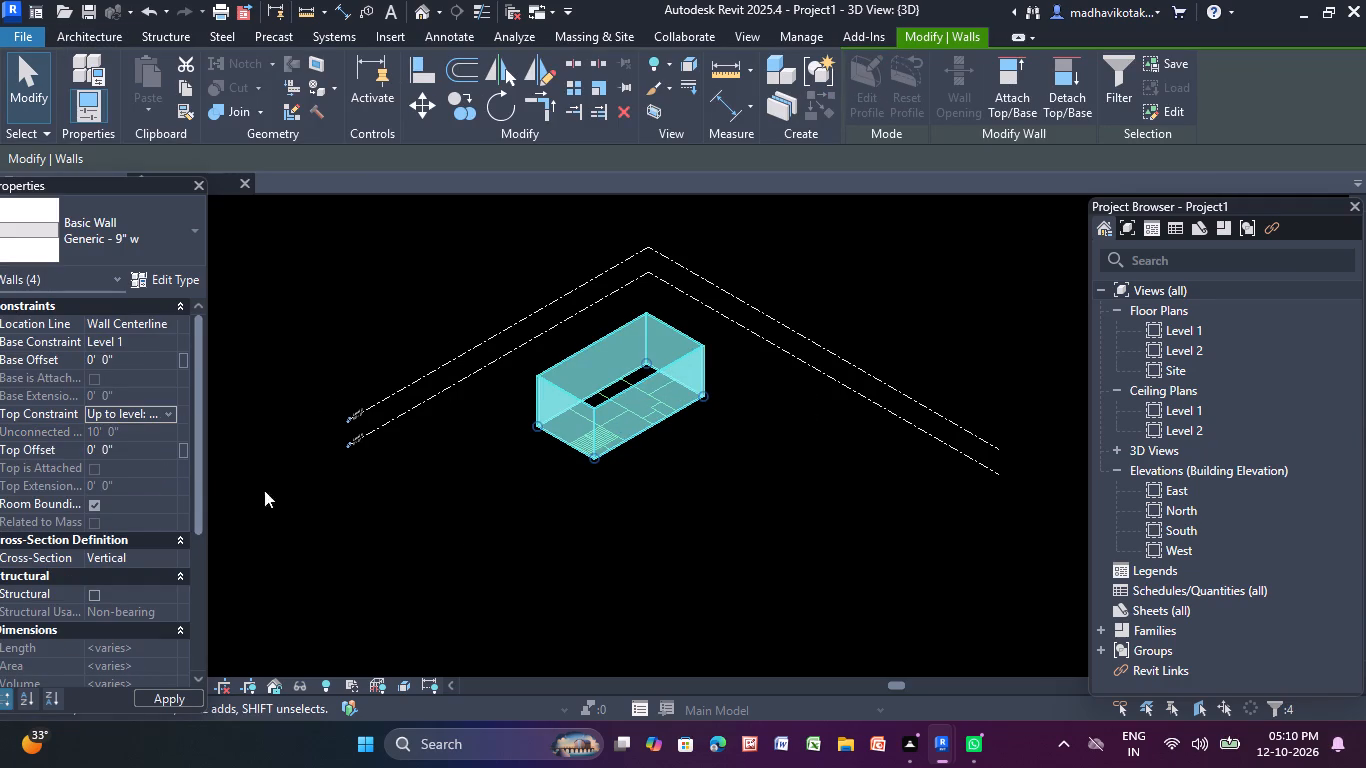
pyautogui.click(590, 517)
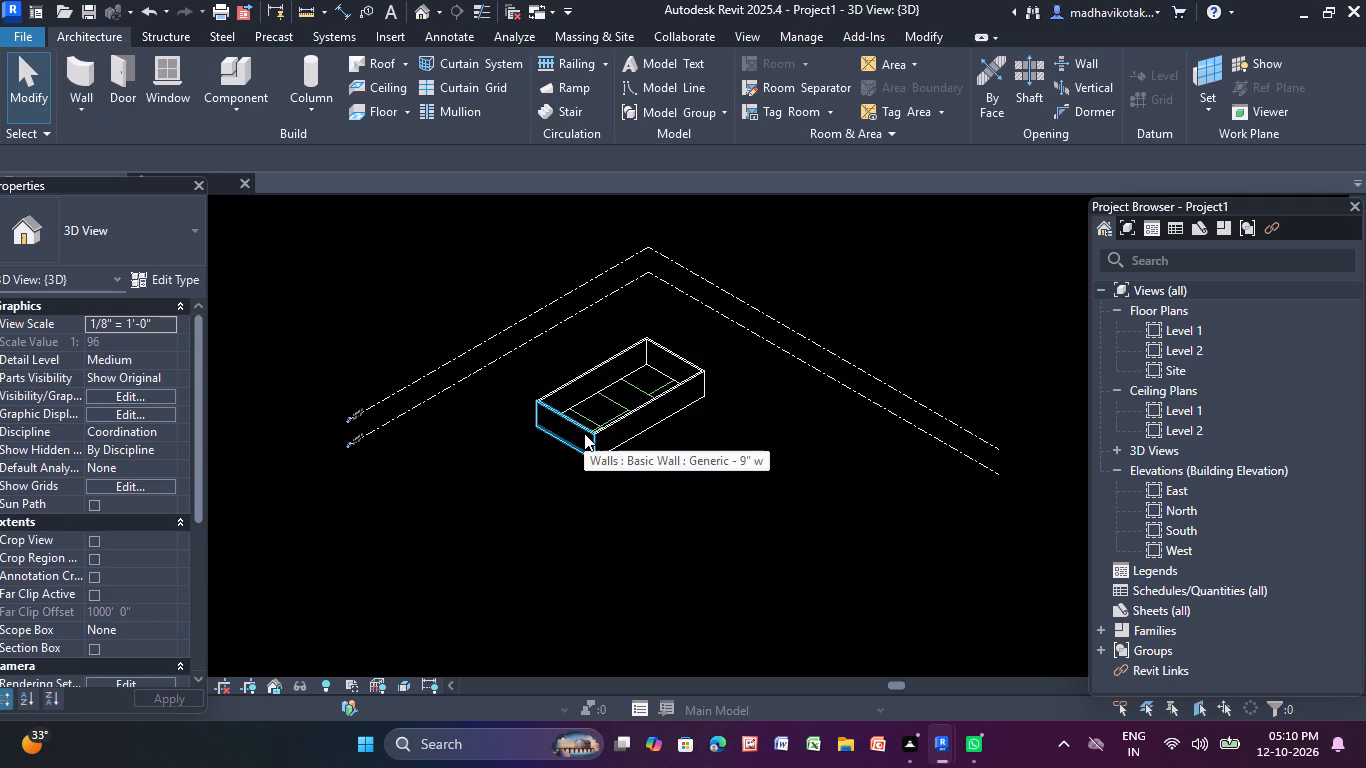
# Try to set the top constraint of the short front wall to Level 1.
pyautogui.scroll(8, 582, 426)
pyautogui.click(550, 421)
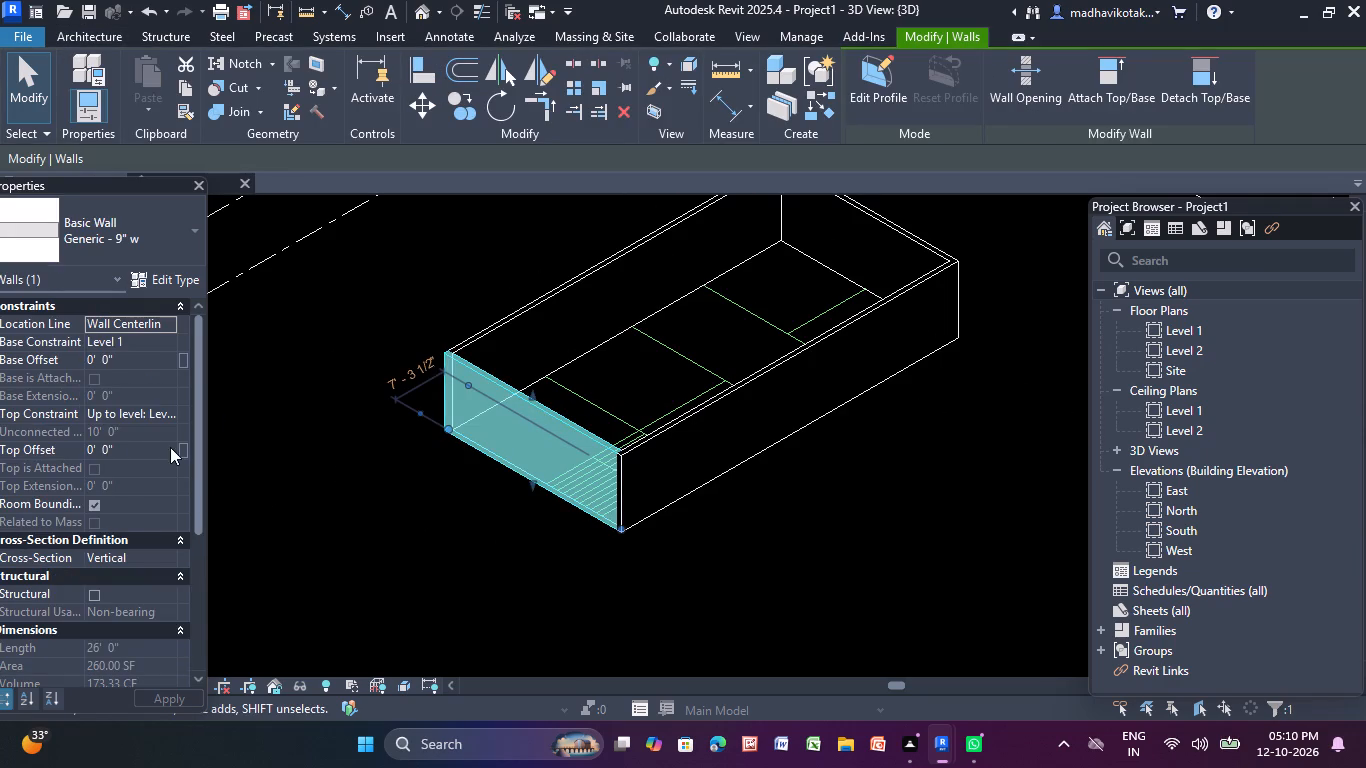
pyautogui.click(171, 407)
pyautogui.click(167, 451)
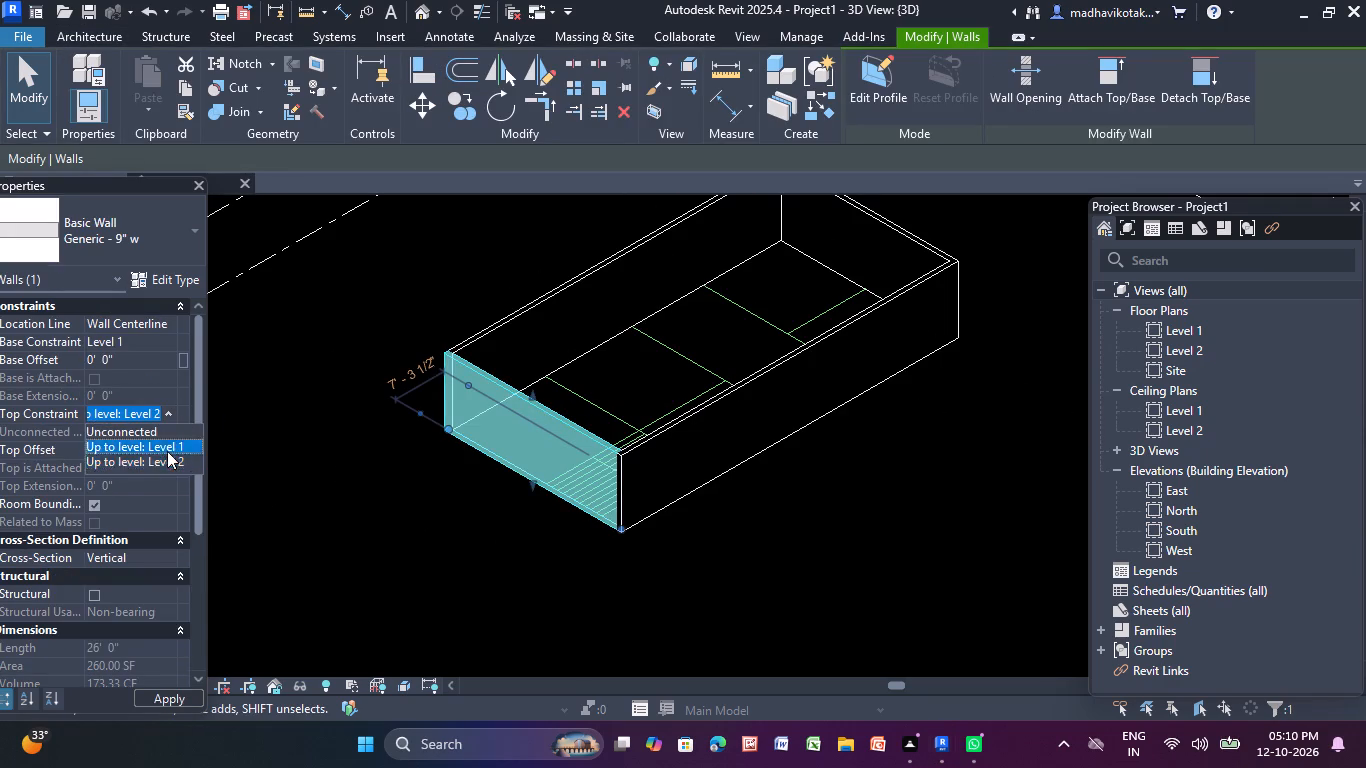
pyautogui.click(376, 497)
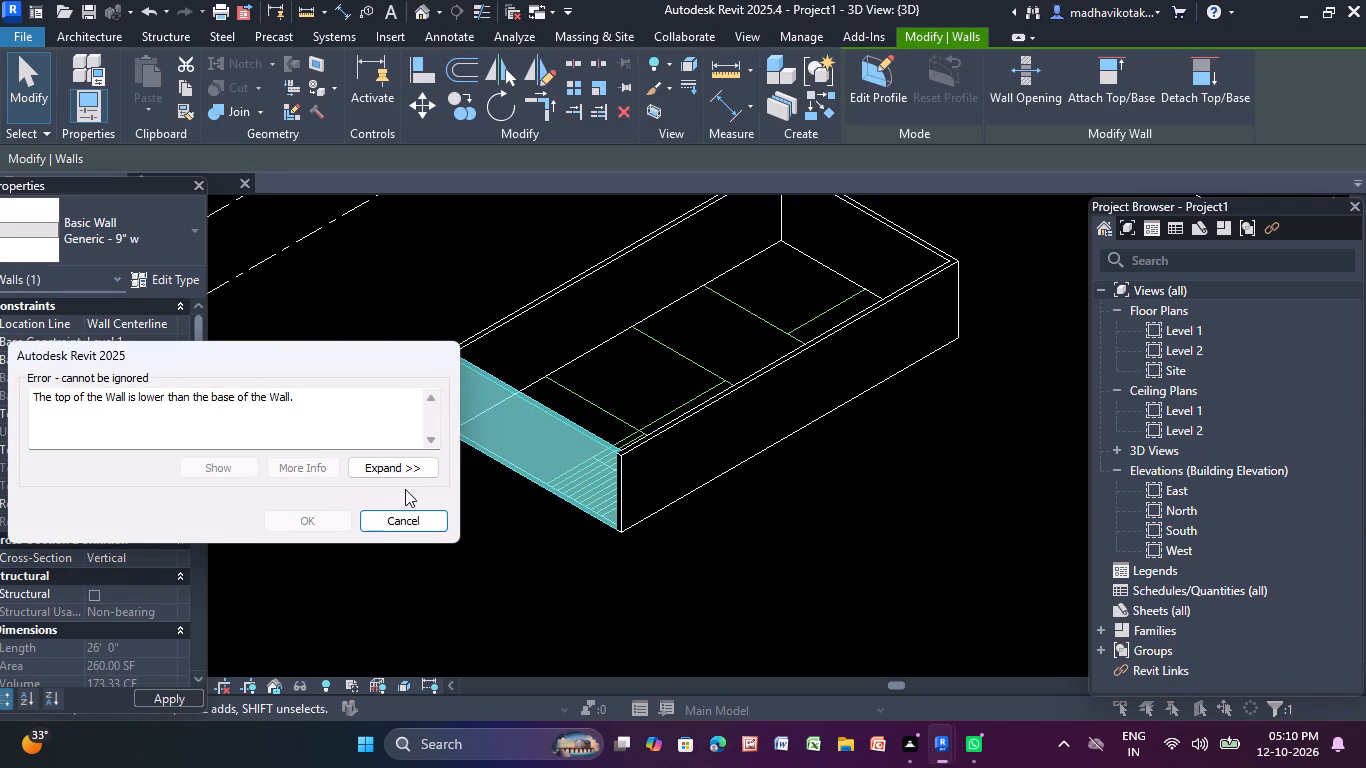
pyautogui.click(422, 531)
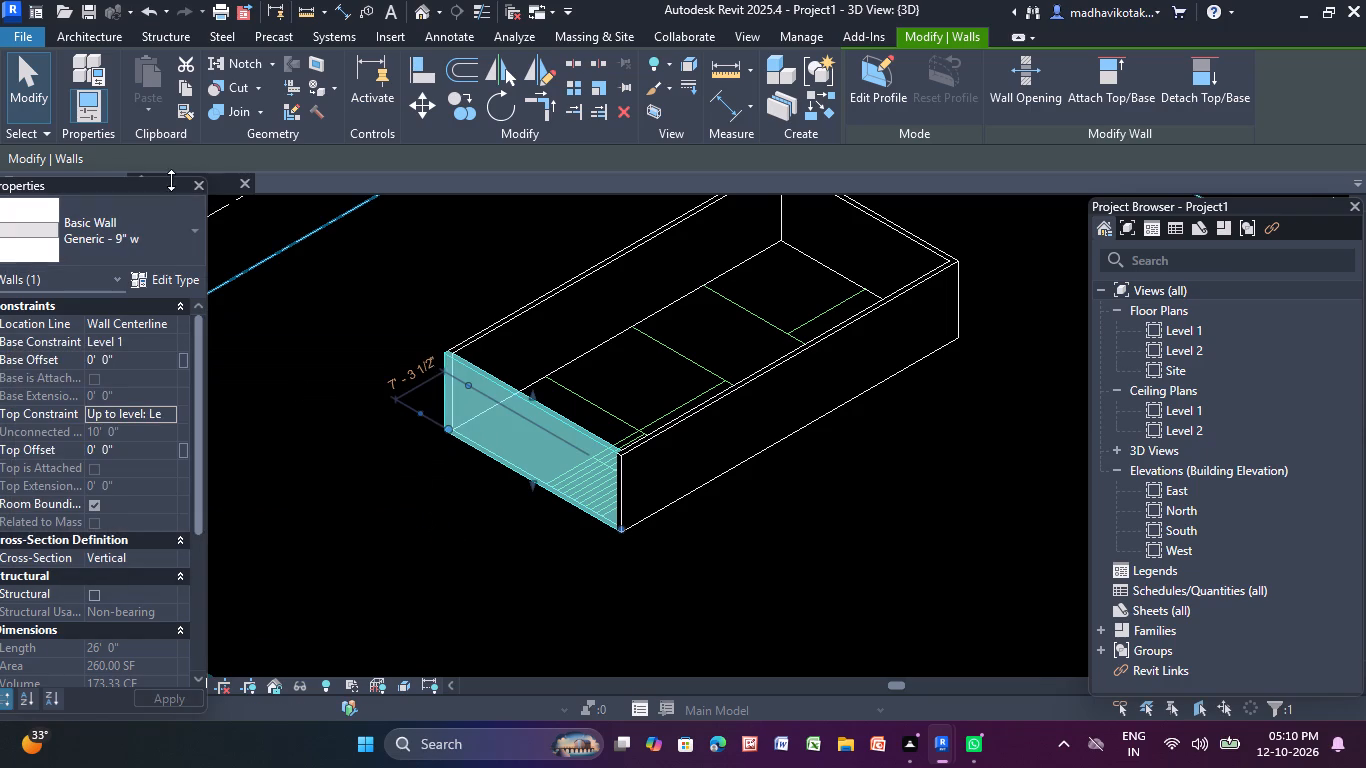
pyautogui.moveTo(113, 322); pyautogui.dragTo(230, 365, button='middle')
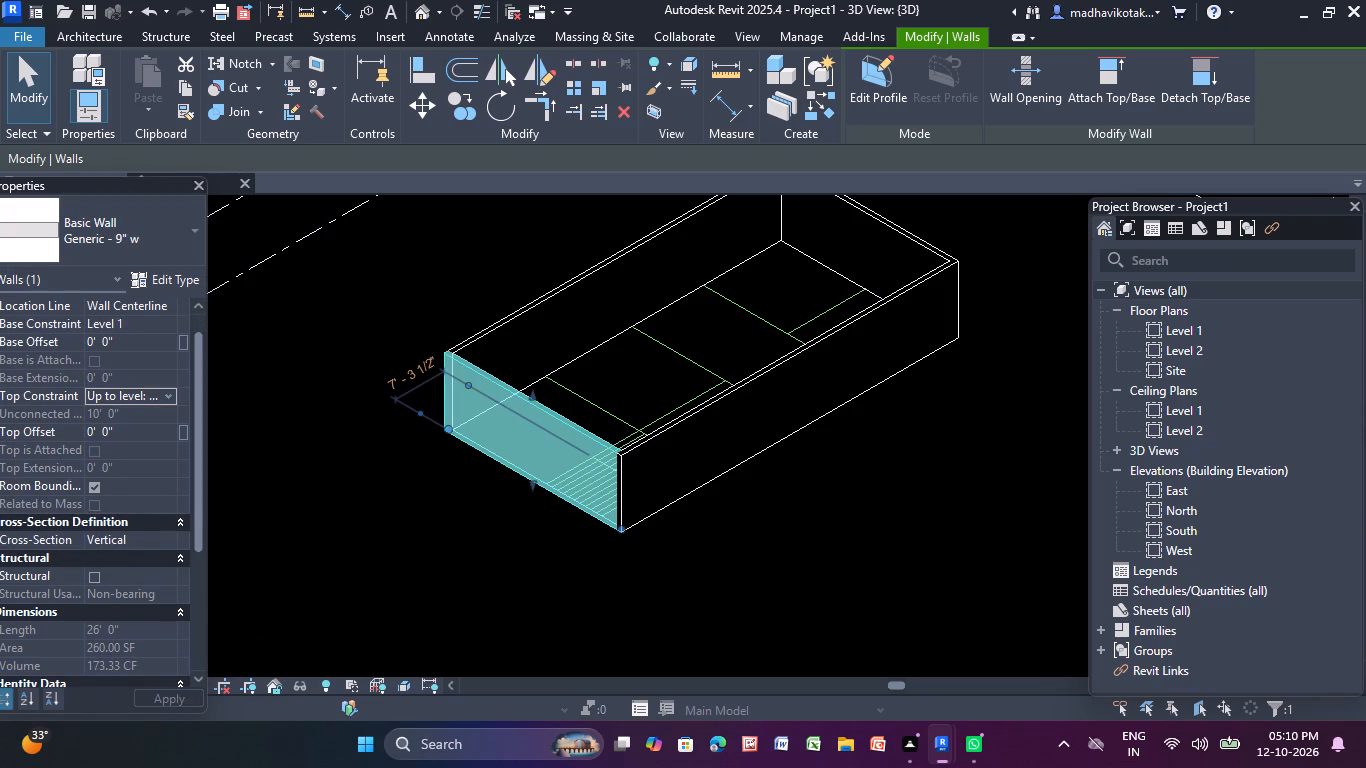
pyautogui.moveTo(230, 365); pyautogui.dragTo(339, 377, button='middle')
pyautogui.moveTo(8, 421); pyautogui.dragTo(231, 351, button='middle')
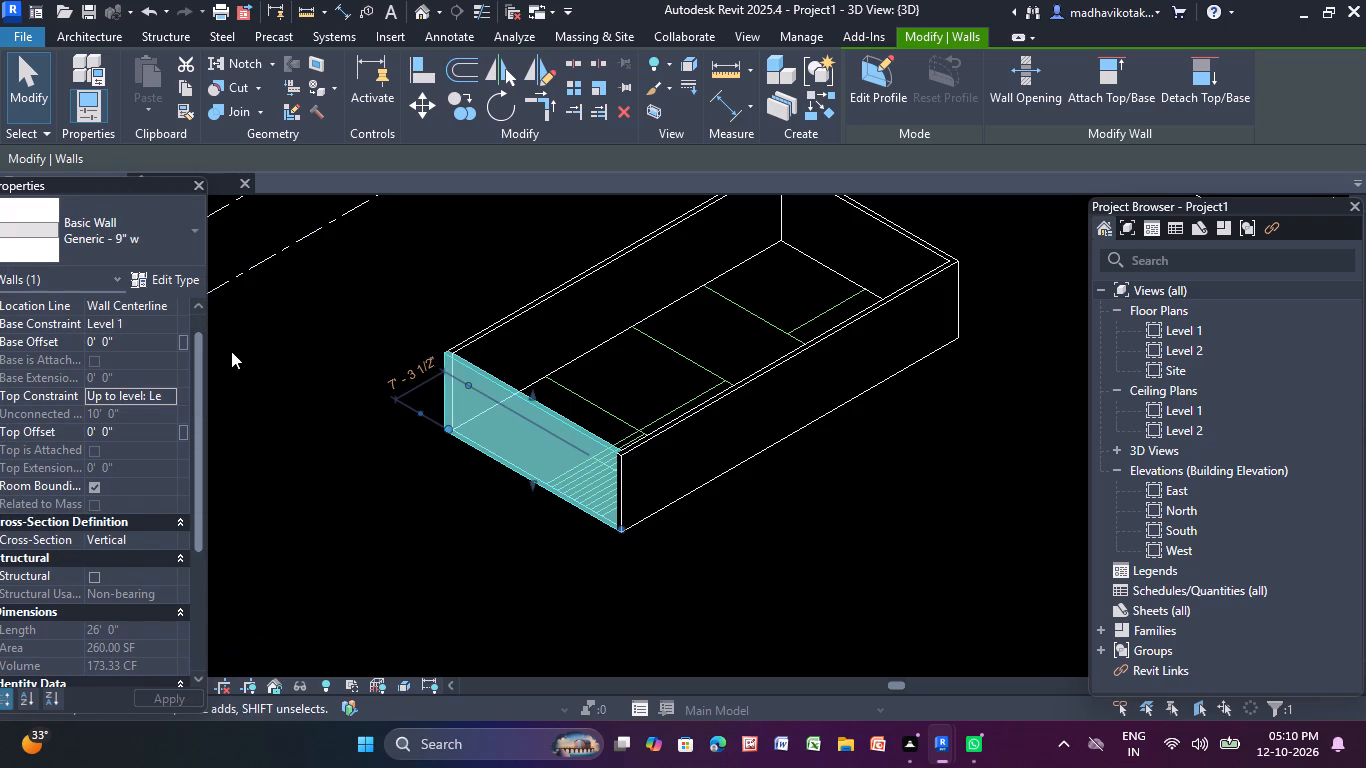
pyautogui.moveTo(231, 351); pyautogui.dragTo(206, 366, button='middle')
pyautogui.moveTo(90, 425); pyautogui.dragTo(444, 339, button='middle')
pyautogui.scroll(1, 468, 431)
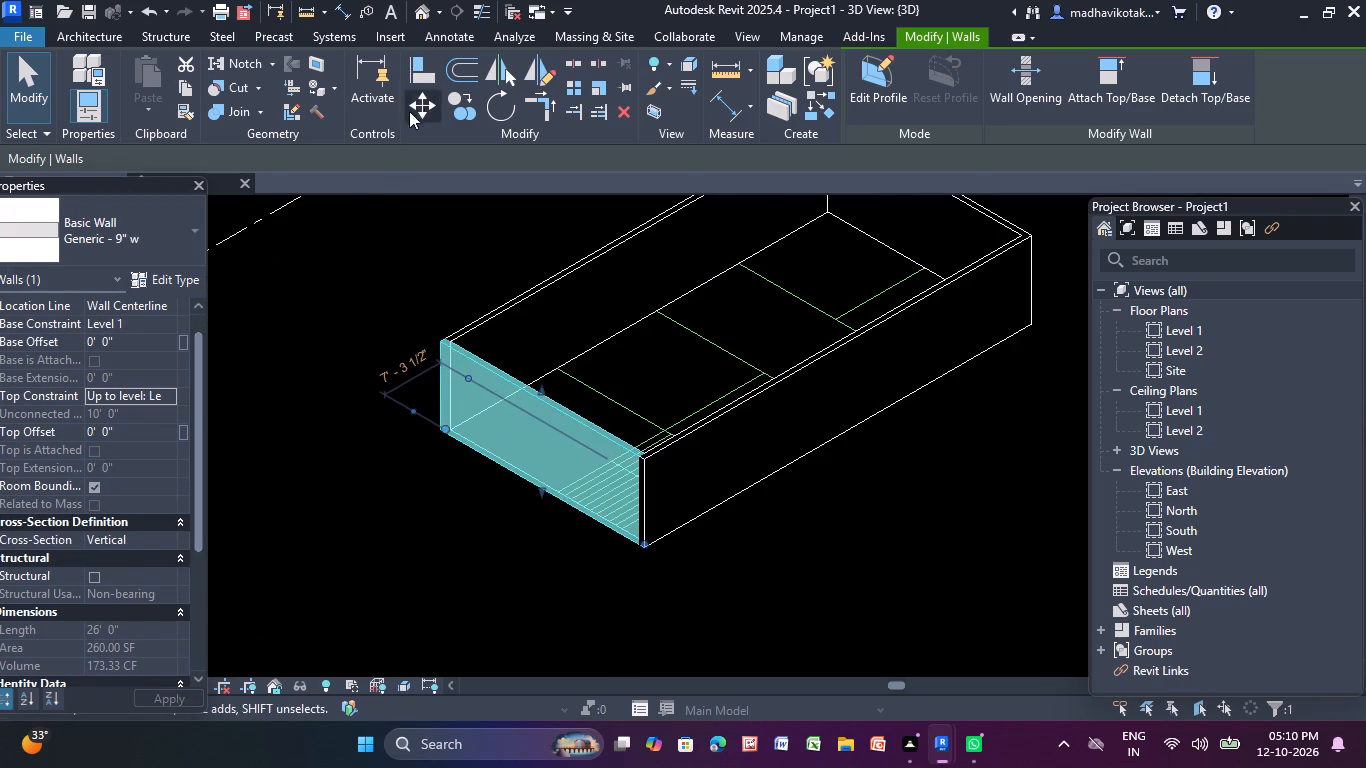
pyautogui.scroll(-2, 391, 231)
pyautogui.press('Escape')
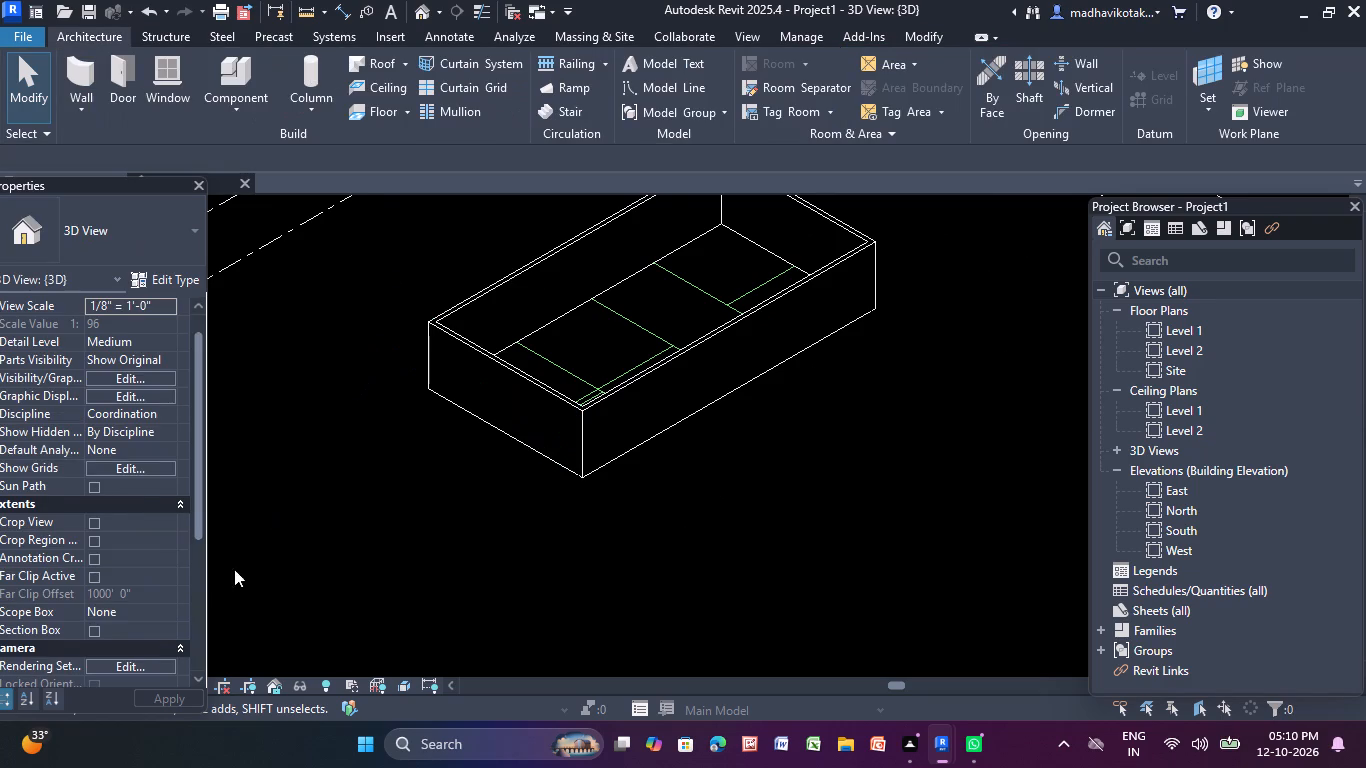
# Close the Properties palette and set the 3D view's visual style to Shaded.
pyautogui.click(198, 177)
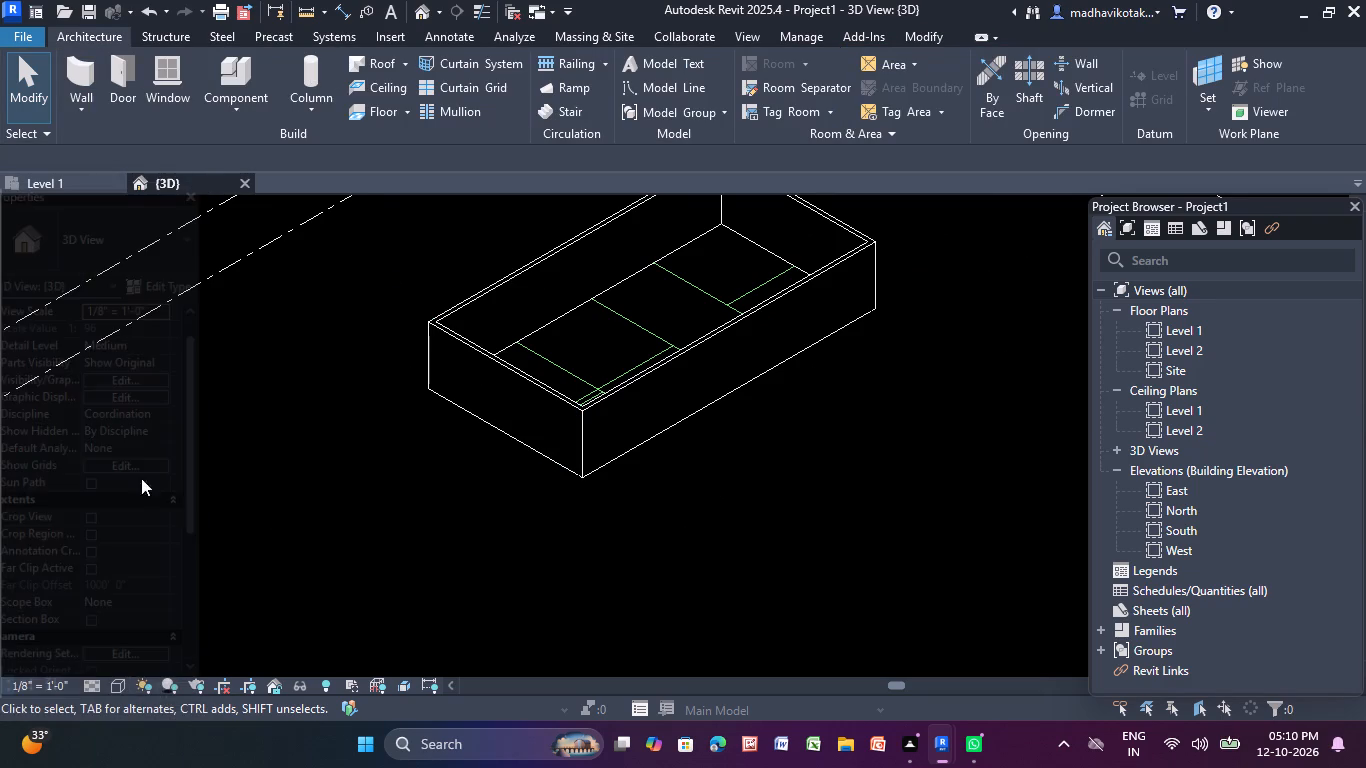
pyautogui.click(106, 686)
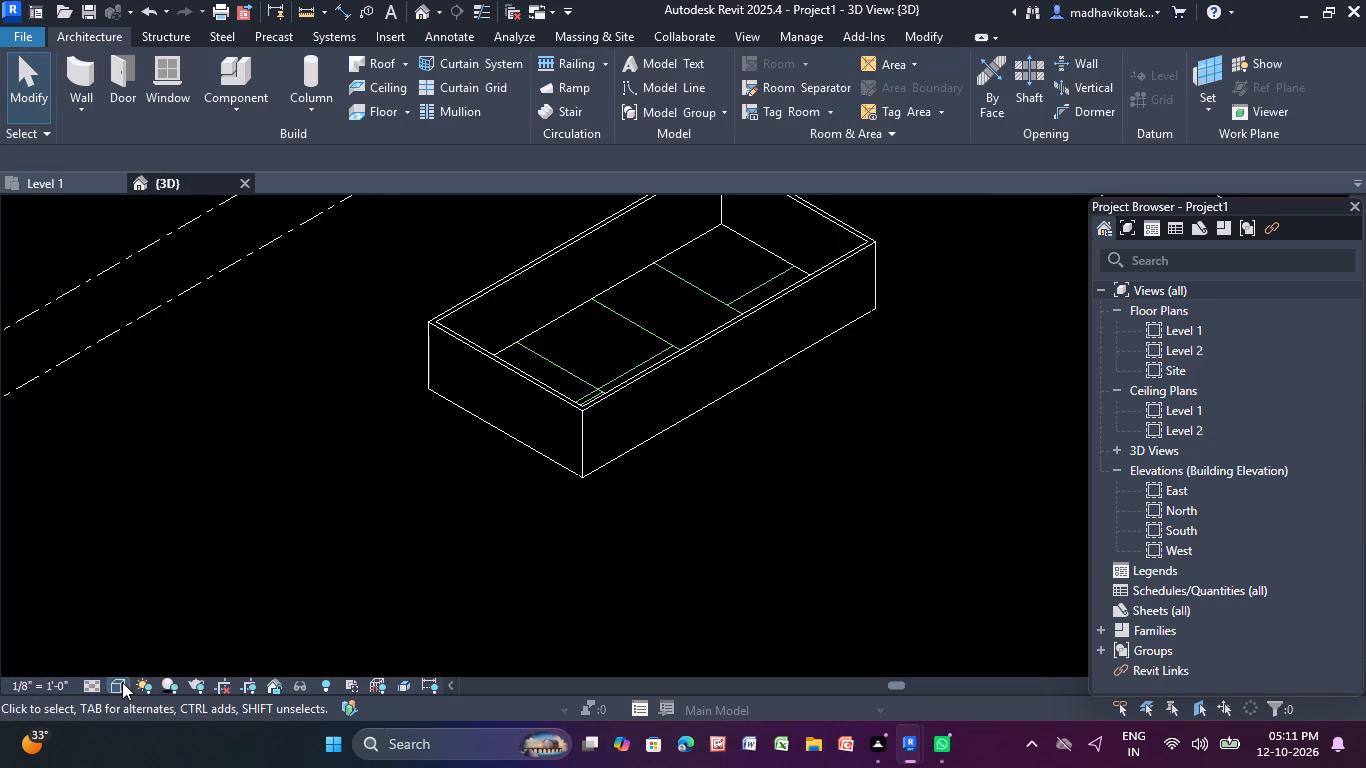
pyautogui.click(121, 682)
pyautogui.click(184, 604)
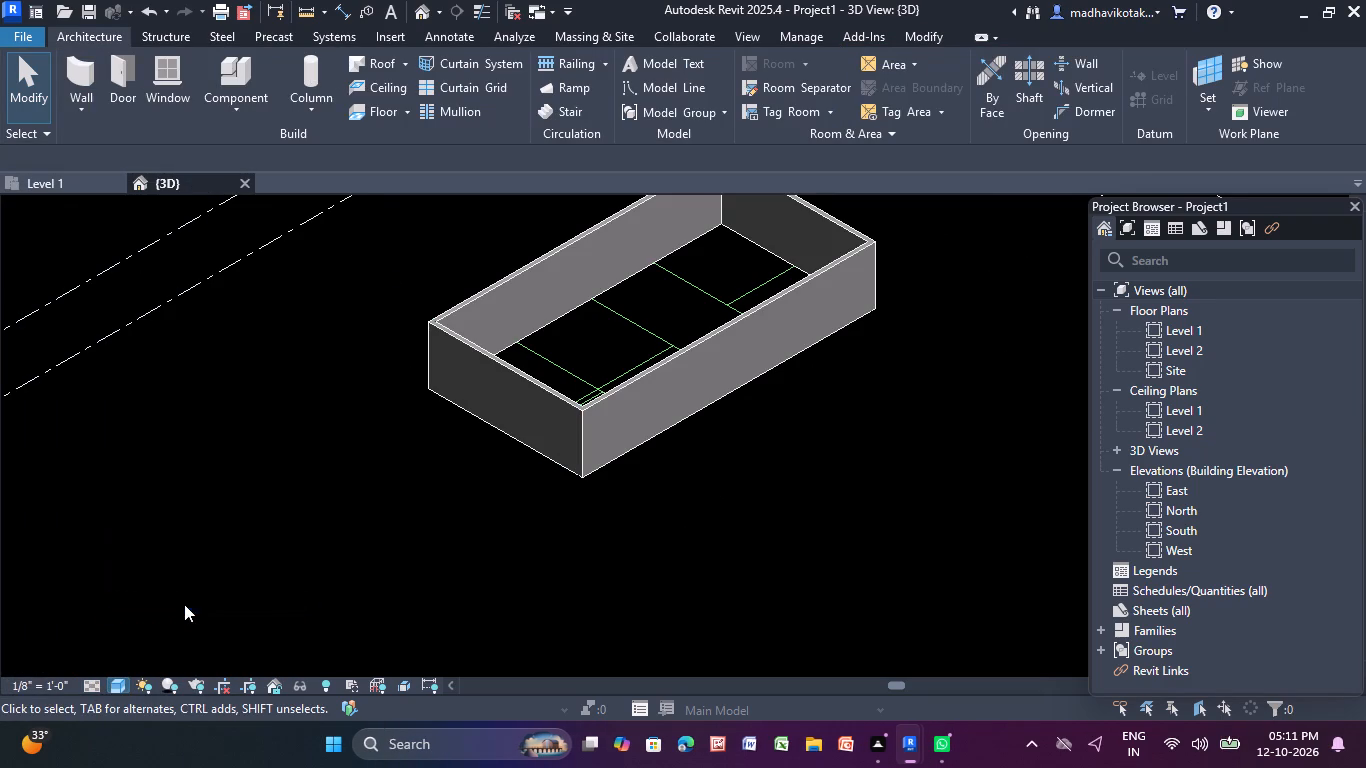
# Show the Properties palette again.
pyautogui.rightClick(262, 346)
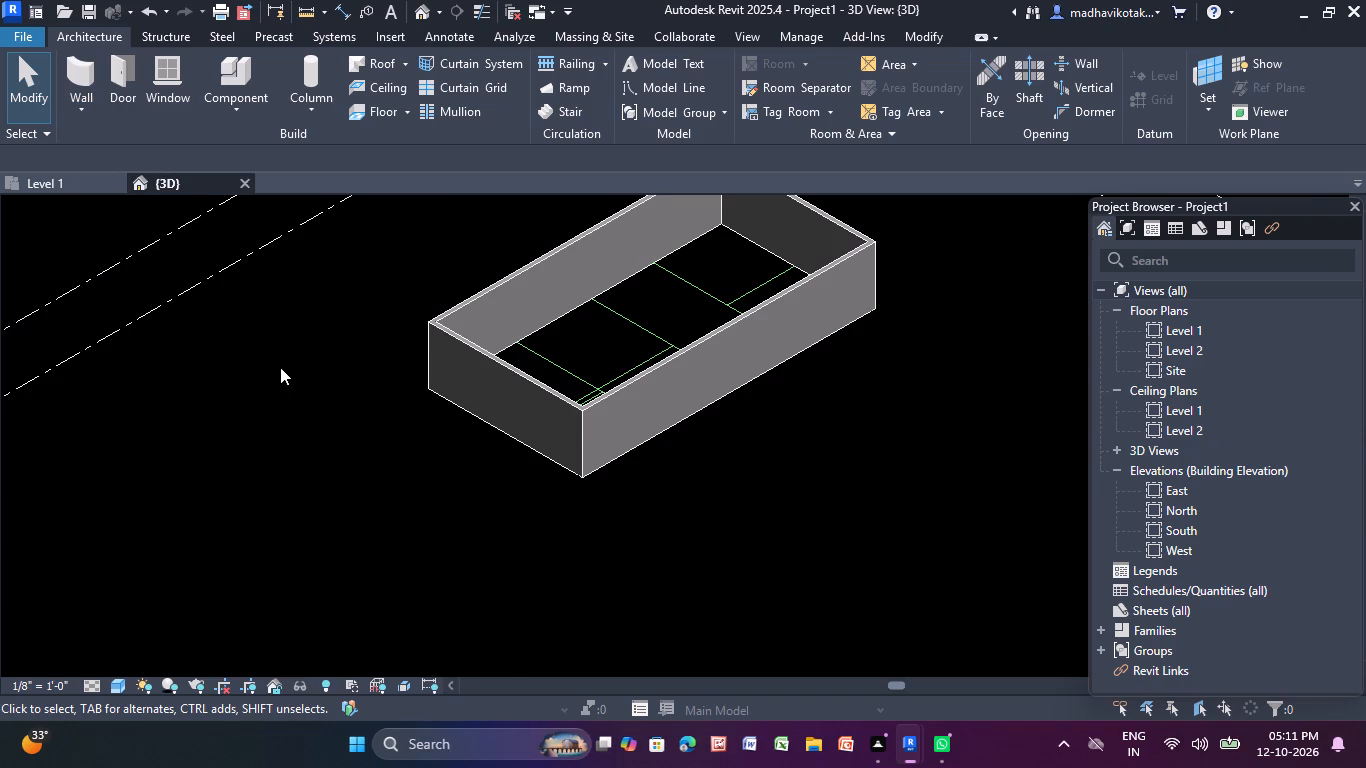
pyautogui.click(378, 714)
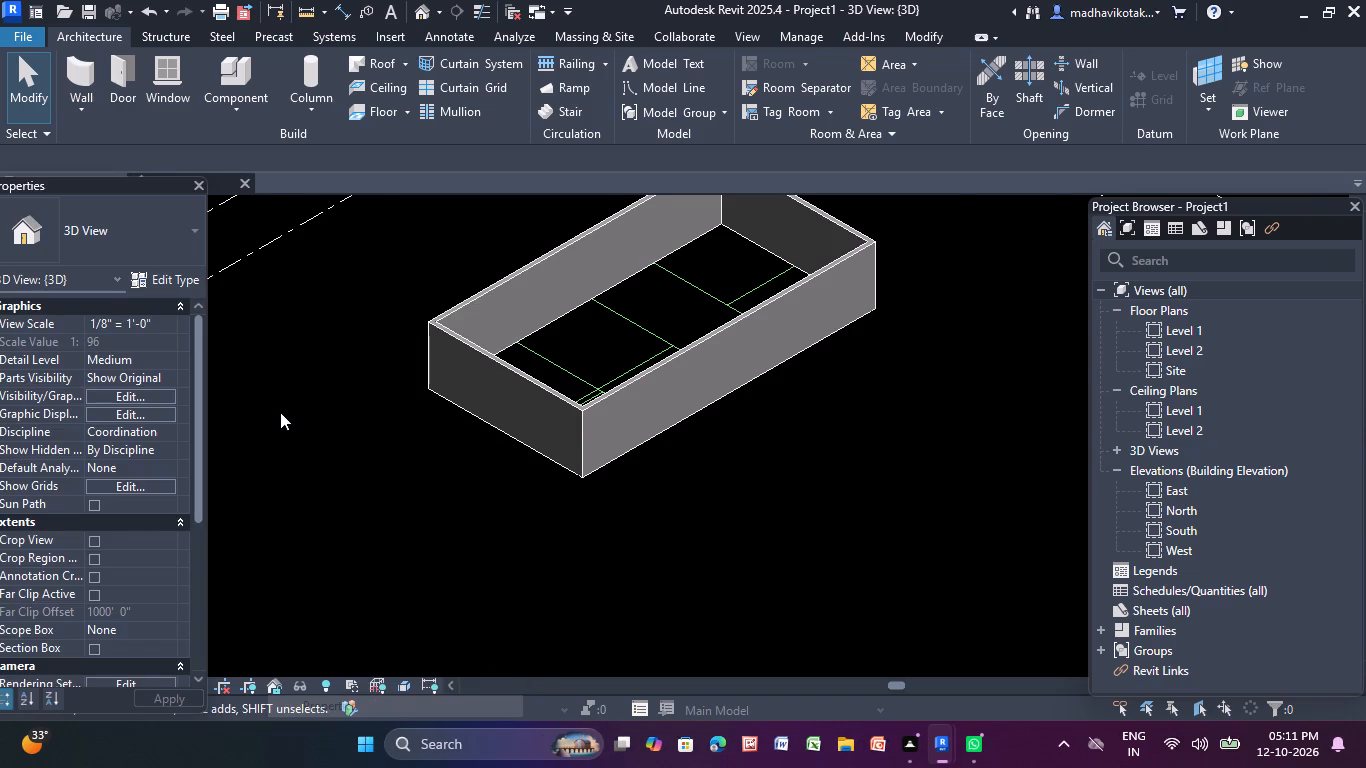
pyautogui.scroll(-1, 280, 412)
pyautogui.moveTo(328, 408); pyautogui.dragTo(503, 453, button='middle')
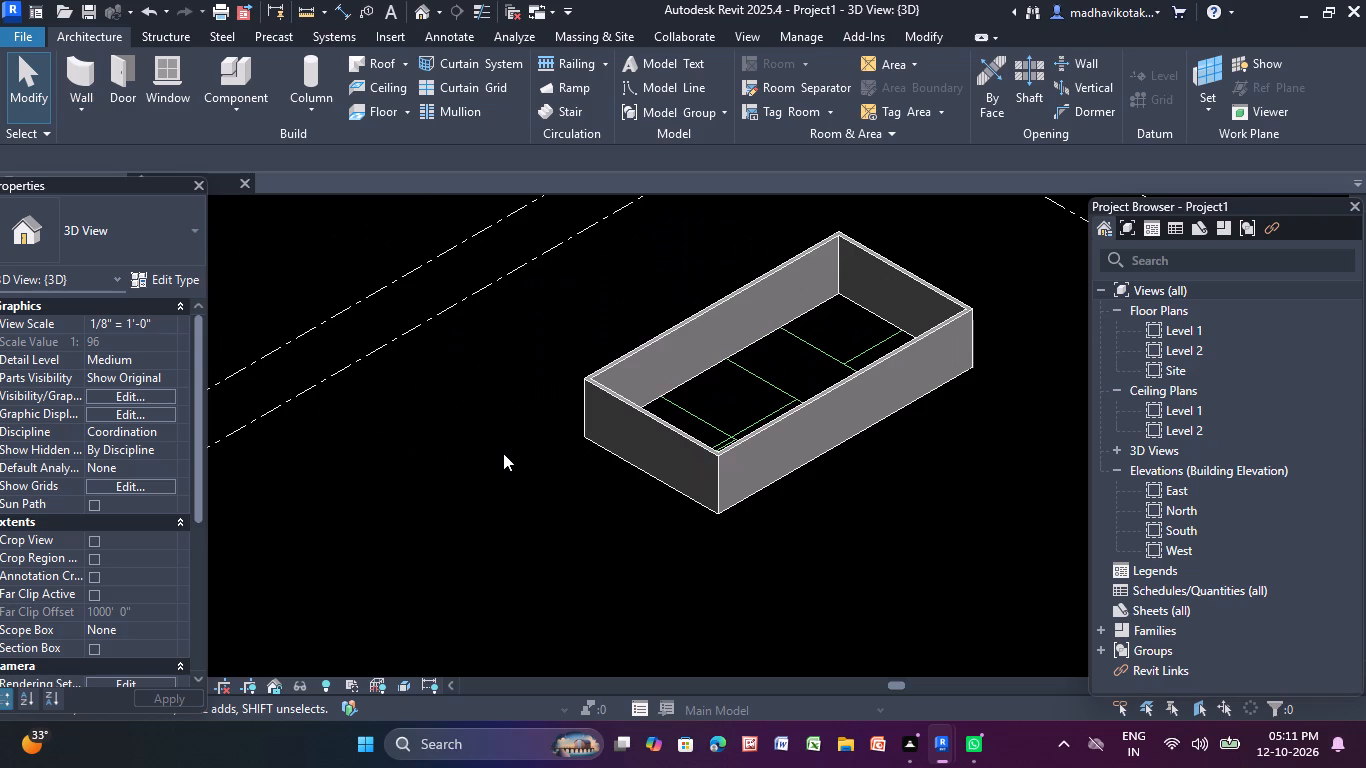
# Return to the Level 1 floor plan with the lower rooms and staircase in view.
pyautogui.doubleClick(1216, 333)
pyautogui.scroll(-1, 263, 318)
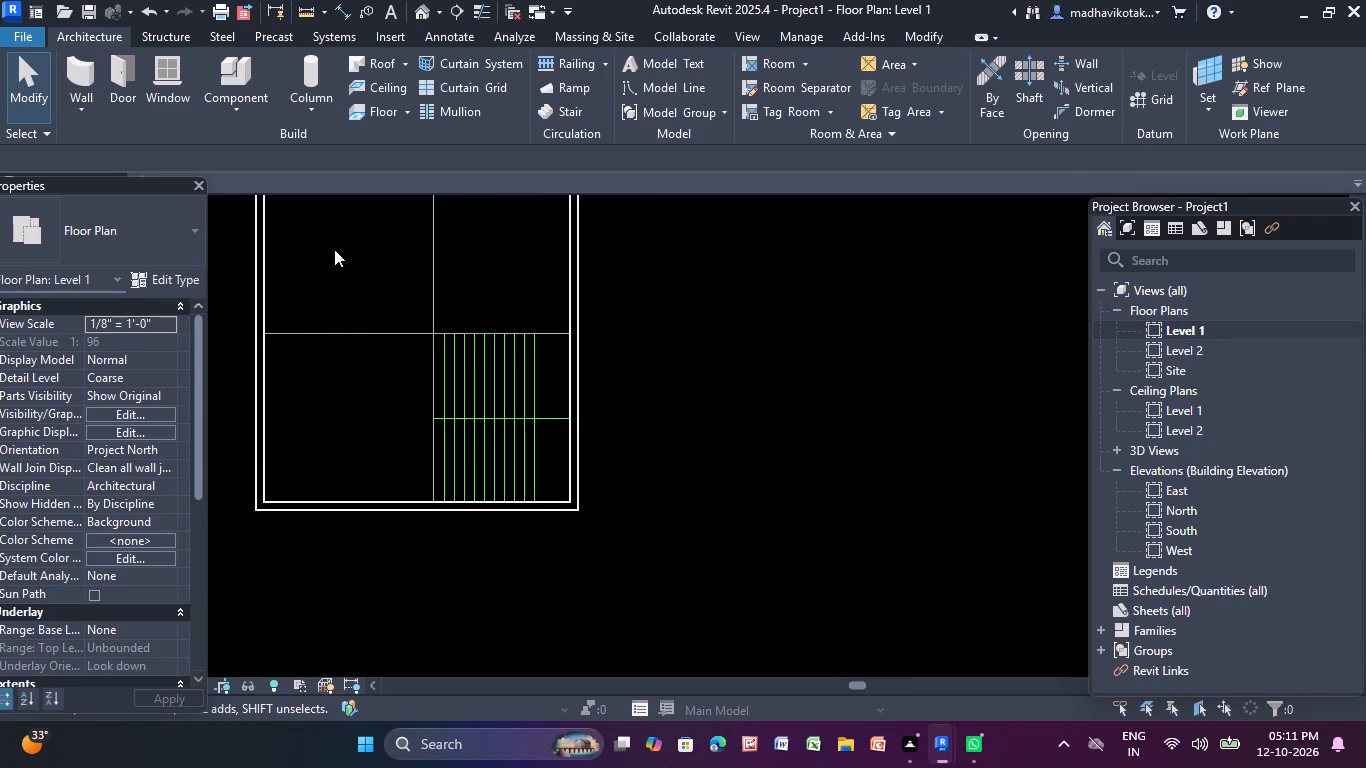
pyautogui.moveTo(342, 191); pyautogui.dragTo(419, 455, button='middle')
pyautogui.moveTo(370, 348); pyautogui.dragTo(398, 475, button='middle')
pyautogui.scroll(1, 399, 475)
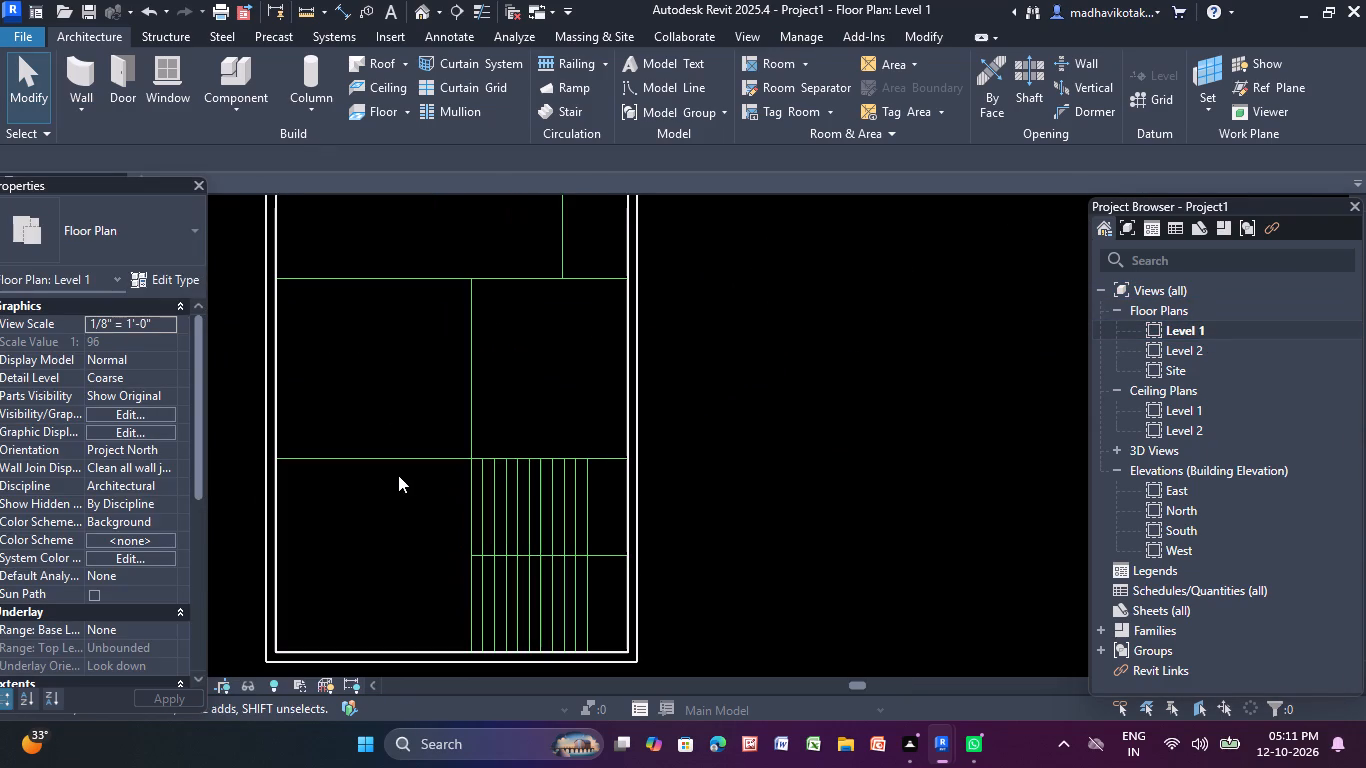
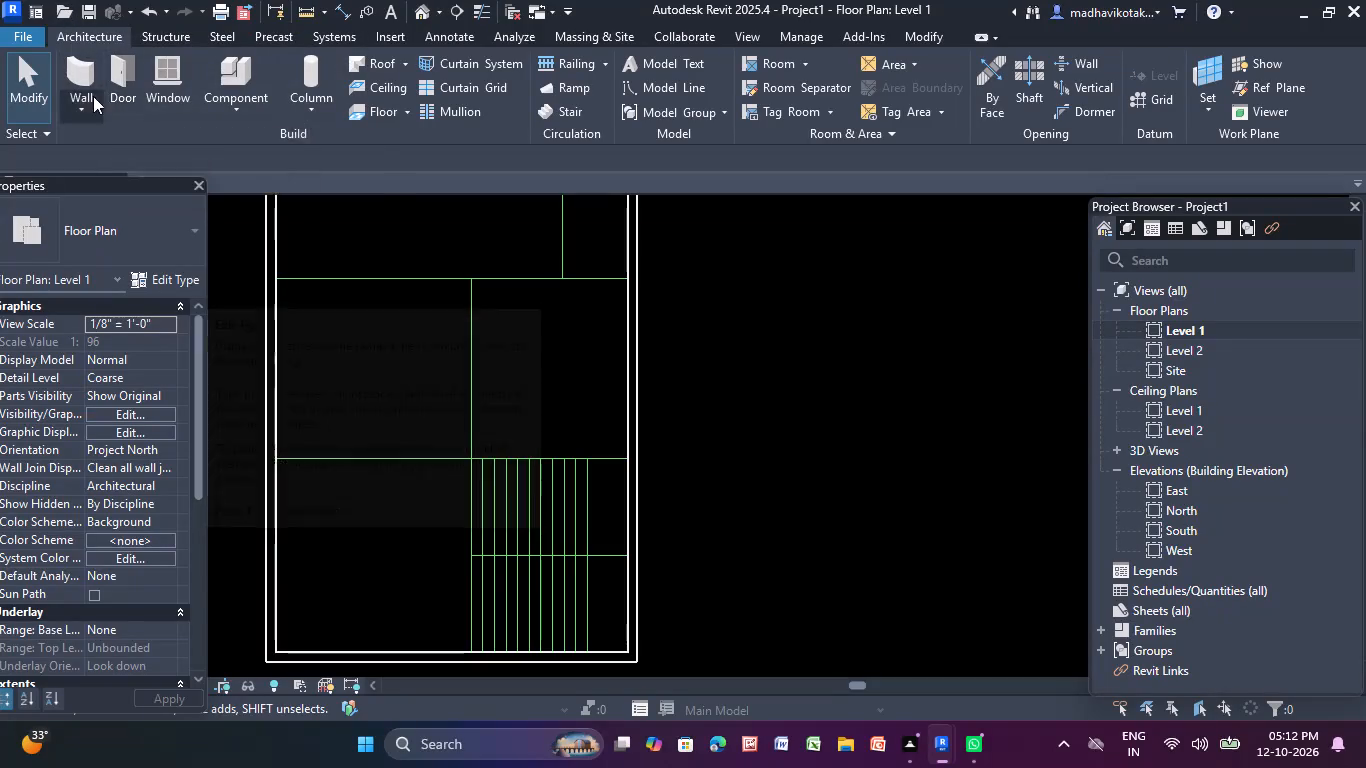
# Draw a Generic - 4.5" p wall about 11'-8" long down the model line dividing the two rooms at the plan's top end.
pyautogui.click(82, 81)
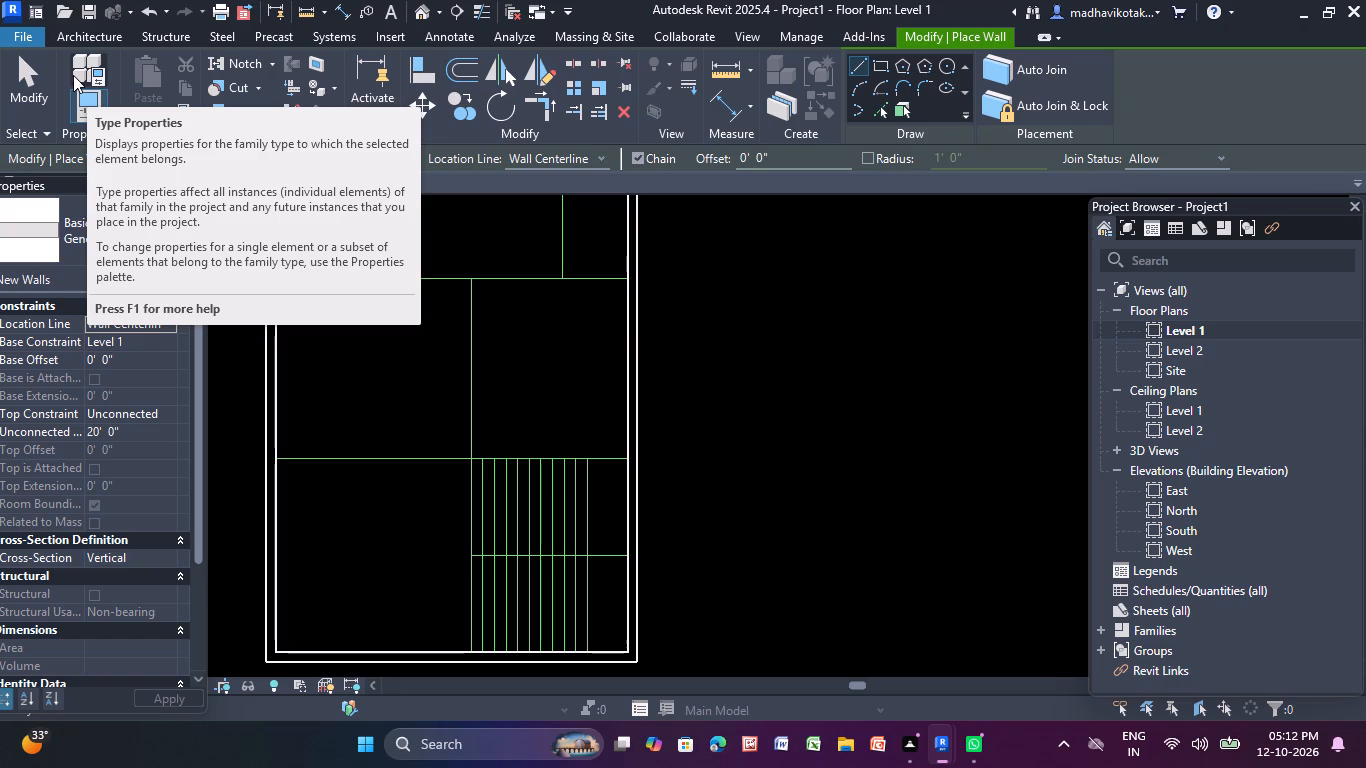
pyautogui.scroll(-1, 427, 320)
pyautogui.moveTo(429, 324); pyautogui.dragTo(429, 336, button='middle')
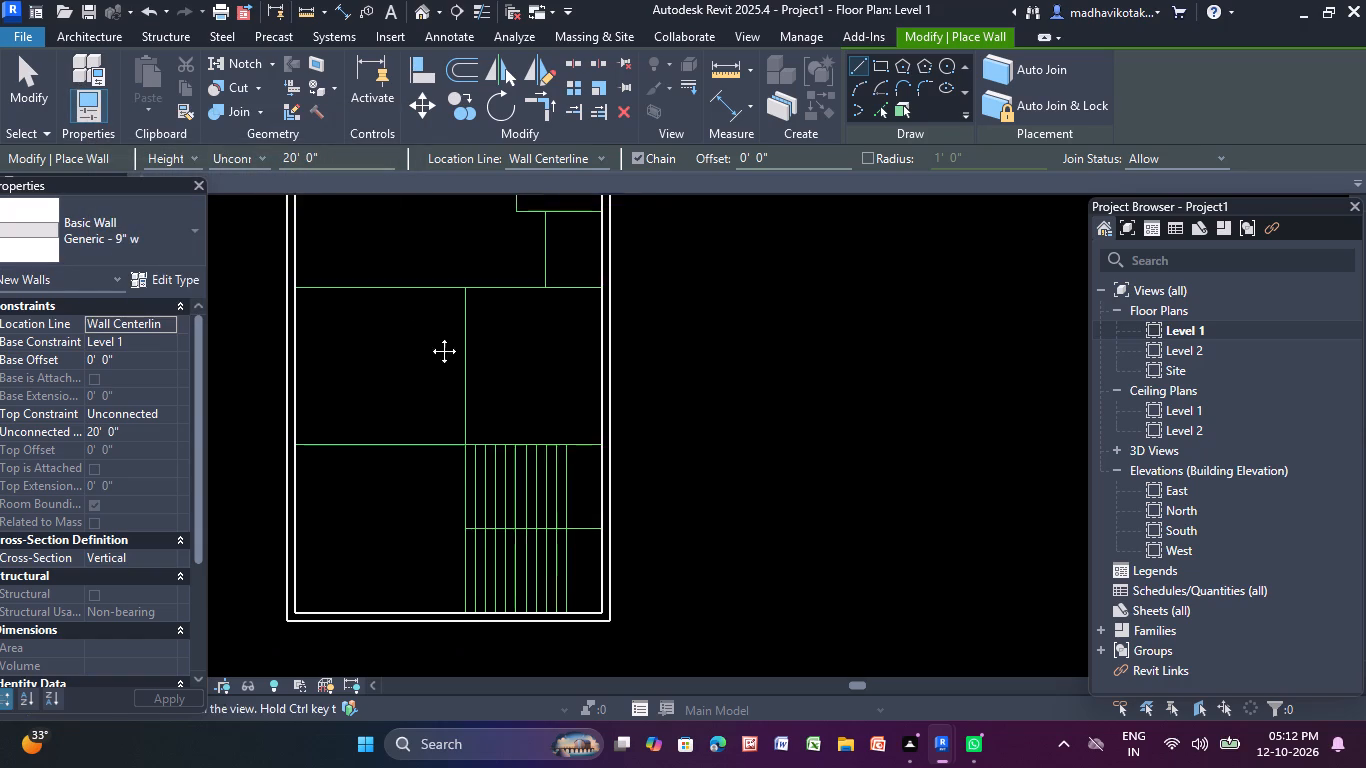
pyautogui.moveTo(429, 336); pyautogui.dragTo(517, 656, button='middle')
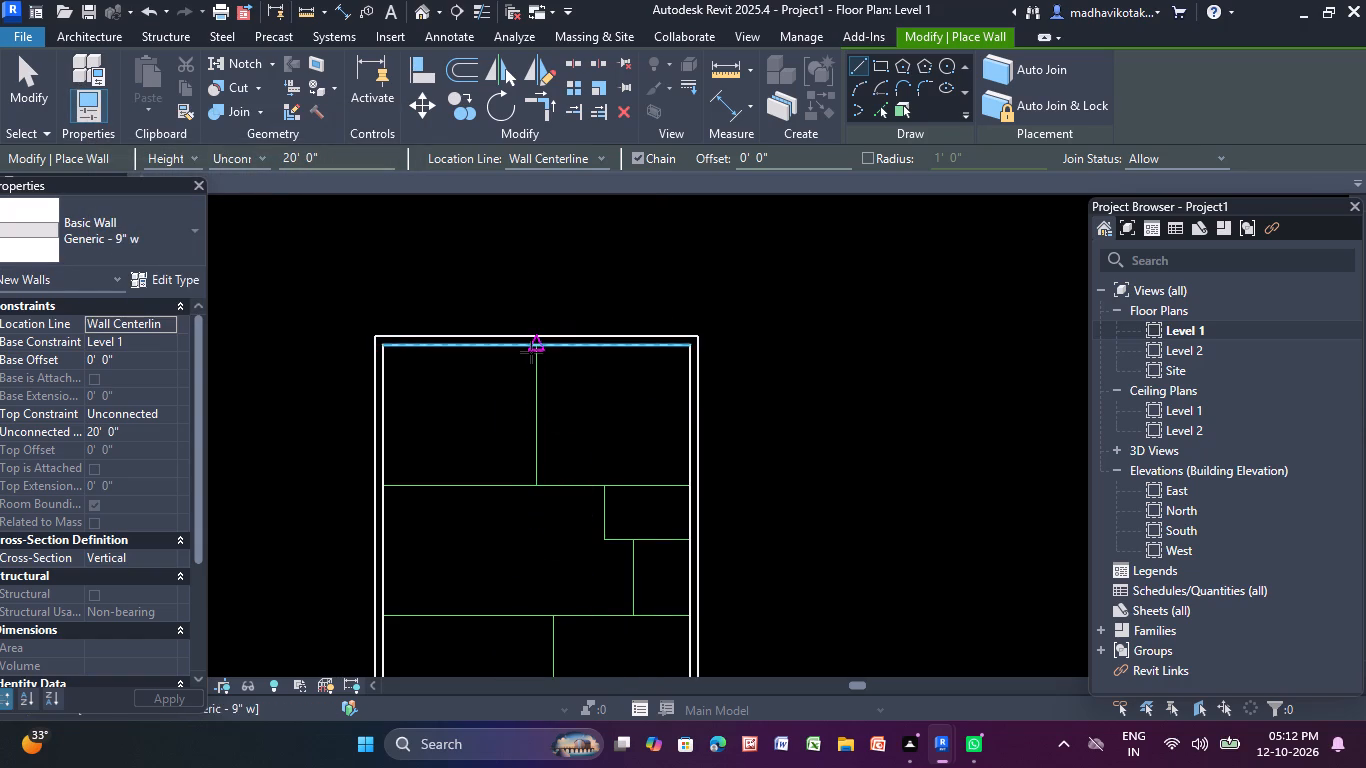
pyautogui.scroll(4, 531, 352)
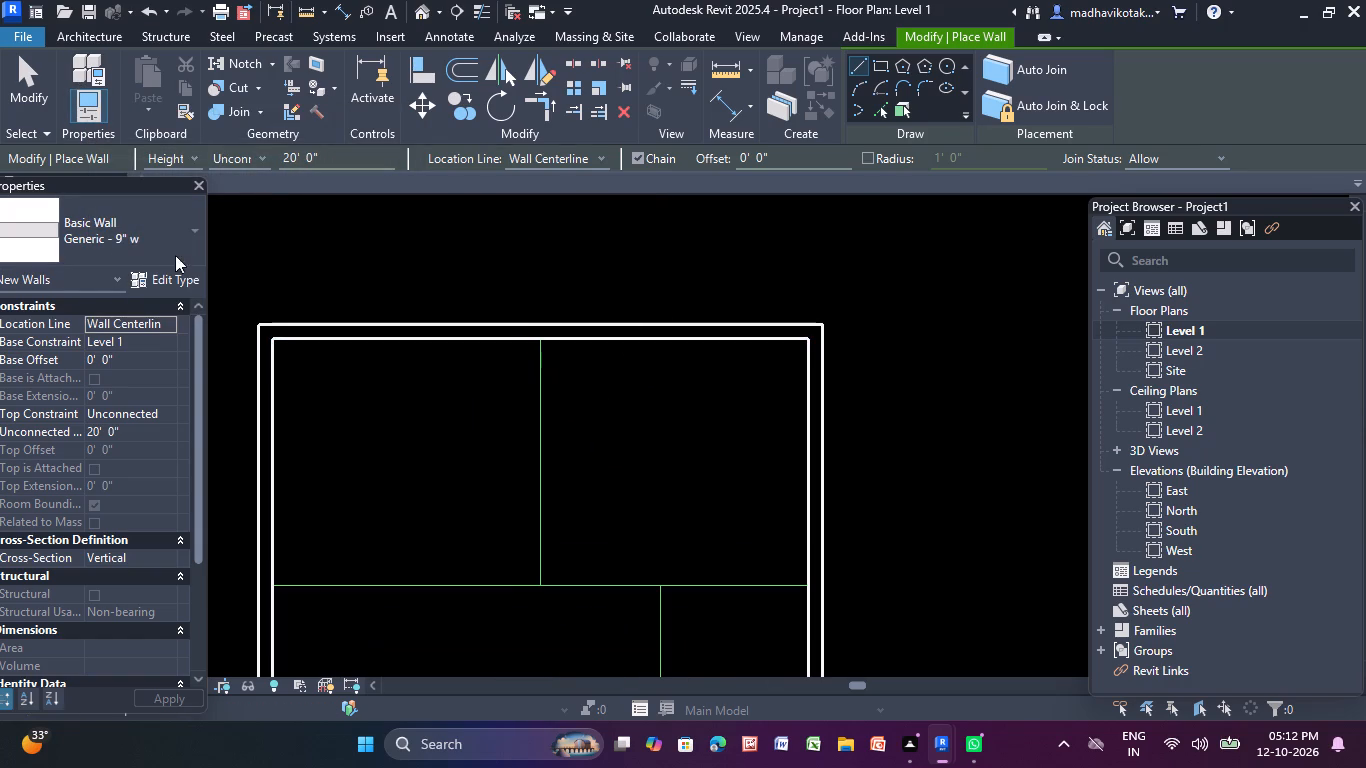
pyautogui.click(201, 240)
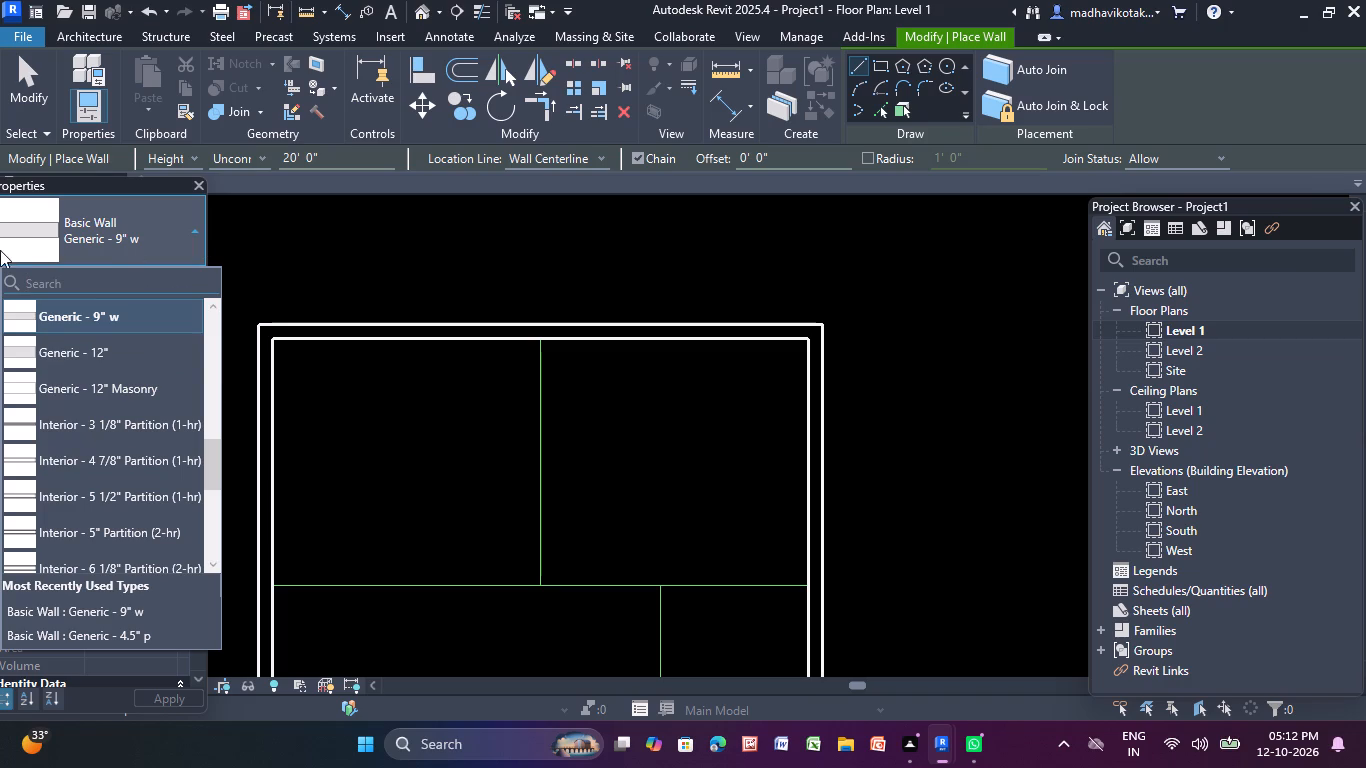
pyautogui.scroll(-2, 159, 446)
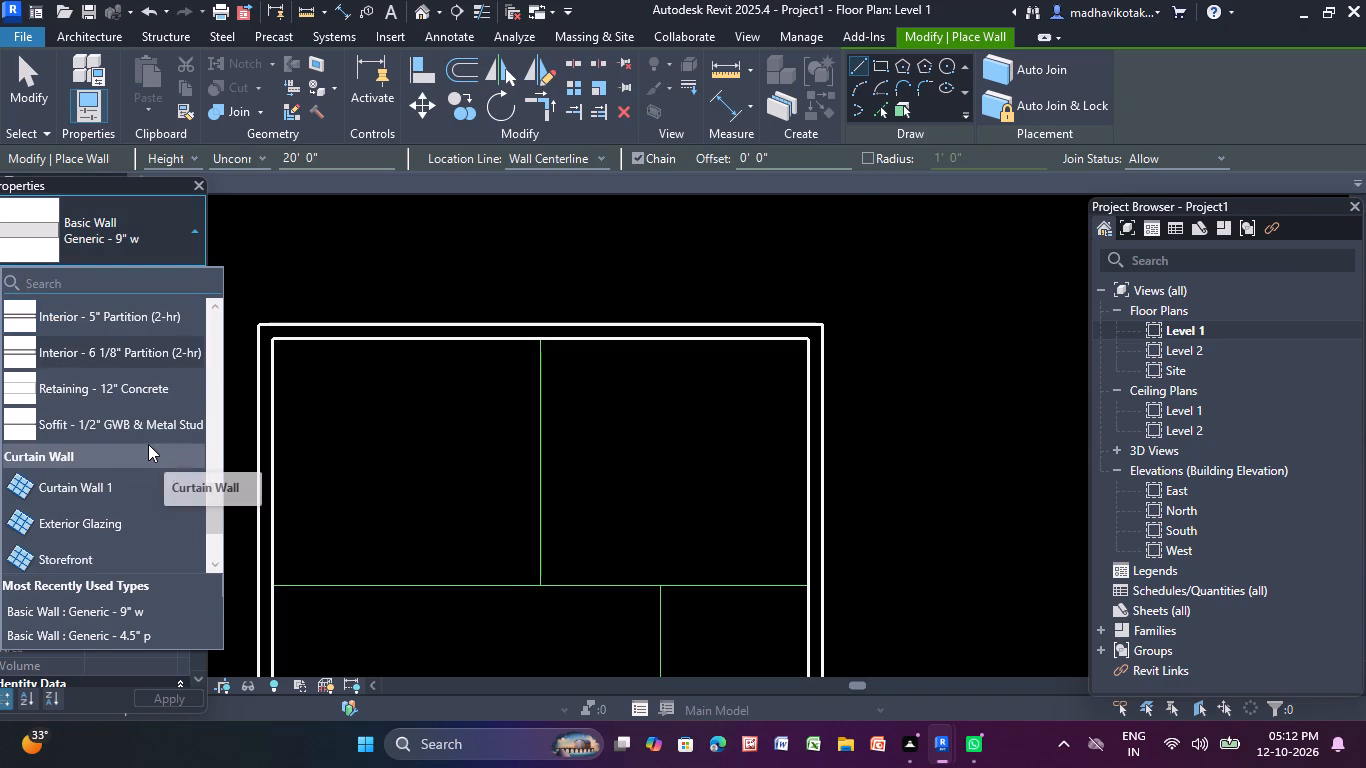
pyautogui.click(81, 639)
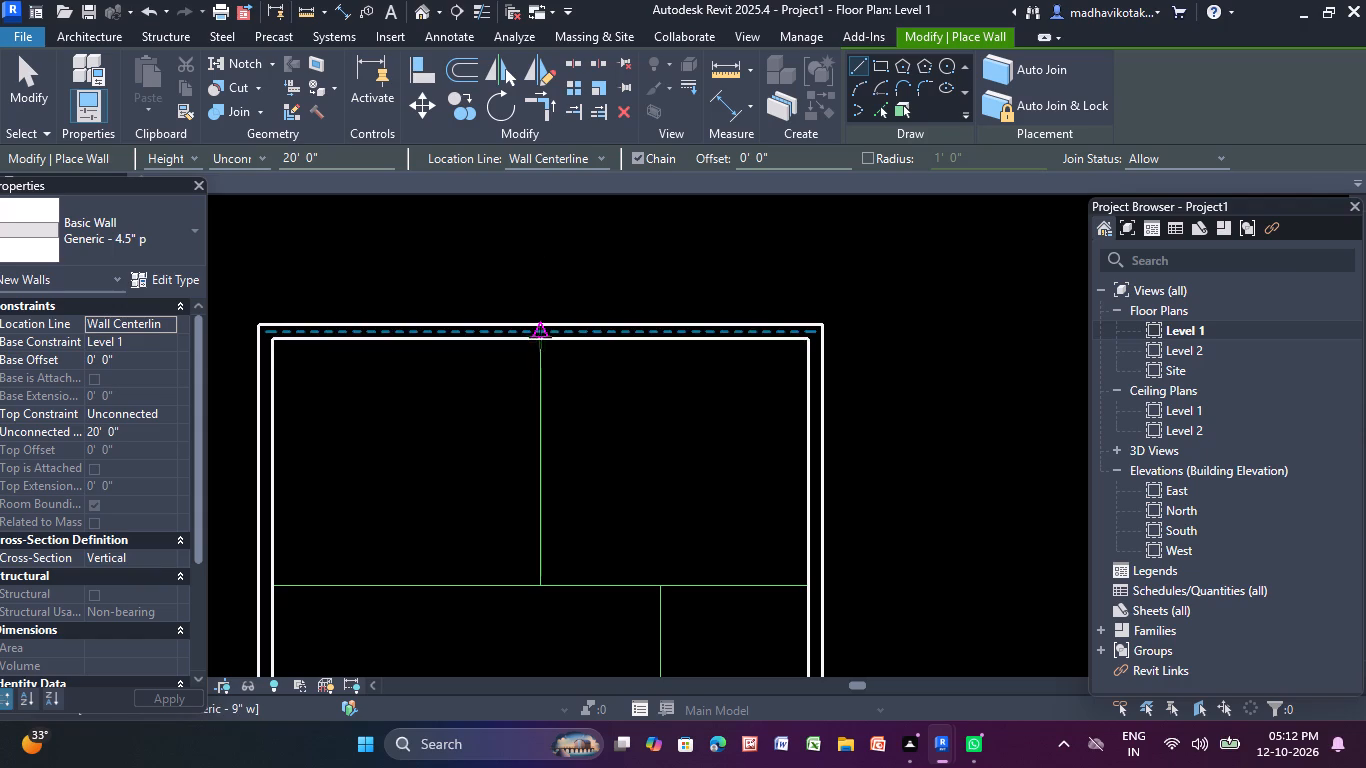
pyautogui.scroll(3, 543, 341)
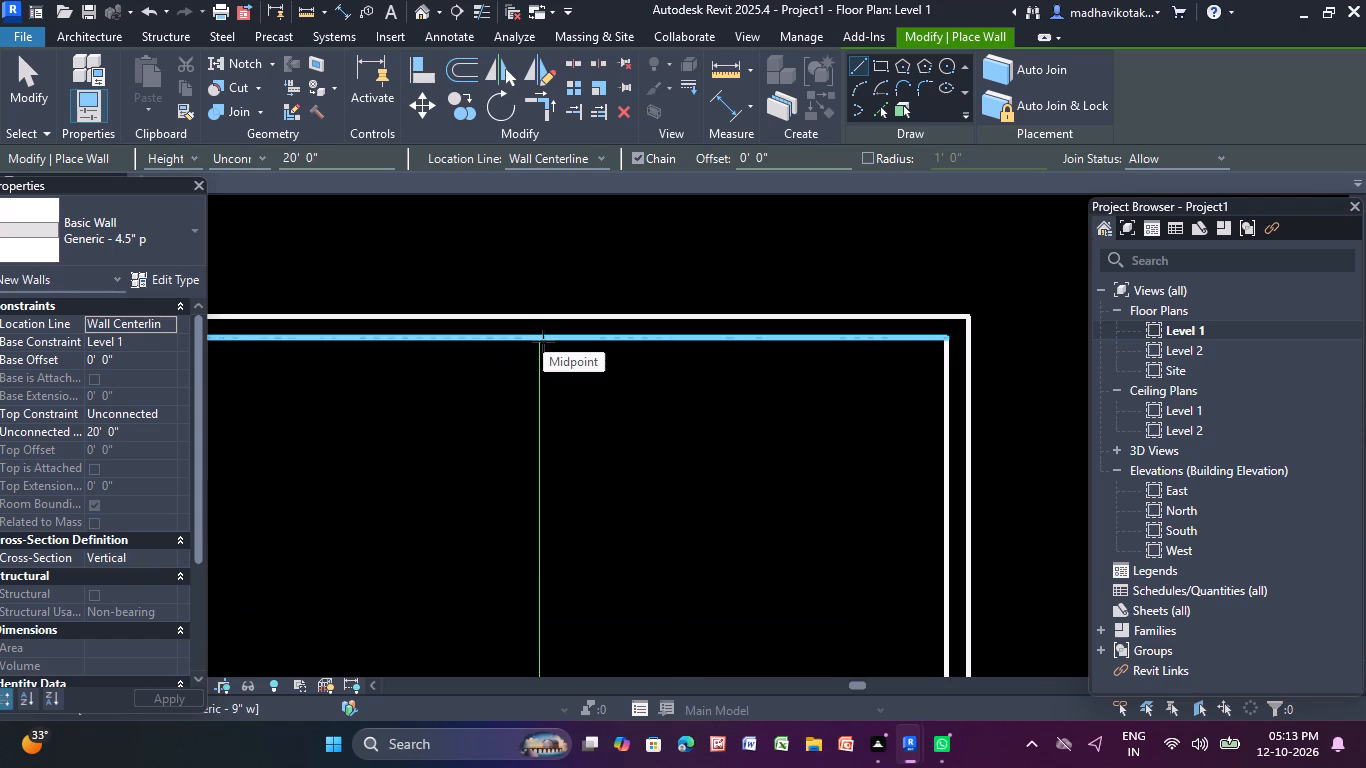
pyautogui.click(541, 341)
pyautogui.moveTo(551, 495); pyautogui.dragTo(552, 493, button='middle')
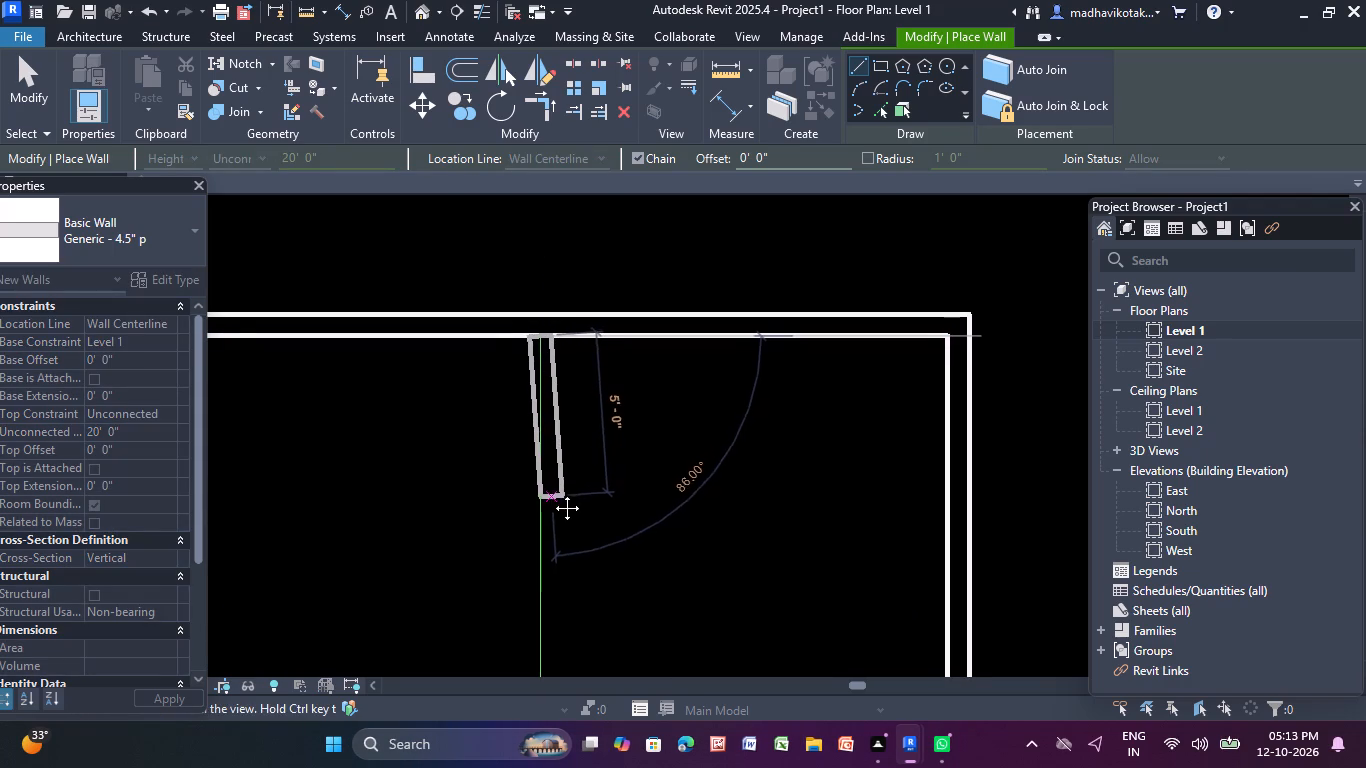
pyautogui.moveTo(552, 493); pyautogui.dragTo(551, 291, button='middle')
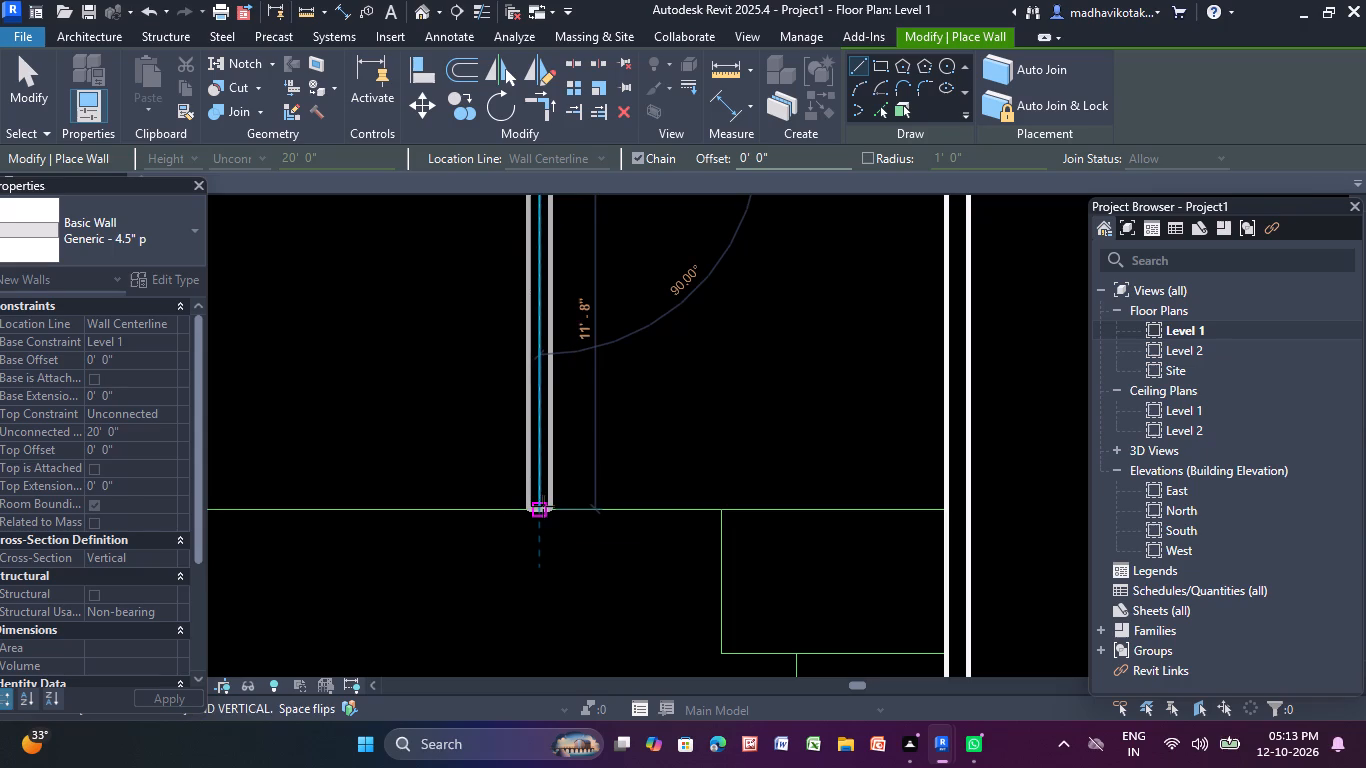
pyautogui.click(538, 508)
# Draw 4.5" walls along the horizontal line closing the two top rooms, from the dividing wall out to both side walls.
pyautogui.moveTo(516, 530); pyautogui.dragTo(515, 530, button='middle')
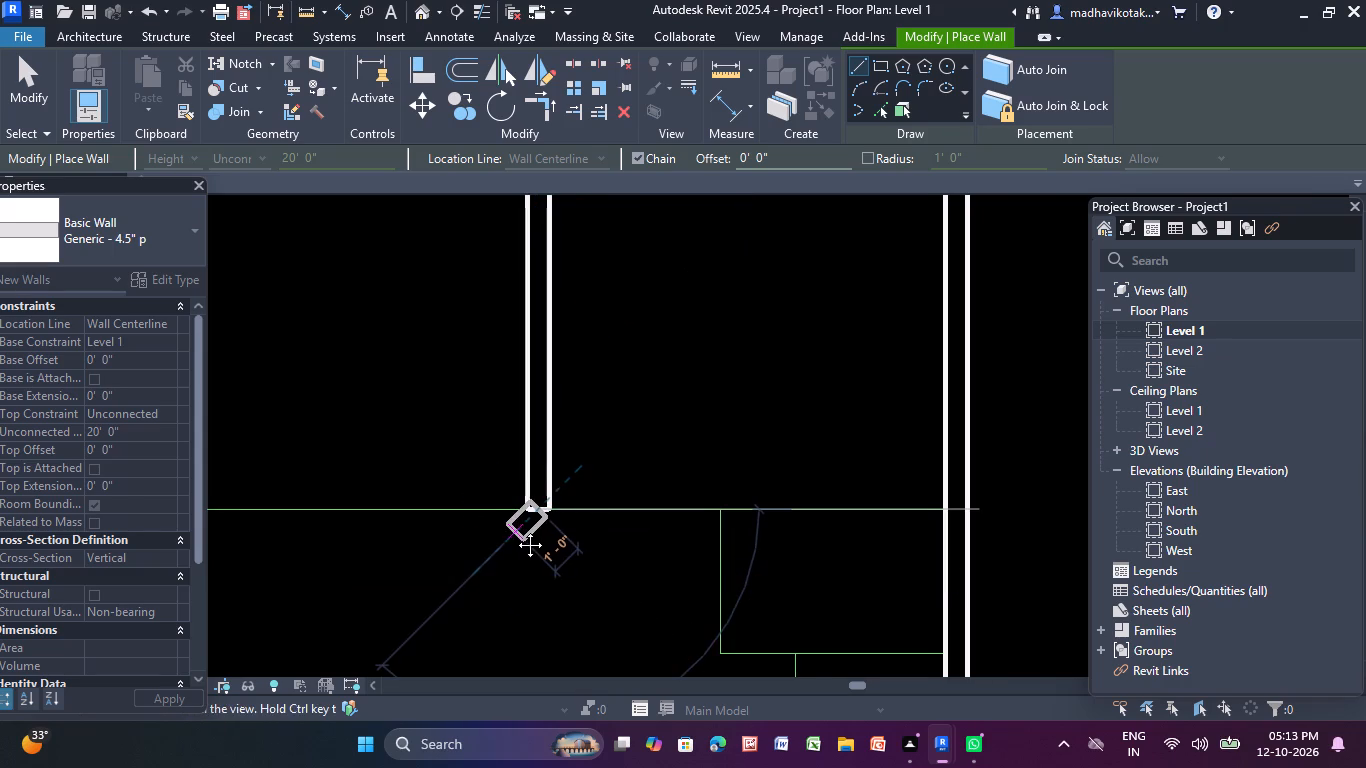
pyautogui.moveTo(515, 530); pyautogui.dragTo(775, 589, button='middle')
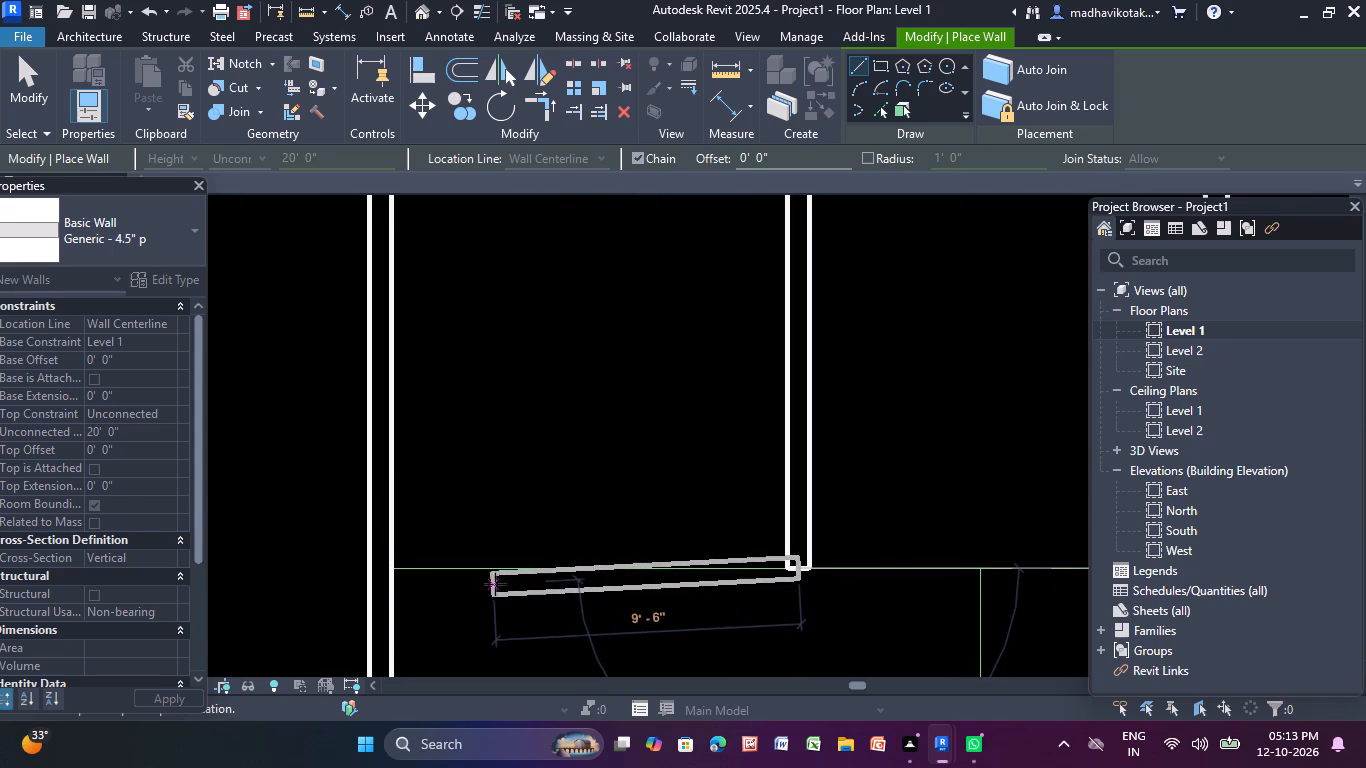
pyautogui.click(398, 570)
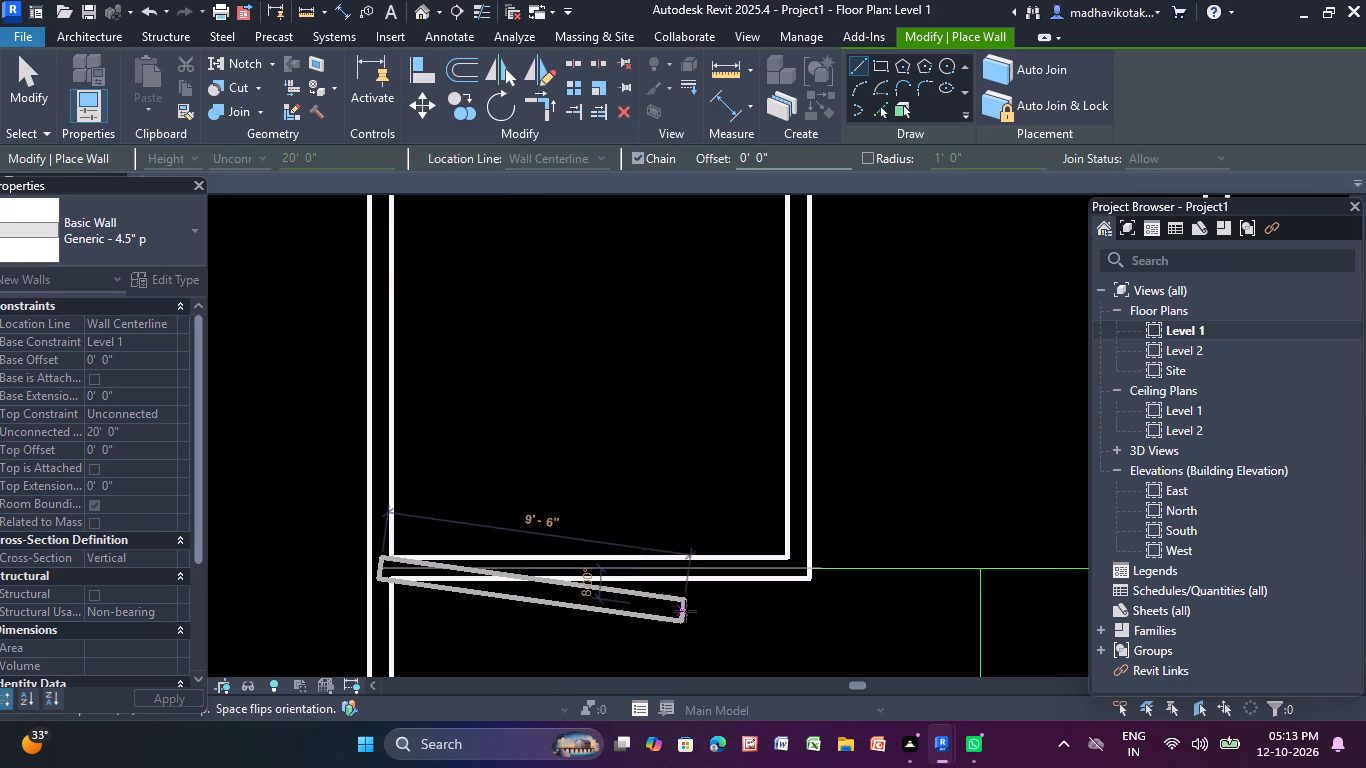
pyautogui.press('Escape')
pyautogui.moveTo(756, 629); pyautogui.dragTo(701, 630, button='middle')
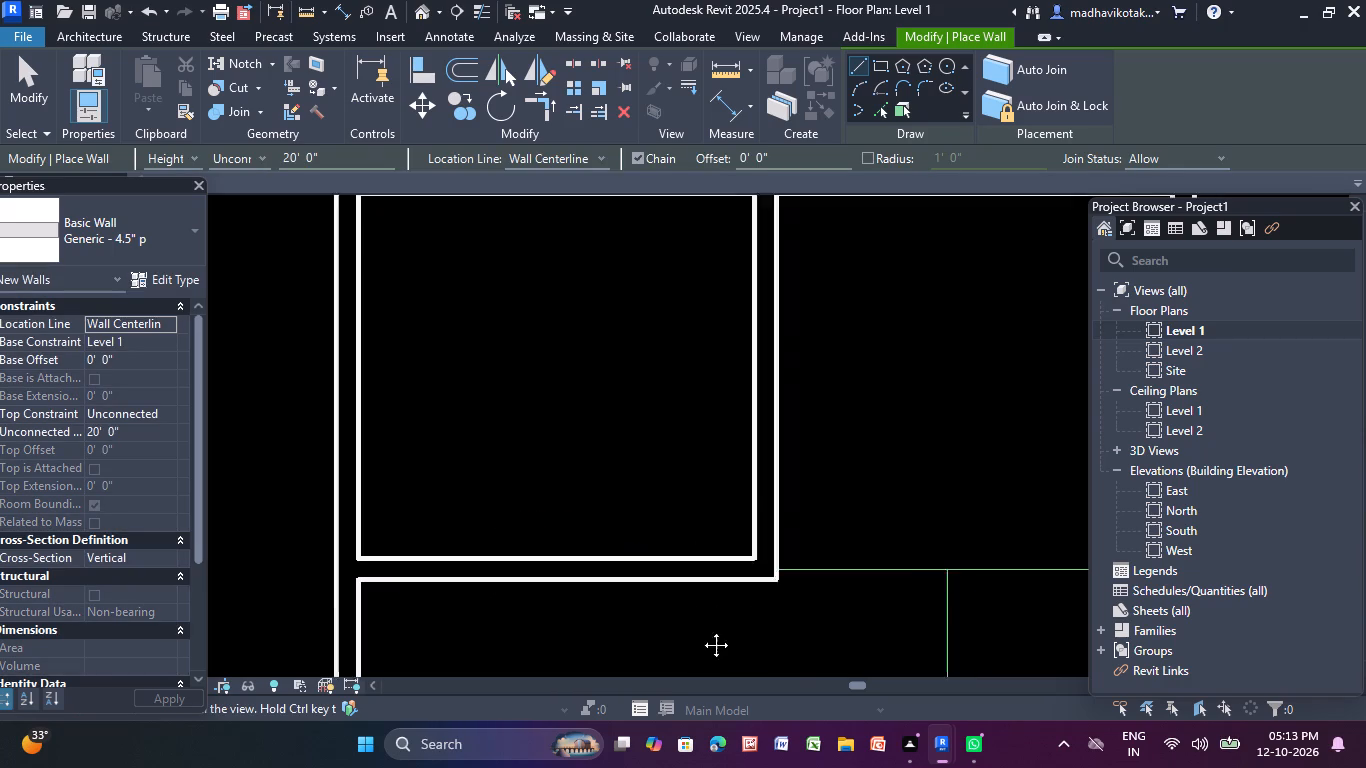
pyautogui.moveTo(701, 630); pyautogui.dragTo(335, 597, button='middle')
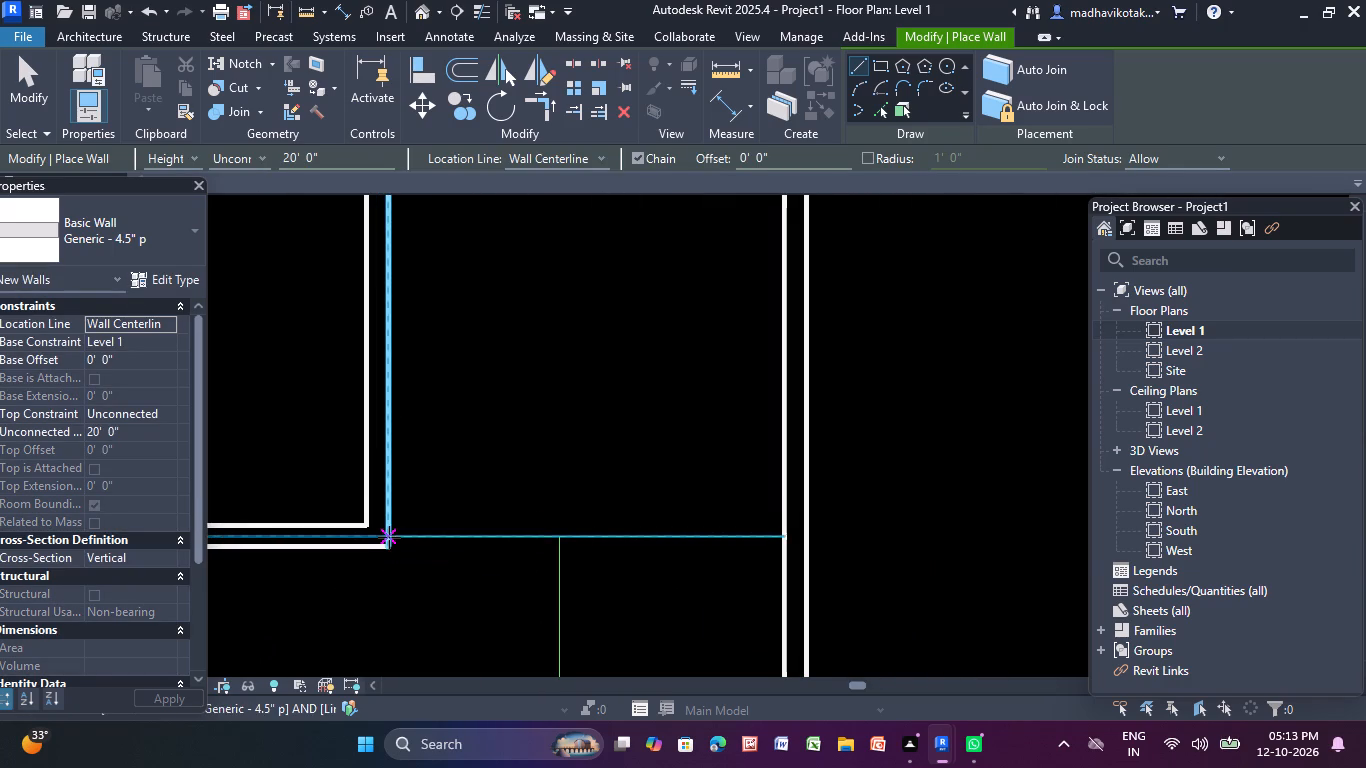
pyautogui.click(388, 535)
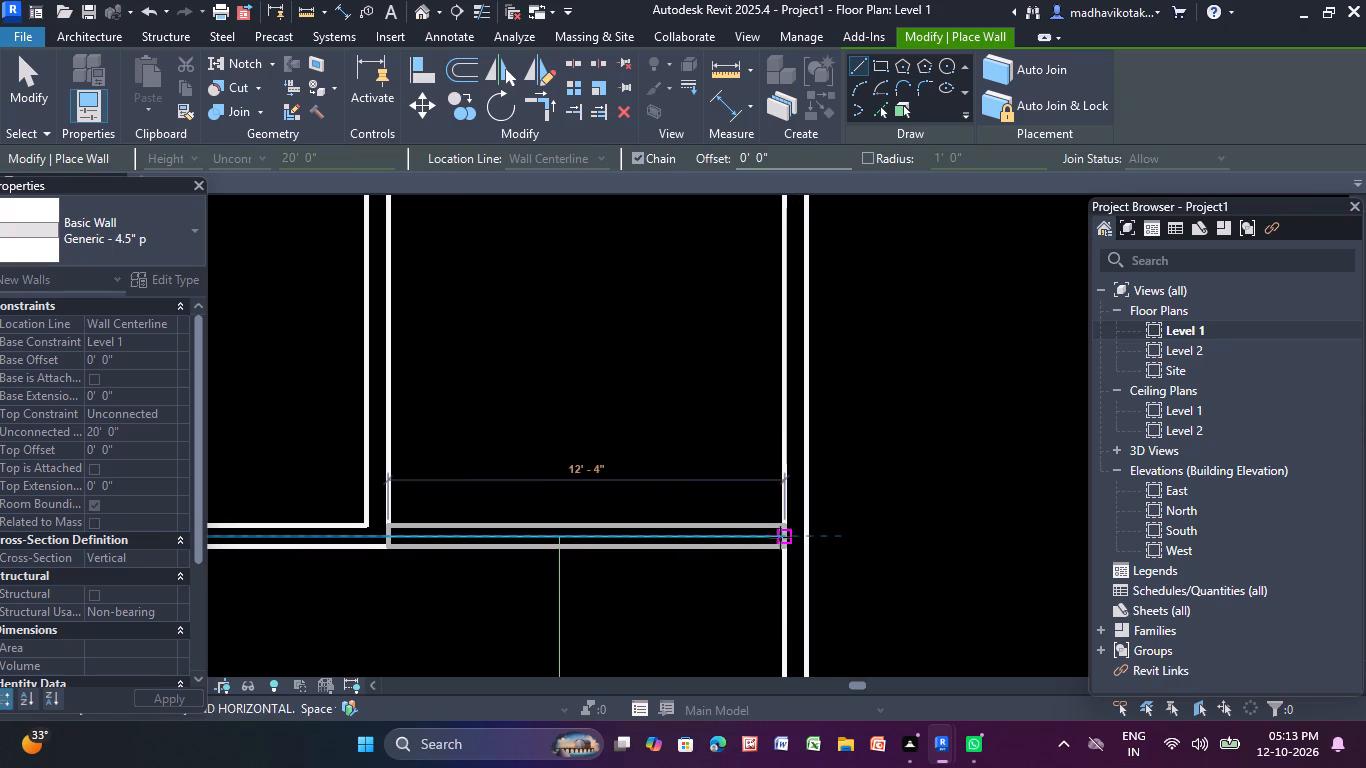
pyautogui.click(780, 537)
pyautogui.press('Escape')
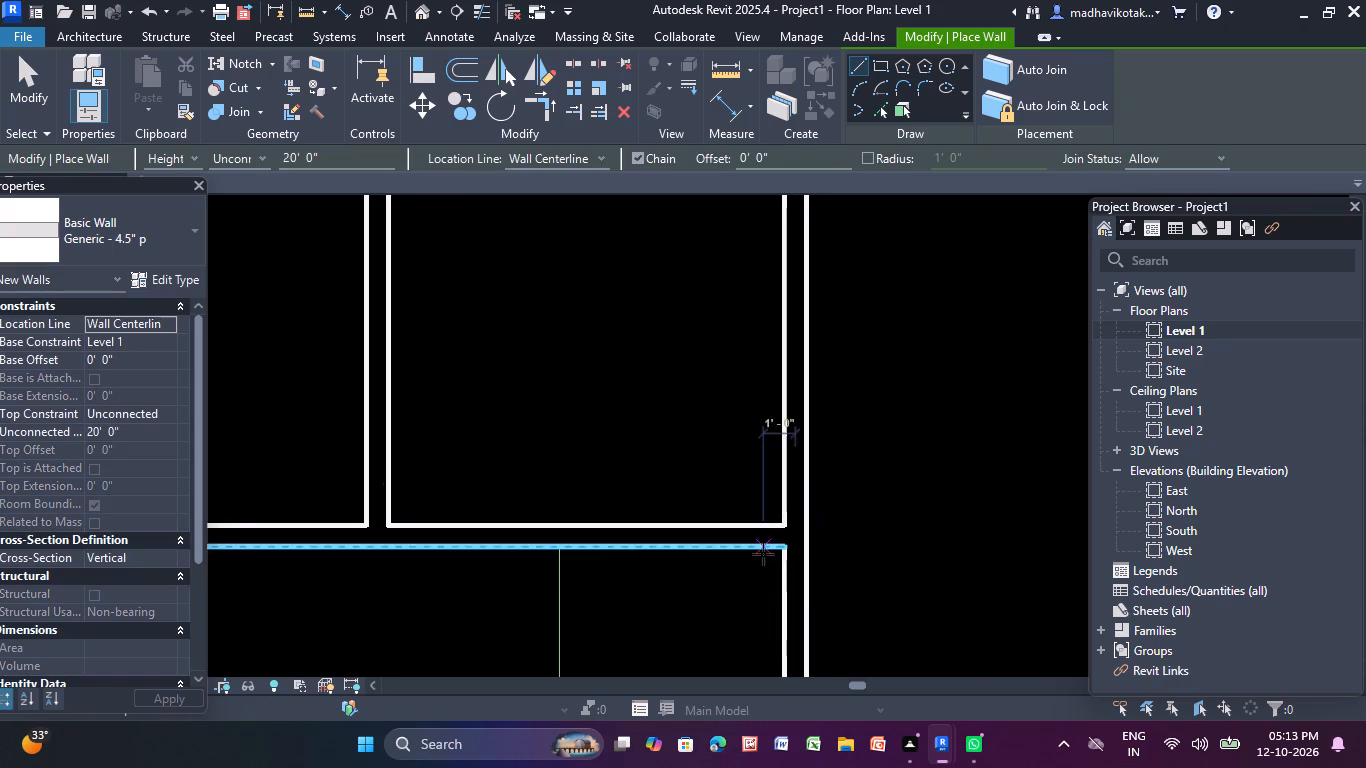
# Draw chained 4.5" walls enclosing the small room below the top-right room, with a horizontal leg about 7'-4" long.
pyautogui.scroll(-2, 747, 557)
pyautogui.moveTo(733, 586); pyautogui.dragTo(662, 473, button='middle')
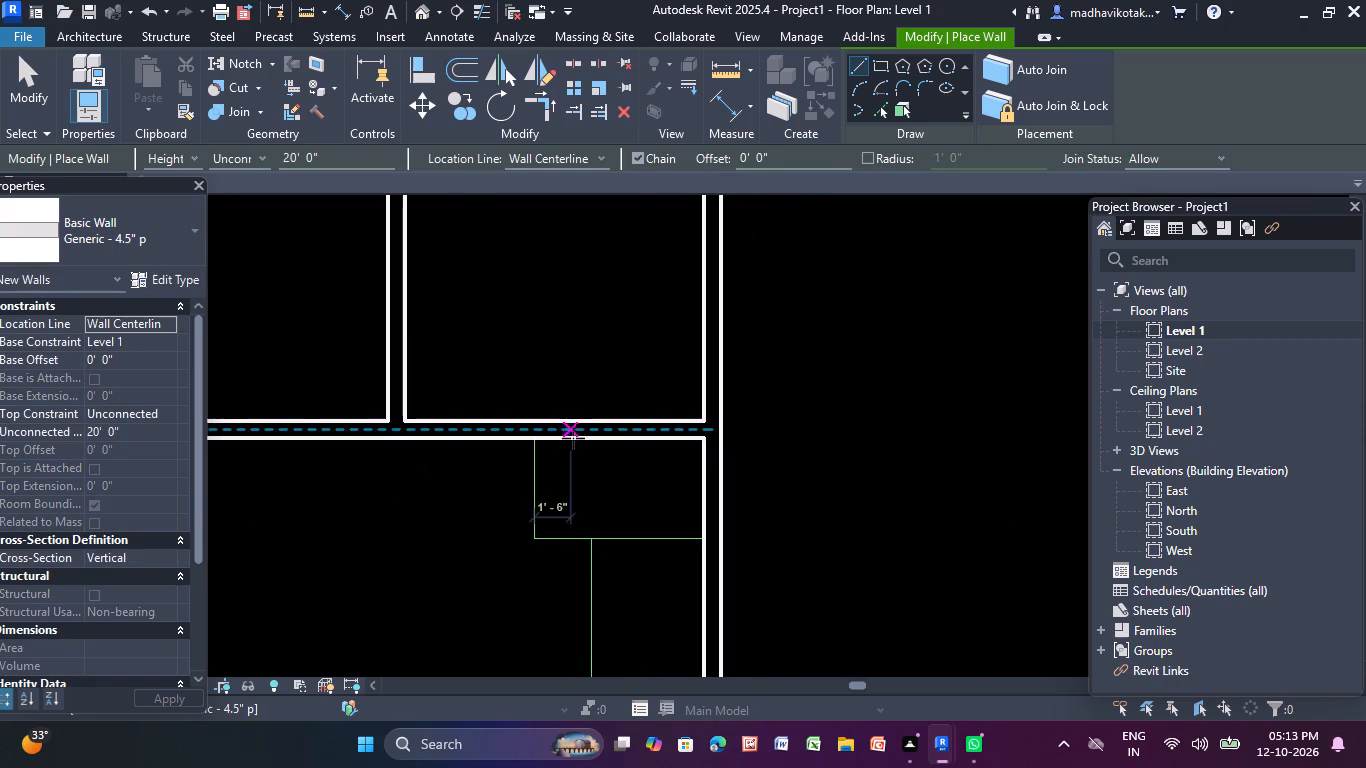
pyautogui.click(530, 441)
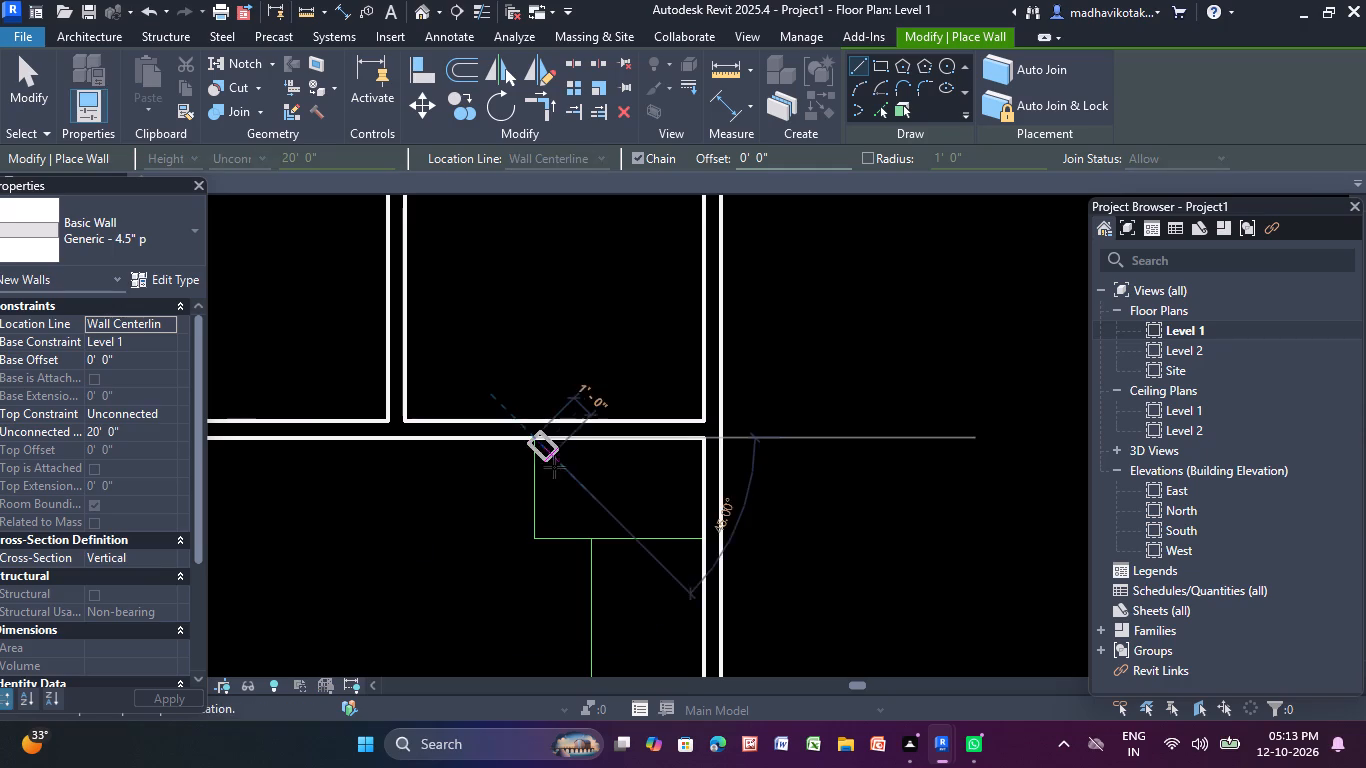
pyautogui.click(540, 537)
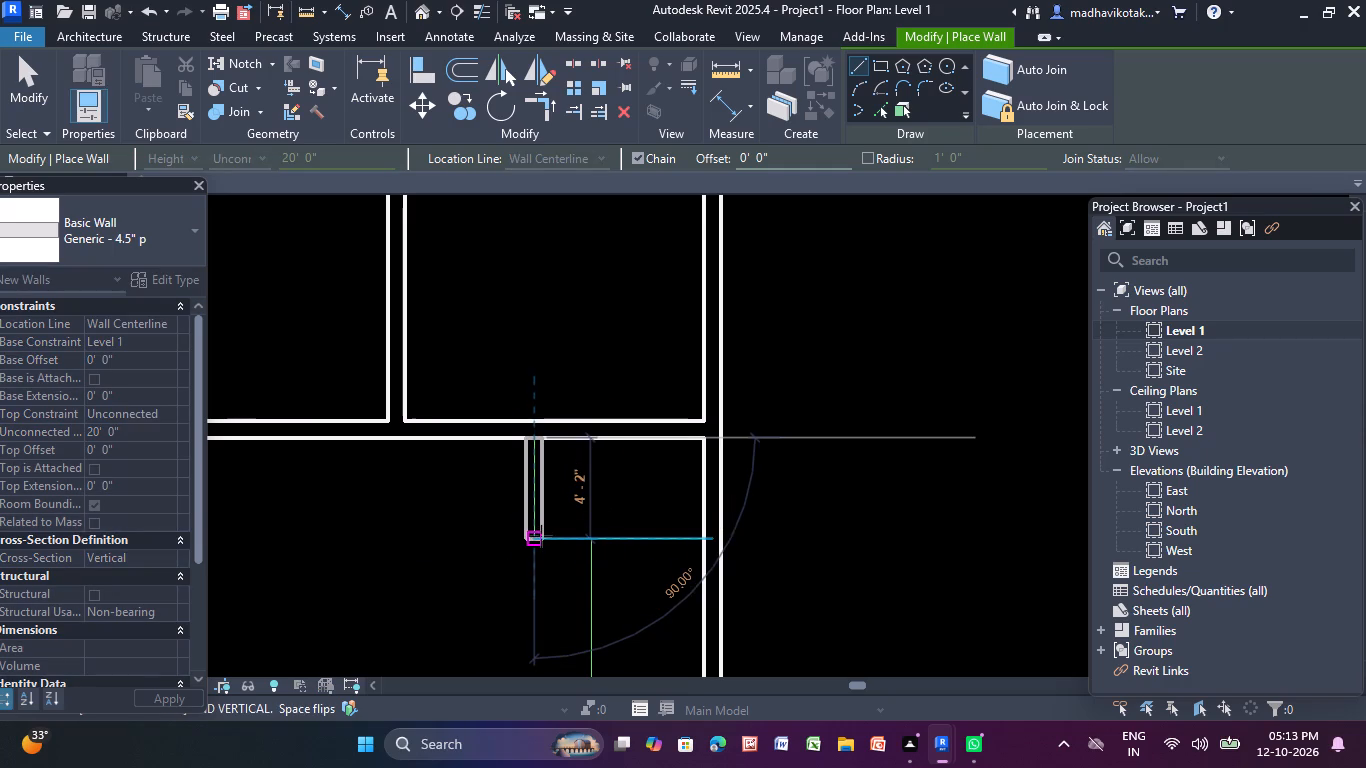
pyautogui.click(702, 543)
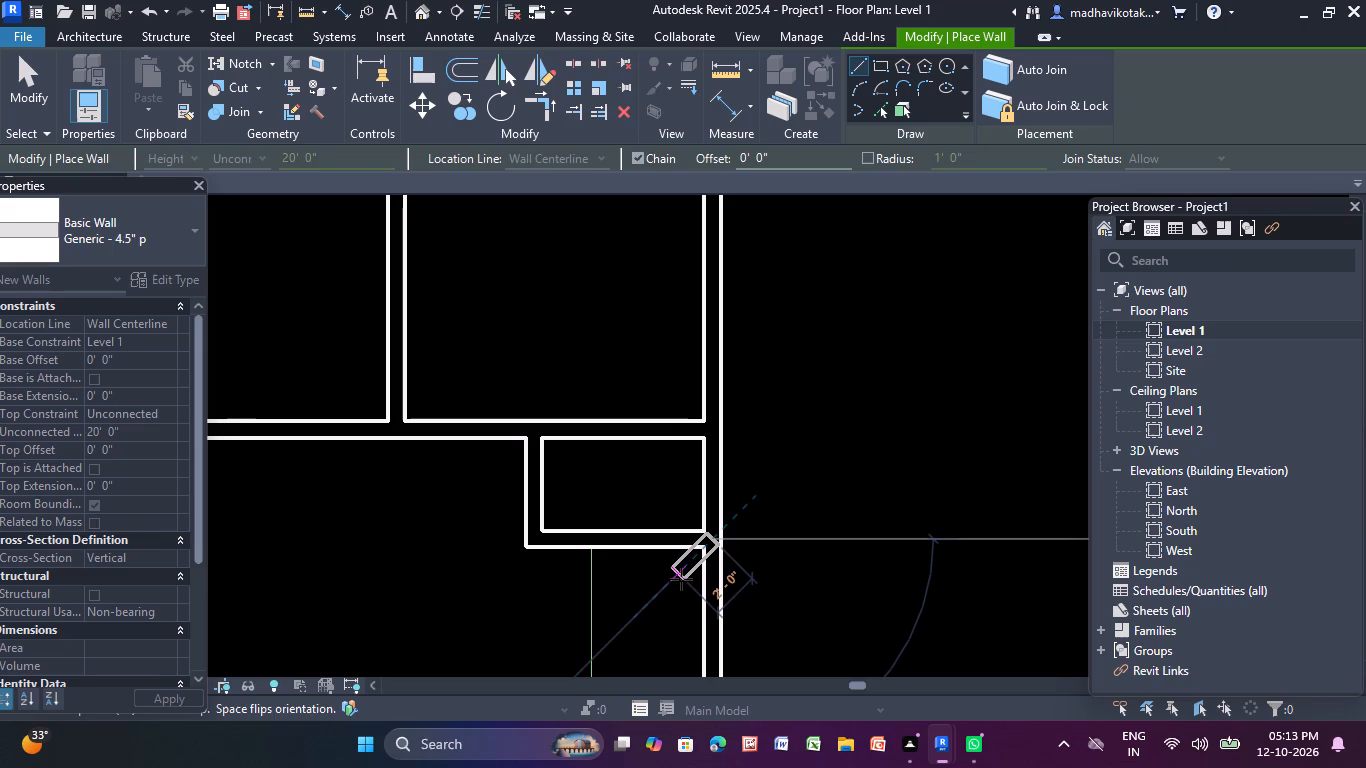
pyautogui.press('Escape')
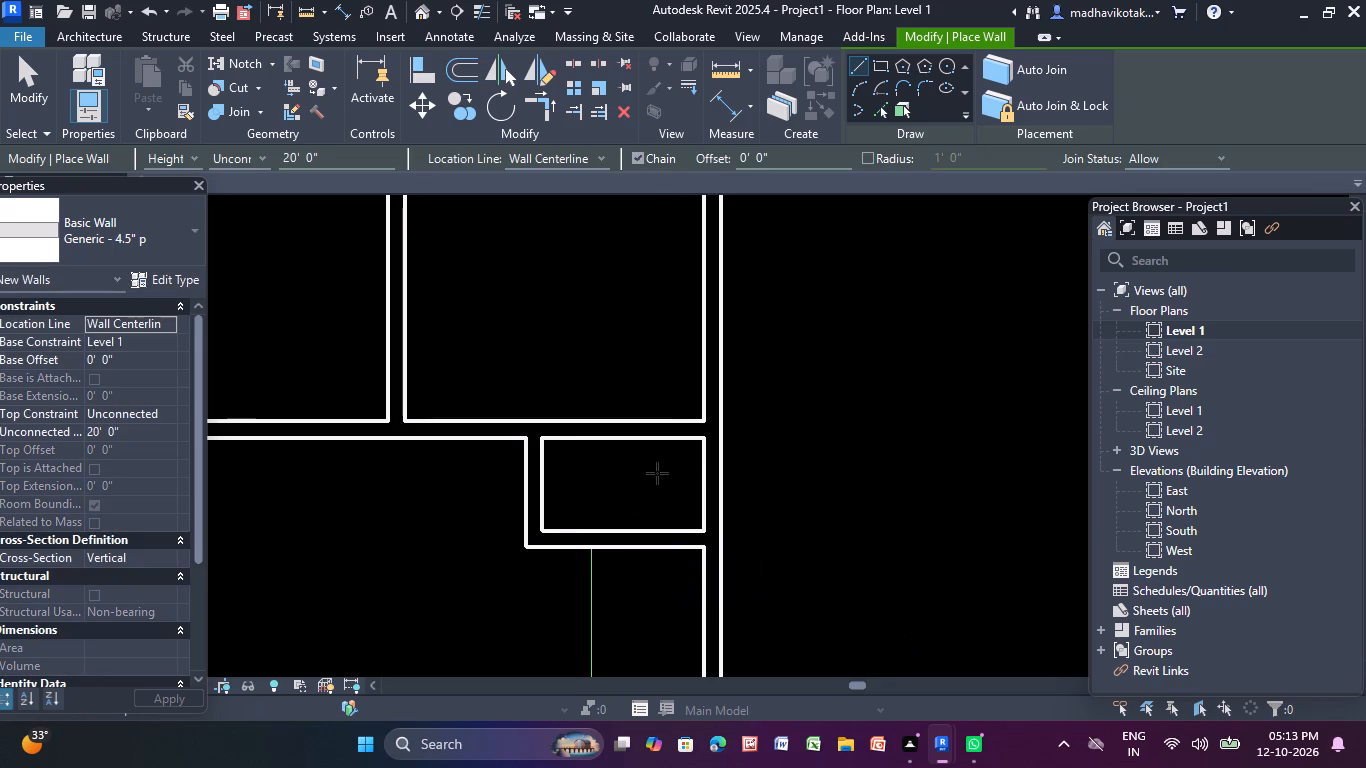
# Draw a vertical 4.5" wall about 5'-11" long from the small room's lower wall down to the next horizontal model line.
pyautogui.moveTo(604, 594); pyautogui.dragTo(541, 364, button='middle')
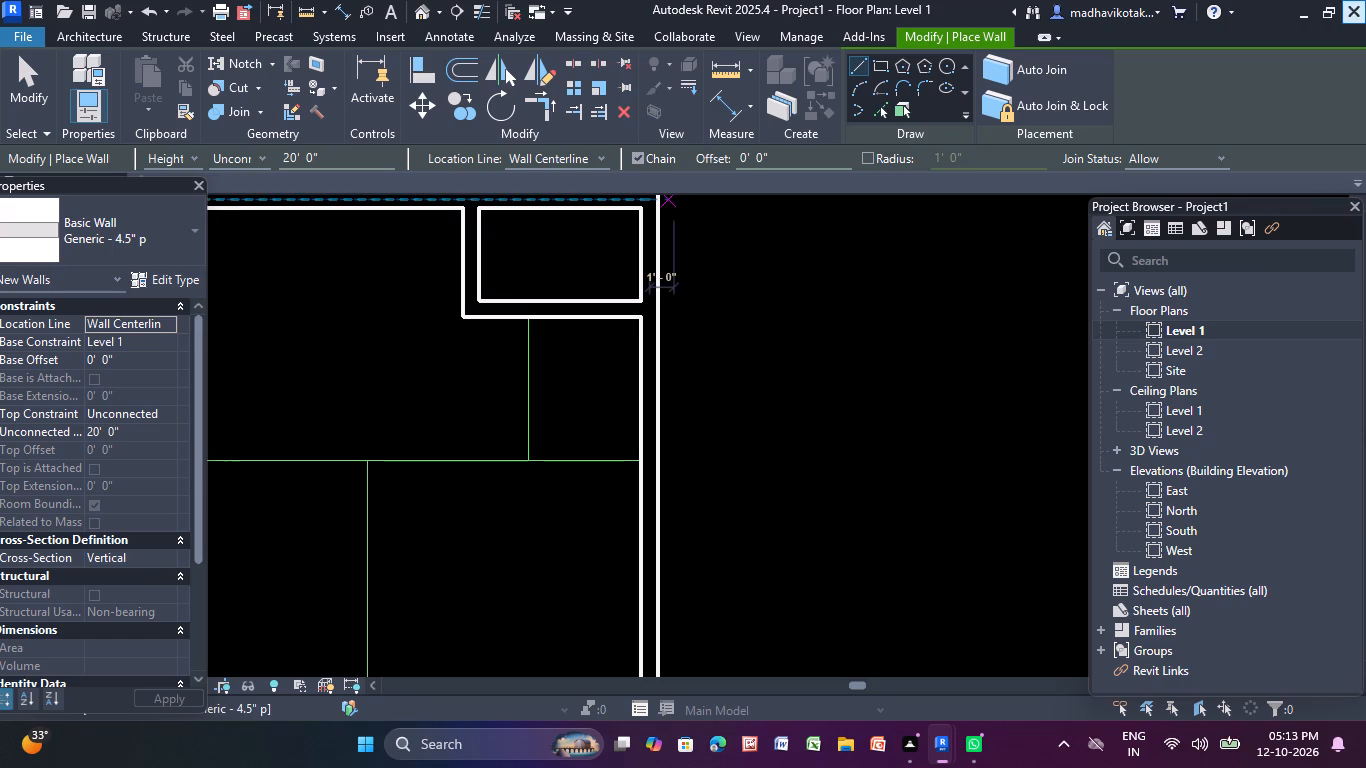
pyautogui.click(530, 318)
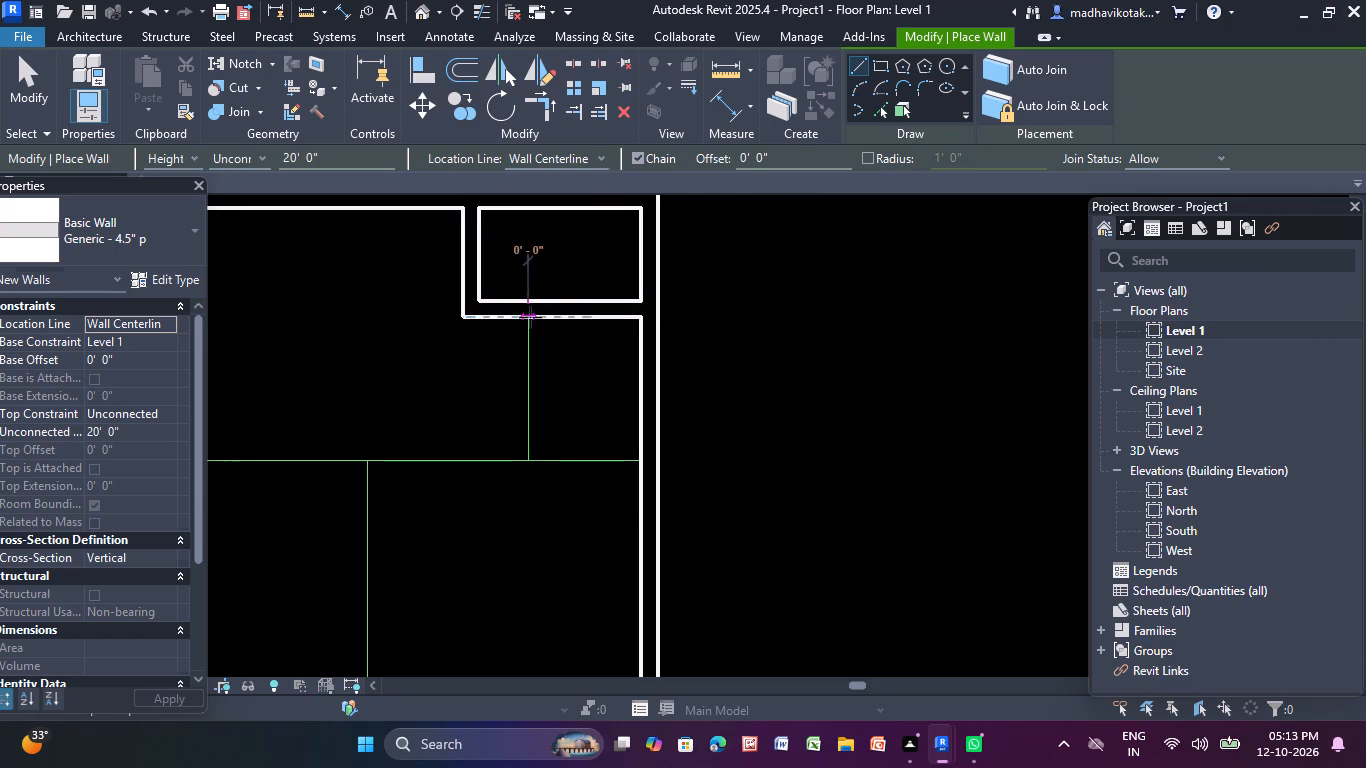
pyautogui.click(532, 461)
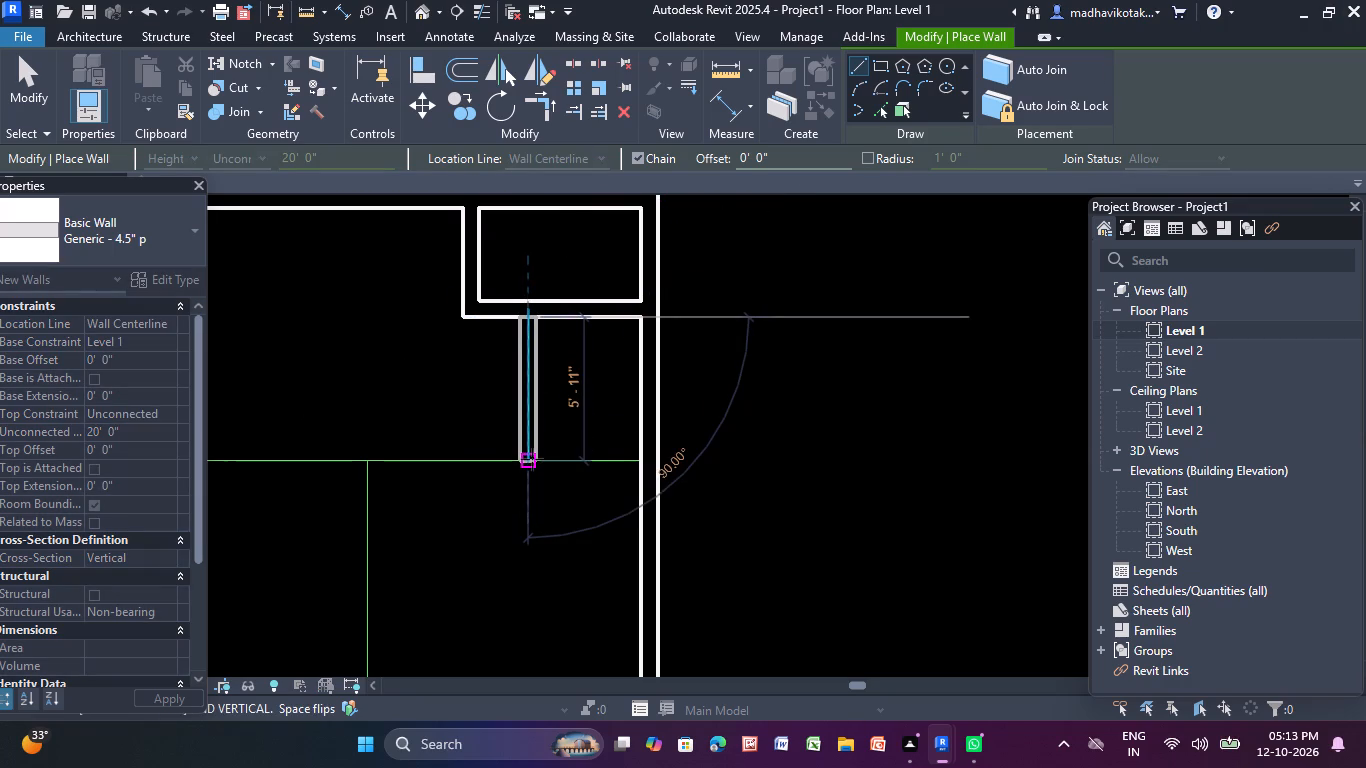
pyautogui.moveTo(557, 518); pyautogui.dragTo(618, 396, button='middle')
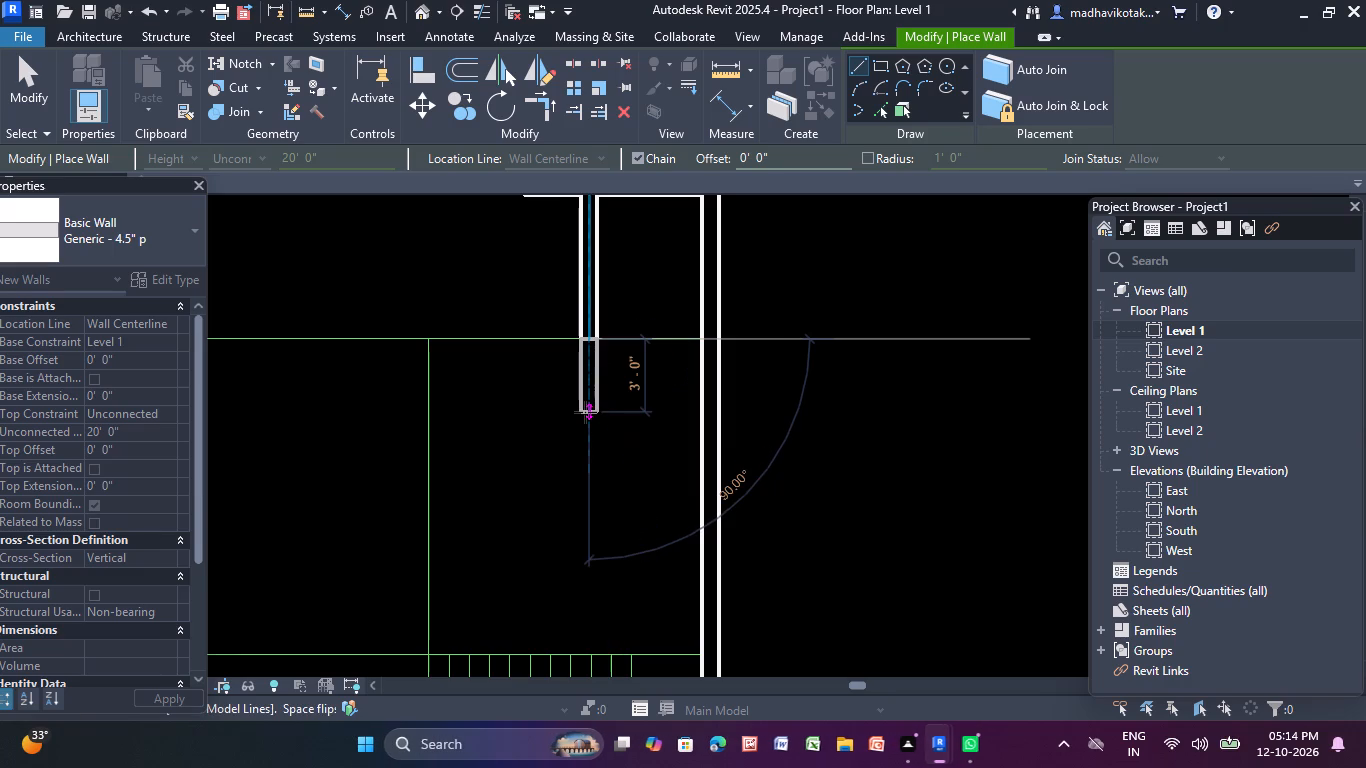
pyautogui.press('Escape')
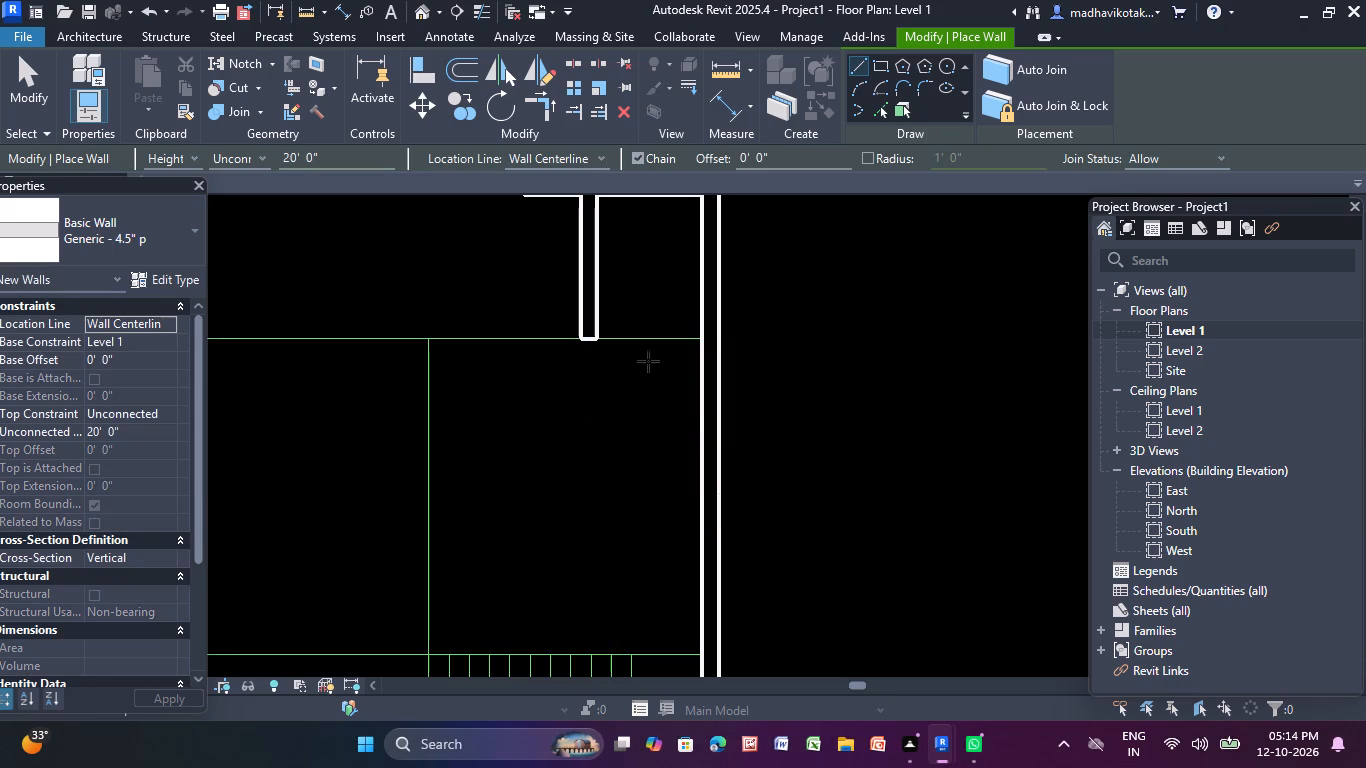
# Draw a 4.5" wall about 25'-8" long across the building along the horizontal line at the short vertical wall's lower end.
pyautogui.click(695, 342)
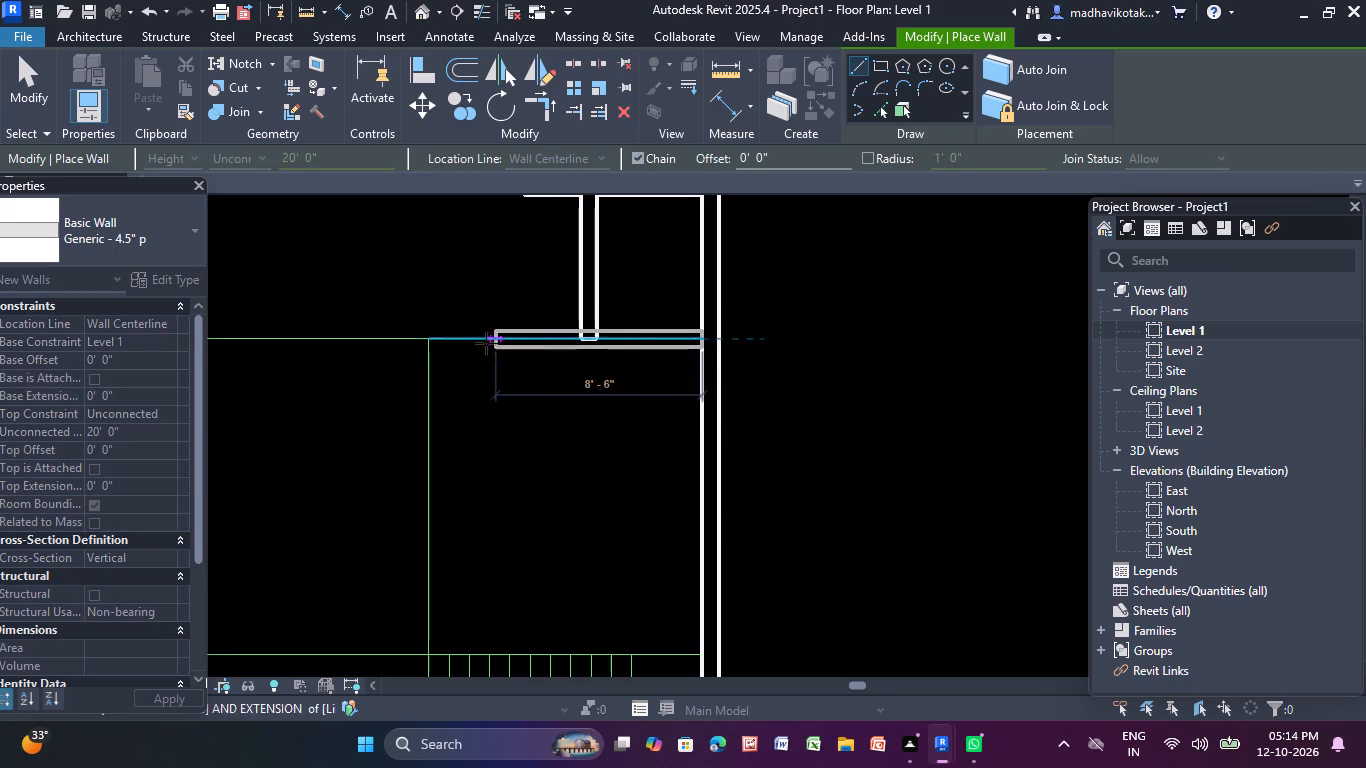
pyautogui.moveTo(445, 350); pyautogui.dragTo(947, 404, button='middle')
pyautogui.scroll(-1, 473, 350)
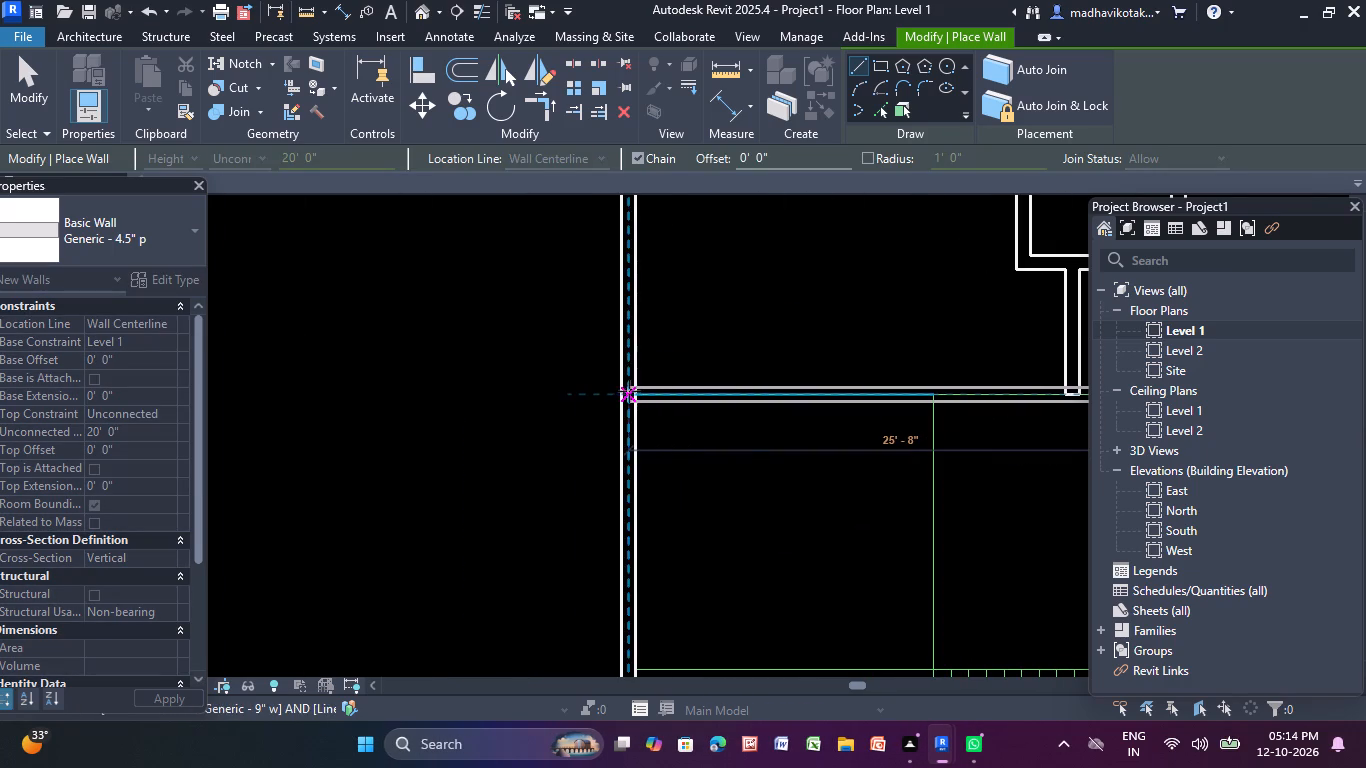
pyautogui.click(638, 392)
pyautogui.moveTo(694, 481); pyautogui.dragTo(434, 356, button='middle')
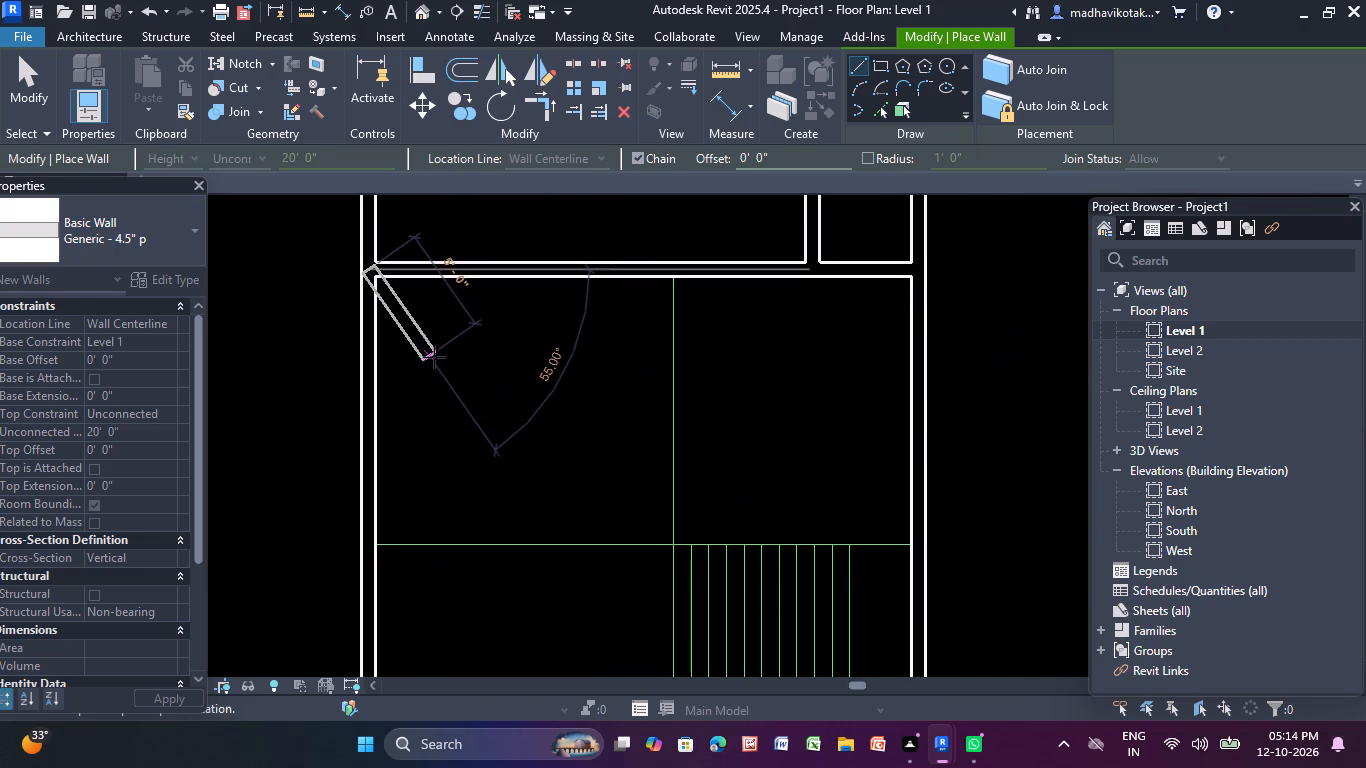
pyautogui.press('Escape')
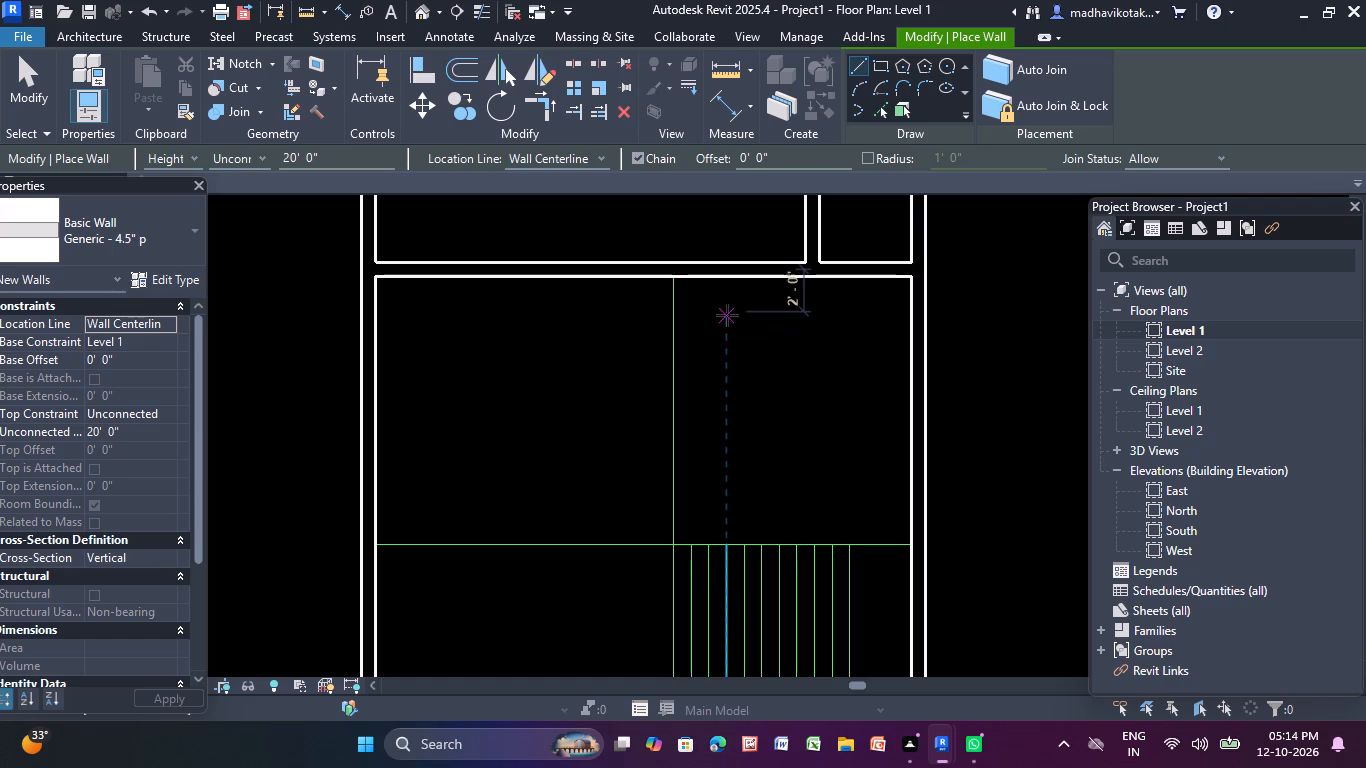
# Draw a vertical 4.5" wall about 12'-8" long from the cross wall down the model line to the staircase's upper corner.
pyautogui.click(678, 284)
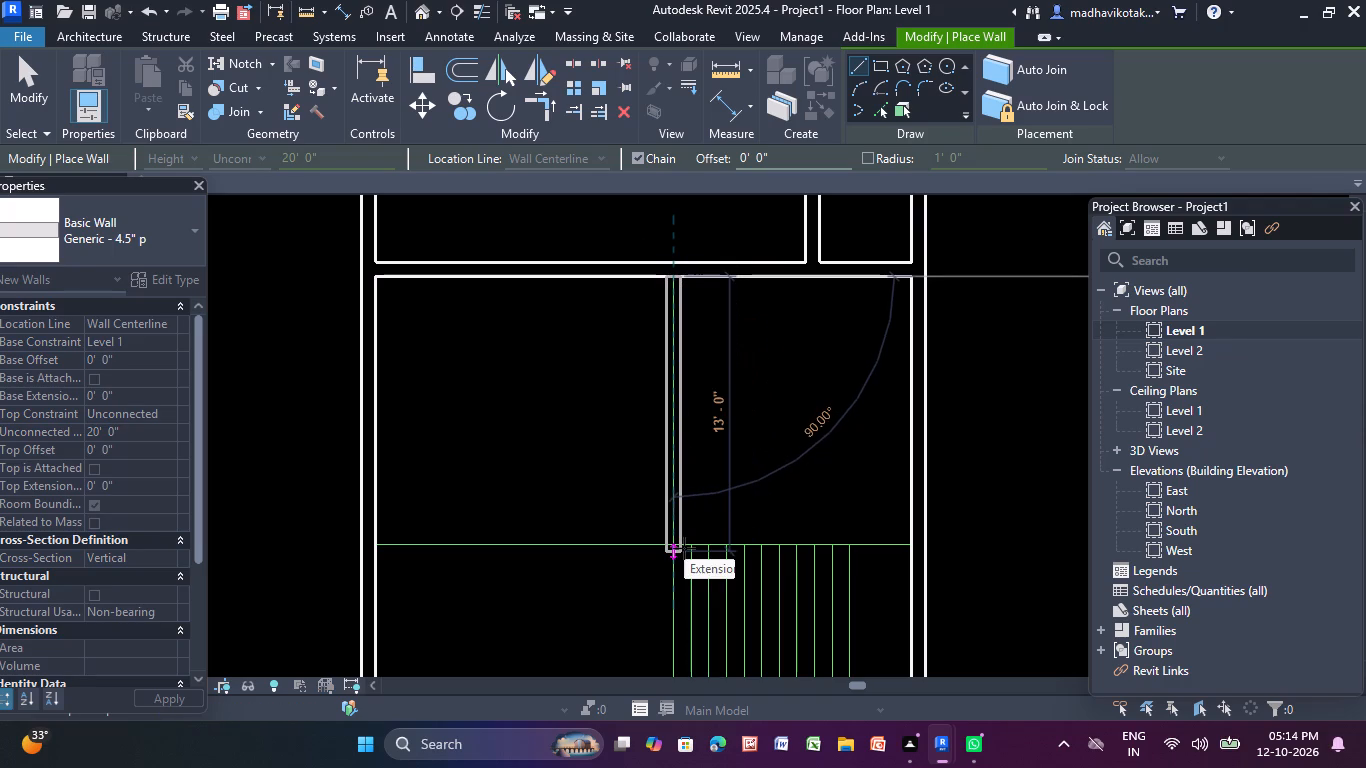
pyautogui.scroll(3, 681, 544)
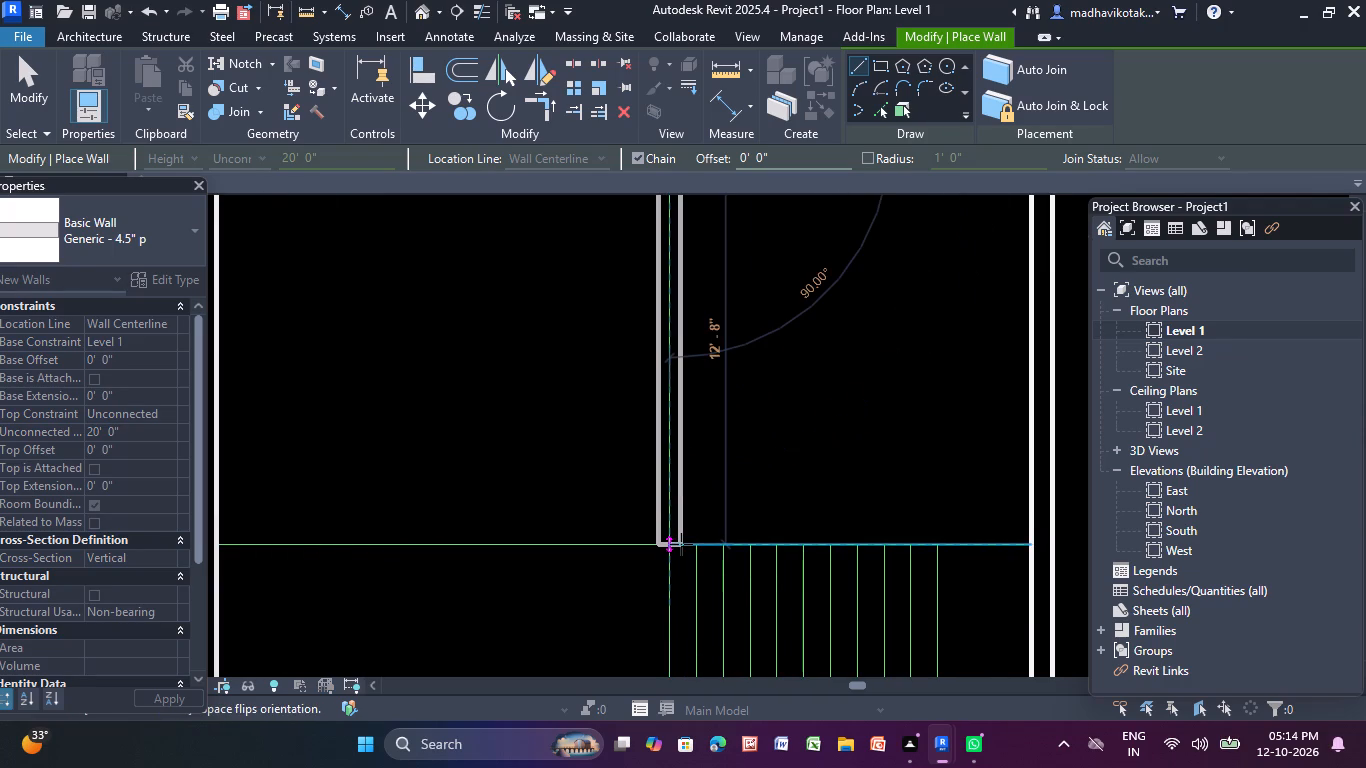
pyautogui.click(681, 544)
pyautogui.press('Escape')
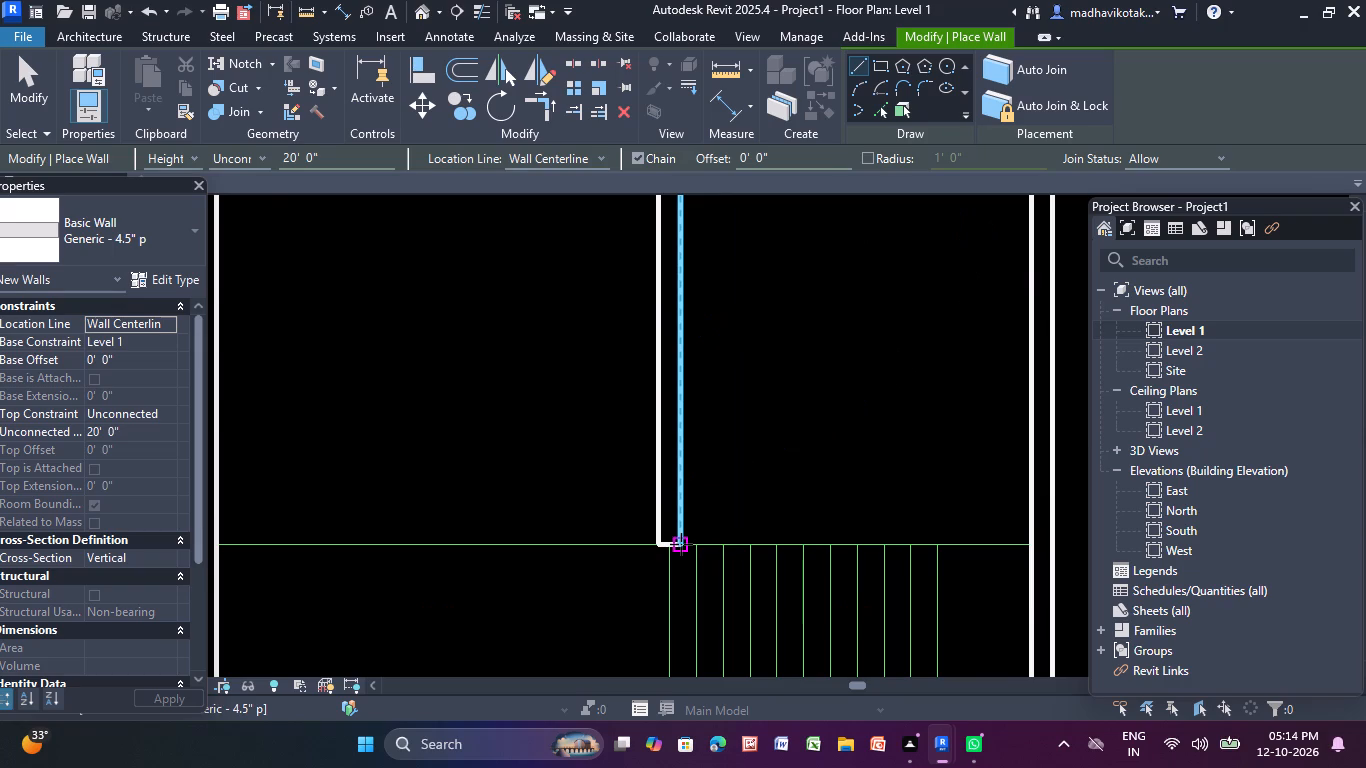
pyautogui.moveTo(566, 606); pyautogui.dragTo(767, 476, button='middle')
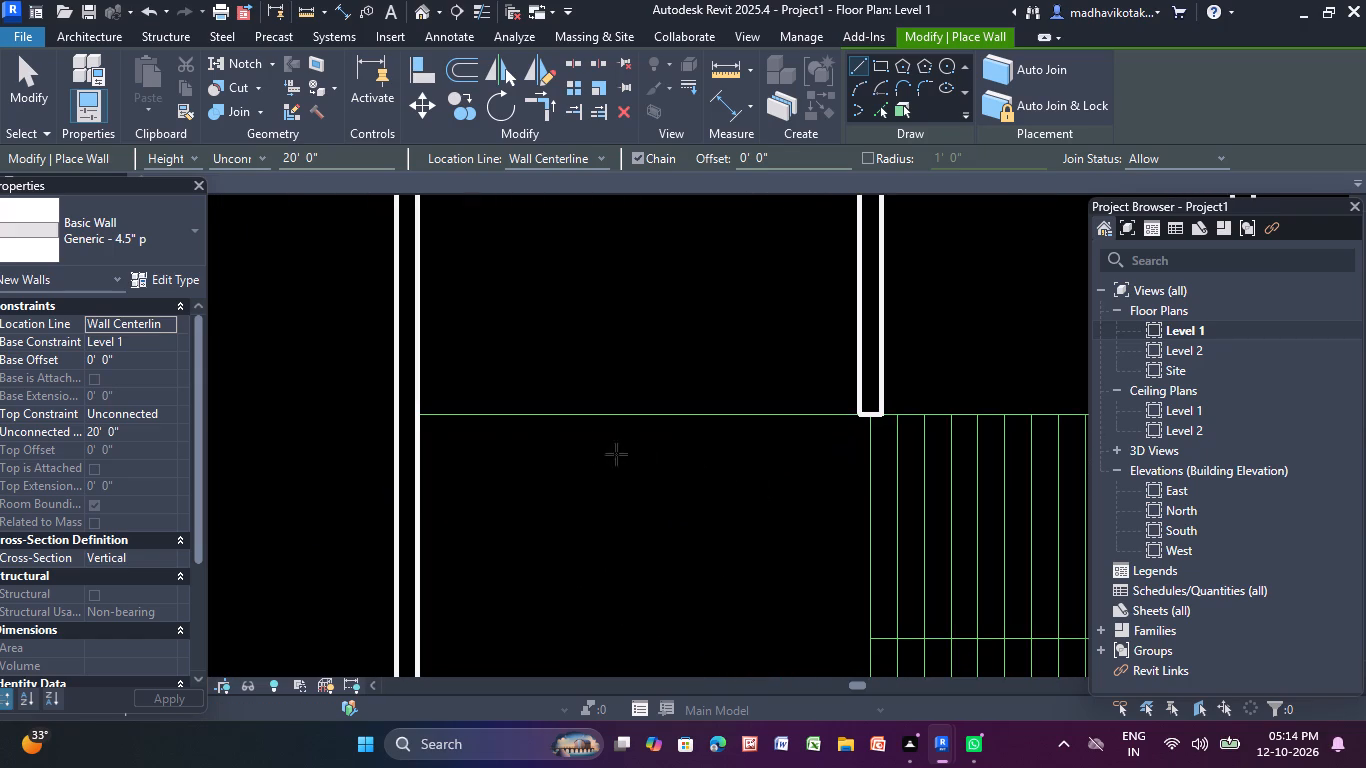
# Draw a horizontal 4.5" wall across the full building width along the model line at the staircase's upper end.
pyautogui.click(419, 415)
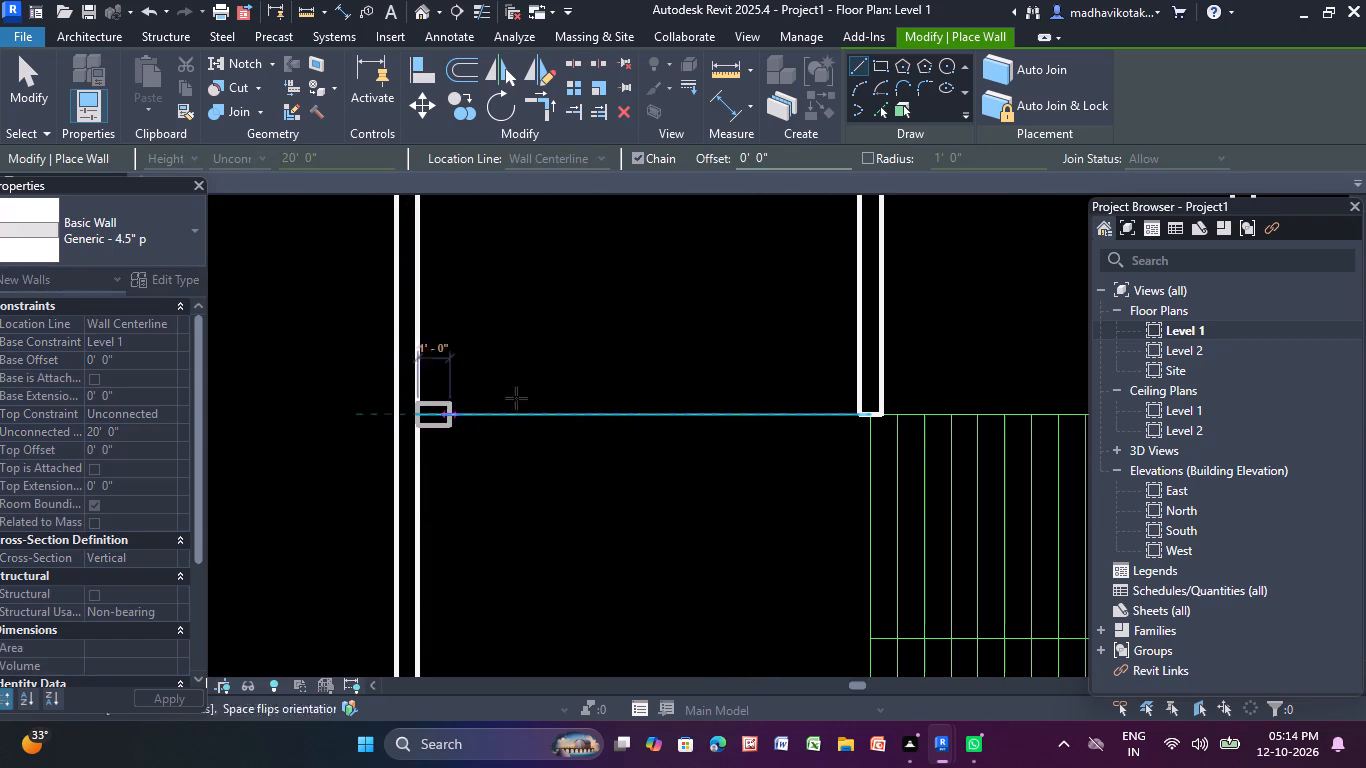
pyautogui.moveTo(921, 414); pyautogui.dragTo(479, 392, button='middle')
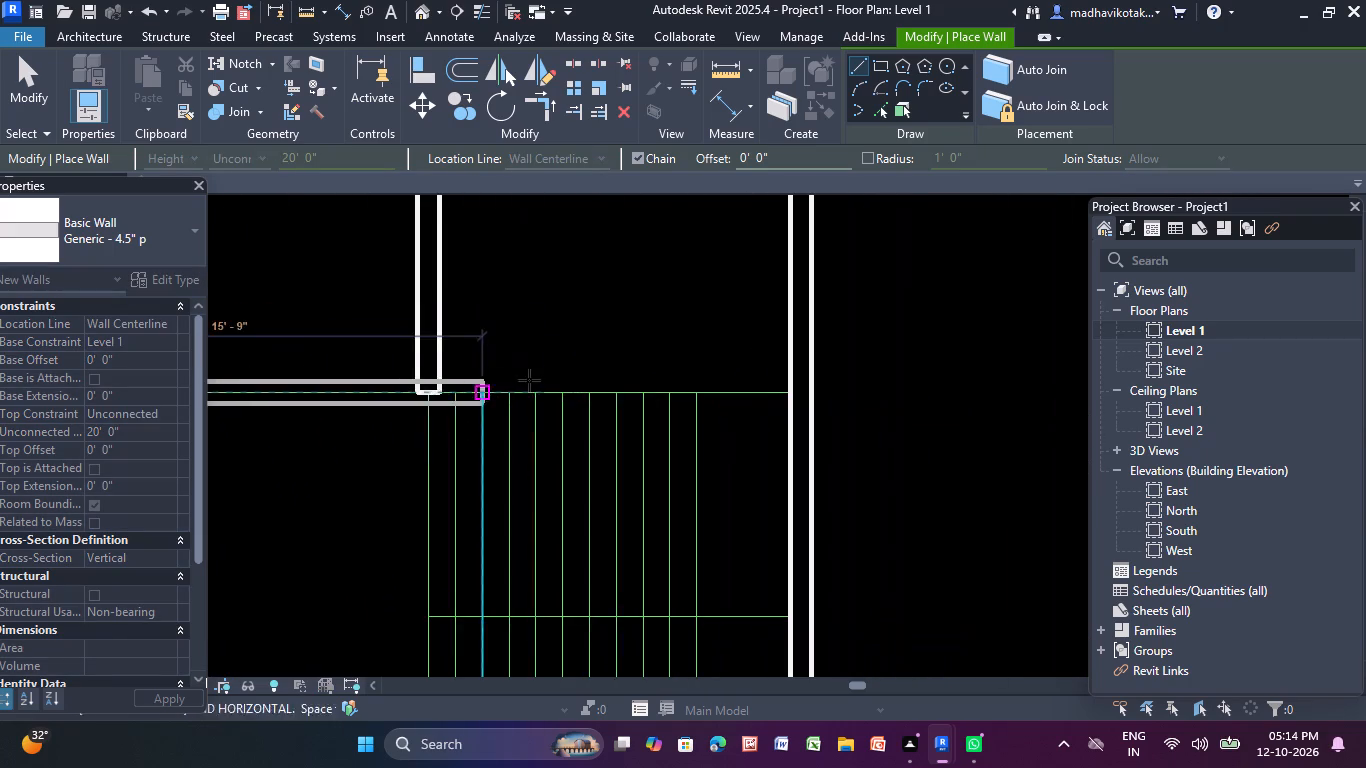
pyautogui.click(789, 390)
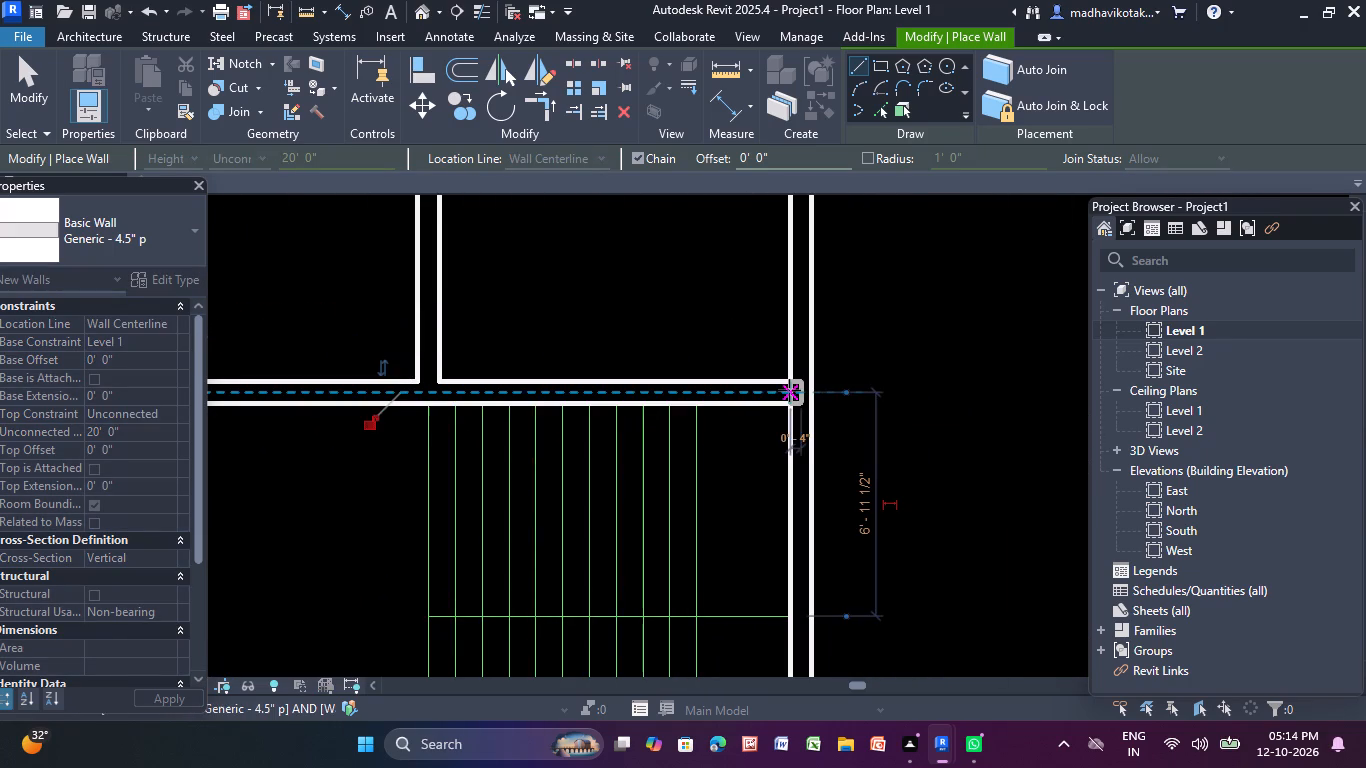
pyautogui.press('Escape')
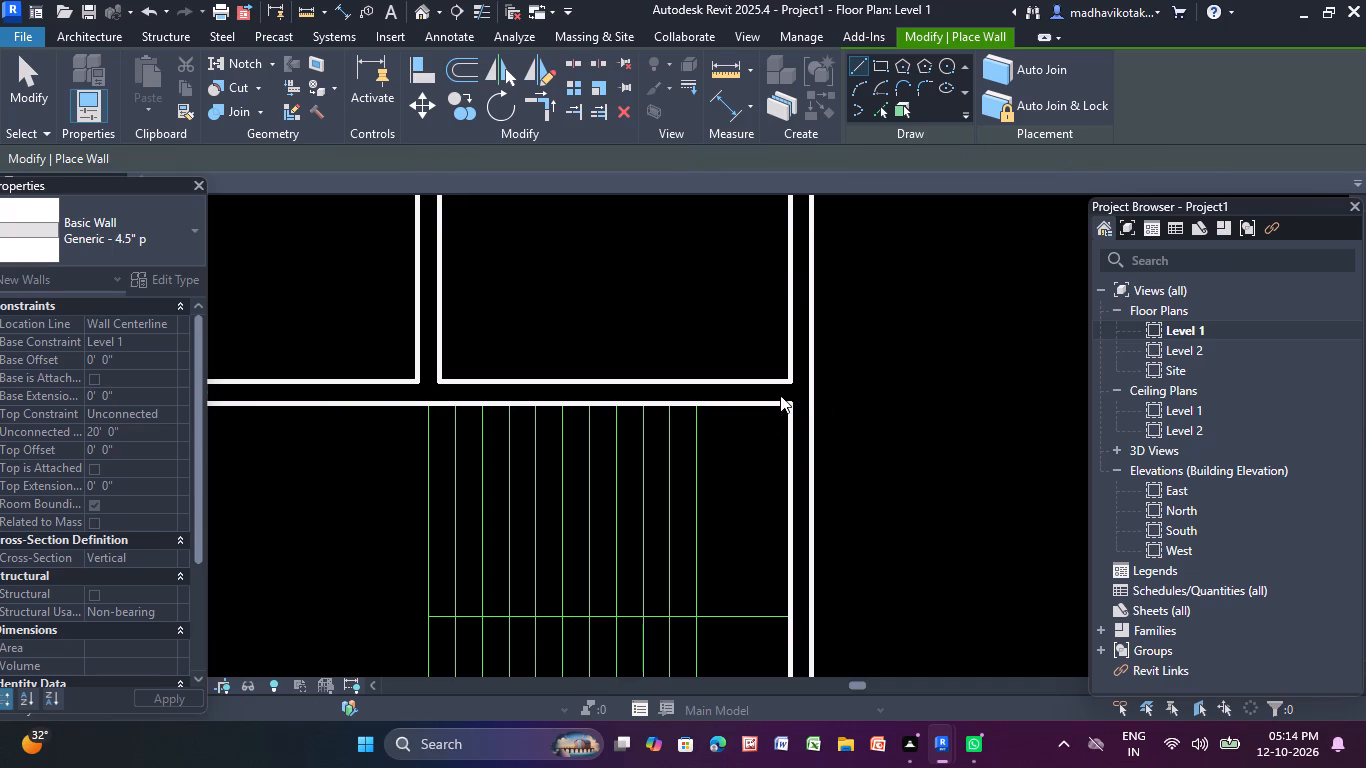
pyautogui.scroll(-5, 781, 395)
pyautogui.moveTo(877, 431); pyautogui.dragTo(858, 500, button='middle')
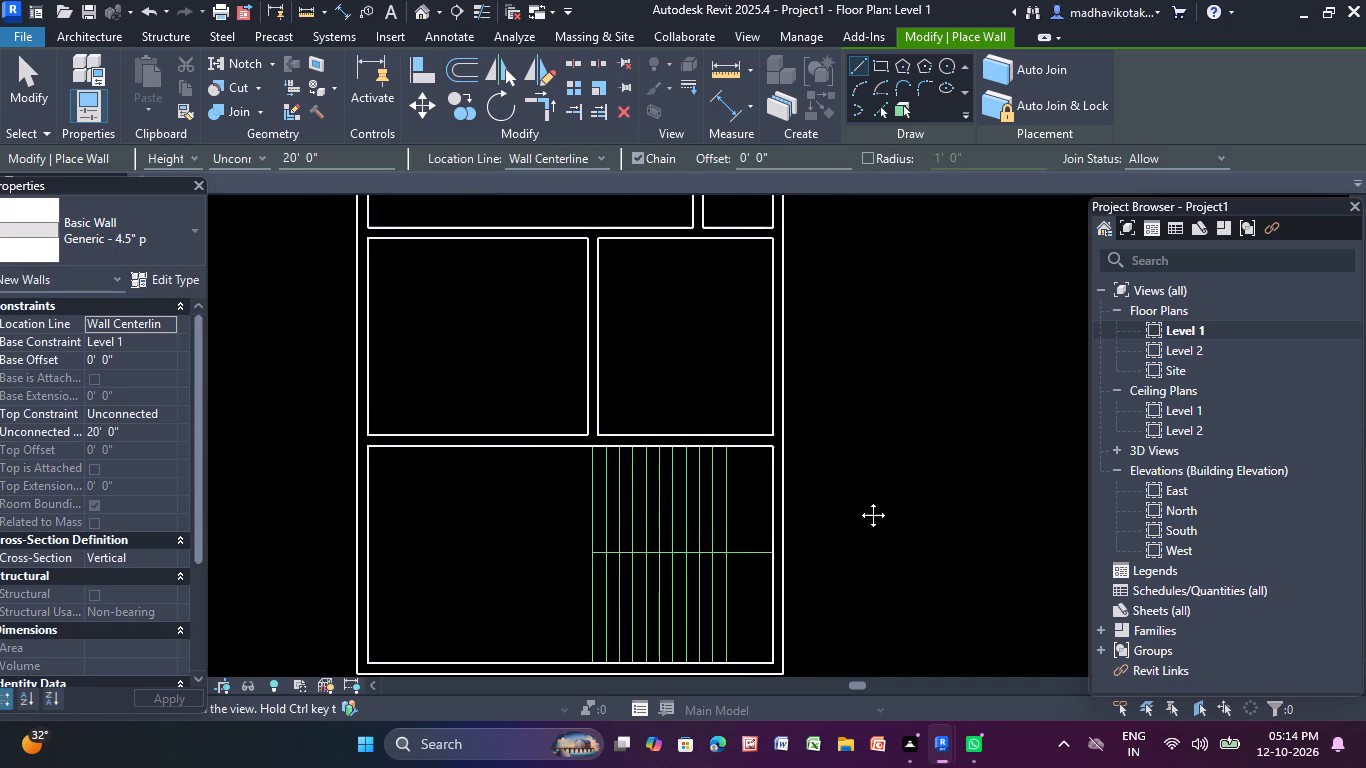
pyautogui.moveTo(858, 500); pyautogui.dragTo(853, 515, button='middle')
pyautogui.scroll(-2, 856, 512)
pyautogui.moveTo(878, 483); pyautogui.dragTo(822, 596, button='middle')
pyautogui.press('Escape')
pyautogui.press('Escape')
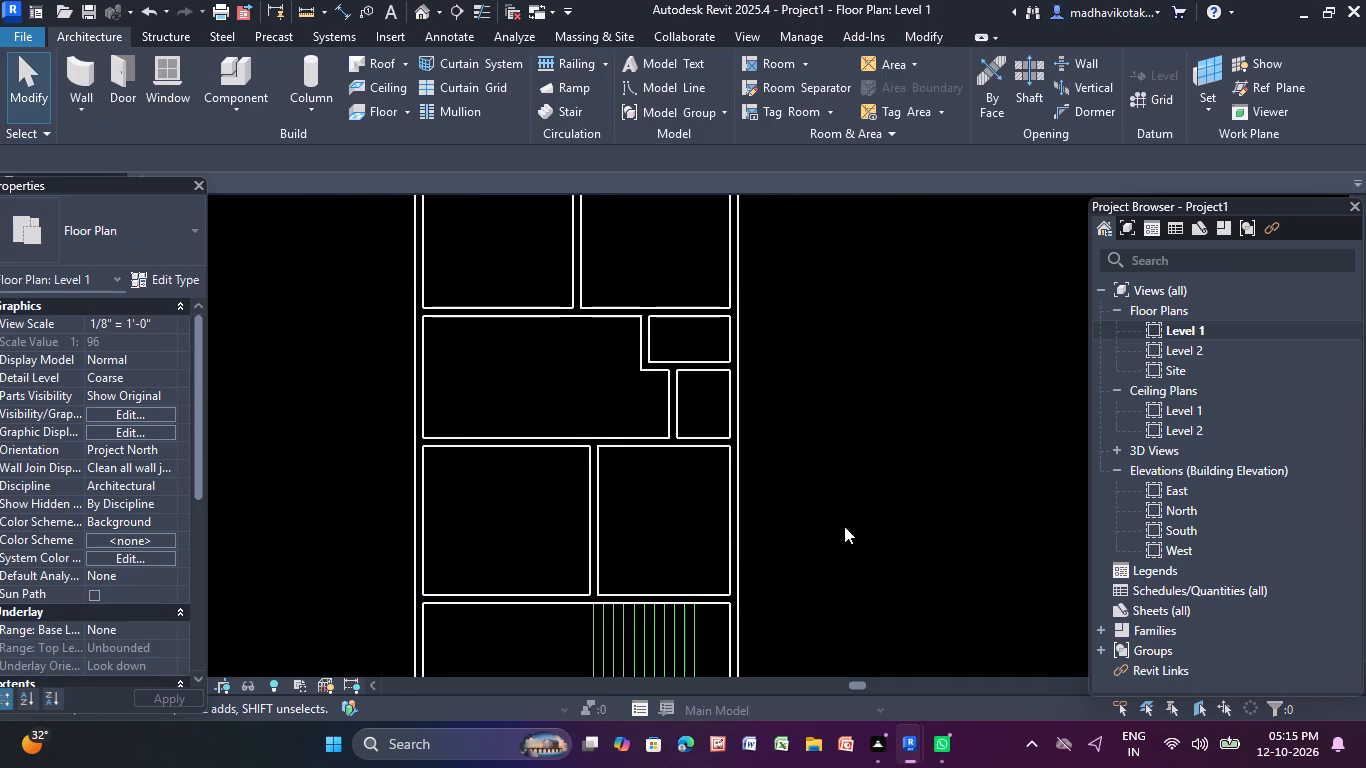
pyautogui.press('Escape')
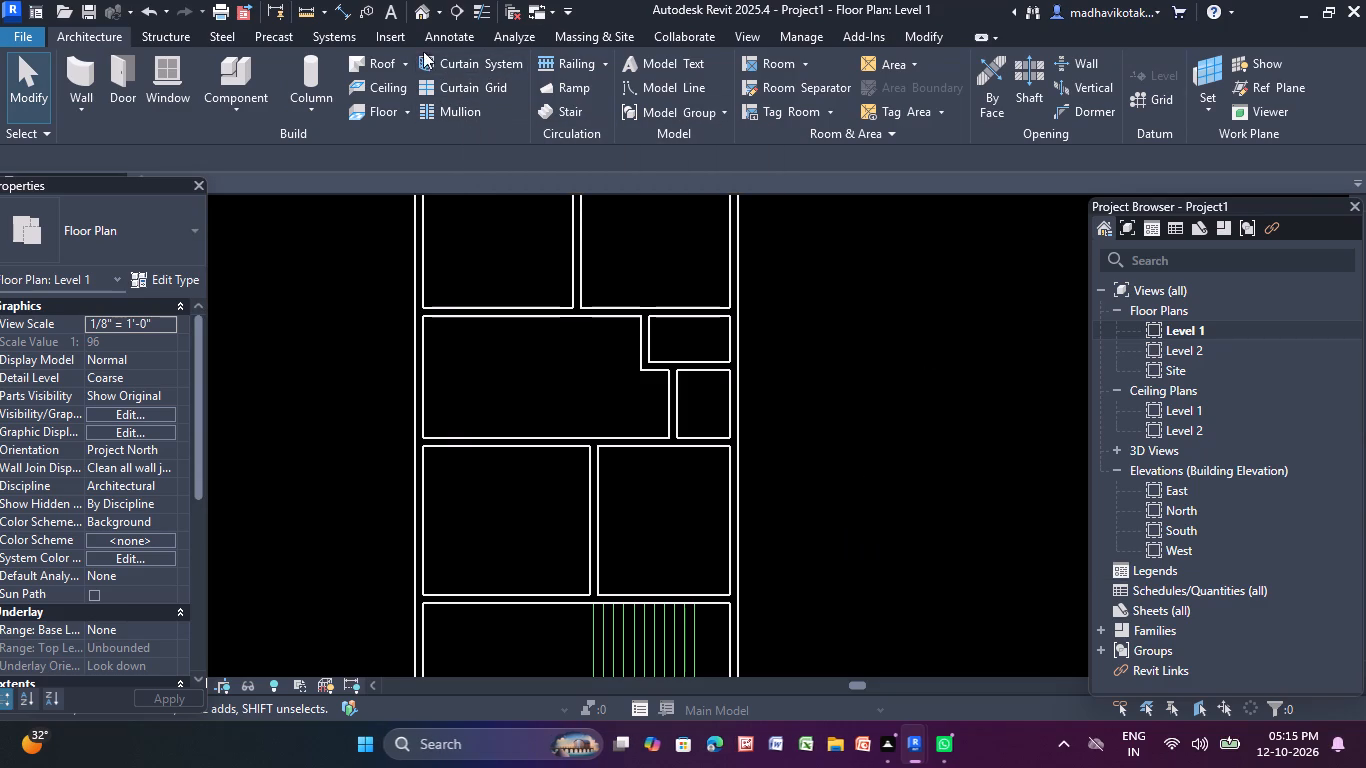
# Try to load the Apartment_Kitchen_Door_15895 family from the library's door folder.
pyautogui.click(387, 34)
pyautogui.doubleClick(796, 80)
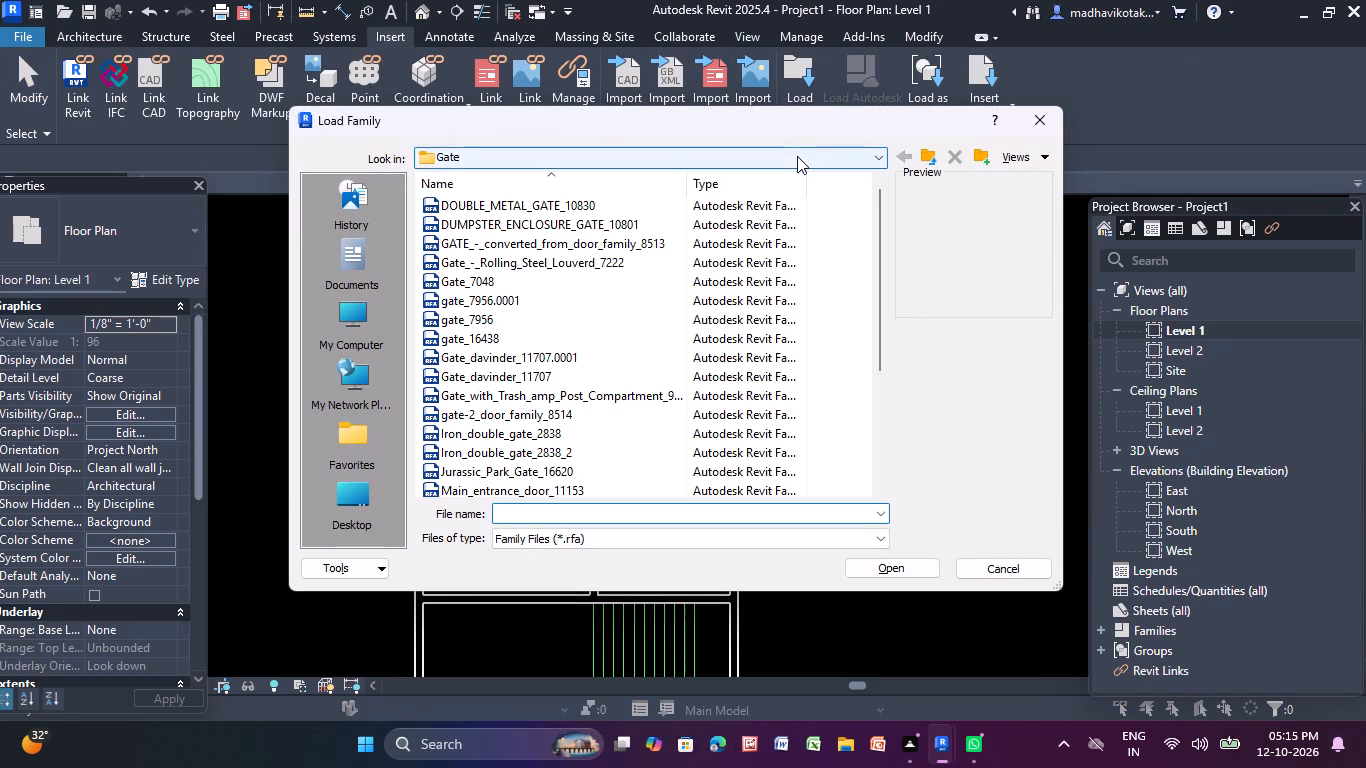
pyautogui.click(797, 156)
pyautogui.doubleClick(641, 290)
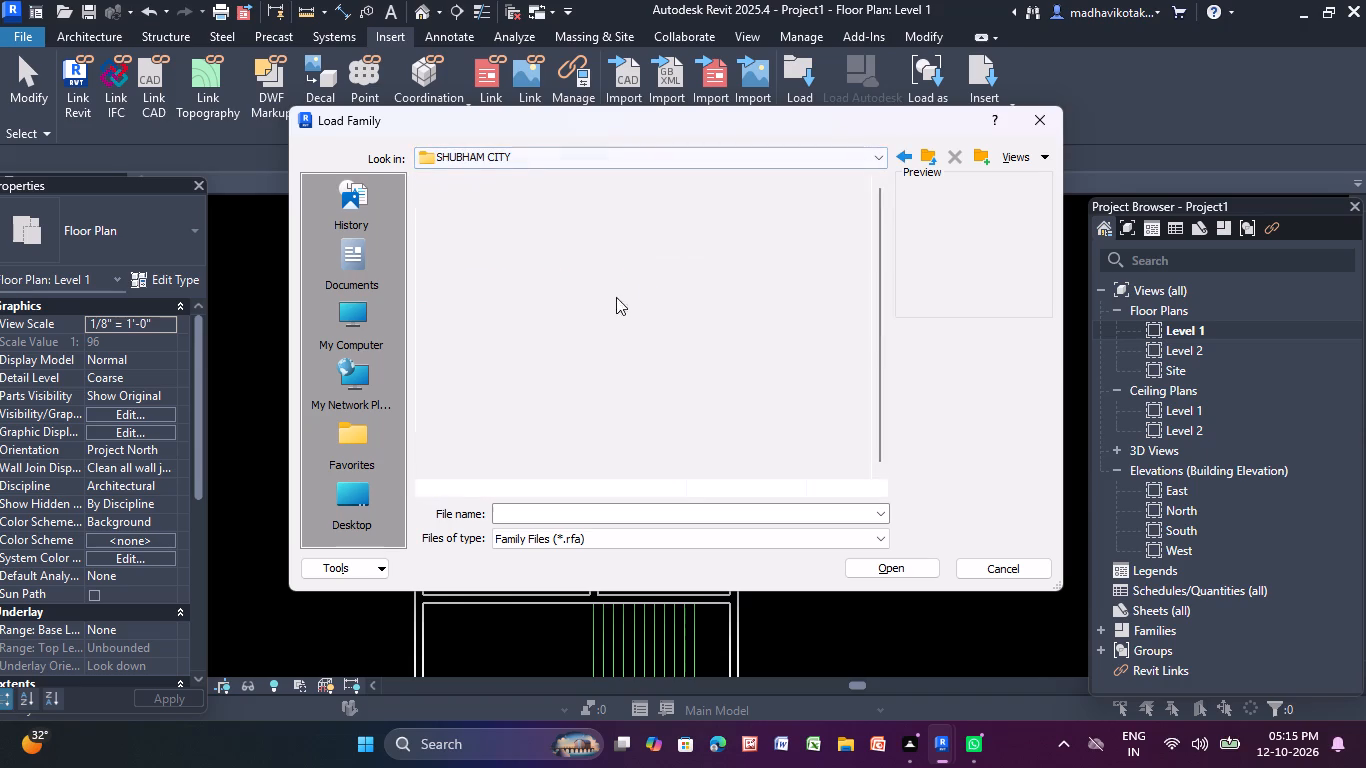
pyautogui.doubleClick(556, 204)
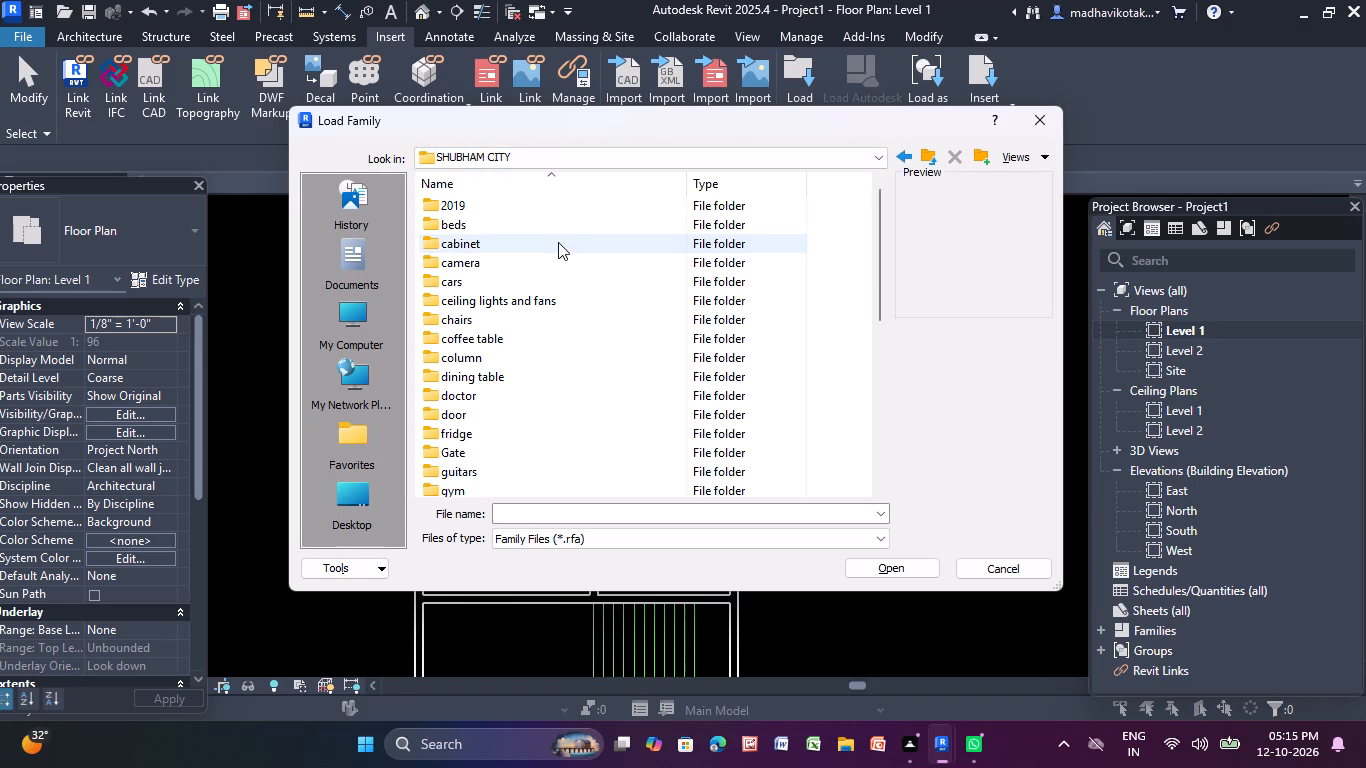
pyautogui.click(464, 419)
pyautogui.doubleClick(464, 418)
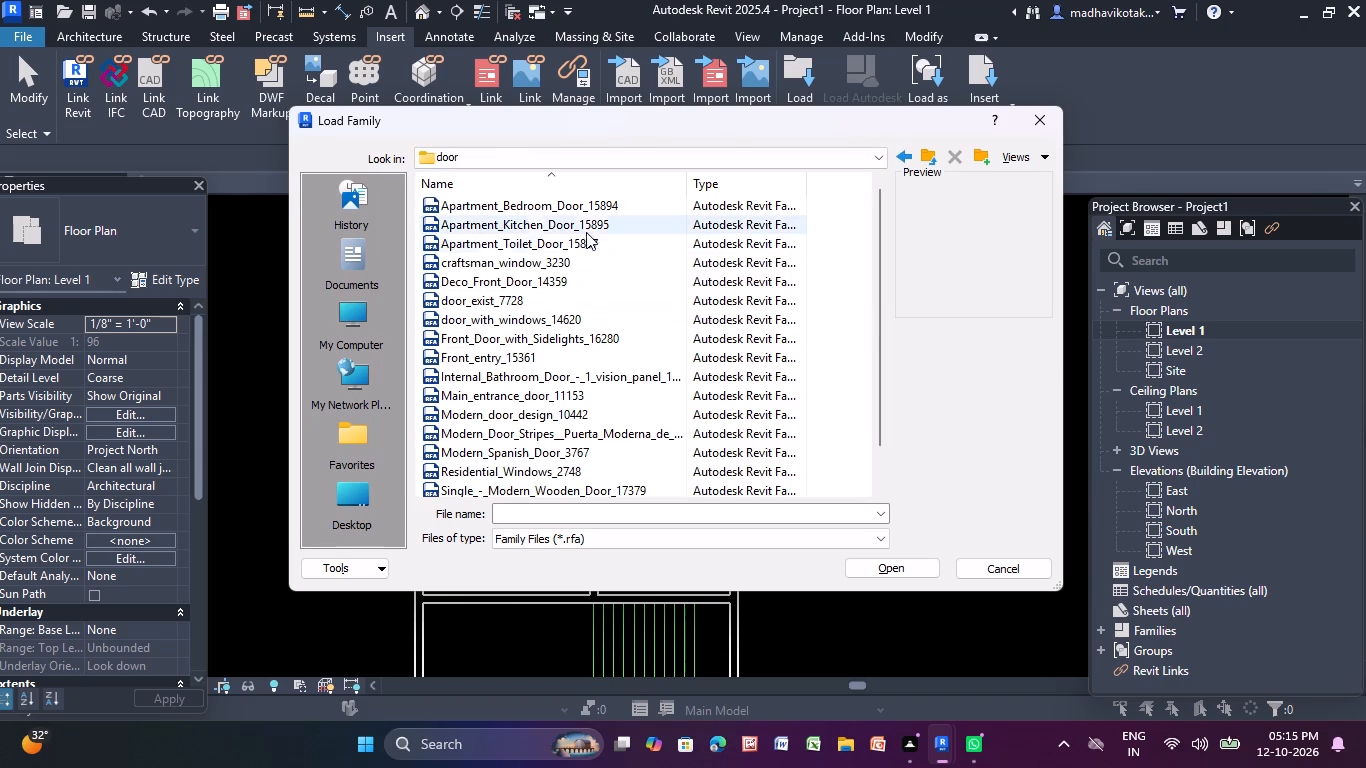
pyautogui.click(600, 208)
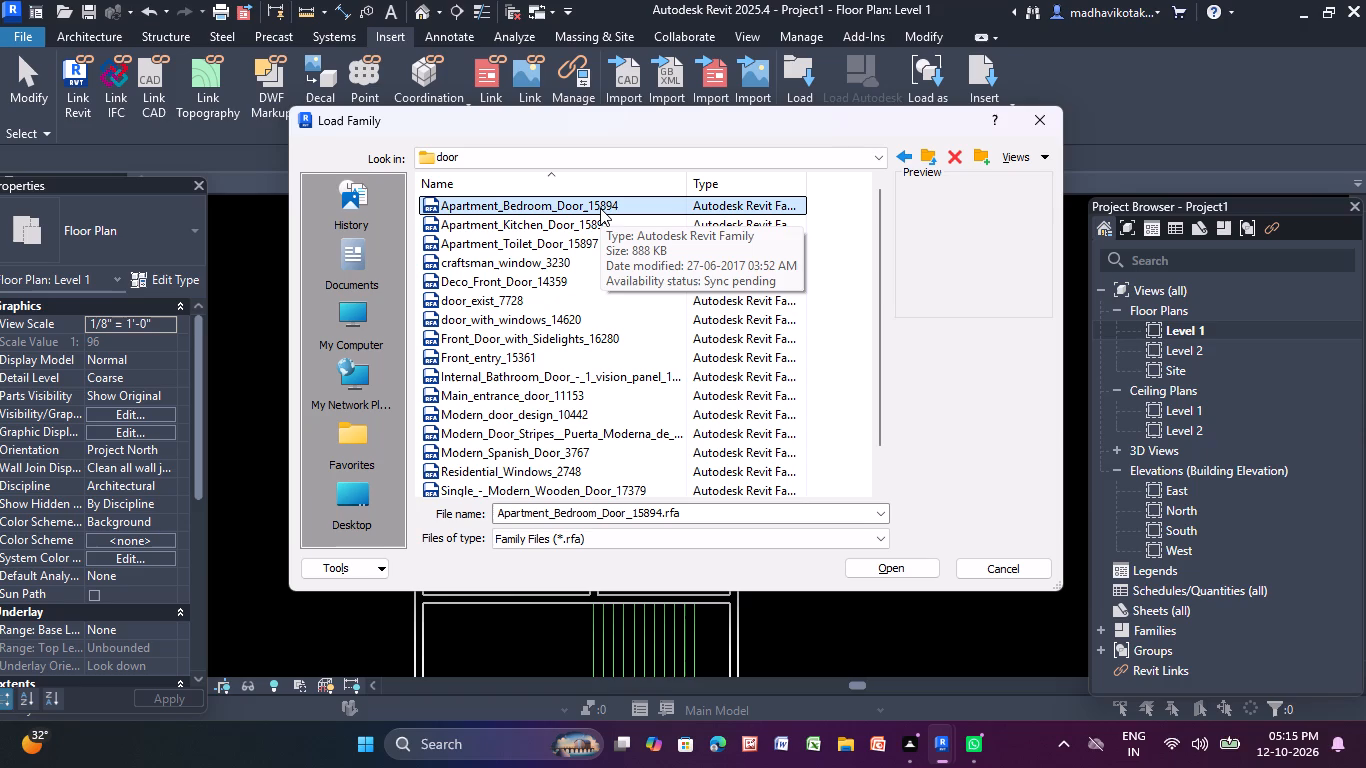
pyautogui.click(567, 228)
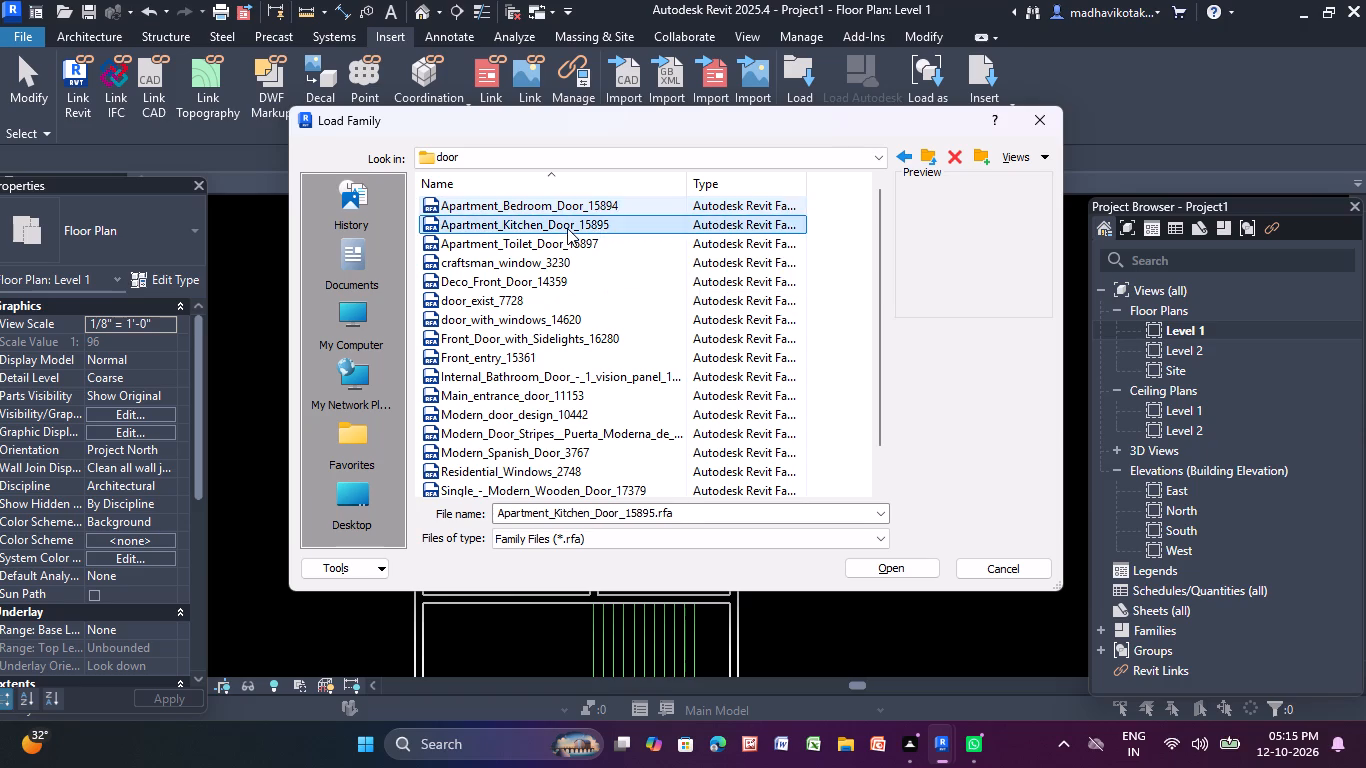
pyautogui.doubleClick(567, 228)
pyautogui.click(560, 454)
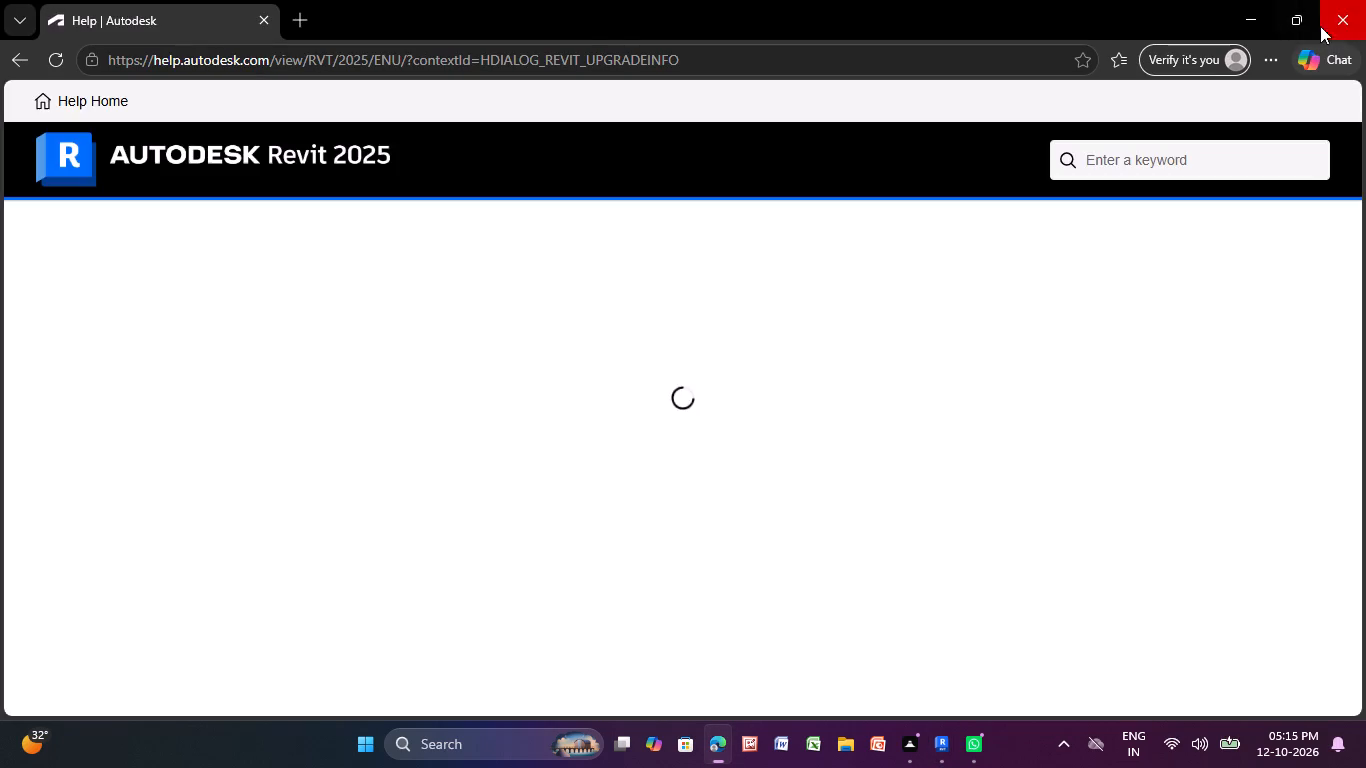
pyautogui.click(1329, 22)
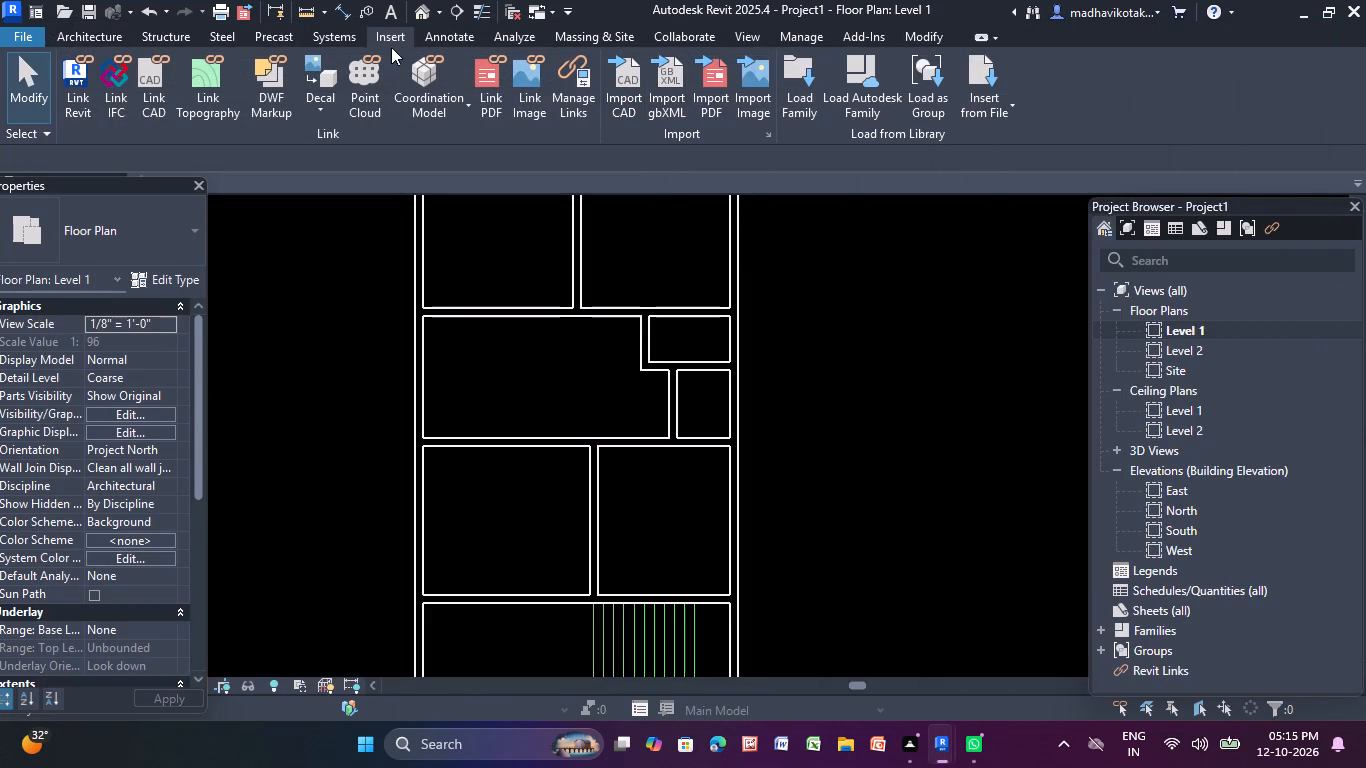
# Examine the previews of the families in the door folder to choose a front entrance door.
pyautogui.doubleClick(789, 90)
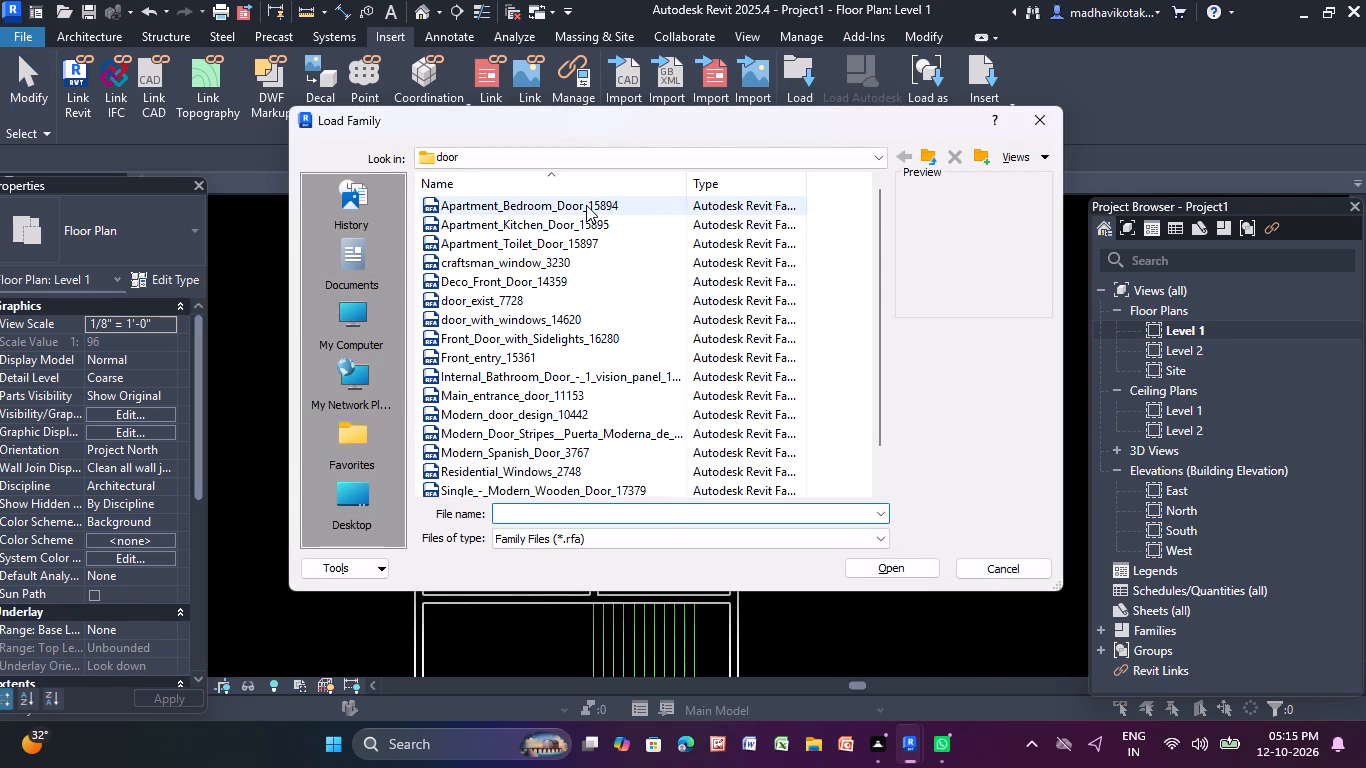
pyautogui.click(576, 223)
pyautogui.click(548, 244)
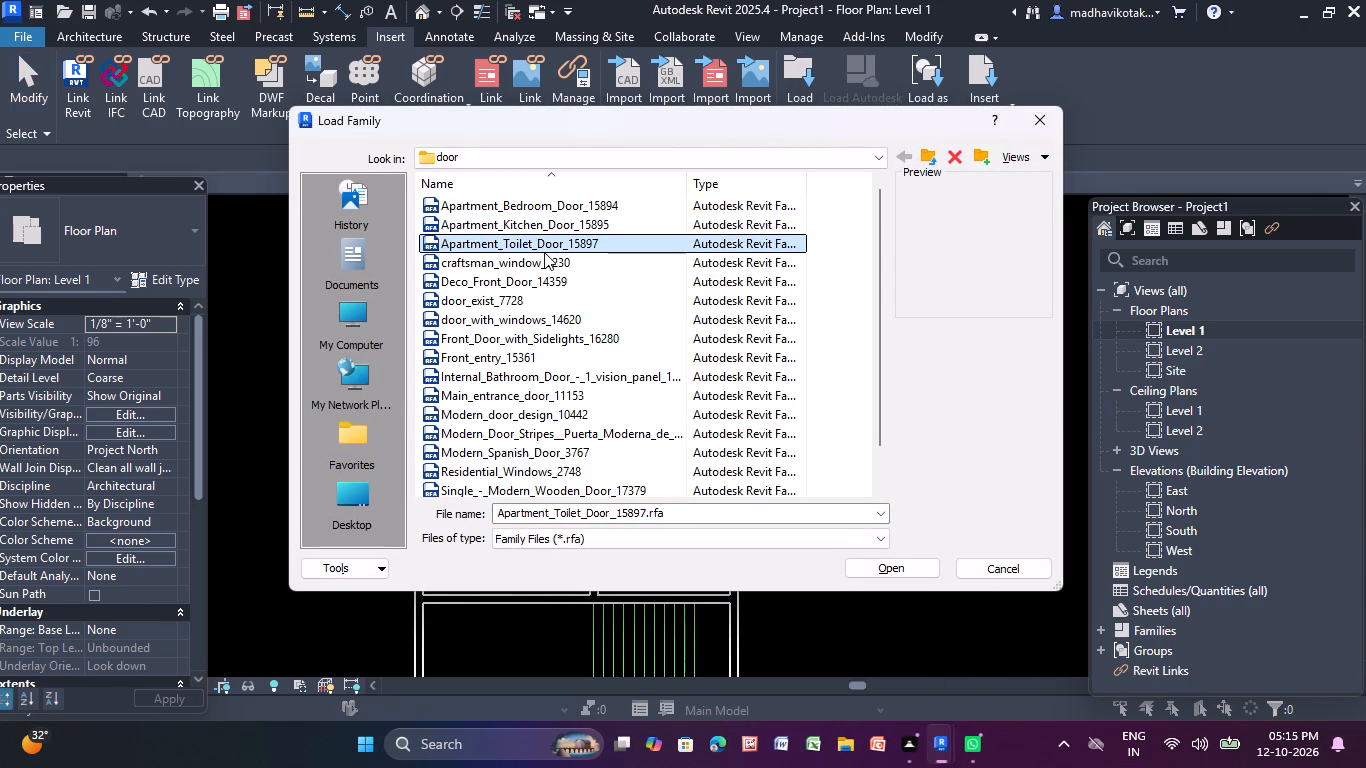
pyautogui.click(536, 262)
pyautogui.click(515, 286)
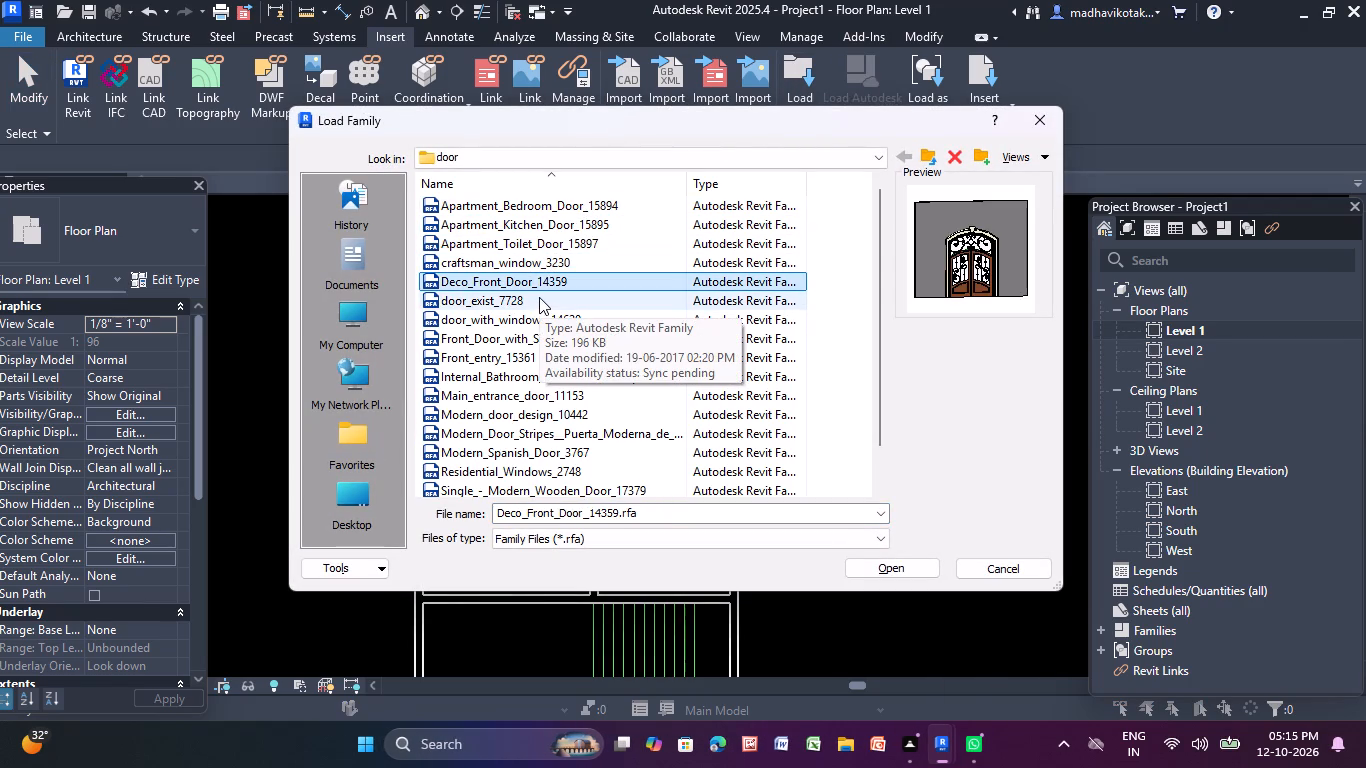
pyautogui.click(520, 302)
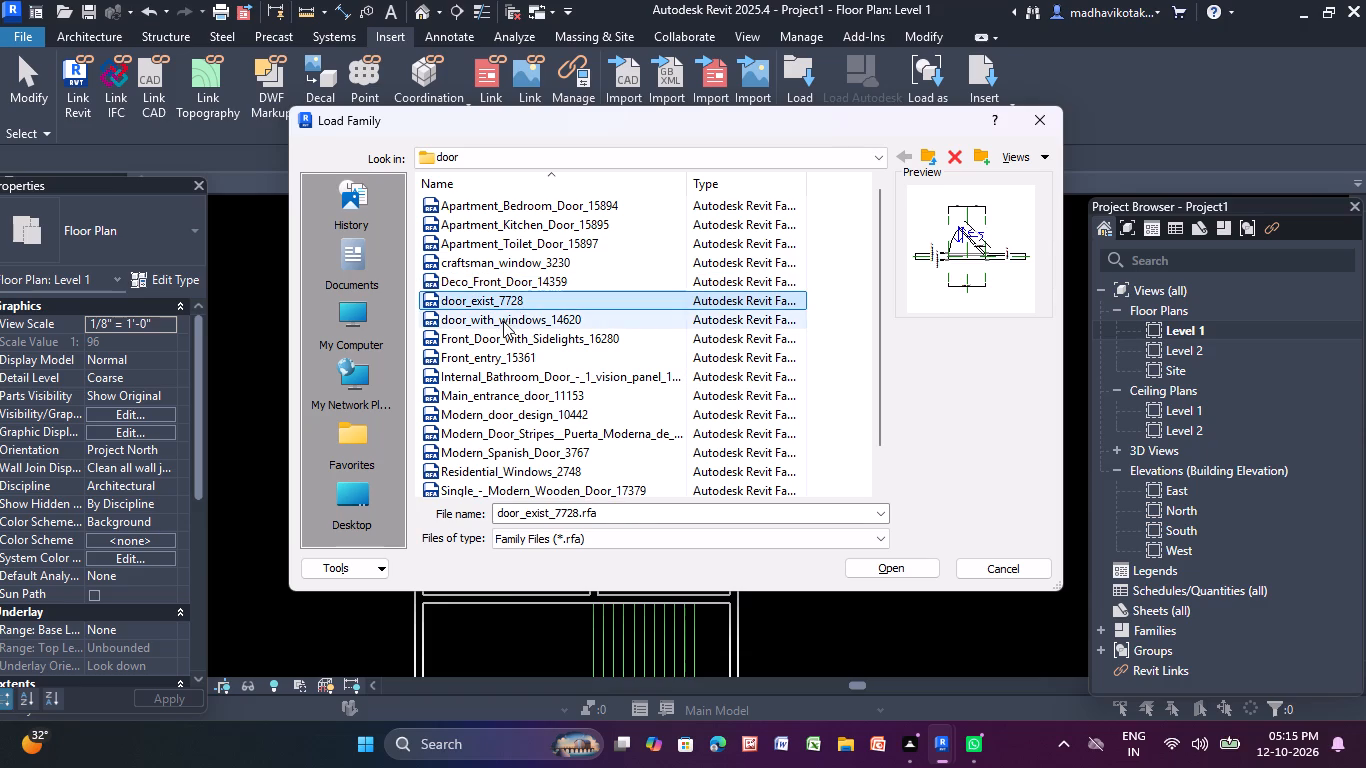
pyautogui.click(500, 325)
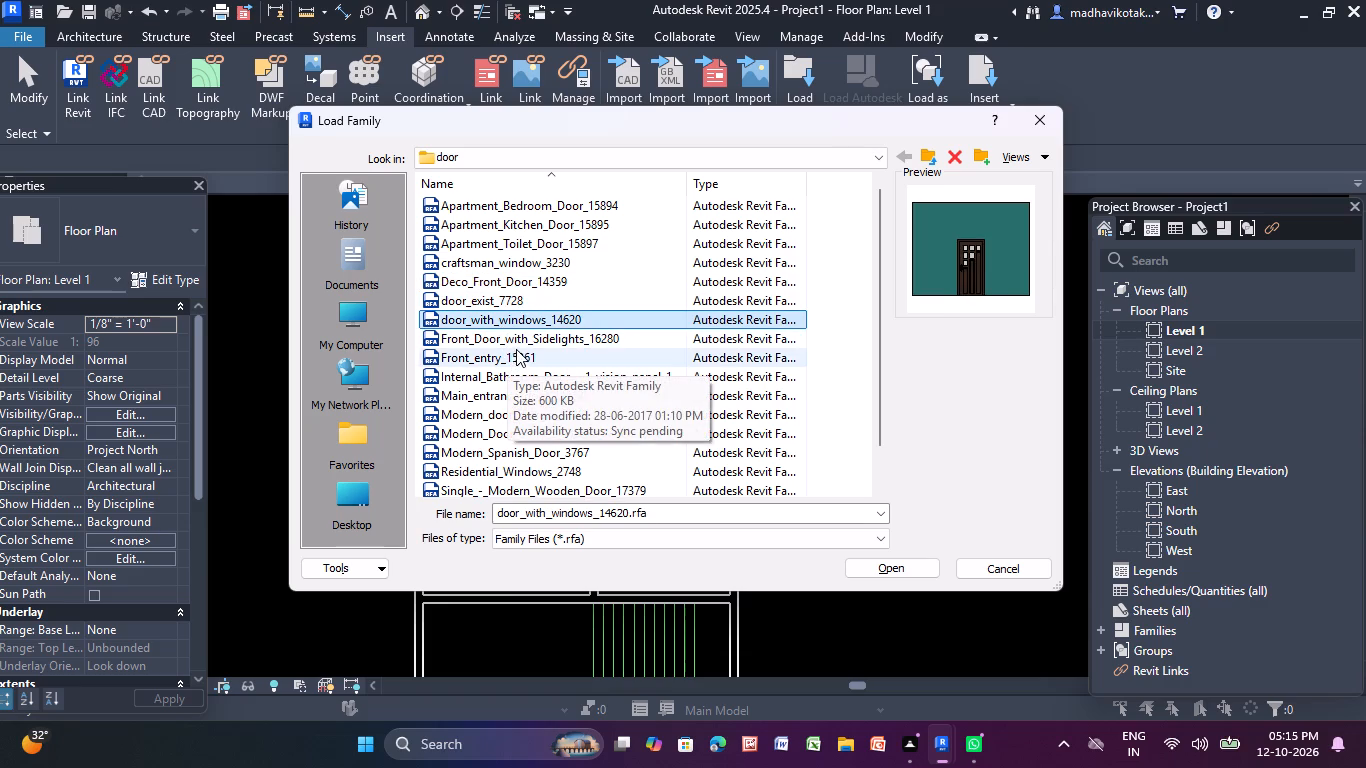
pyautogui.click(518, 343)
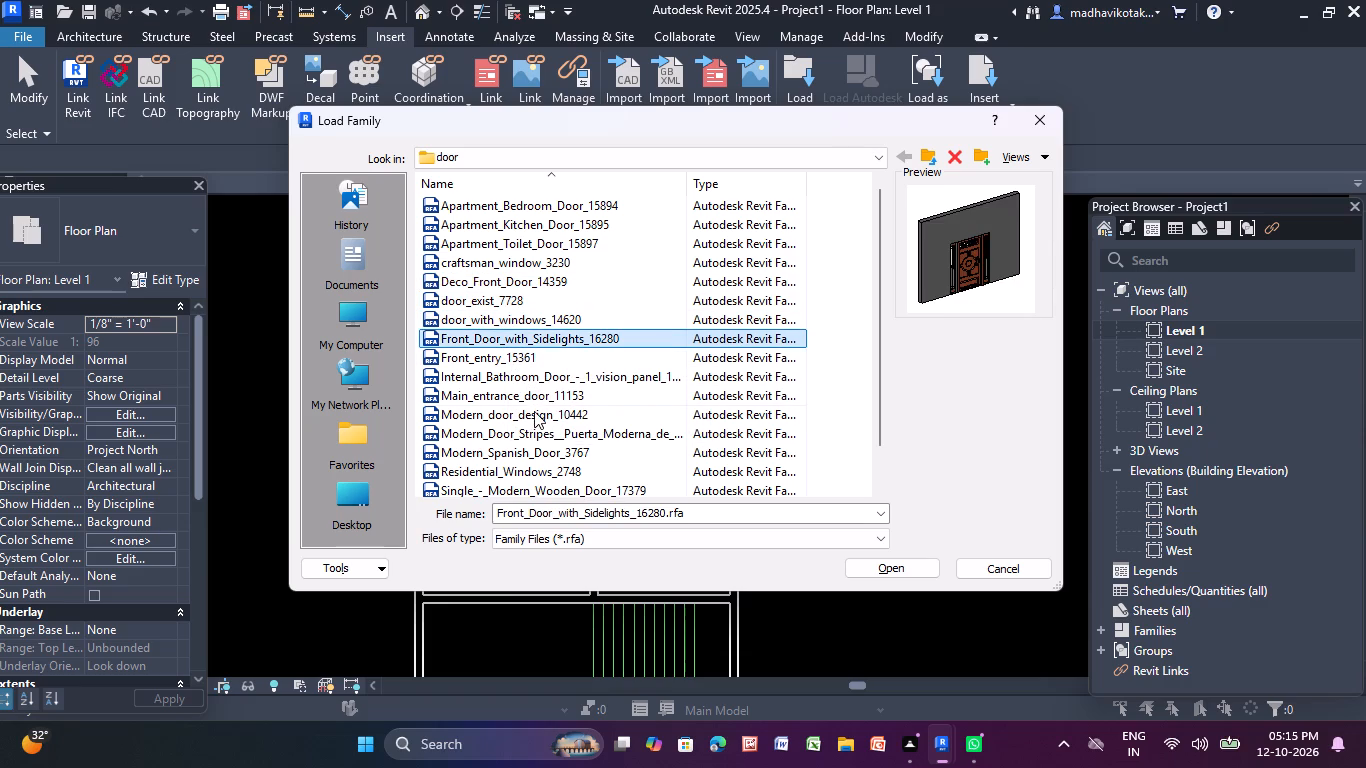
pyautogui.click(533, 362)
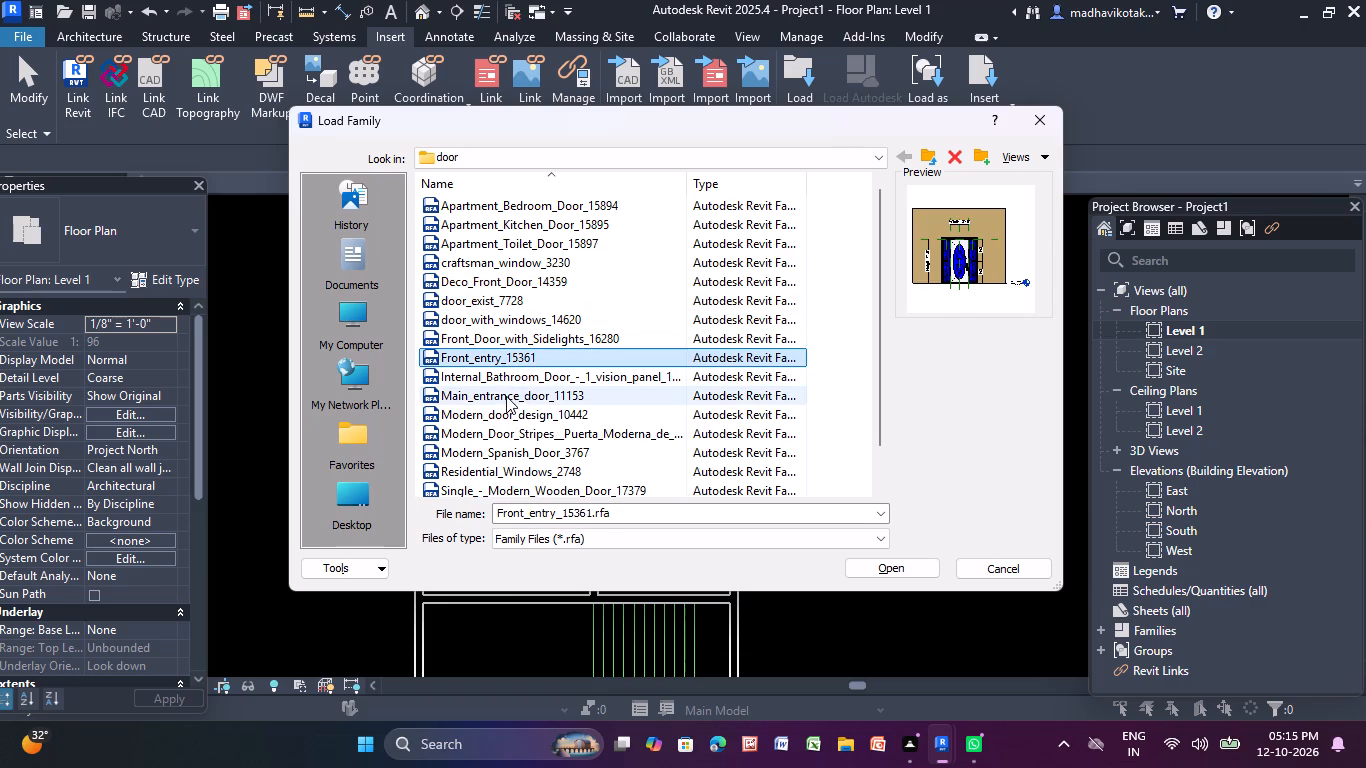
pyautogui.click(513, 385)
pyautogui.click(498, 406)
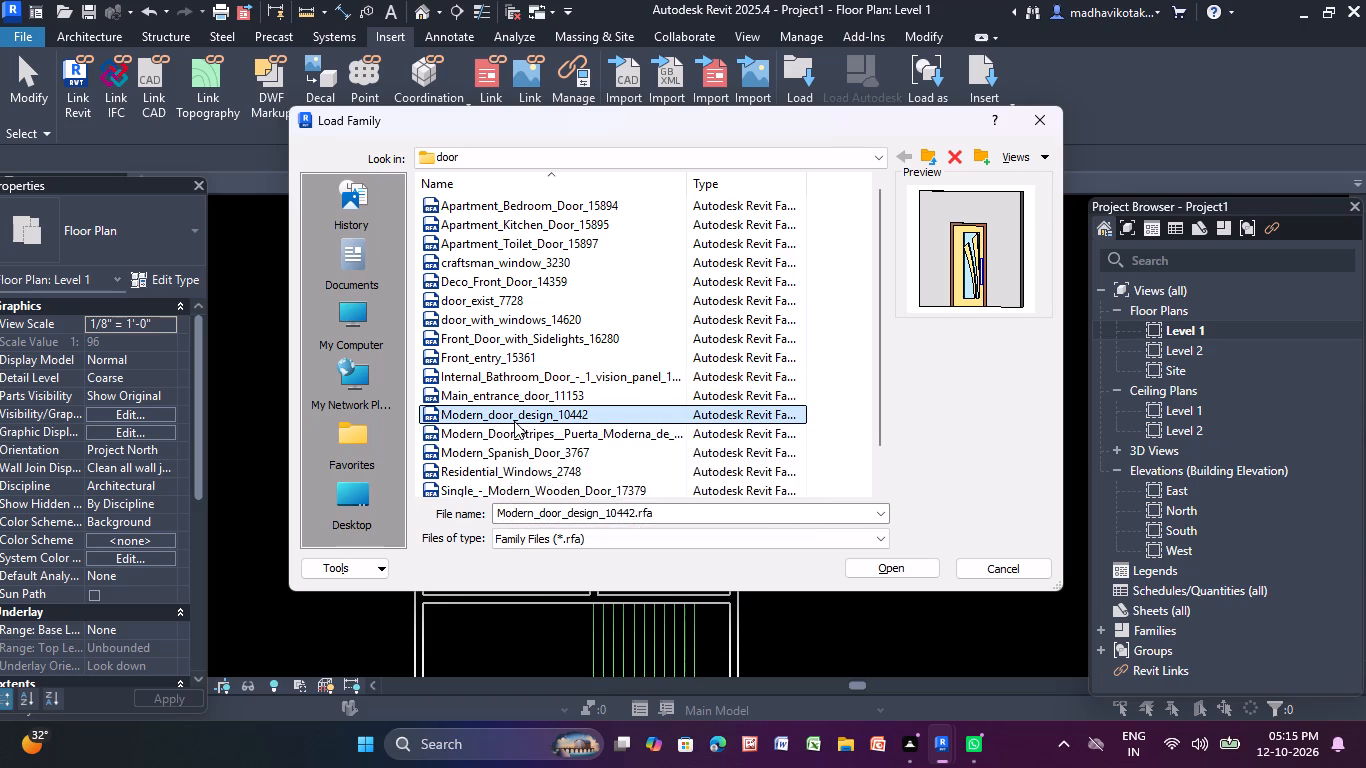
pyautogui.click(507, 432)
pyautogui.click(506, 457)
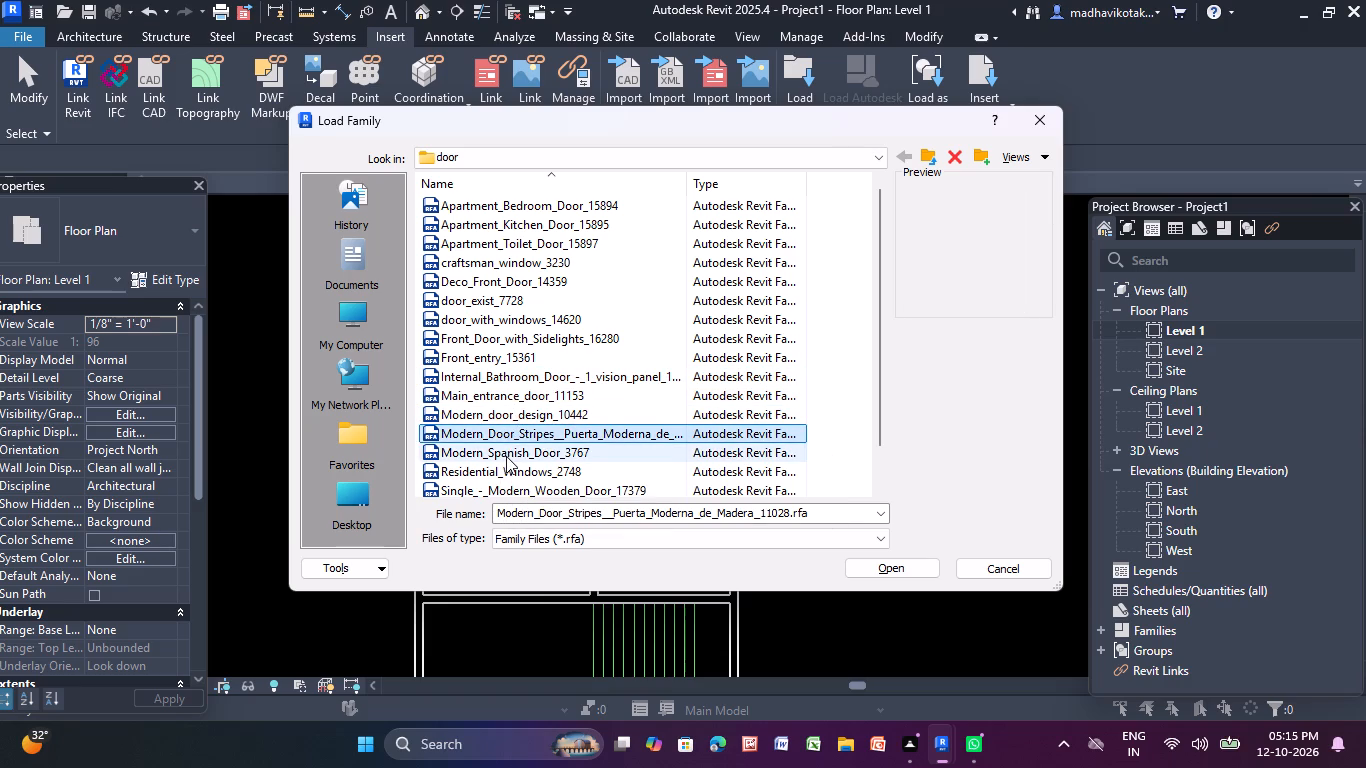
pyautogui.scroll(-2, 508, 452)
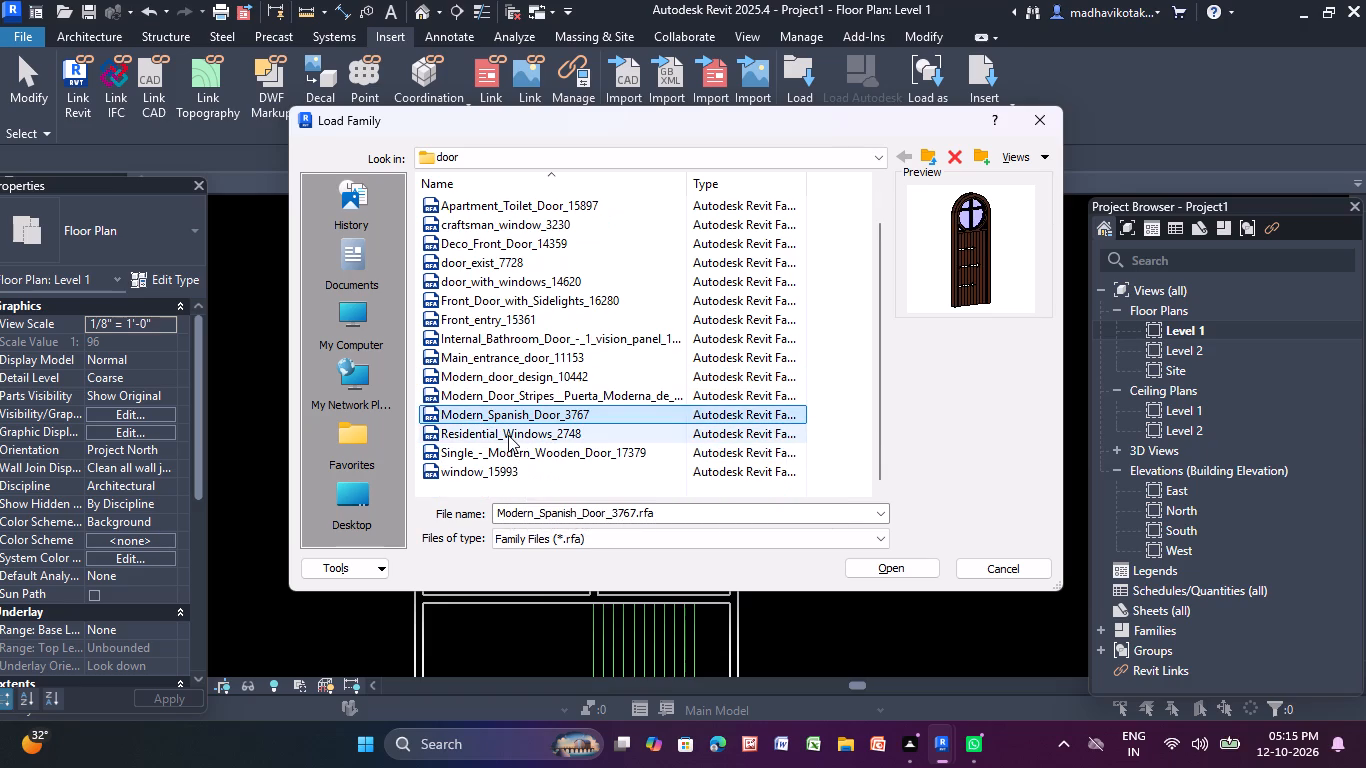
pyautogui.click(508, 435)
pyautogui.click(506, 450)
pyautogui.click(496, 468)
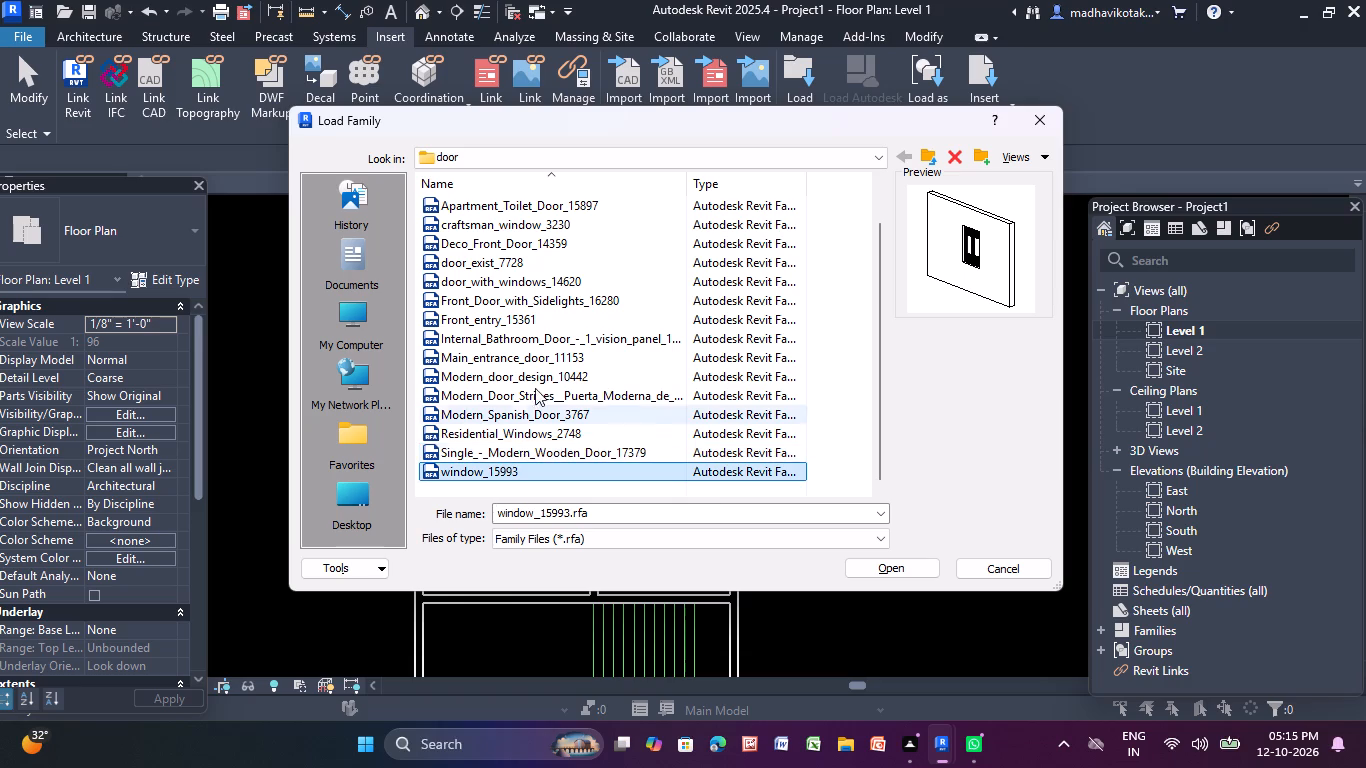
pyautogui.click(573, 205)
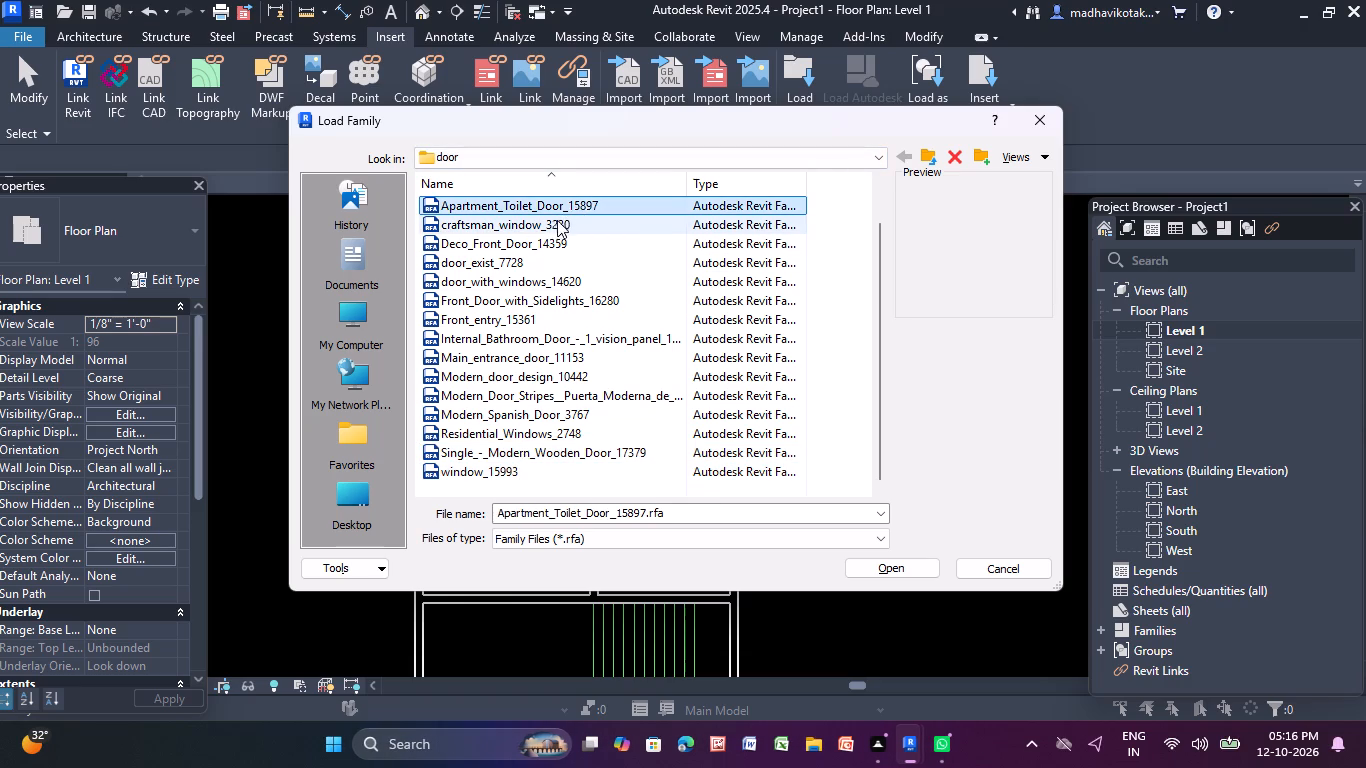
pyautogui.click(552, 225)
# Load the Deco_Front_Door_14359 family into the project.
pyautogui.click(543, 250)
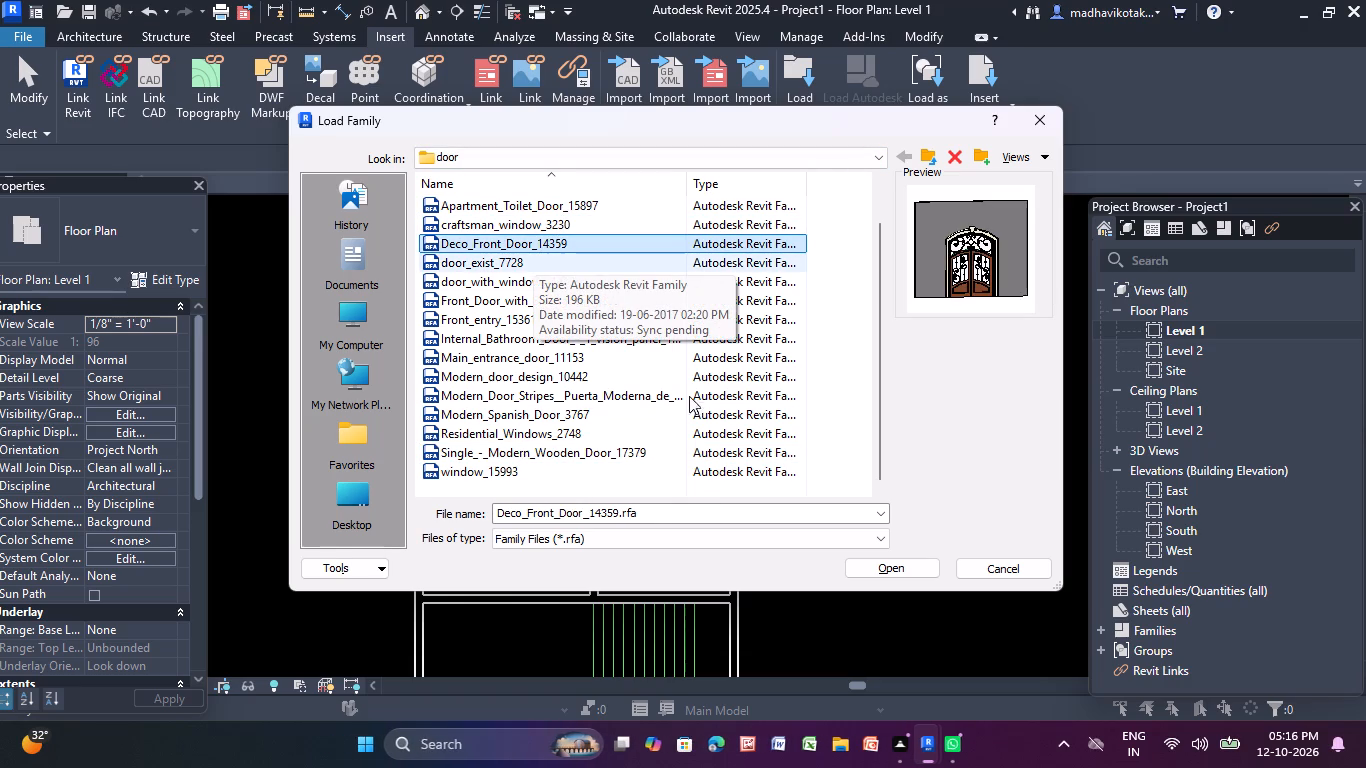
pyautogui.click(901, 571)
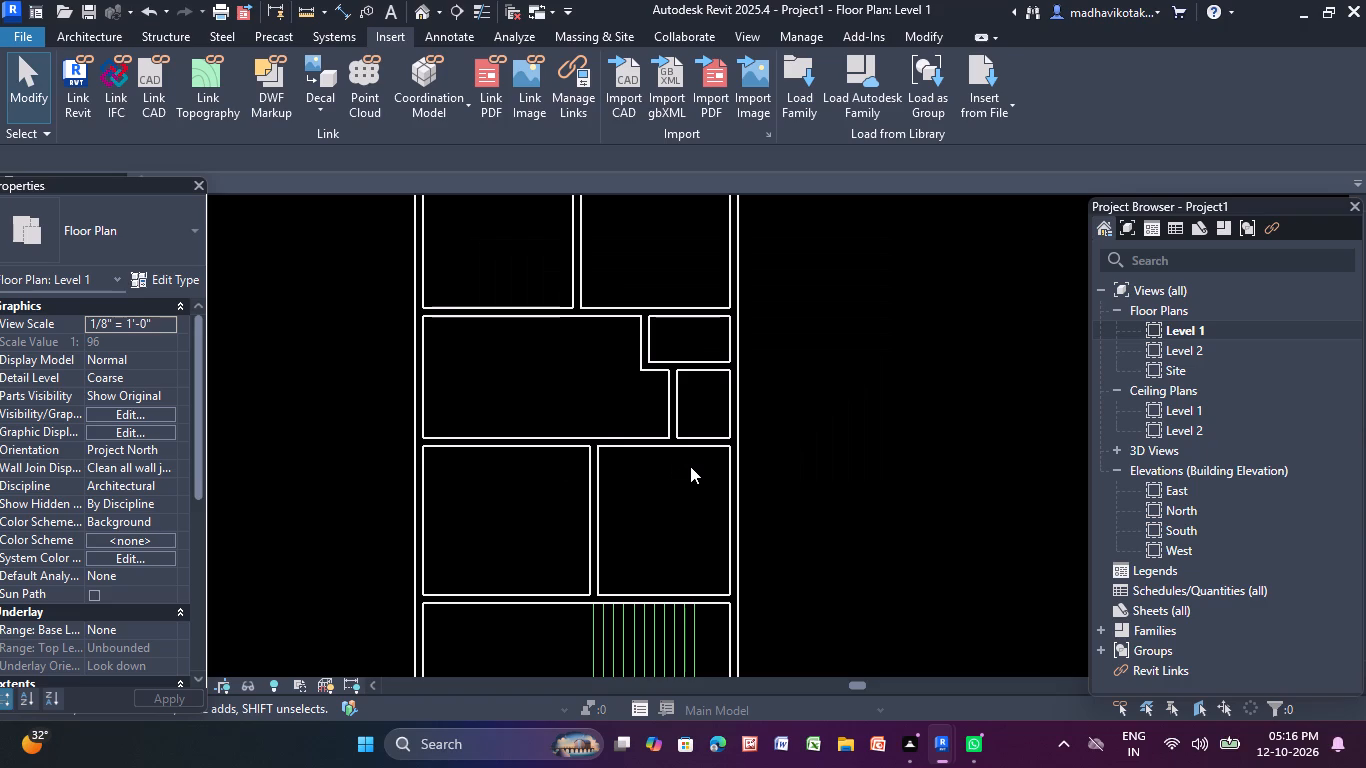
# Place the Deco_Front_Door_14359 door in the lower exterior wall, 7'-0" from its left end and 19'-0" from its right.
pyautogui.click(90, 30)
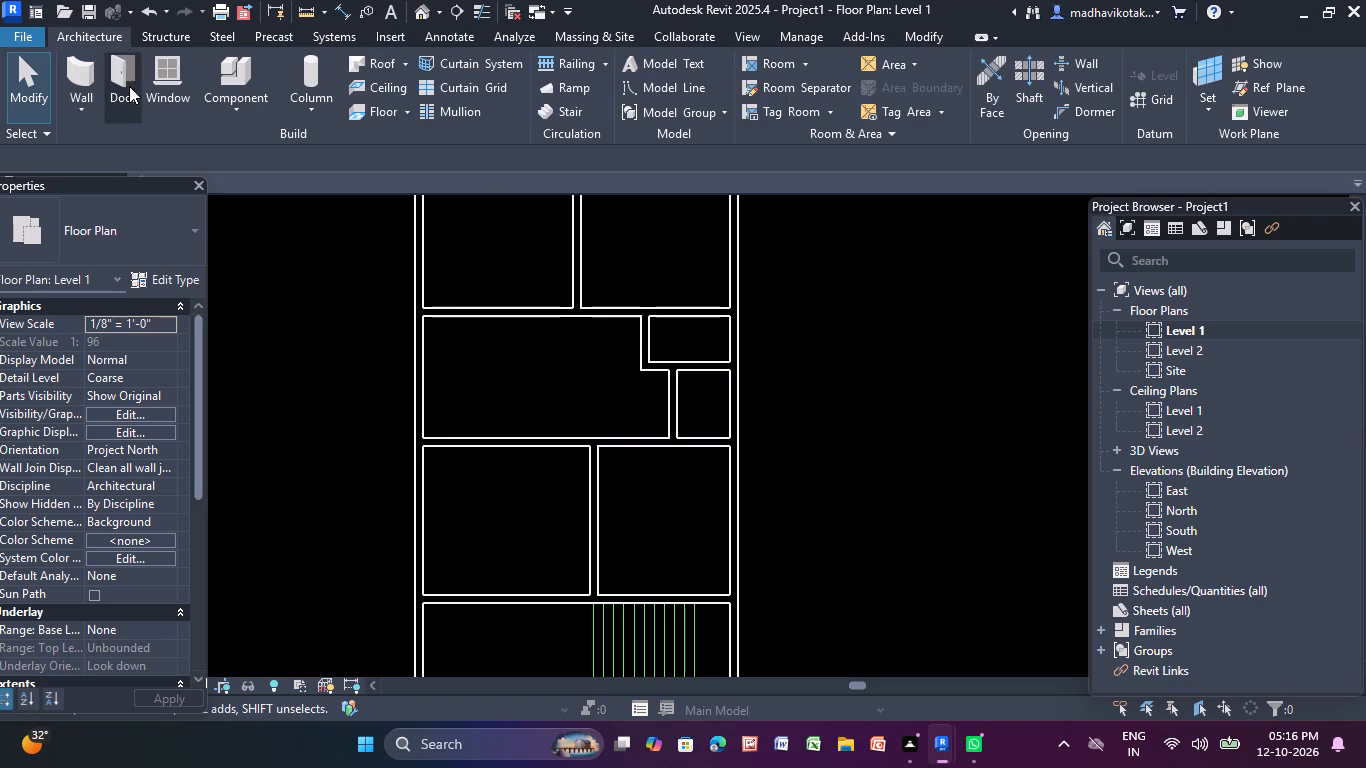
pyautogui.click(122, 78)
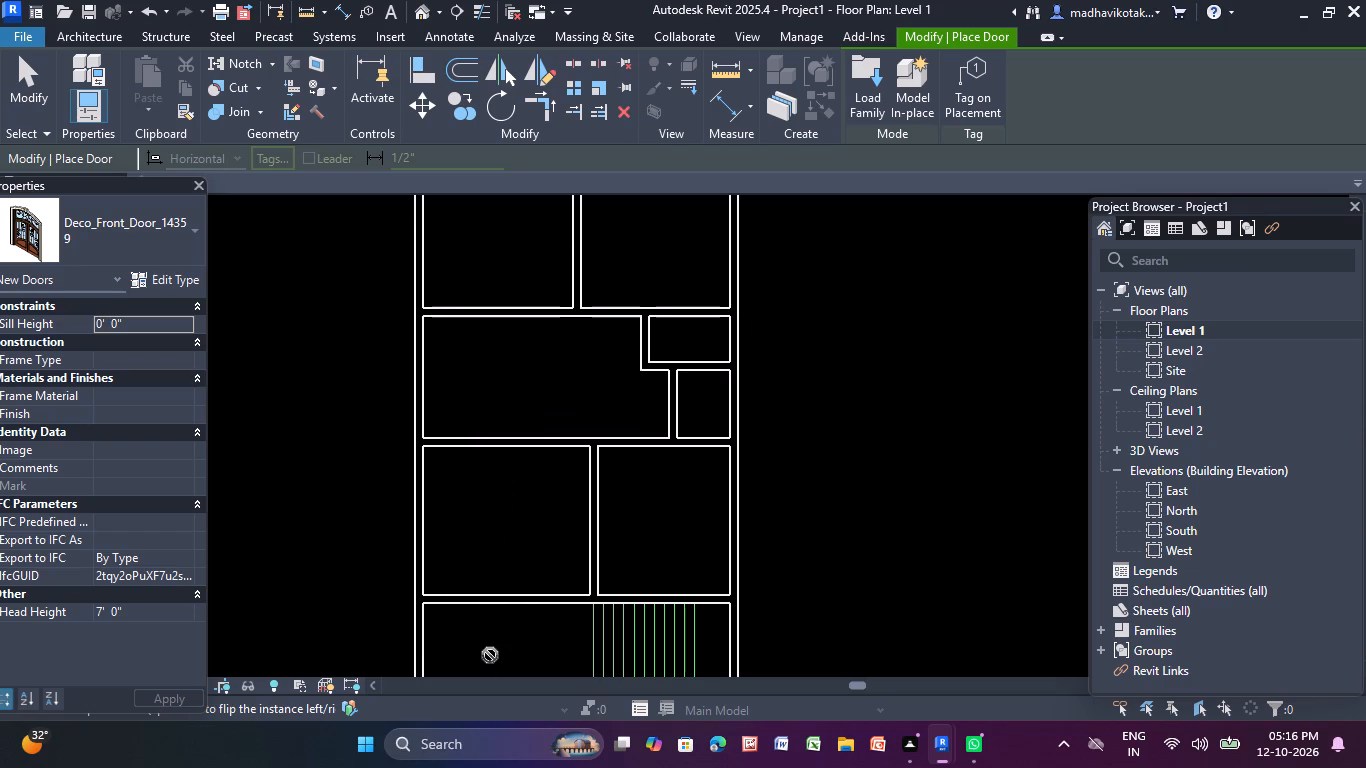
pyautogui.moveTo(490, 661); pyautogui.dragTo(442, 349, button='middle')
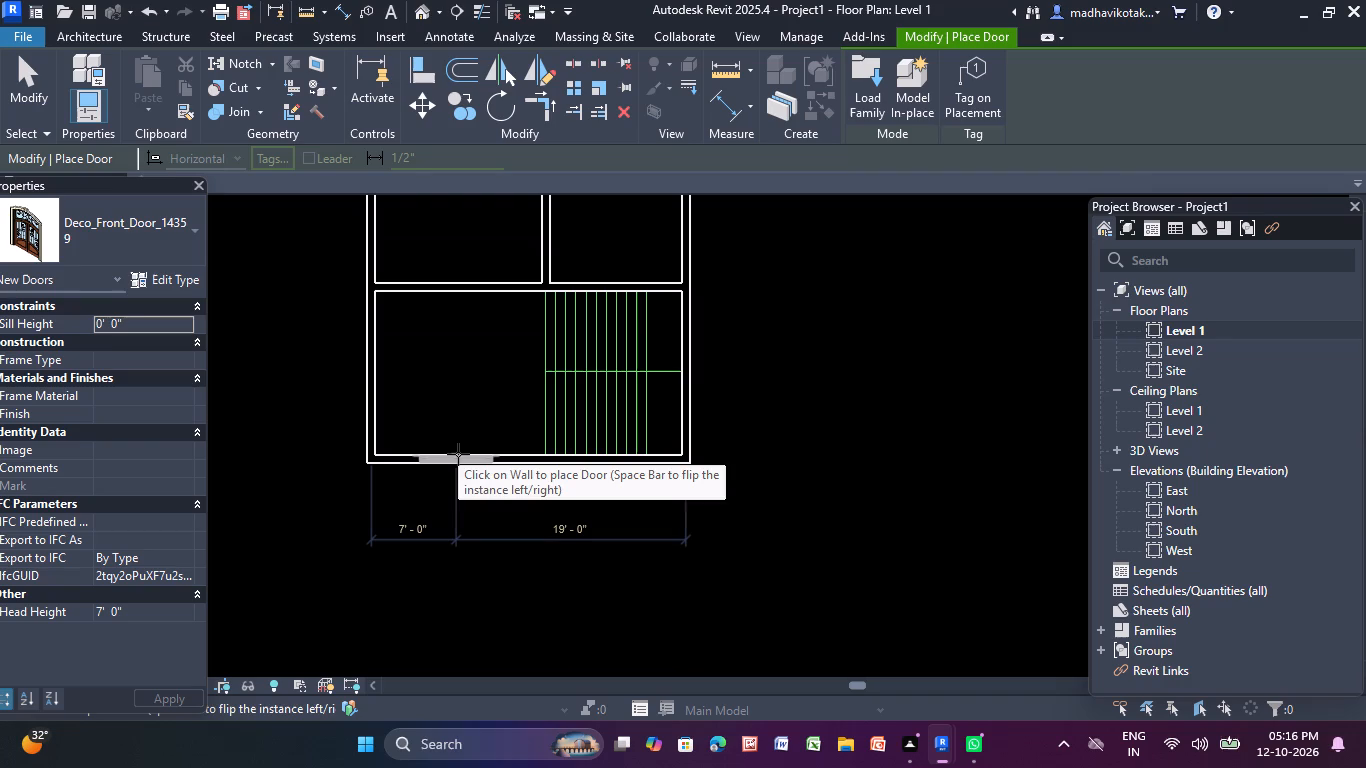
pyautogui.scroll(3, 459, 453)
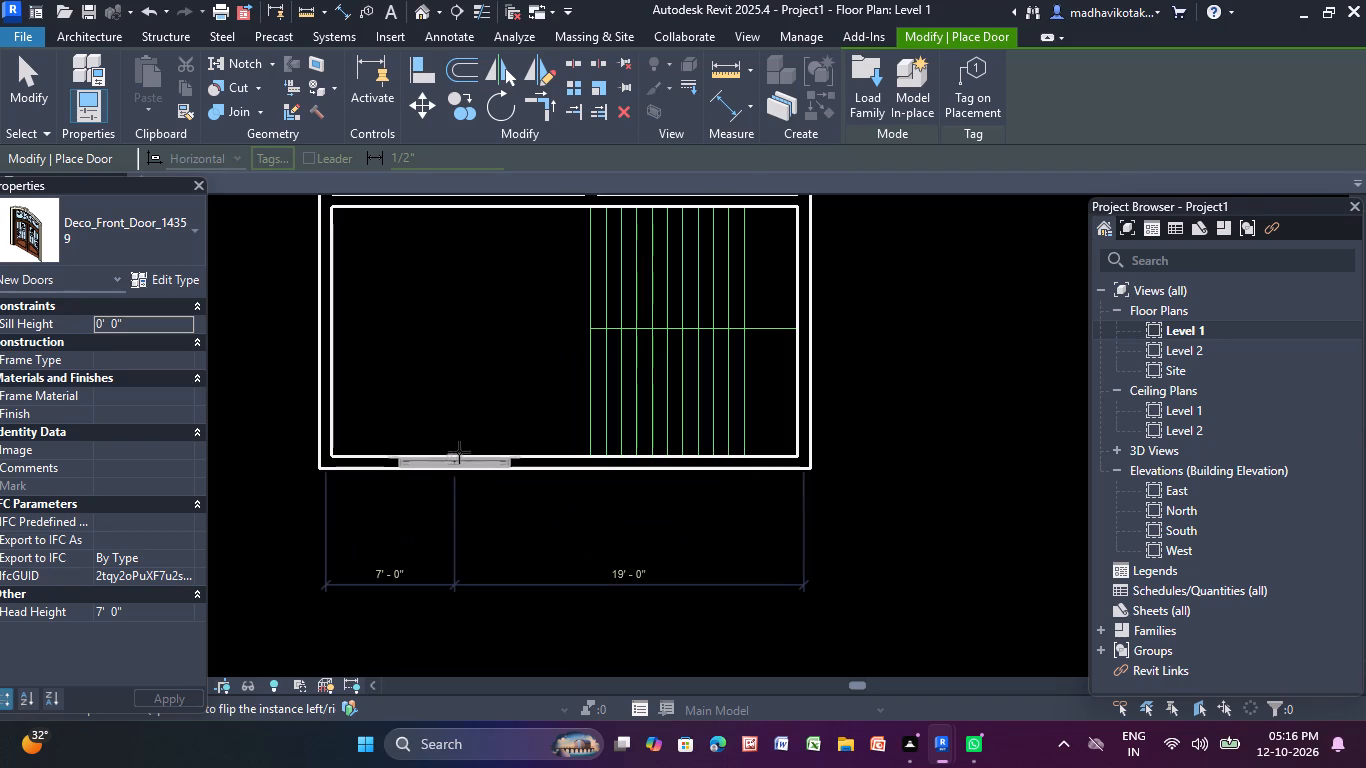
pyautogui.click(456, 454)
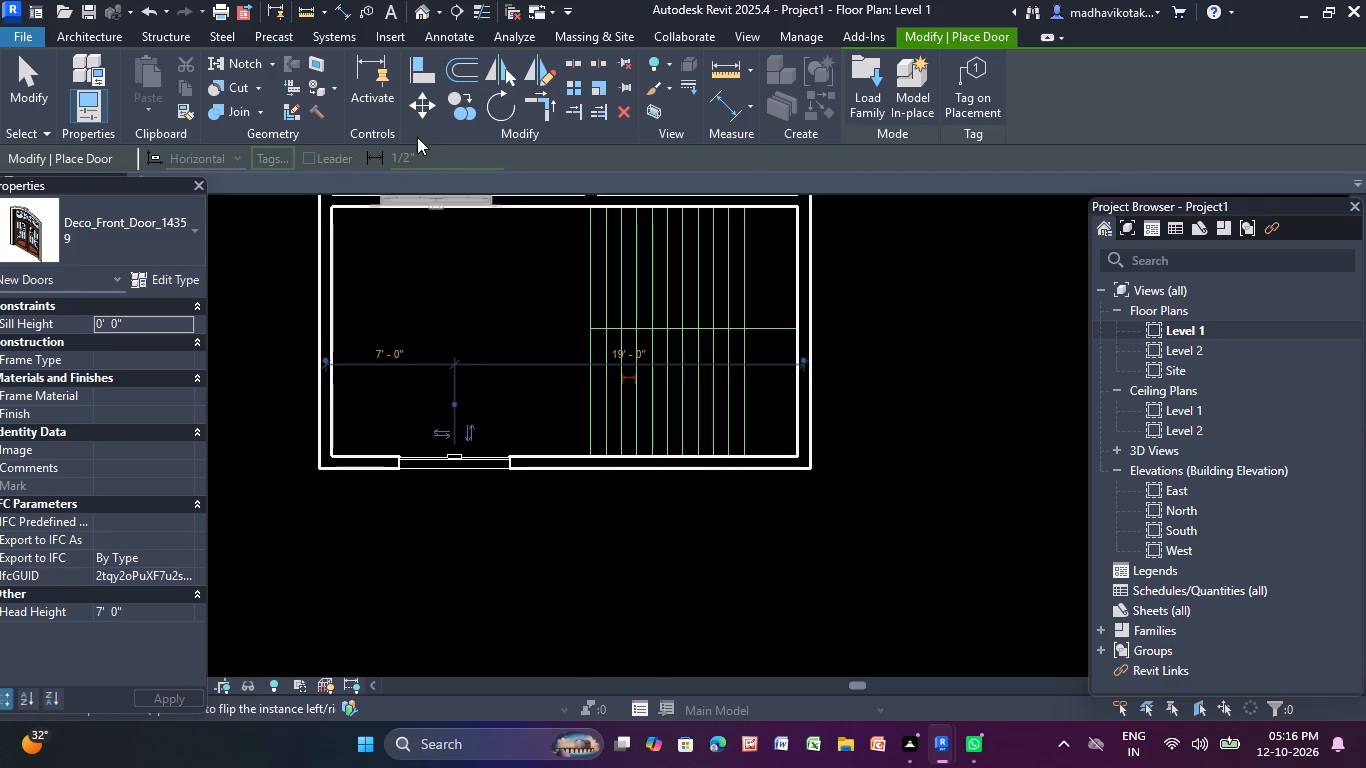
# Open the default 3D view to check the front door in the building model.
pyautogui.click(418, 9)
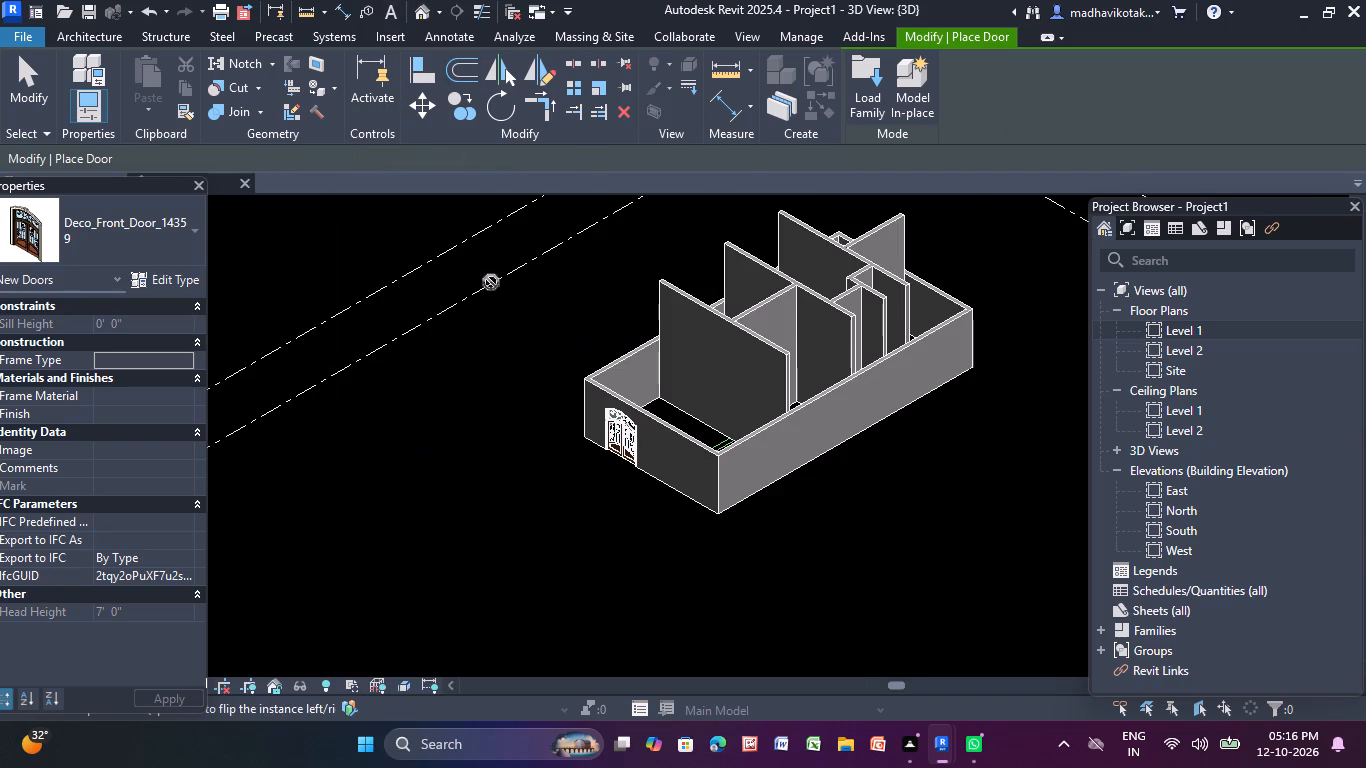
# Inspect the placed front door and the building walls in 3D from several angles, ending door placement.
pyautogui.moveTo(570, 490); pyautogui.dragTo(606, 495, button='middle')
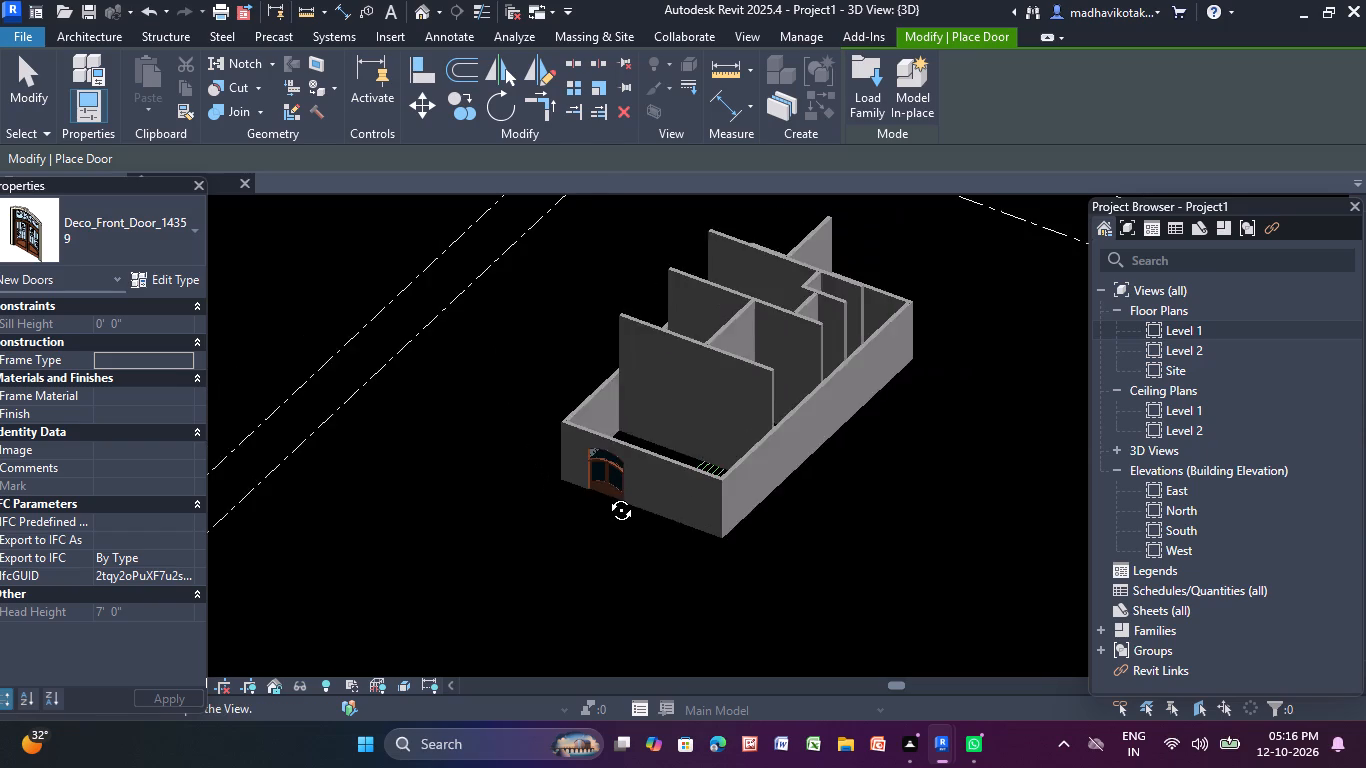
pyautogui.moveTo(606, 495); pyautogui.dragTo(667, 285, button='middle')
pyautogui.scroll(1, 601, 524)
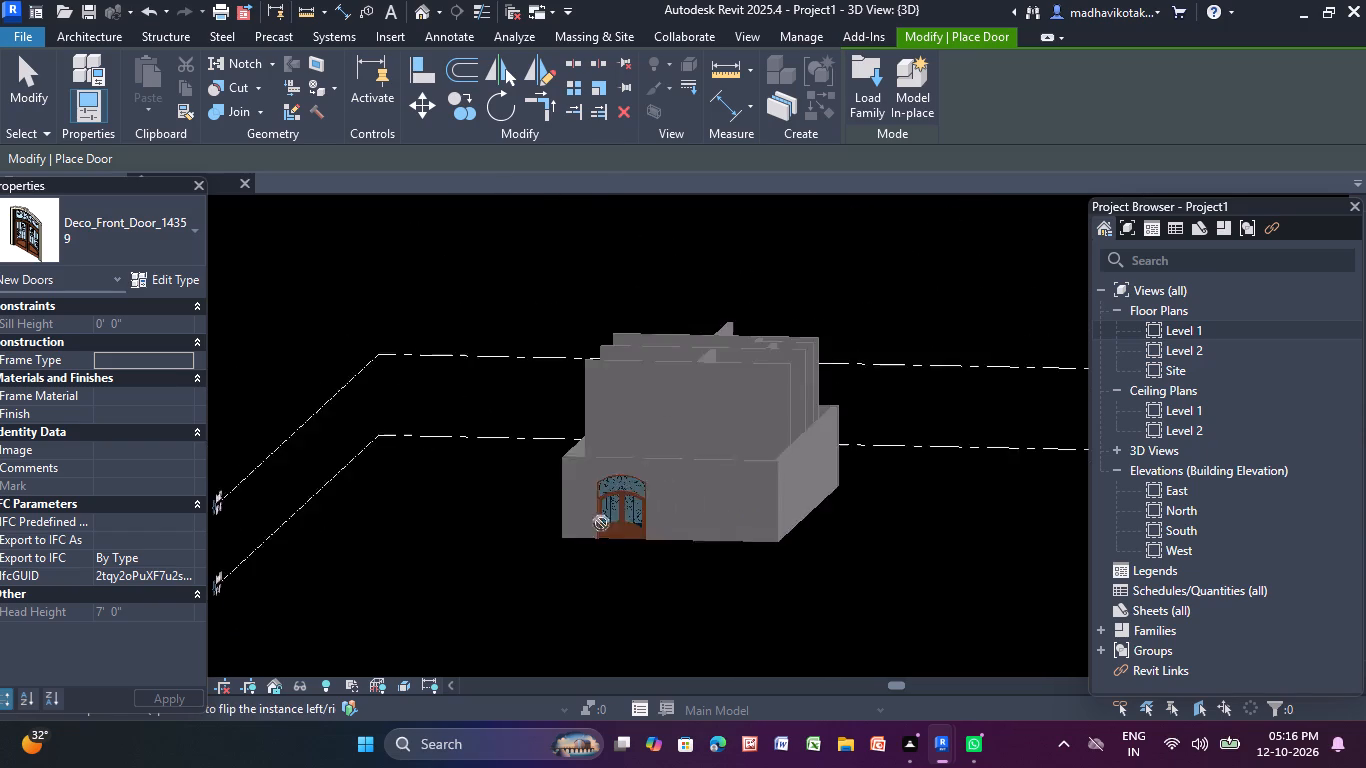
pyautogui.scroll(5, 601, 523)
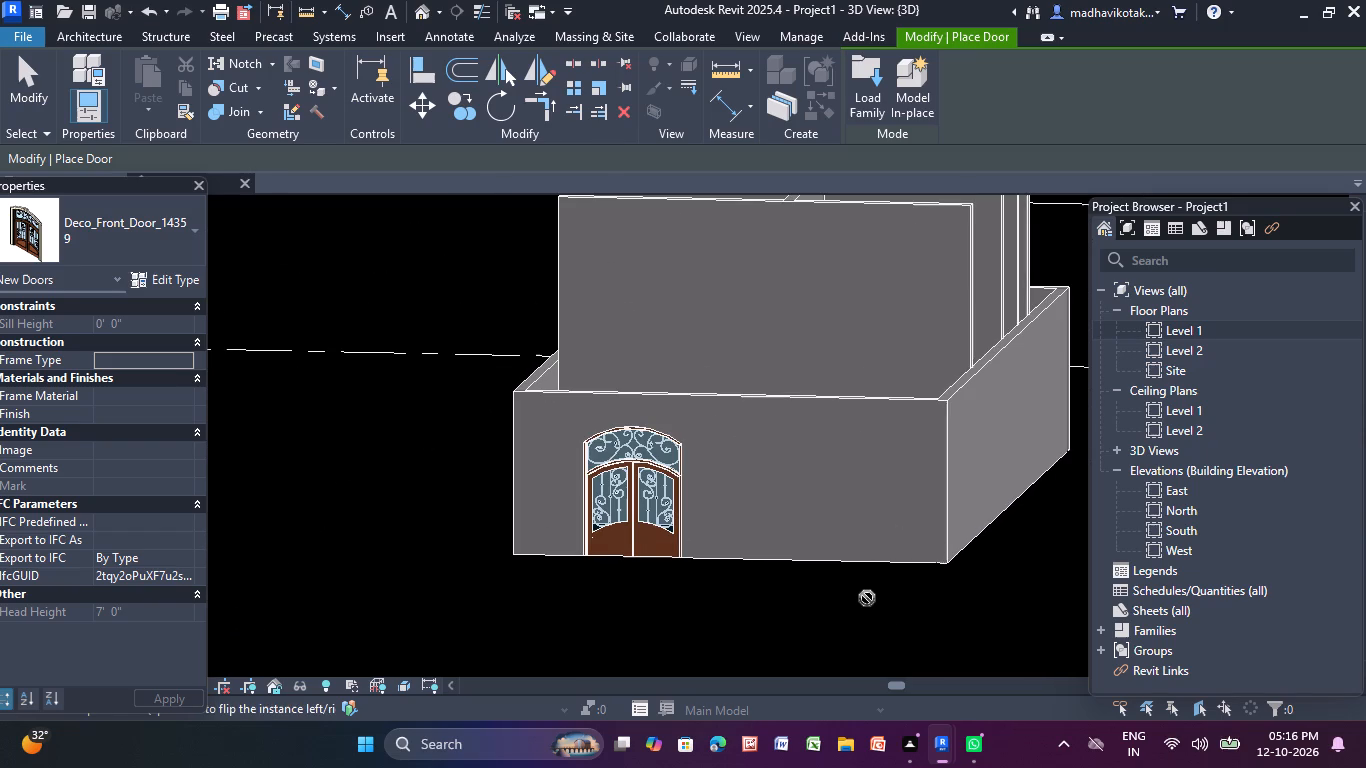
pyautogui.moveTo(866, 596); pyautogui.dragTo(746, 613, button='middle')
pyautogui.scroll(-2, 725, 576)
pyautogui.moveTo(723, 575); pyautogui.dragTo(718, 575, button='middle')
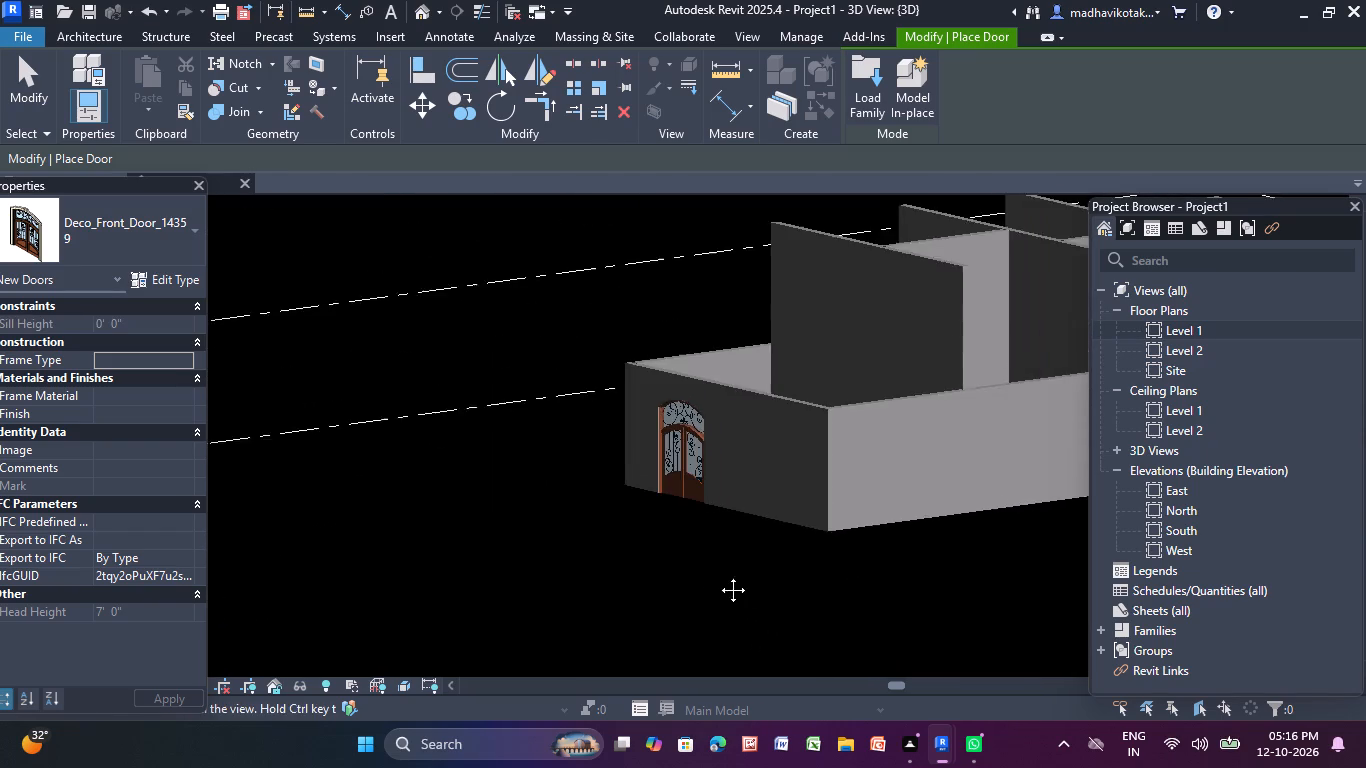
pyautogui.moveTo(718, 575); pyautogui.dragTo(446, 647, button='middle')
pyautogui.press('Escape')
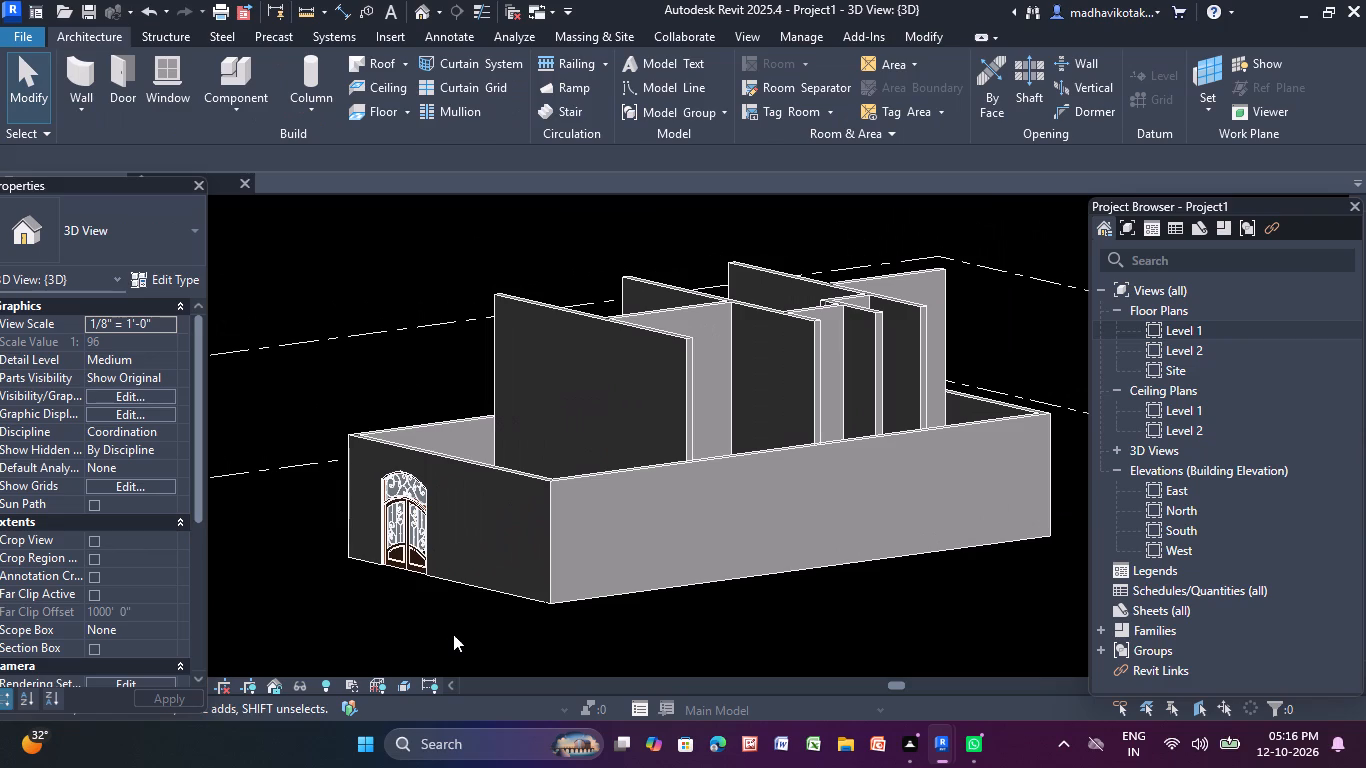
# Set the top constraint of all Generic - 4.5" partition walls to Level 2.
pyautogui.click(615, 327)
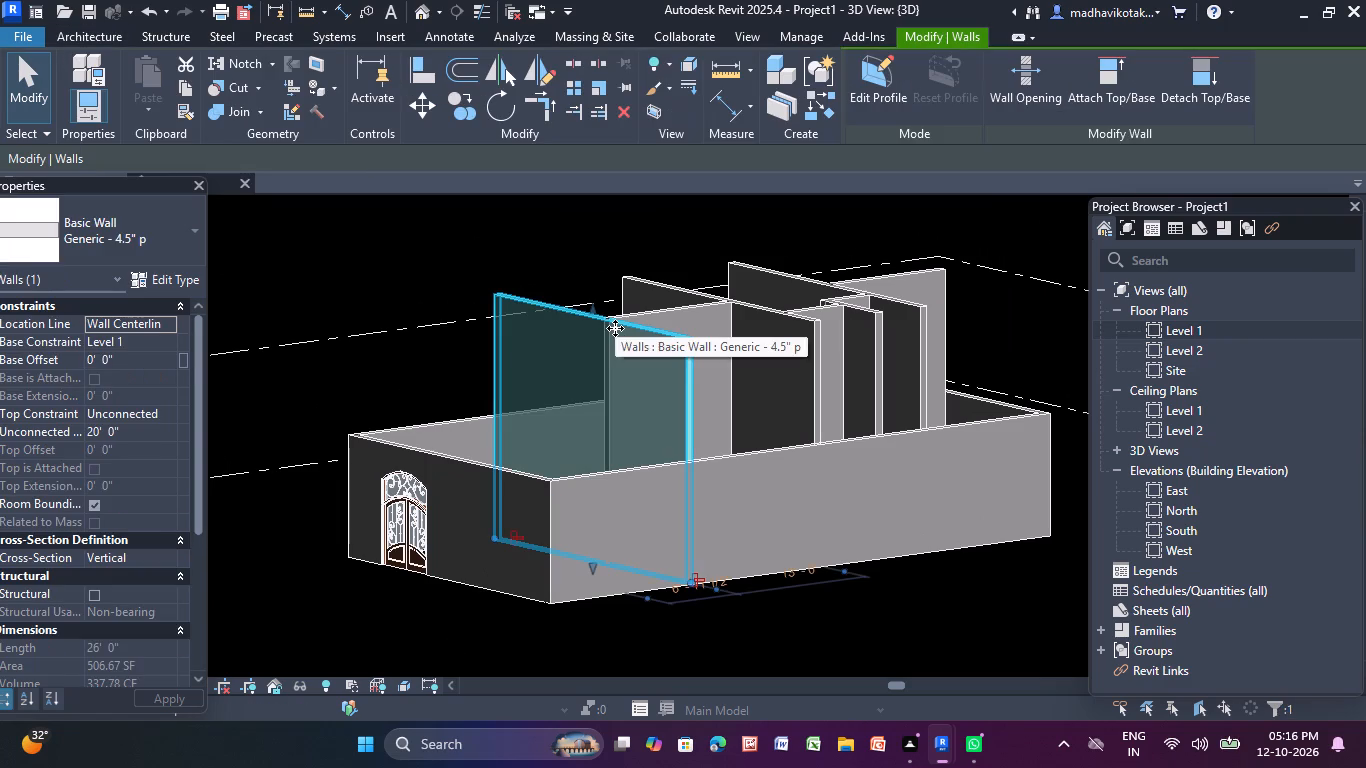
pyautogui.write('sa')
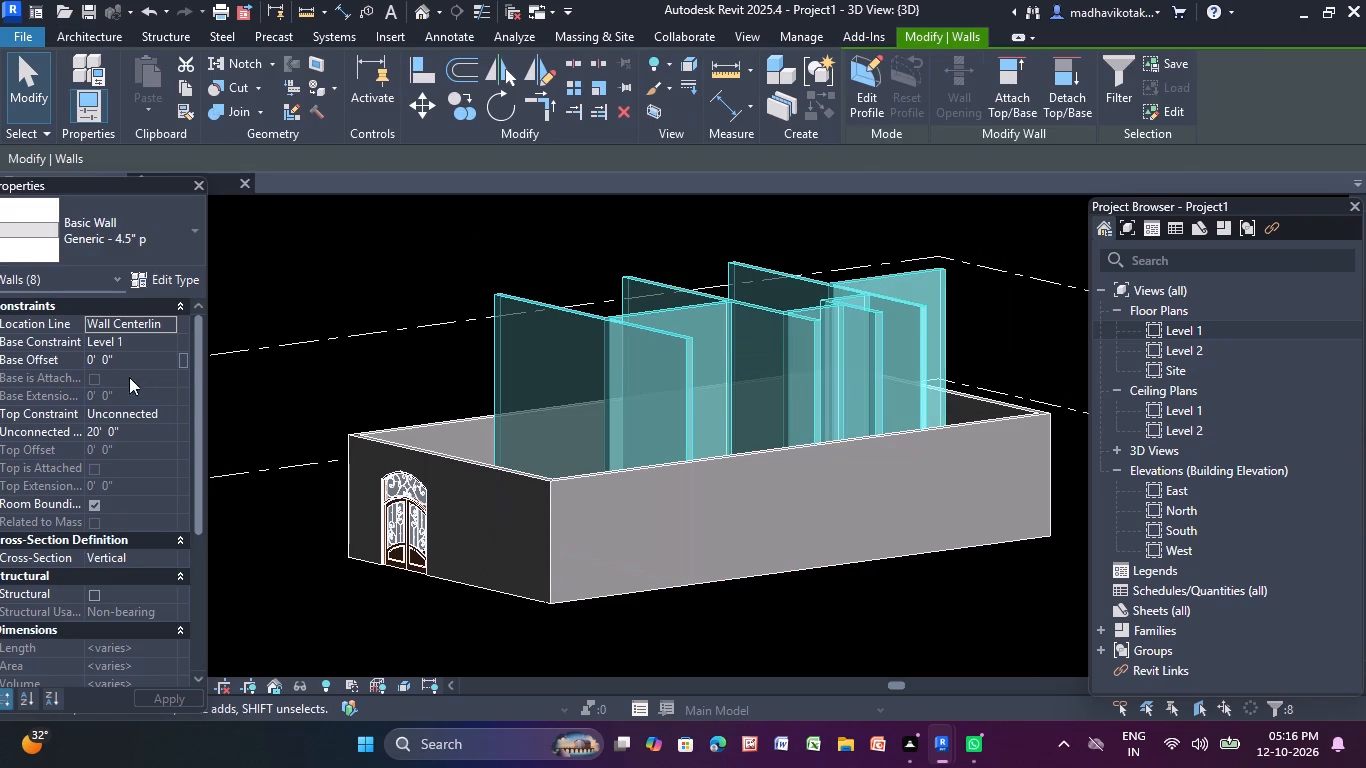
pyautogui.click(158, 416)
pyautogui.click(166, 419)
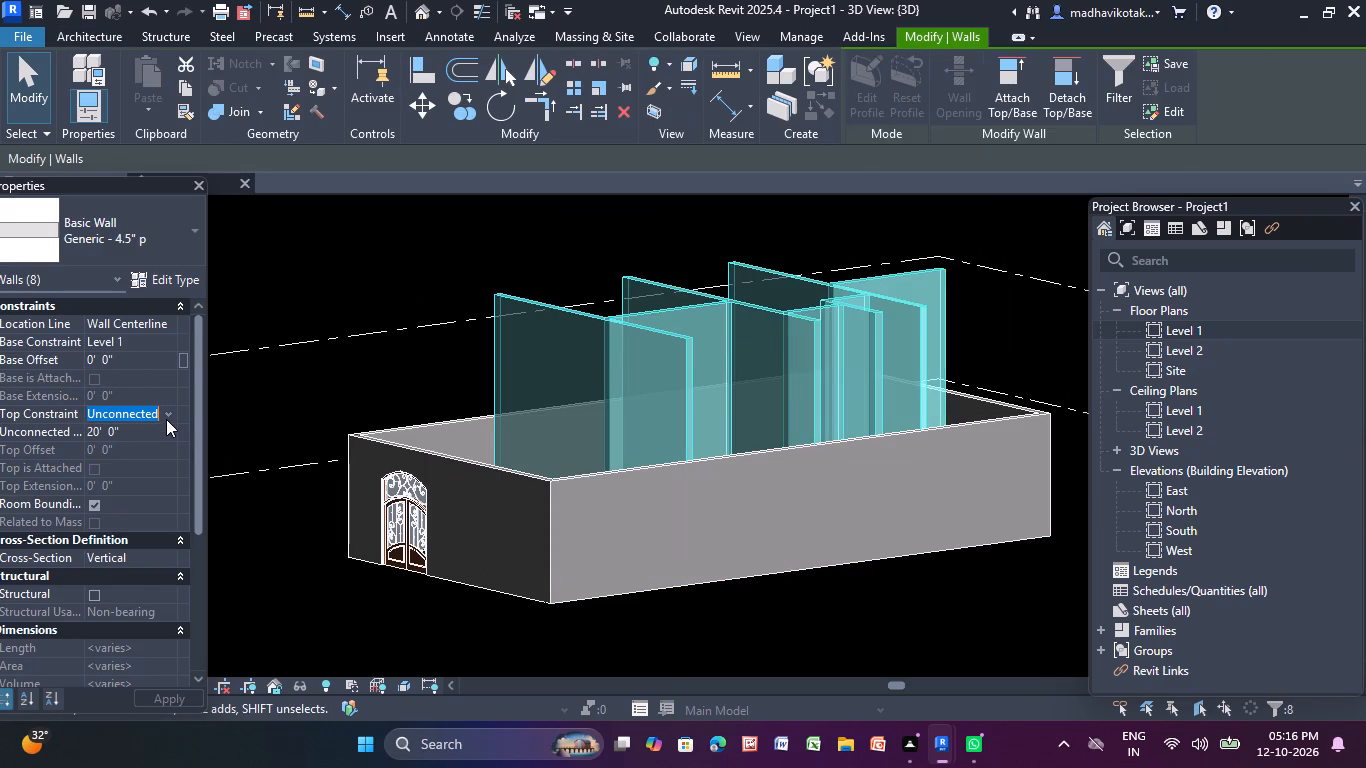
pyautogui.click(161, 461)
pyautogui.click(810, 669)
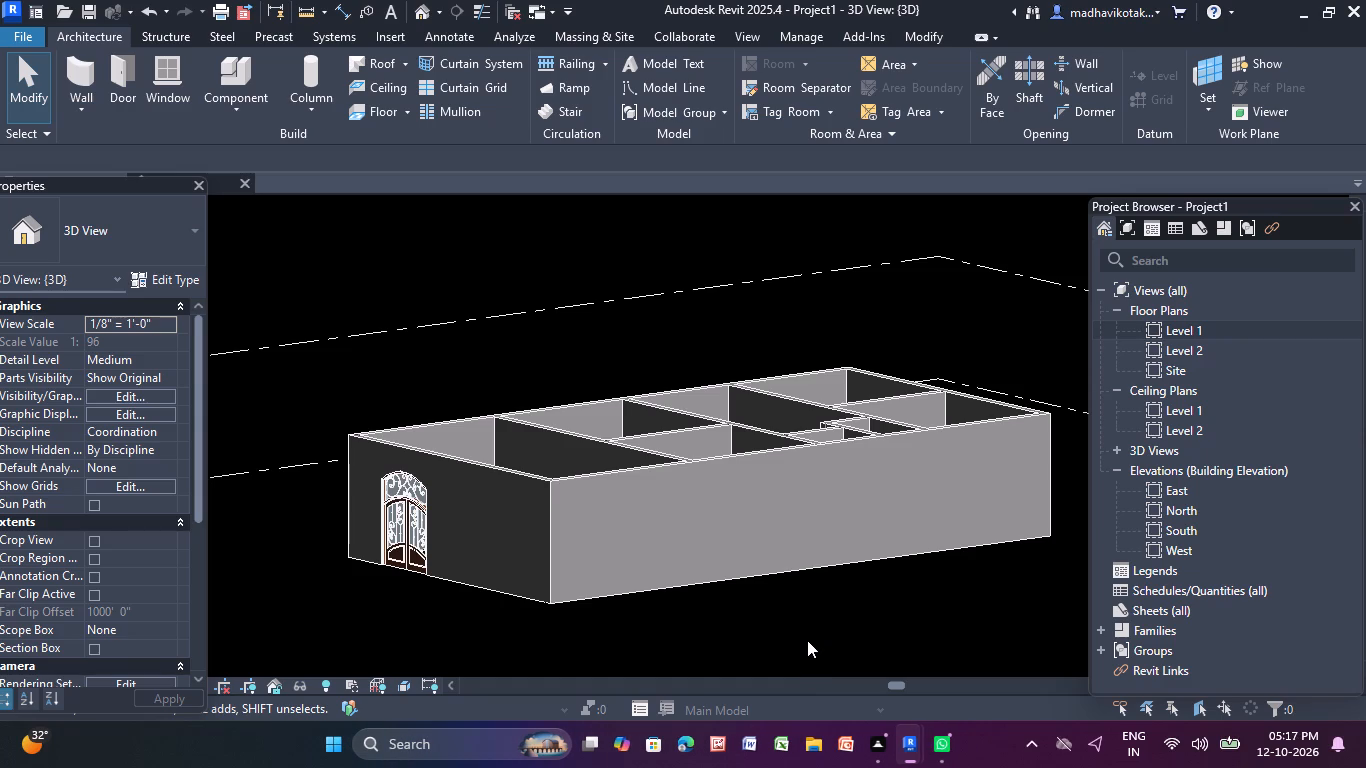
# Examine the front entrance door and its wall face-on and up close in the 3D view.
pyautogui.click(1356, 199)
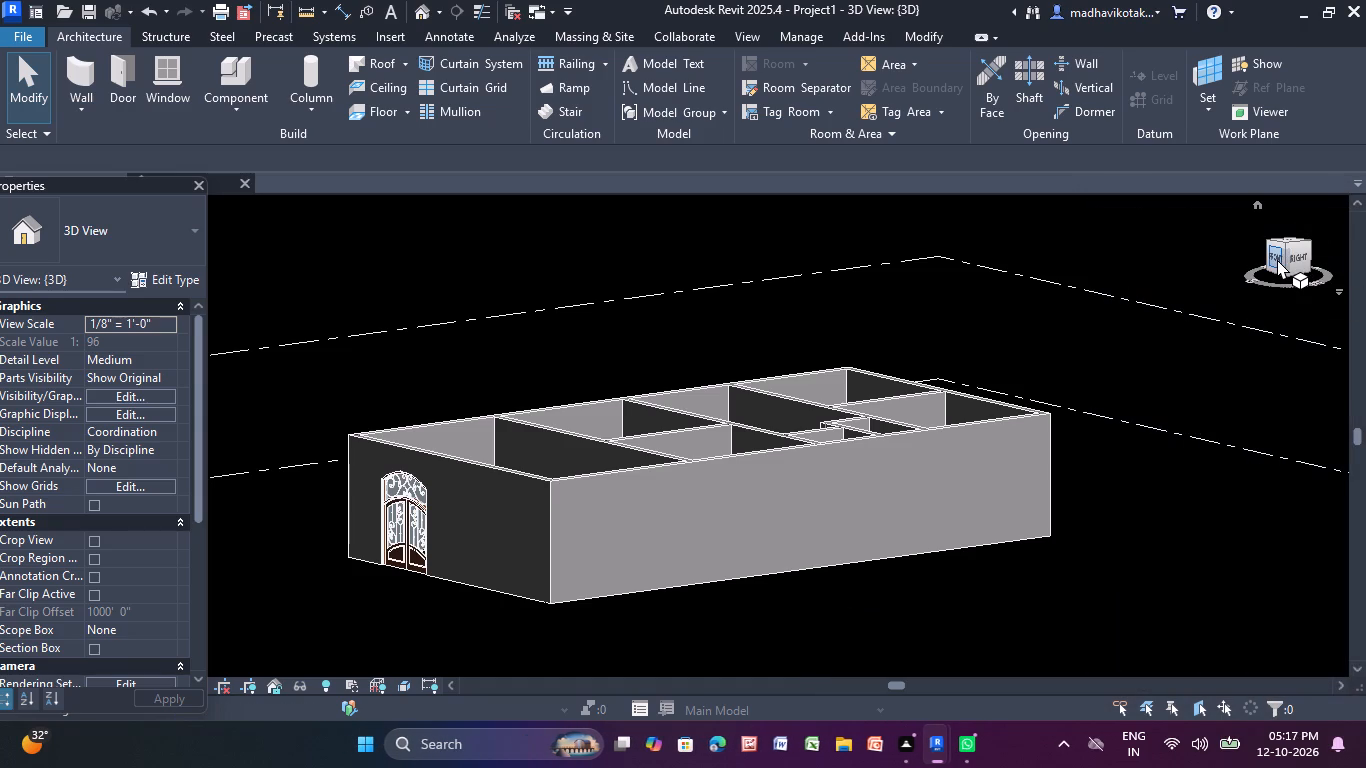
pyautogui.click(1269, 264)
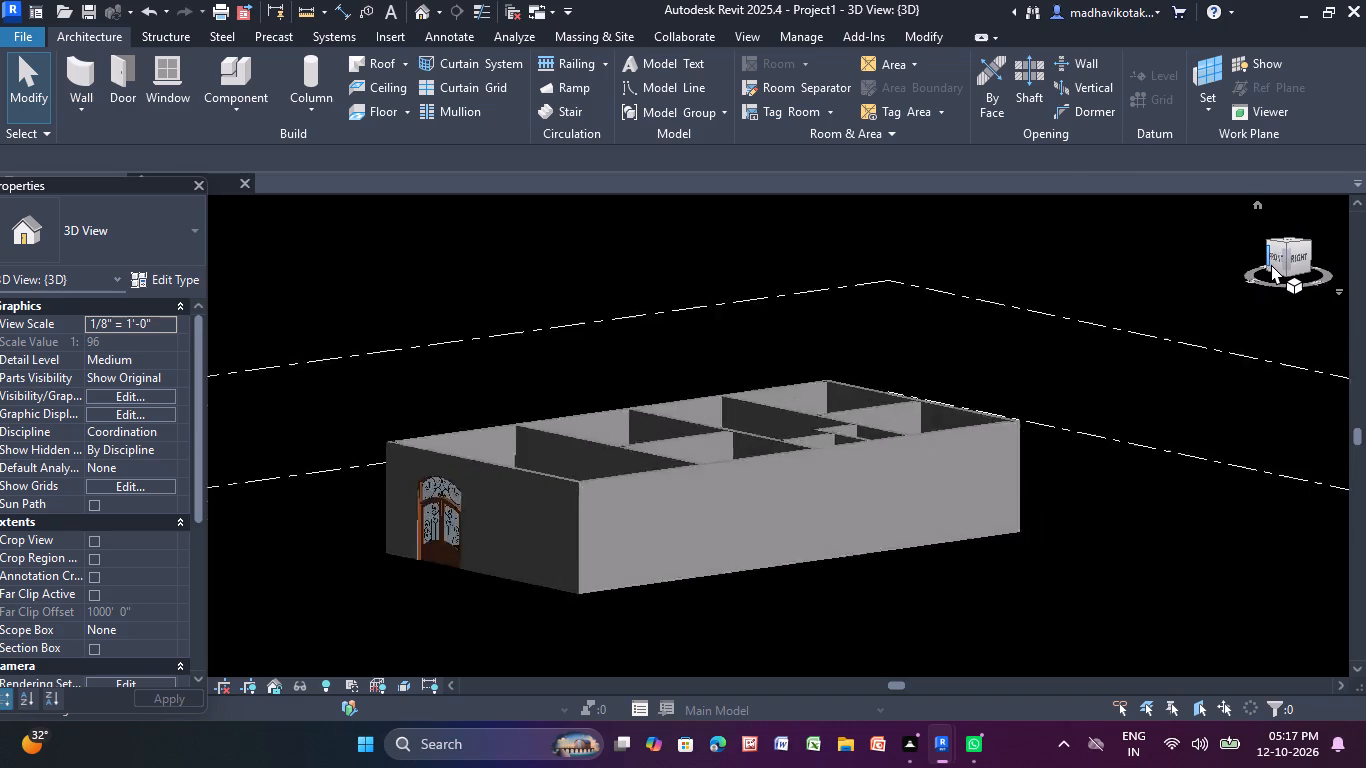
pyautogui.scroll(4, 634, 456)
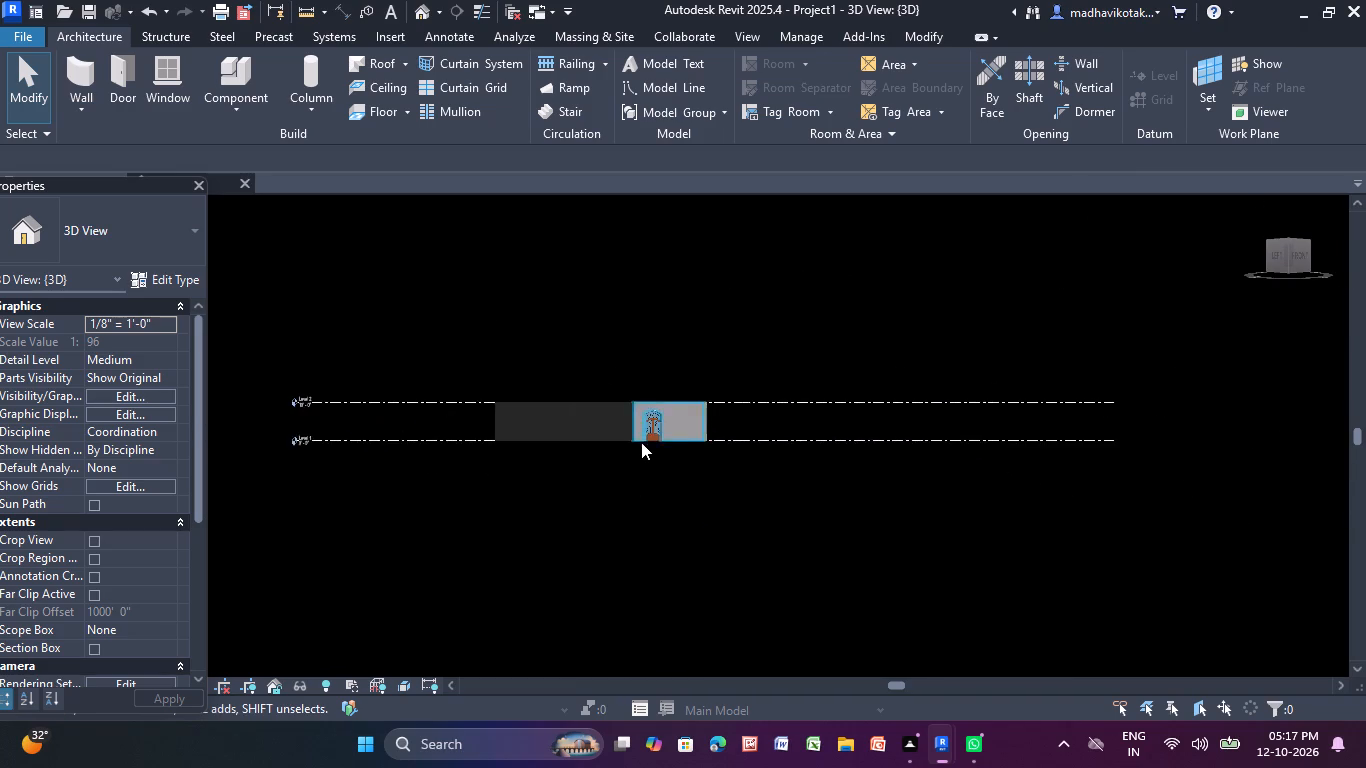
pyautogui.scroll(9, 644, 436)
pyautogui.scroll(-3, 592, 475)
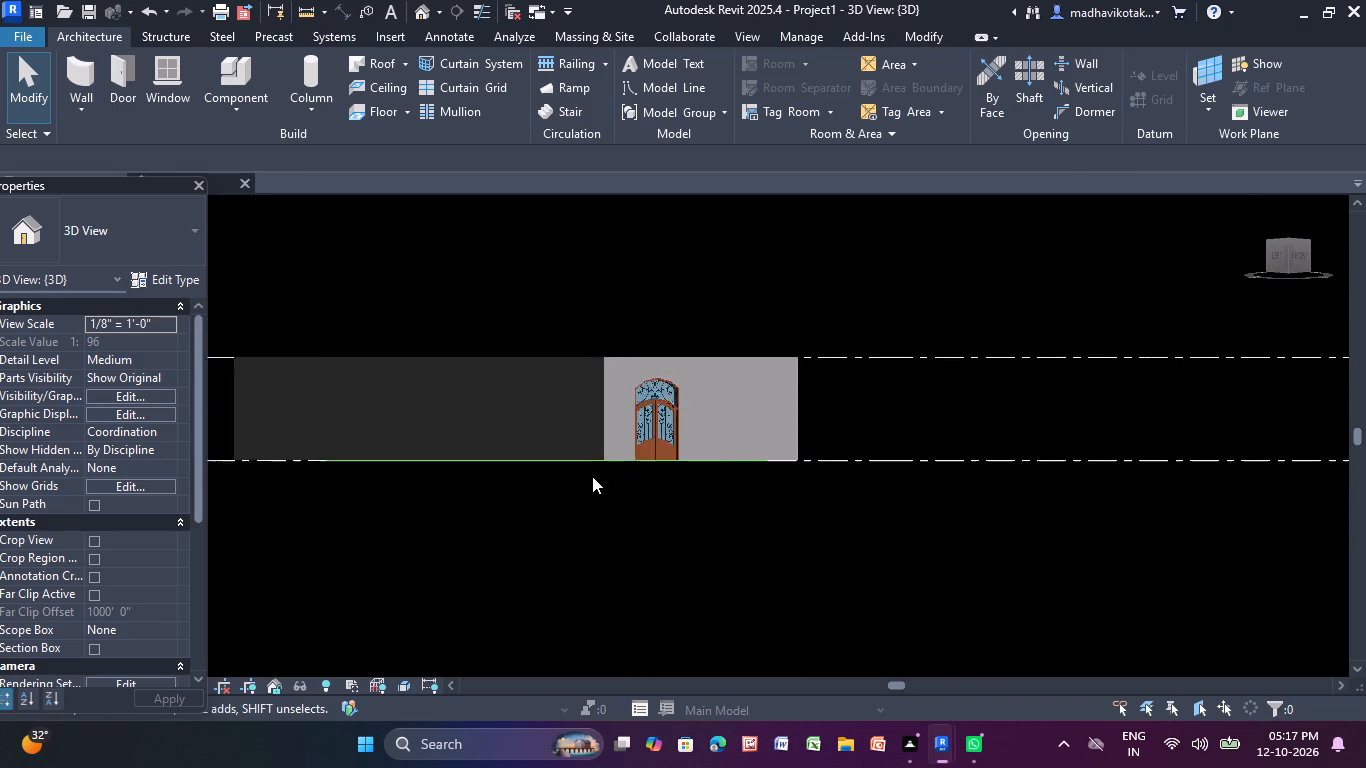
pyautogui.scroll(-3, 592, 476)
pyautogui.scroll(5, 648, 447)
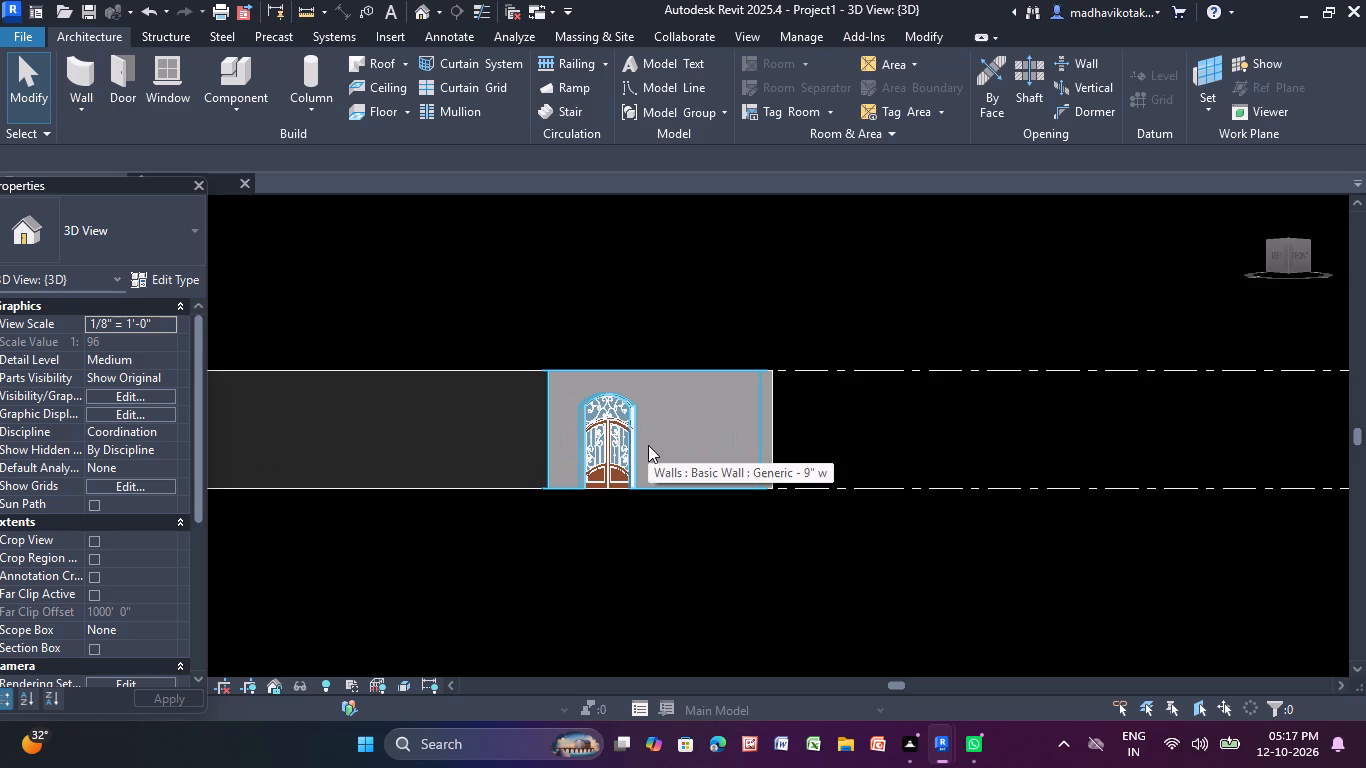
pyautogui.scroll(9, 606, 446)
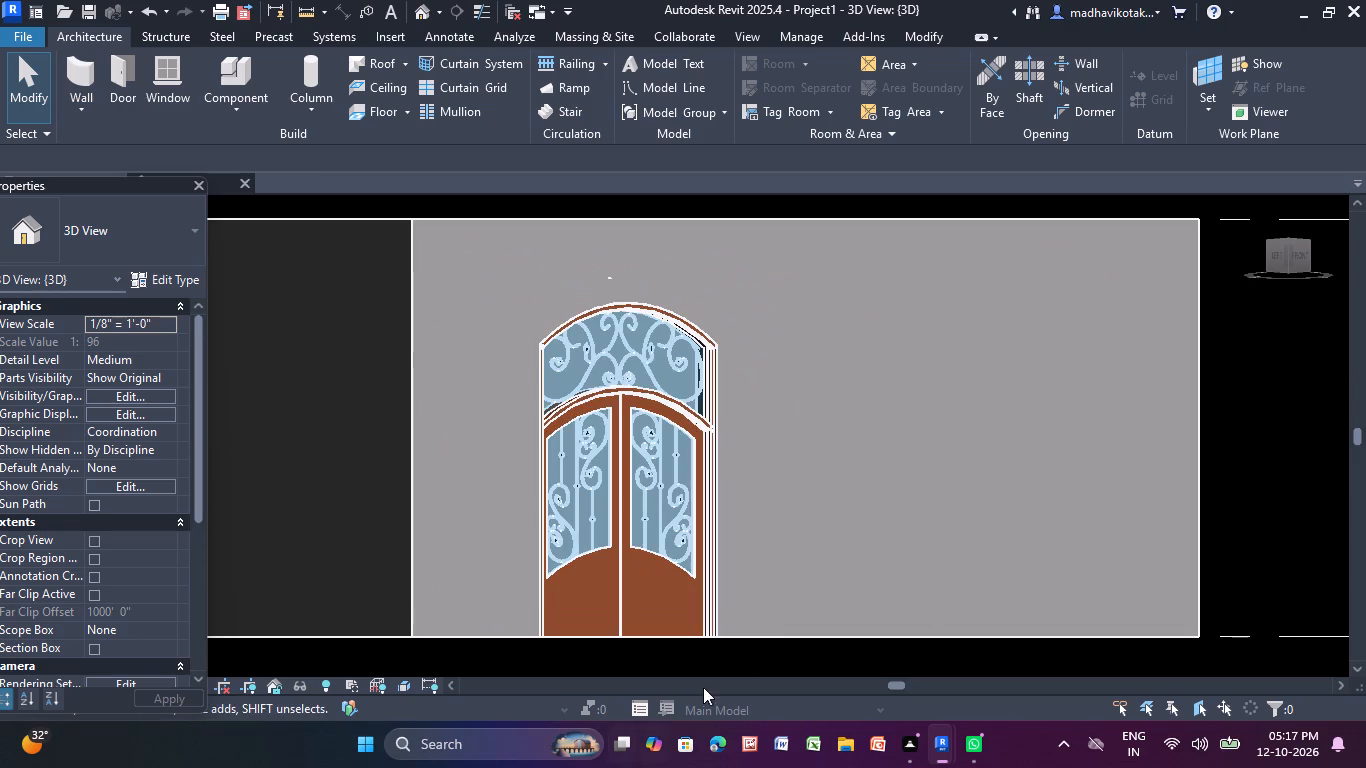
pyautogui.moveTo(785, 609); pyautogui.dragTo(741, 388, button='middle')
pyautogui.scroll(-8, 741, 385)
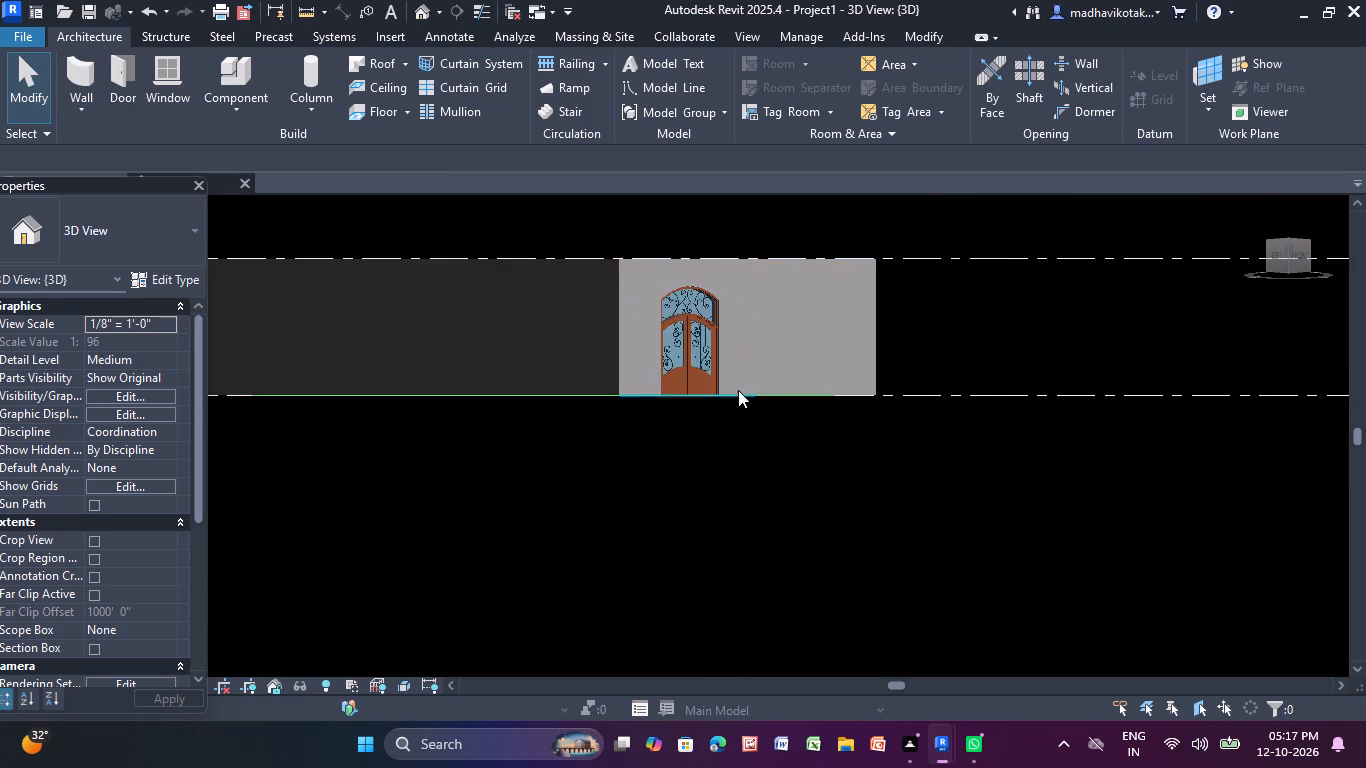
pyautogui.scroll(-2, 738, 391)
pyautogui.moveTo(721, 451); pyautogui.dragTo(699, 572, button='middle')
pyautogui.scroll(-3, 699, 568)
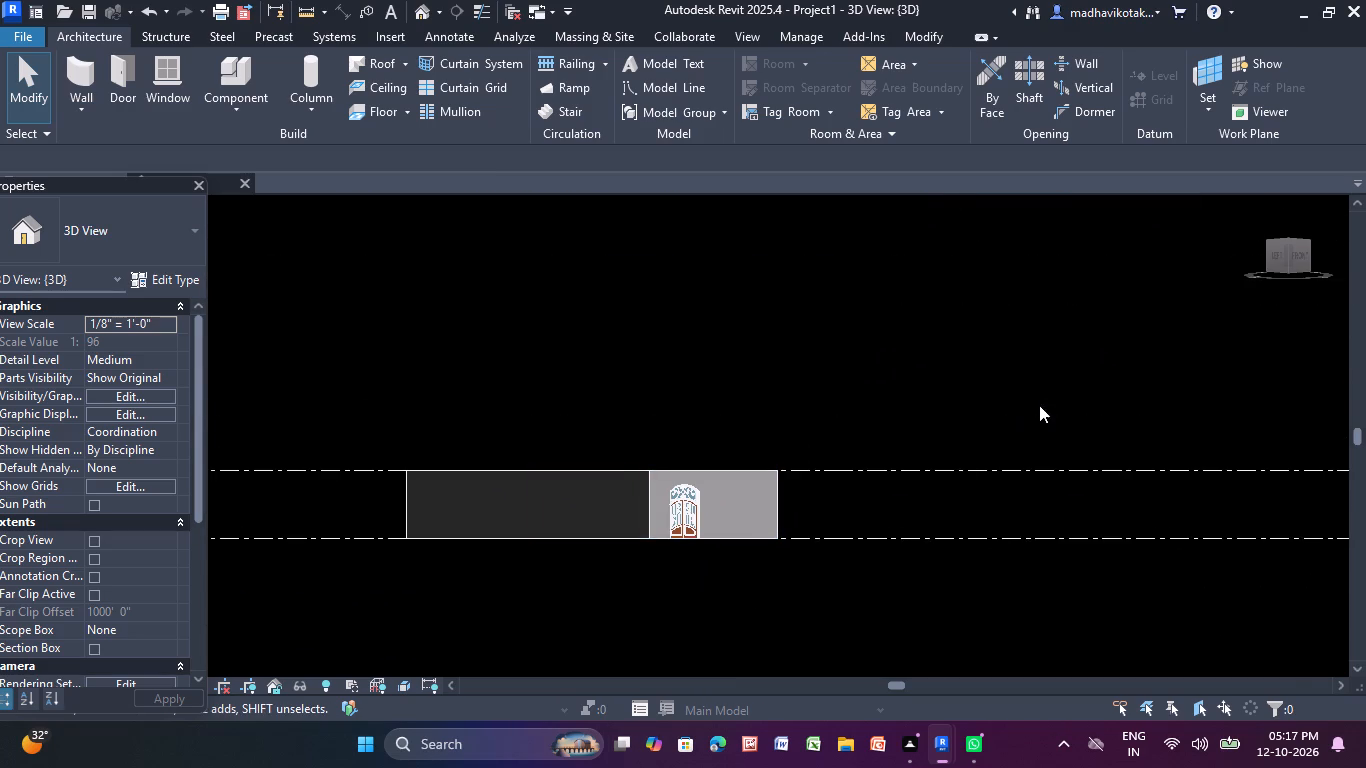
# Bring back the Project Browser and open the Level 1 floor plan at the staircase and lower rooms.
pyautogui.rightClick(1038, 397)
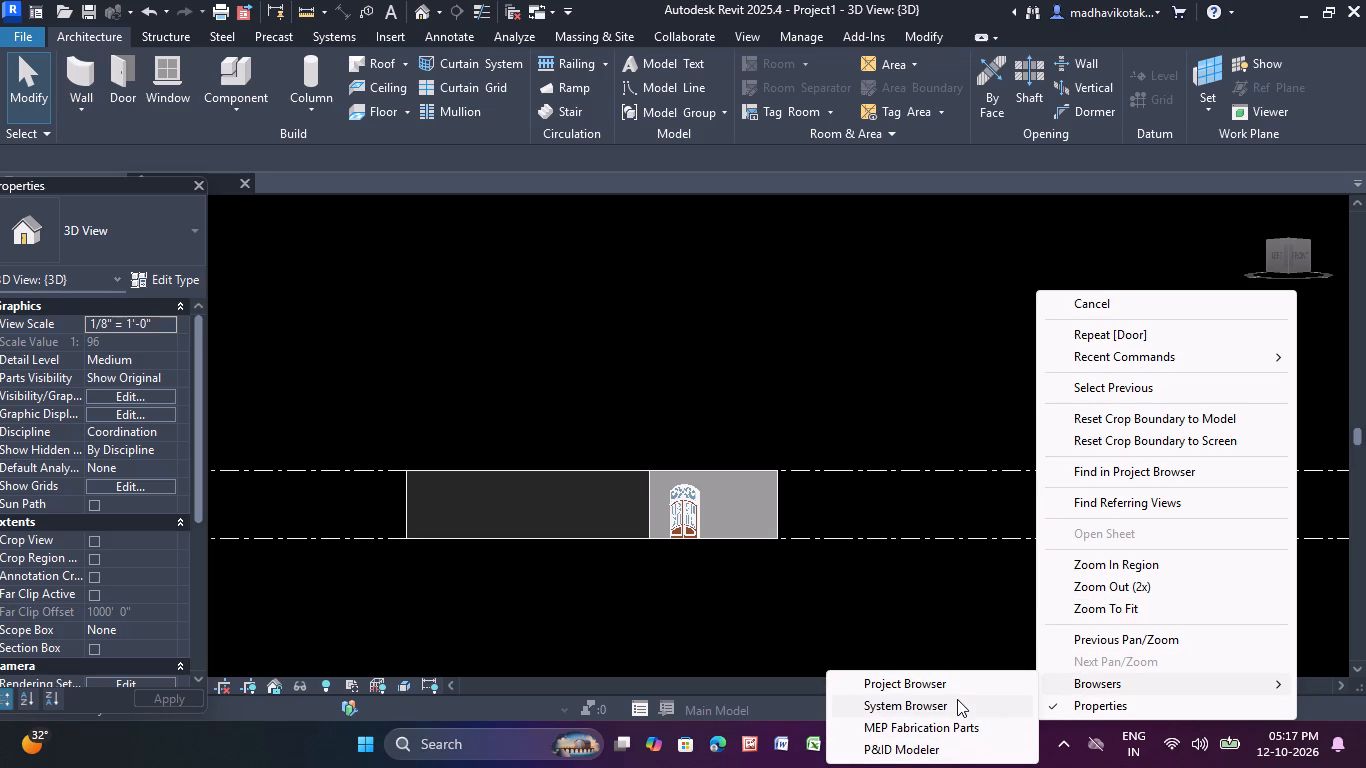
pyautogui.click(953, 687)
pyautogui.click(852, 621)
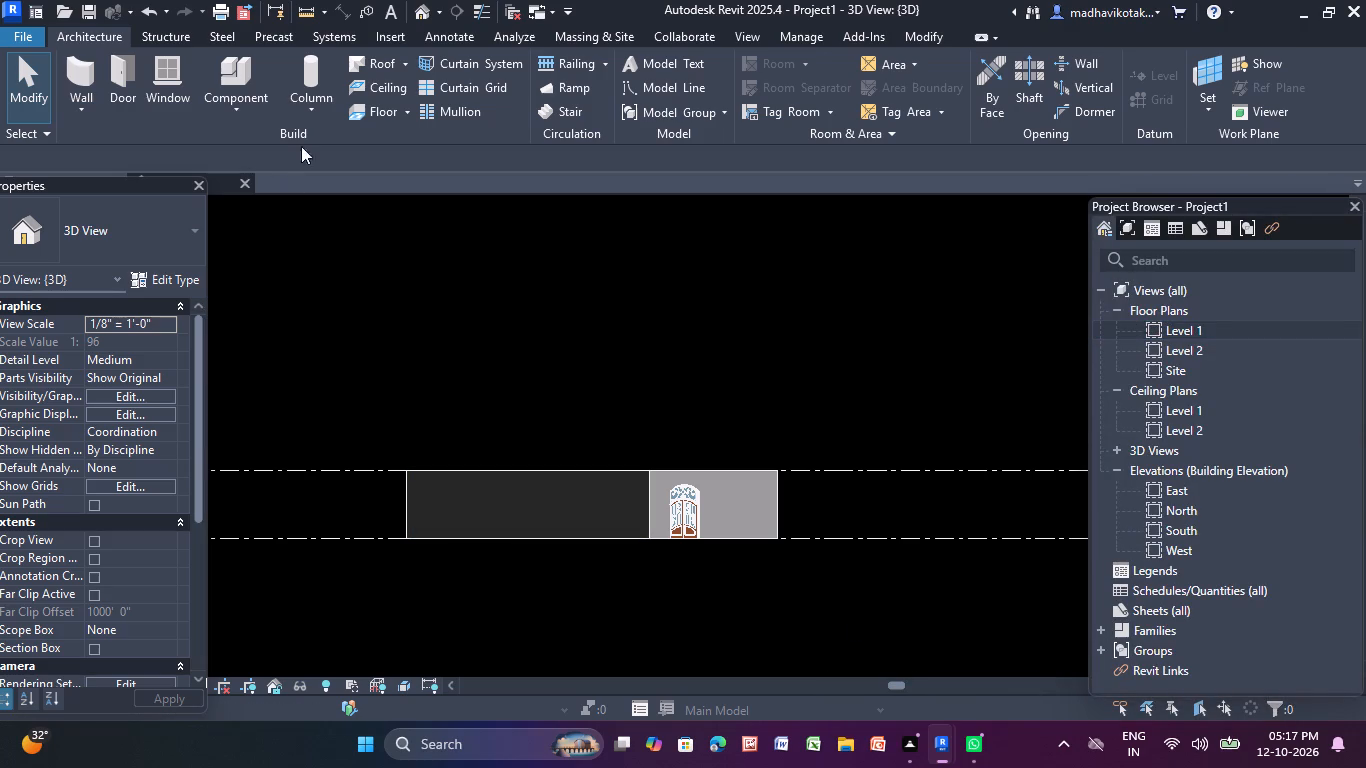
pyautogui.doubleClick(1285, 331)
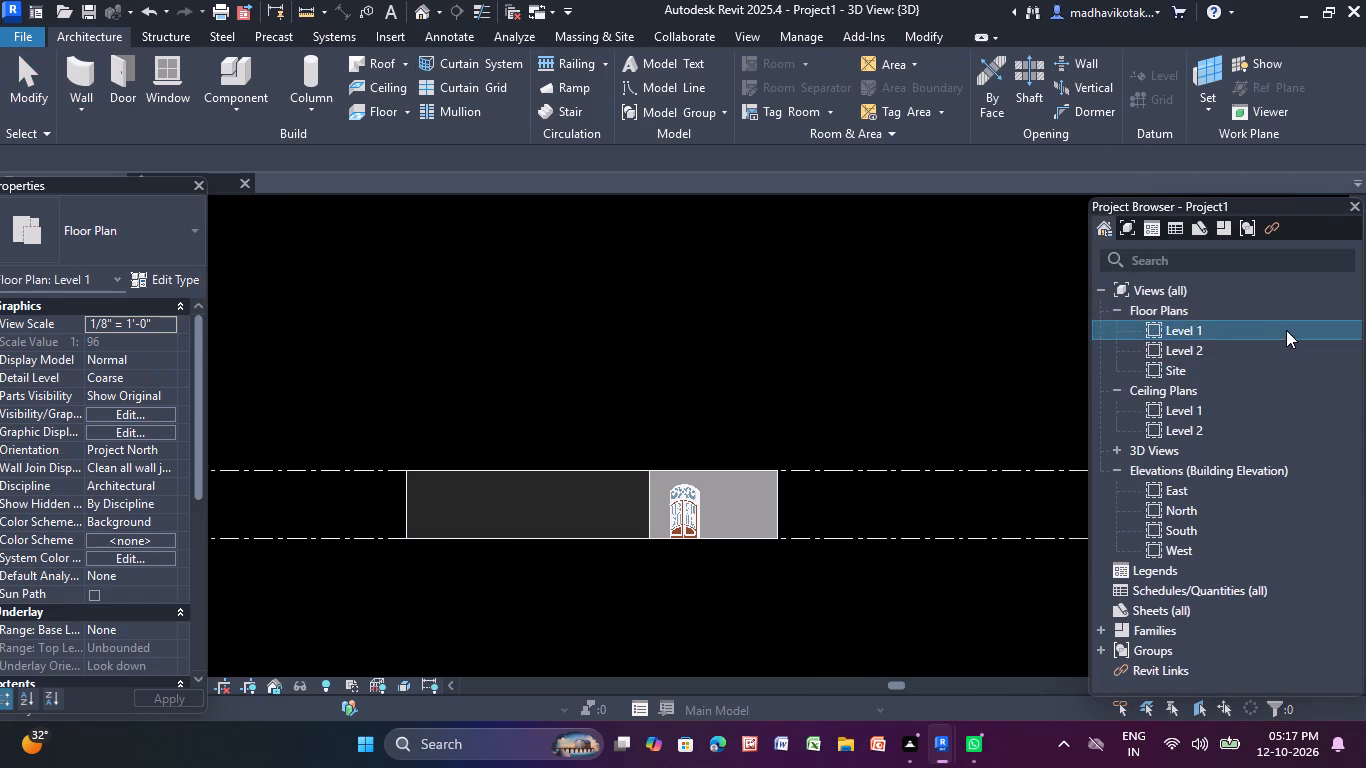
pyautogui.scroll(-2, 664, 338)
pyautogui.moveTo(664, 337); pyautogui.dragTo(632, 416, button='middle')
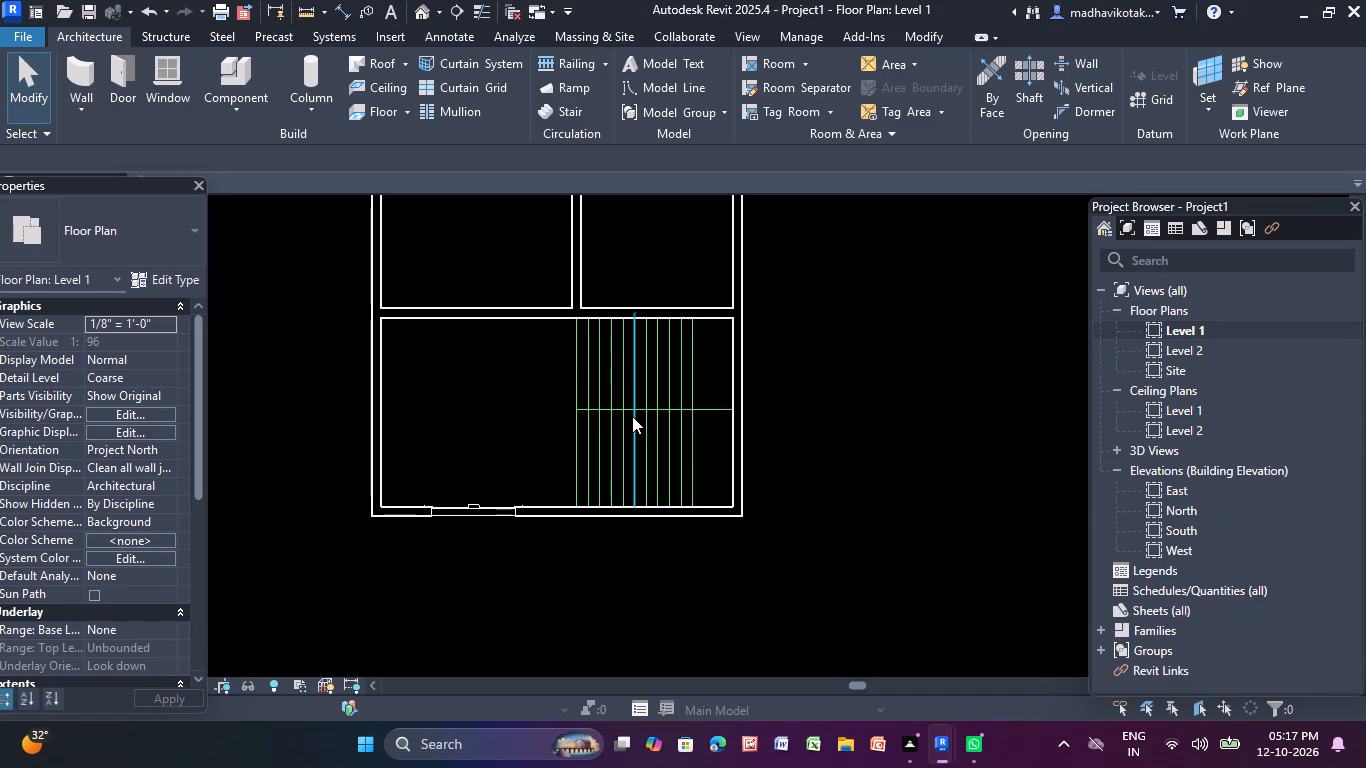
pyautogui.scroll(2, 458, 534)
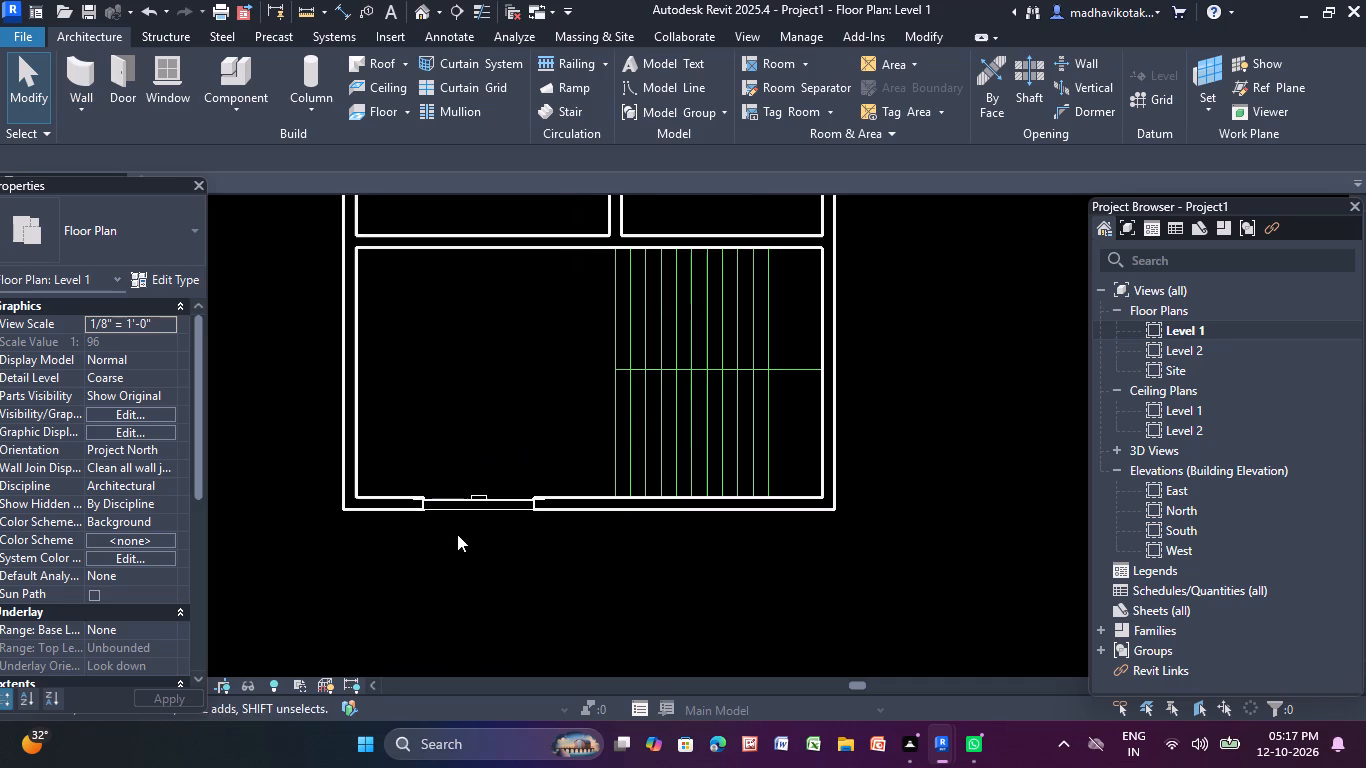
pyautogui.scroll(-3, 543, 296)
pyautogui.moveTo(538, 294); pyautogui.dragTo(543, 447, button='middle')
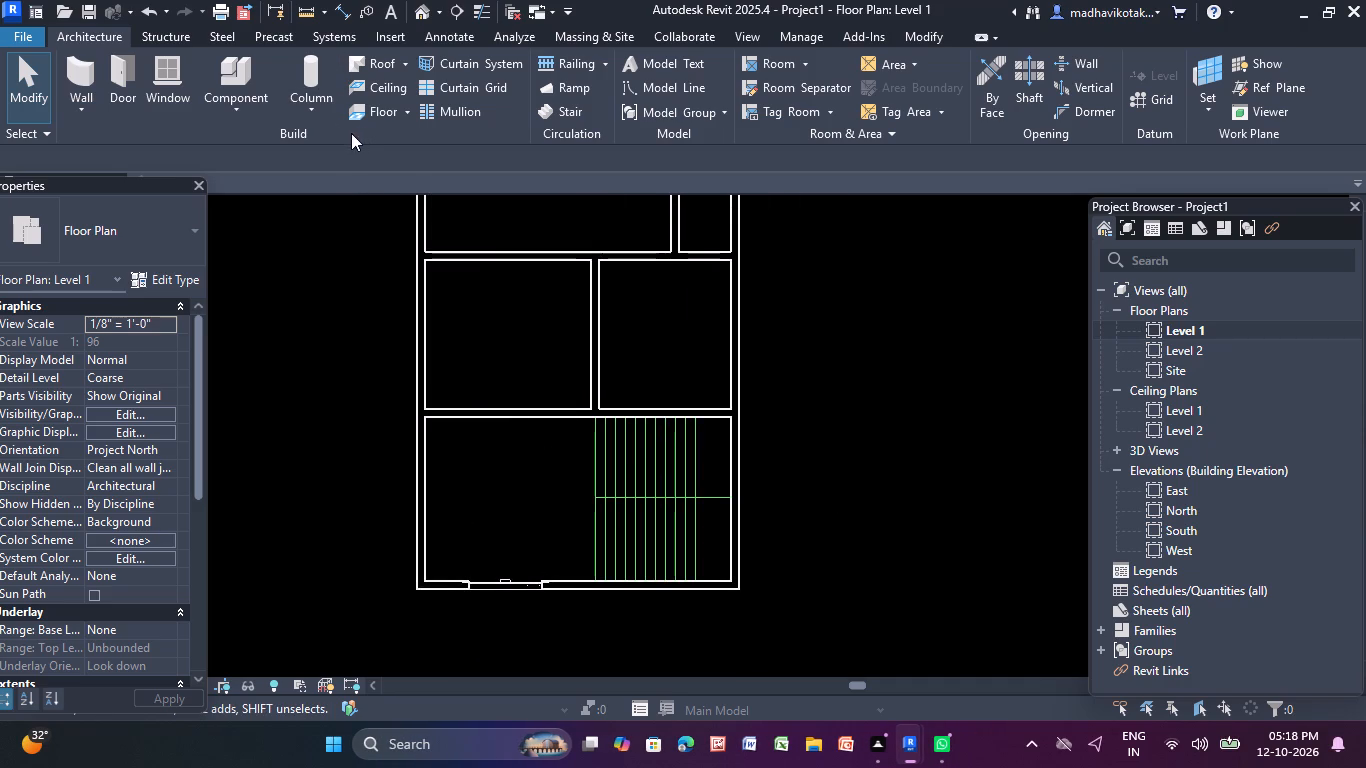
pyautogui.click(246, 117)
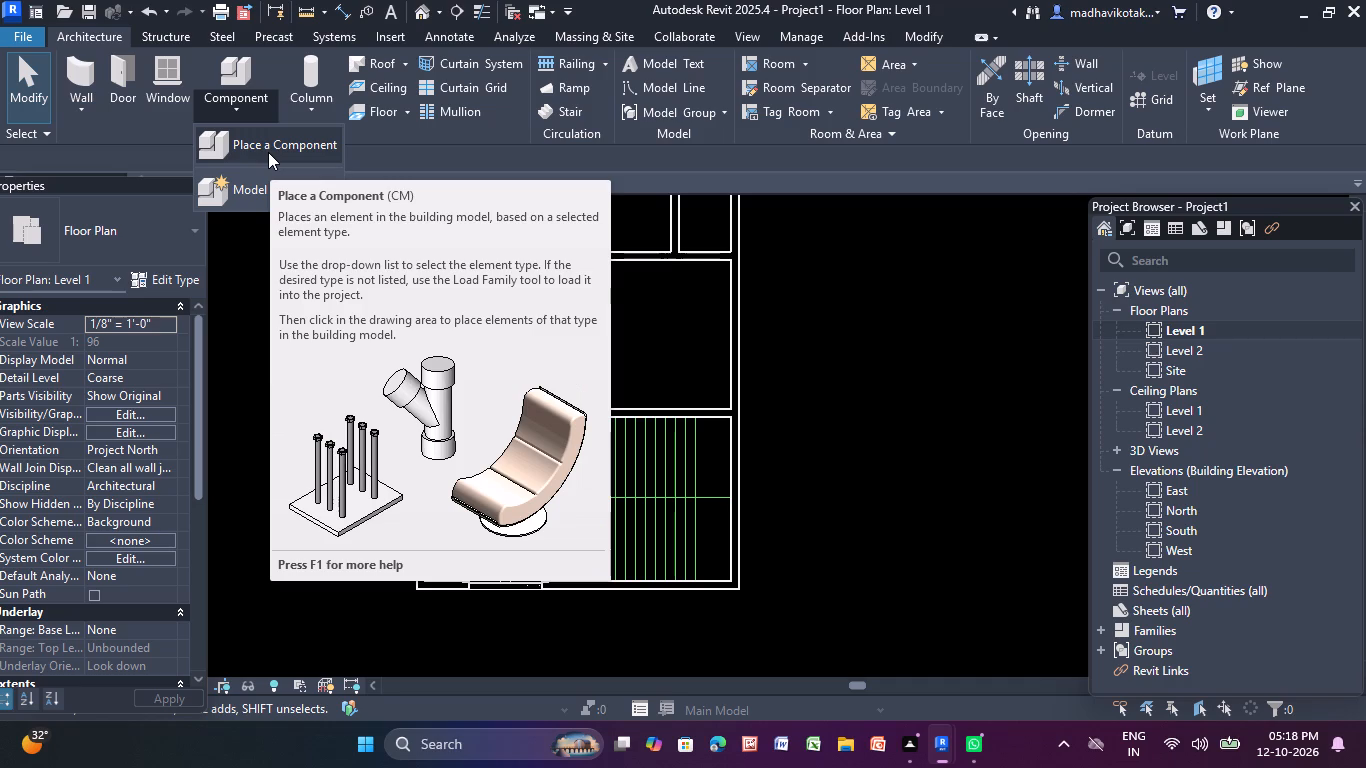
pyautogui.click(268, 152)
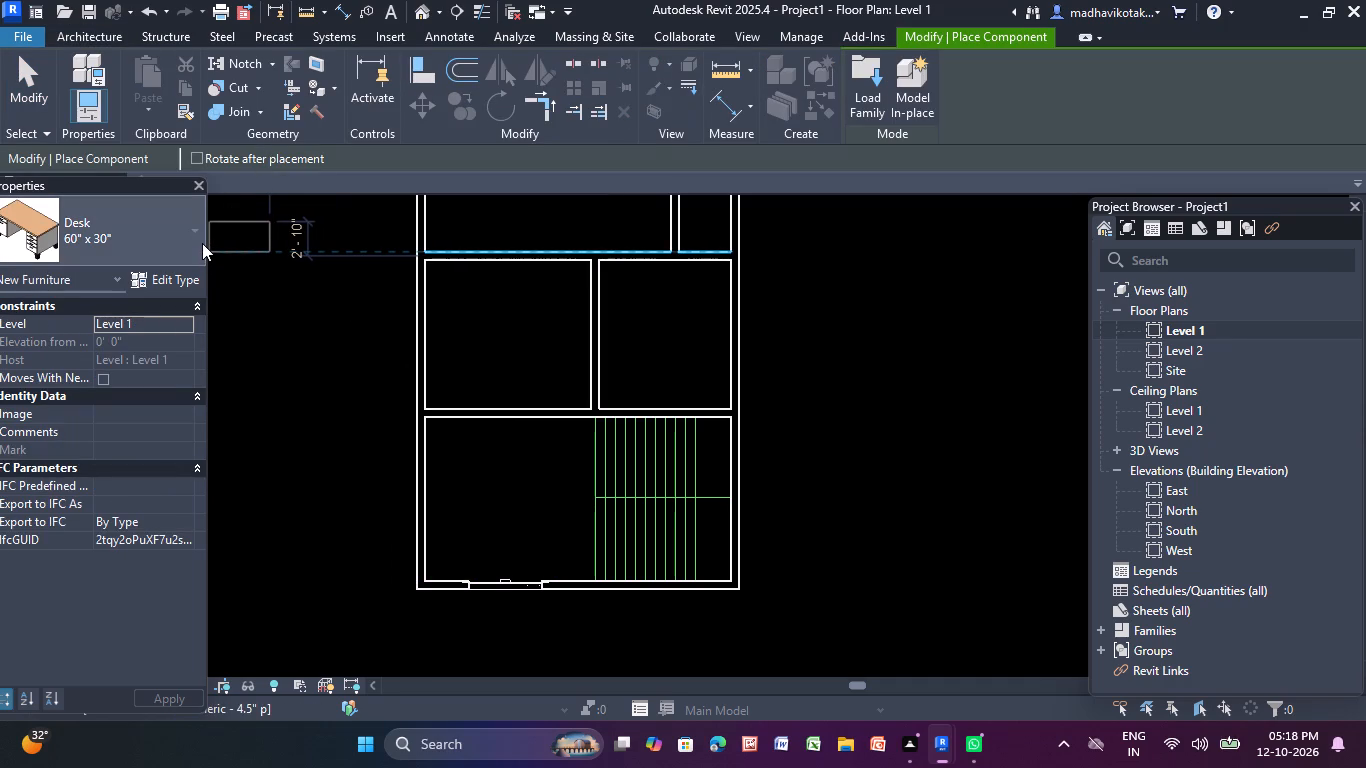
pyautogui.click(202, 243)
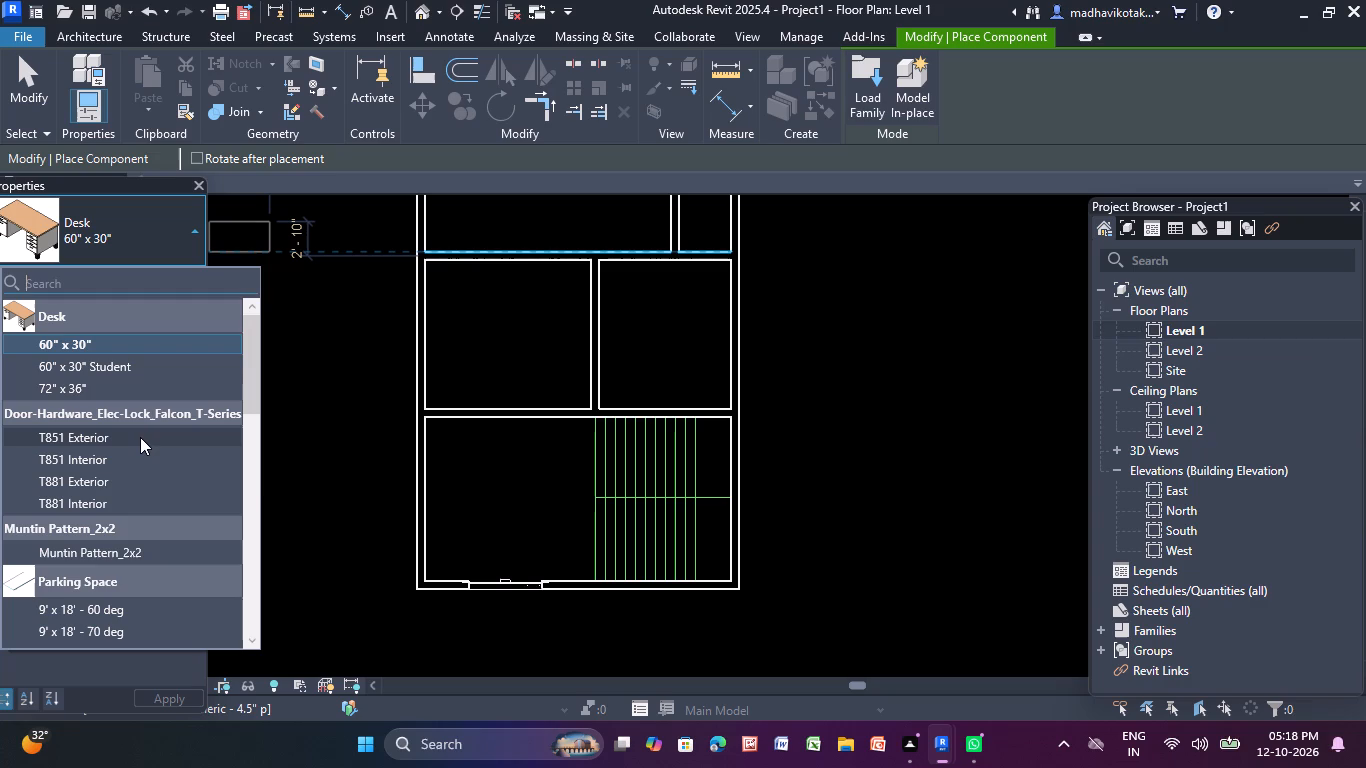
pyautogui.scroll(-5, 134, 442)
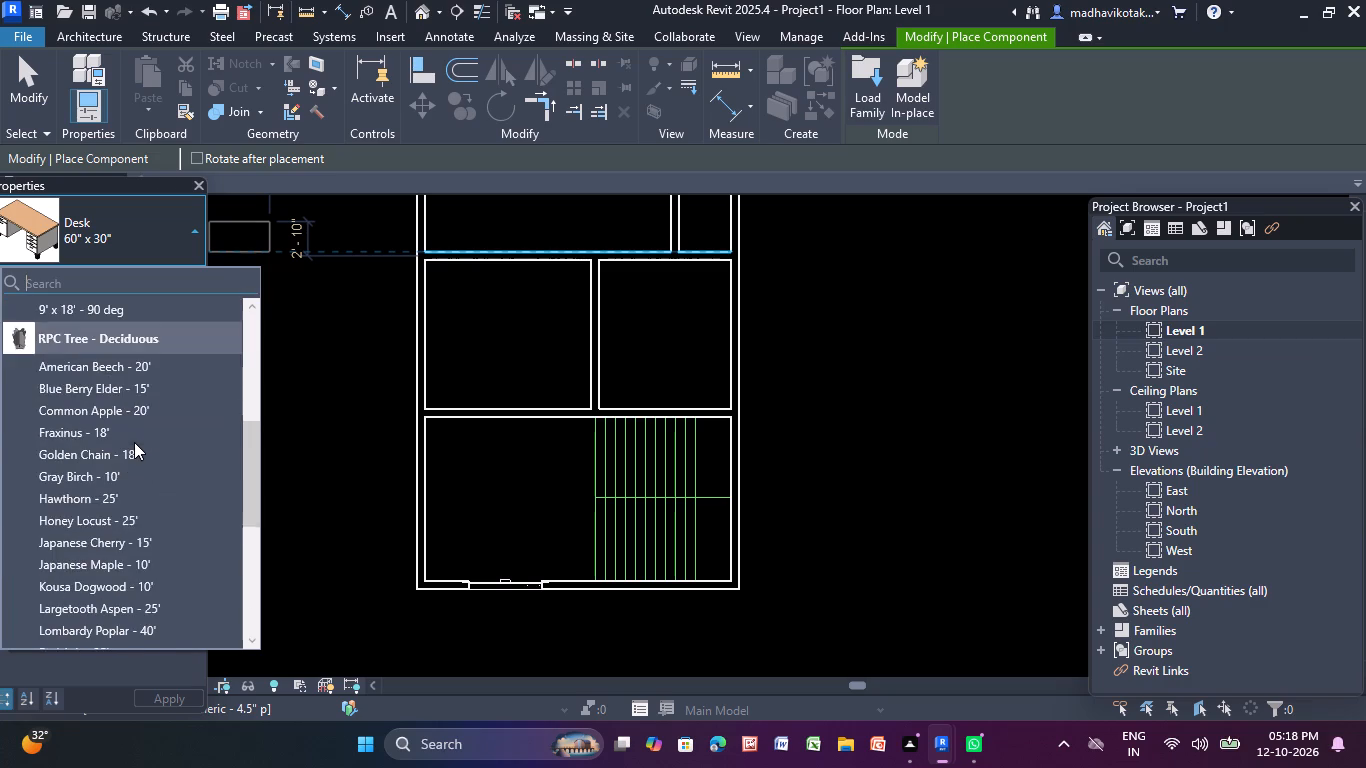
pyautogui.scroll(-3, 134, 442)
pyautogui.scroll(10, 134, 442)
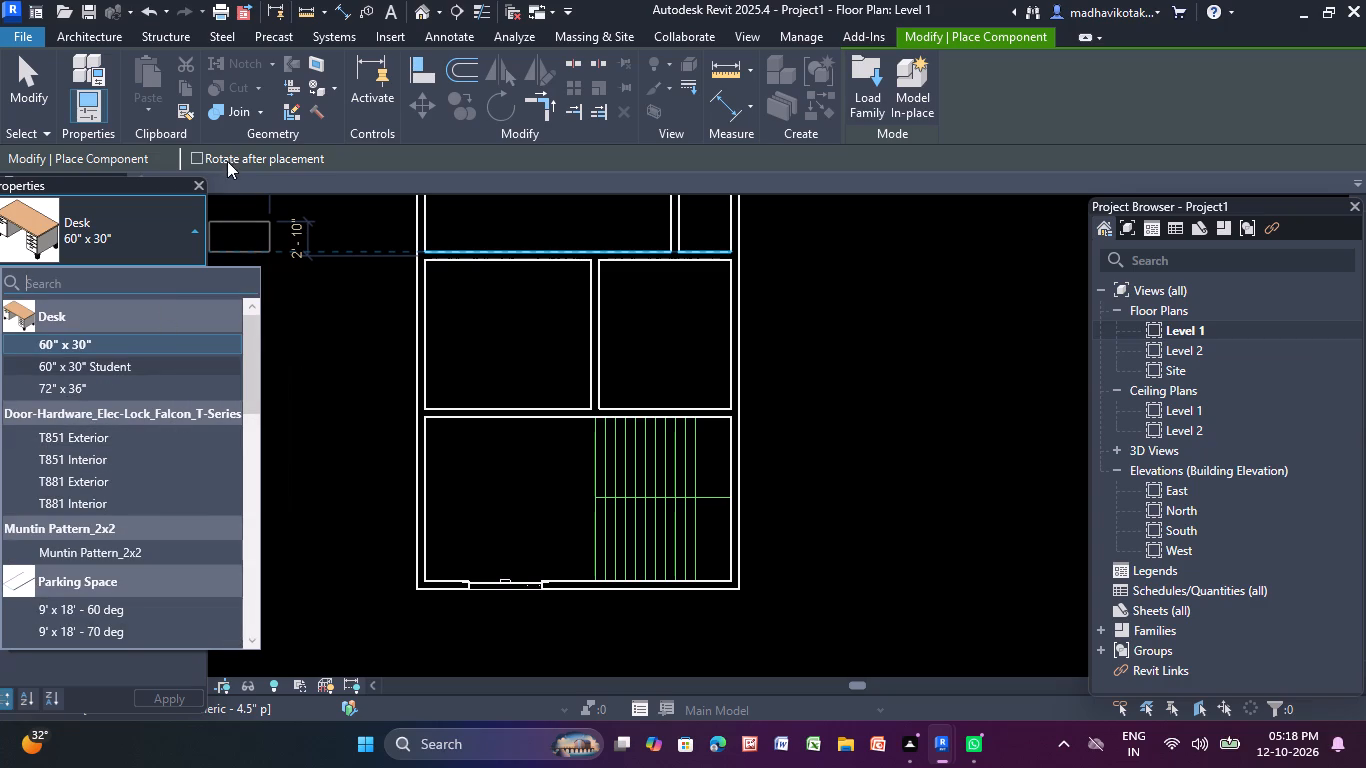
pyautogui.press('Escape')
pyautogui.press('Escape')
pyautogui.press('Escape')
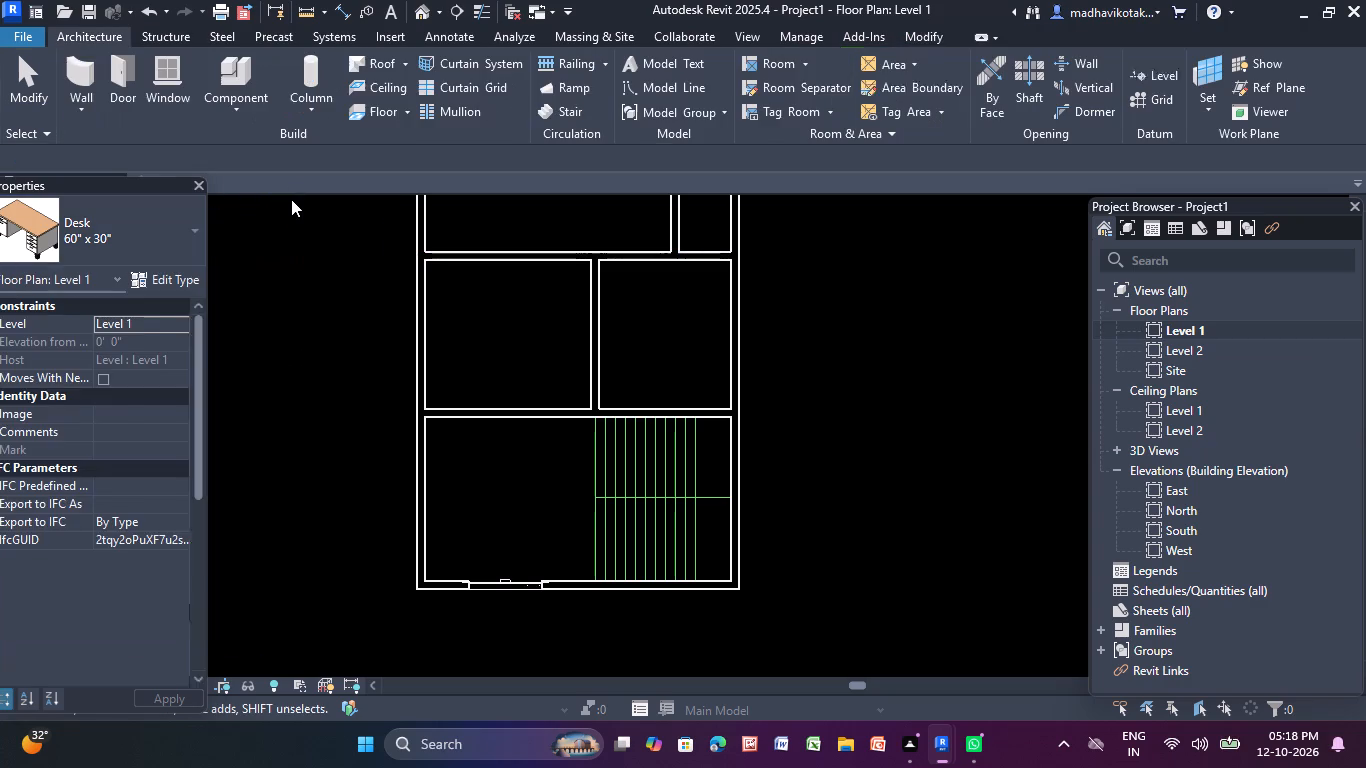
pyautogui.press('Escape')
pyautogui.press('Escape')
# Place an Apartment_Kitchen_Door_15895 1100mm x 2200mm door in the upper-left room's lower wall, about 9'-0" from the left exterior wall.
pyautogui.moveTo(523, 379); pyautogui.dragTo(522, 386, button='middle')
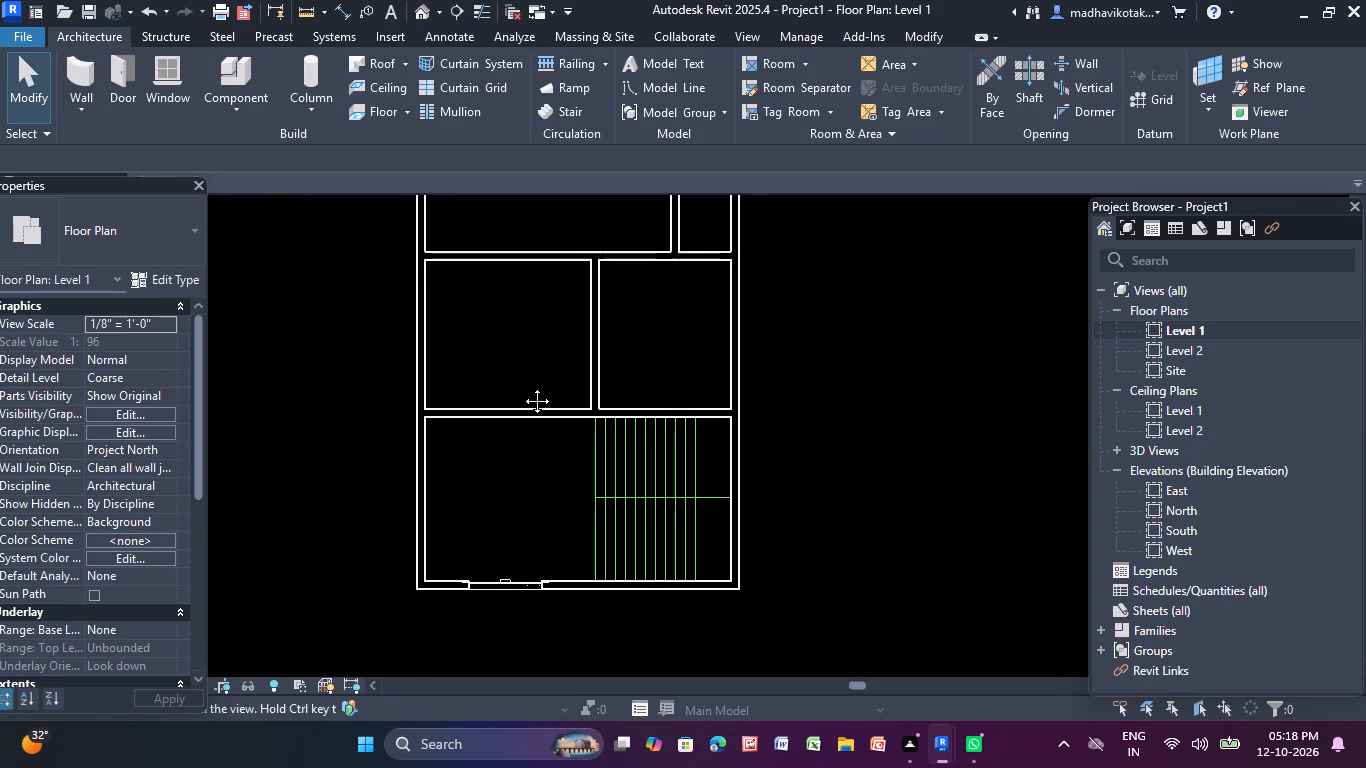
pyautogui.moveTo(522, 386); pyautogui.dragTo(512, 467, button='middle')
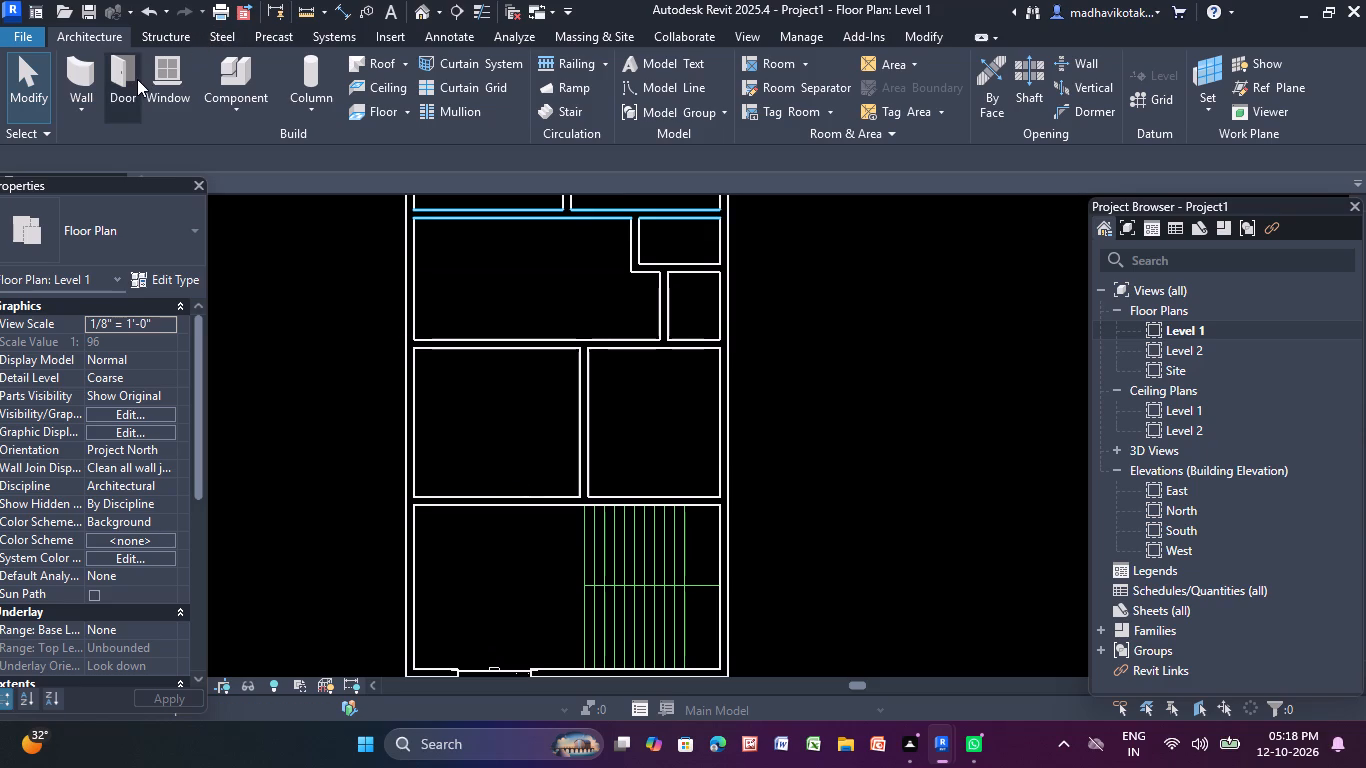
pyautogui.click(122, 80)
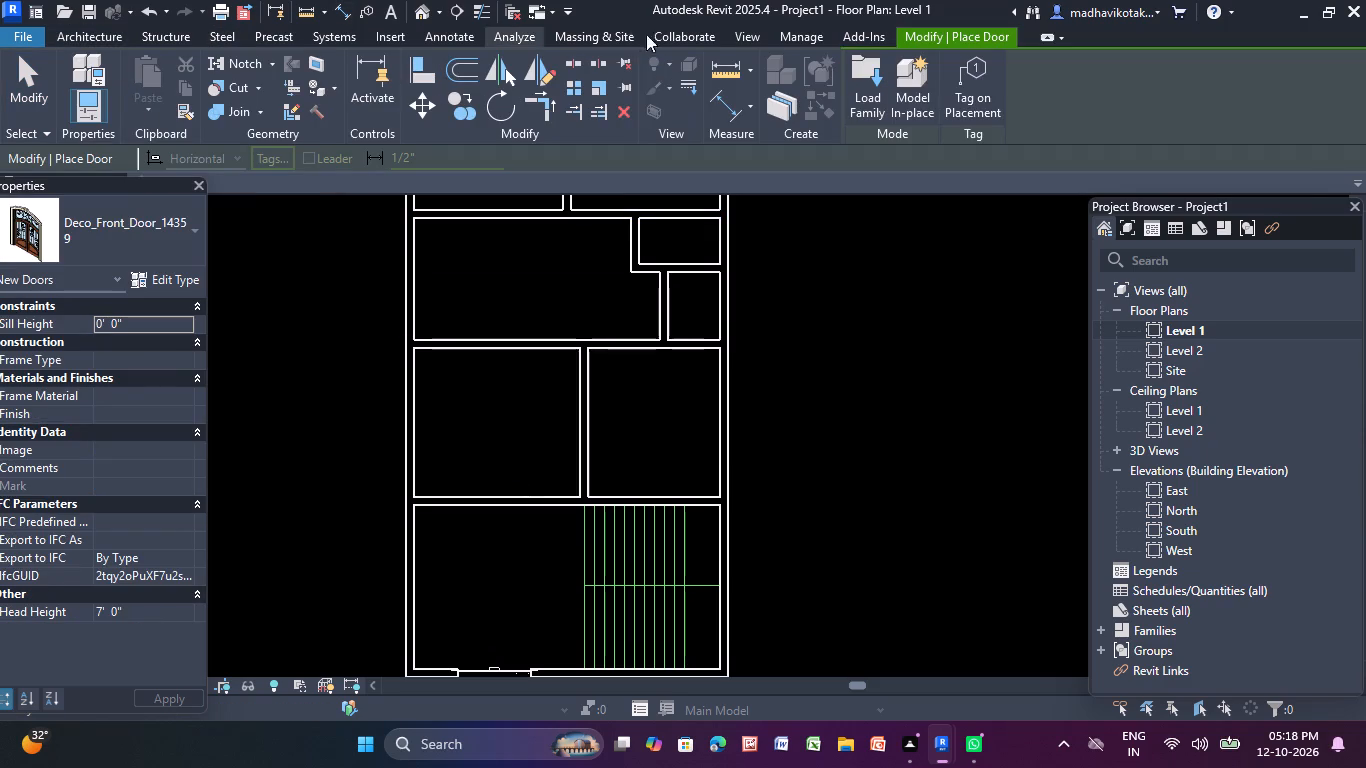
pyautogui.click(190, 224)
pyautogui.scroll(-6, 158, 447)
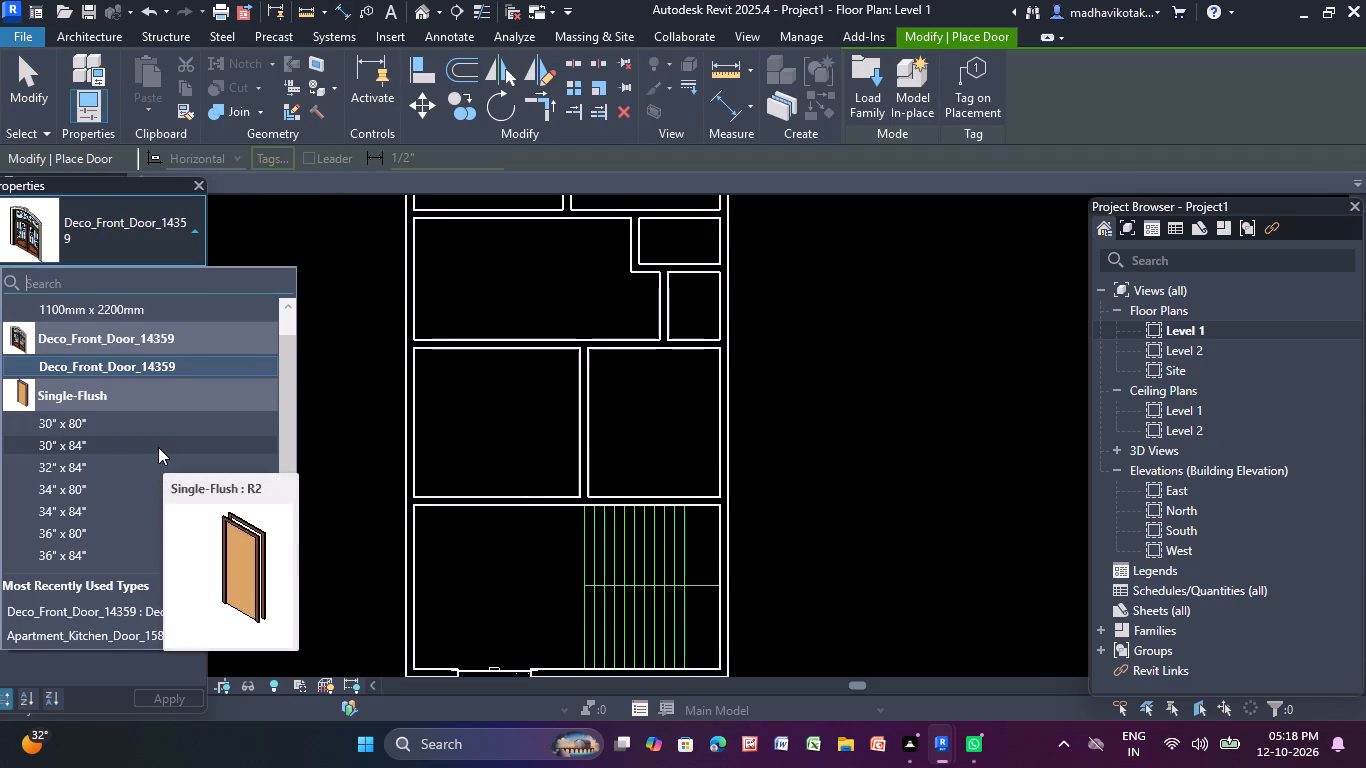
pyautogui.scroll(-6, 158, 447)
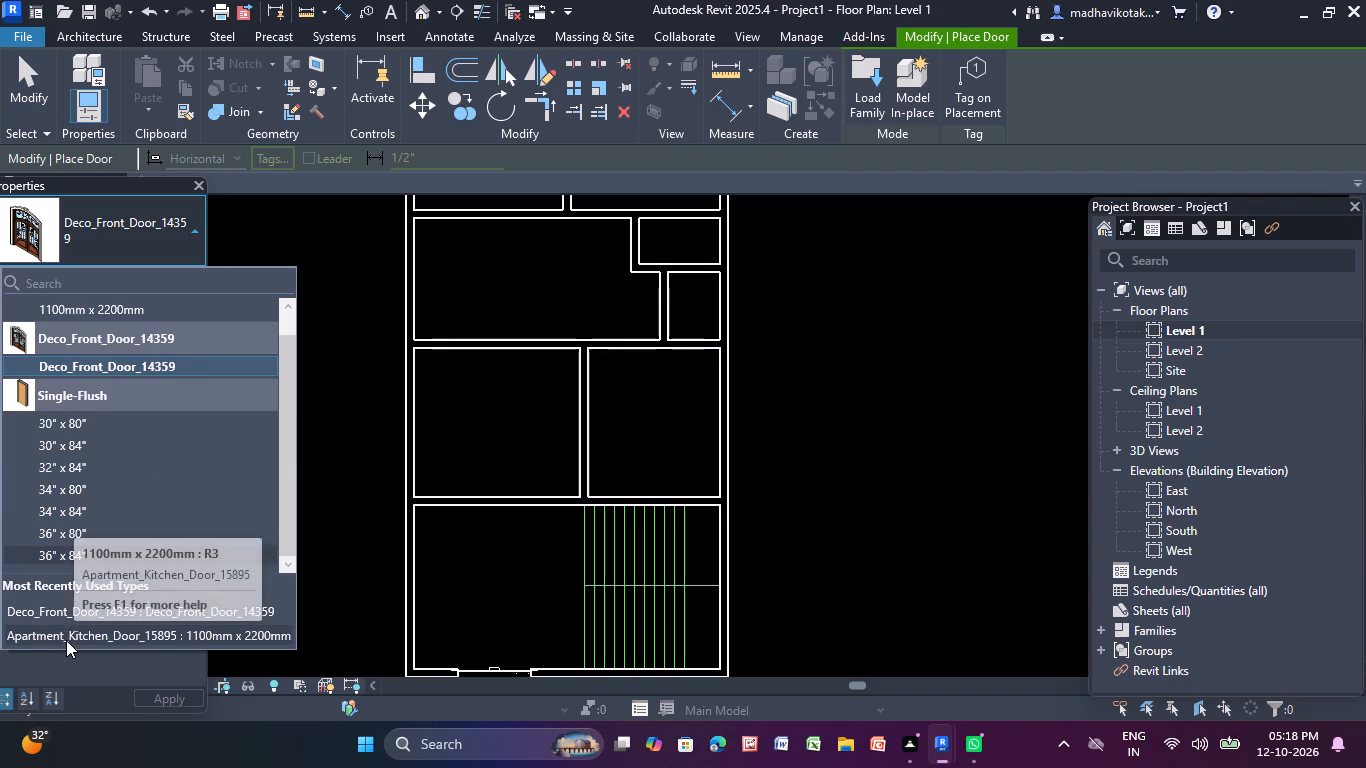
pyautogui.click(66, 639)
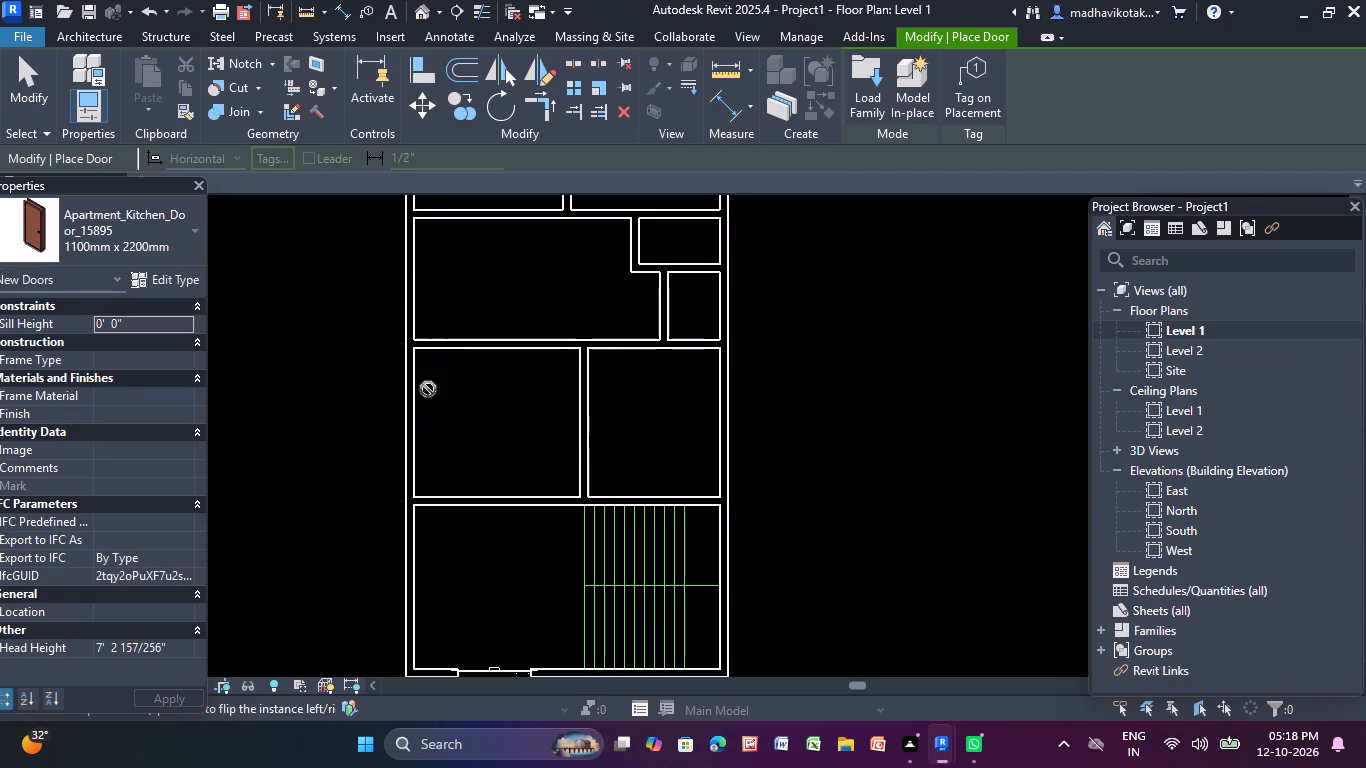
pyautogui.moveTo(391, 450); pyautogui.dragTo(152, 764, button='middle')
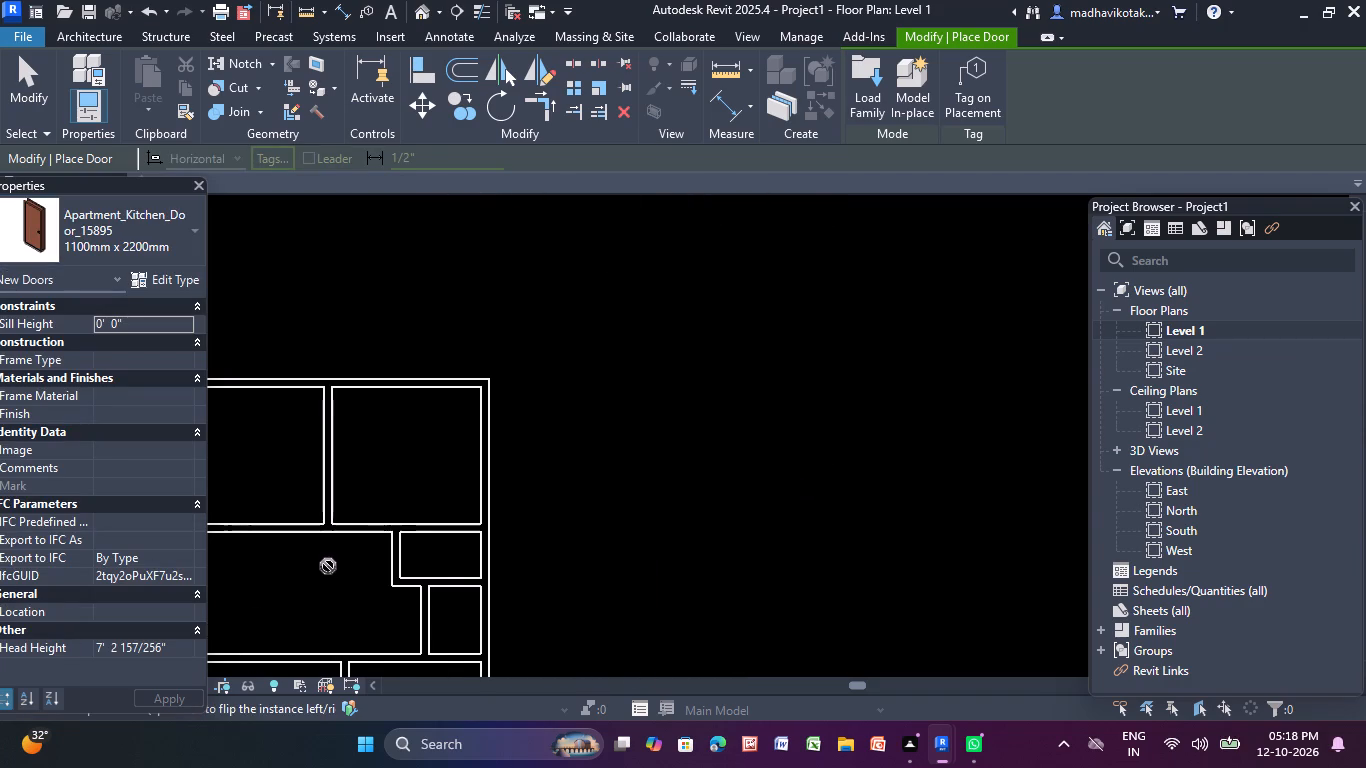
pyautogui.moveTo(327, 566); pyautogui.dragTo(444, 441, button='middle')
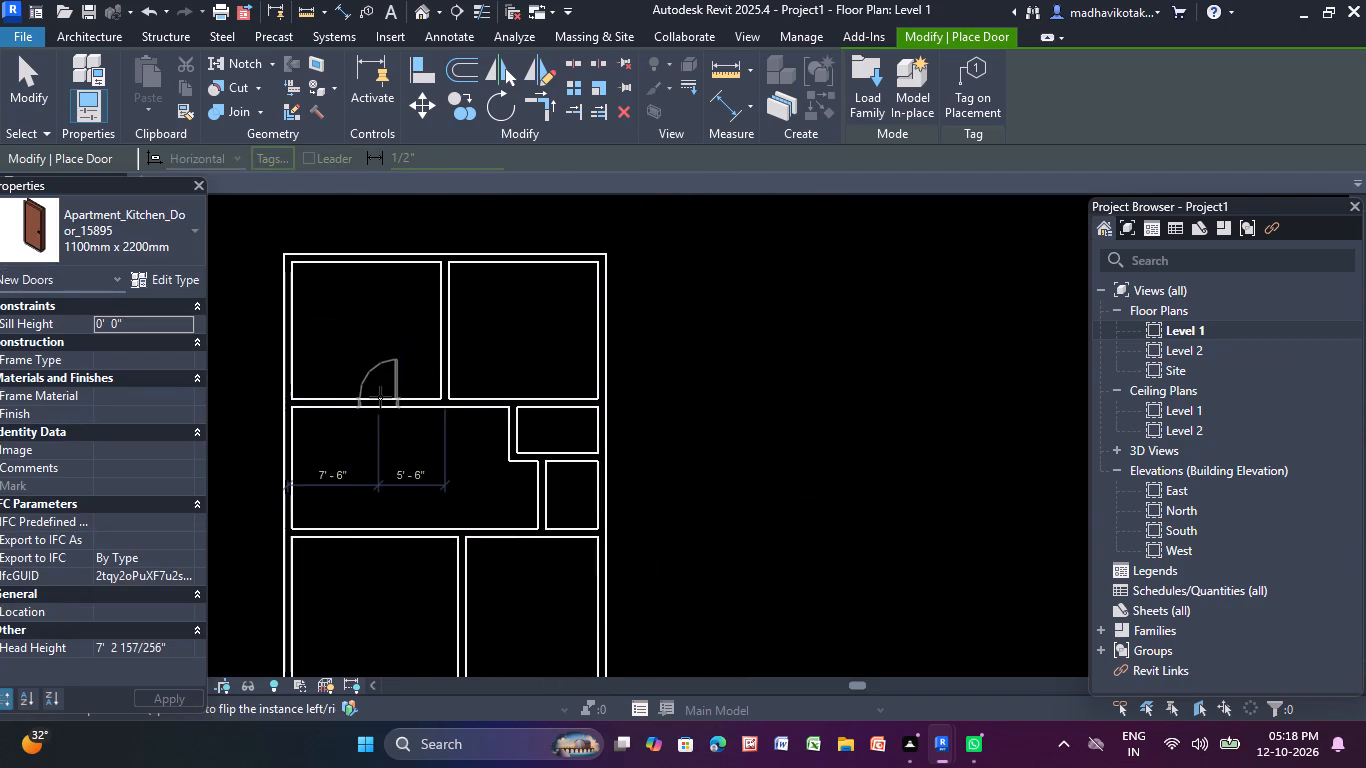
pyautogui.click(396, 398)
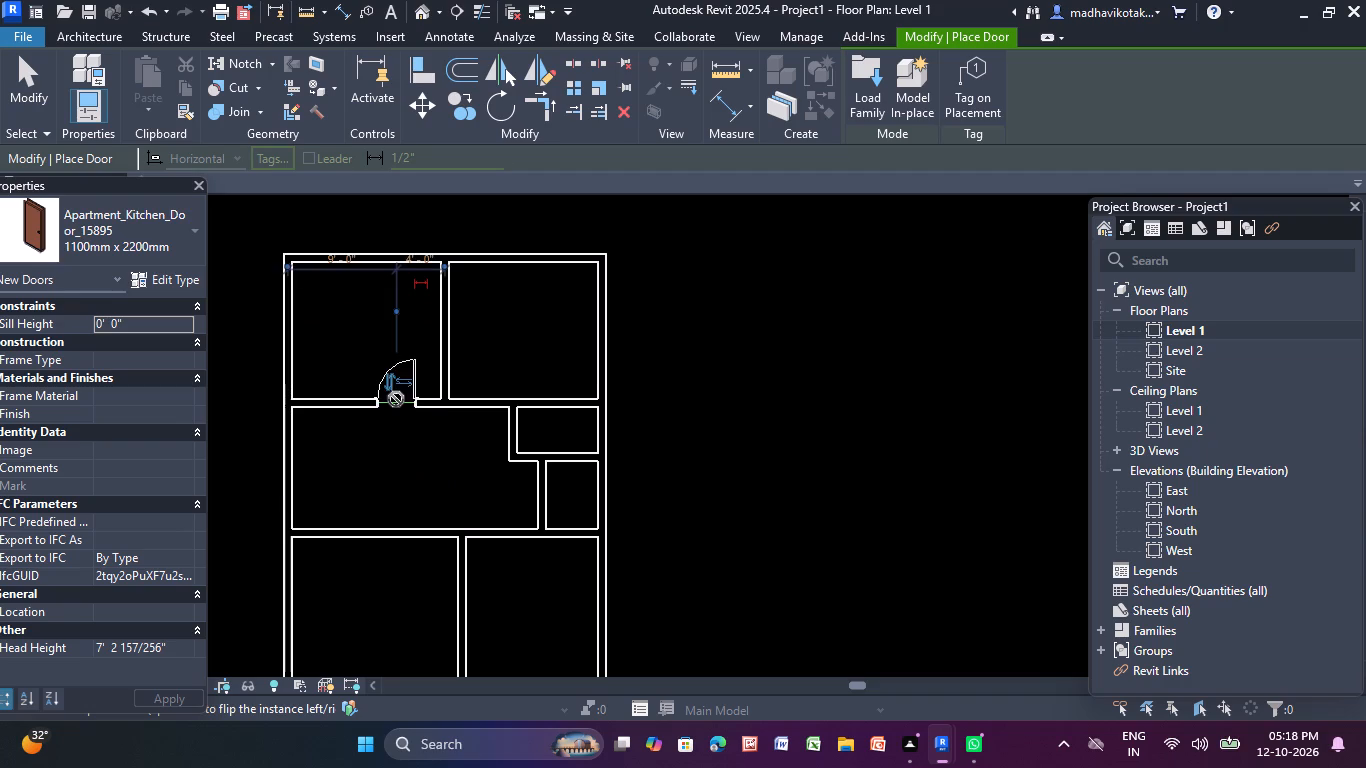
# Examine the placed kitchen-type door, the partitions and the front entrance from several angles in the 3D view.
pyautogui.click(415, 3)
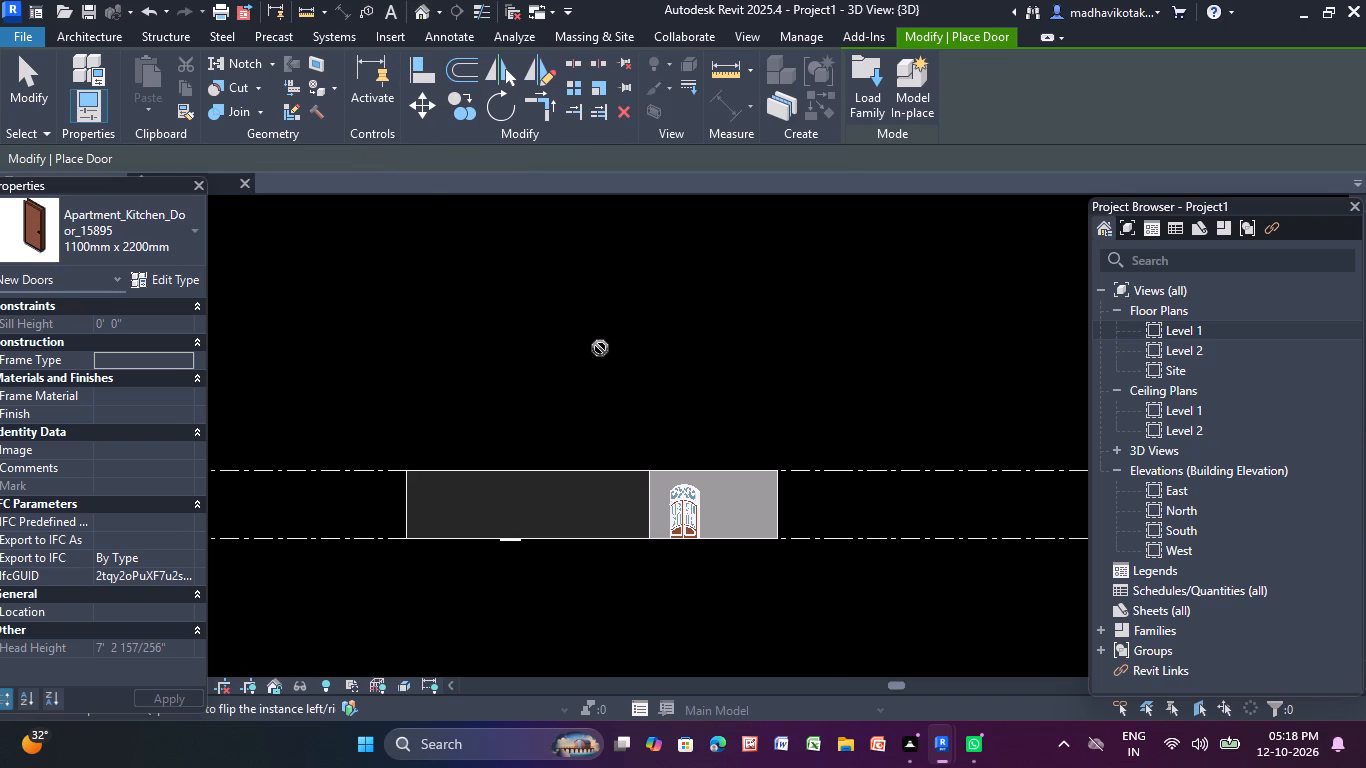
pyautogui.keyDown('shift'); pyautogui.moveTo(602, 347); pyautogui.dragTo(425, 526, button='middle'); pyautogui.keyUp('shift')
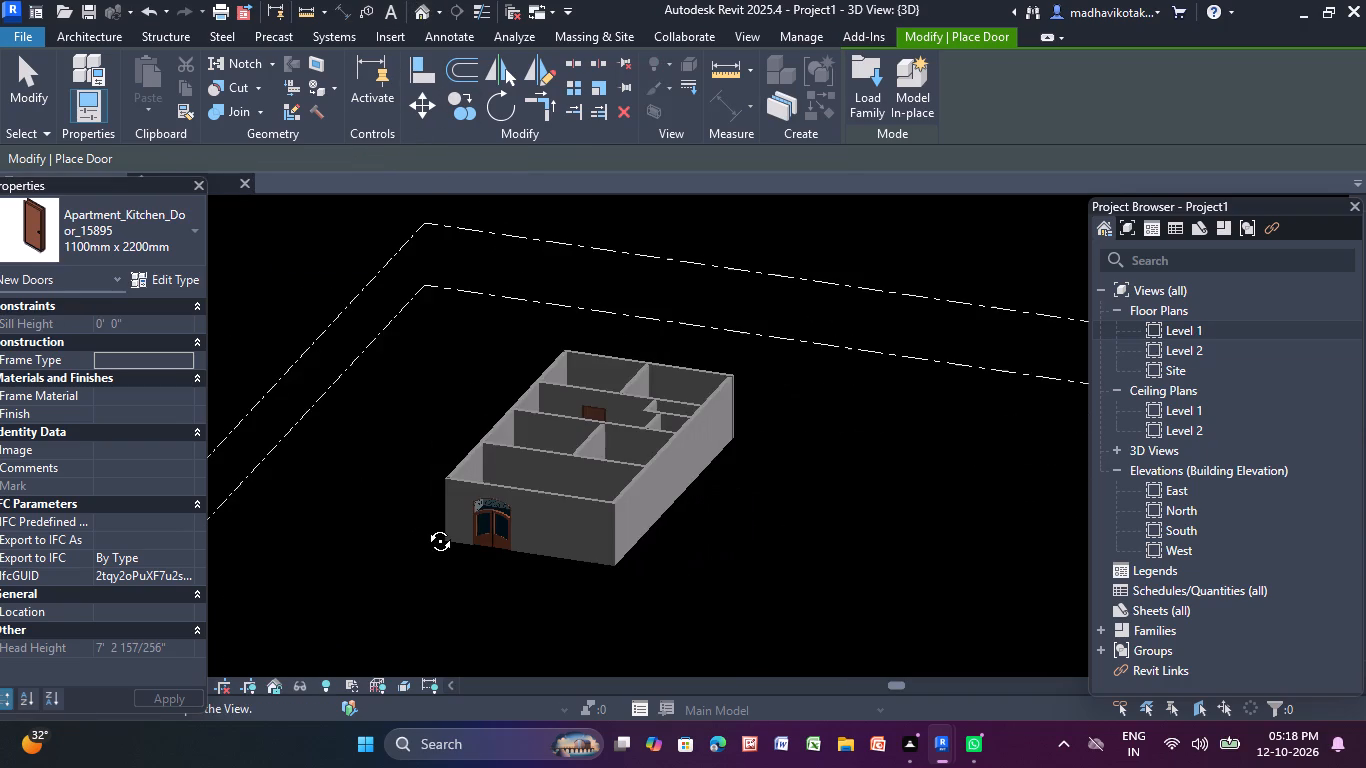
pyautogui.keyDown('shift'); pyautogui.moveTo(425, 526); pyautogui.dragTo(395, 567, button='middle'); pyautogui.keyUp('shift')
pyautogui.scroll(5, 690, 380)
pyautogui.scroll(8, 555, 435)
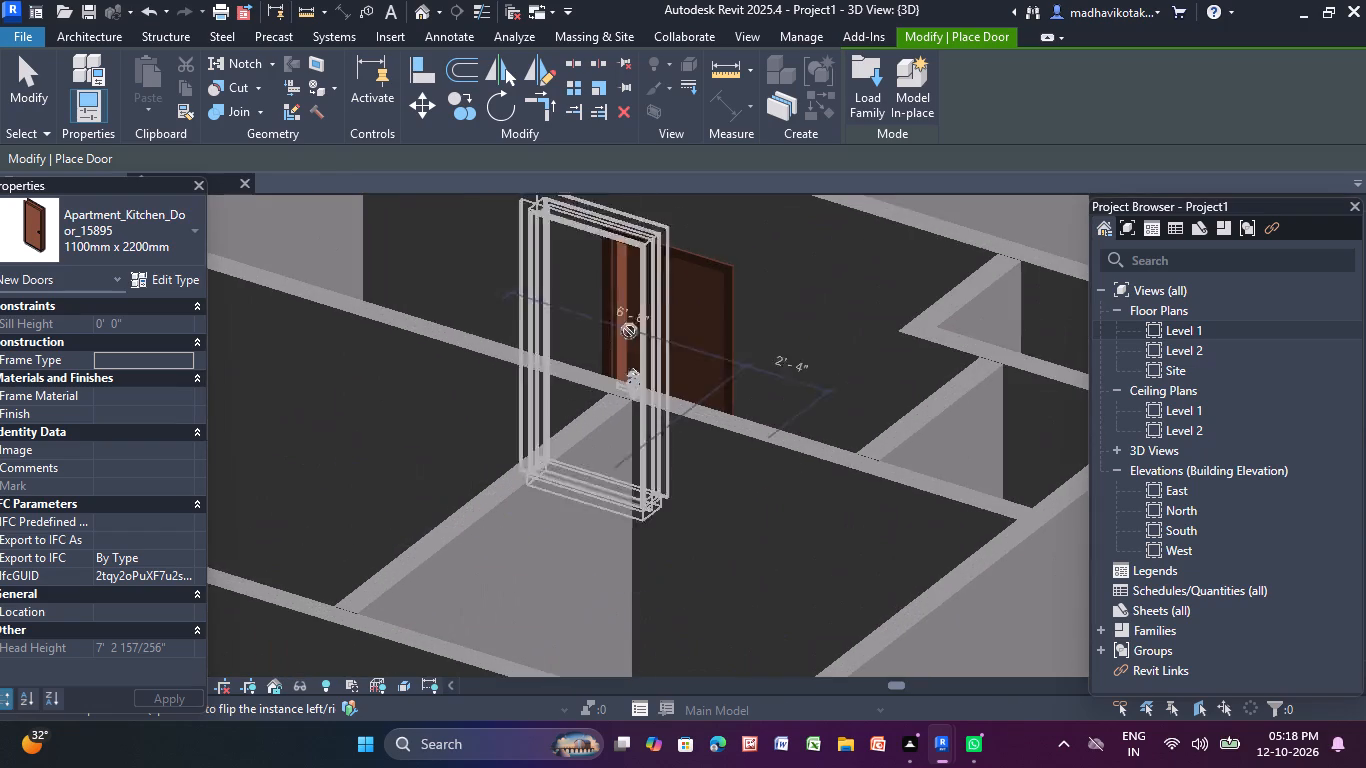
pyautogui.scroll(5, 653, 312)
pyautogui.scroll(-12, 649, 315)
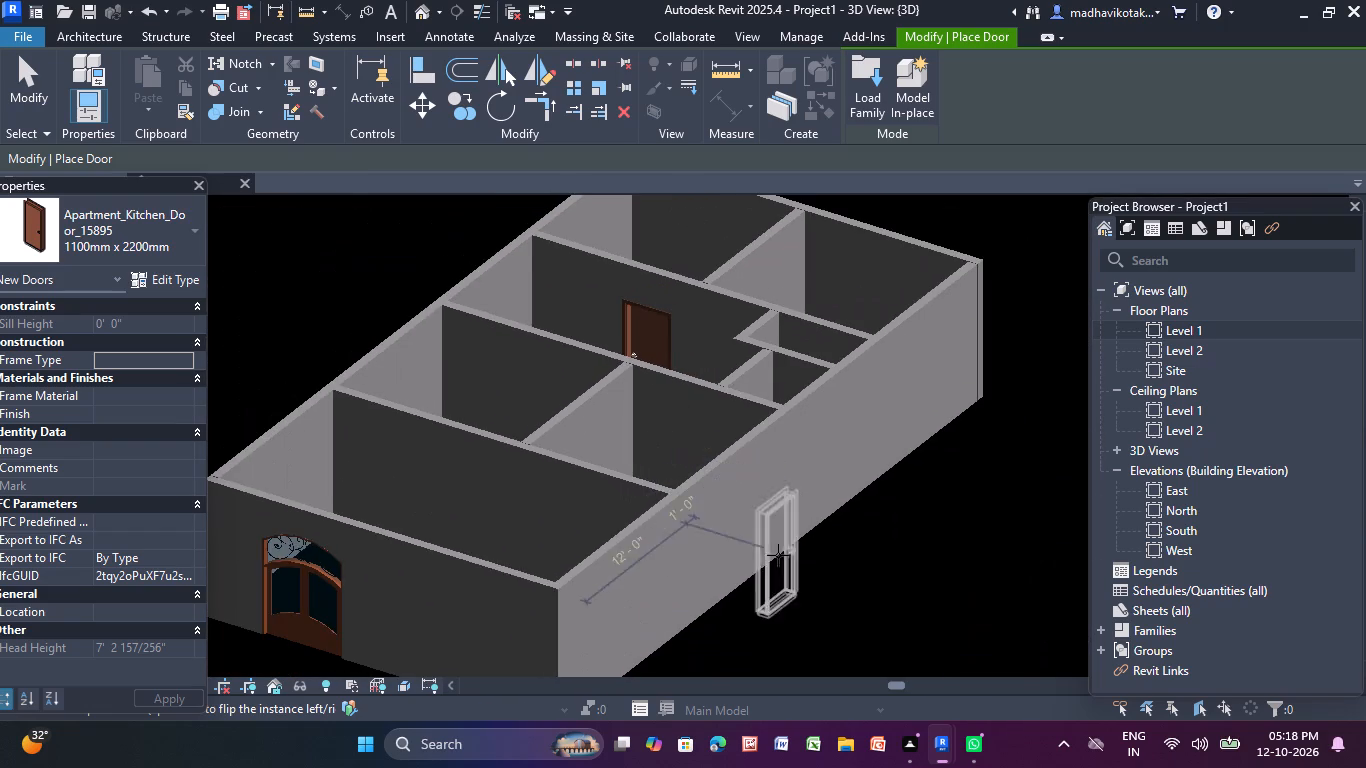
pyautogui.keyDown('shift'); pyautogui.moveTo(777, 560); pyautogui.dragTo(830, 408, button='middle'); pyautogui.keyUp('shift')
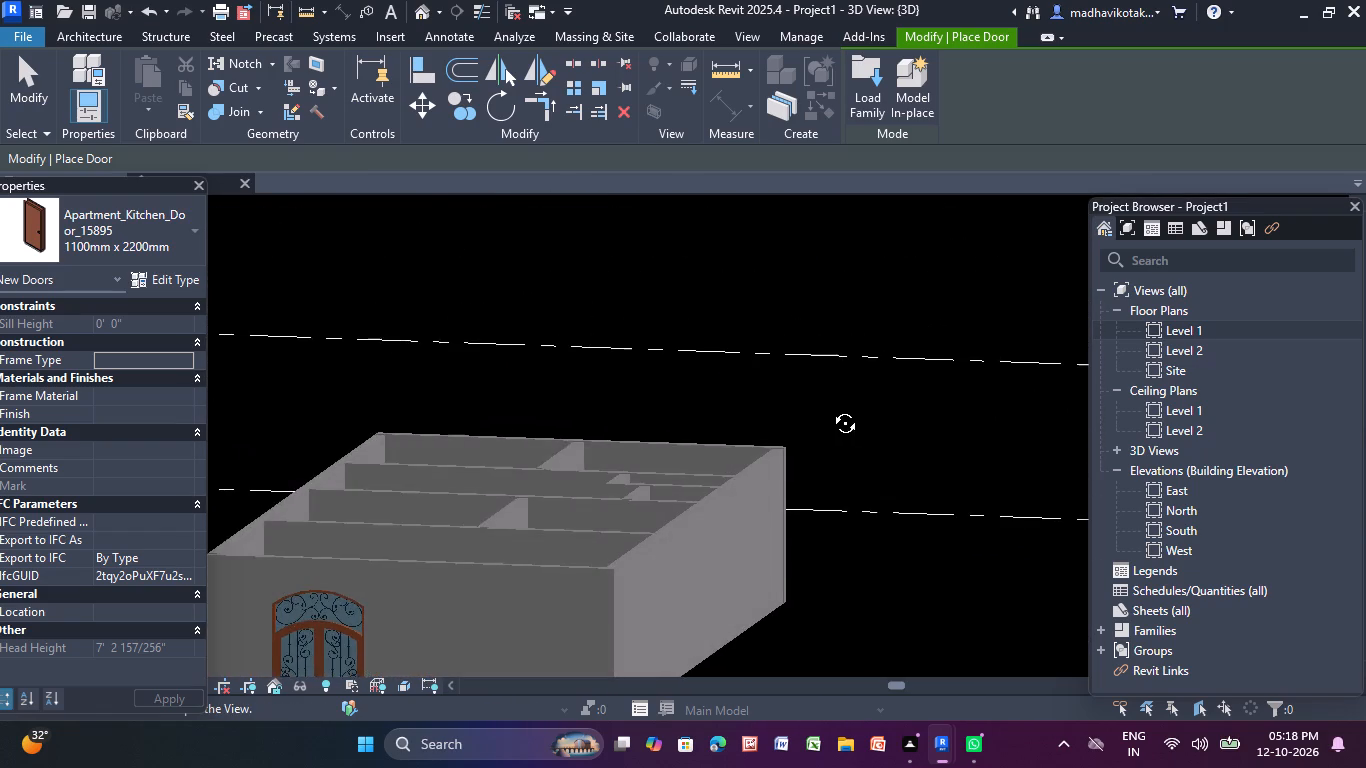
pyautogui.keyDown('shift'); pyautogui.moveTo(830, 408); pyautogui.dragTo(943, 390, button='middle'); pyautogui.keyUp('shift')
pyautogui.scroll(-2, 929, 395)
pyautogui.moveTo(925, 395); pyautogui.dragTo(888, 248, button='middle')
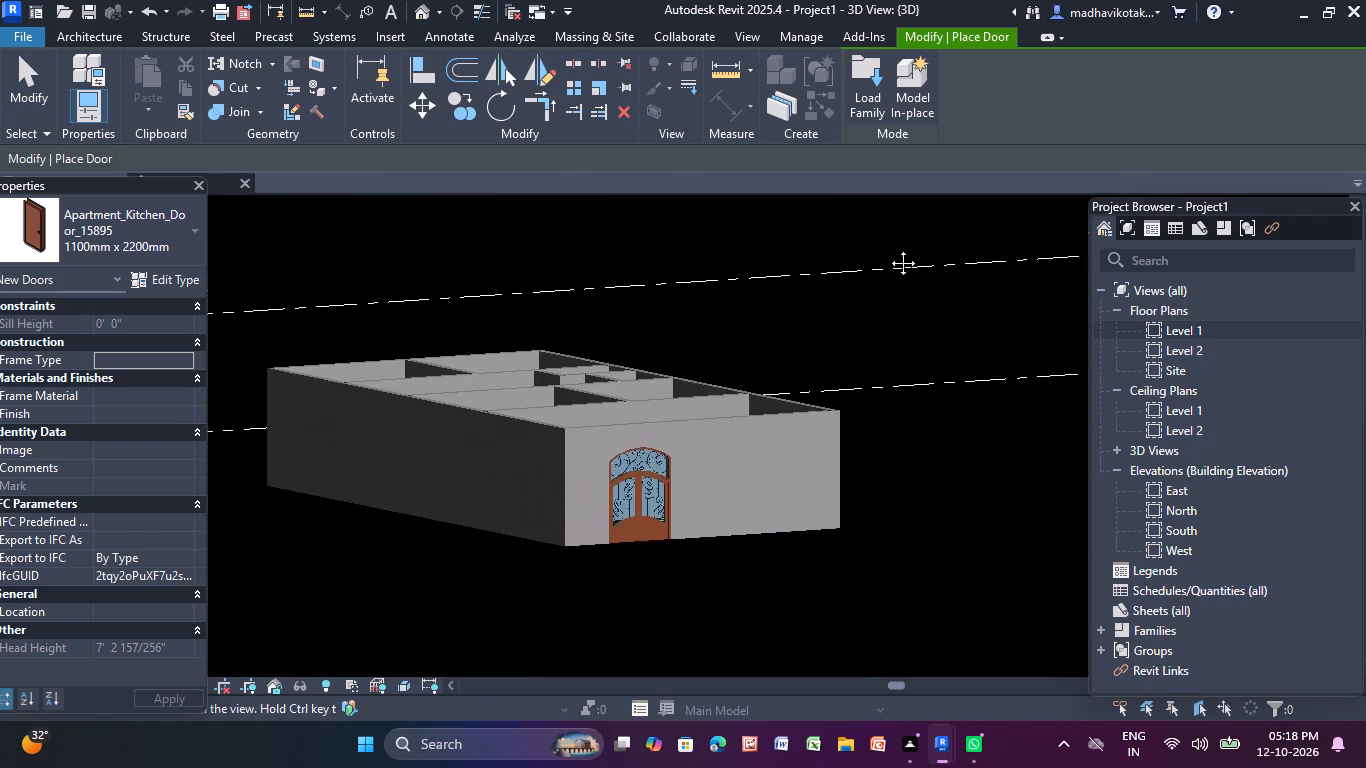
pyautogui.moveTo(888, 248); pyautogui.dragTo(888, 252, button='middle')
pyautogui.moveTo(910, 403); pyautogui.dragTo(871, 425, button='middle')
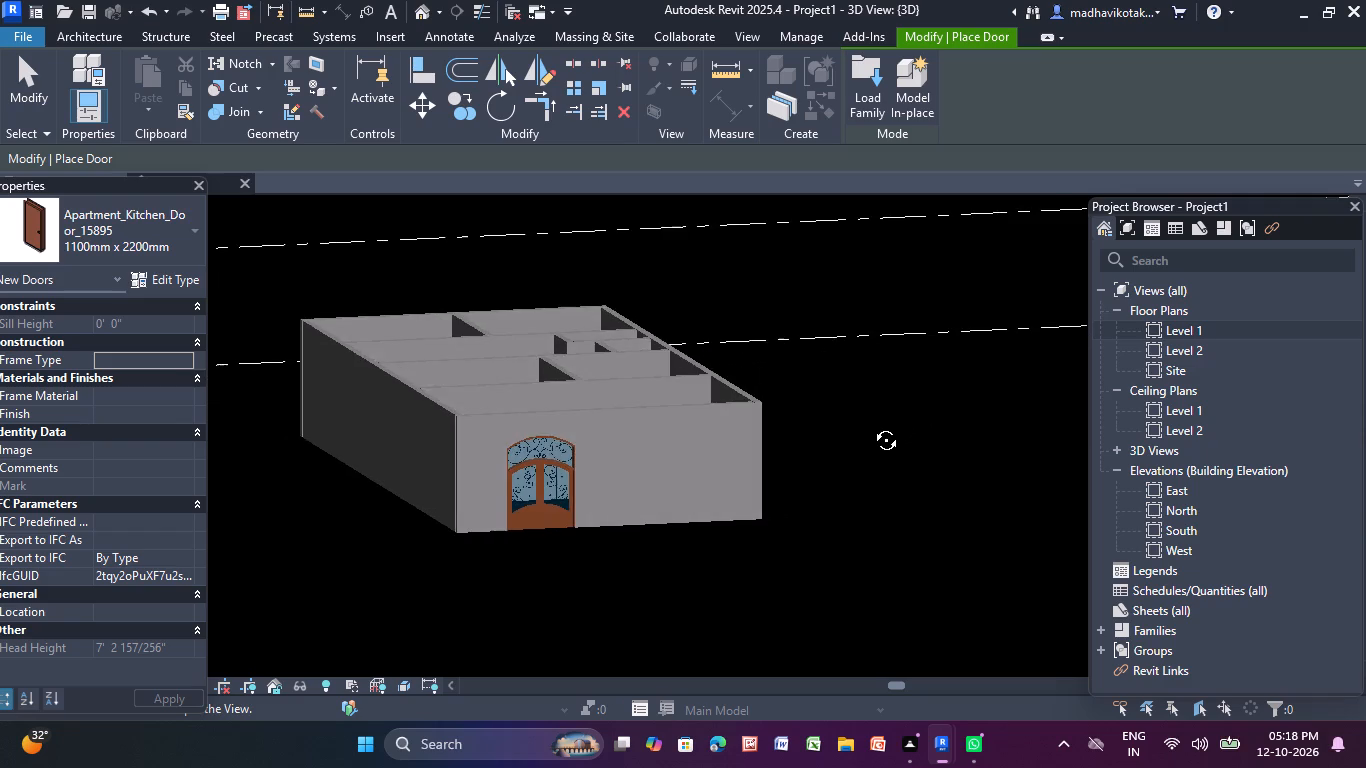
pyautogui.moveTo(871, 425); pyautogui.dragTo(984, 395, button='middle')
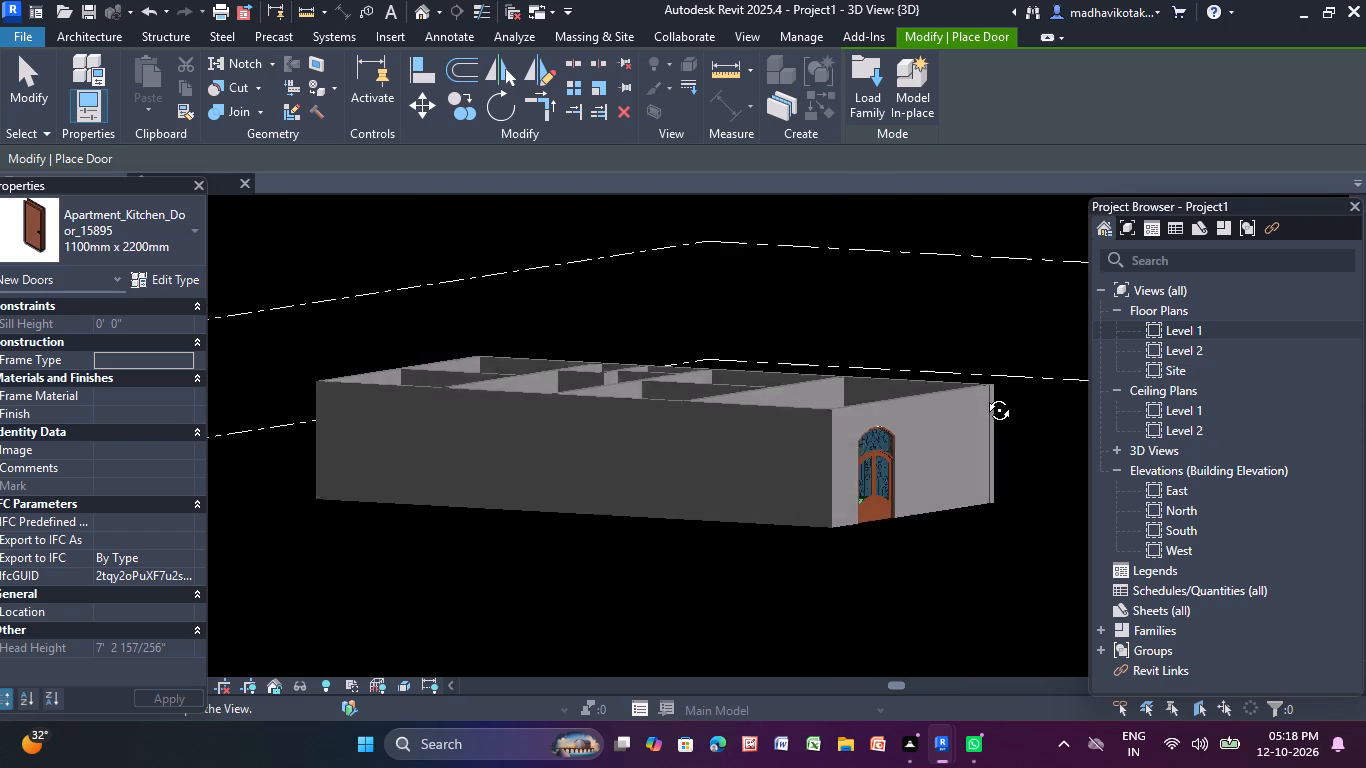
pyautogui.moveTo(984, 395); pyautogui.dragTo(972, 405, button='middle')
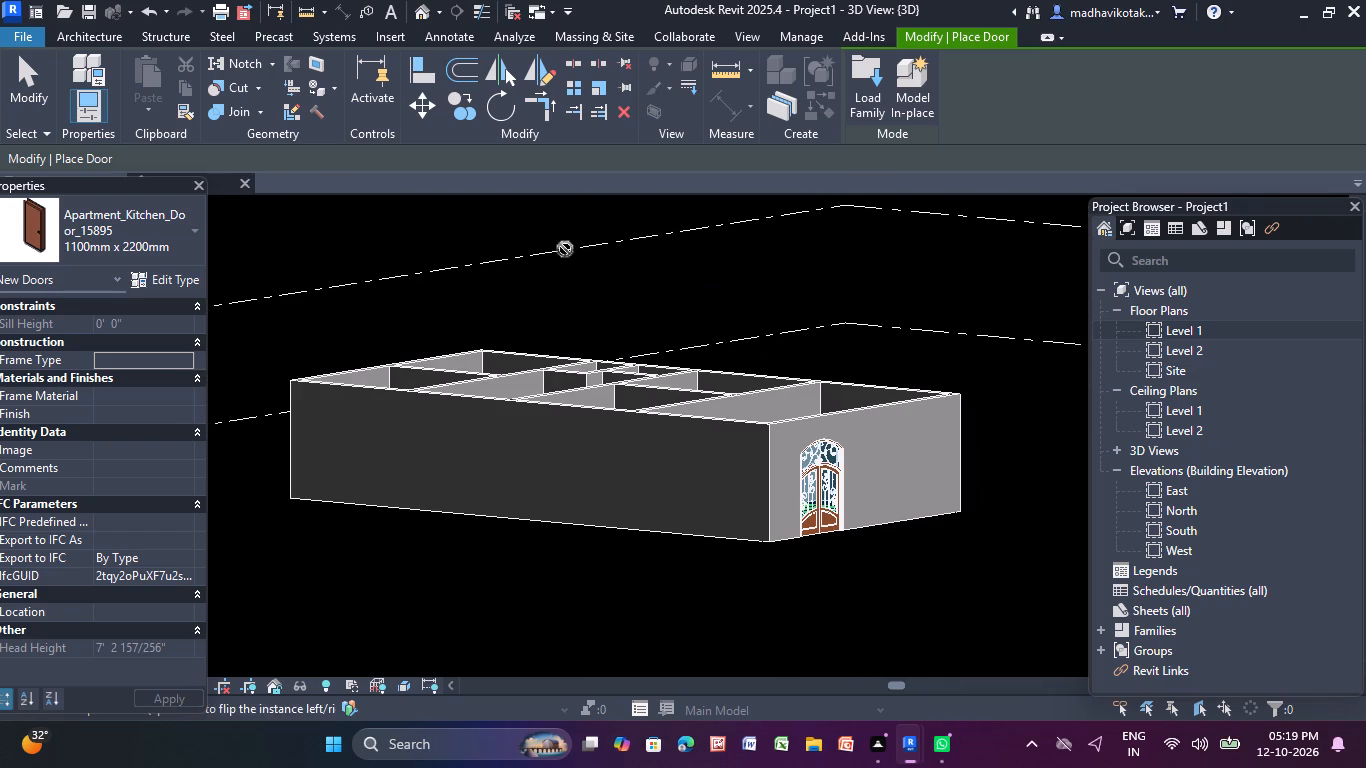
# On the Level 1 plan, place another 1100mm x 2200mm Apartment_Kitchen_Door_15895 between the central hall and left room below, about 9'-5" from the exterior wall.
pyautogui.doubleClick(1229, 336)
pyautogui.doubleClick(1227, 332)
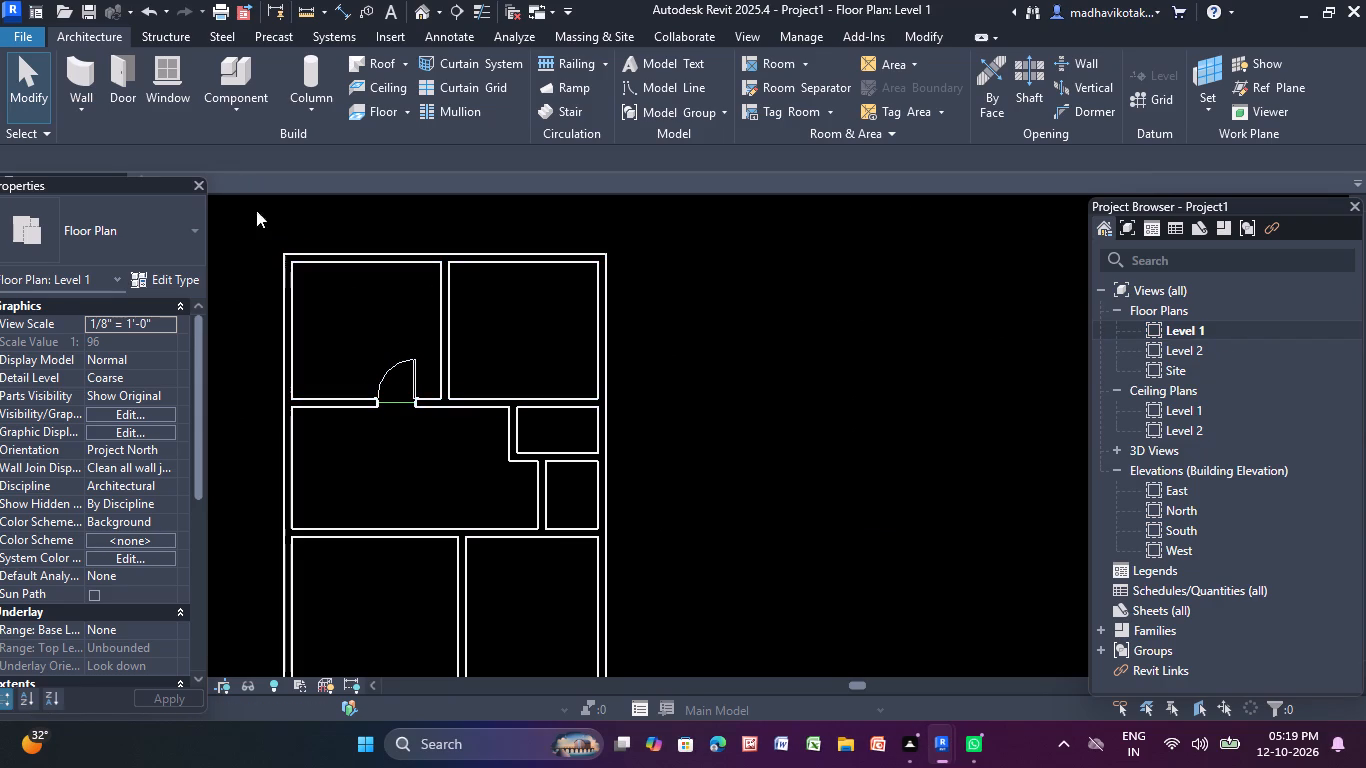
pyautogui.click(134, 63)
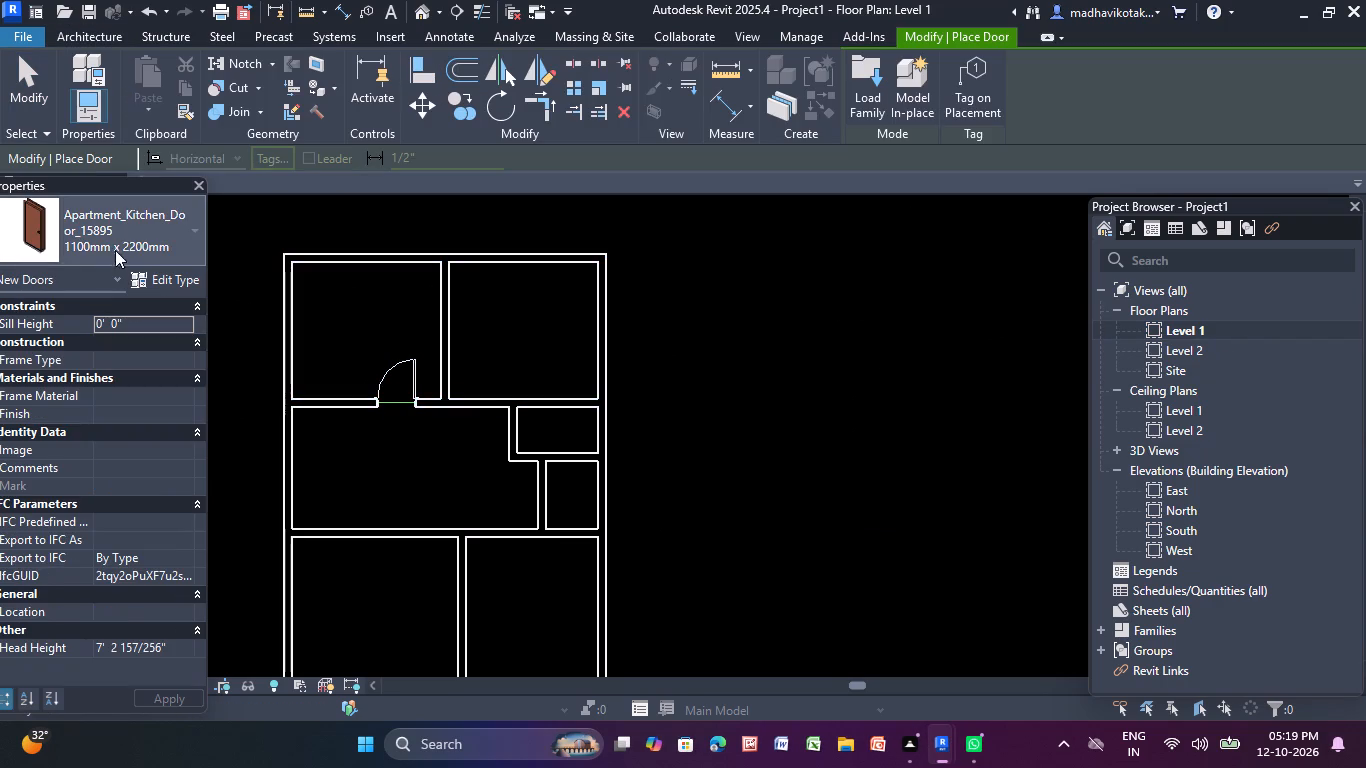
pyautogui.click(114, 243)
pyautogui.click(110, 260)
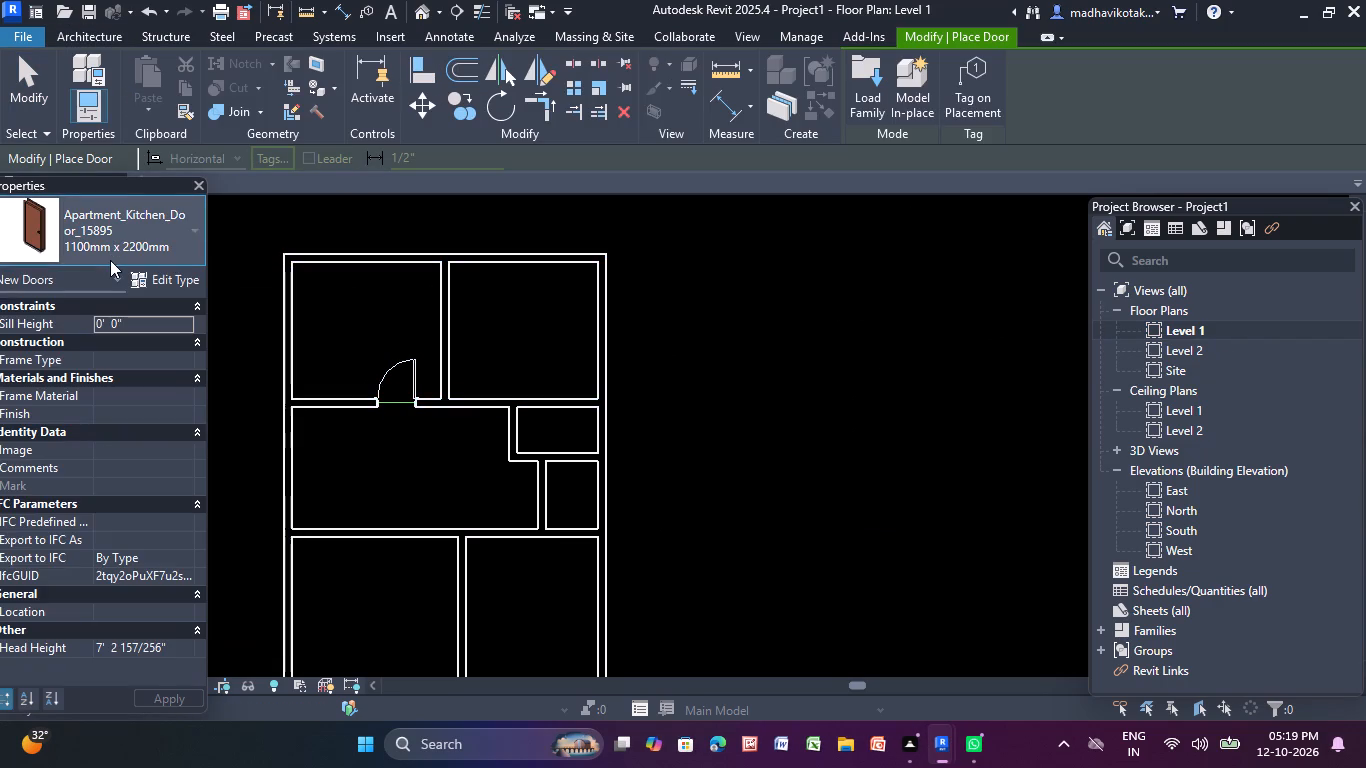
pyautogui.click(400, 525)
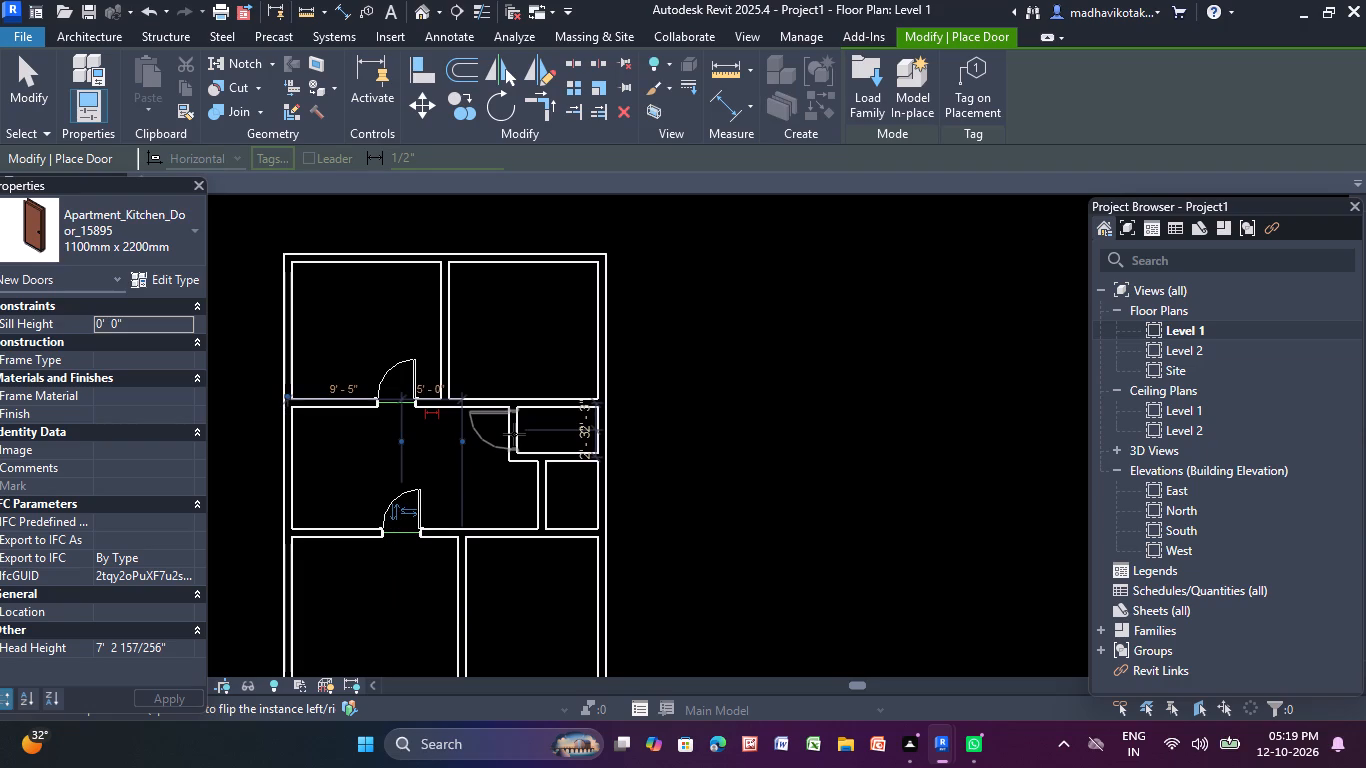
# Place a Single-Flush 30" x 84" door in the upper small room's left wall, centred about 2'-3" from each adjoining wall and swinging inward.
pyautogui.scroll(1, 514, 434)
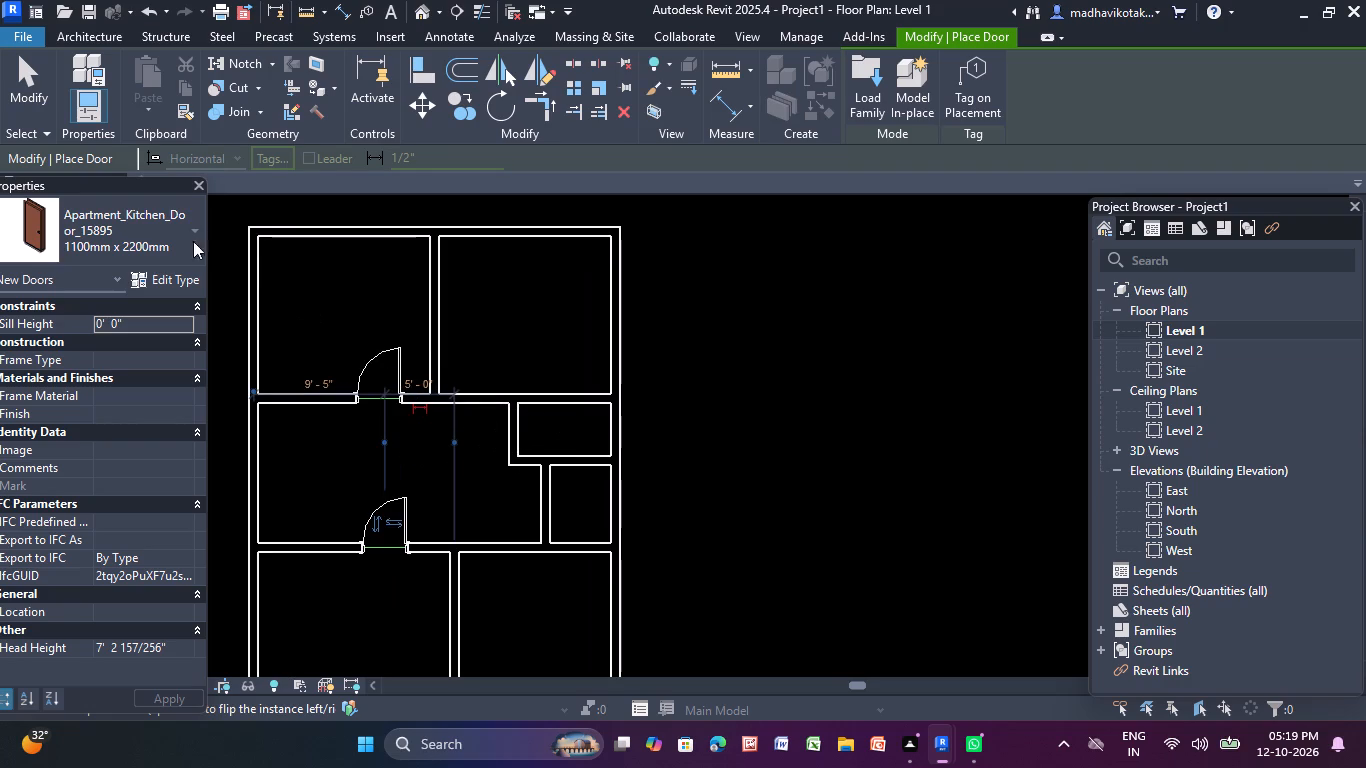
pyautogui.click(191, 220)
pyautogui.click(115, 445)
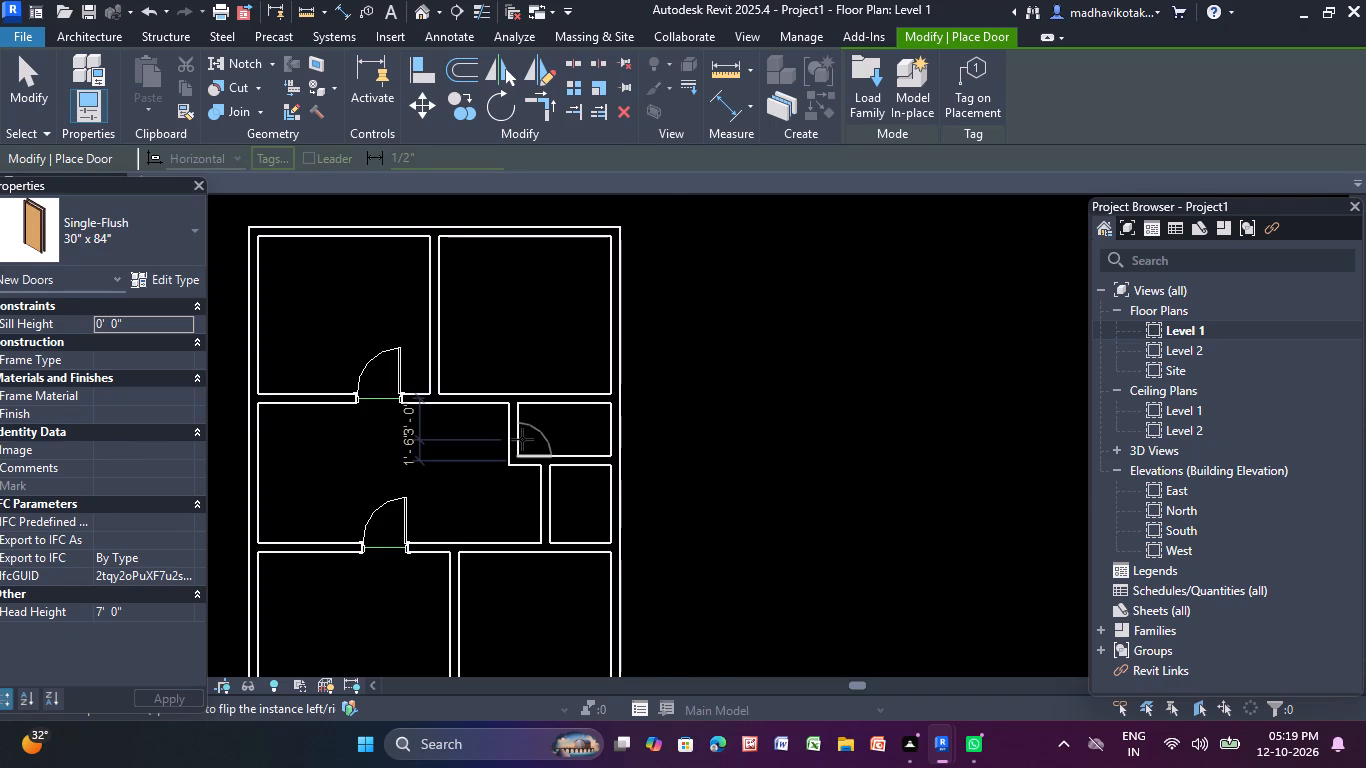
pyautogui.scroll(5, 522, 434)
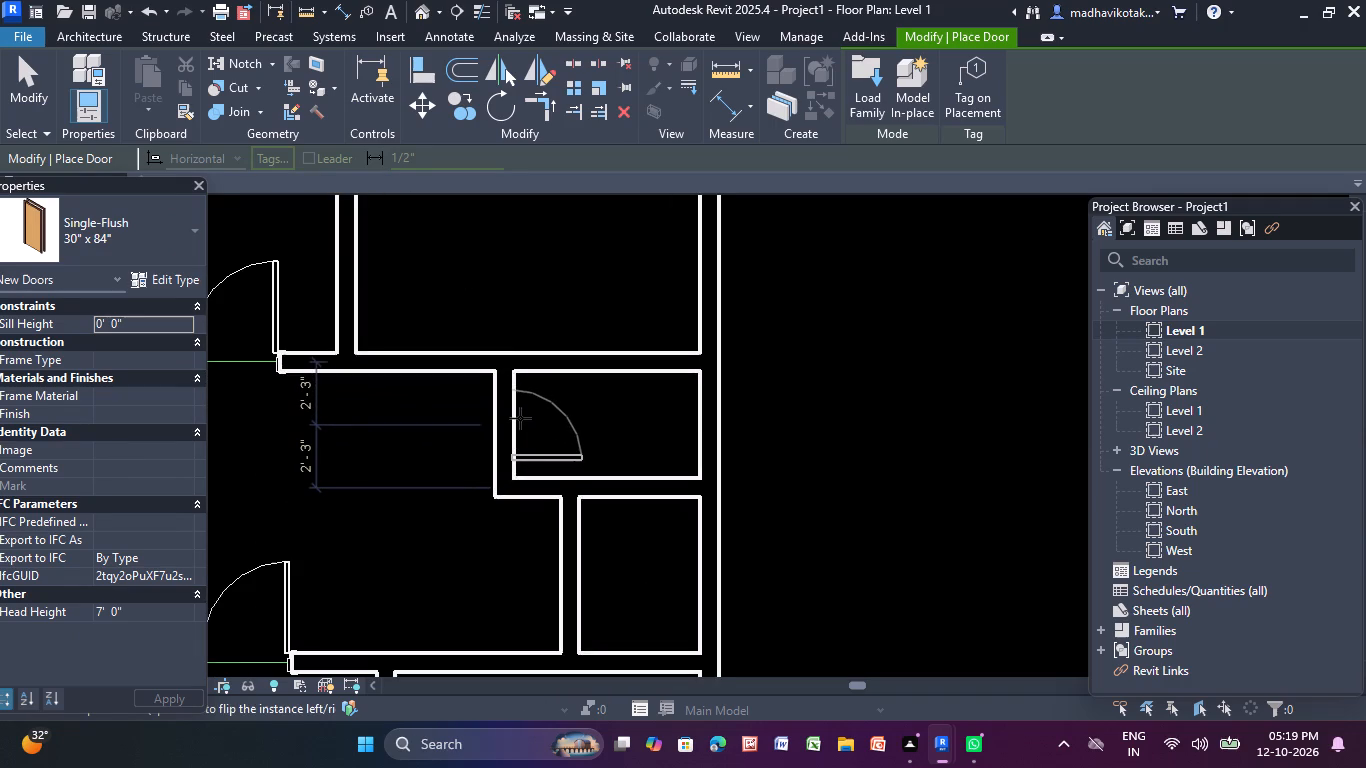
pyautogui.click(520, 418)
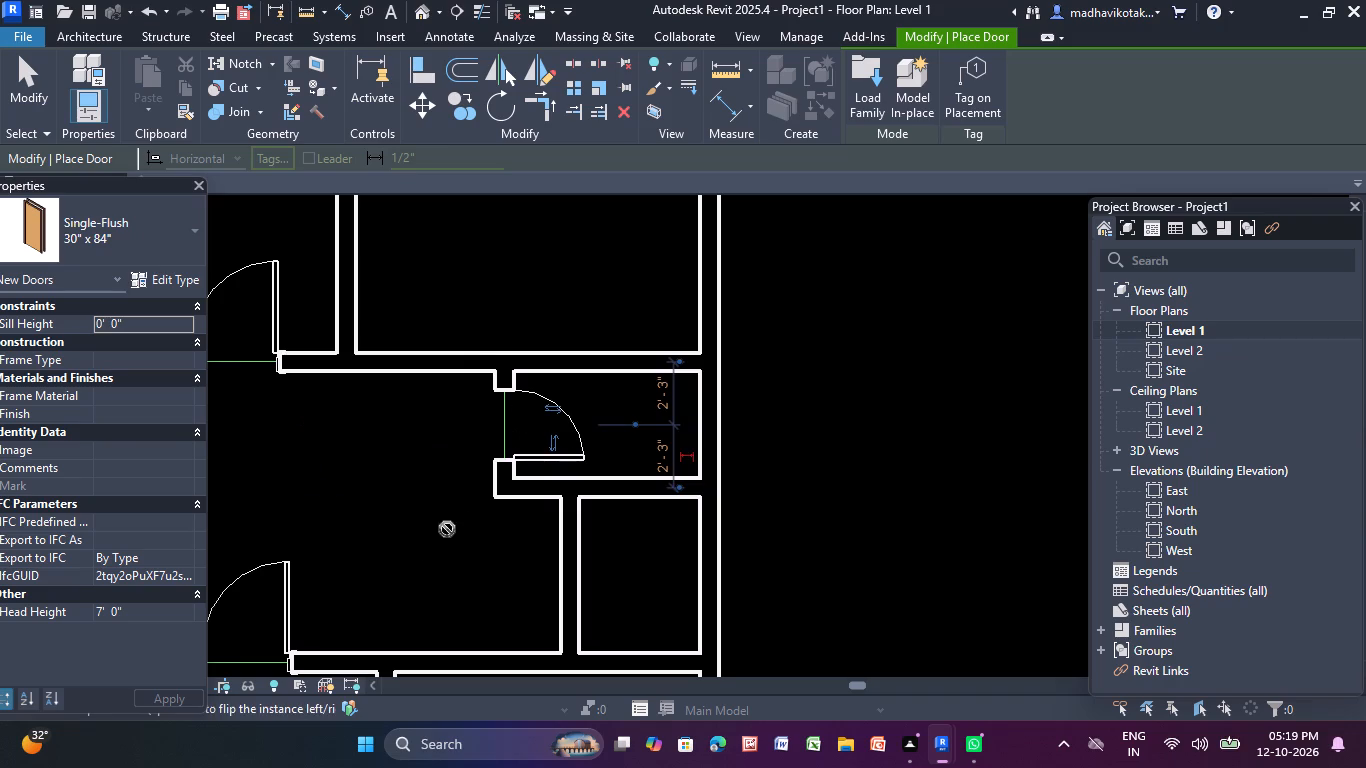
# Place a Single-Flush 30" x 84" door from the central hall into the right room below, about 2'-6" from the partition dividing the lower rooms.
pyautogui.scroll(-1, 419, 565)
pyautogui.moveTo(409, 571); pyautogui.dragTo(248, 284, button='middle')
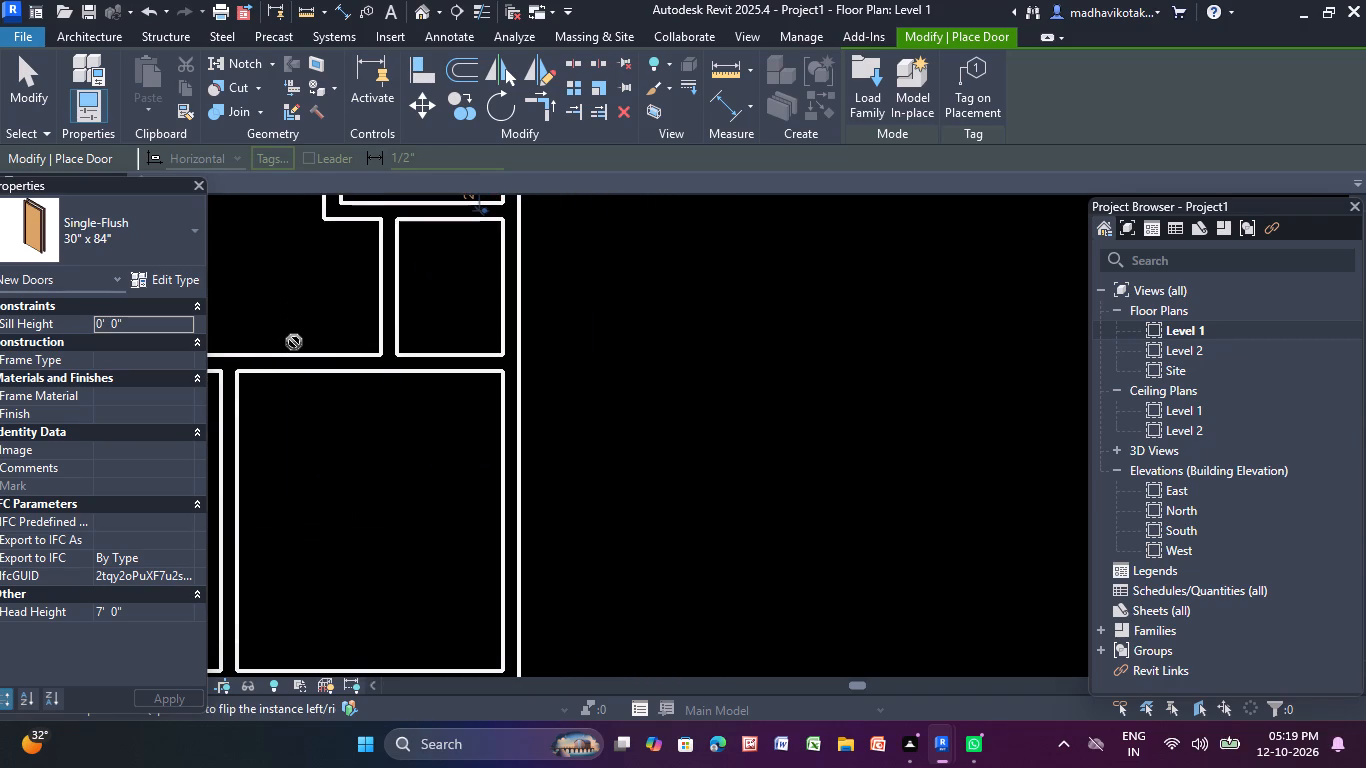
pyautogui.scroll(-1, 304, 336)
pyautogui.moveTo(304, 336); pyautogui.dragTo(330, 436, button='middle')
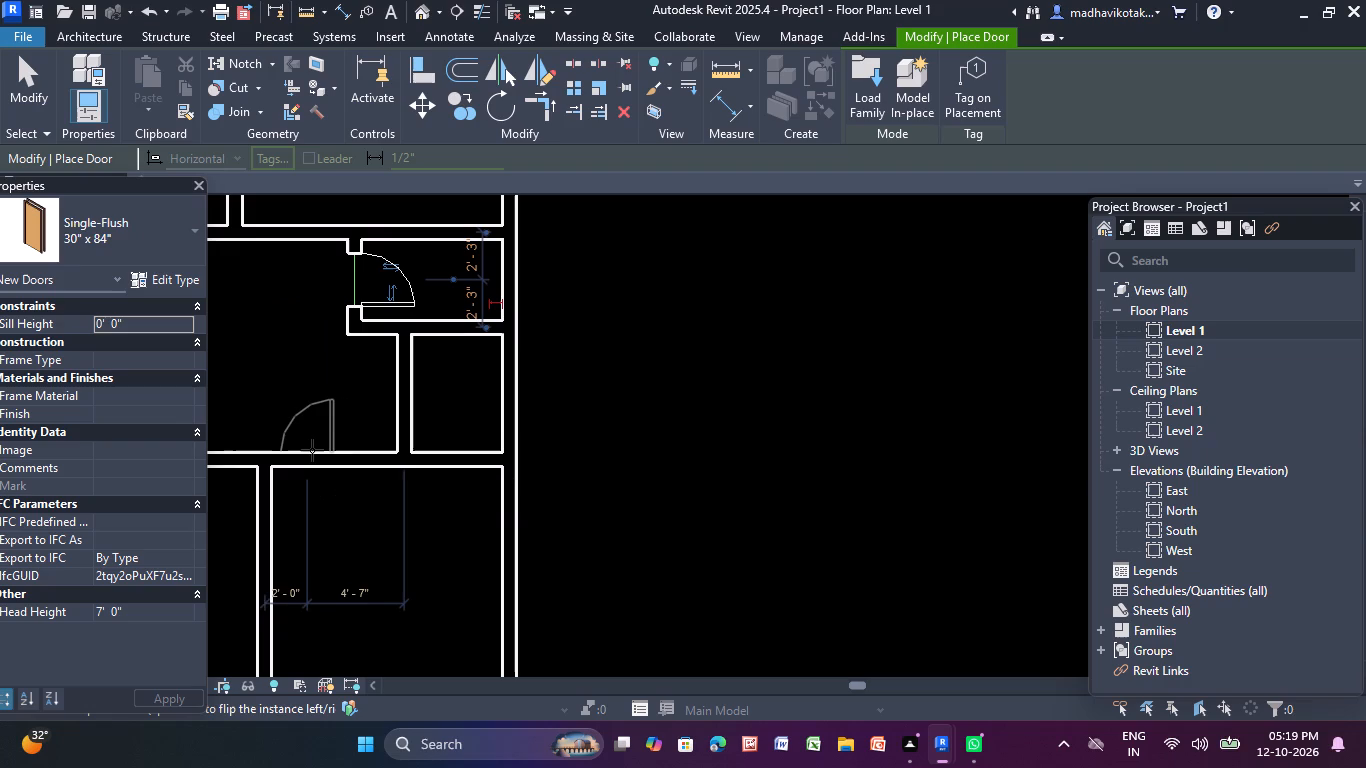
pyautogui.click(314, 474)
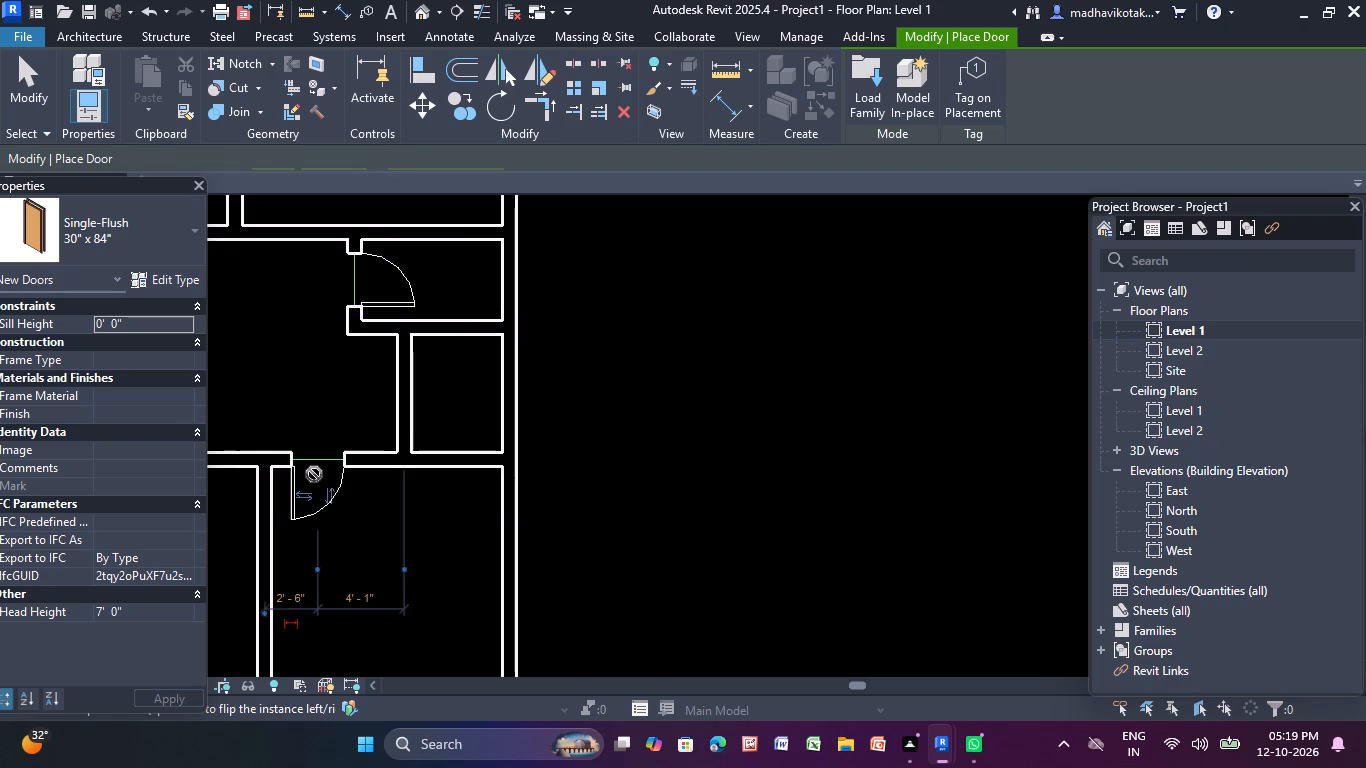
# Place a Single-Flush 30" x 84" door in the lower small room's left wall, about 2'-6" from its upper wall, and end door placement.
pyautogui.scroll(-3, 373, 544)
pyautogui.moveTo(370, 558); pyautogui.dragTo(388, 421, button='middle')
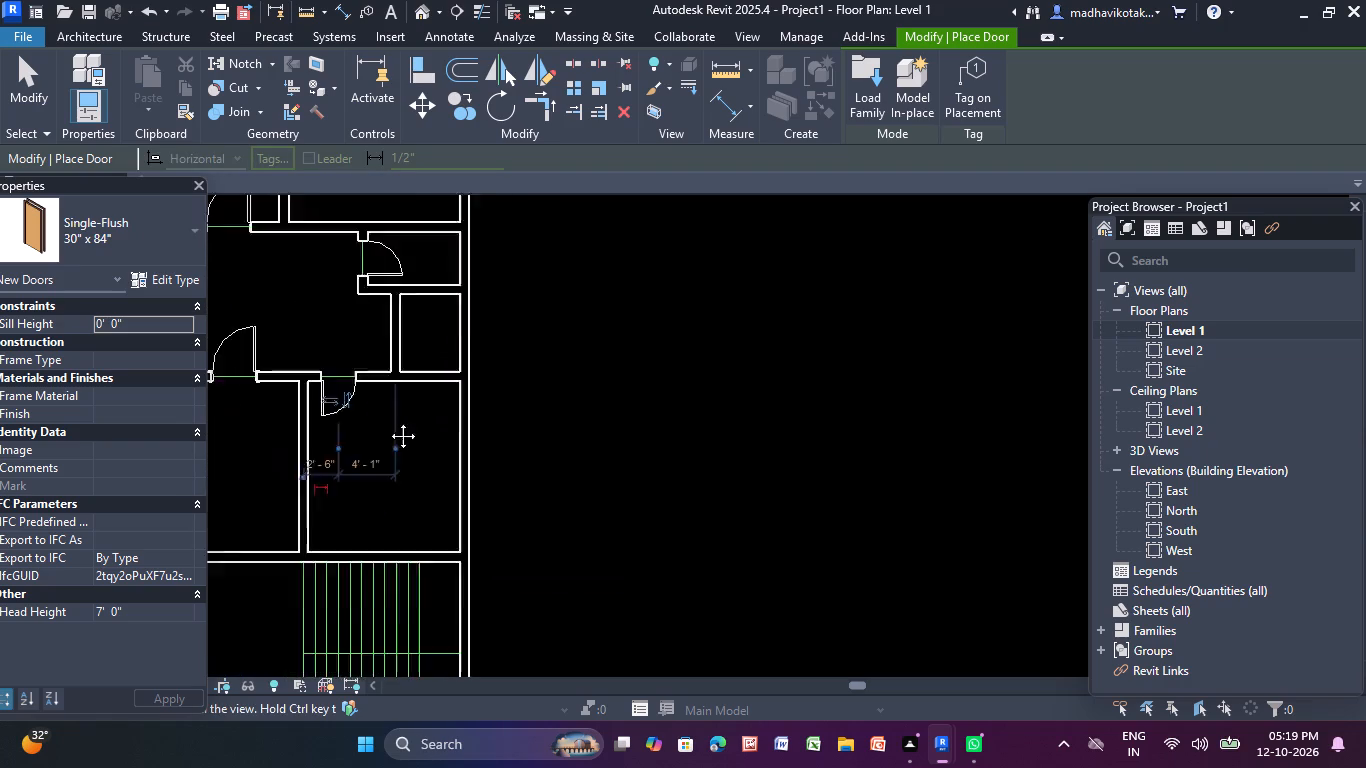
pyautogui.moveTo(388, 421); pyautogui.dragTo(512, 427, button='middle')
pyautogui.scroll(-1, 511, 428)
pyautogui.moveTo(511, 428); pyautogui.dragTo(513, 471, button='middle')
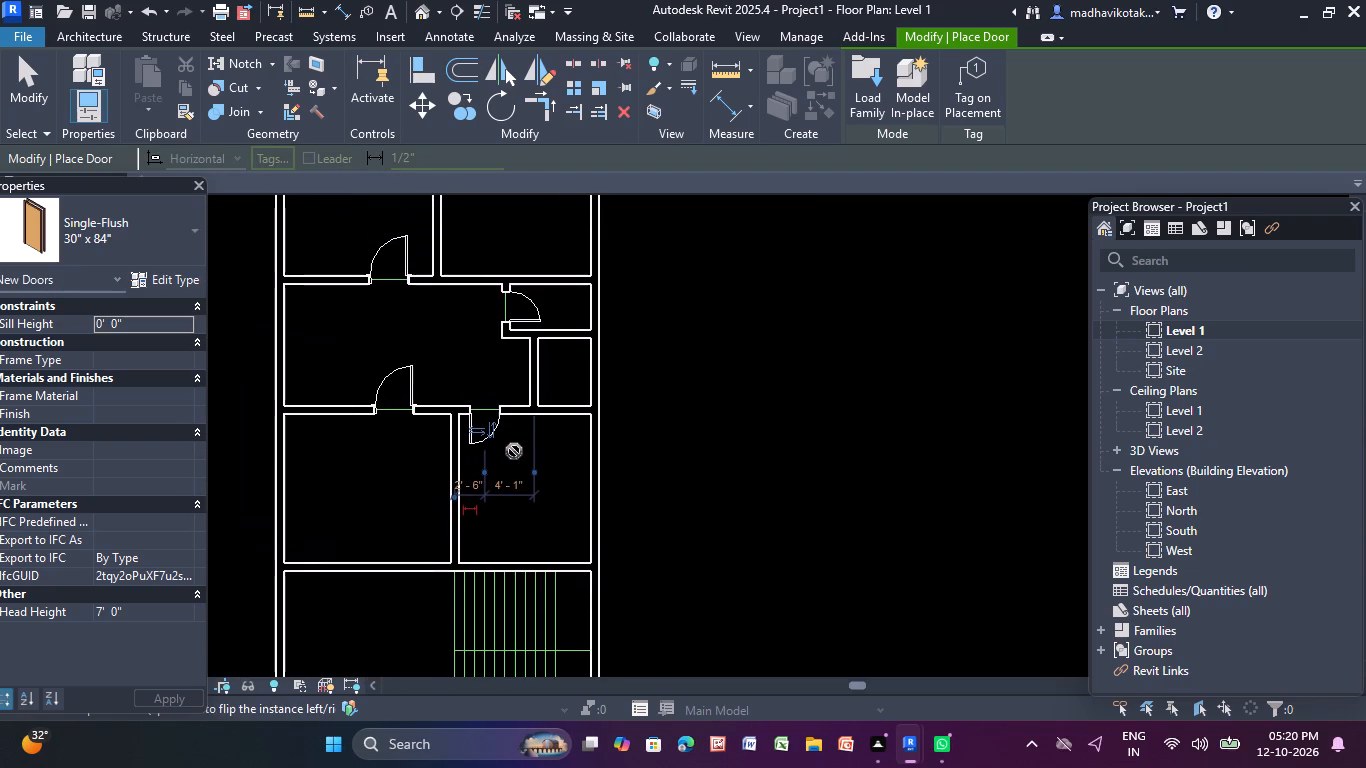
pyautogui.moveTo(515, 443); pyautogui.dragTo(514, 468, button='middle')
pyautogui.scroll(6, 514, 468)
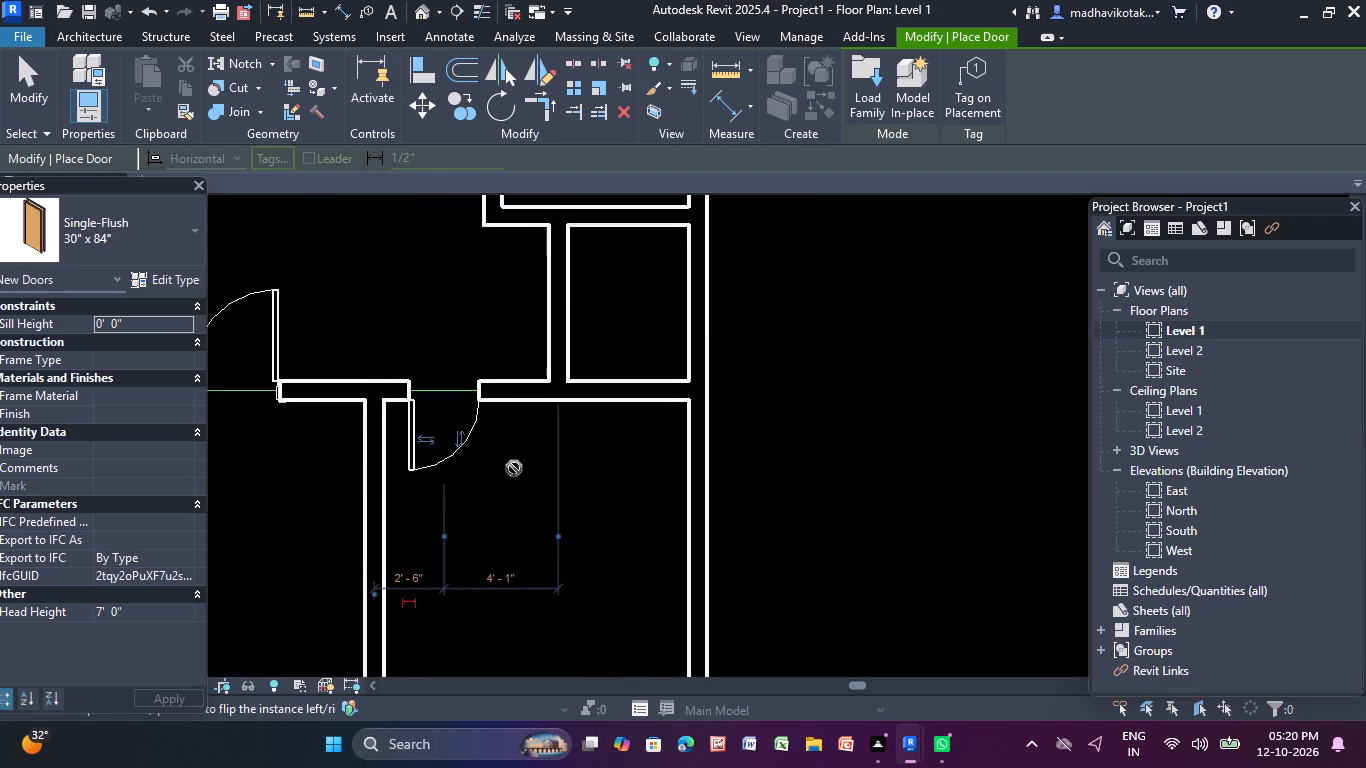
pyautogui.click(564, 287)
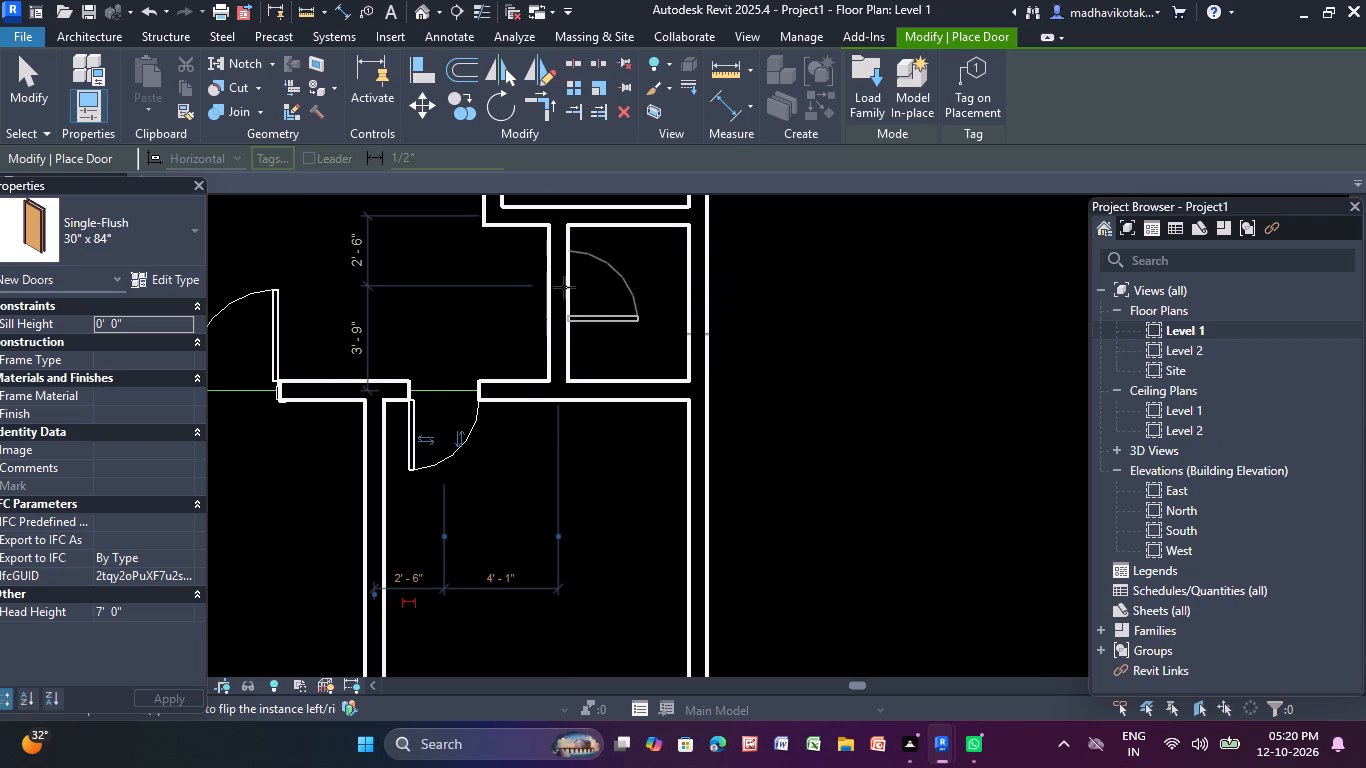
pyautogui.press('`')
pyautogui.press('Escape')
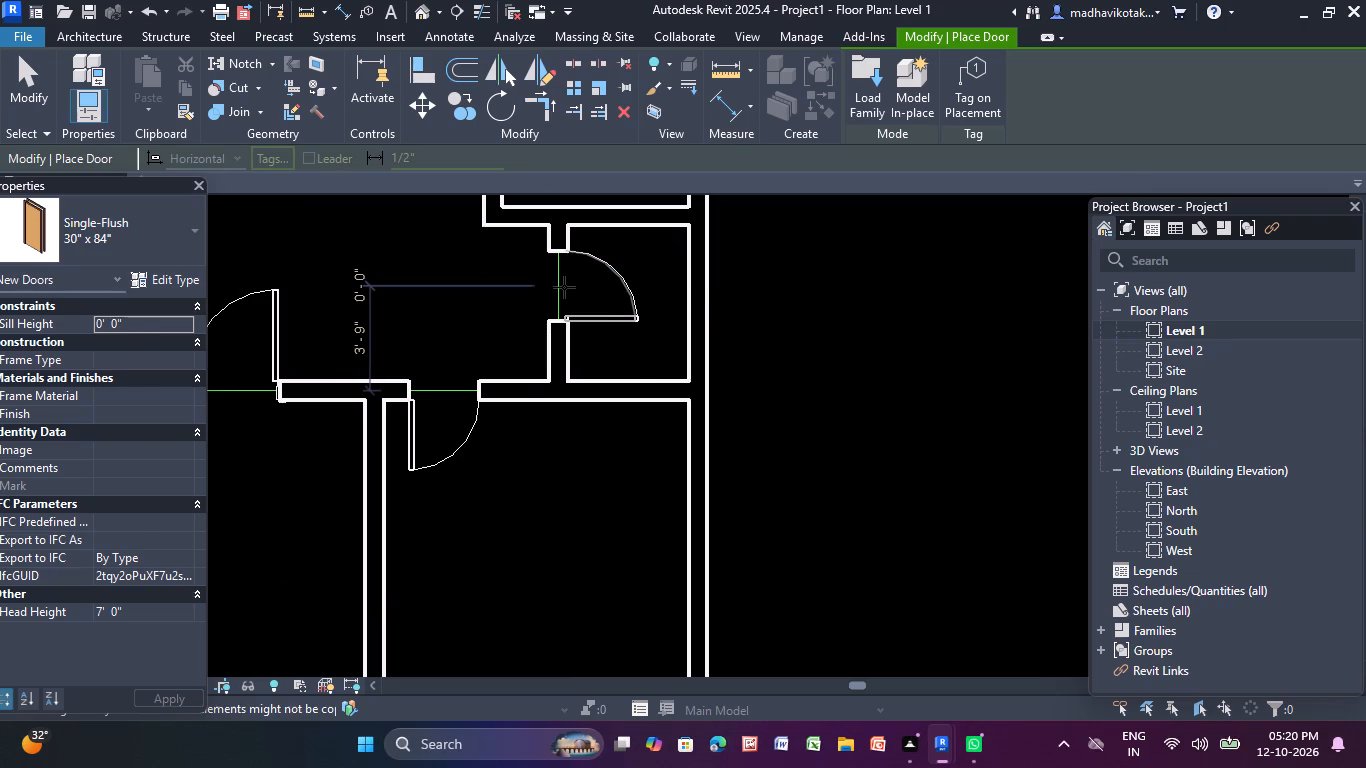
pyautogui.press('Escape')
pyautogui.press('Escape')
pyautogui.press('Escape')
pyautogui.press('Escape')
pyautogui.press('Escape')
pyautogui.scroll(-10, 564, 288)
pyautogui.moveTo(568, 386); pyautogui.dragTo(589, 486, button='middle')
pyautogui.scroll(2, 556, 372)
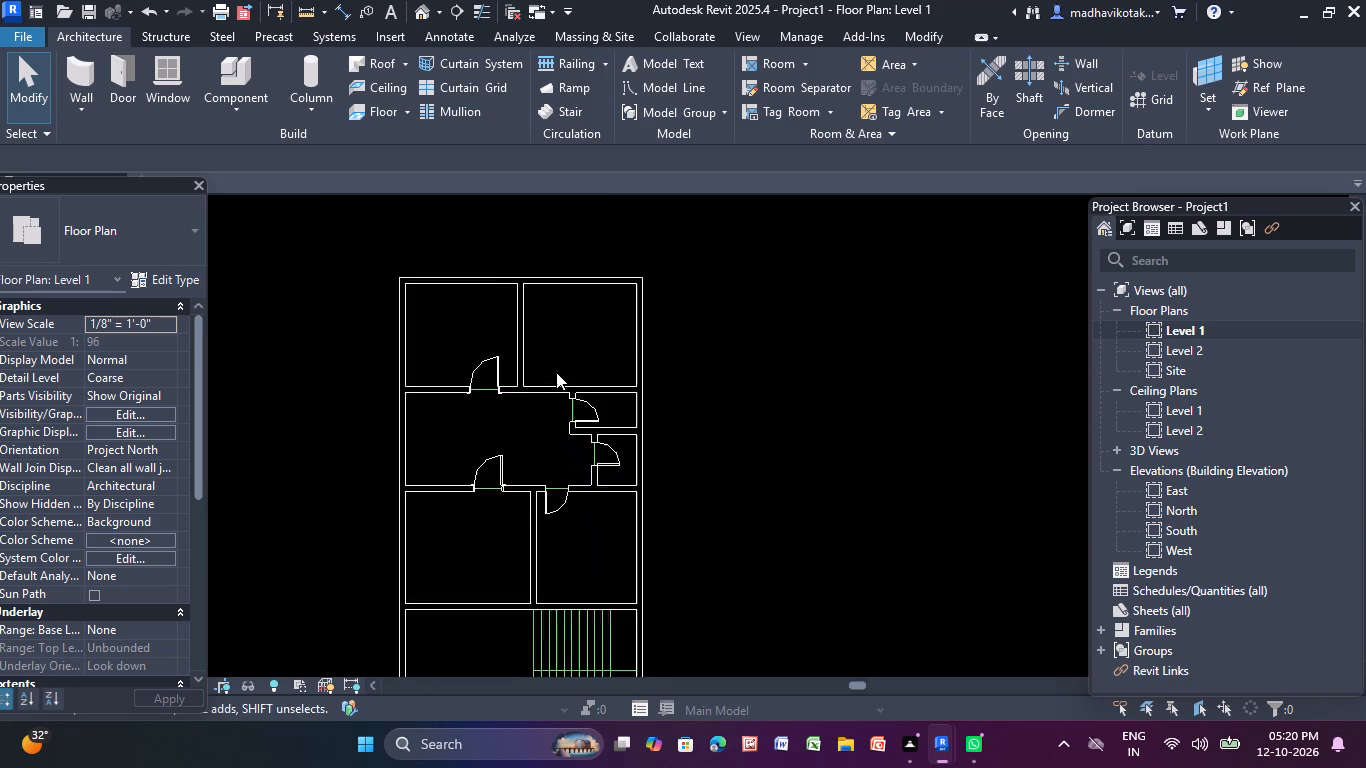
# Load the Windows_Tpl_Plain family from the Windows category of the Autodesk family library.
pyautogui.scroll(1, 556, 372)
pyautogui.click(96, 39)
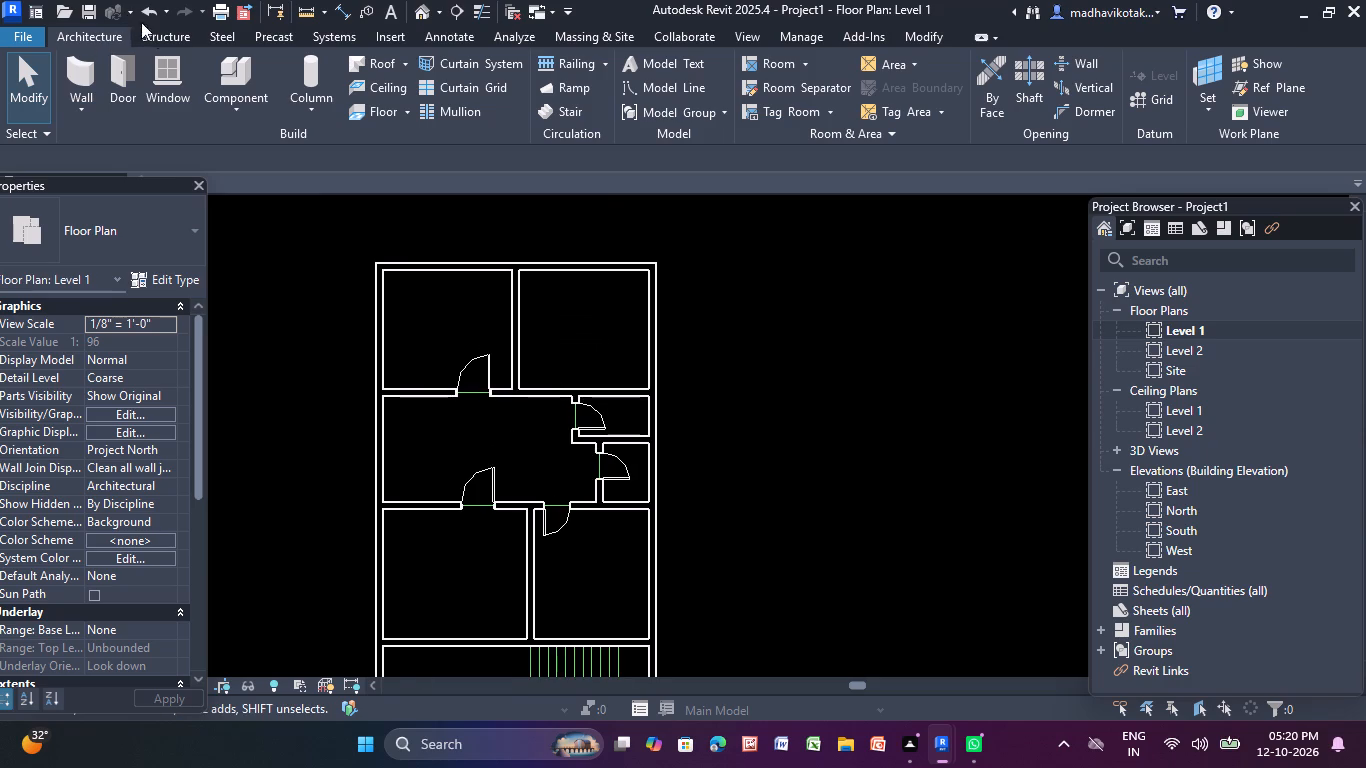
pyautogui.click(407, 35)
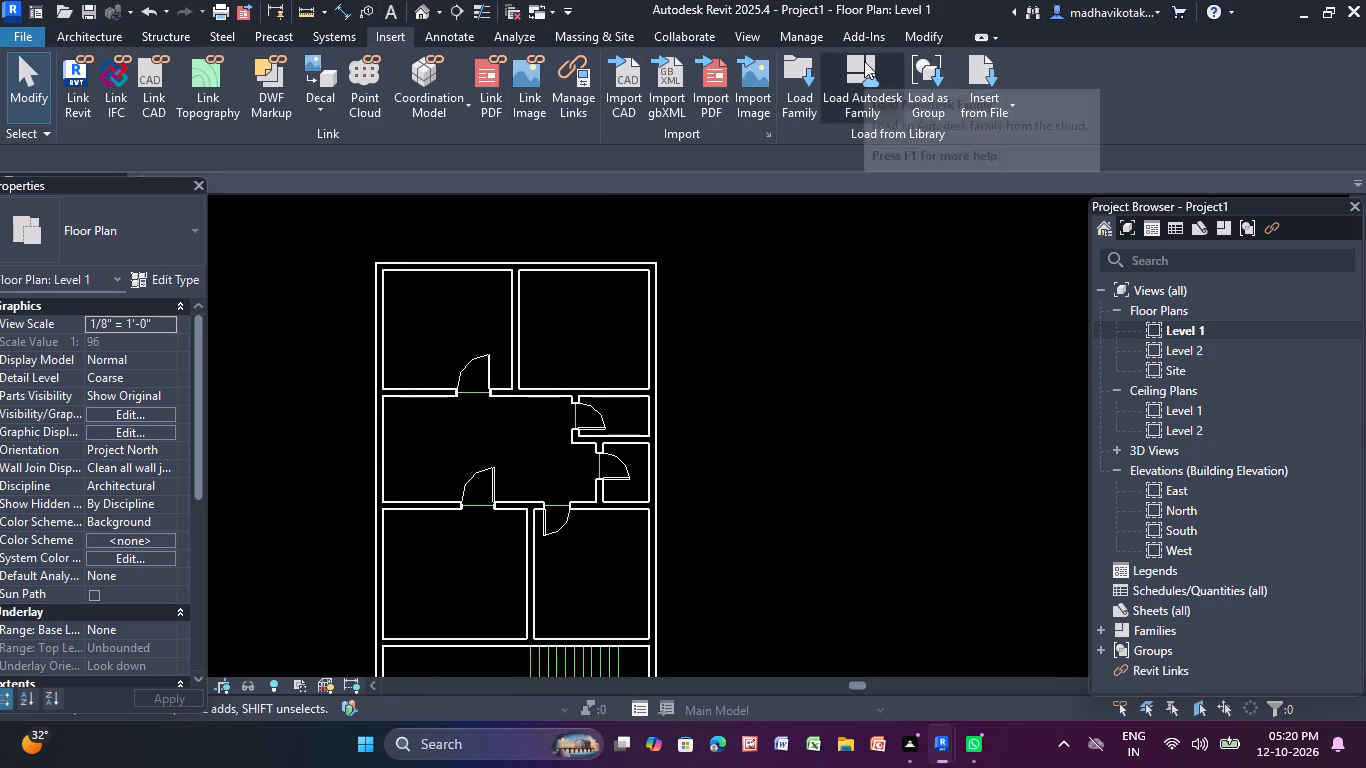
pyautogui.click(863, 61)
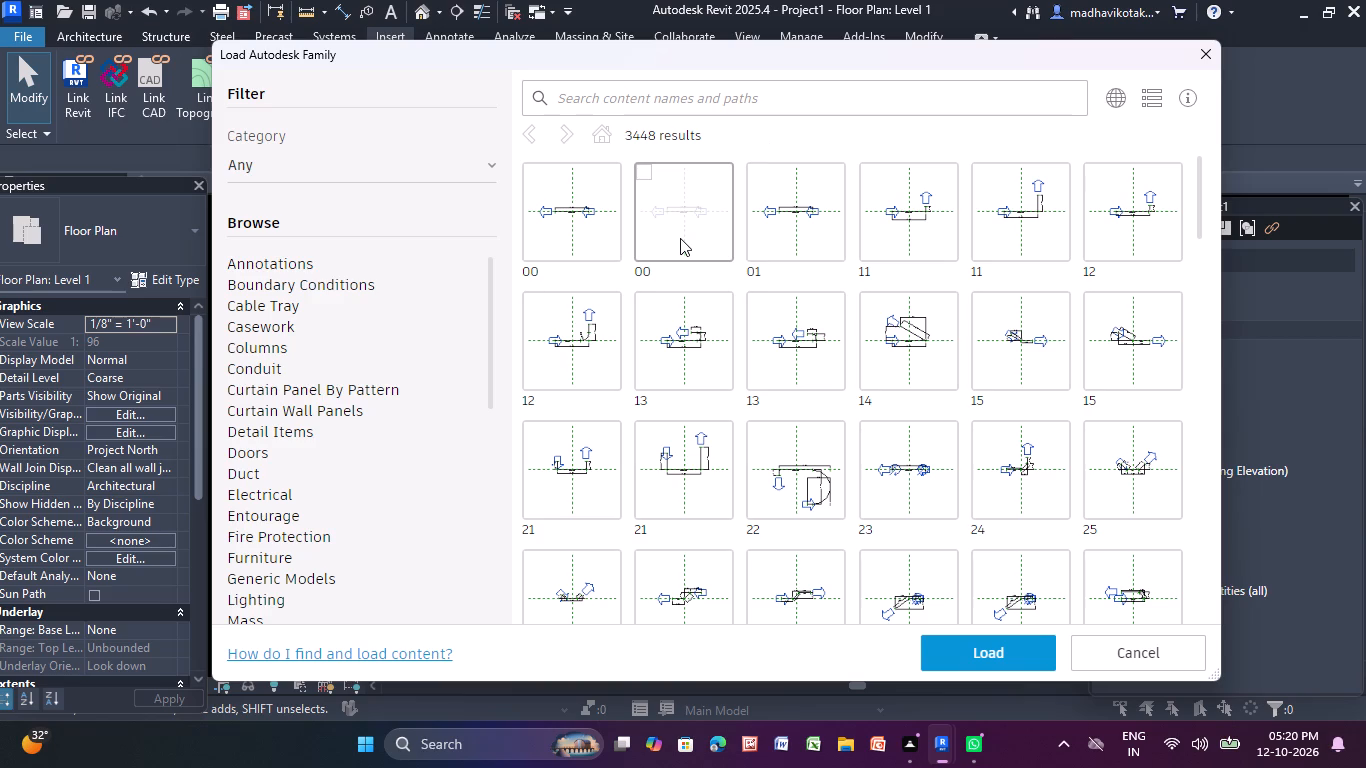
pyautogui.scroll(-8, 330, 420)
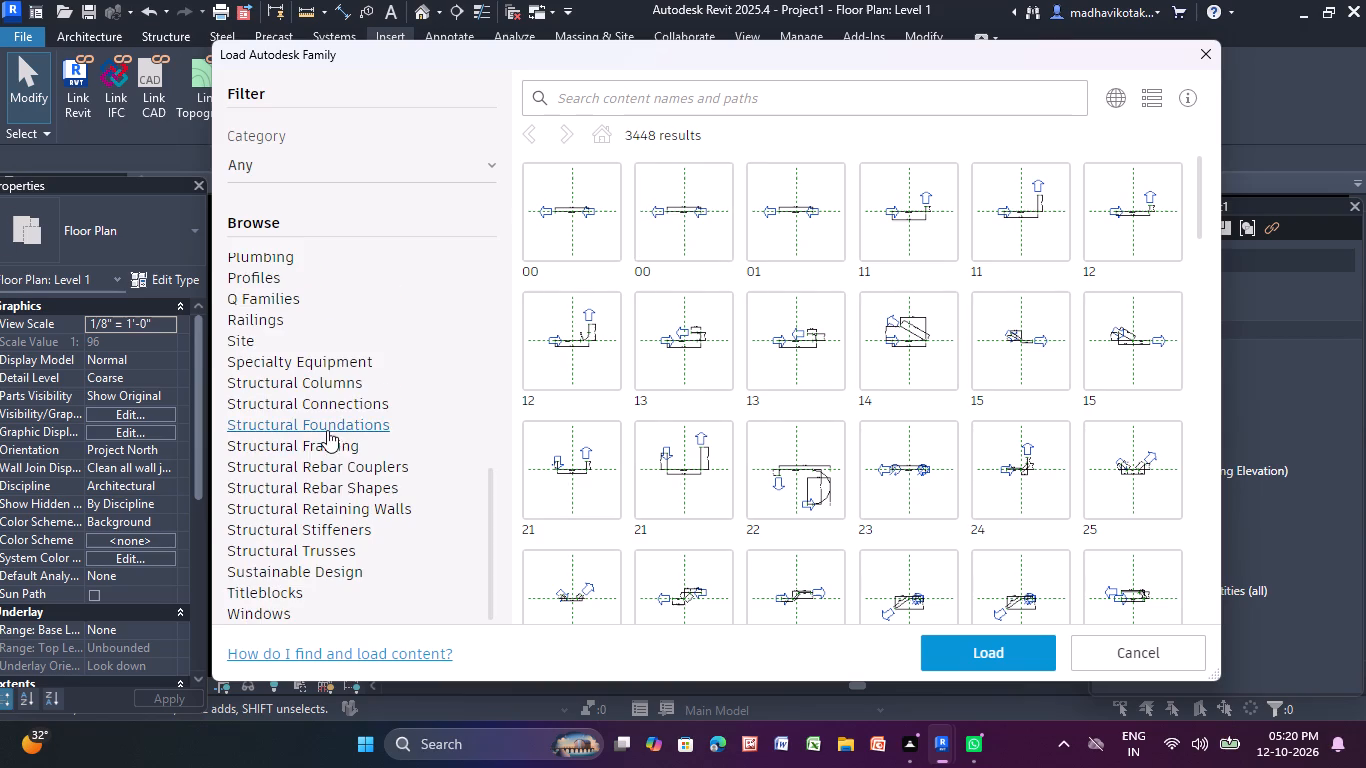
pyautogui.scroll(-3, 327, 430)
pyautogui.click(234, 611)
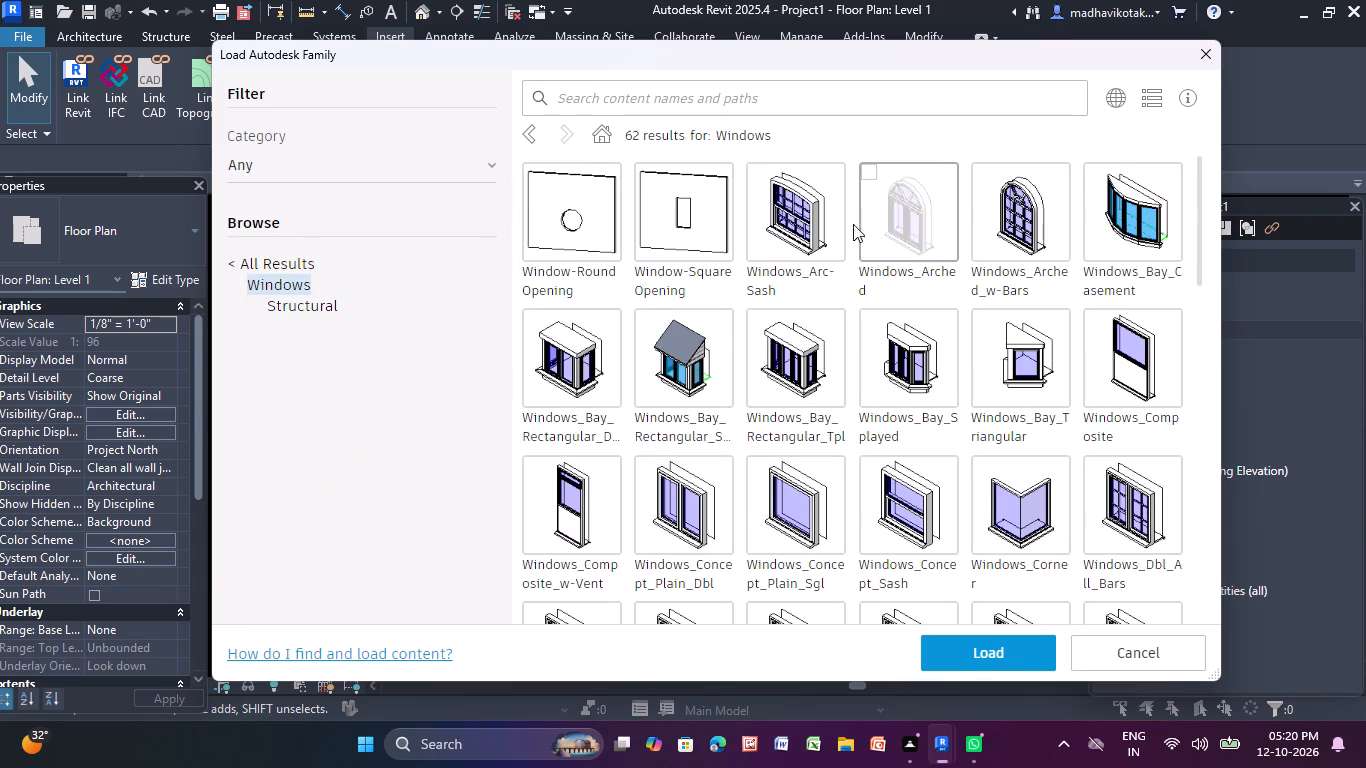
pyautogui.scroll(-4, 1097, 317)
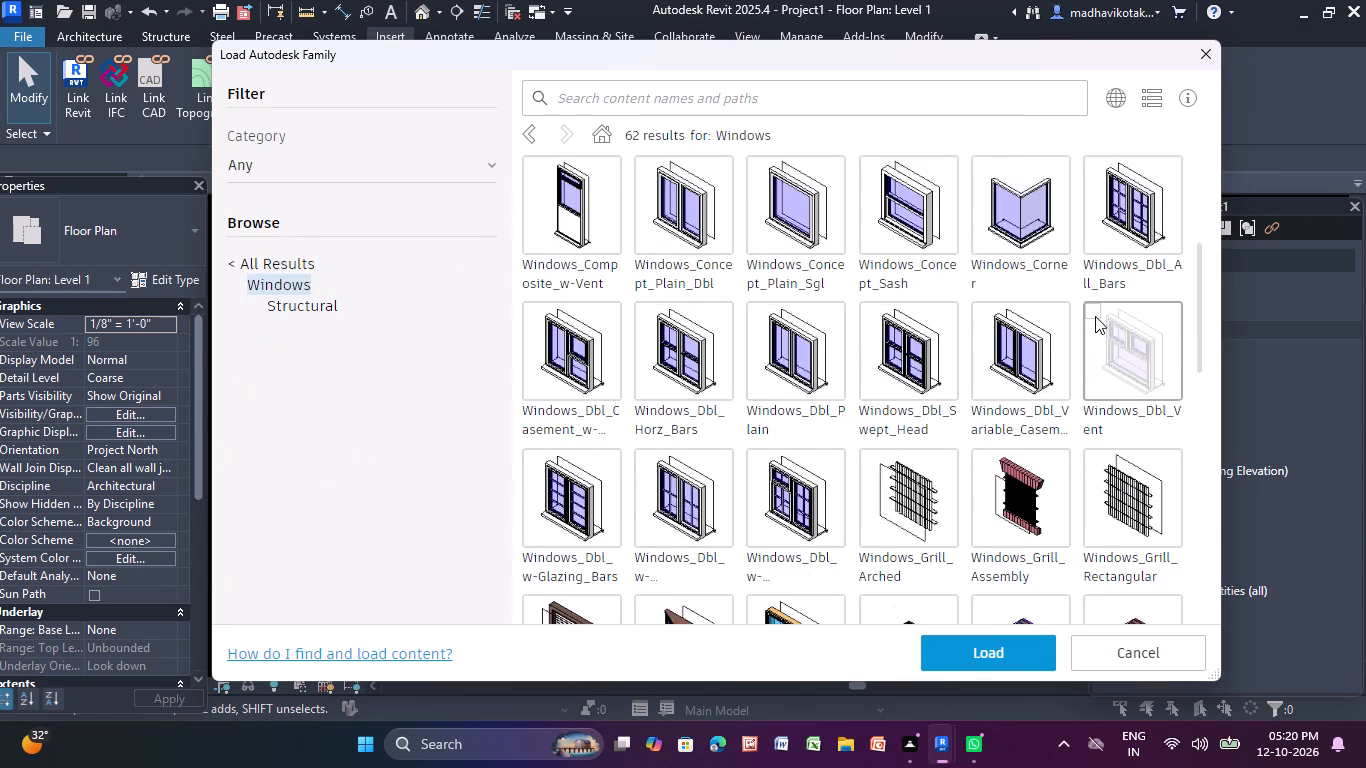
pyautogui.scroll(-9, 1095, 316)
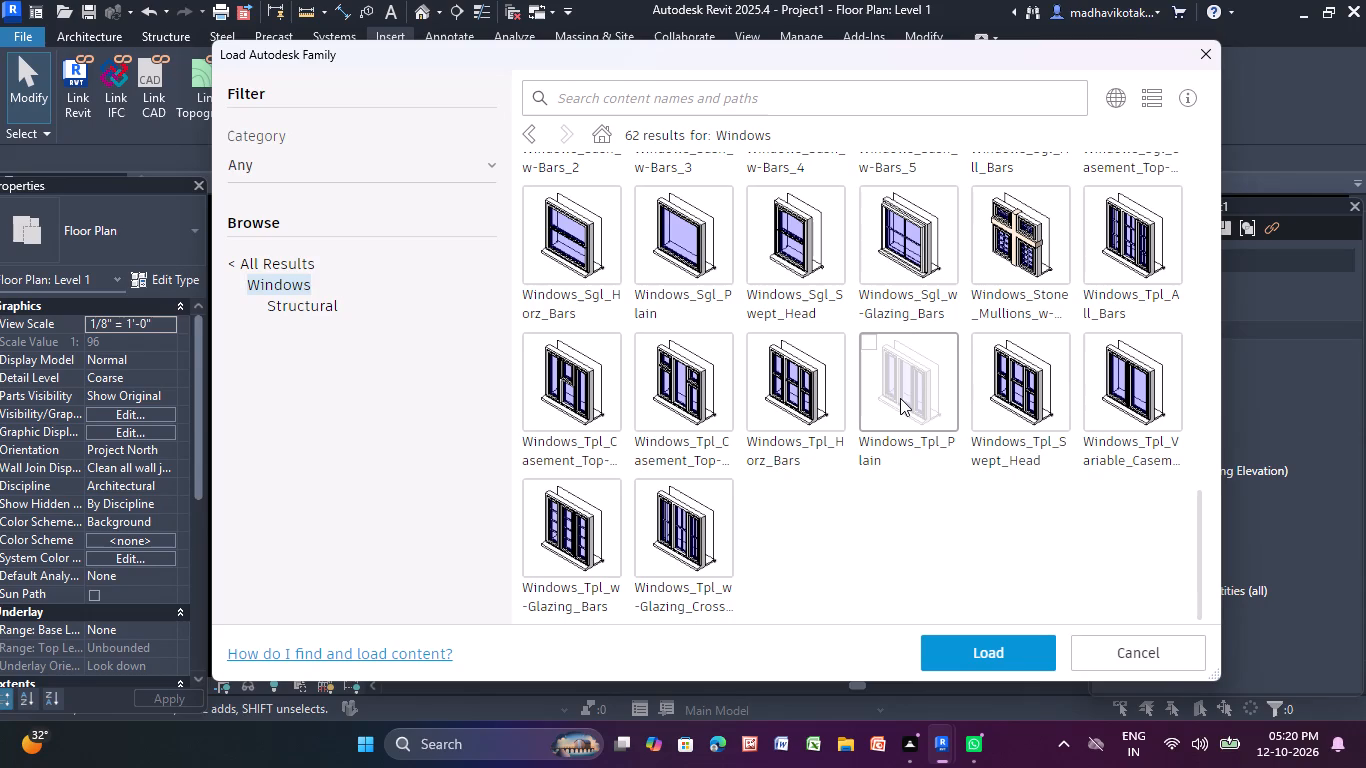
pyautogui.scroll(-4, 888, 397)
pyautogui.click(872, 379)
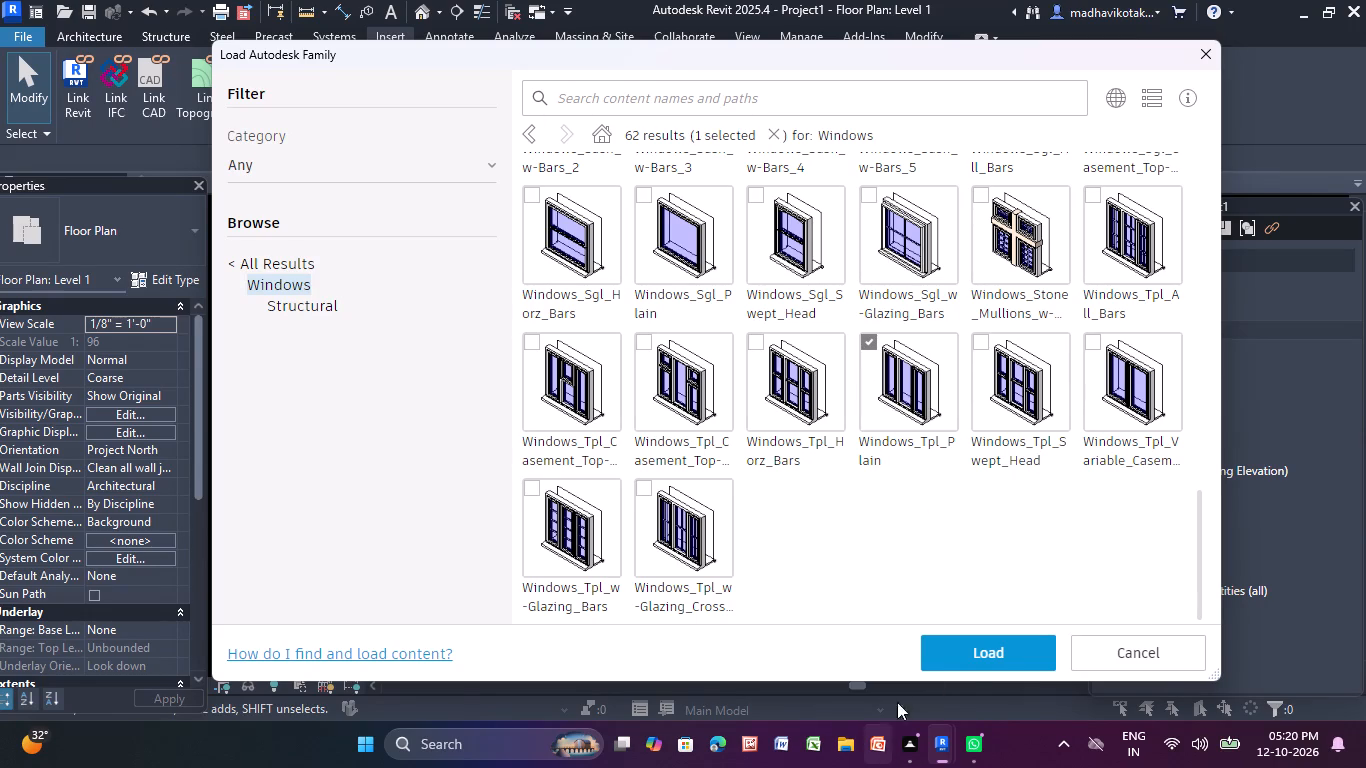
pyautogui.click(964, 660)
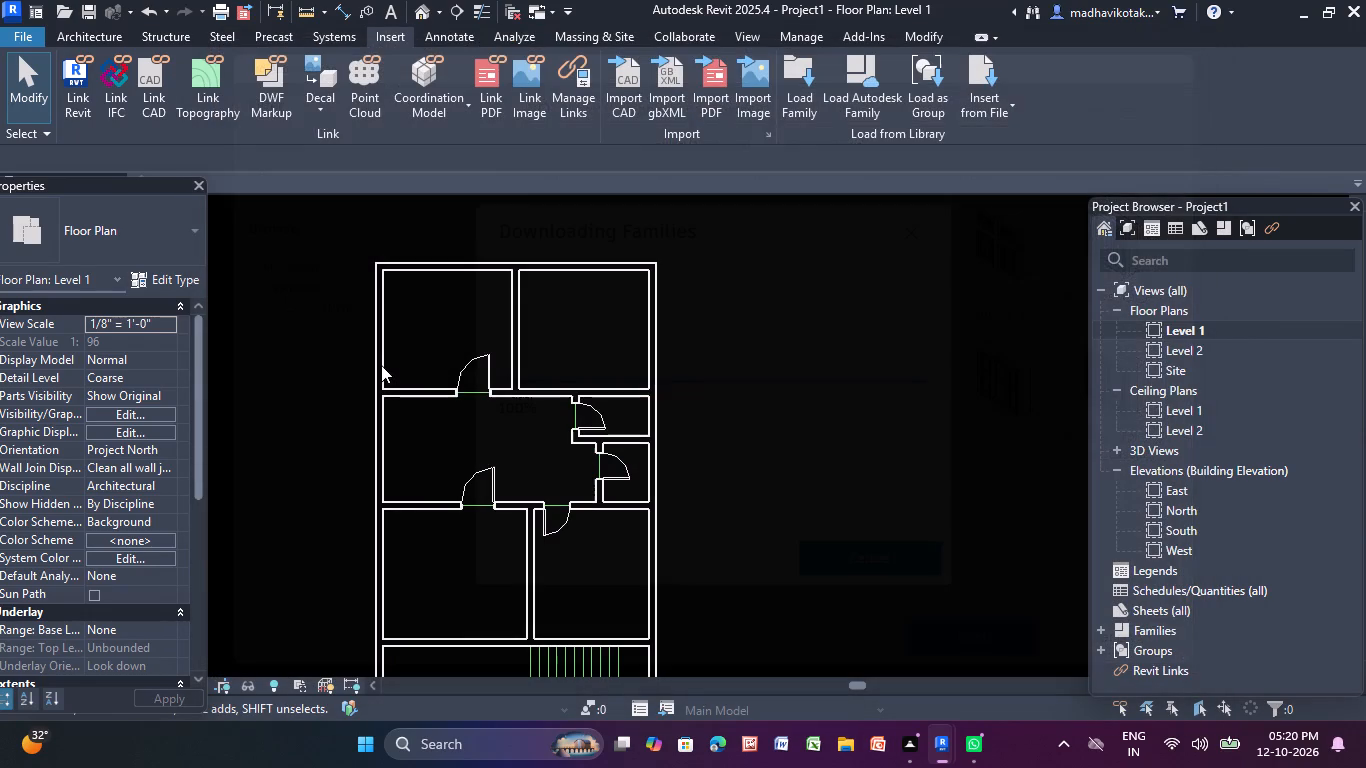
# Place Windows_Tpl_Plain 1360x1210mm windows in the upper right room: one mid-top wall, one in the right wall about 7'-0" from the top.
pyautogui.click(68, 27)
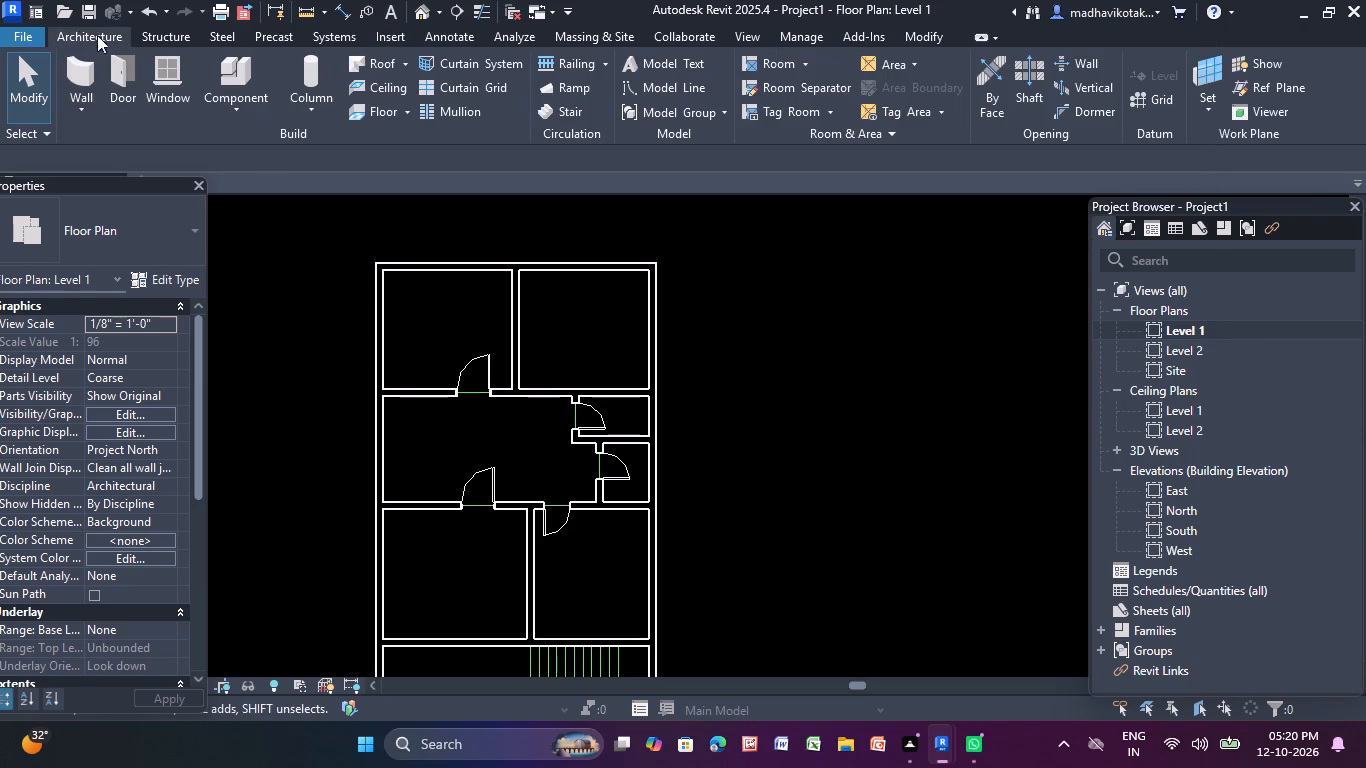
pyautogui.click(173, 66)
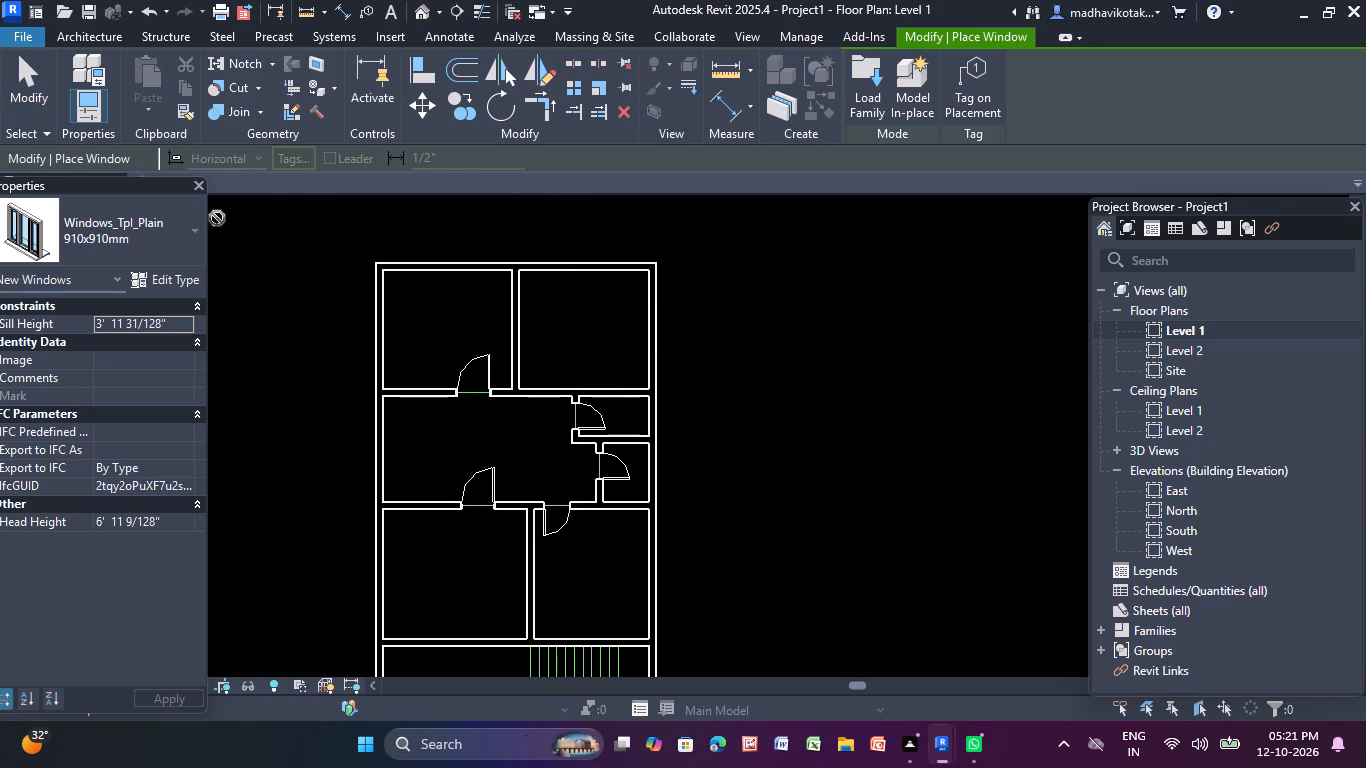
pyautogui.click(191, 221)
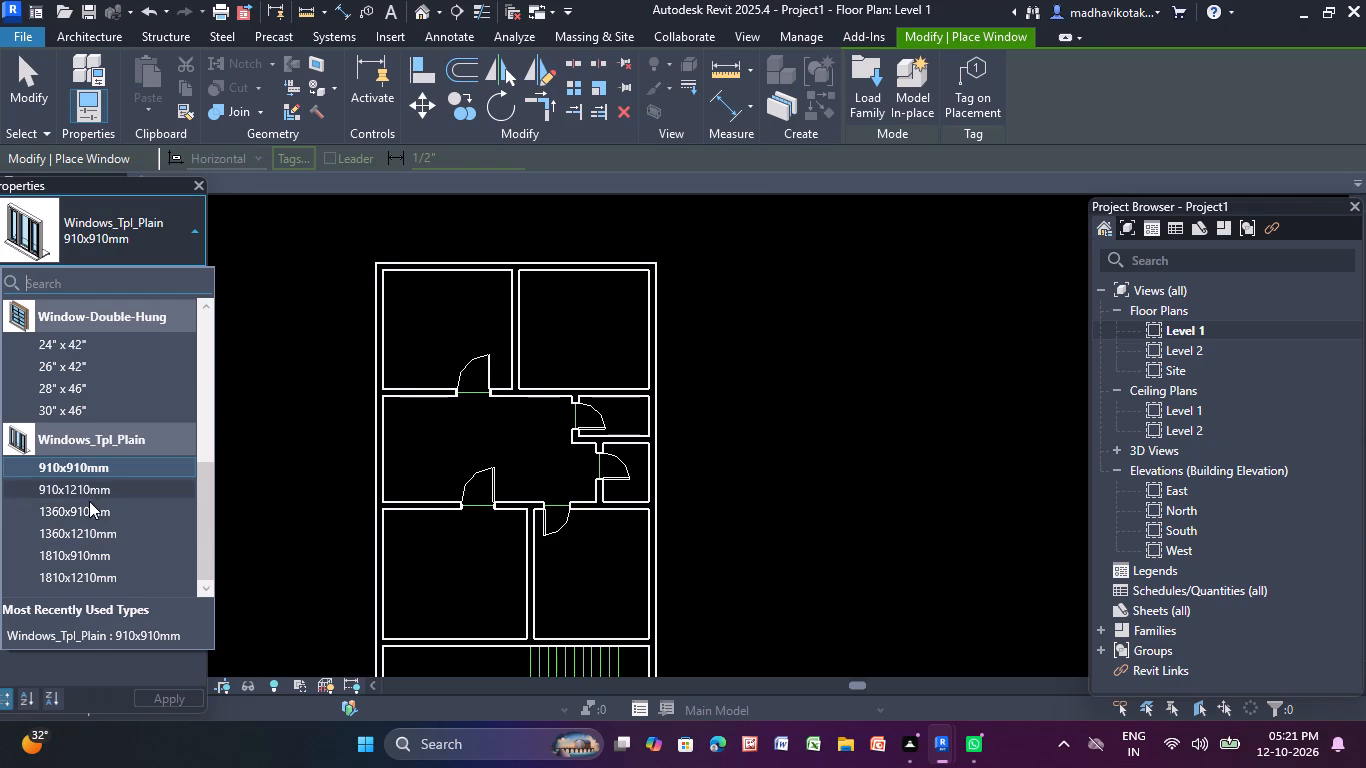
pyautogui.click(77, 527)
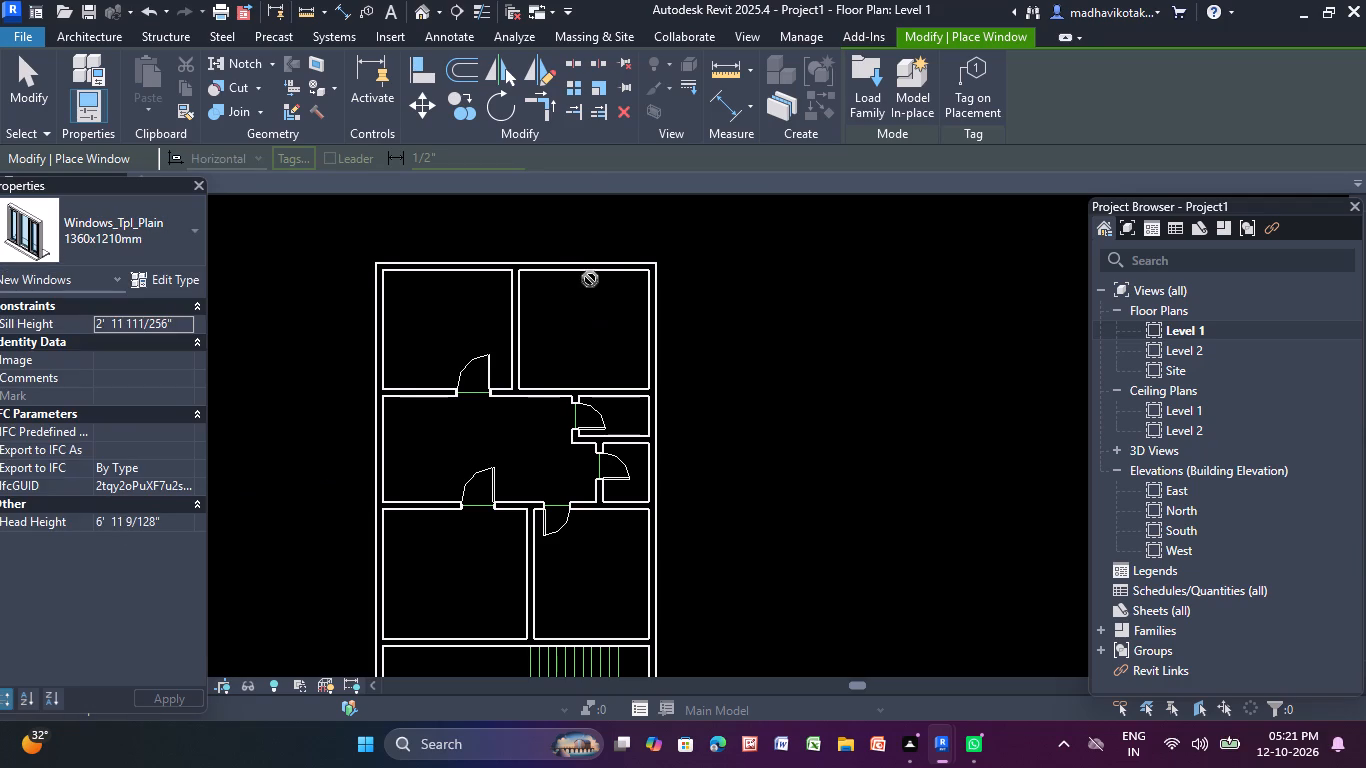
pyautogui.click(587, 269)
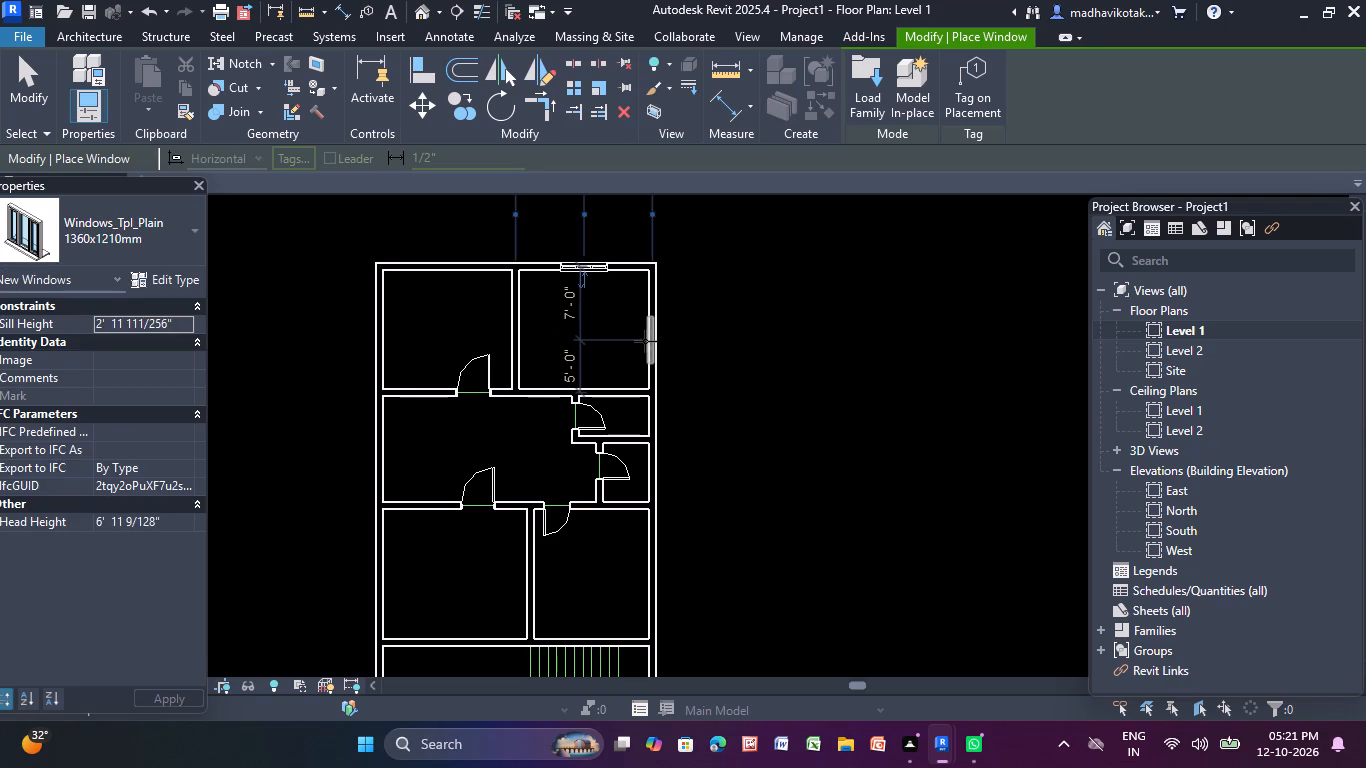
pyautogui.click(645, 341)
# Place another 1360x1210mm window in the lower right room's exterior wall, centred about 6'-6" from each adjoining wall.
pyautogui.moveTo(761, 486); pyautogui.dragTo(760, 483, button='middle')
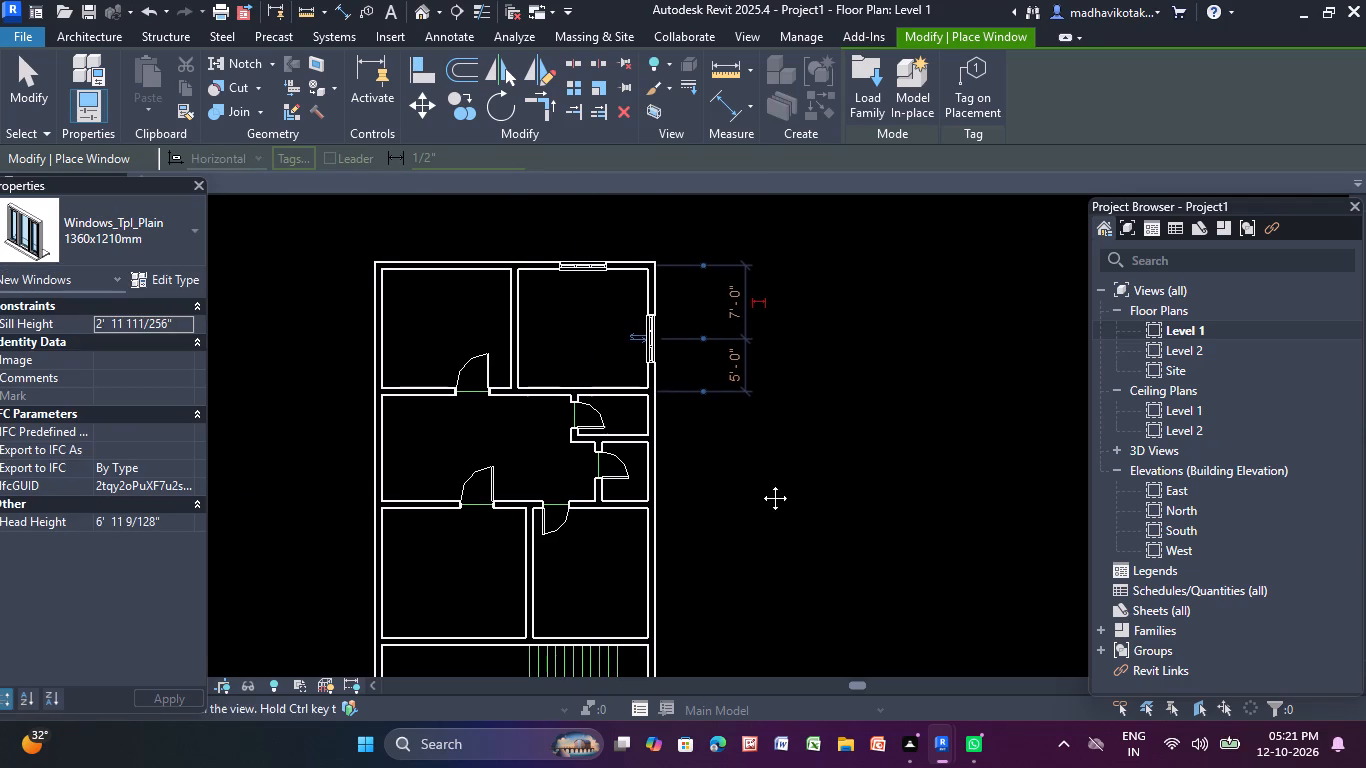
pyautogui.moveTo(760, 483); pyautogui.dragTo(733, 237, button='middle')
pyautogui.scroll(1, 743, 271)
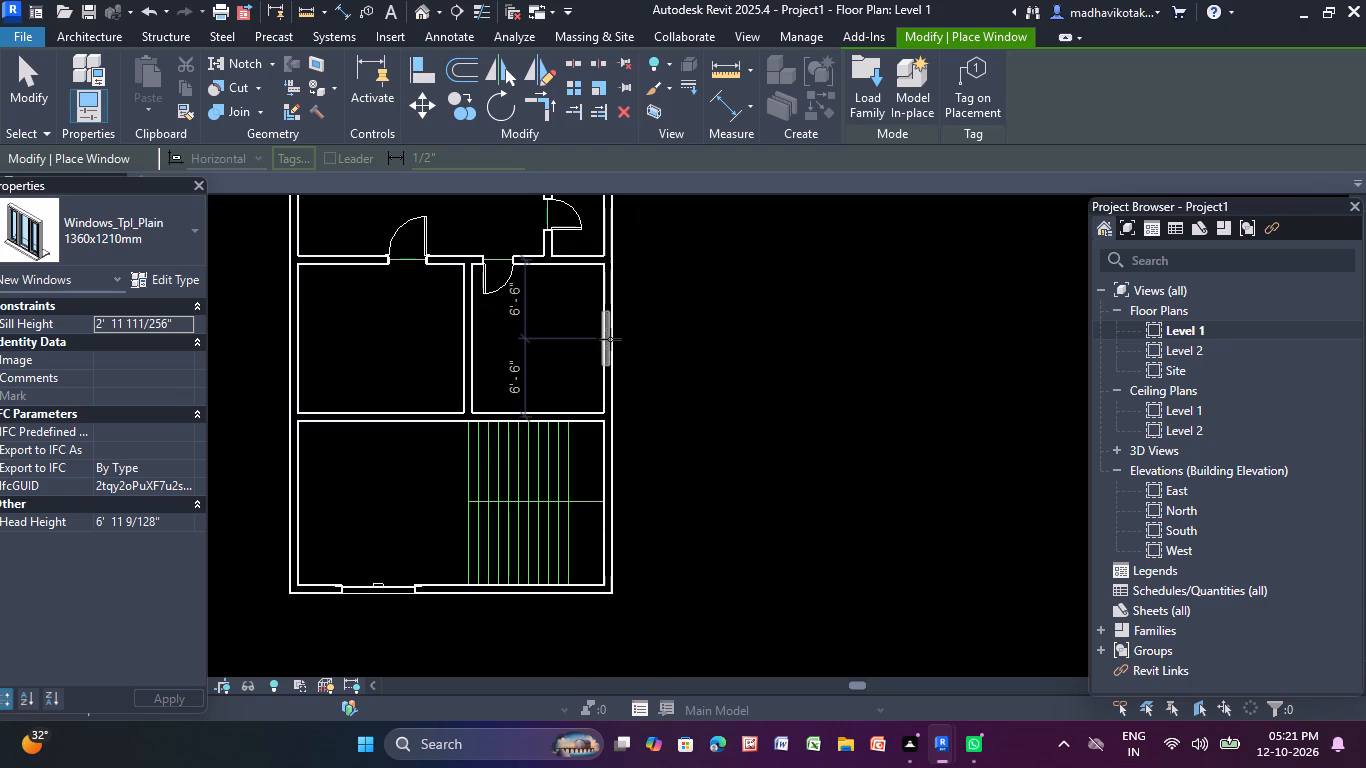
pyautogui.click(610, 339)
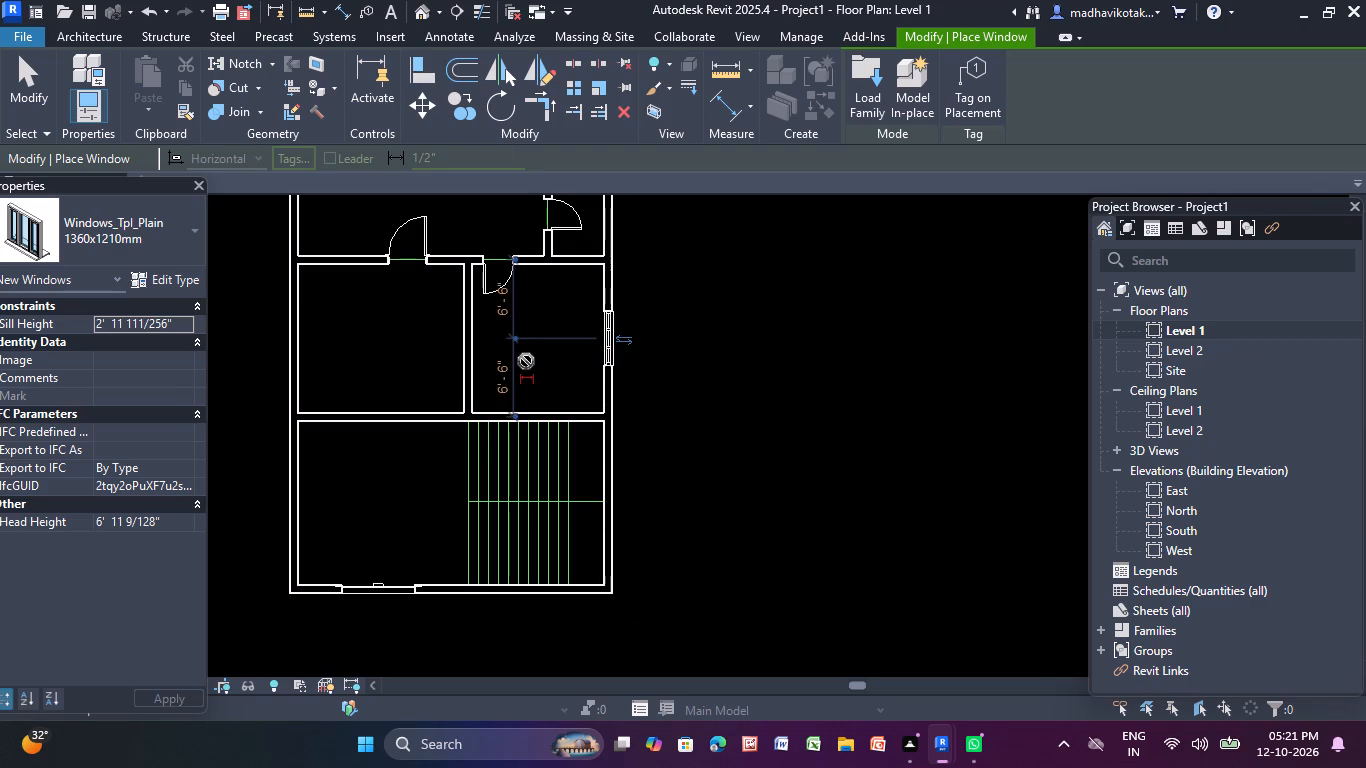
# Place a 1360x1210mm window in the central hall's left exterior wall, centred about 5'-4 1/2" from each adjoining wall.
pyautogui.moveTo(514, 364); pyautogui.dragTo(621, 373, button='middle')
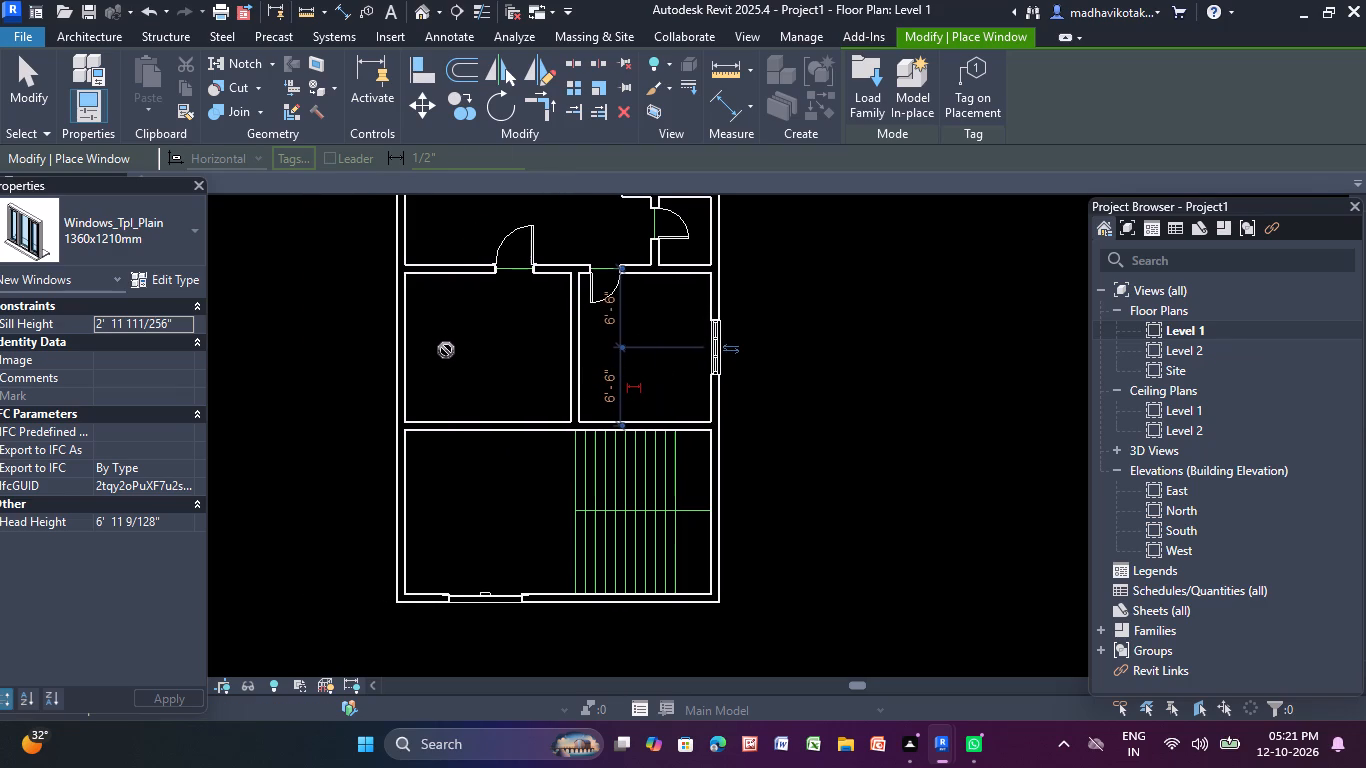
pyautogui.moveTo(438, 438); pyautogui.dragTo(431, 484, button='middle')
pyautogui.moveTo(435, 218); pyautogui.dragTo(403, 427, button='middle')
pyautogui.scroll(1, 403, 427)
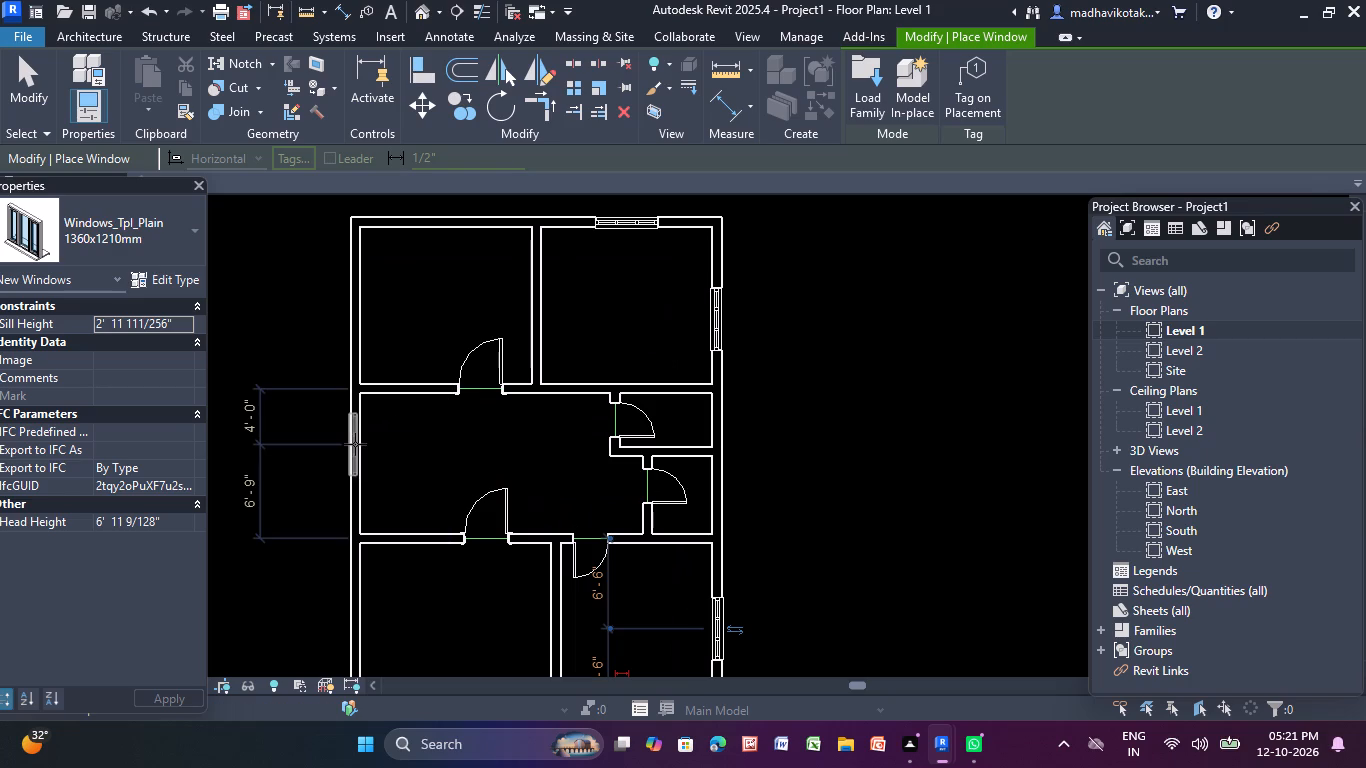
pyautogui.click(352, 456)
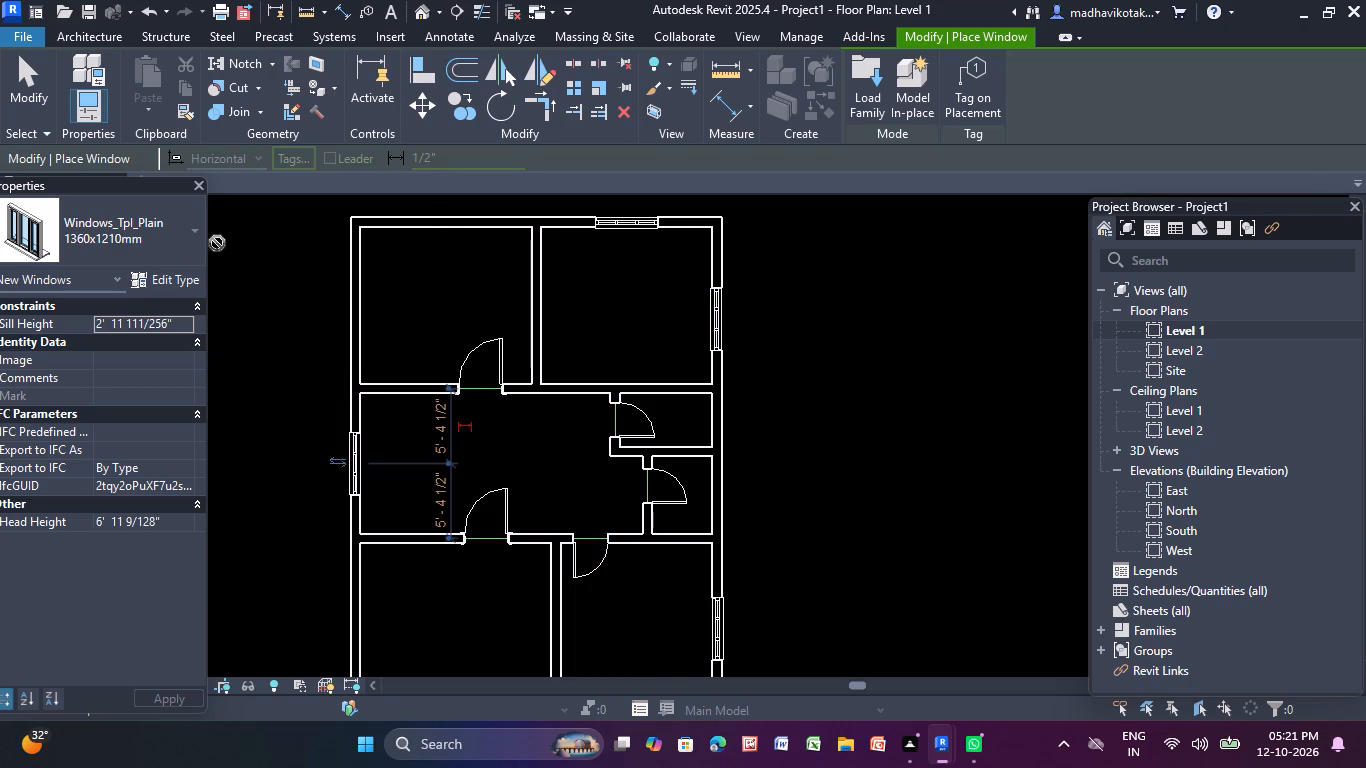
# Place a 1360x1210mm window in the lower left room's exterior wall, about 5'-6" from the hall partition, and end placement.
pyautogui.moveTo(497, 249); pyautogui.dragTo(501, 233, button='middle')
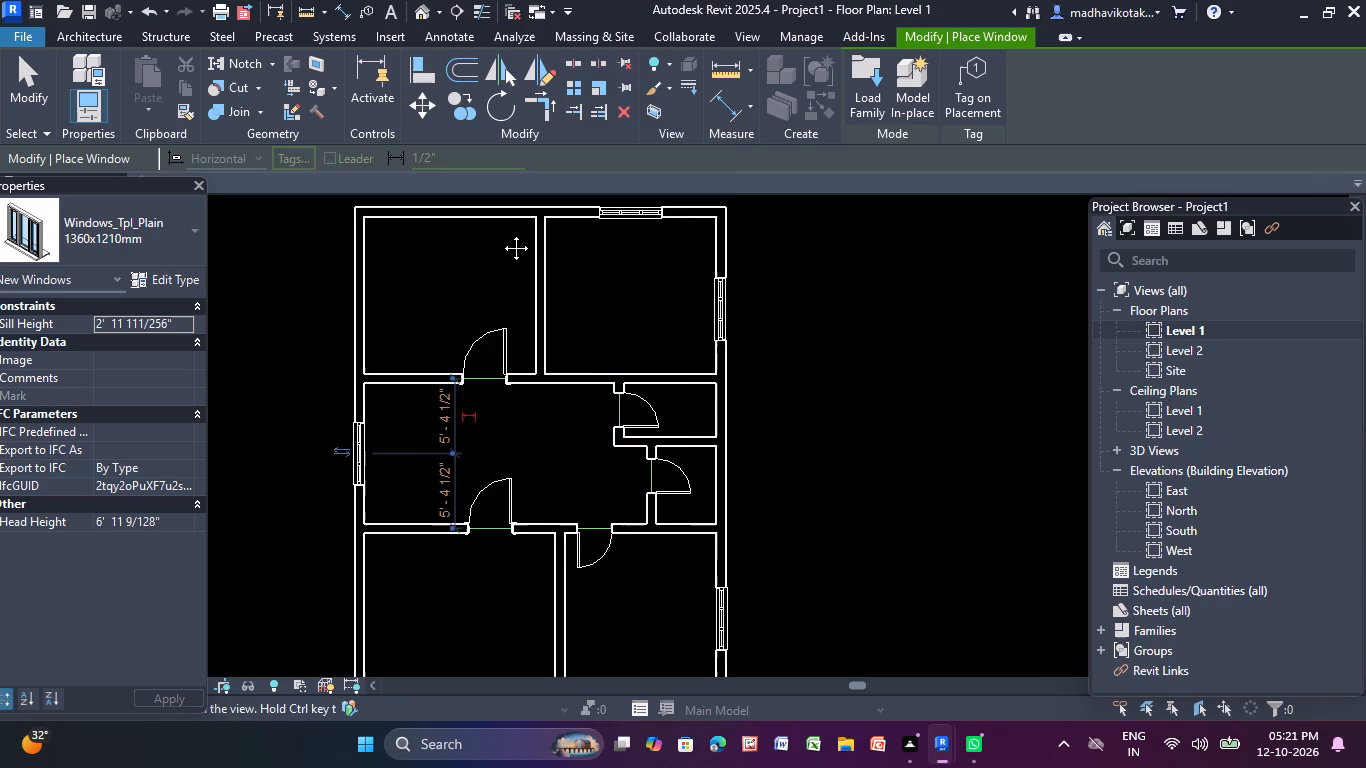
pyautogui.moveTo(501, 233); pyautogui.dragTo(523, 0, button='middle')
pyautogui.click(379, 368)
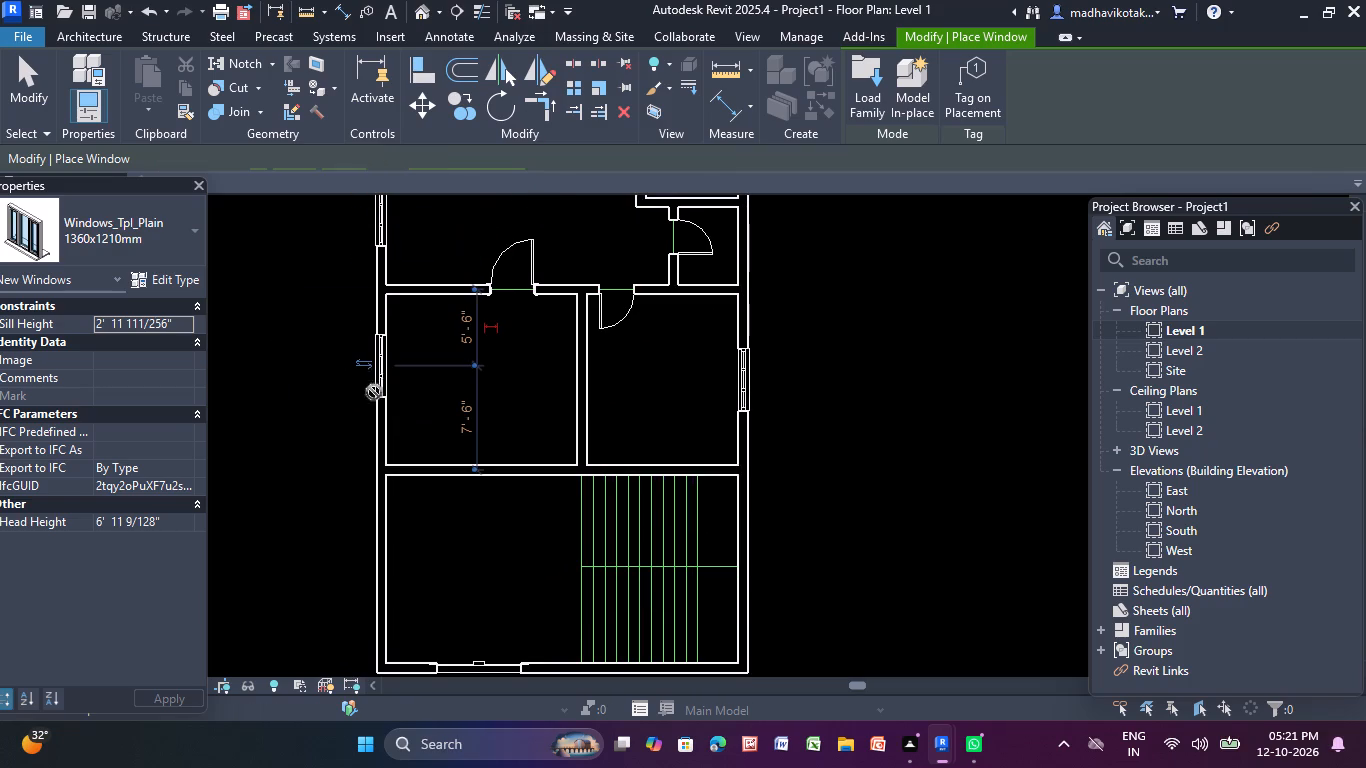
pyautogui.scroll(-1, 319, 484)
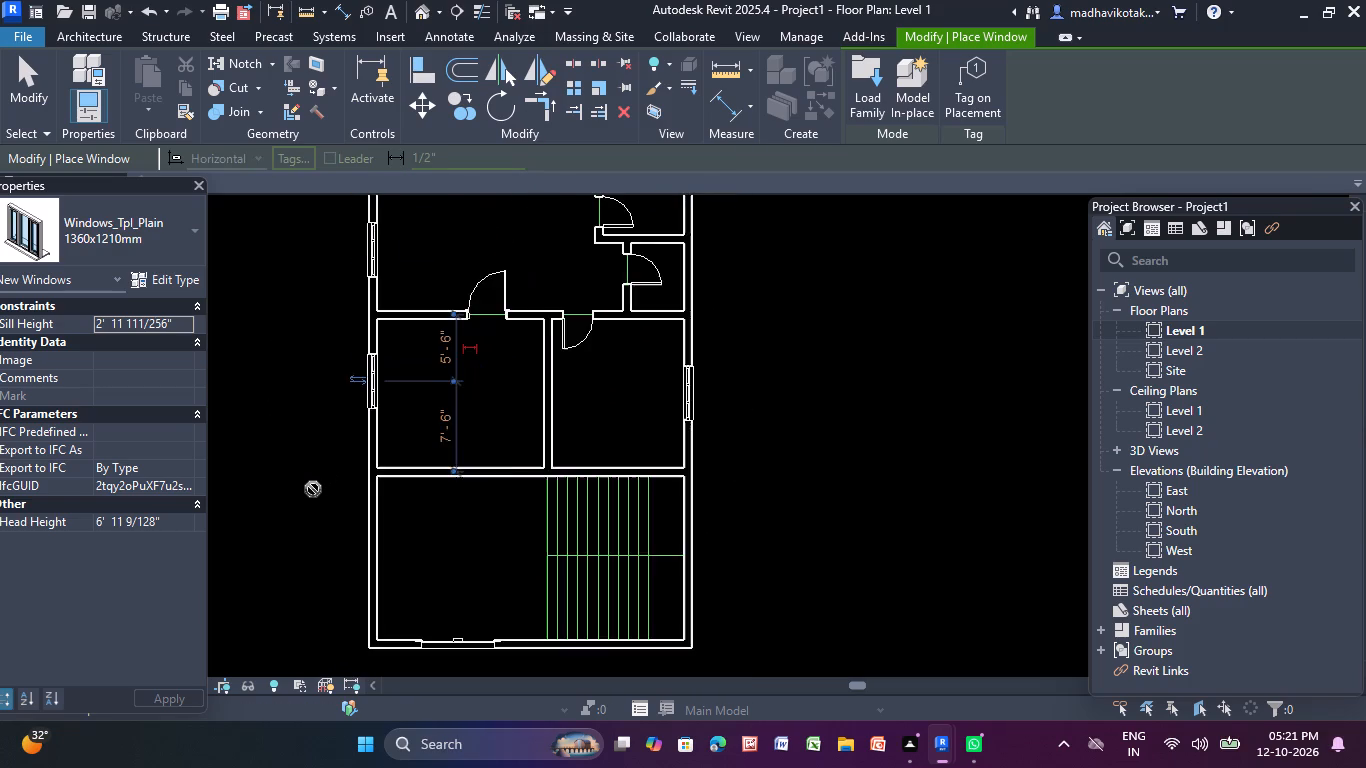
pyautogui.scroll(-1, 313, 489)
pyautogui.scroll(1, 284, 437)
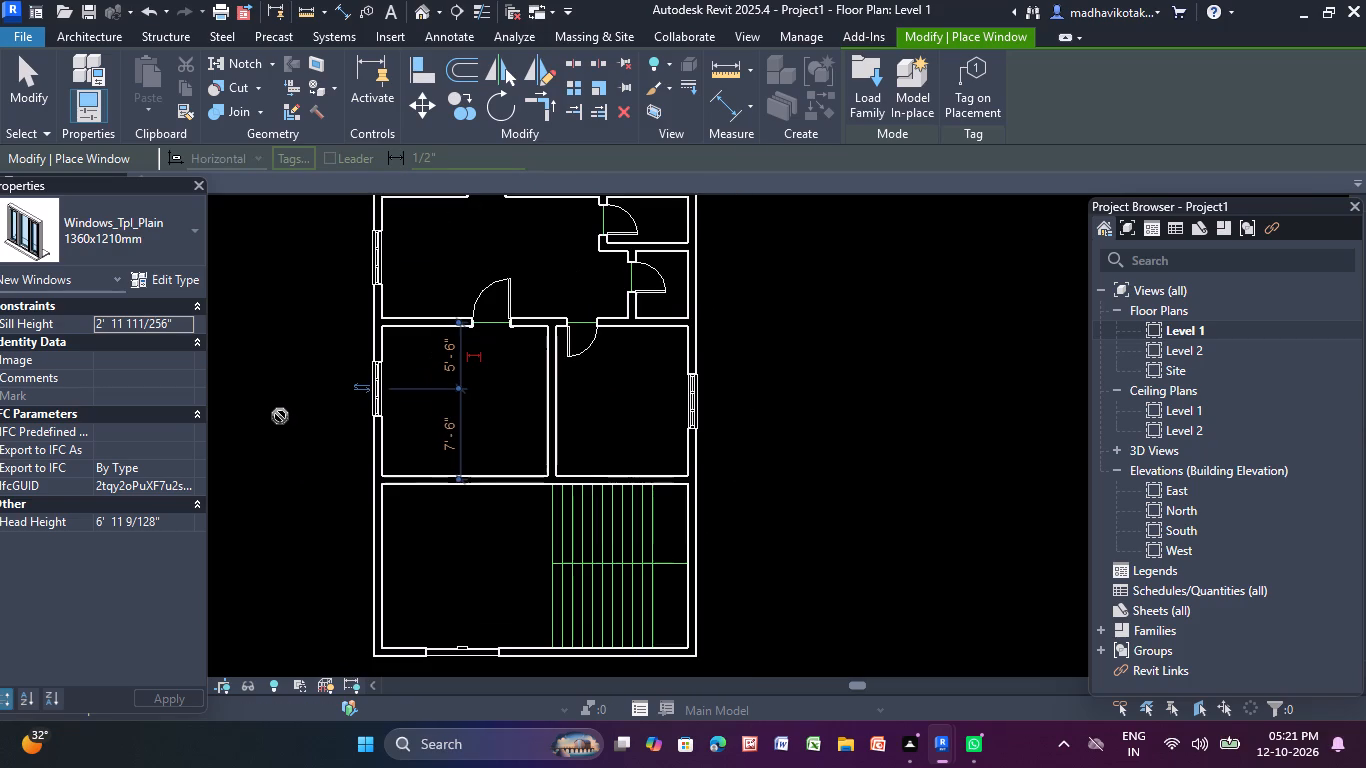
pyautogui.moveTo(269, 374); pyautogui.dragTo(246, 516, button='middle')
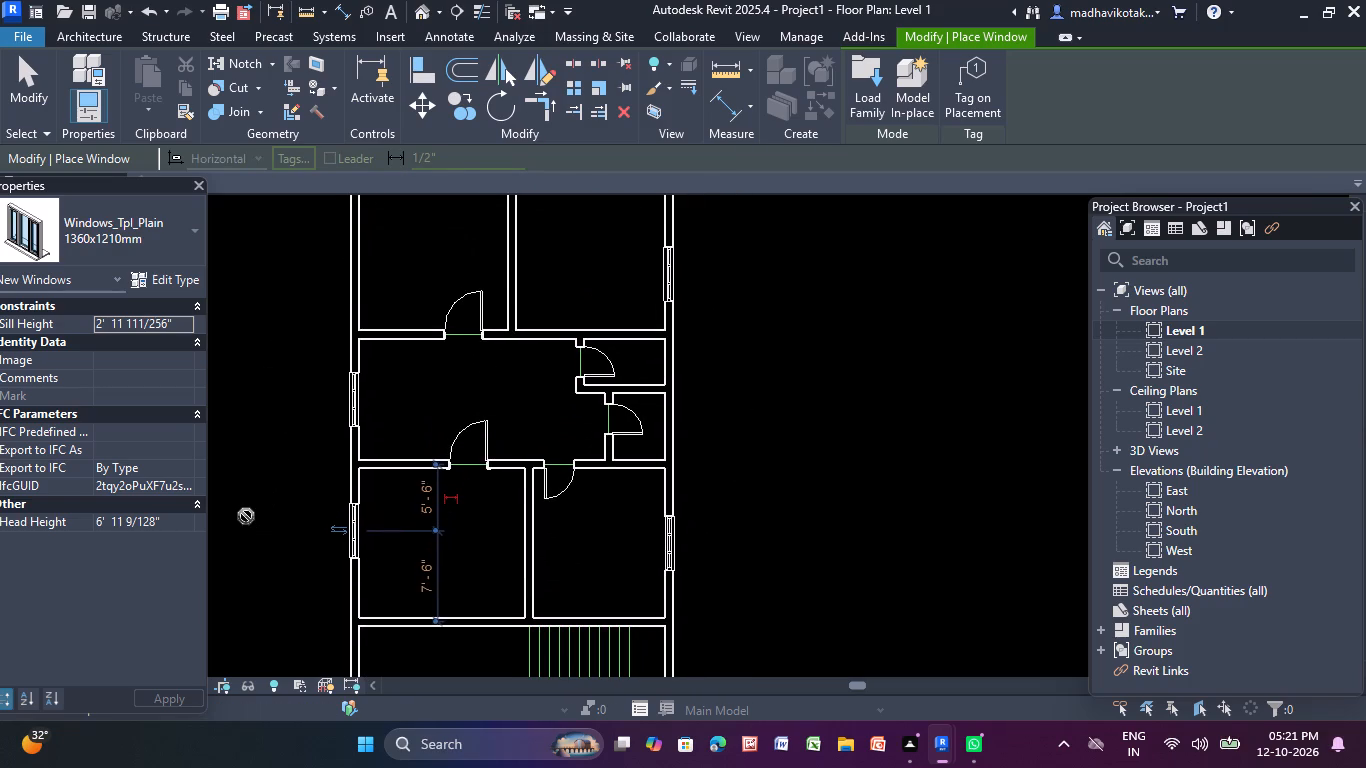
pyautogui.press('Escape')
pyautogui.press('Escape')
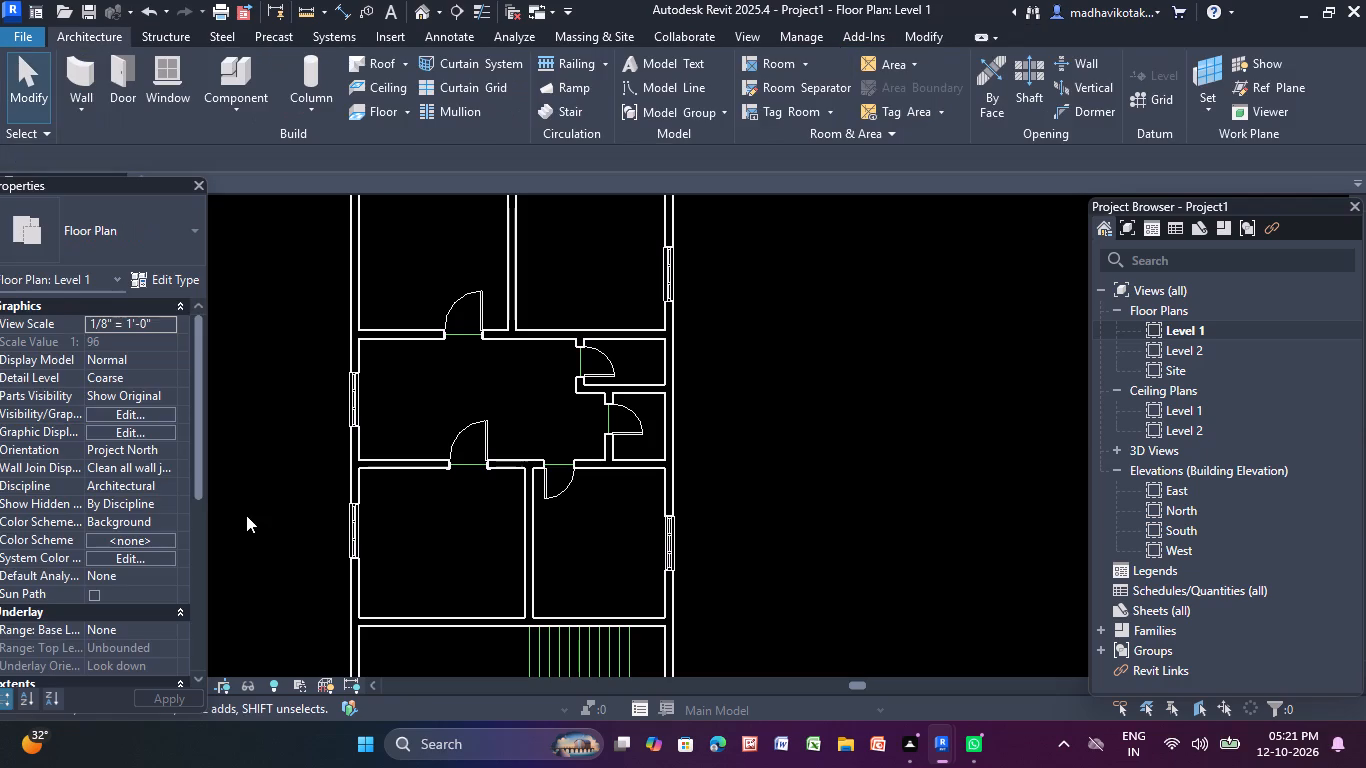
# Place a Fixed 16" x 72" window in the upper left room's left exterior wall, centred about 6'-0" from each adjoining wall.
pyautogui.click(165, 69)
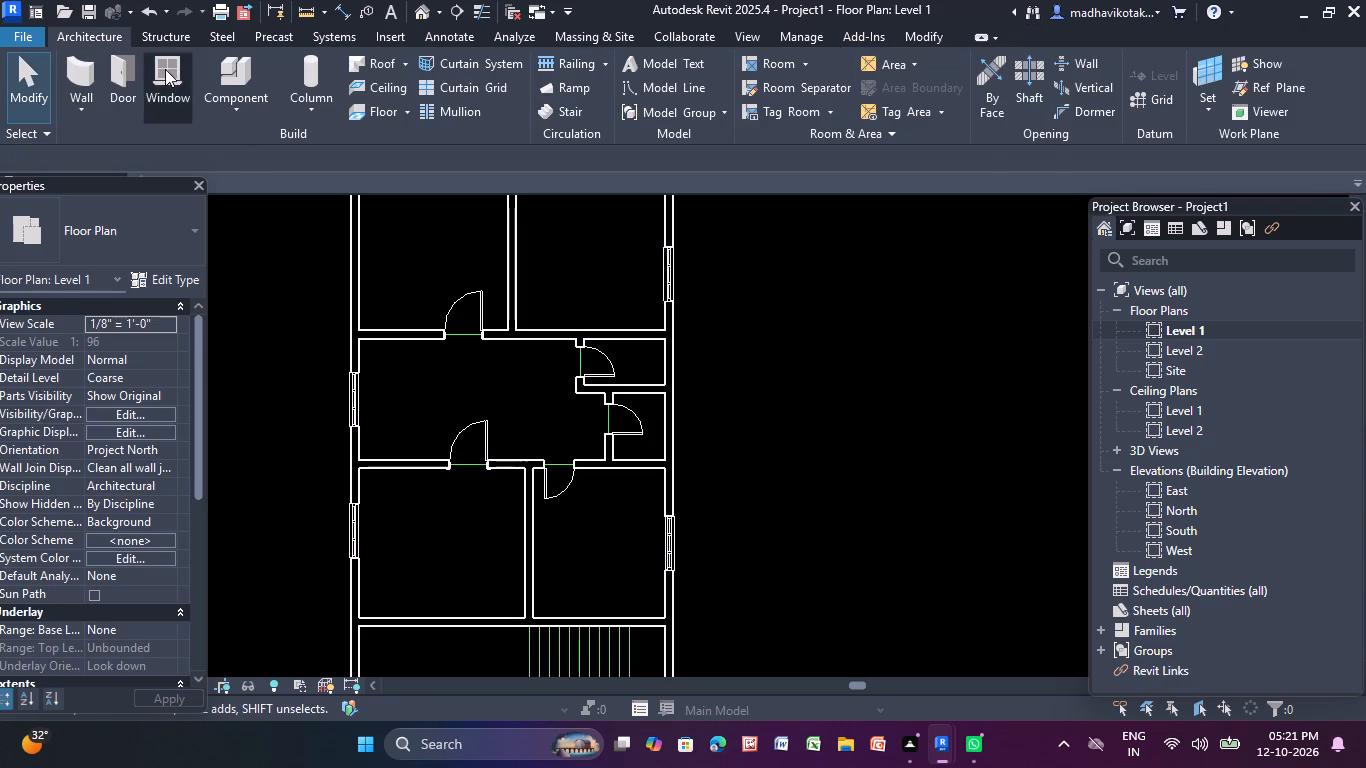
pyautogui.click(196, 239)
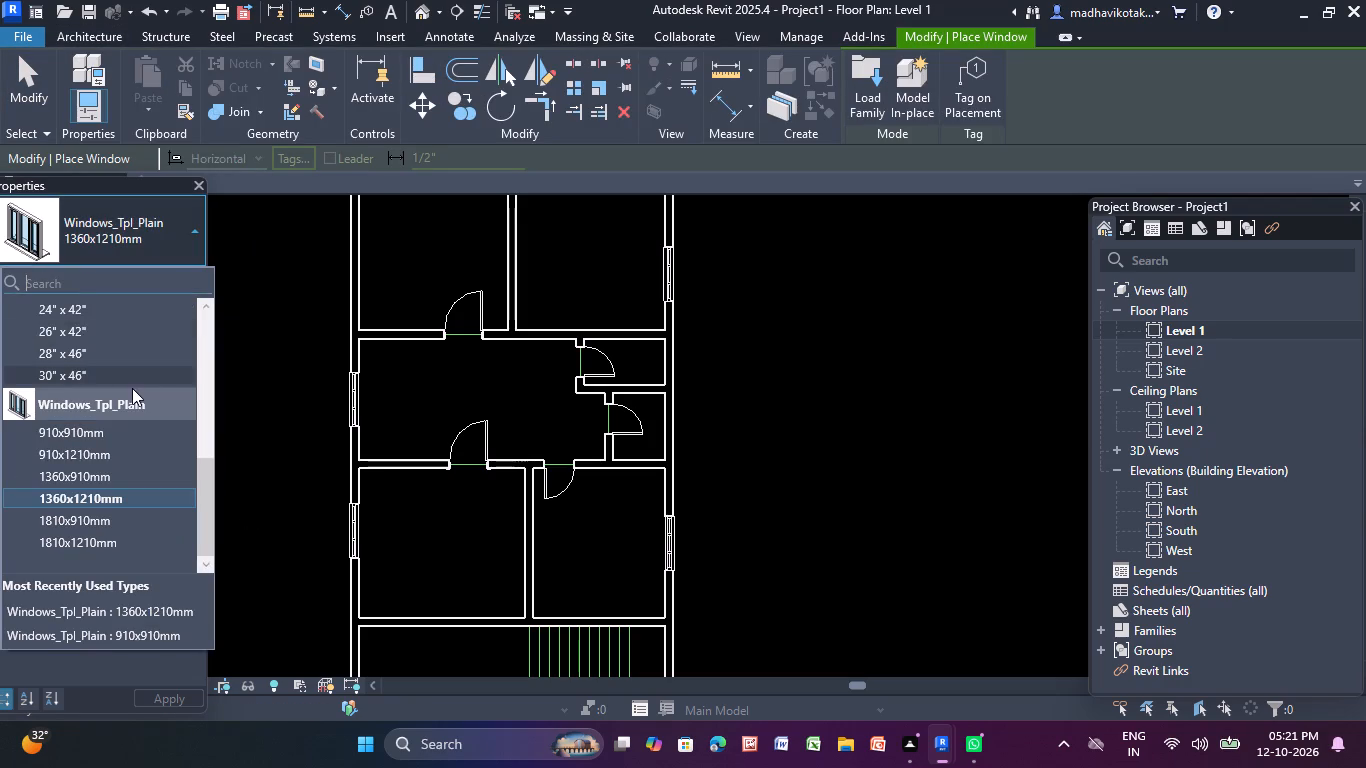
pyautogui.scroll(7, 144, 329)
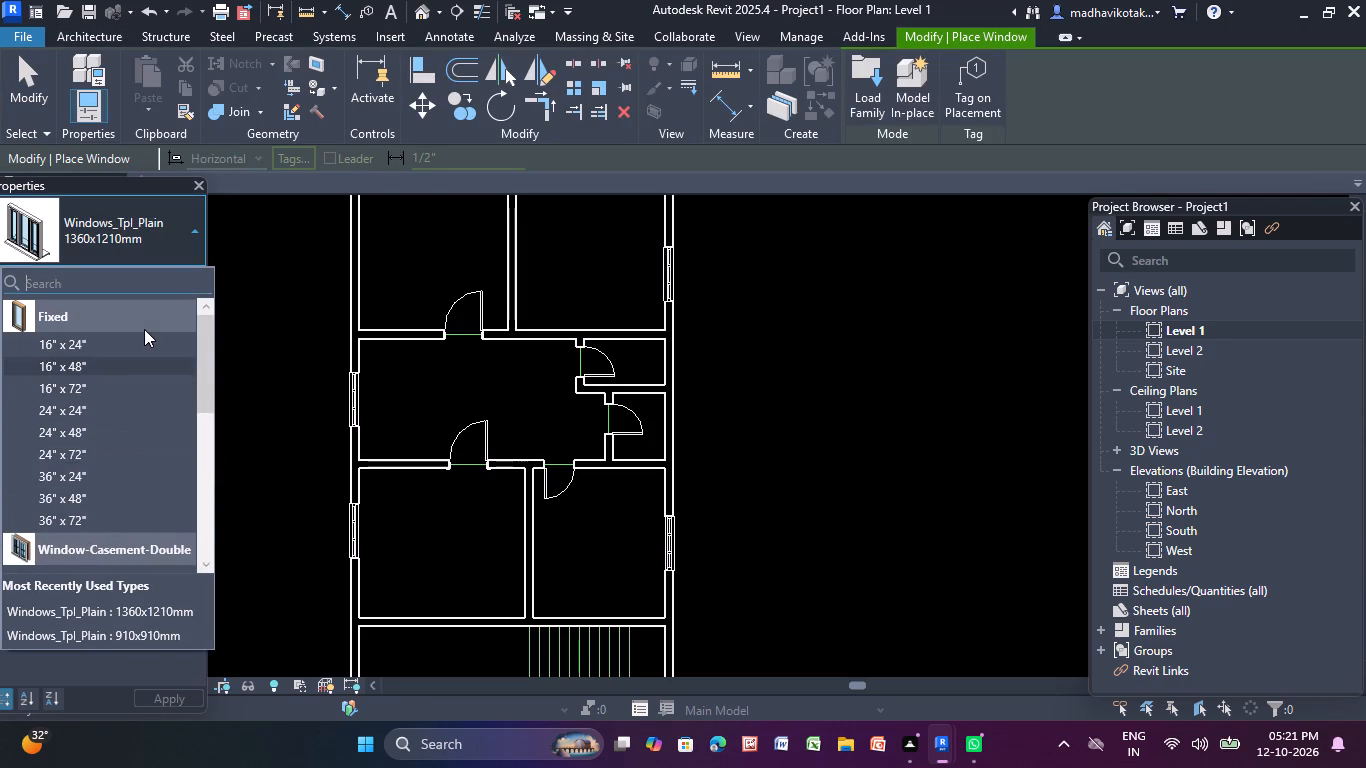
pyautogui.scroll(-1, 103, 392)
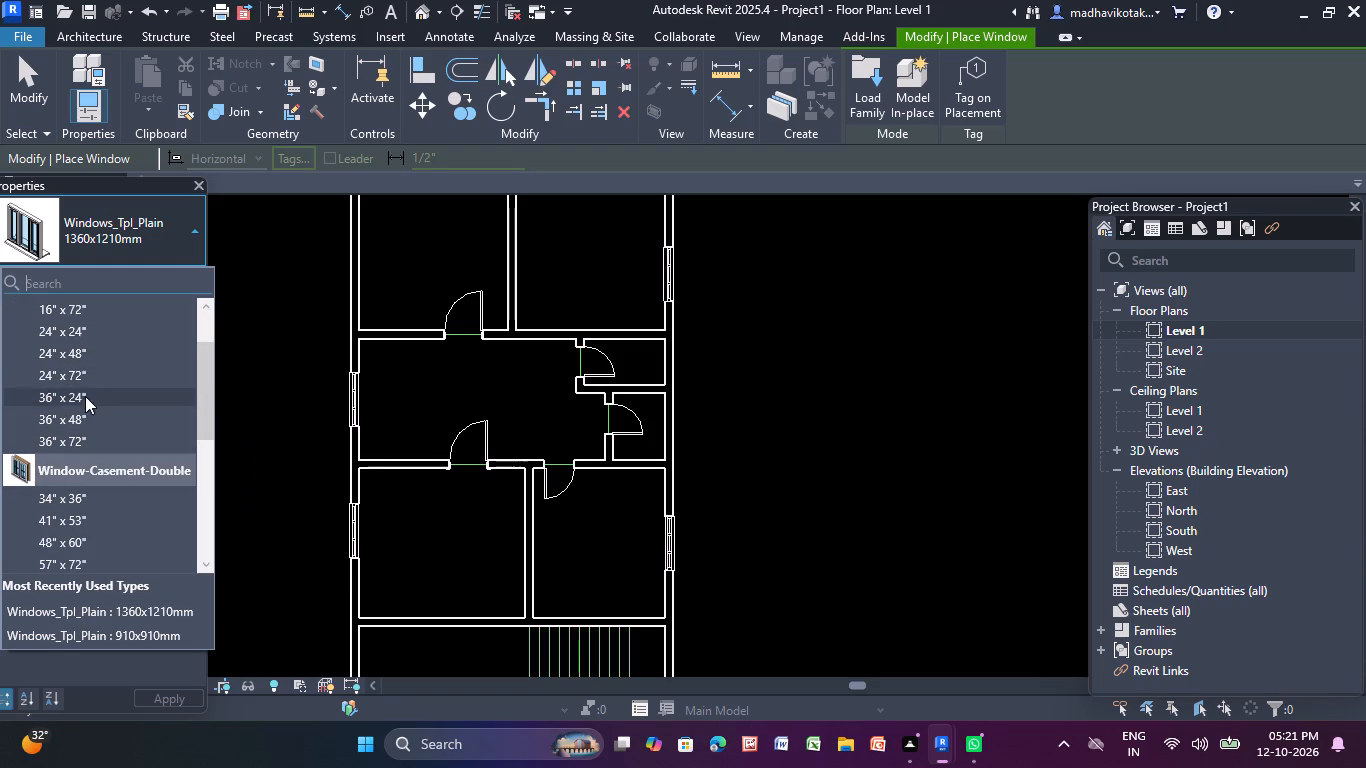
pyautogui.click(97, 308)
pyautogui.moveTo(307, 260); pyautogui.dragTo(253, 497, button='middle')
pyautogui.scroll(1, 253, 496)
pyautogui.click(302, 505)
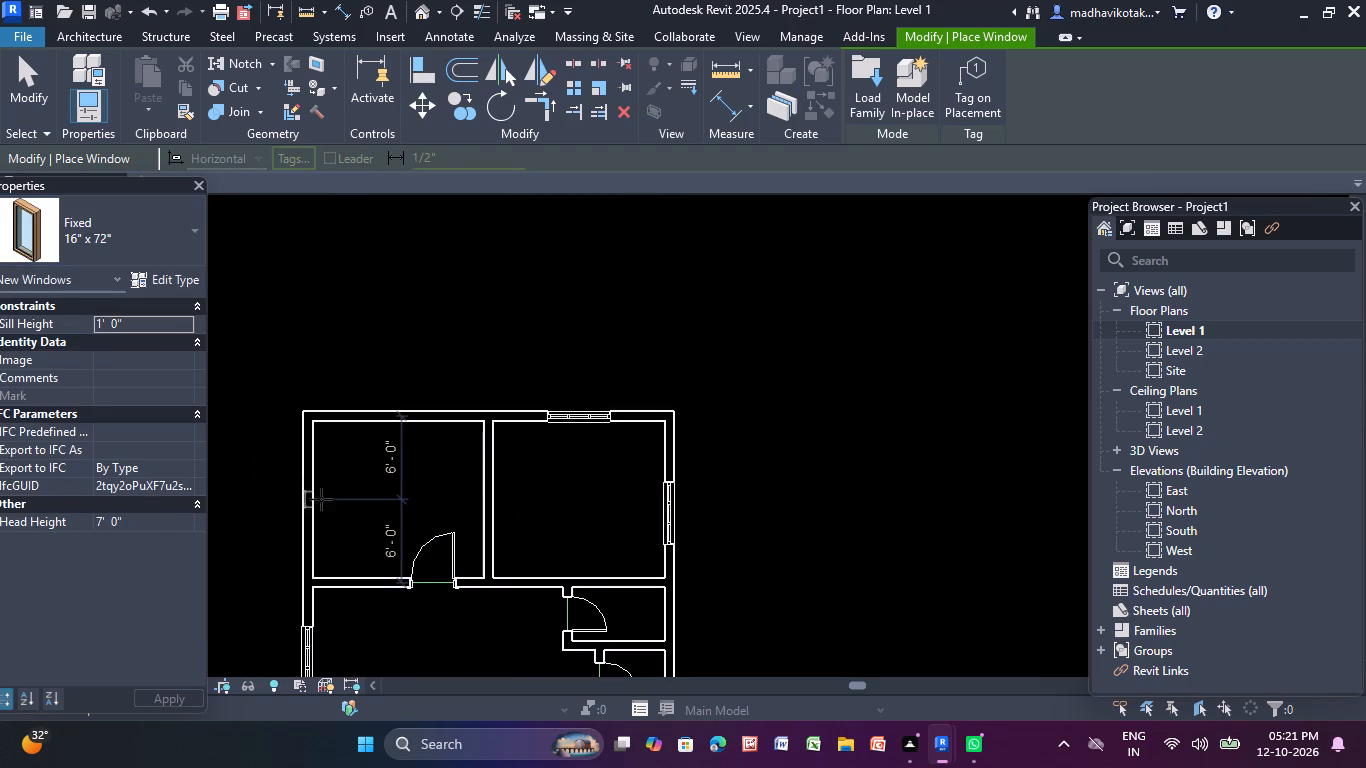
# Place a Fixed 16" x 72" window in the upper small room's exterior wall, centred about 2'-3" from each adjoining wall, and end placement.
pyautogui.moveTo(597, 465); pyautogui.dragTo(509, 198, button='middle')
pyautogui.scroll(4, 577, 352)
pyautogui.click(577, 352)
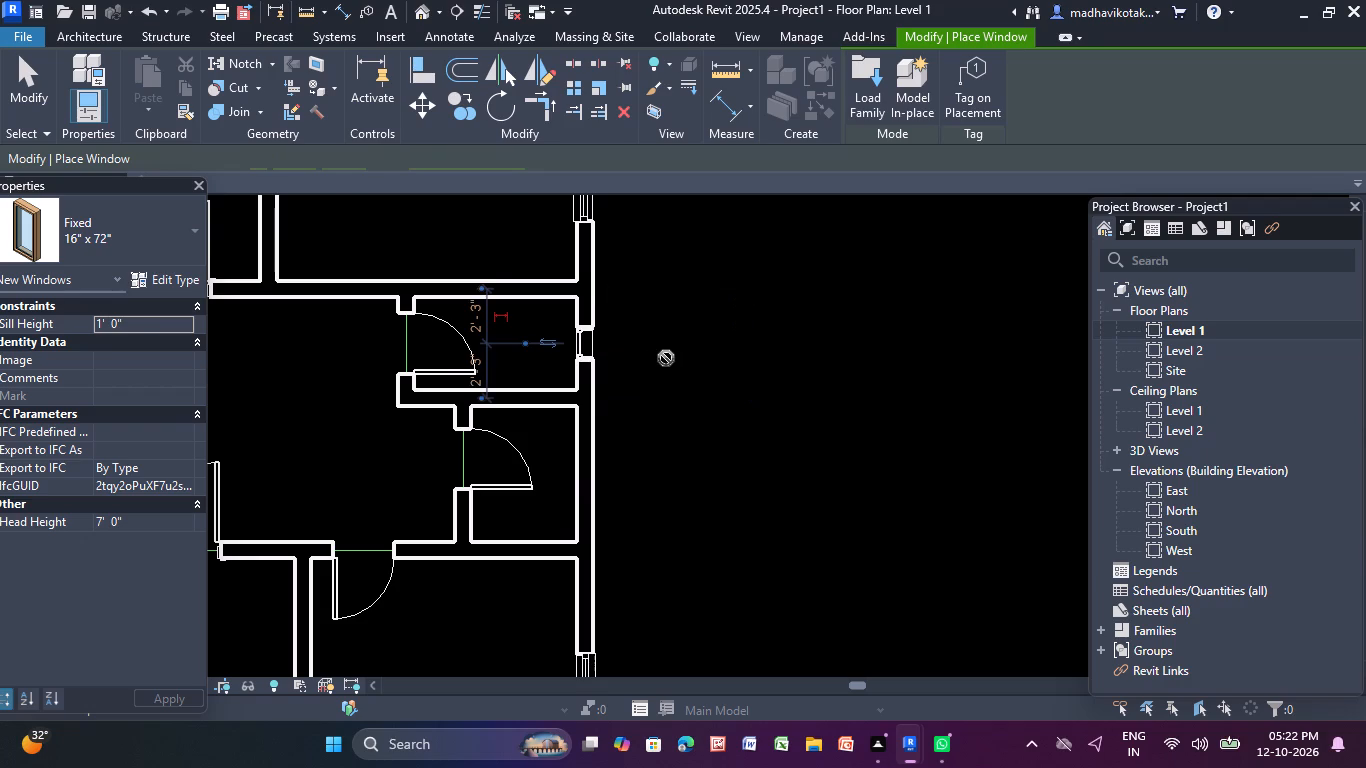
pyautogui.press('Escape')
pyautogui.press('Escape')
pyautogui.press('Escape')
pyautogui.press('Escape')
pyautogui.press('Escape')
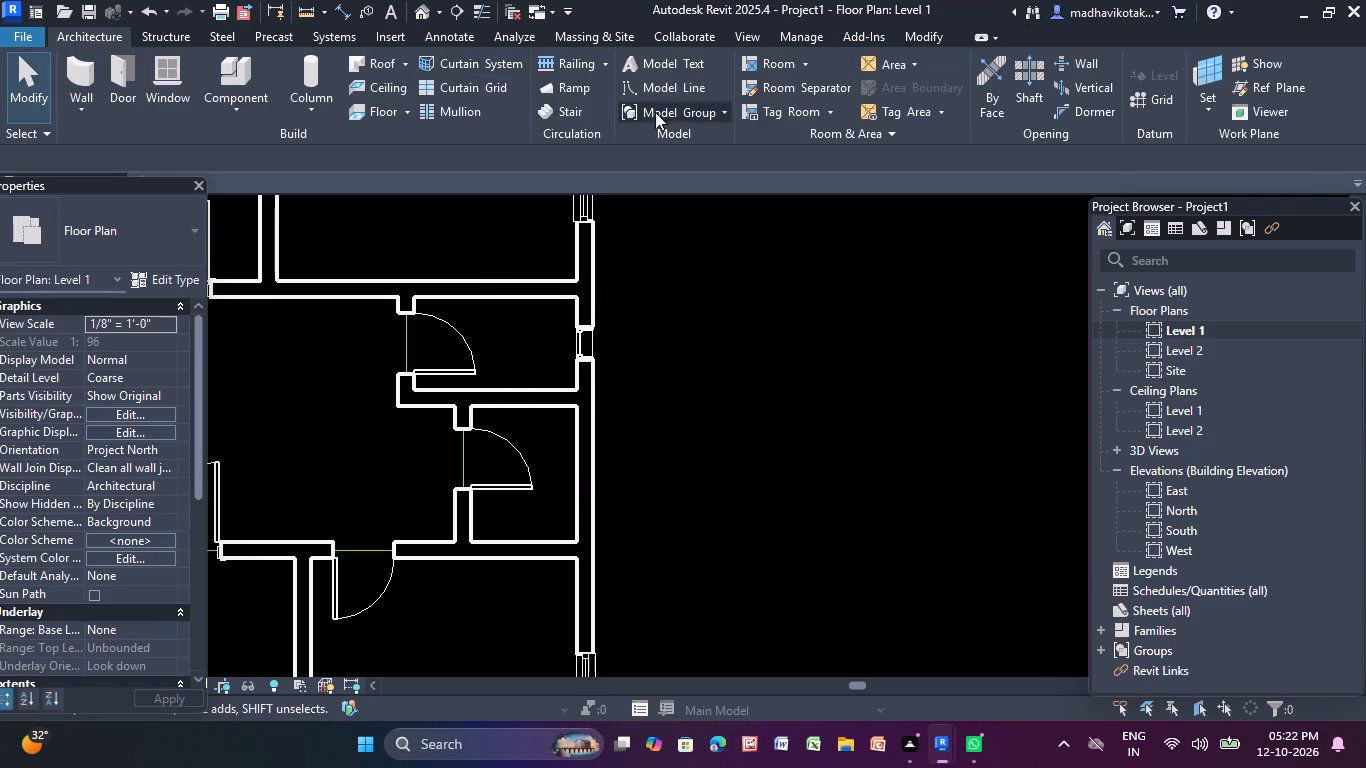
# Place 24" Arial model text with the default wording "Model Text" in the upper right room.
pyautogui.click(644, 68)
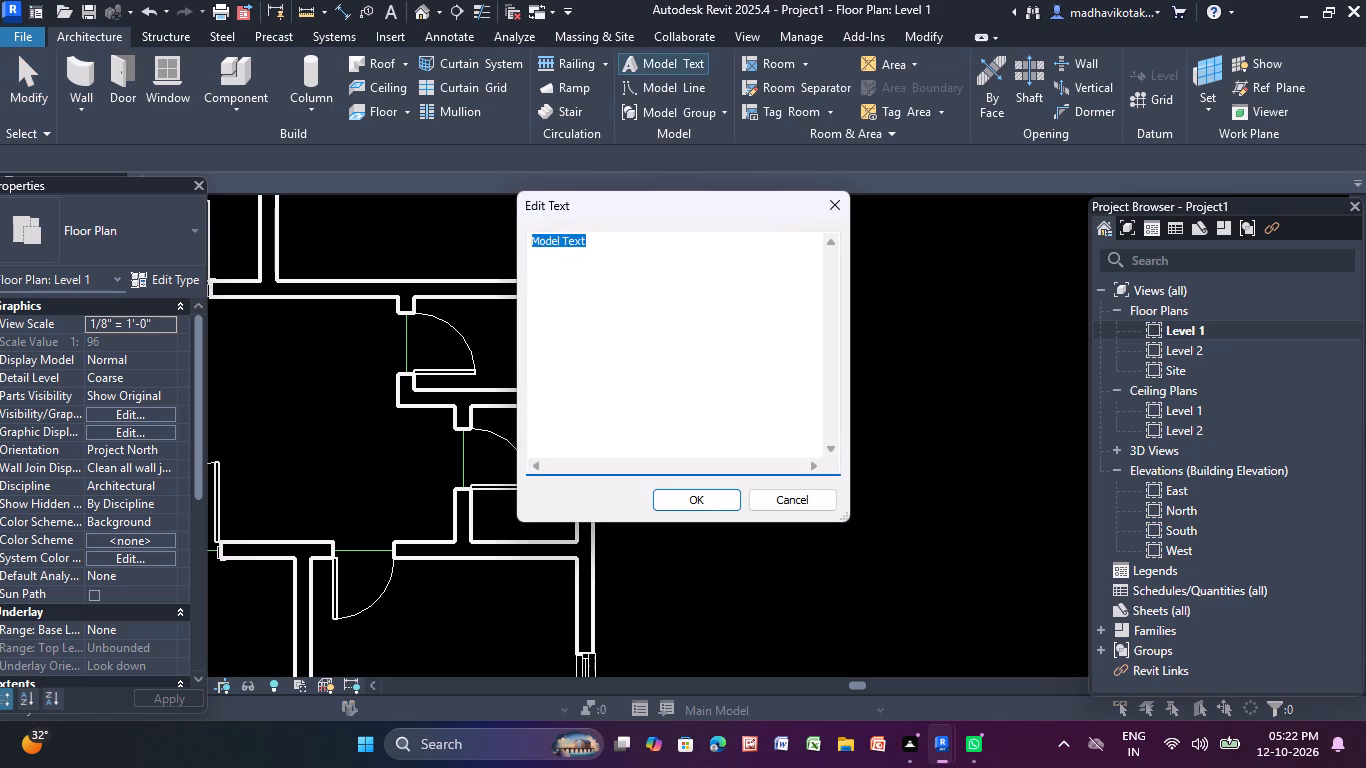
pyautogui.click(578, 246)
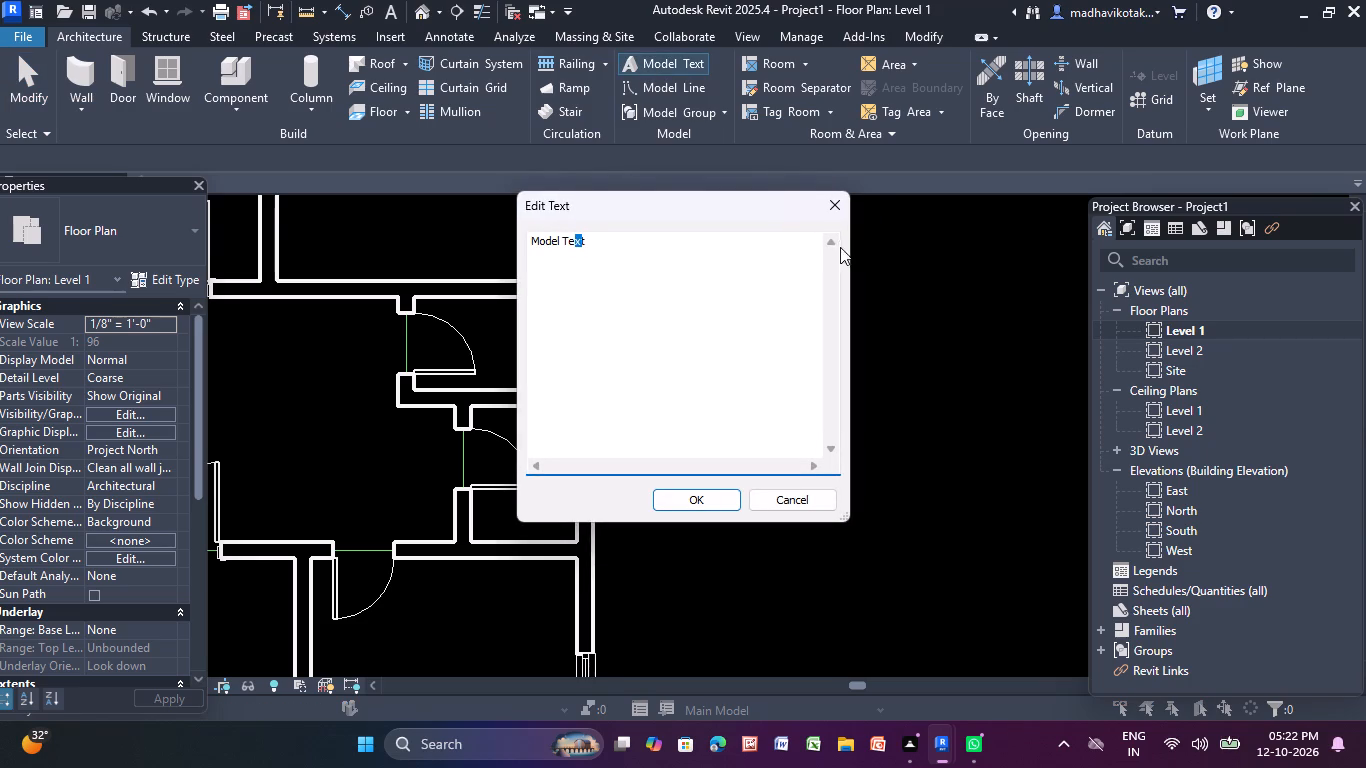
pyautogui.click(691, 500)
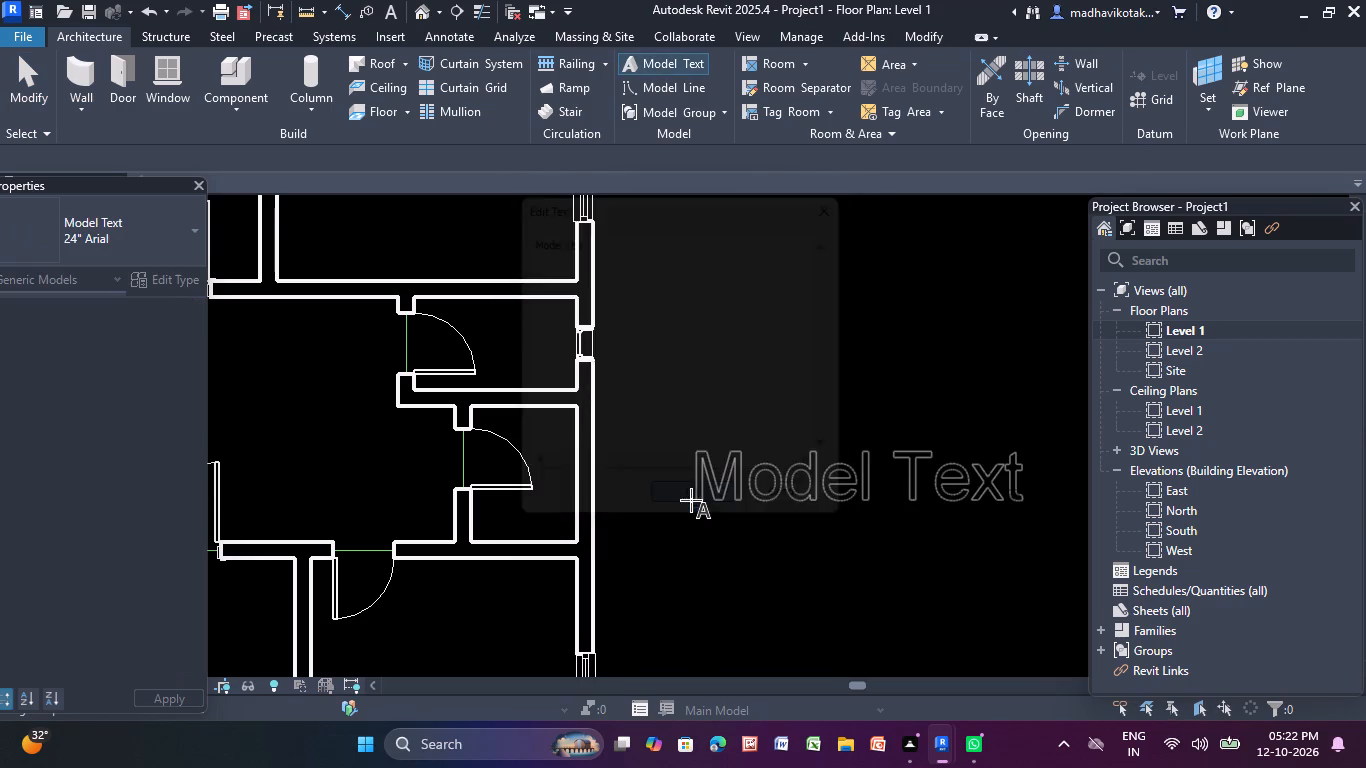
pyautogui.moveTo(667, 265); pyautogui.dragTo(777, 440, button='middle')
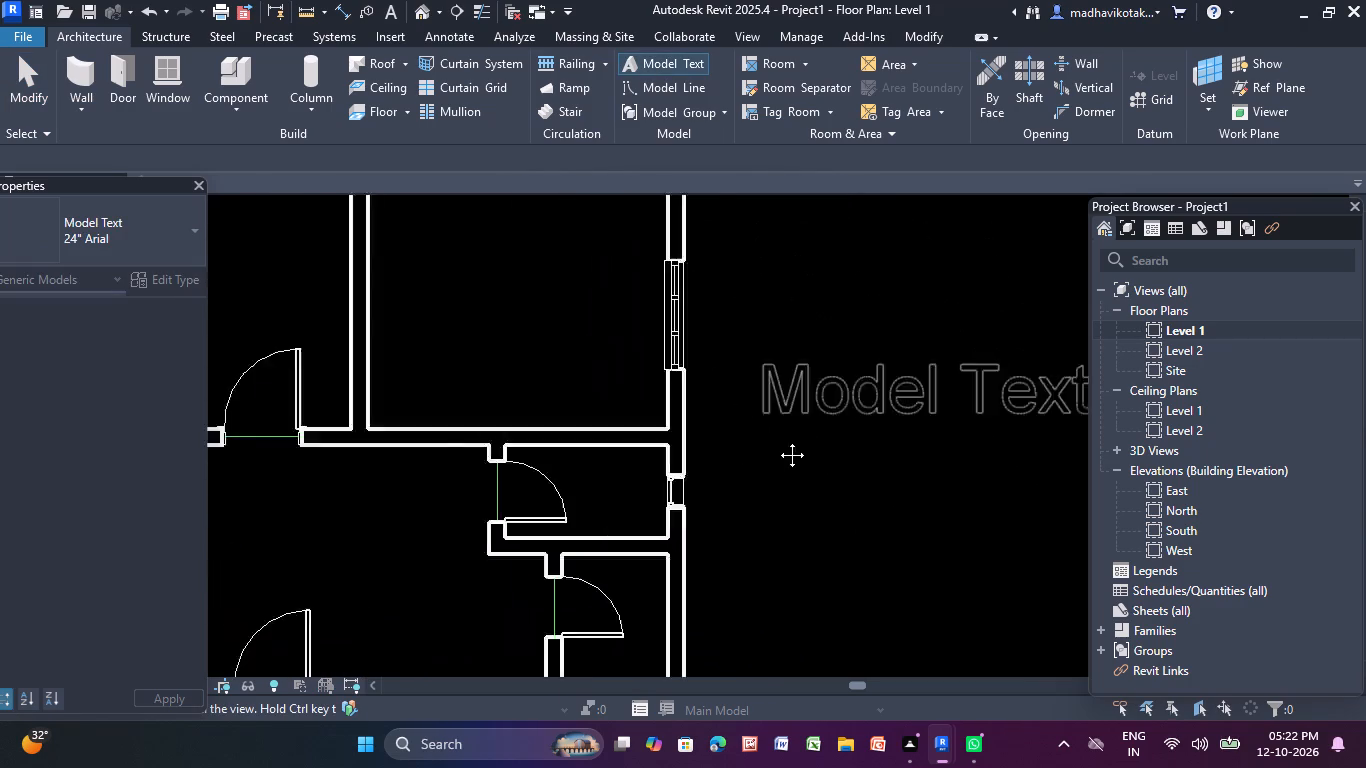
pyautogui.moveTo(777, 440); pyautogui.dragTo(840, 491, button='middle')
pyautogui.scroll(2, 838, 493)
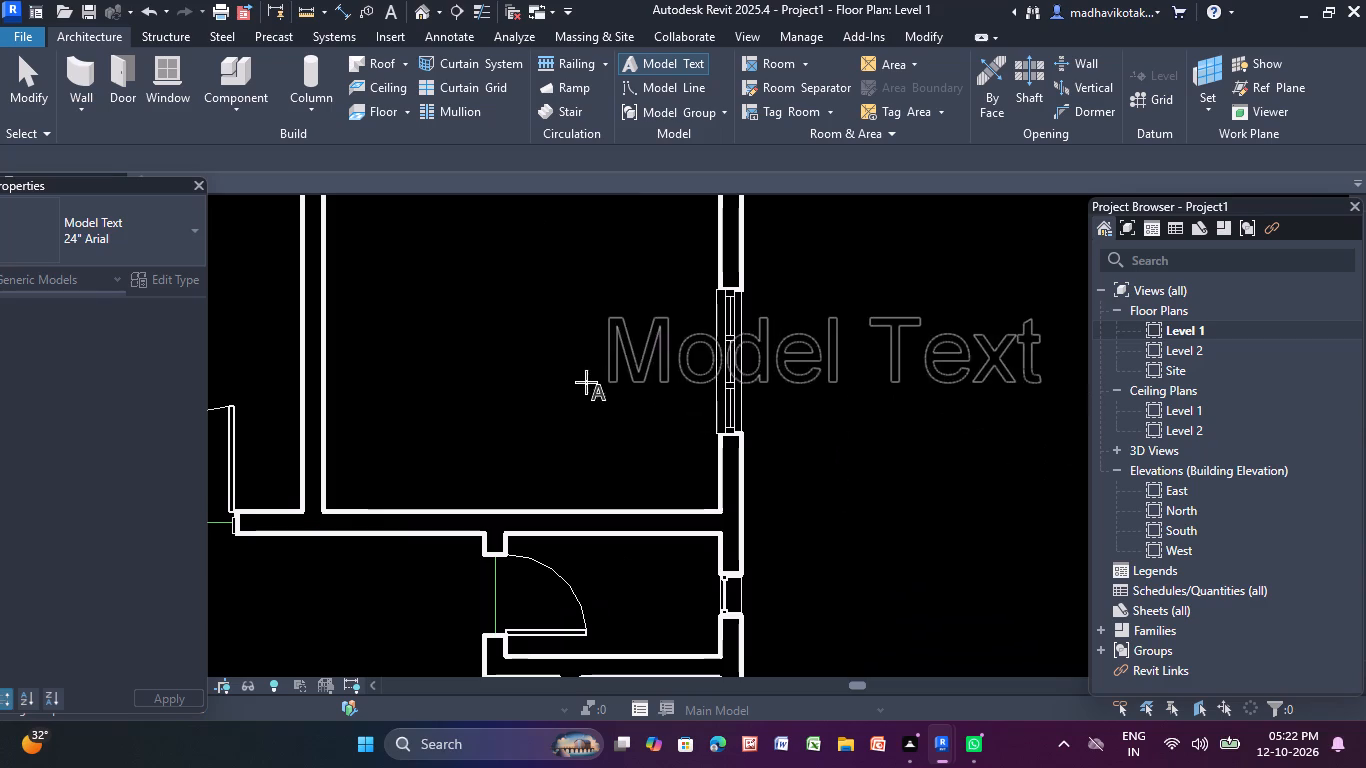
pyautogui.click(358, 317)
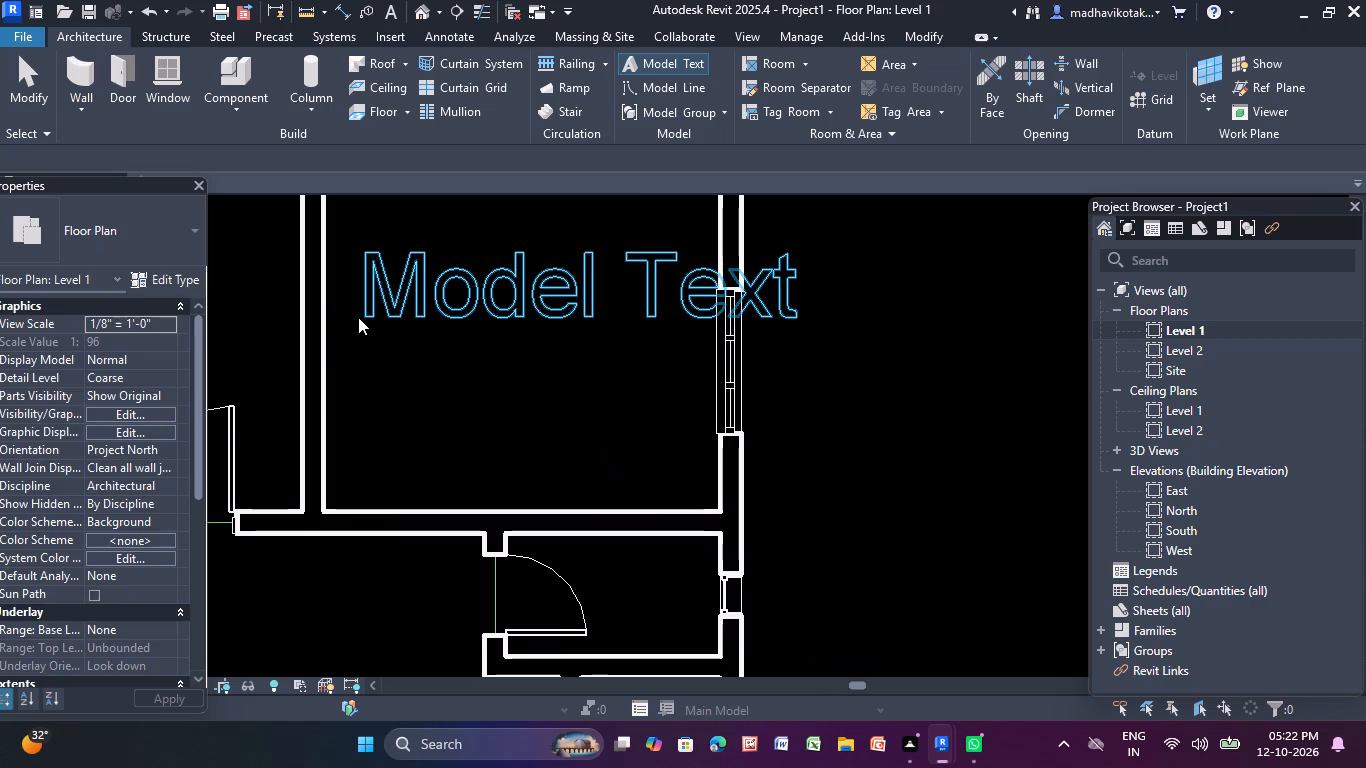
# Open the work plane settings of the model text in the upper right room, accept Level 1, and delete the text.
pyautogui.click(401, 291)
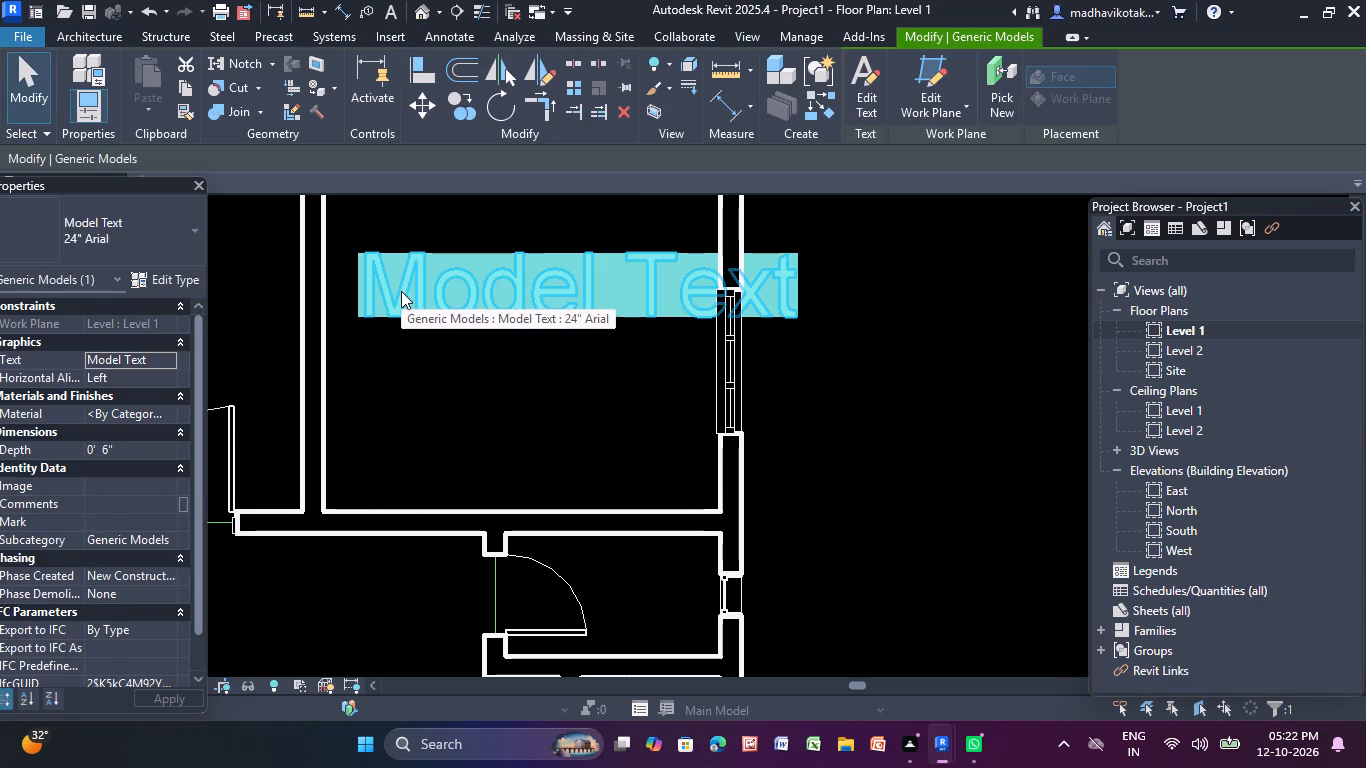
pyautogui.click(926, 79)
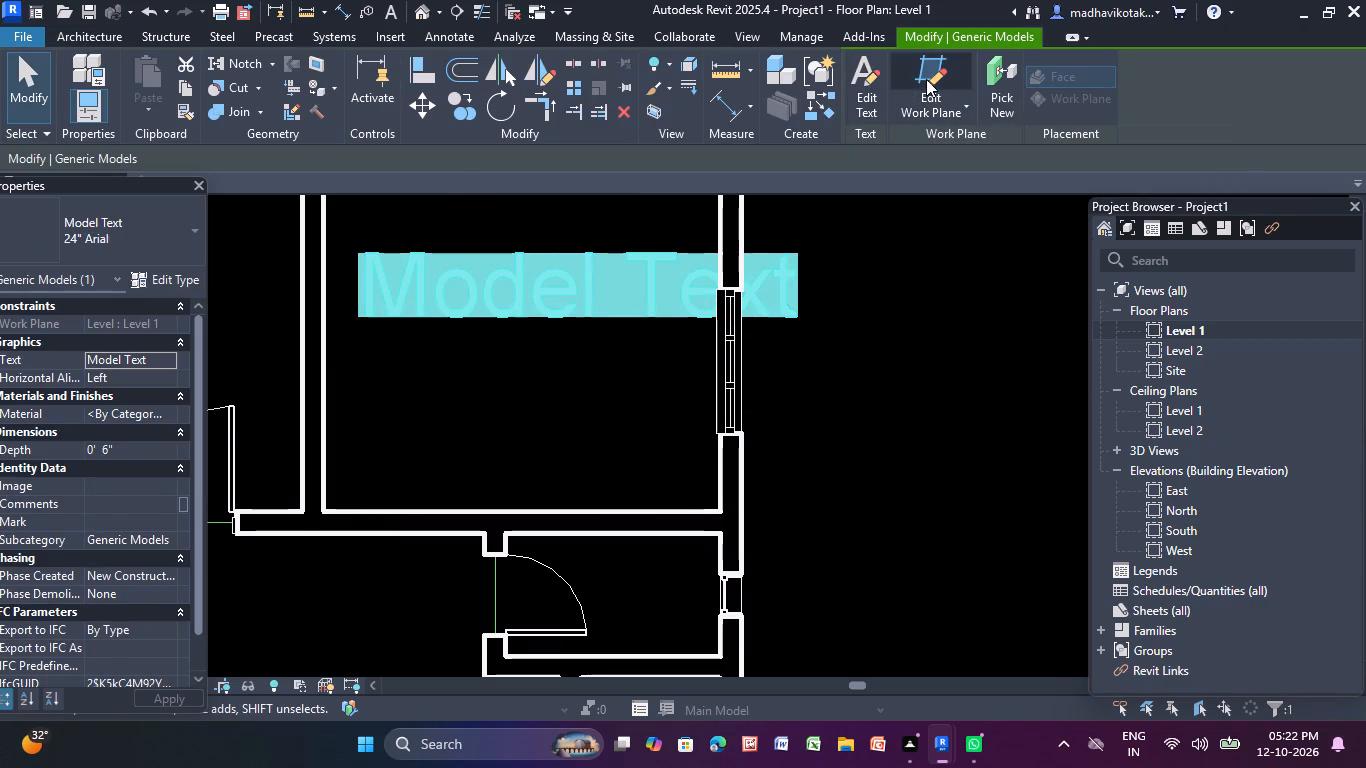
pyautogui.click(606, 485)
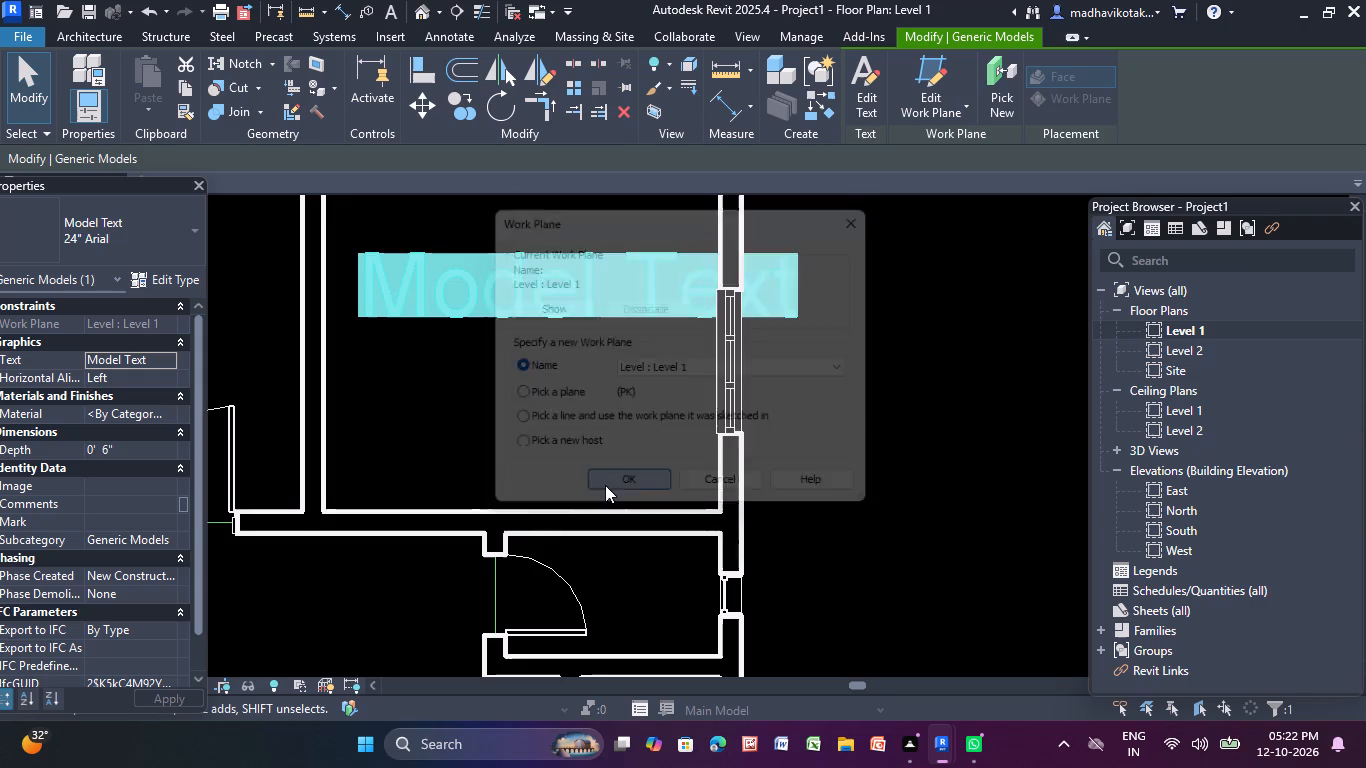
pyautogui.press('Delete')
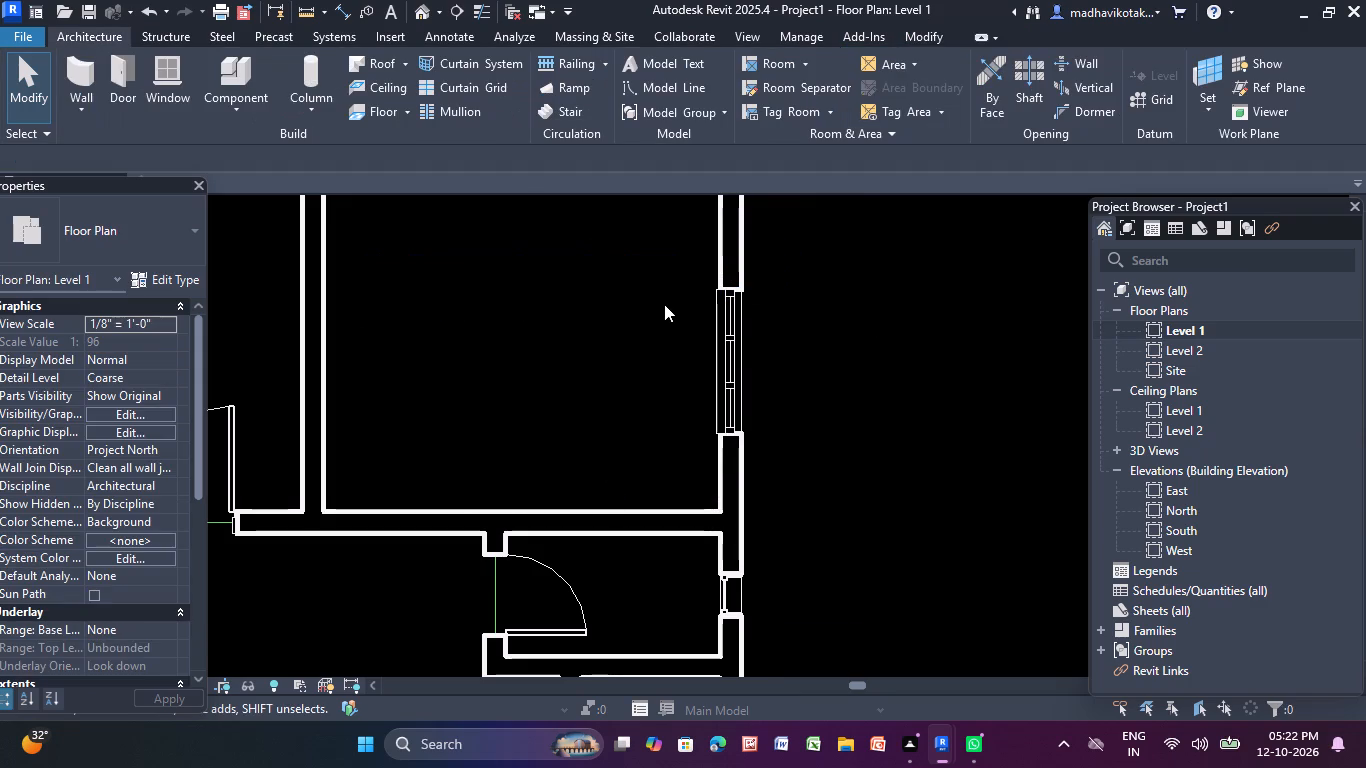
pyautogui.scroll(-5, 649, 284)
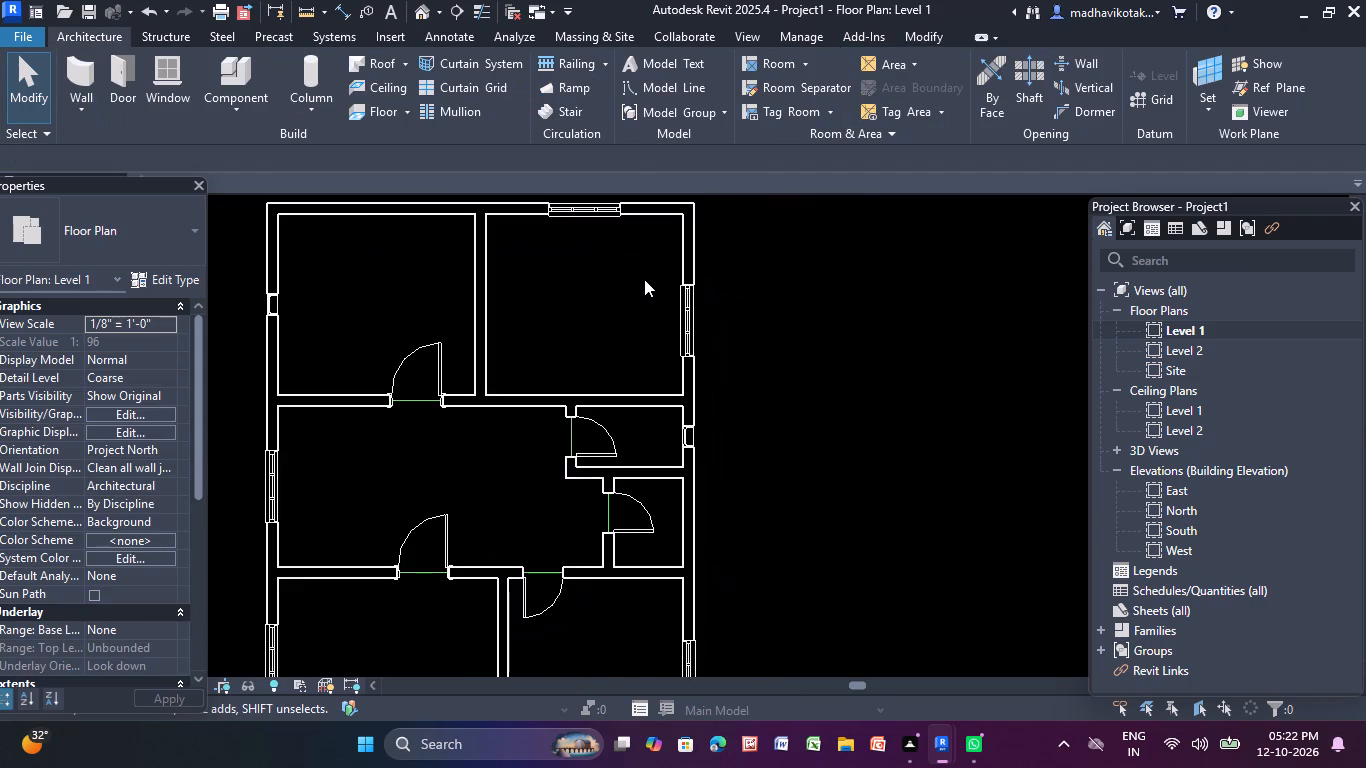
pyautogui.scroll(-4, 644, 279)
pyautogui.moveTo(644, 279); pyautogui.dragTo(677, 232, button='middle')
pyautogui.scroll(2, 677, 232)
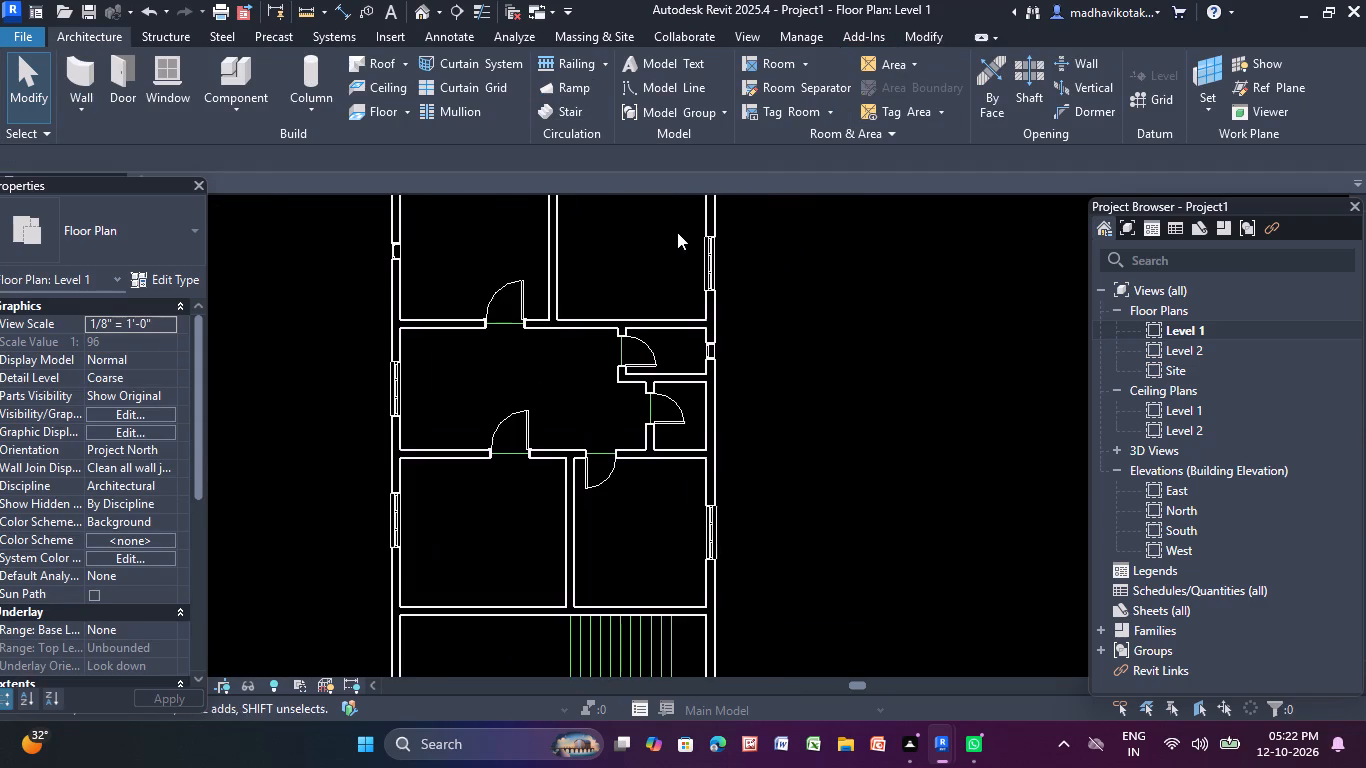
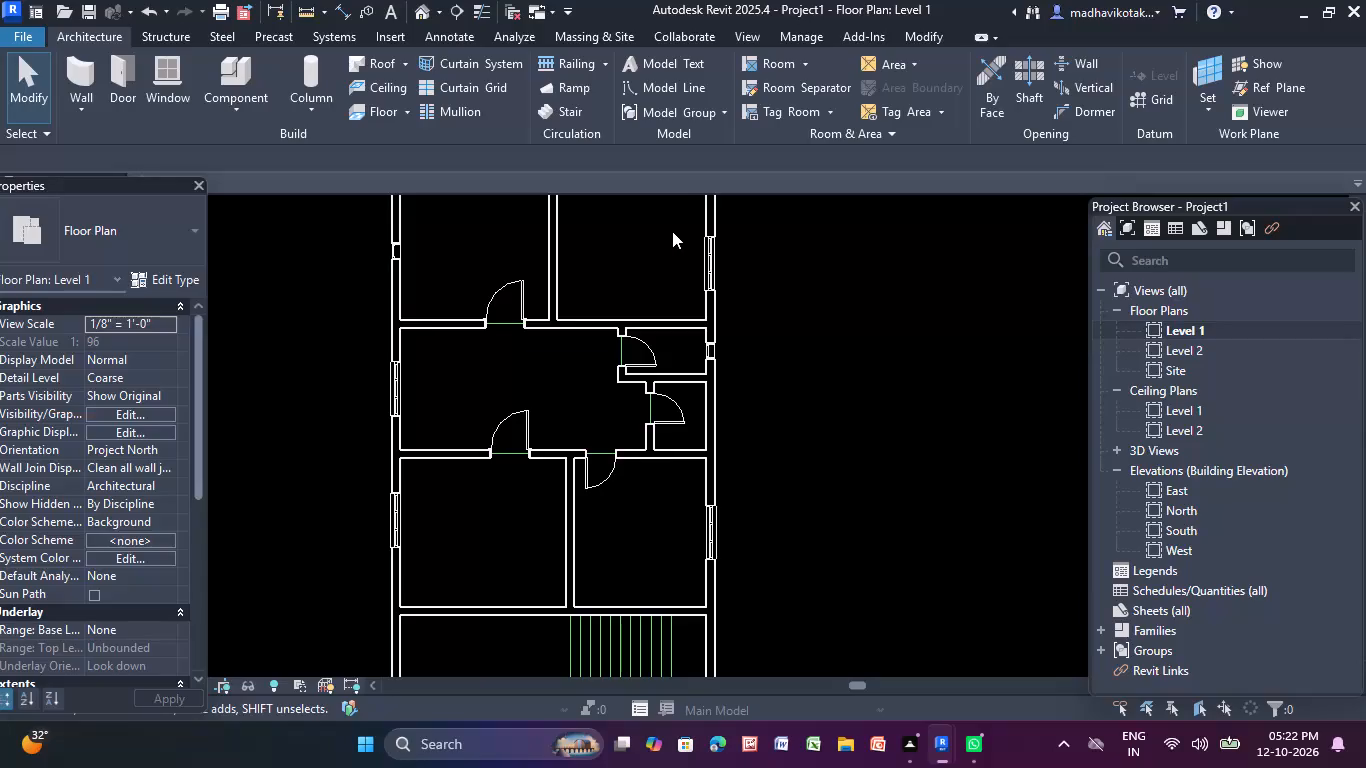
# In the 3D view, change the upper left room's Fixed 16" x 72" window to the Window-Casement-Double 34" x 36" type.
pyautogui.scroll(-1, 573, 366)
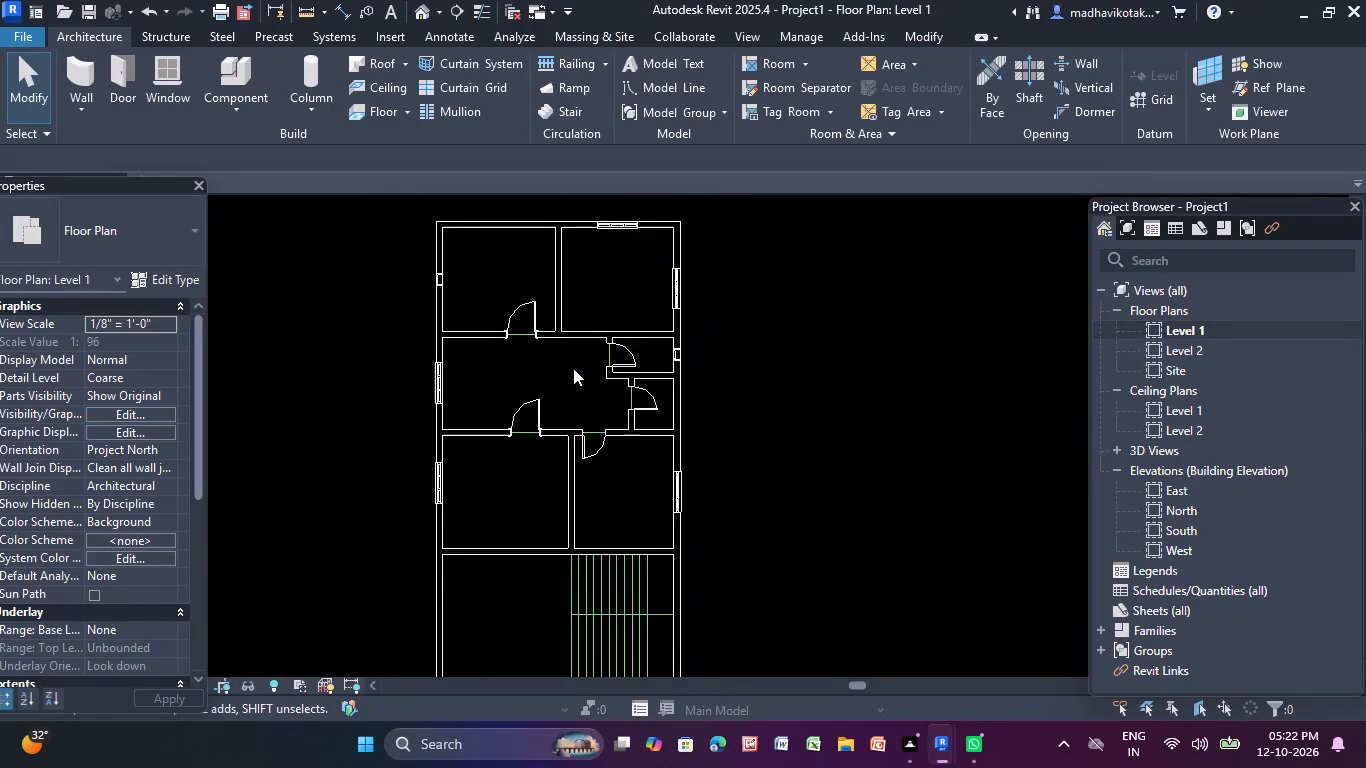
pyautogui.scroll(-2, 573, 368)
pyautogui.click(420, 6)
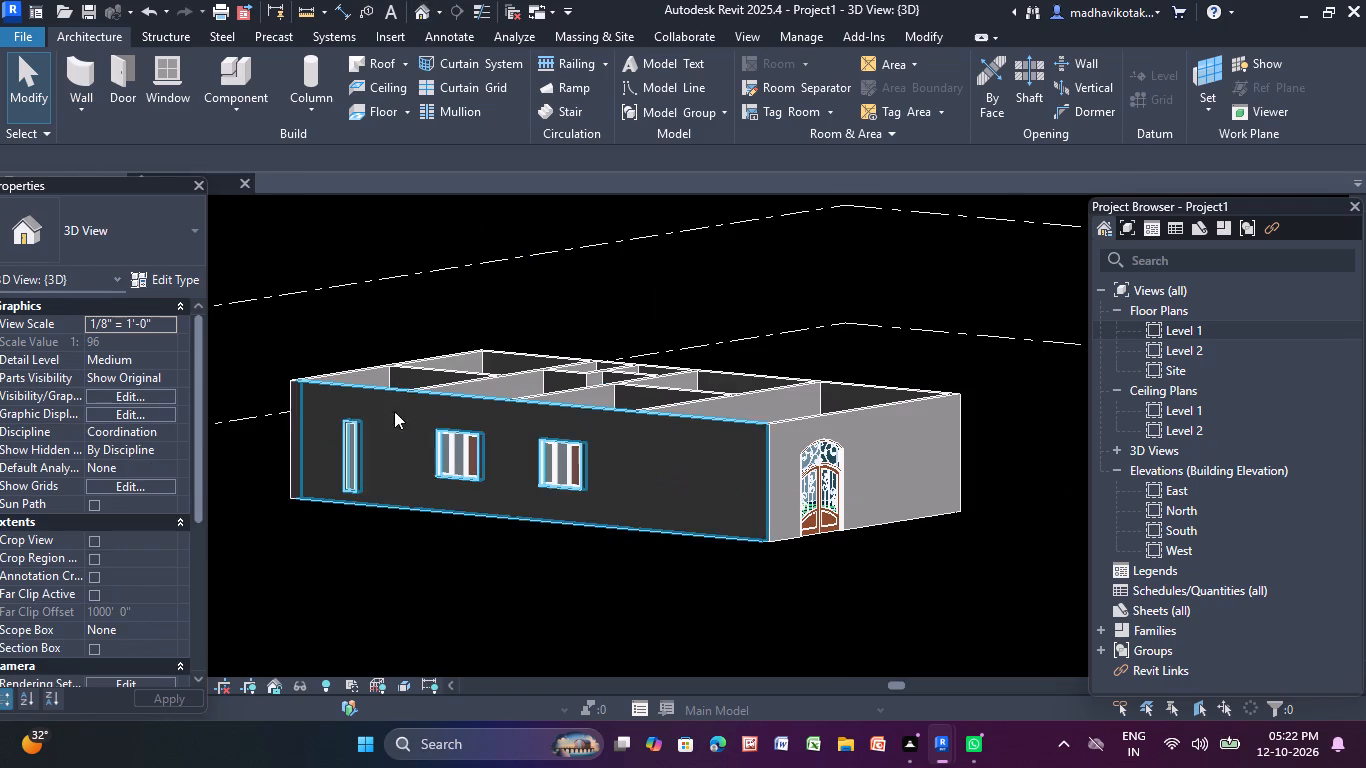
pyautogui.scroll(5, 312, 456)
pyautogui.scroll(8, 400, 464)
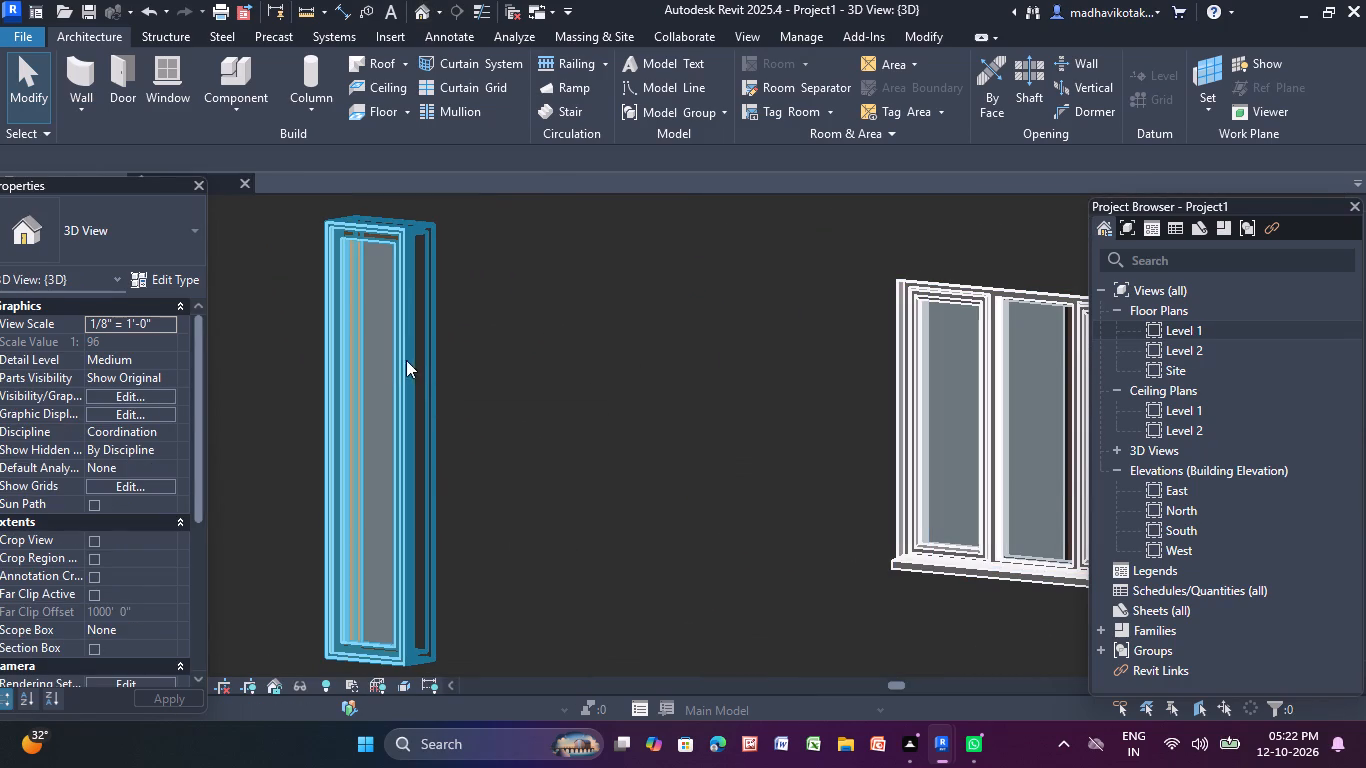
pyautogui.click(407, 312)
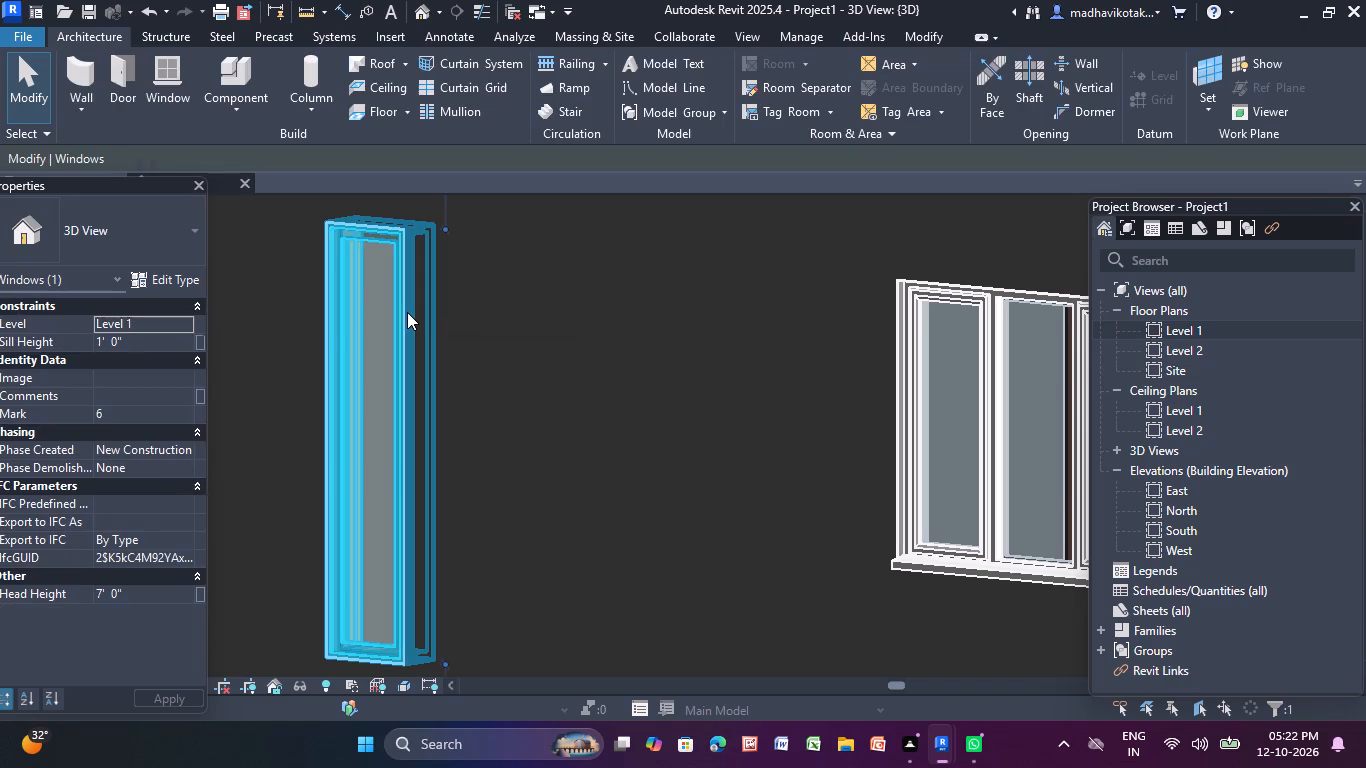
pyautogui.click(181, 227)
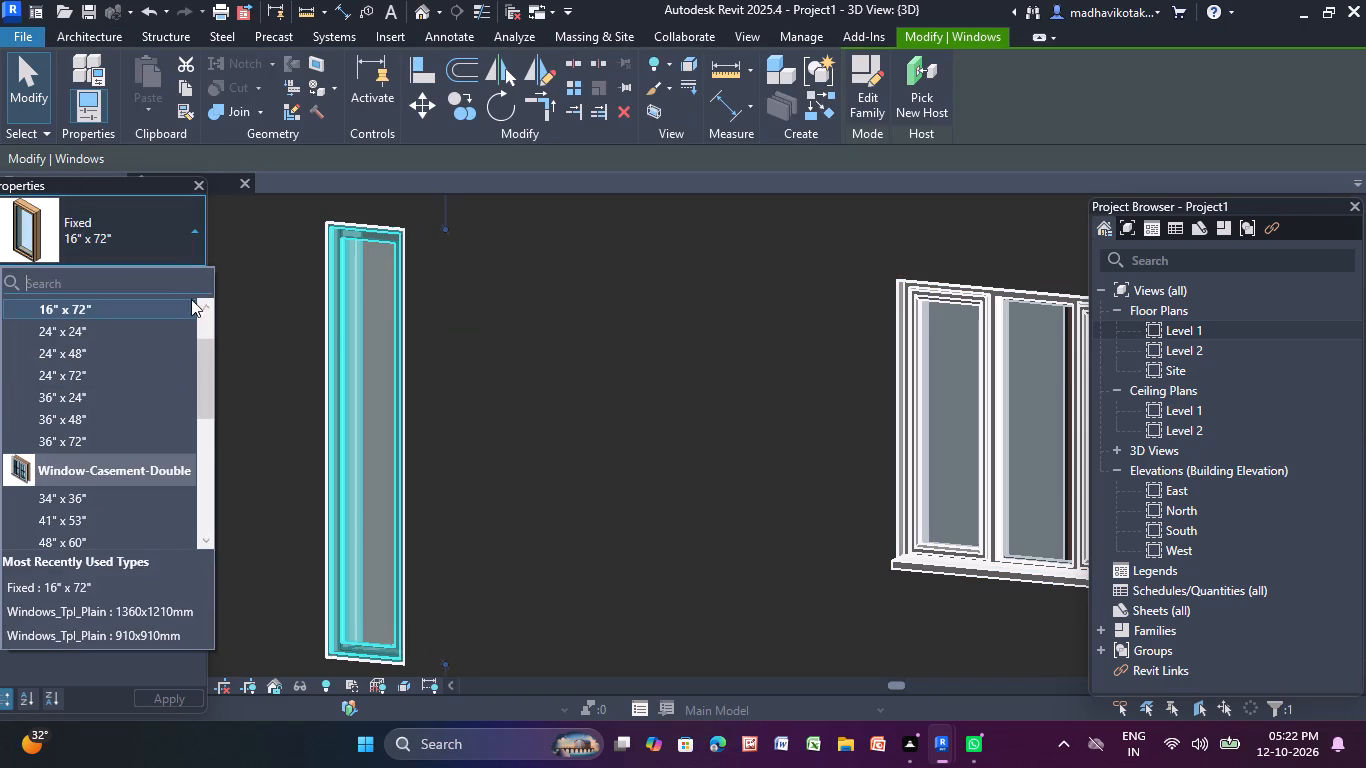
pyautogui.click(134, 384)
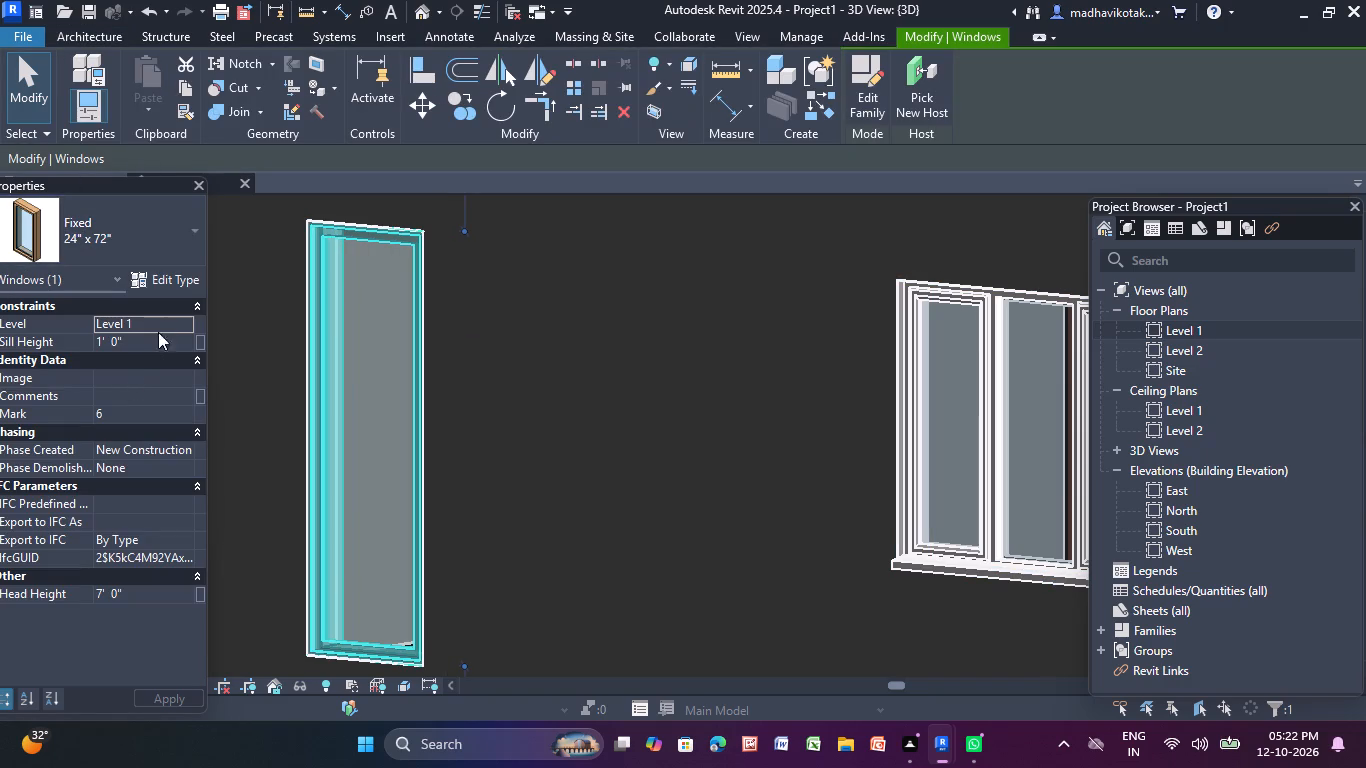
pyautogui.click(185, 228)
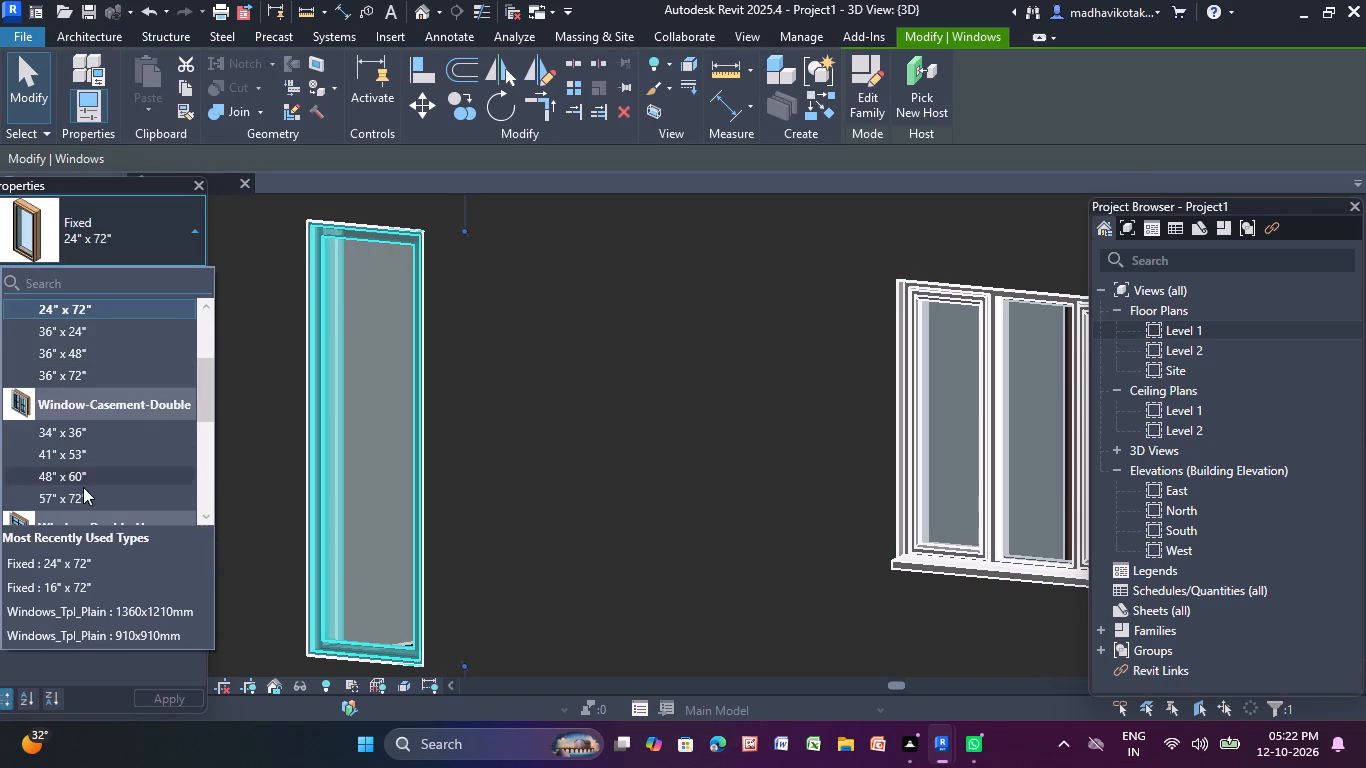
pyautogui.click(87, 430)
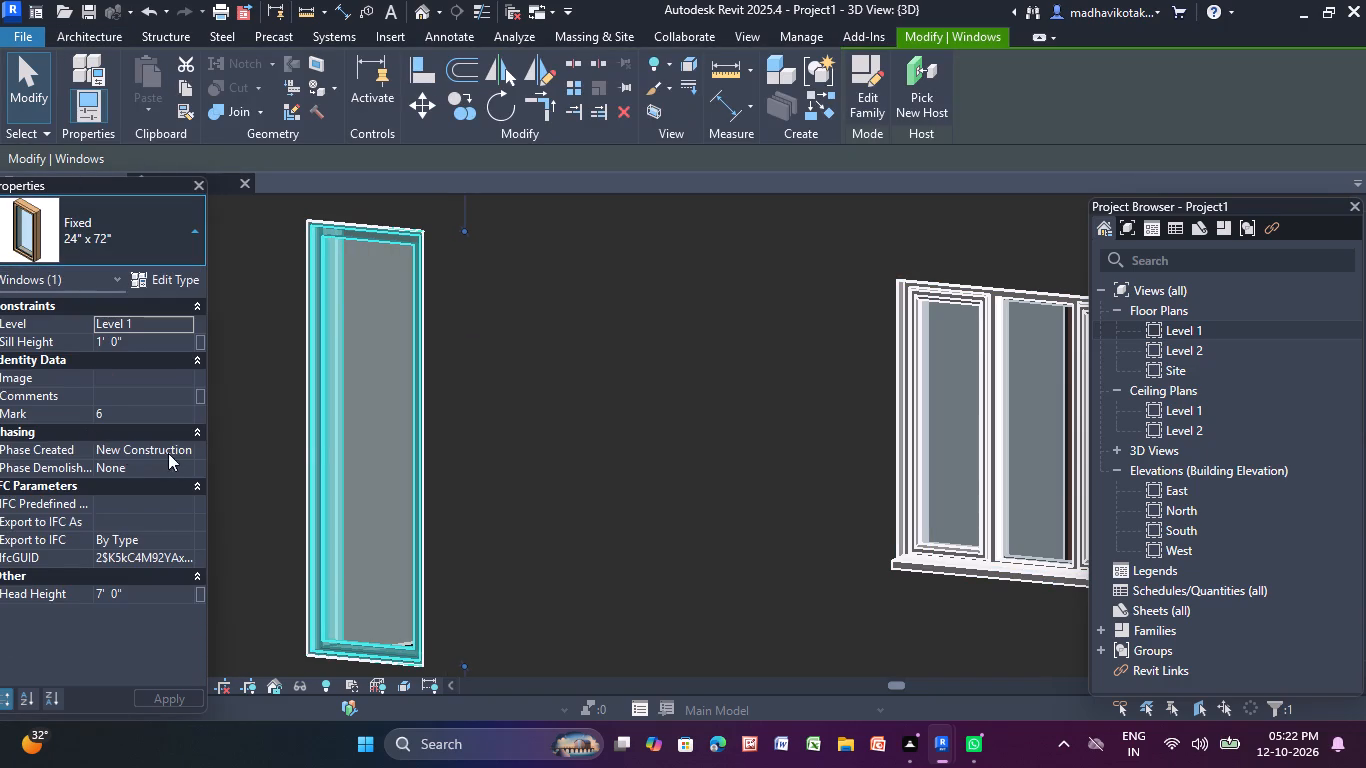
pyautogui.click(370, 343)
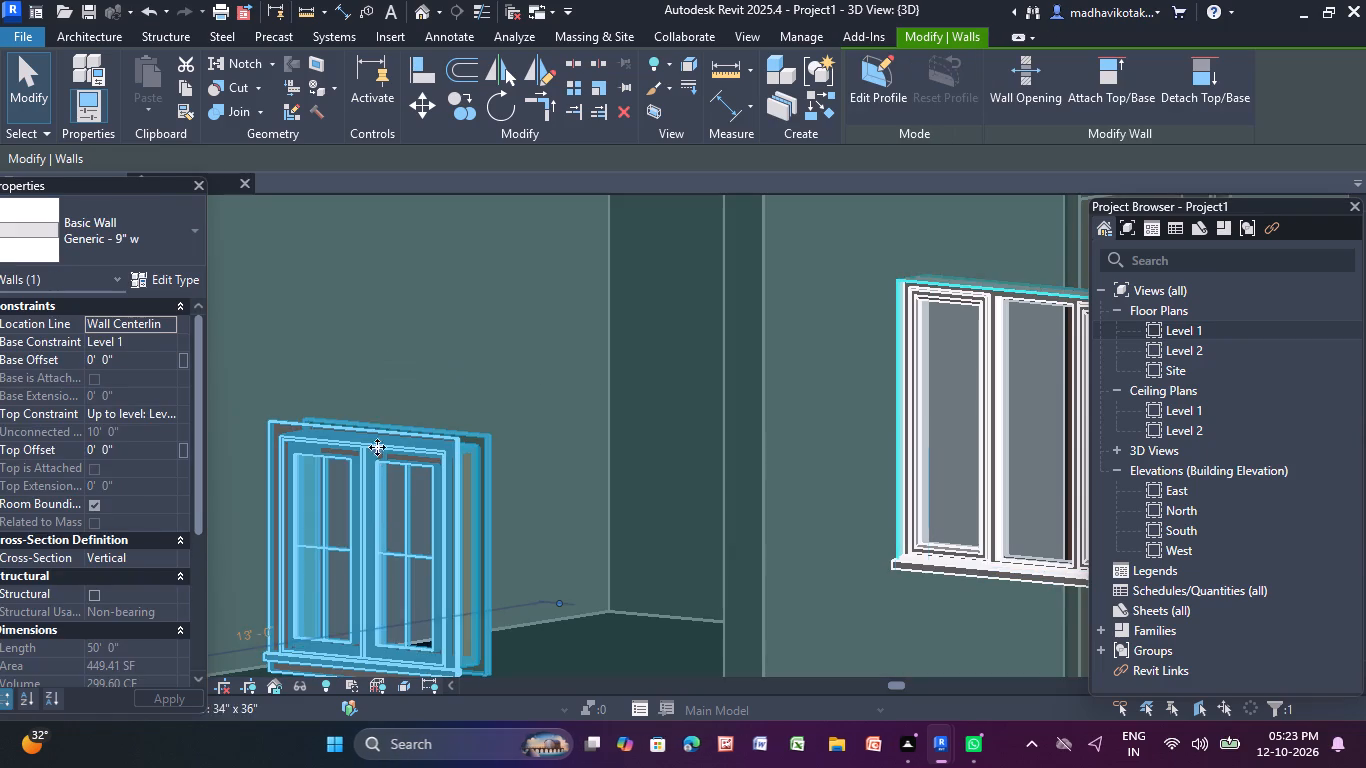
pyautogui.press('Escape')
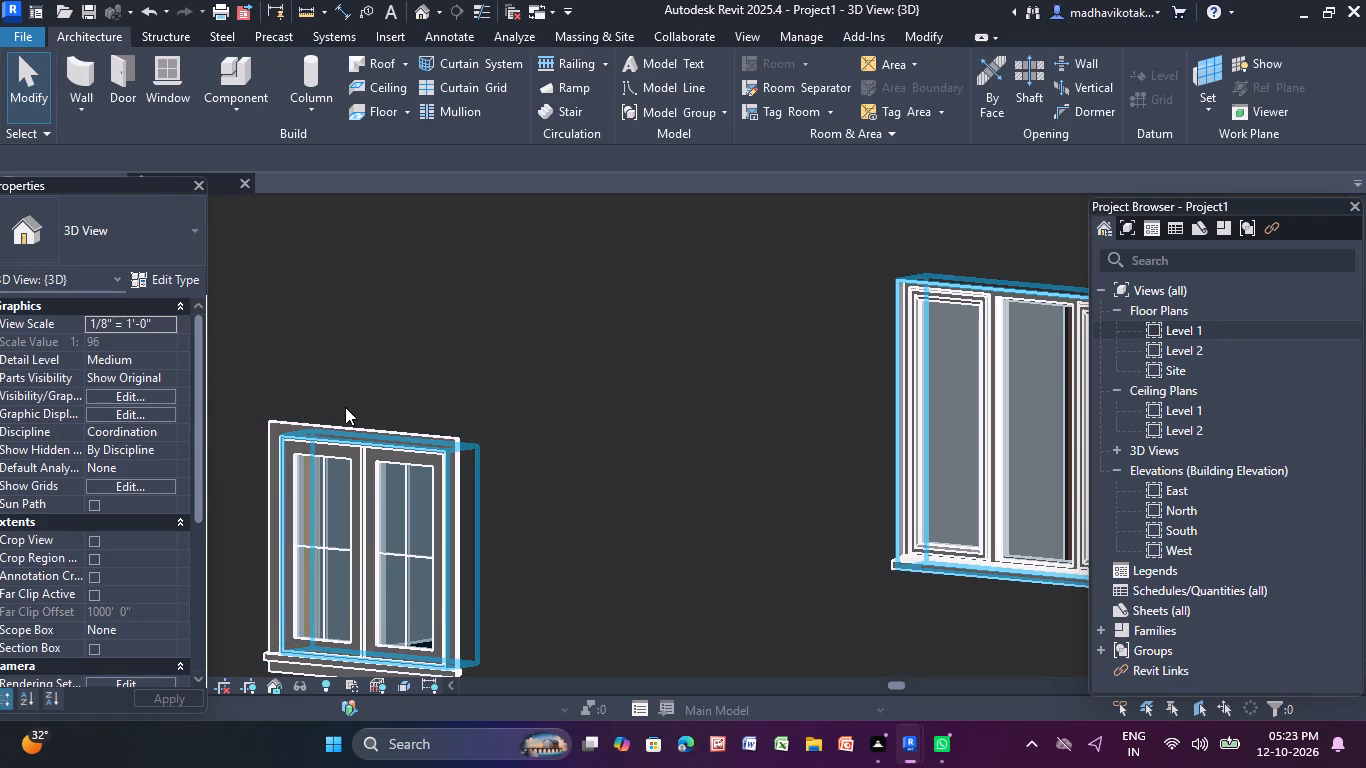
# Set the sill height of the upper left room's double casement window to 3'.
pyautogui.middleClick(367, 456)
pyautogui.scroll(-2, 368, 456)
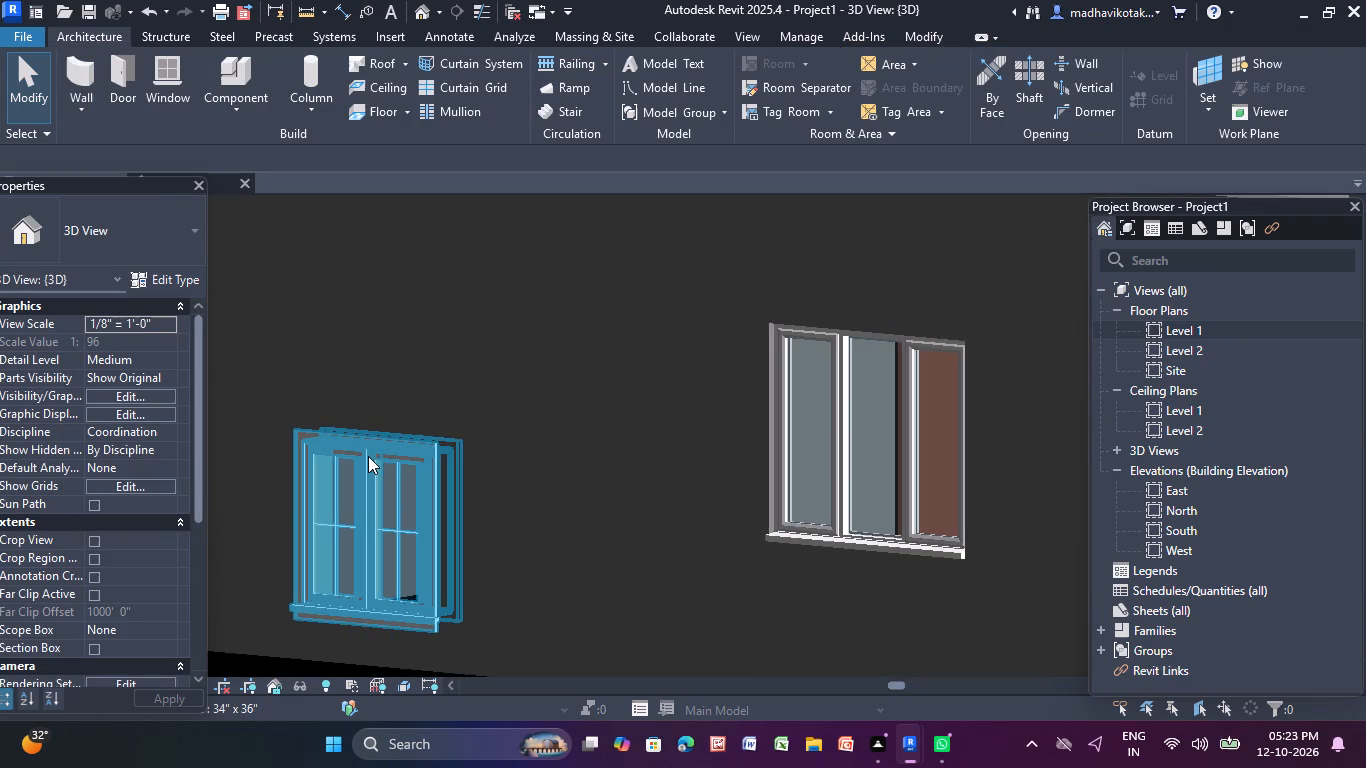
pyautogui.moveTo(365, 452); pyautogui.dragTo(364, 383, button='middle')
pyautogui.click(356, 392)
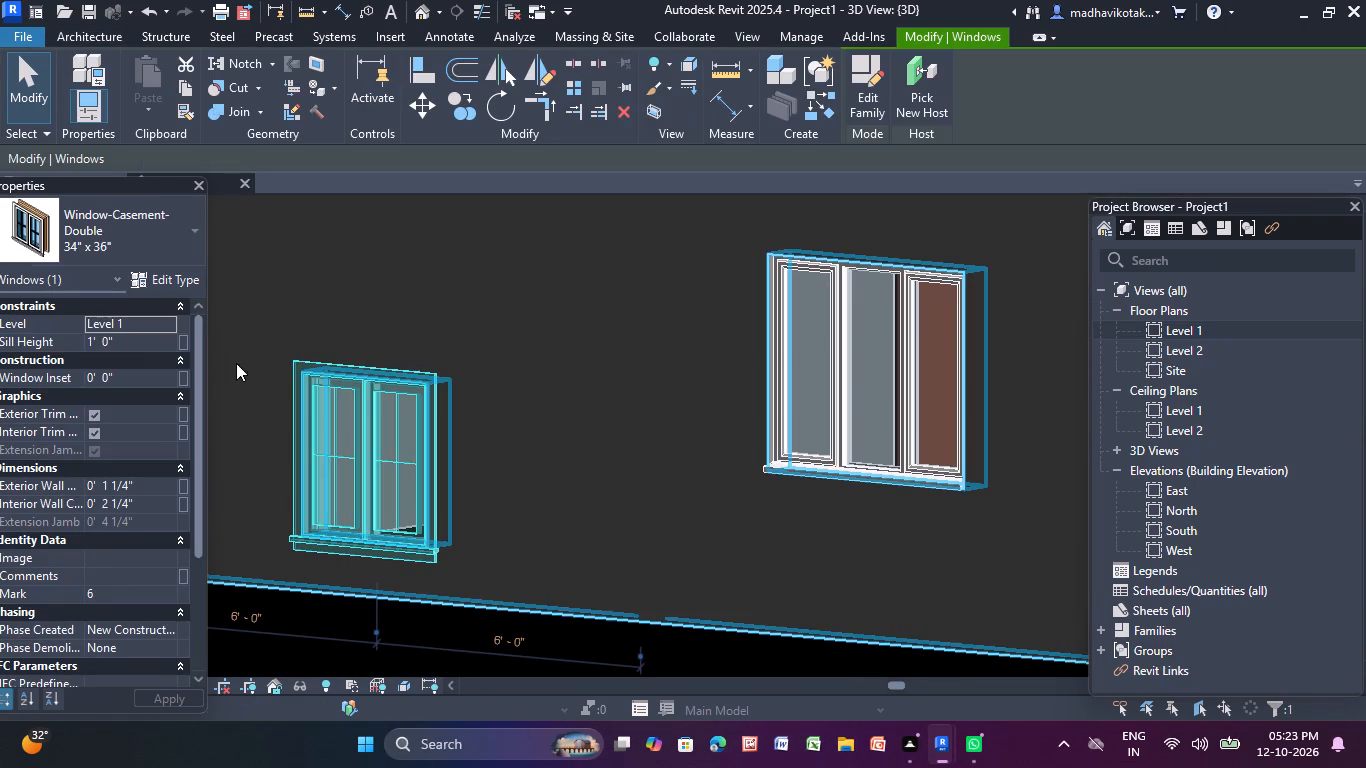
pyautogui.click(137, 339)
pyautogui.press('BackSpace')
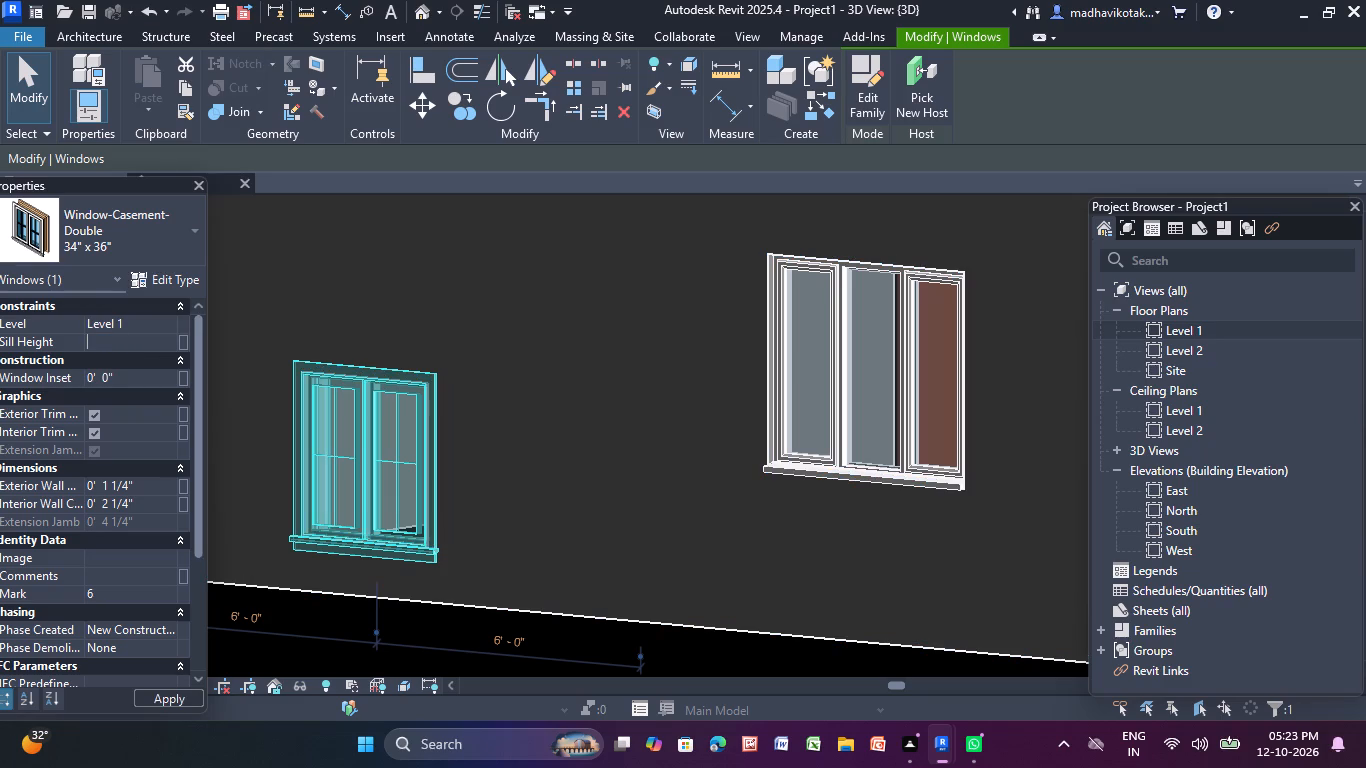
pyautogui.write("3'")
pyautogui.press('Return')
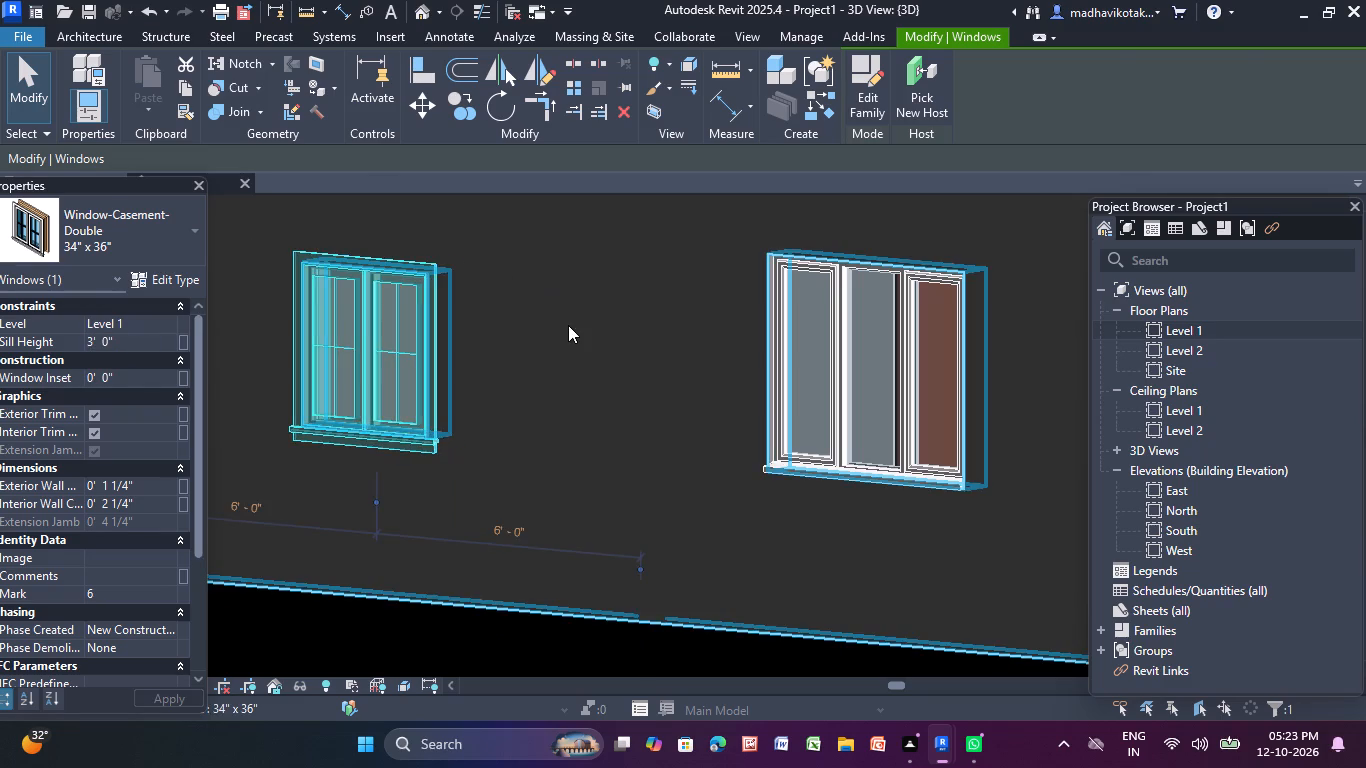
pyautogui.click(568, 325)
pyautogui.middleClick(342, 322)
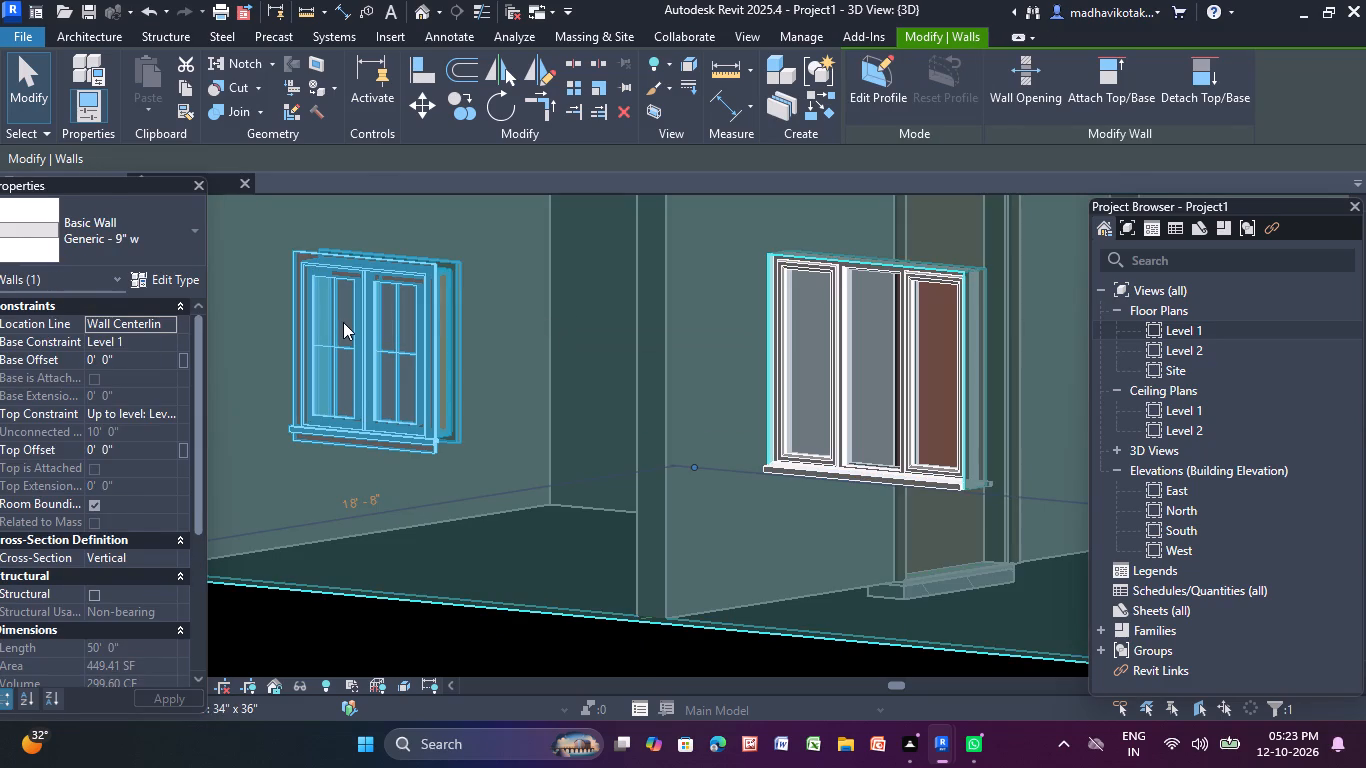
pyautogui.press('Escape')
# Set the sill height of the middle room's 1360x1210mm window, next to the casement on the same exterior wall, to 3'.
pyautogui.scroll(1, 343, 322)
pyautogui.scroll(-3, 343, 322)
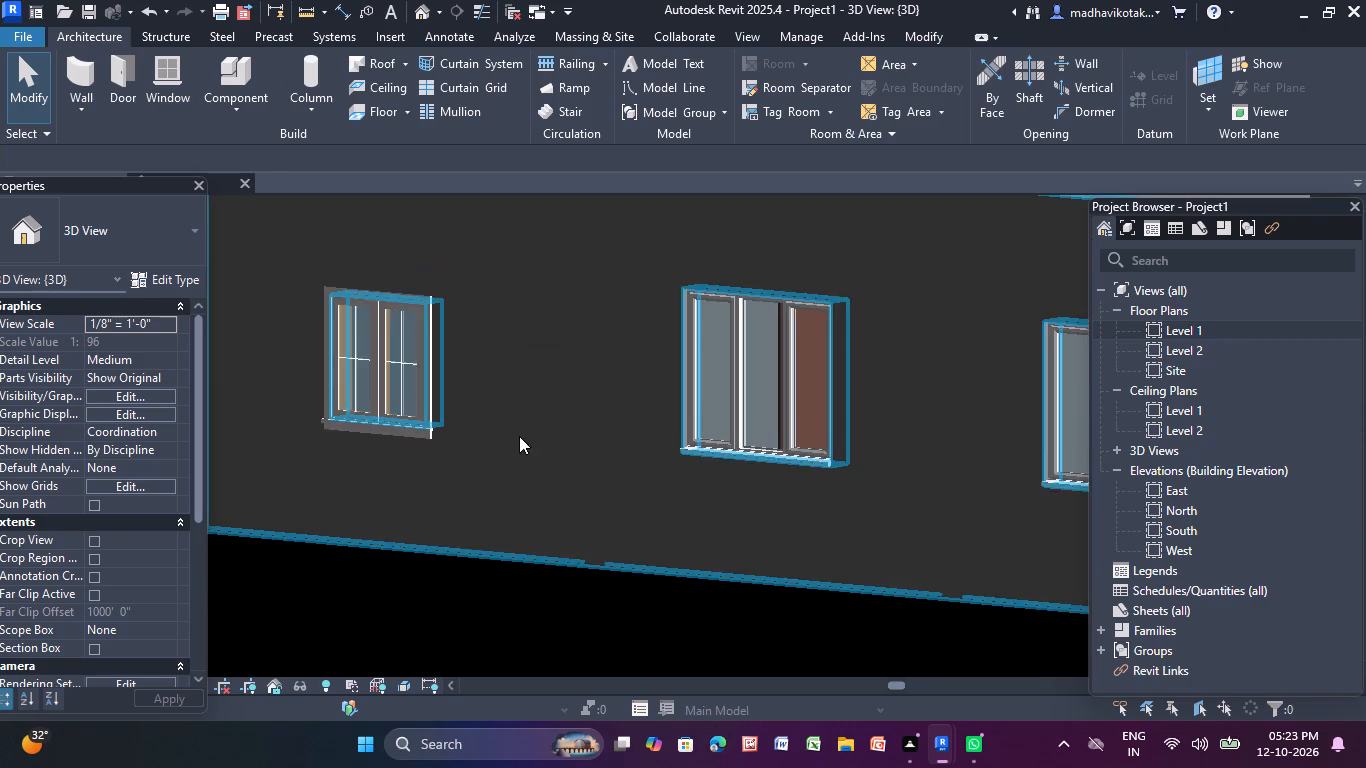
pyautogui.moveTo(519, 436); pyautogui.dragTo(206, 402, button='middle')
pyautogui.scroll(1, 206, 402)
pyautogui.click(434, 419)
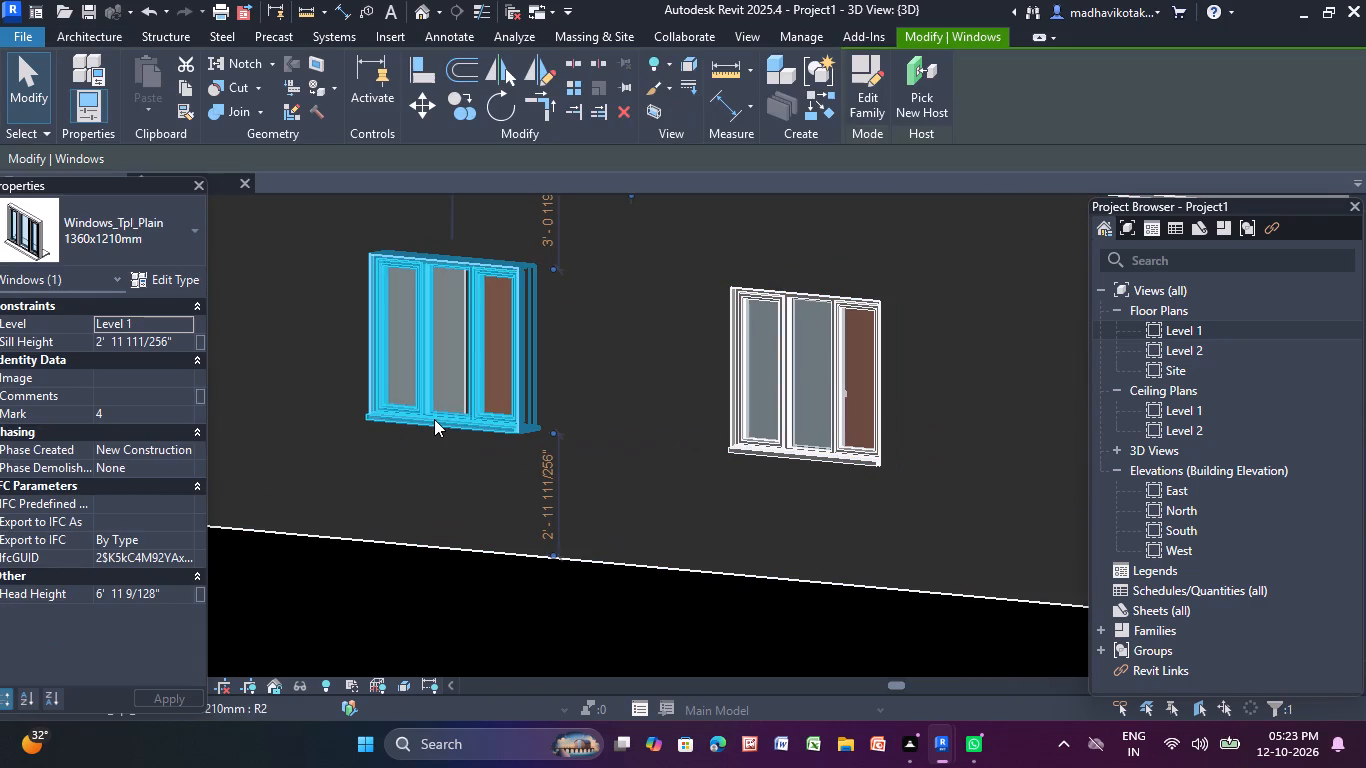
pyautogui.click(180, 340)
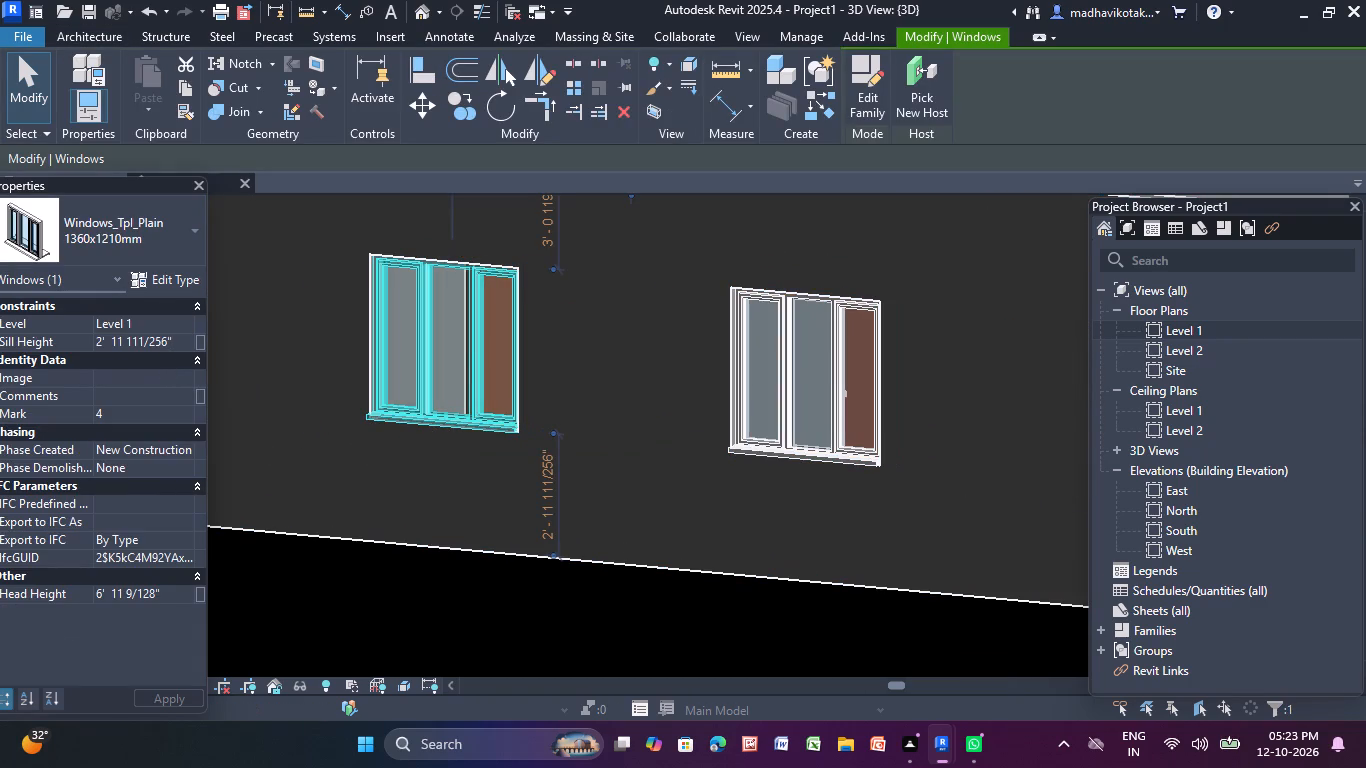
pyautogui.press('BackSpace')
pyautogui.press('BackSpace')
pyautogui.press('BackSpace')
pyautogui.press('BackSpace')
pyautogui.press('BackSpace')
pyautogui.press('BackSpace')
pyautogui.press('BackSpace')
pyautogui.press('BackSpace')
pyautogui.press('BackSpace')
pyautogui.press('BackSpace')
pyautogui.press('BackSpace')
pyautogui.press('BackSpace')
pyautogui.press('BackSpace')
pyautogui.press('BackSpace')
pyautogui.press('BackSpace')
pyautogui.press('BackSpace')
pyautogui.press('BackSpace')
pyautogui.press('BackSpace')
pyautogui.press('BackSpace')
pyautogui.press('BackSpace')
pyautogui.press('3')
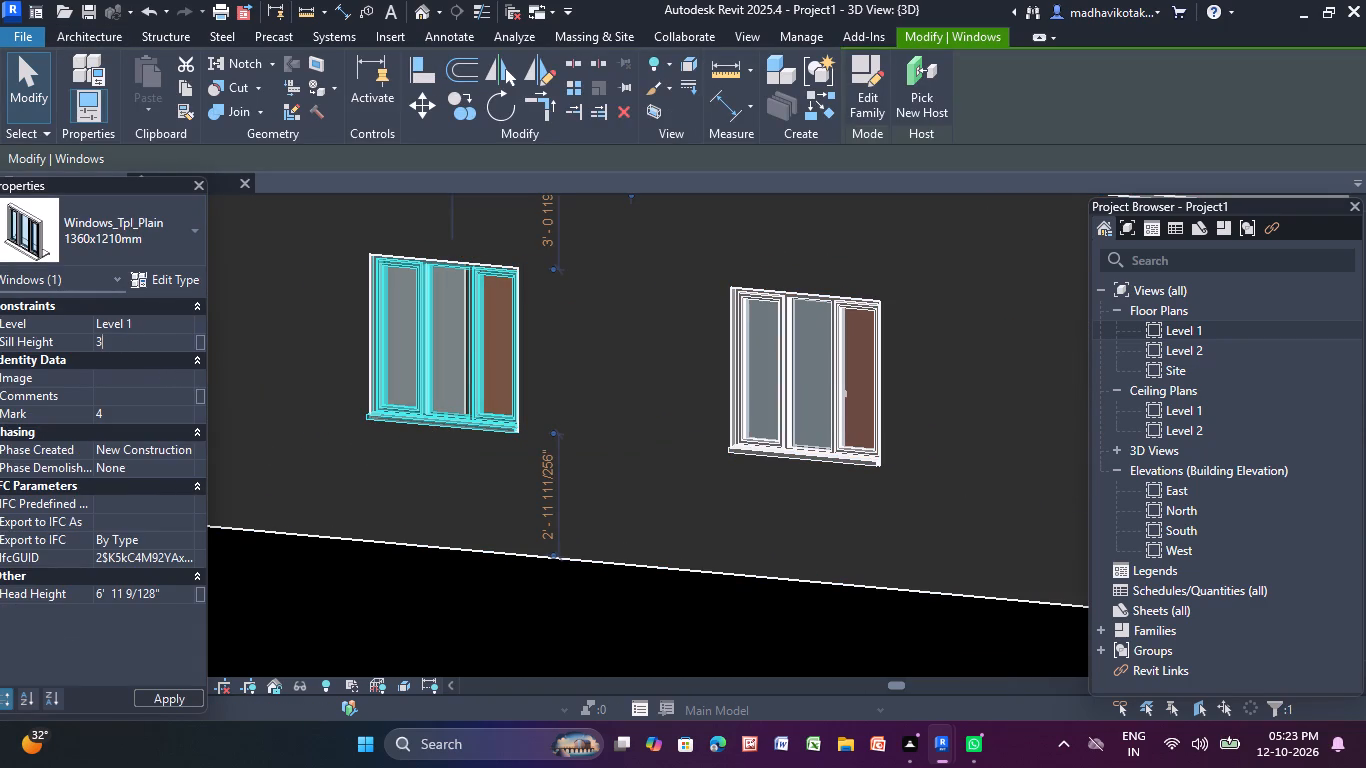
pyautogui.press("'")
pyautogui.press('Return')
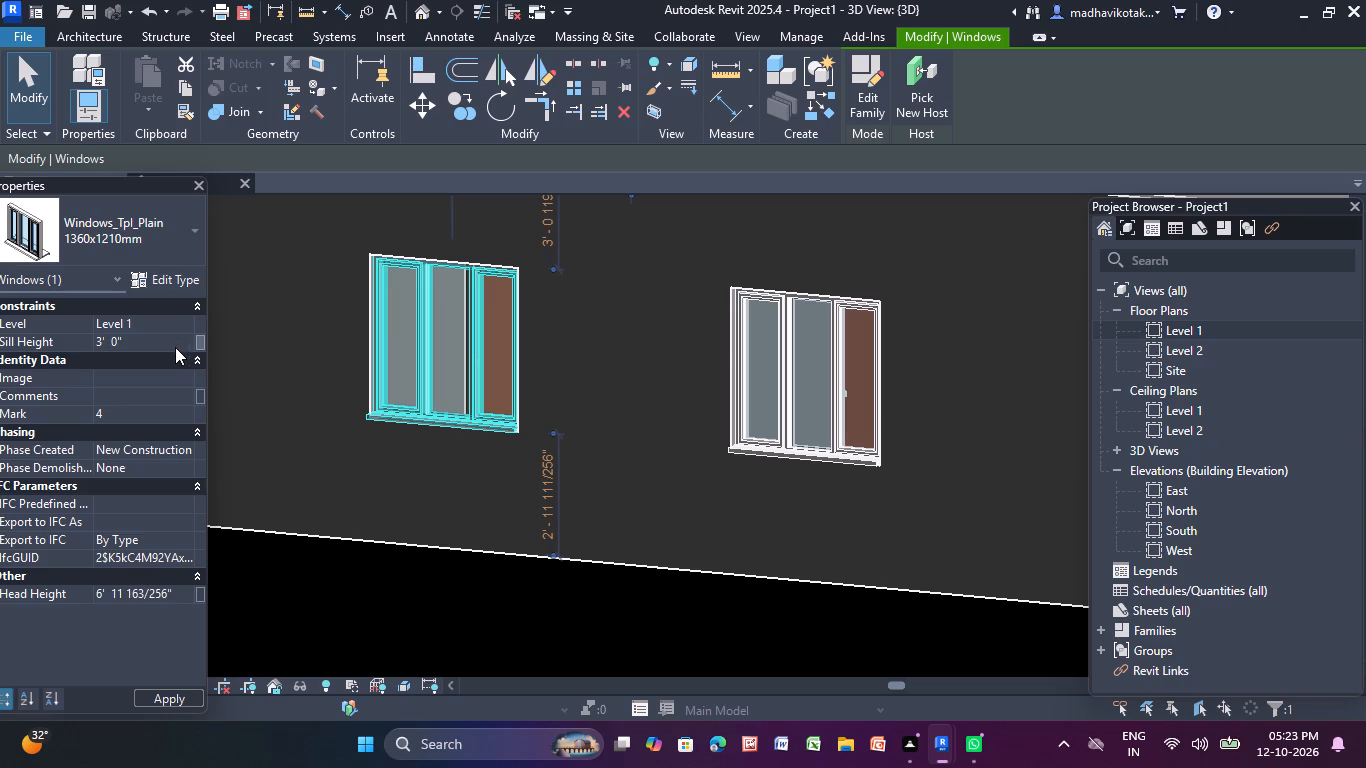
# Set the sill height of the lower left room's 1360x1210mm window on the same exterior wall to 3'.
pyautogui.click(737, 348)
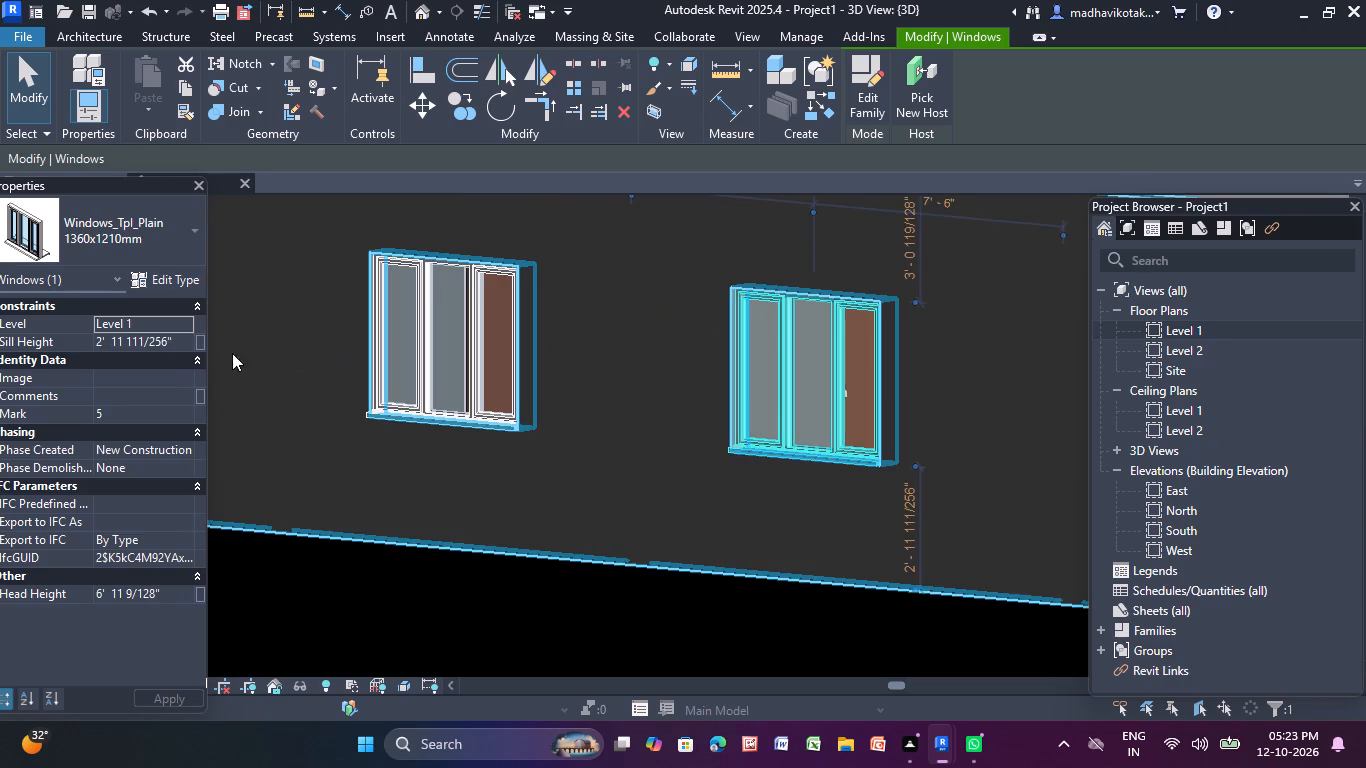
pyautogui.click(188, 338)
pyautogui.press('BackSpace')
pyautogui.press('BackSpace')
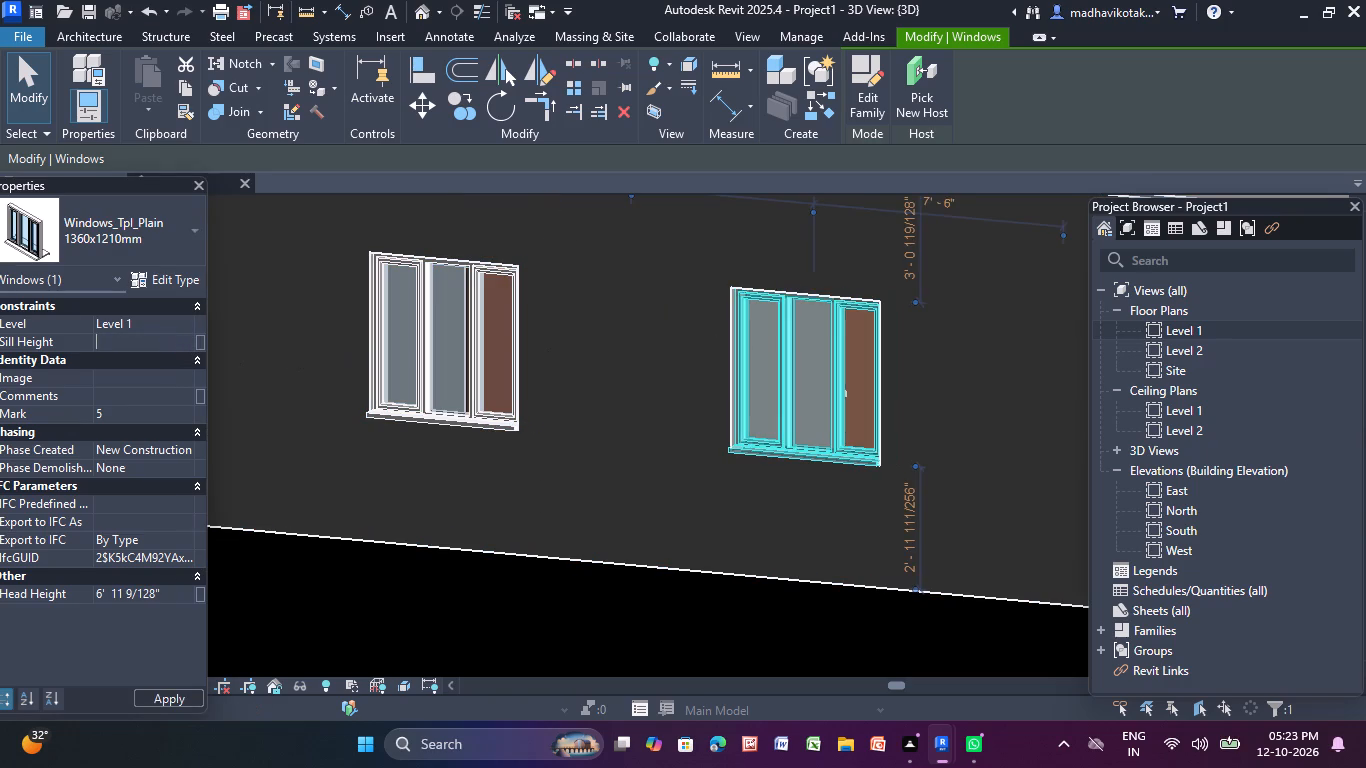
pyautogui.write("3'")
pyautogui.press('Return')
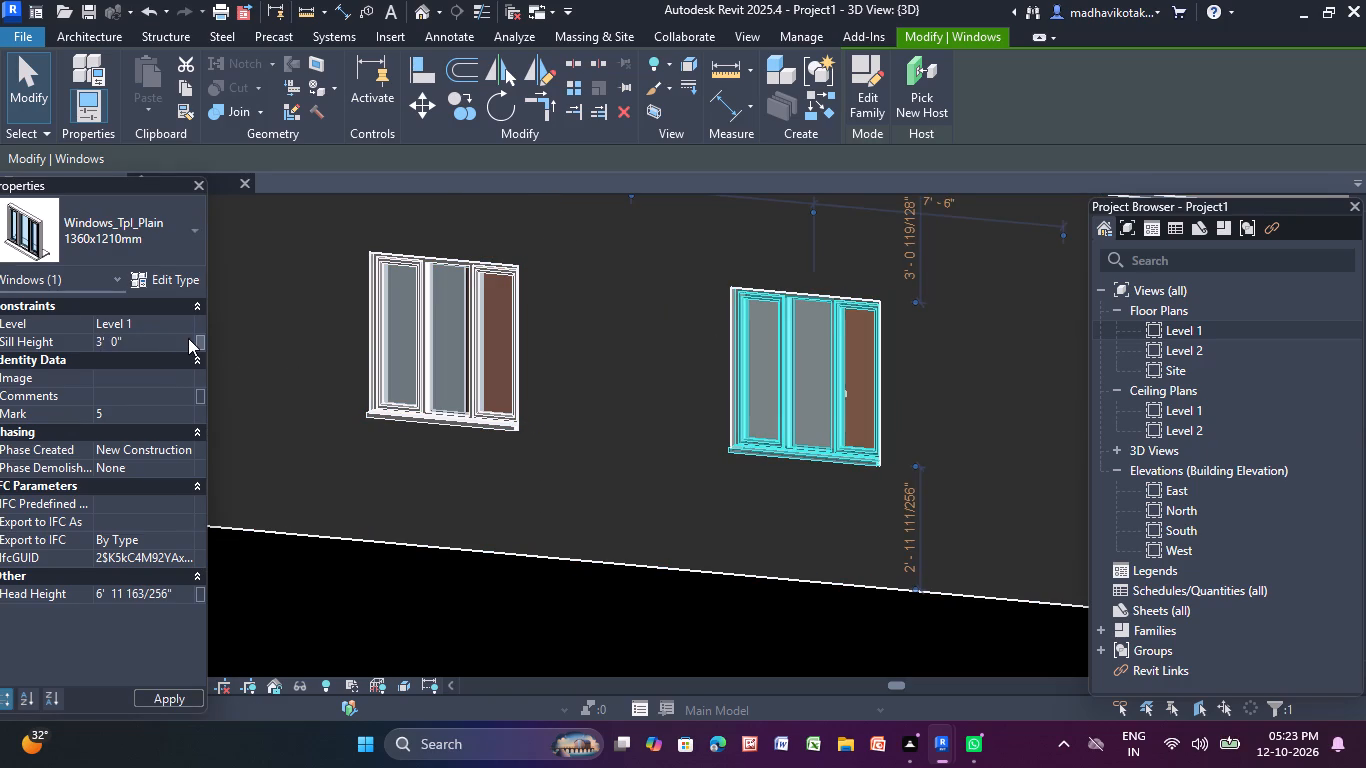
# Set the sill height of the upper right room's 1360x1210mm window in the short rear exterior wall to 3'.
pyautogui.scroll(-1, 681, 383)
pyautogui.moveTo(670, 383); pyautogui.dragTo(439, 378, button='middle')
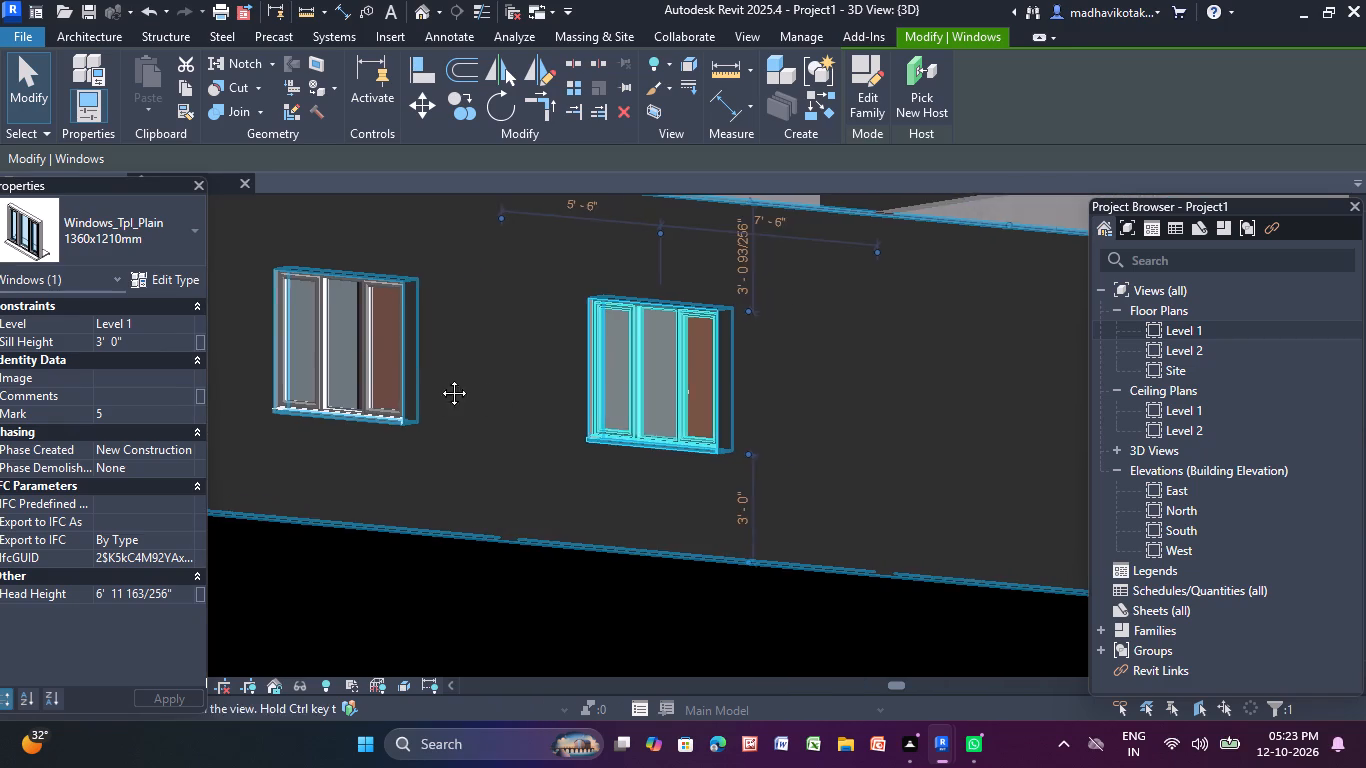
pyautogui.moveTo(439, 378); pyautogui.dragTo(104, 295, button='middle')
pyautogui.scroll(-3, 448, 252)
pyautogui.scroll(-2, 938, 241)
pyautogui.moveTo(936, 242); pyautogui.dragTo(933, 246, button='middle')
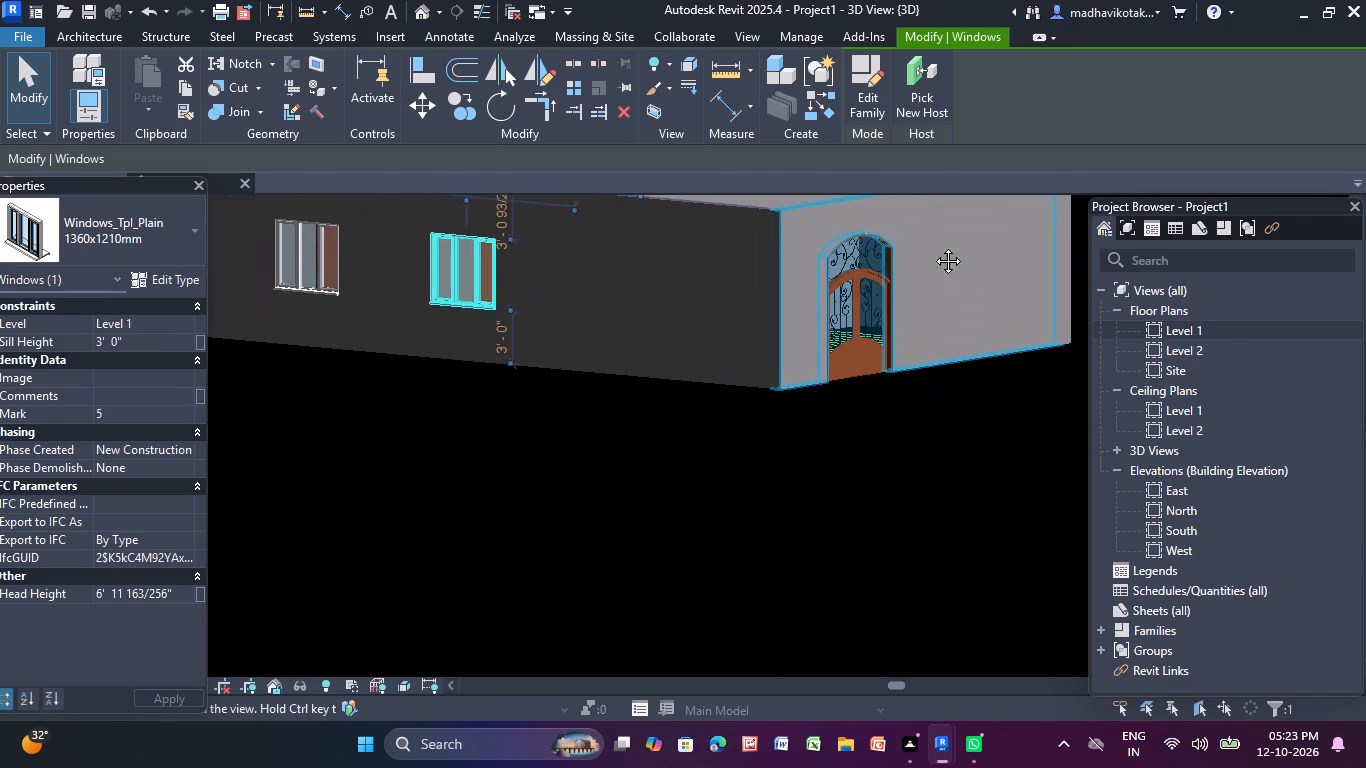
pyautogui.moveTo(933, 246); pyautogui.dragTo(795, 424, button='middle')
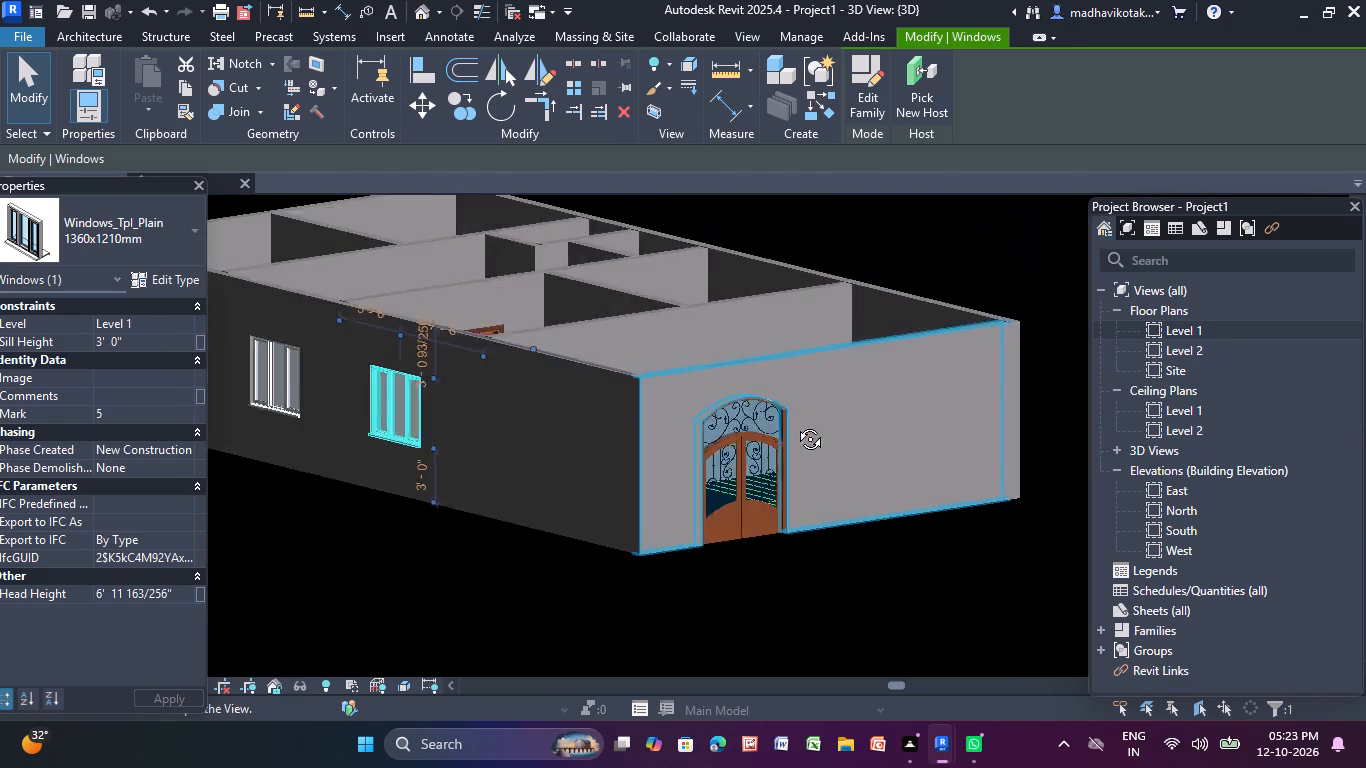
pyautogui.moveTo(795, 424); pyautogui.dragTo(358, 369, button='middle')
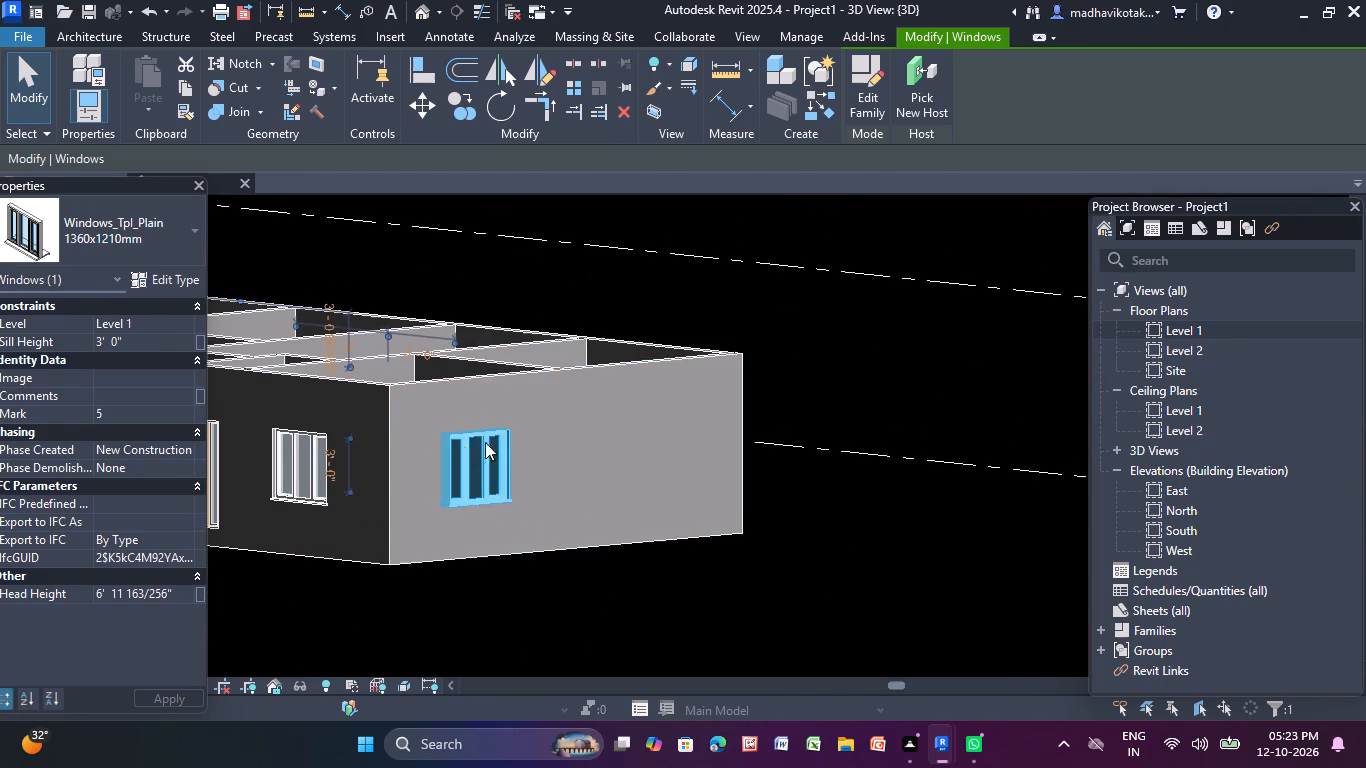
pyautogui.click(496, 427)
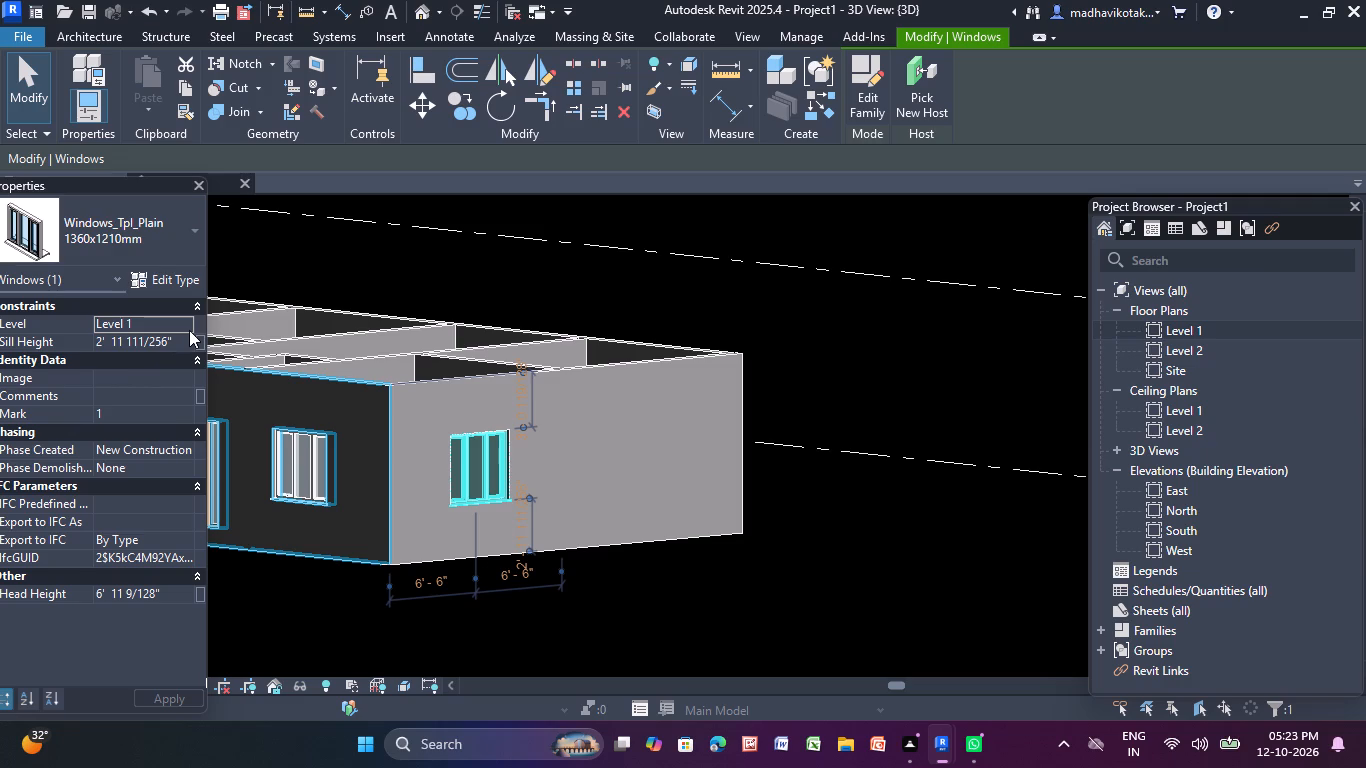
pyautogui.click(182, 334)
pyautogui.press('BackSpace')
pyautogui.press('BackSpace')
pyautogui.press('BackSpace')
pyautogui.press('BackSpace')
pyautogui.press('BackSpace')
pyautogui.press('BackSpace')
pyautogui.press('BackSpace')
pyautogui.press('BackSpace')
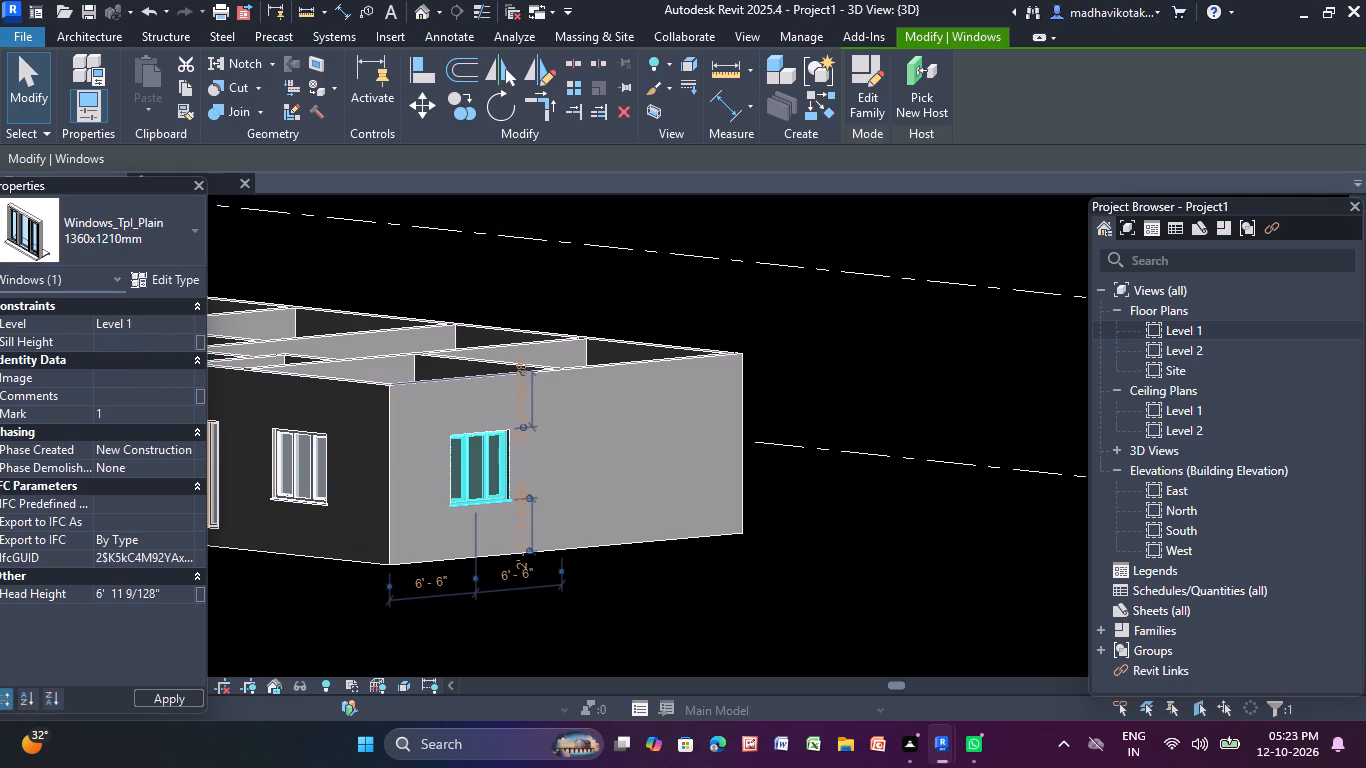
pyautogui.press('3')
pyautogui.press("'")
pyautogui.press('Return')
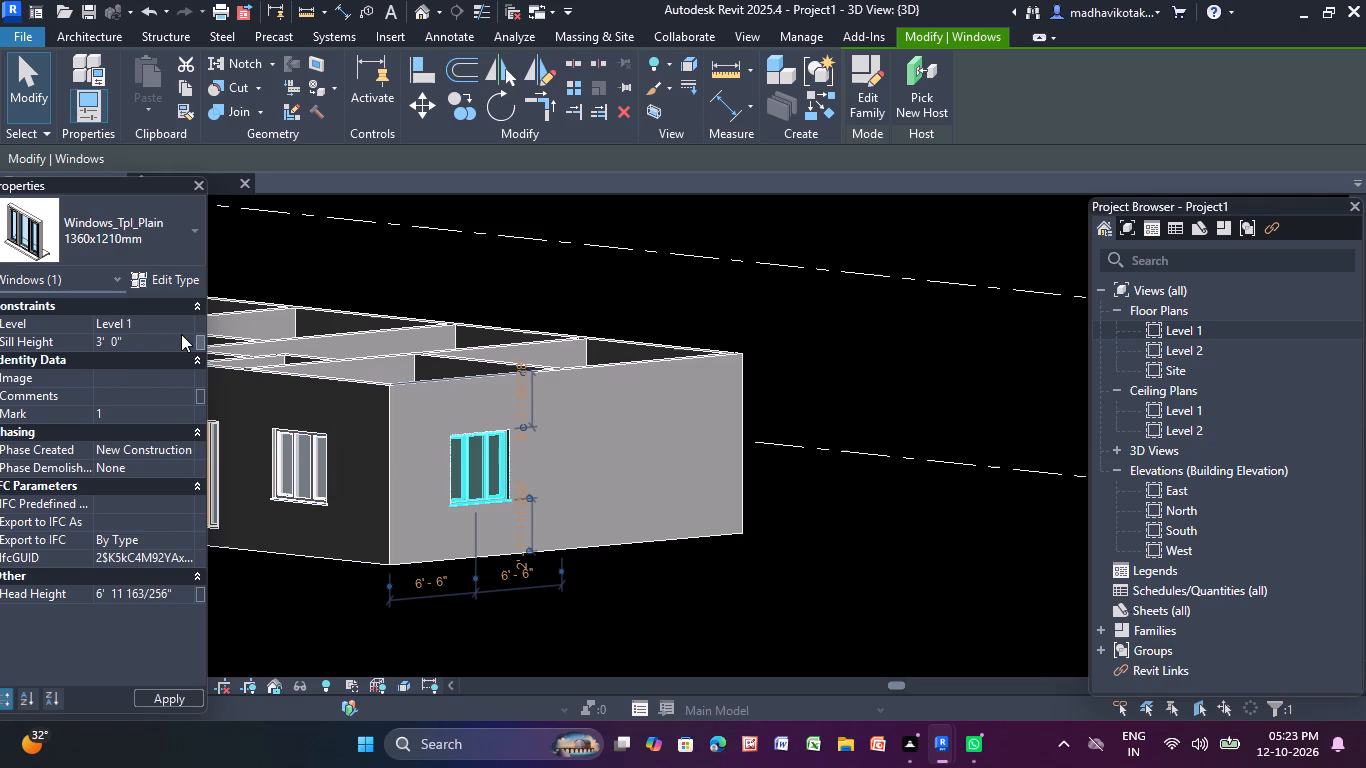
# Set the sill height of the 1360x1210mm window nearest the corner on the long dark exterior wall to 3'.
pyautogui.scroll(-1, 218, 310)
pyautogui.moveTo(662, 331); pyautogui.dragTo(882, 227, button='middle')
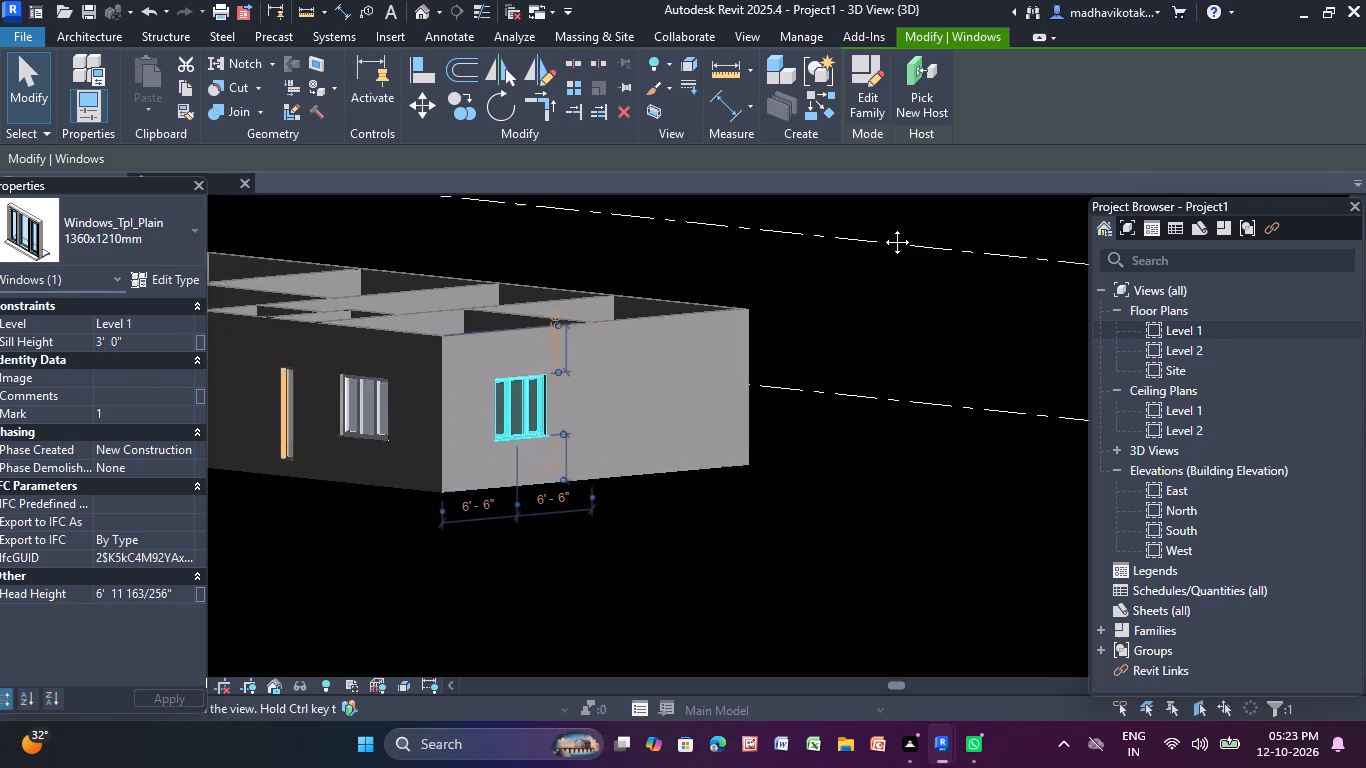
pyautogui.moveTo(882, 227); pyautogui.dragTo(976, 178, button='middle')
pyautogui.click(597, 269)
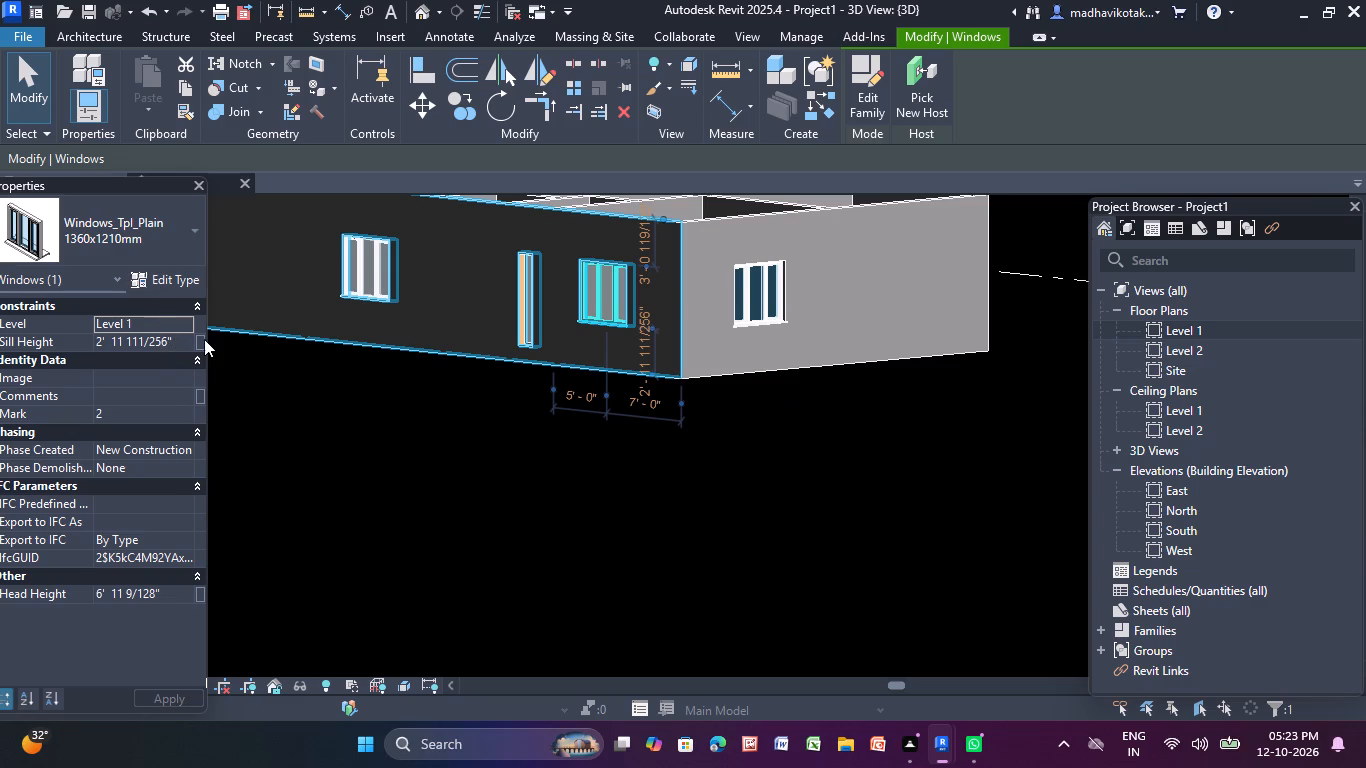
pyautogui.click(175, 336)
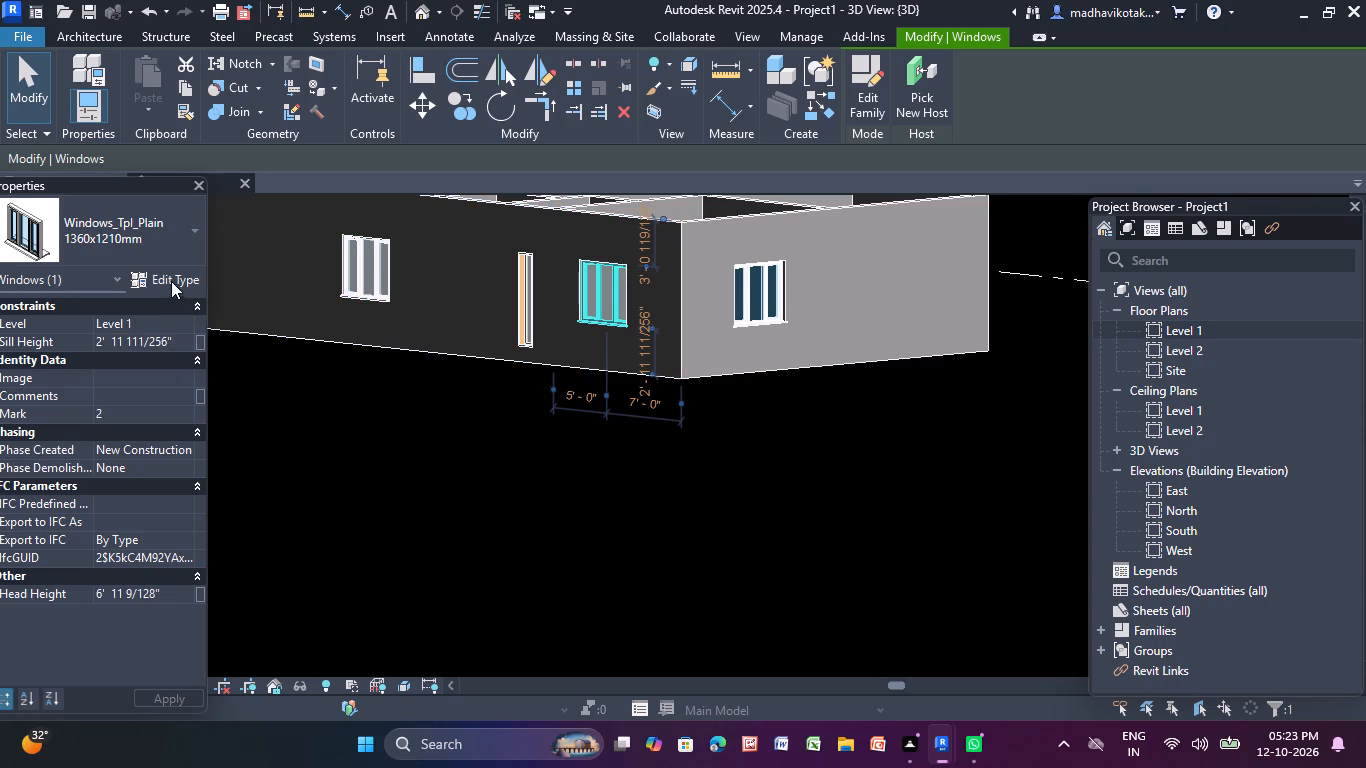
pyautogui.press('BackSpace')
pyautogui.press('BackSpace')
pyautogui.press('BackSpace')
pyautogui.press('BackSpace')
pyautogui.press('BackSpace')
pyautogui.press('BackSpace')
pyautogui.press('BackSpace')
pyautogui.press('BackSpace')
pyautogui.press('BackSpace')
pyautogui.press('BackSpace')
pyautogui.press('BackSpace')
pyautogui.press('BackSpace')
pyautogui.press('BackSpace')
pyautogui.press('BackSpace')
pyautogui.press('BackSpace')
pyautogui.press('BackSpace')
pyautogui.press('BackSpace')
pyautogui.press('BackSpace')
pyautogui.press('BackSpace')
pyautogui.press('BackSpace')
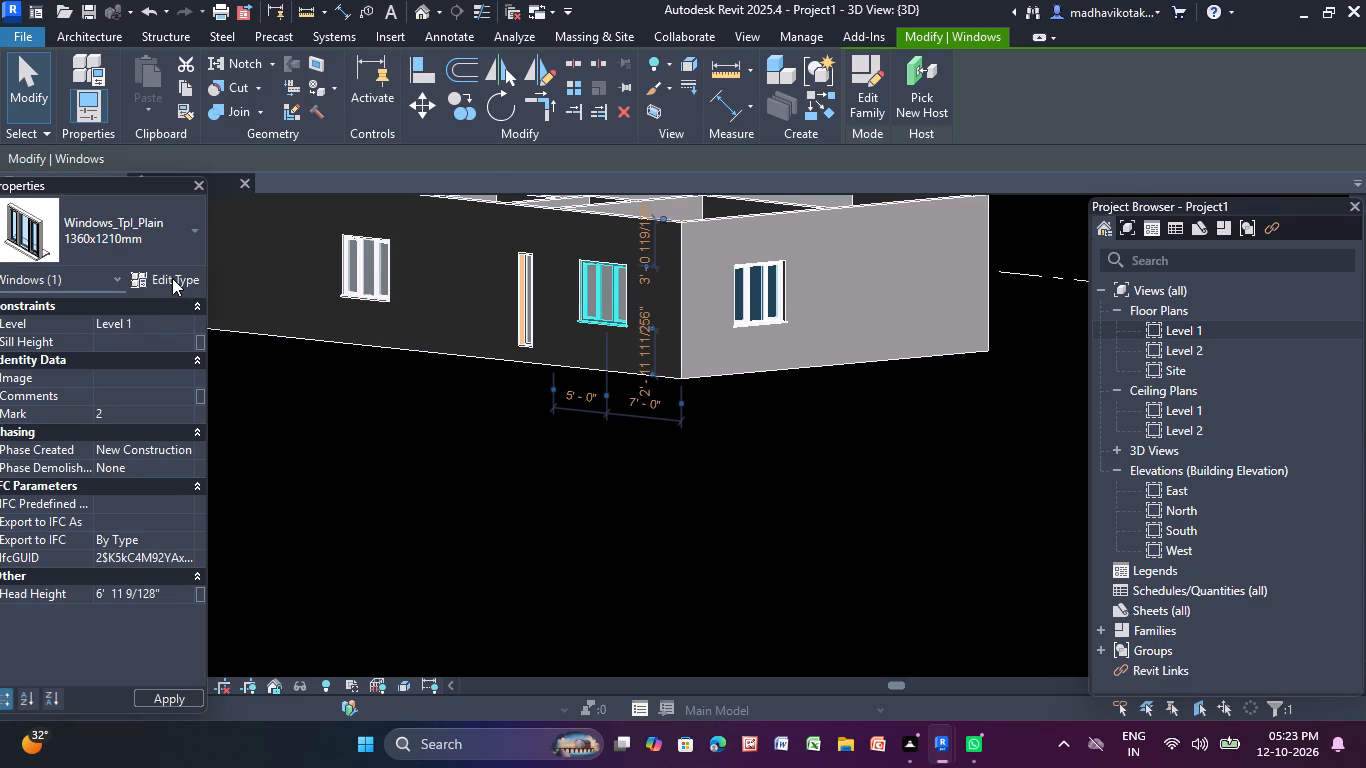
pyautogui.write("3'")
pyautogui.press('Return')
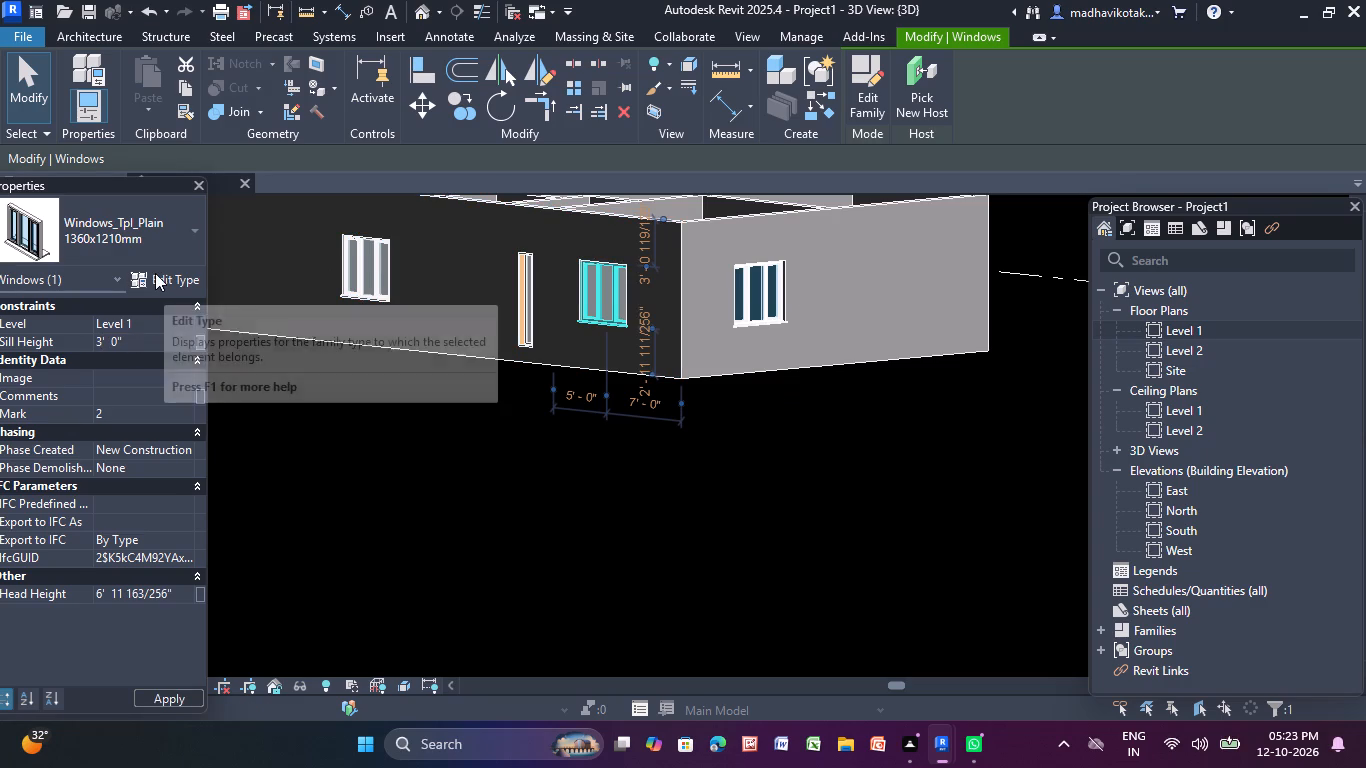
# Change the narrow fixed window between the two 1360x1210mm windows on the long wall to Window-Casement-Double 34" x 36".
pyautogui.click(534, 293)
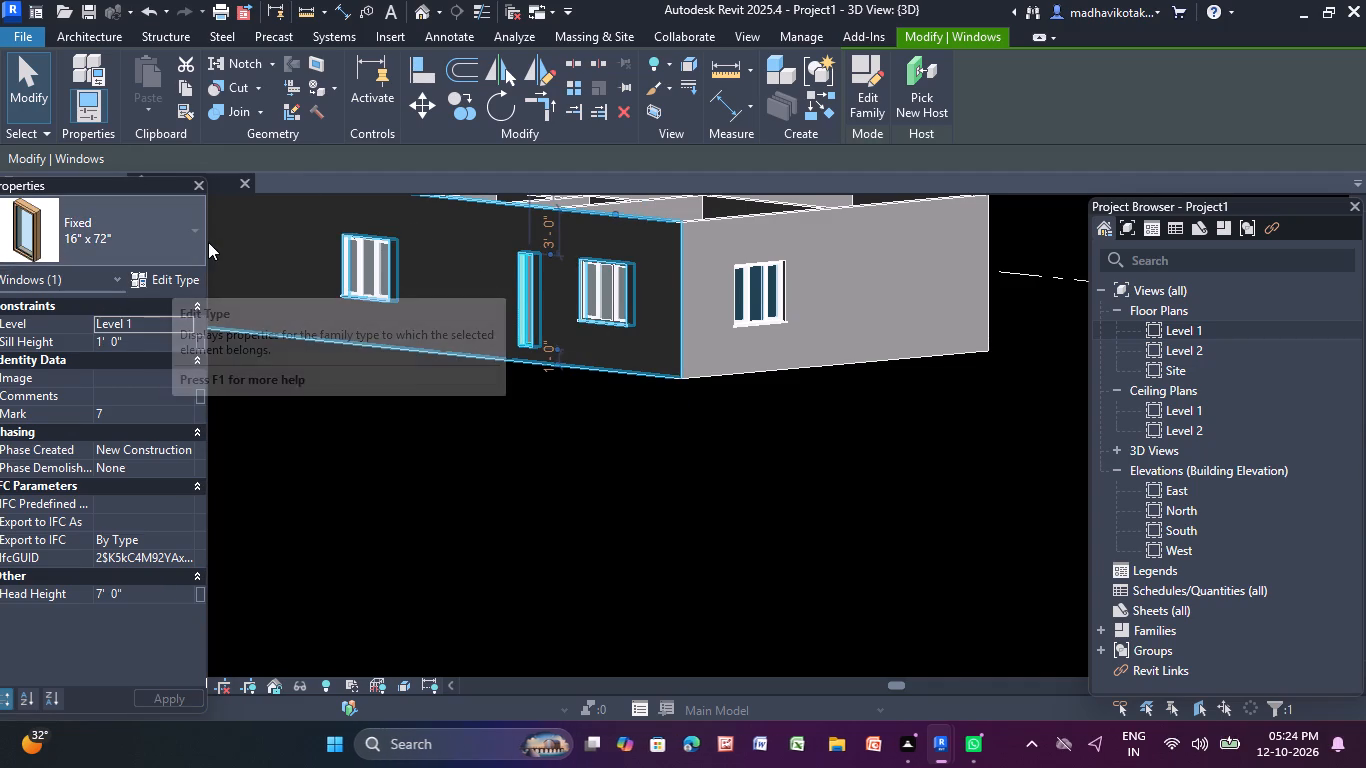
pyautogui.click(185, 225)
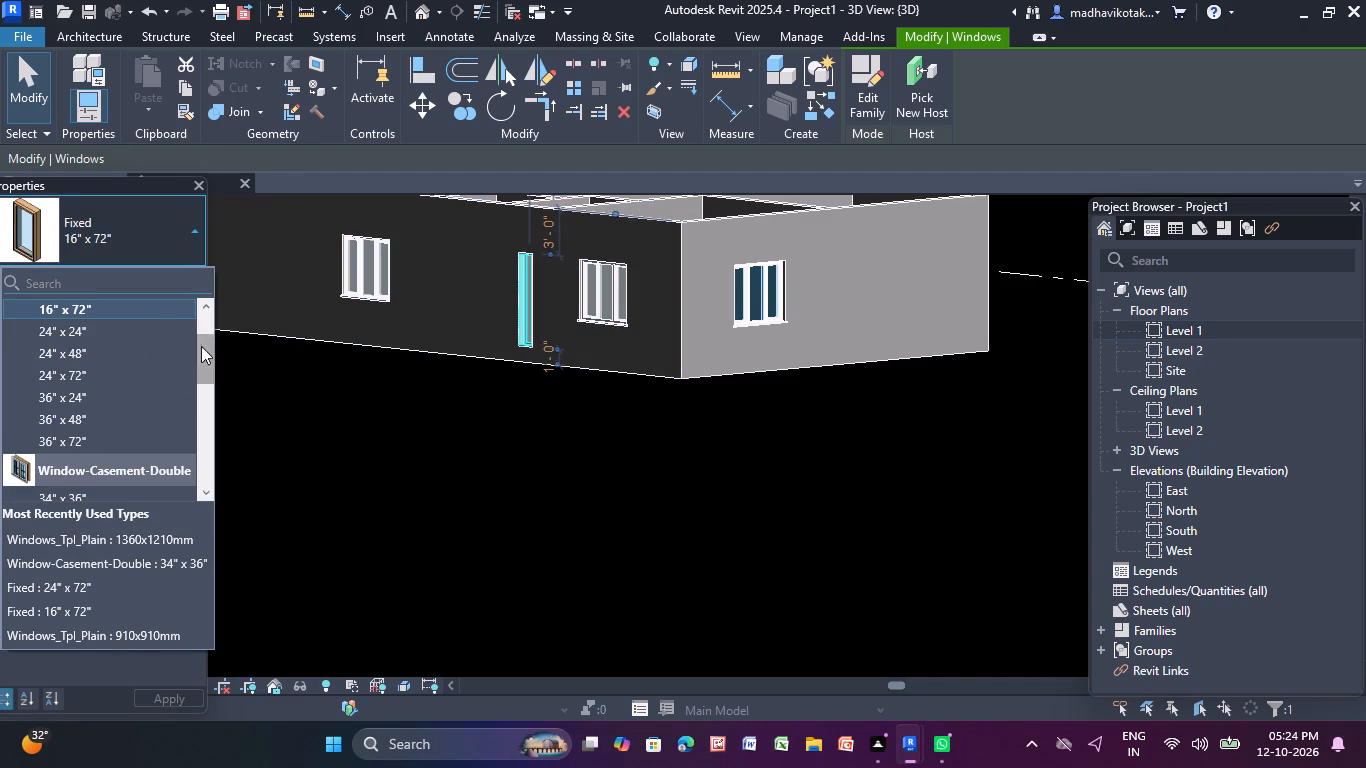
pyautogui.scroll(2, 227, 513)
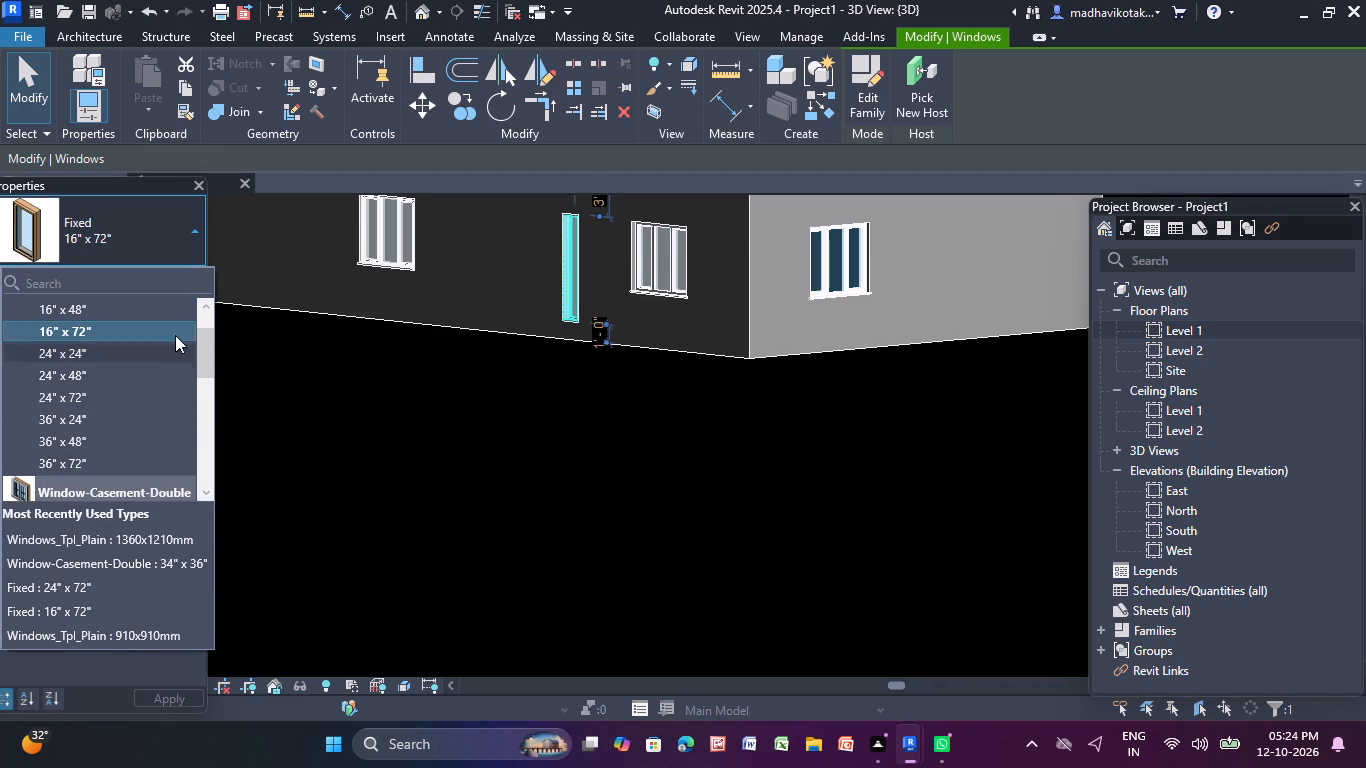
pyautogui.scroll(-2, 99, 386)
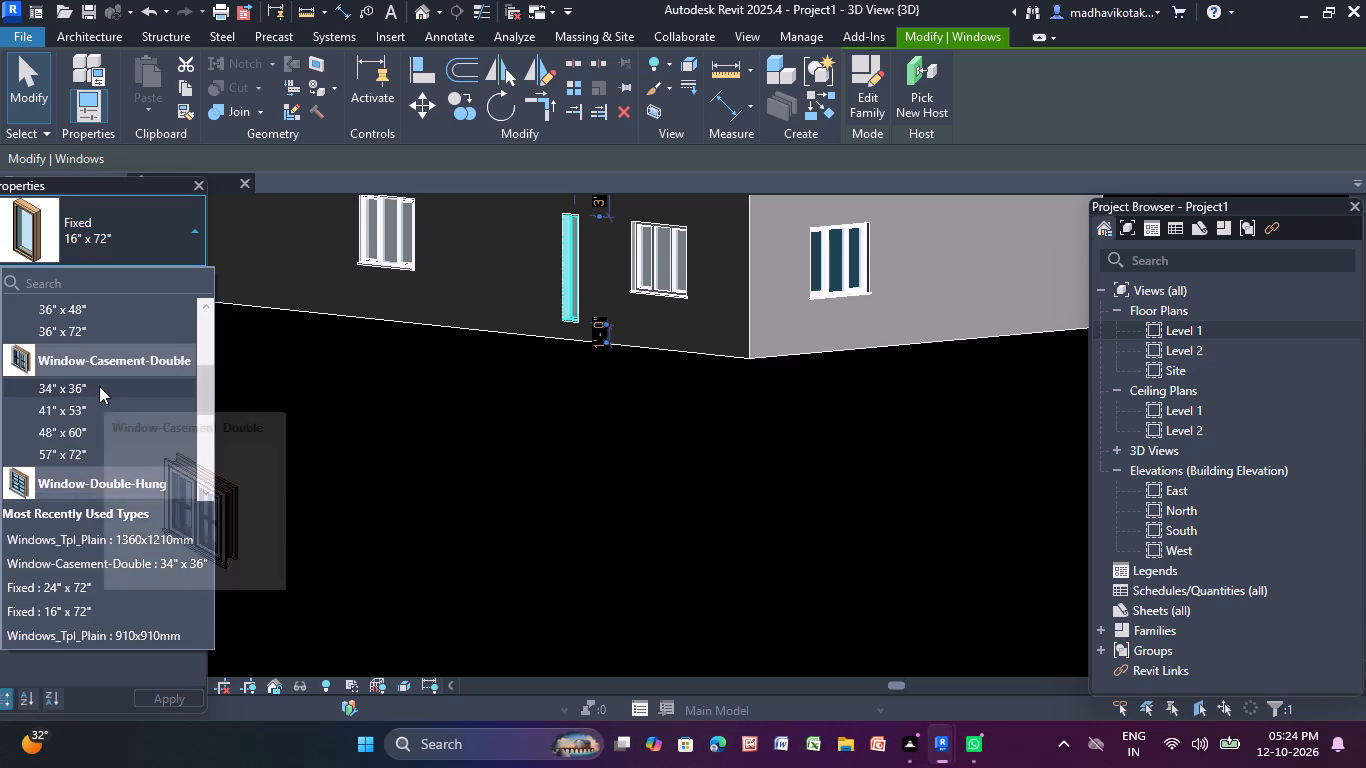
pyautogui.click(97, 386)
pyautogui.click(438, 426)
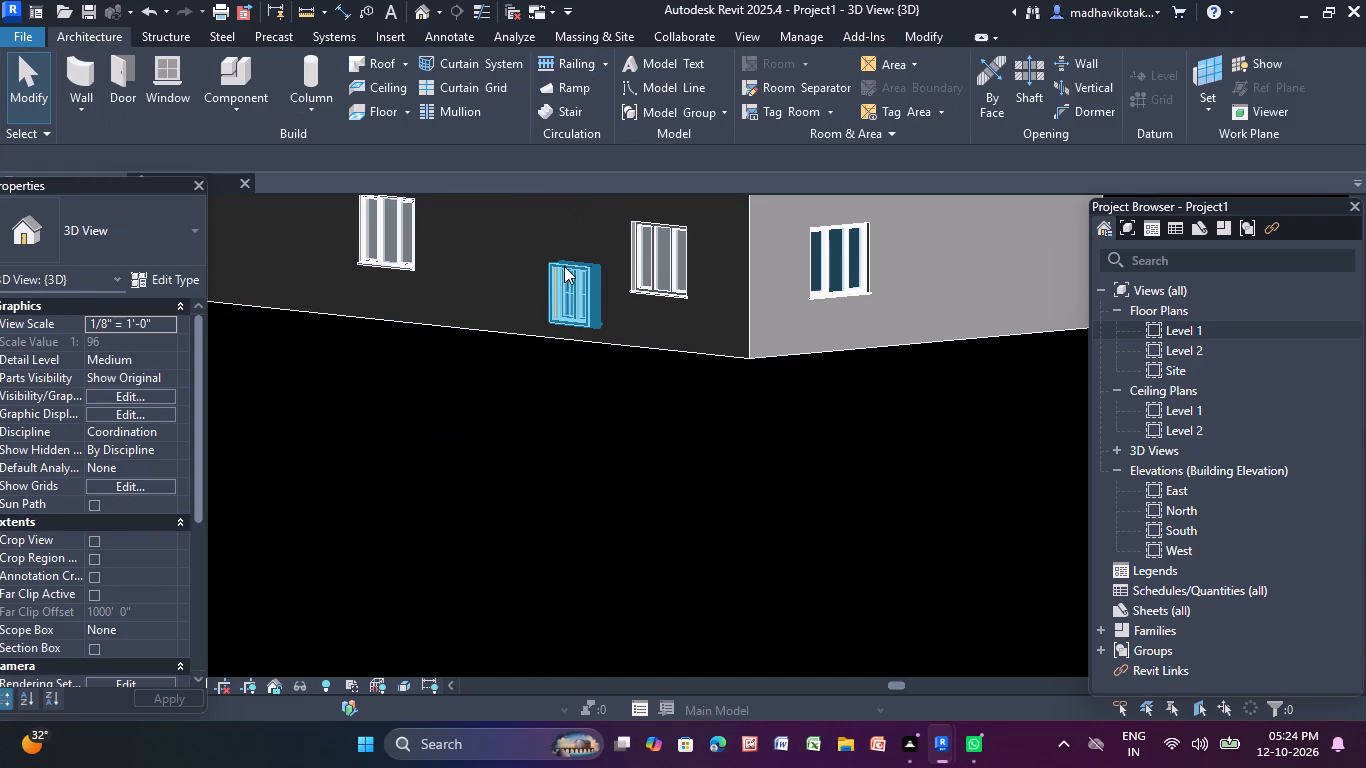
# Set the sill height of the 34" x 36" double casement window on the long exterior wall to 3'.
pyautogui.click(543, 279)
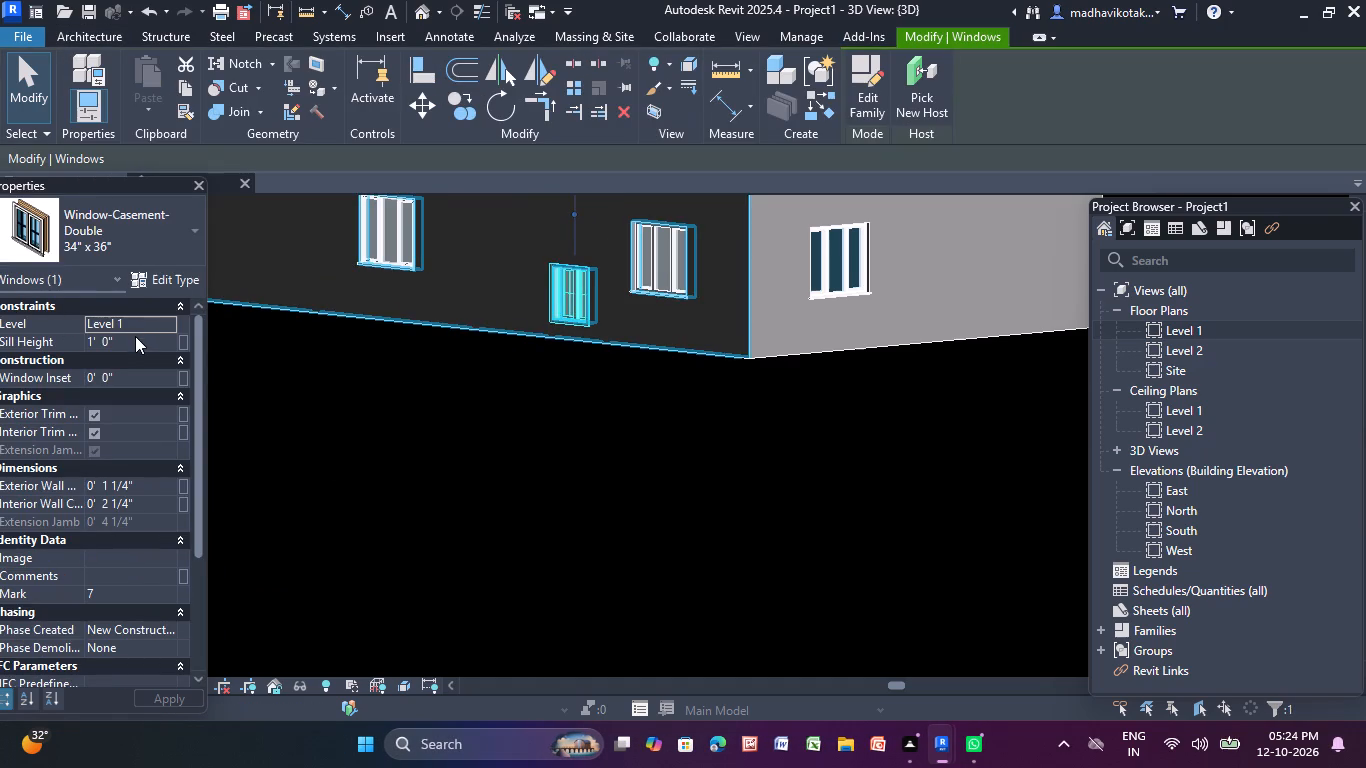
pyautogui.click(135, 336)
pyautogui.press('BackSpace')
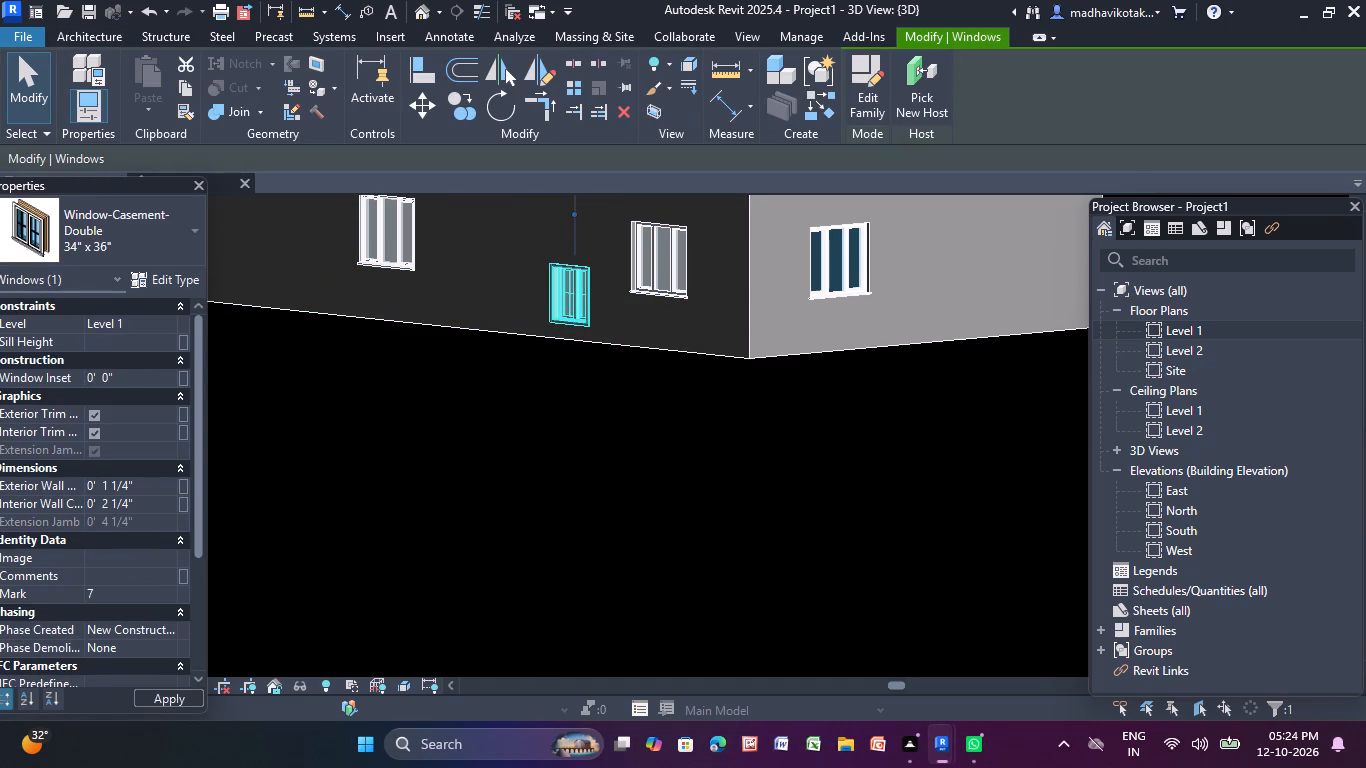
pyautogui.write("3'")
pyautogui.press('Return')
# Set the sill height of the 1360x1210mm window farthest from the corner on the same long wall to 3'.
pyautogui.moveTo(362, 397); pyautogui.dragTo(355, 530, button='middle')
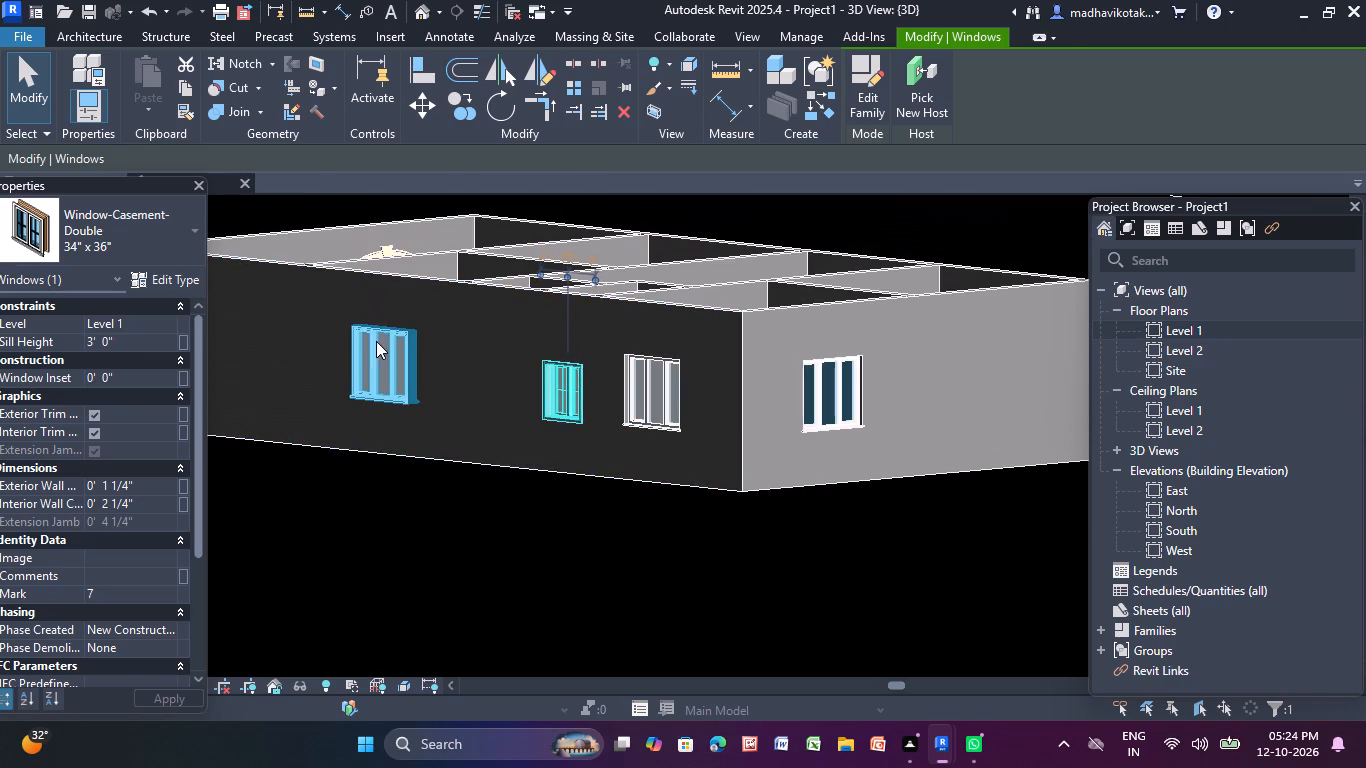
pyautogui.click(372, 341)
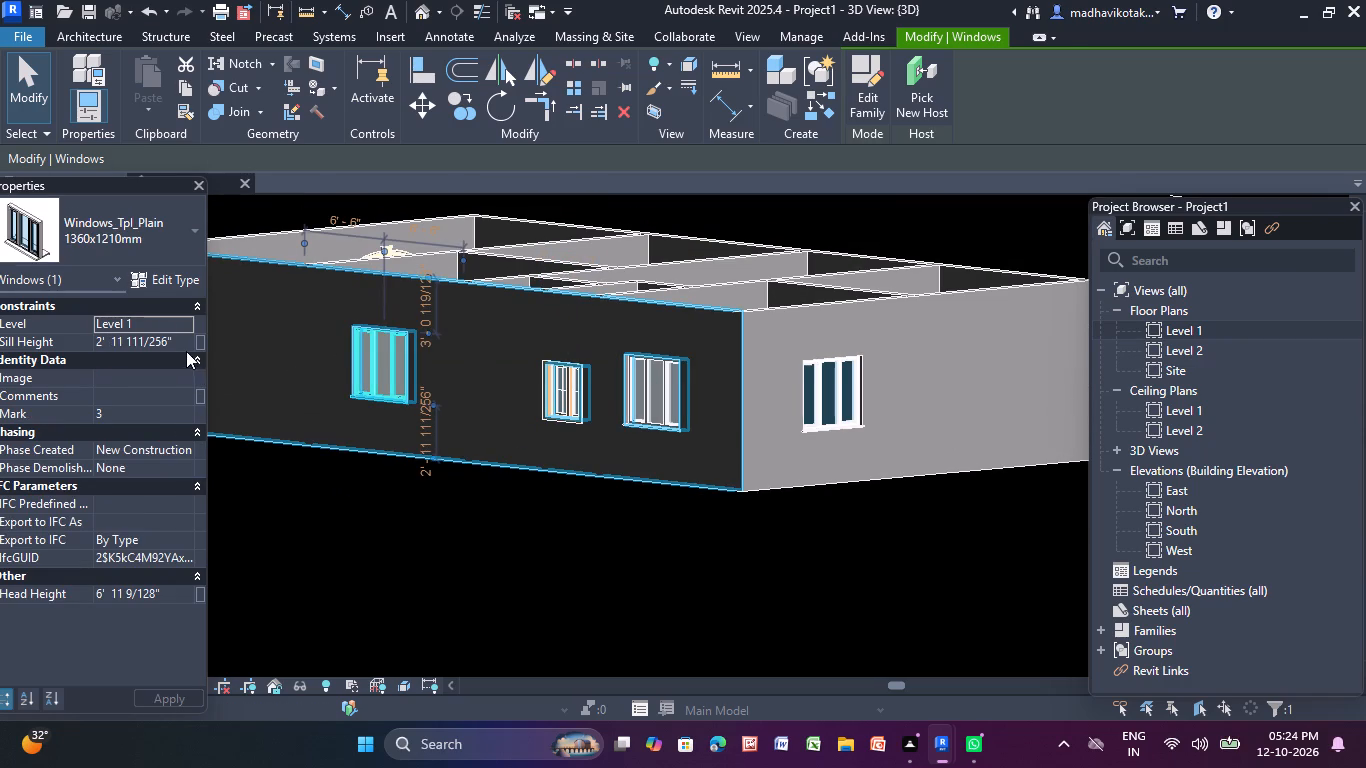
pyautogui.click(186, 340)
pyautogui.press('BackSpace')
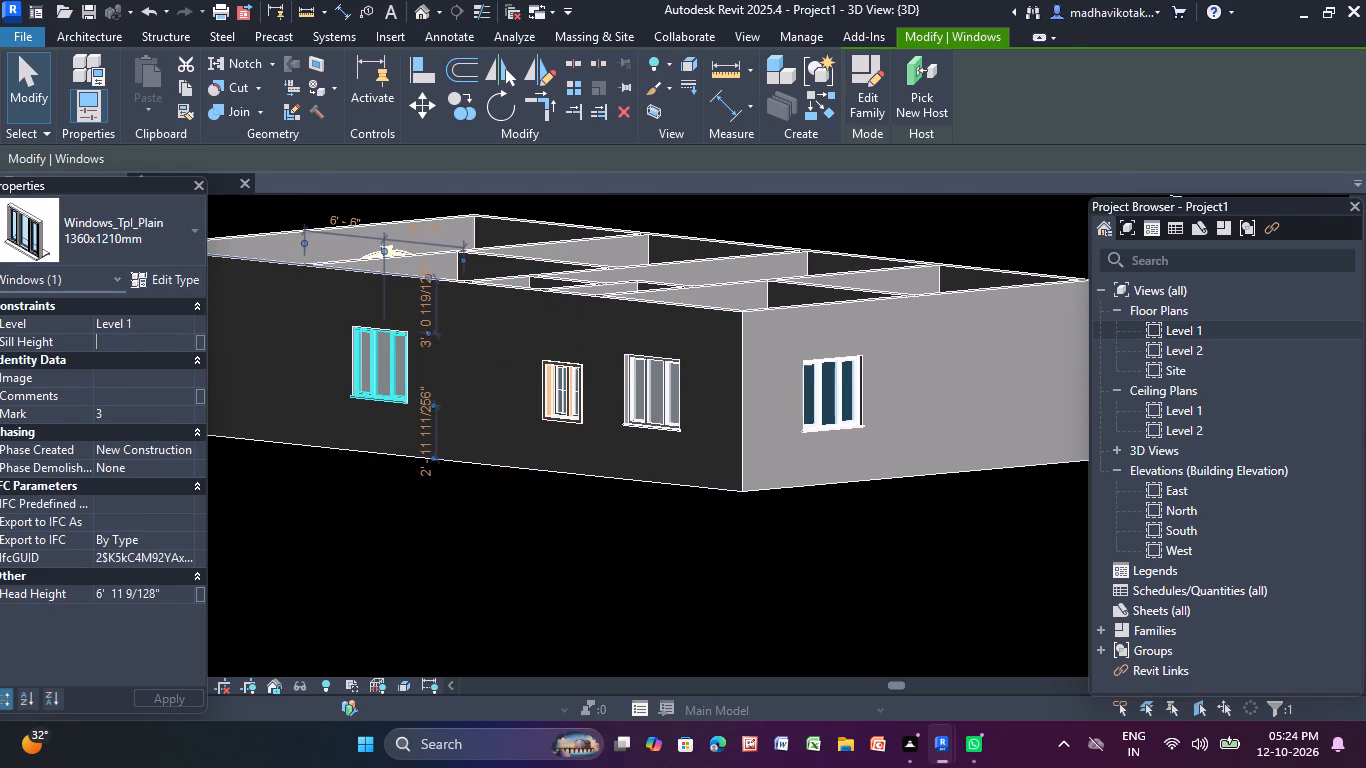
pyautogui.press('3')
pyautogui.press('Return')
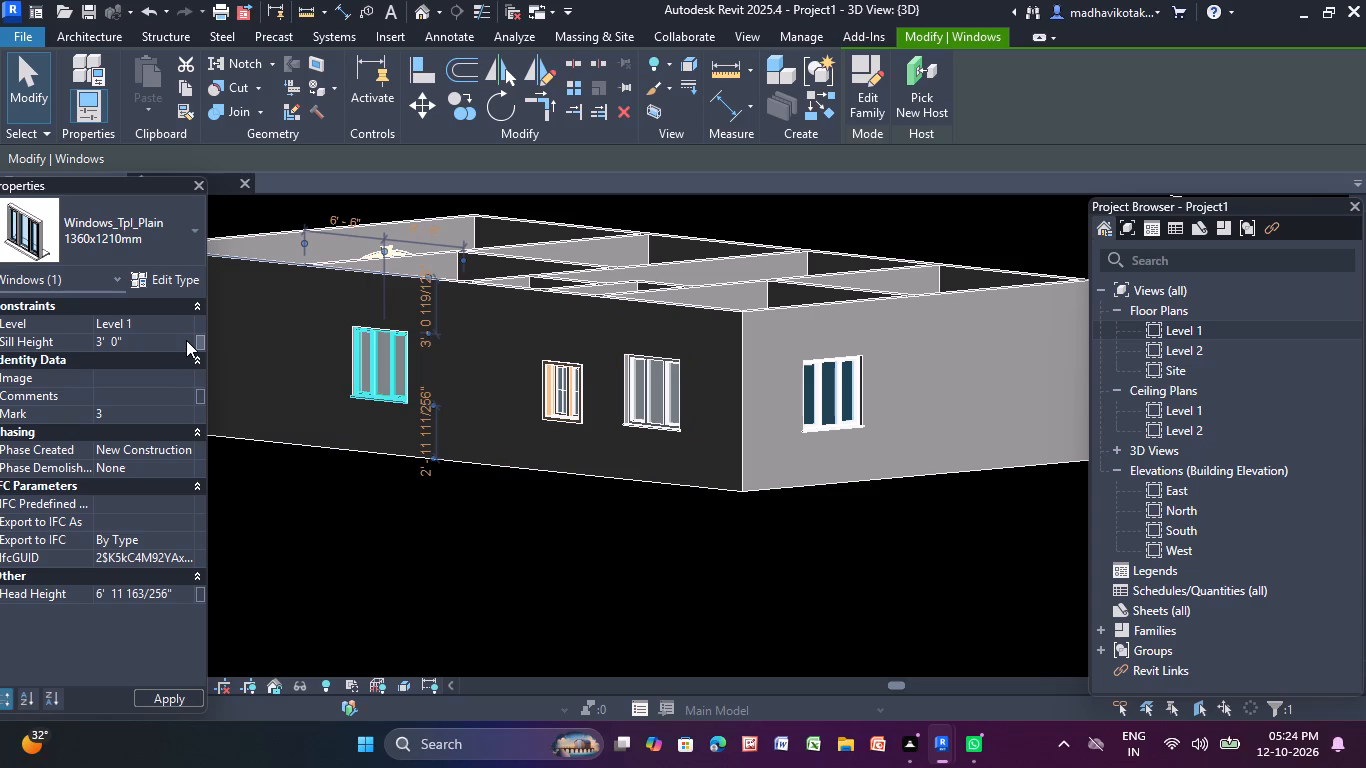
pyautogui.click(368, 515)
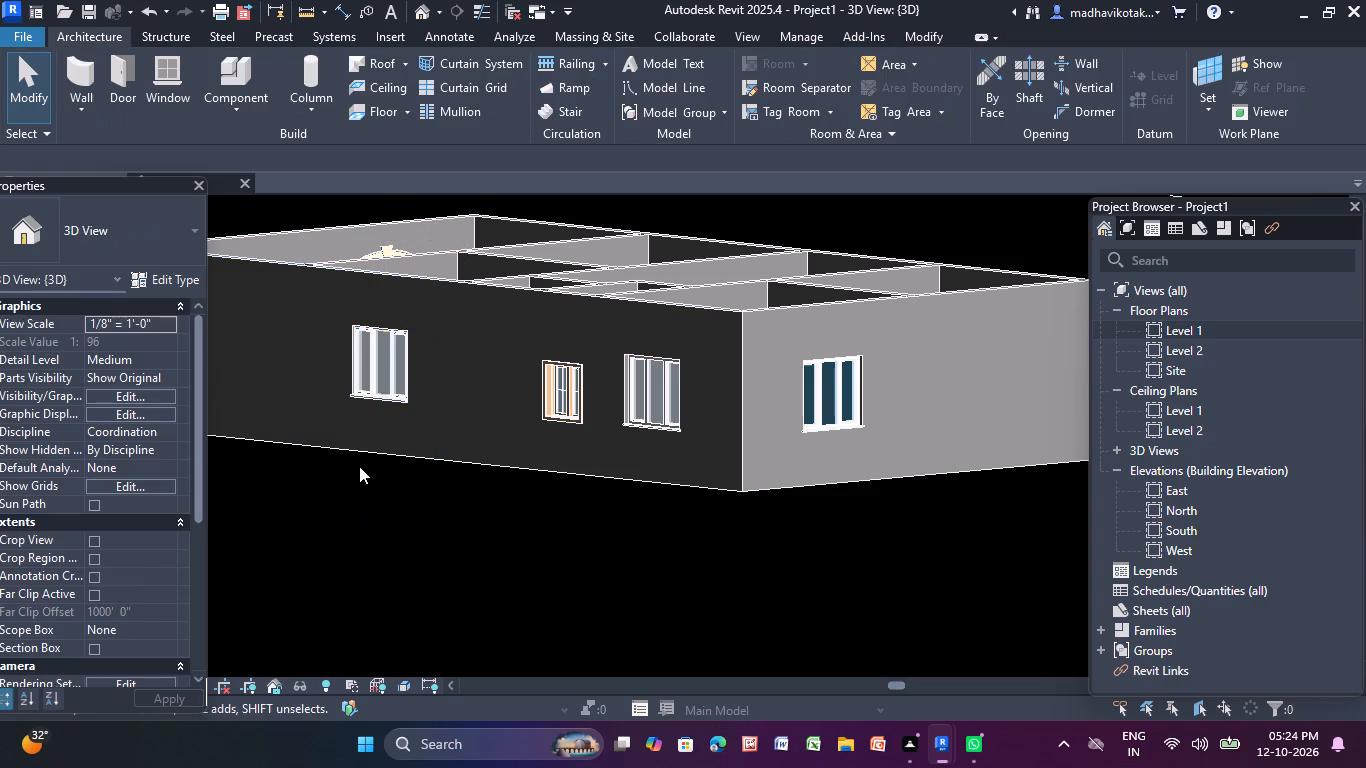
pyautogui.scroll(-3, 367, 445)
pyautogui.moveTo(408, 531); pyautogui.dragTo(503, 586, button='middle')
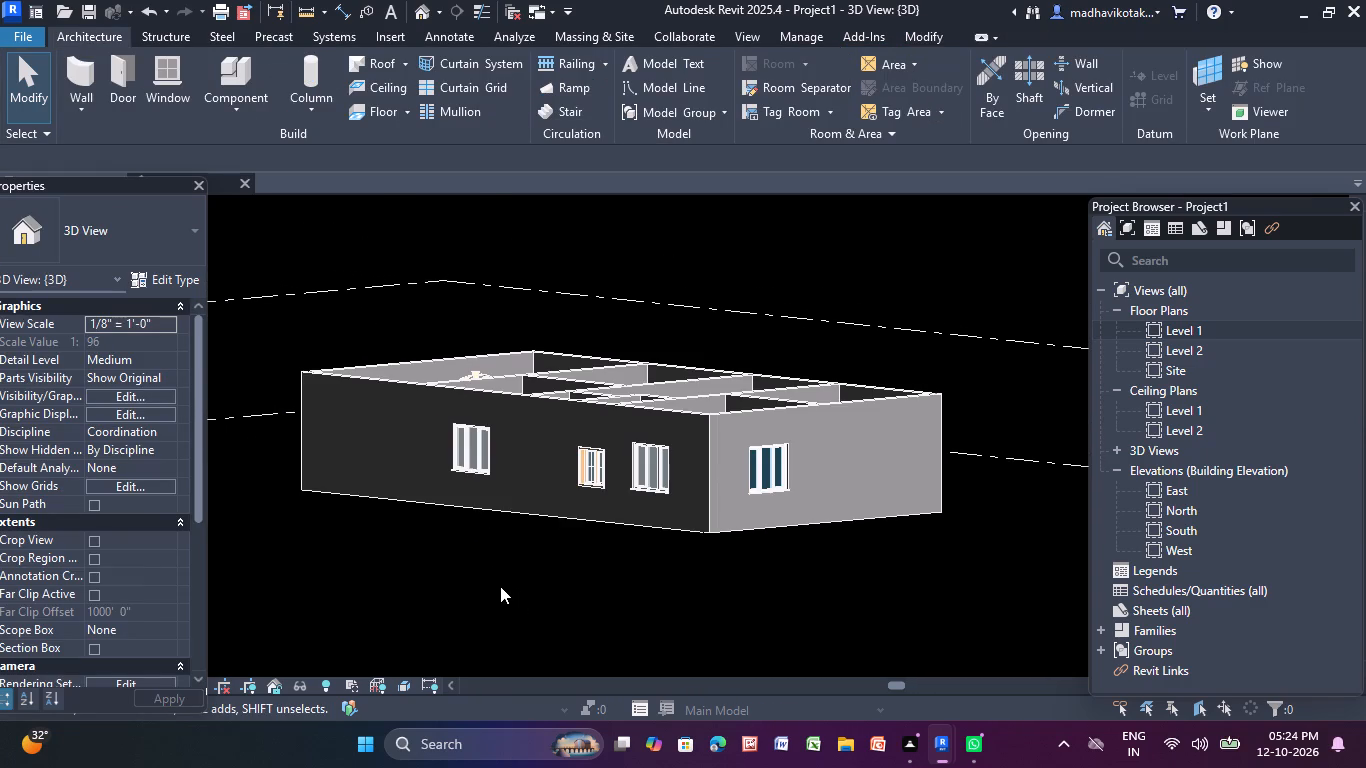
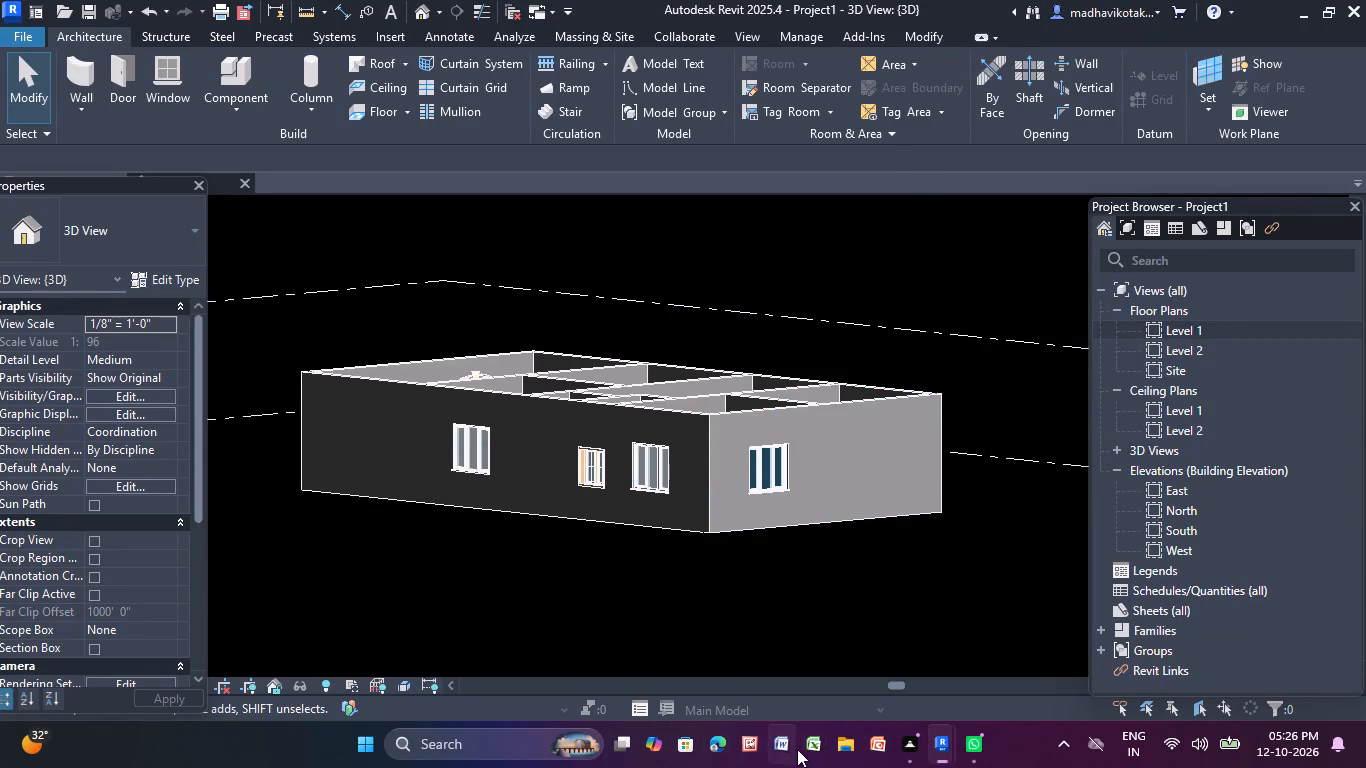
# Switch to Spotify, start playback and open the Govindudu Andarivaadele album page.
pyautogui.click(477, 745)
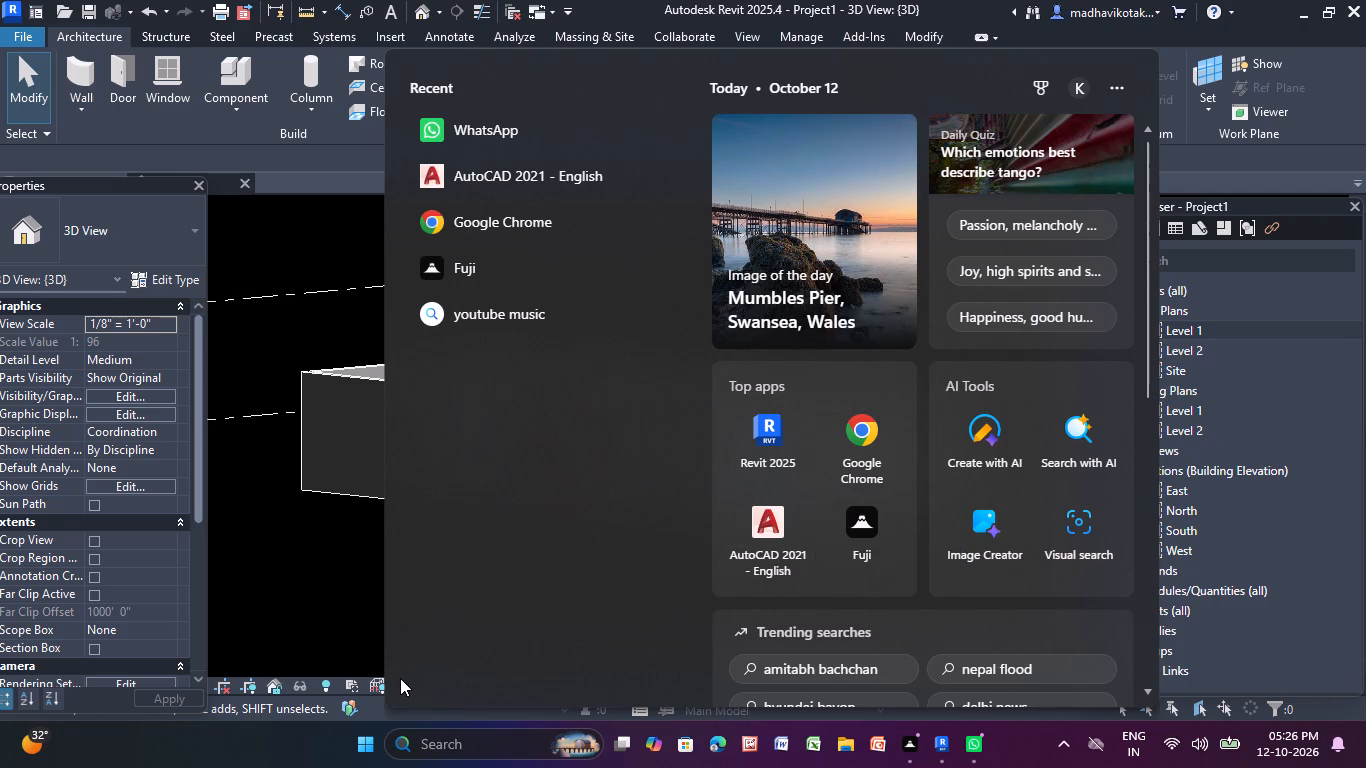
pyautogui.press('s')
pyautogui.click(488, 357)
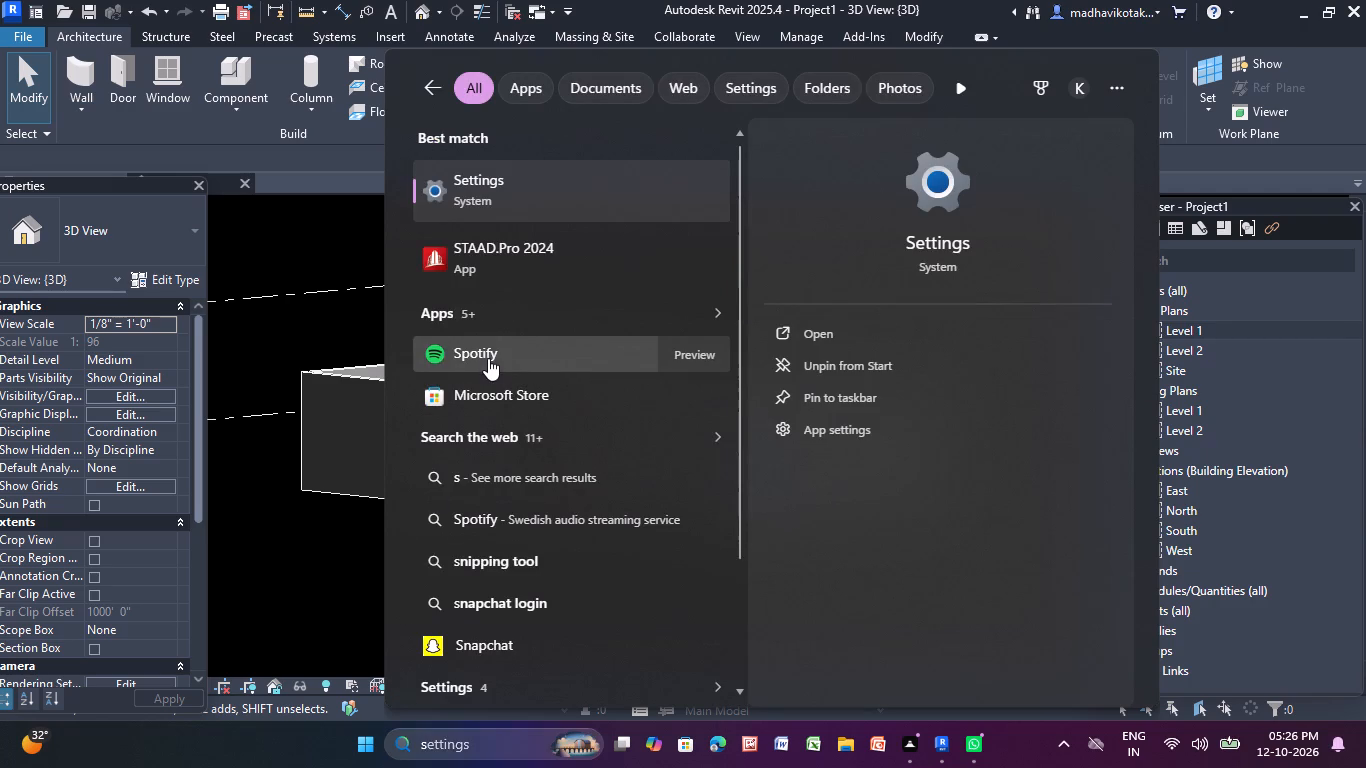
pyautogui.click(487, 358)
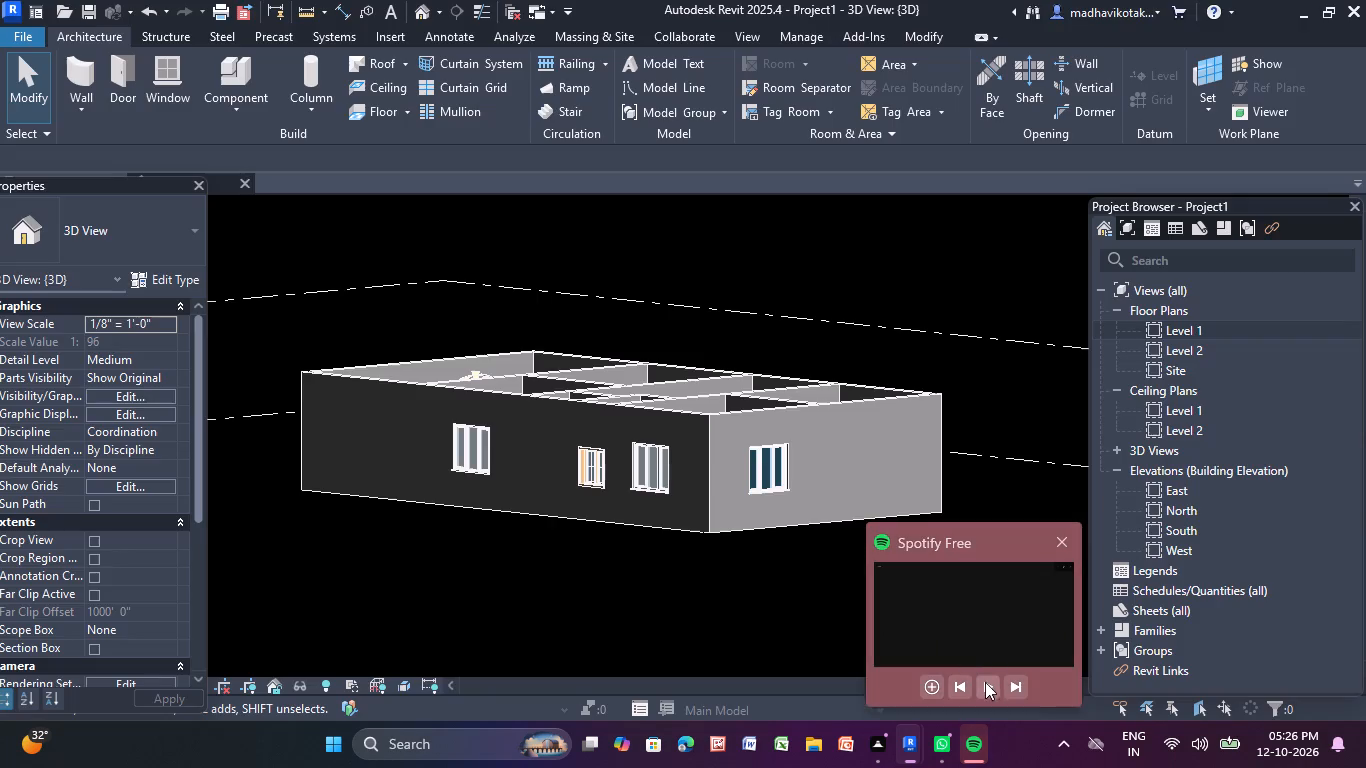
pyautogui.click(985, 682)
pyautogui.click(915, 565)
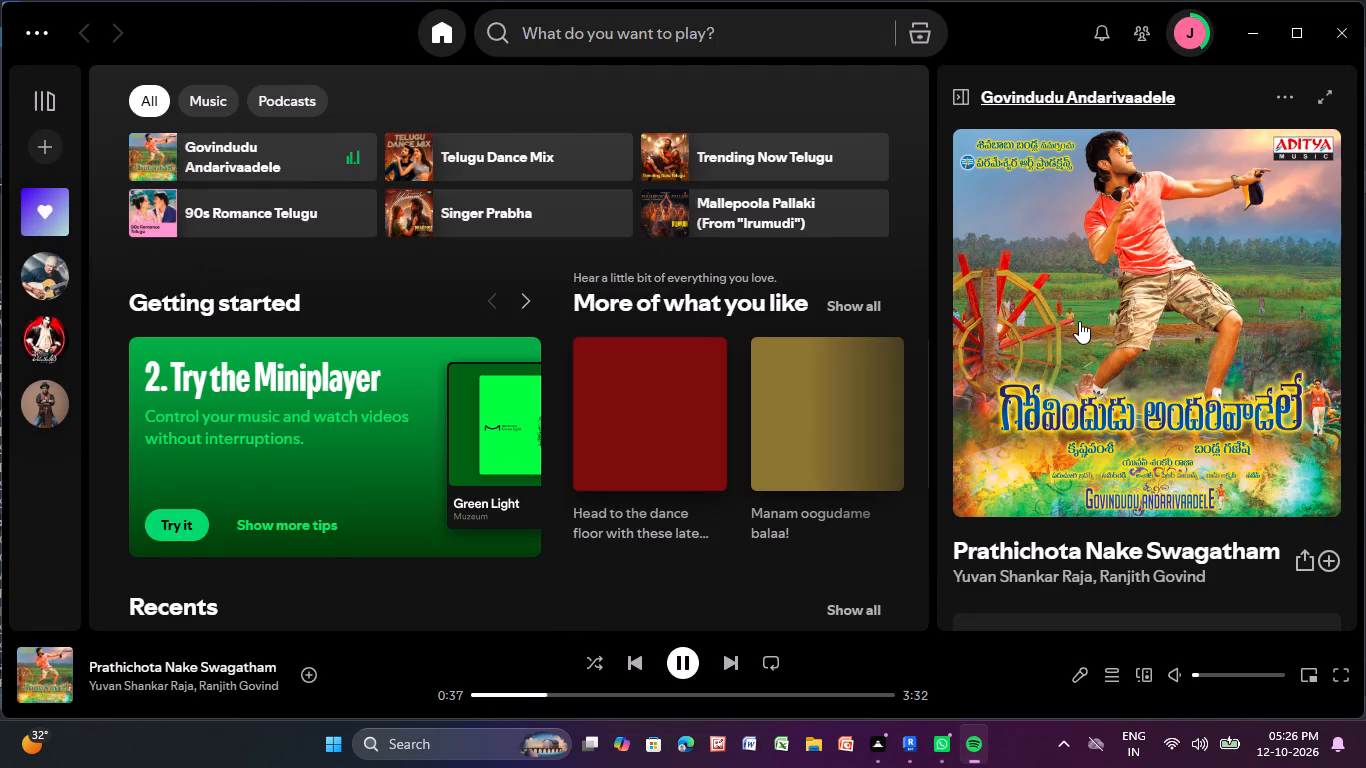
pyautogui.click(1081, 322)
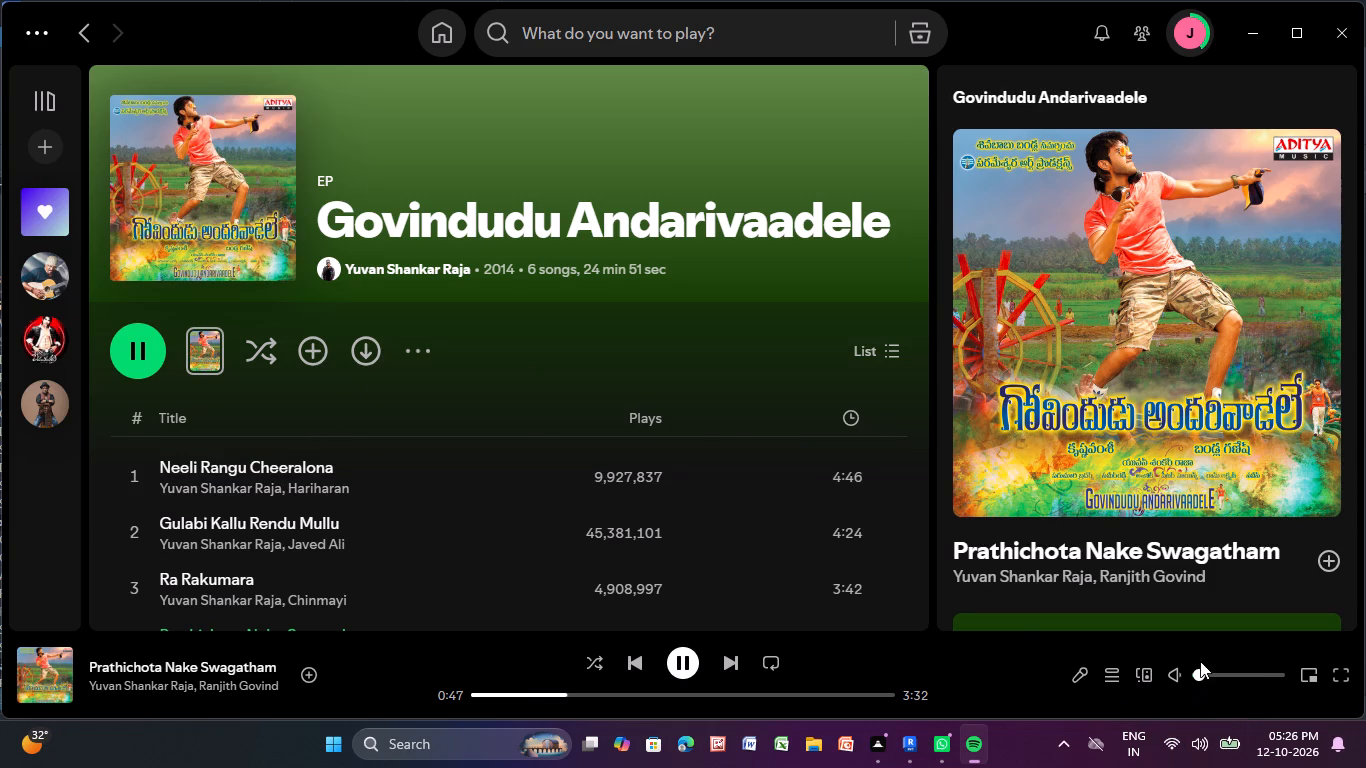
# Raise the Spotify playback volume to maximum.
pyautogui.moveTo(1203, 668); pyautogui.dragTo(1252, 670)
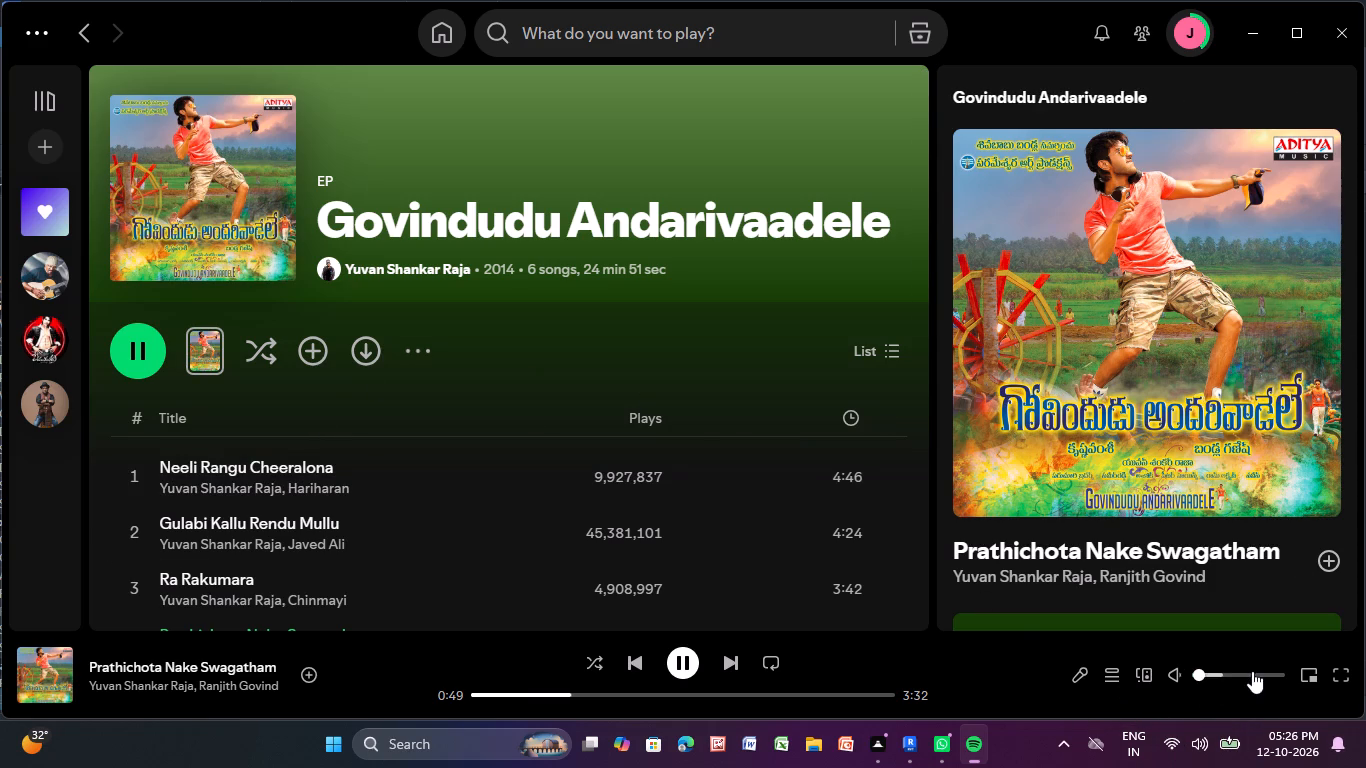
pyautogui.click(1252, 671)
pyautogui.click(1277, 674)
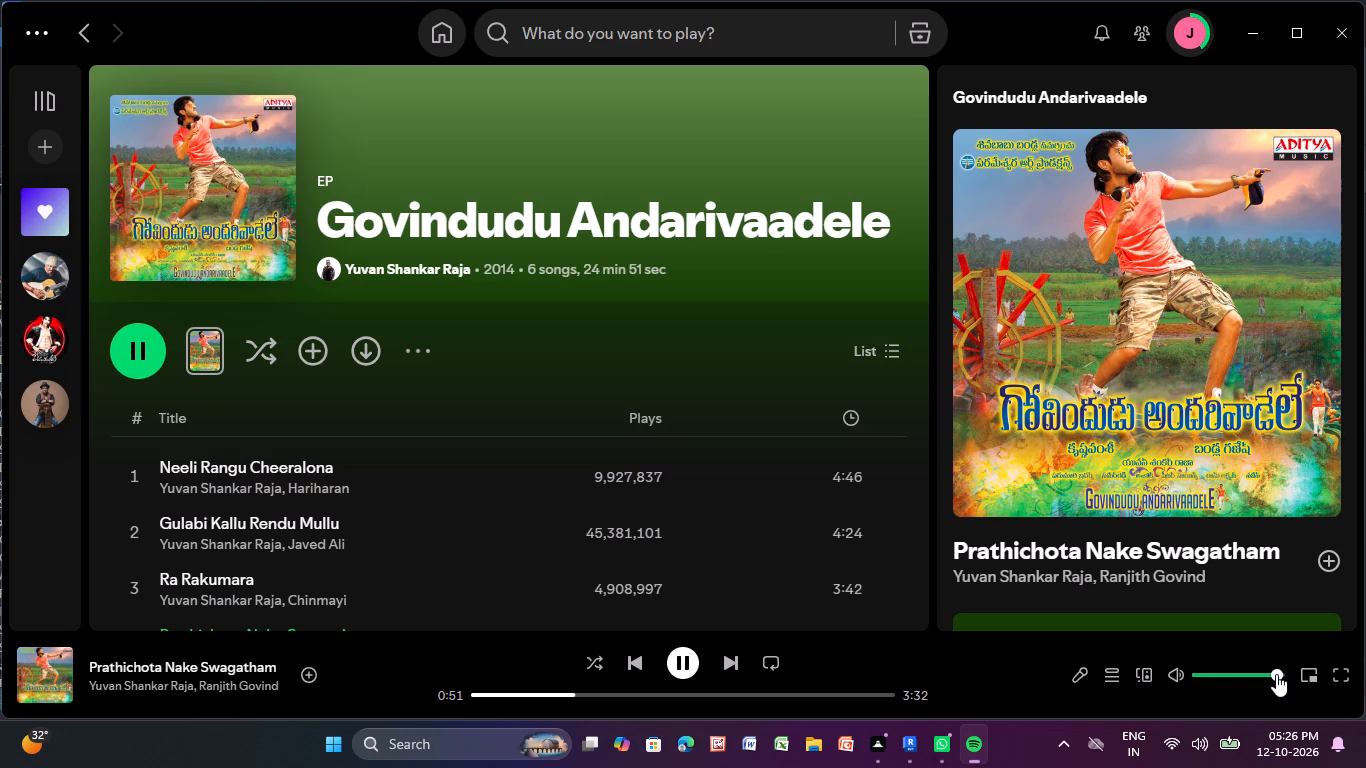
pyautogui.click(1279, 675)
pyautogui.moveTo(1284, 675); pyautogui.dragTo(1298, 671)
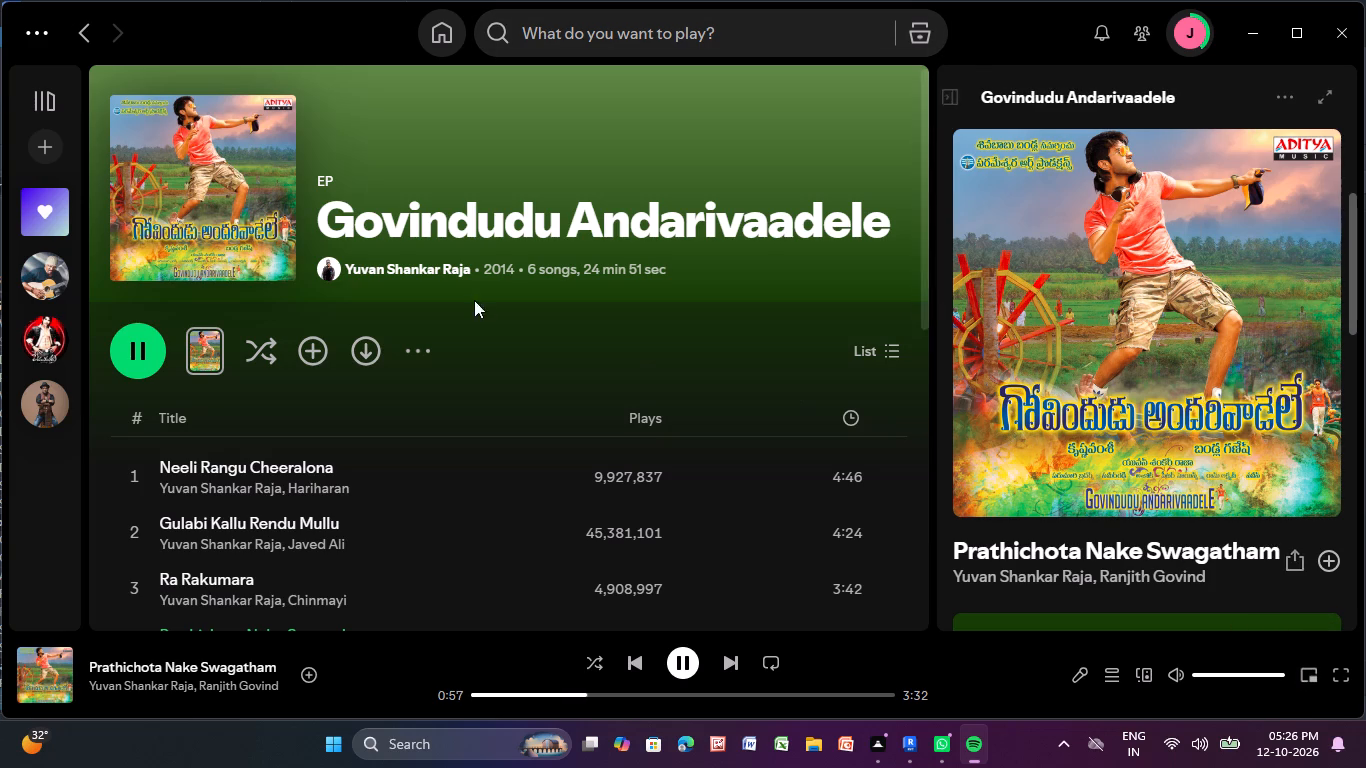
# Play the song Neeli Rangu Cheeralona from the album at full volume.
pyautogui.click(385, 461)
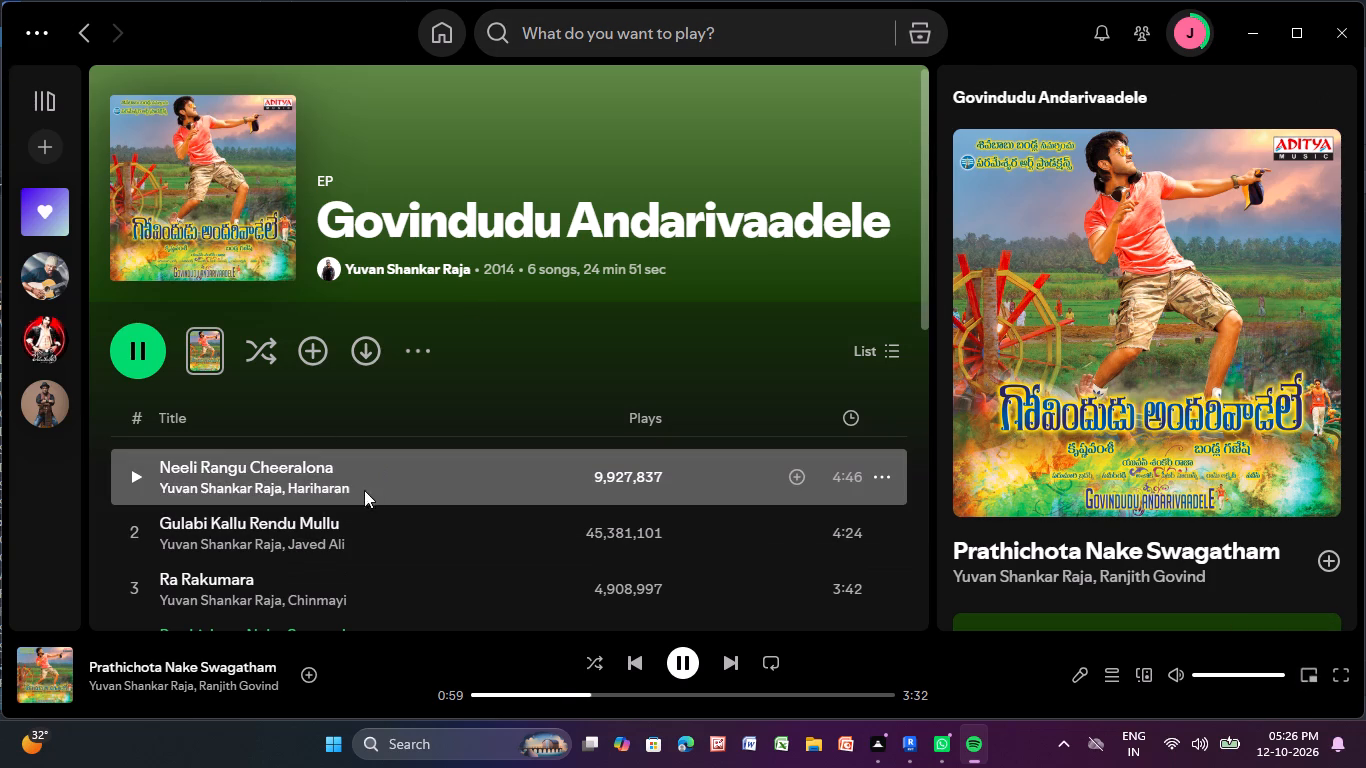
pyautogui.click(363, 488)
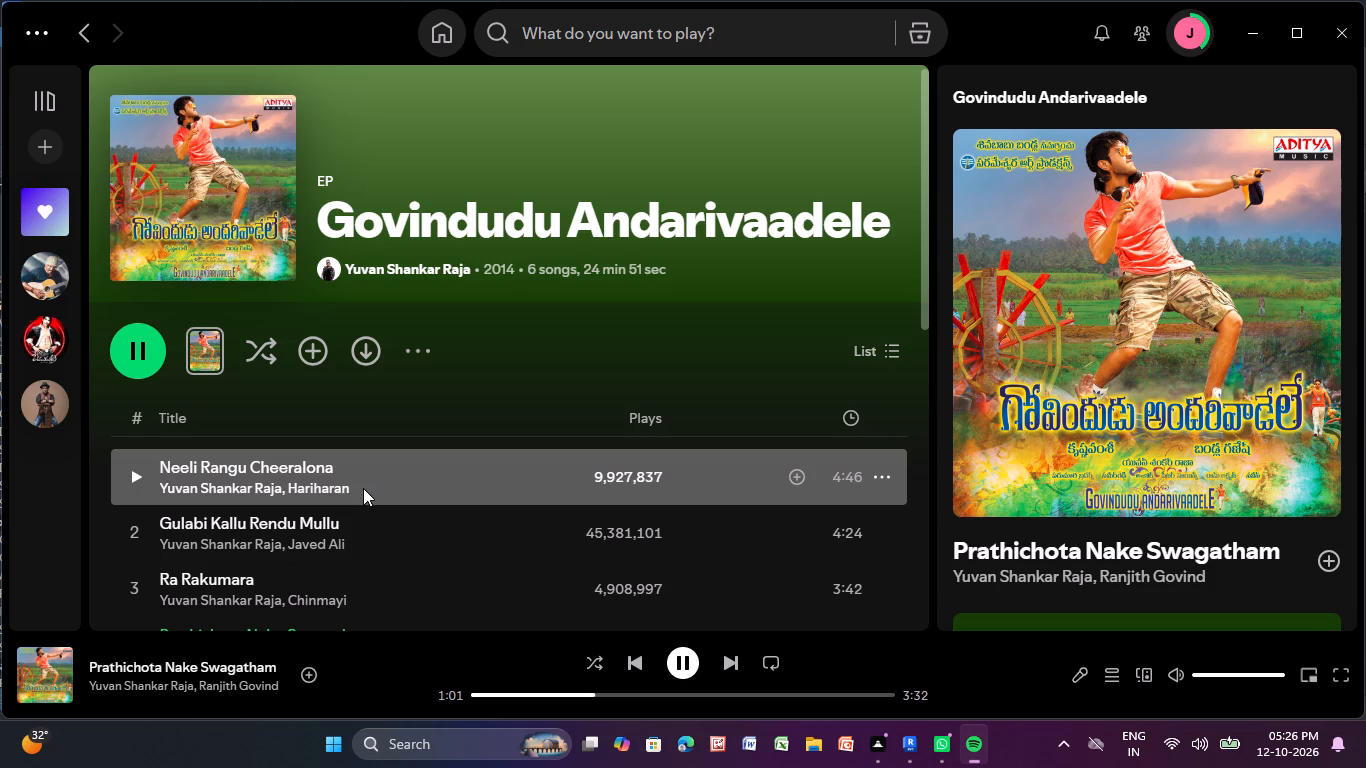
pyautogui.click(362, 488)
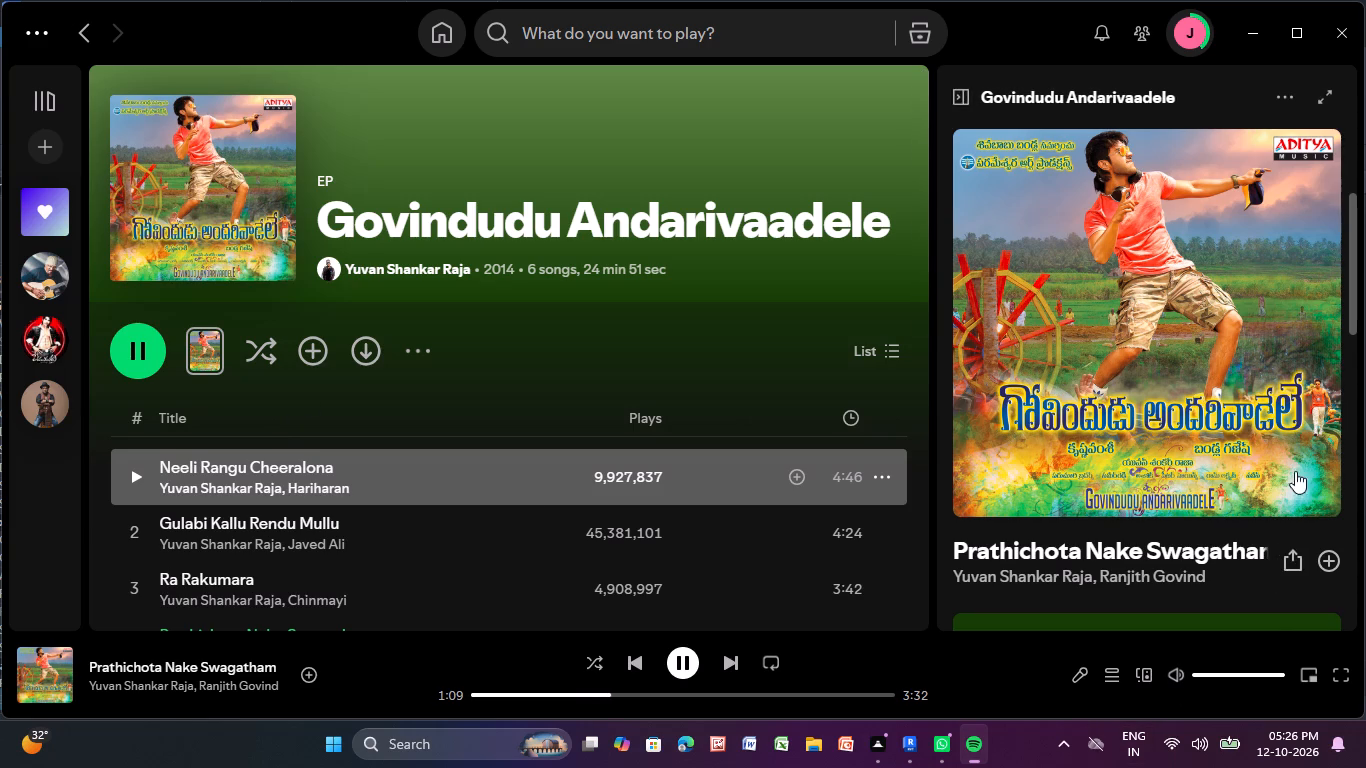
pyautogui.click(1264, 673)
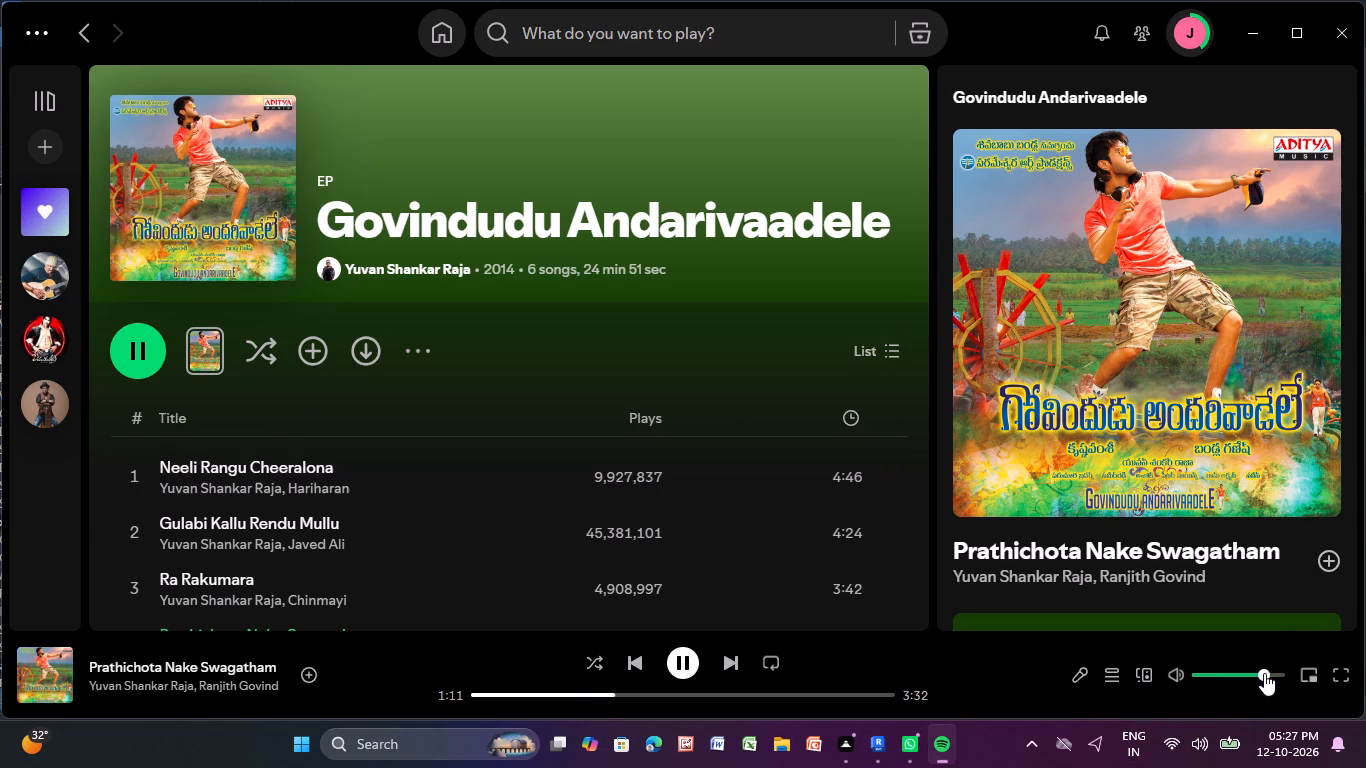
pyautogui.moveTo(1264, 673); pyautogui.dragTo(1295, 676)
pyautogui.doubleClick(521, 492)
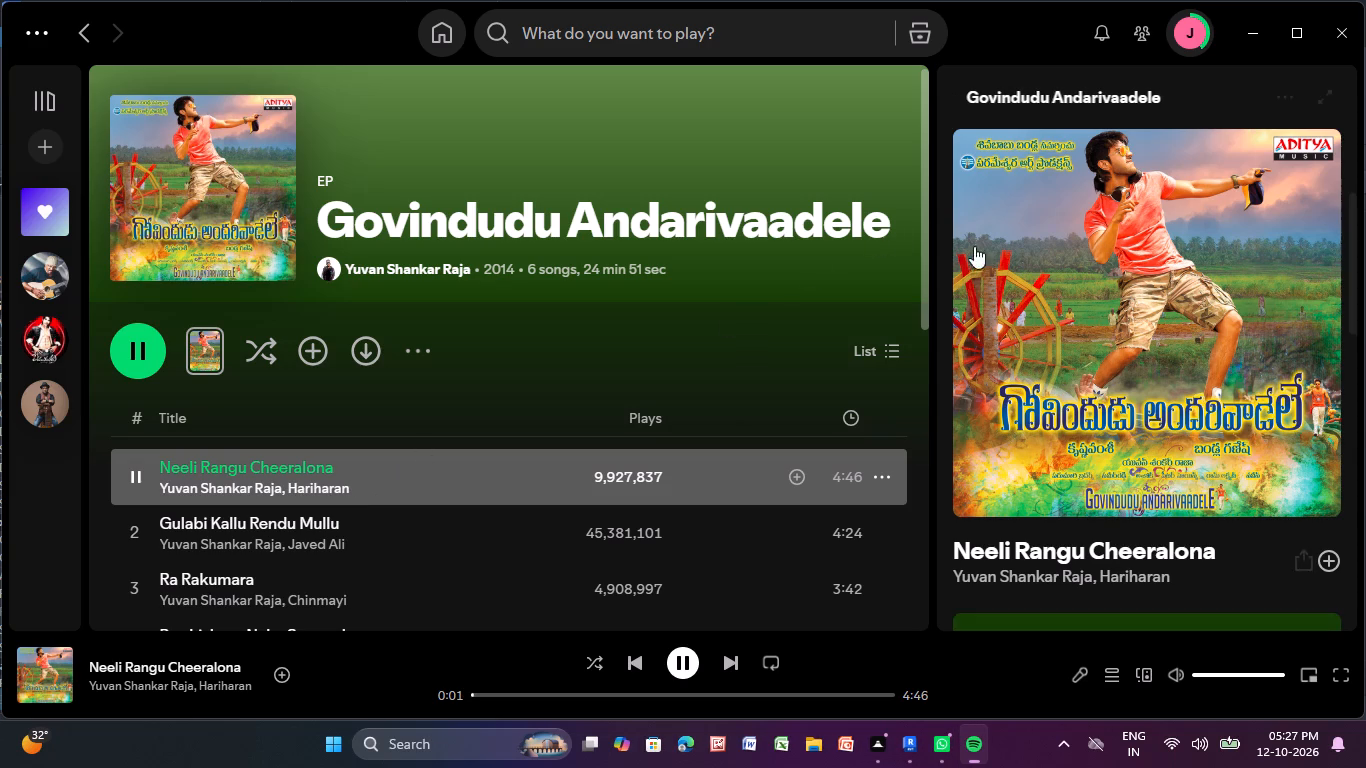
# Switch back to the Revit project and examine the building's exterior walls, windows and entrance door from several sides in 3D.
pyautogui.click(910, 750)
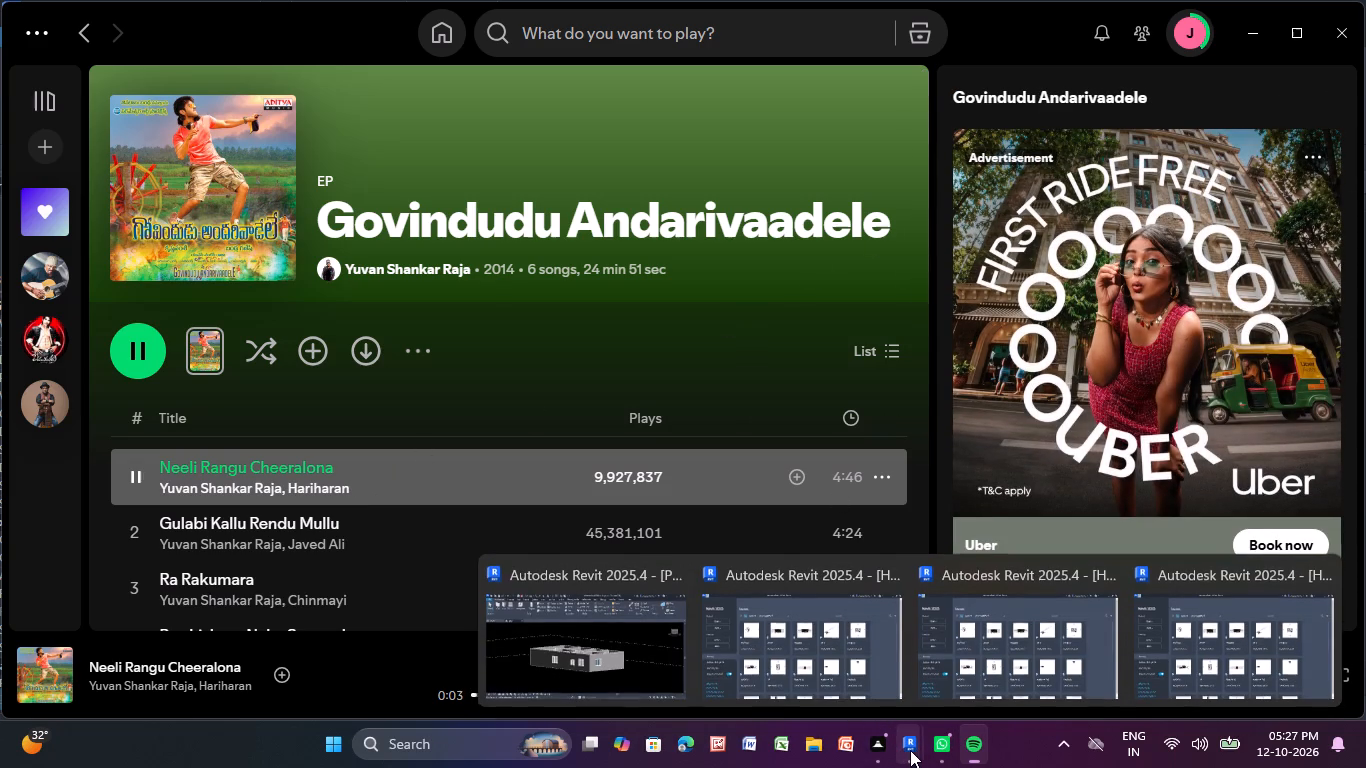
pyautogui.click(591, 651)
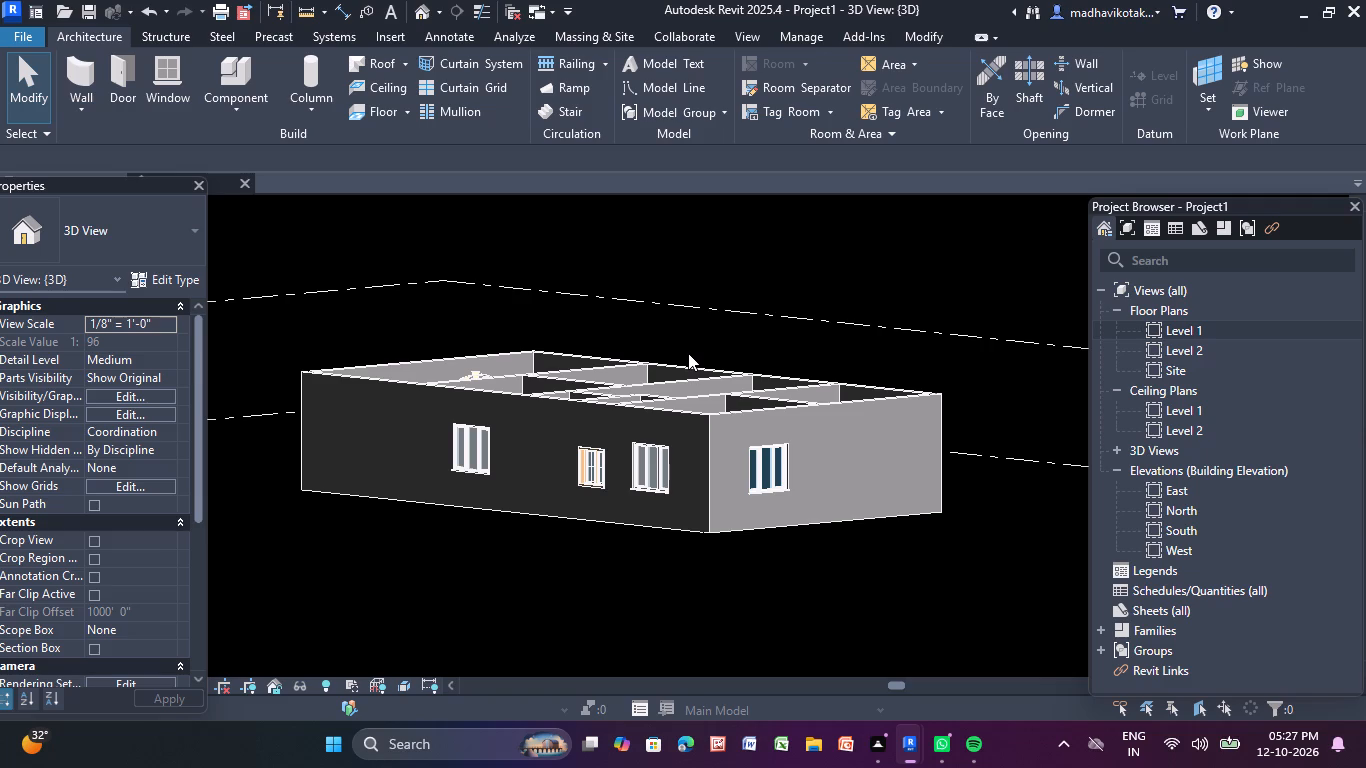
pyautogui.scroll(-1, 592, 398)
pyautogui.scroll(-2, 528, 487)
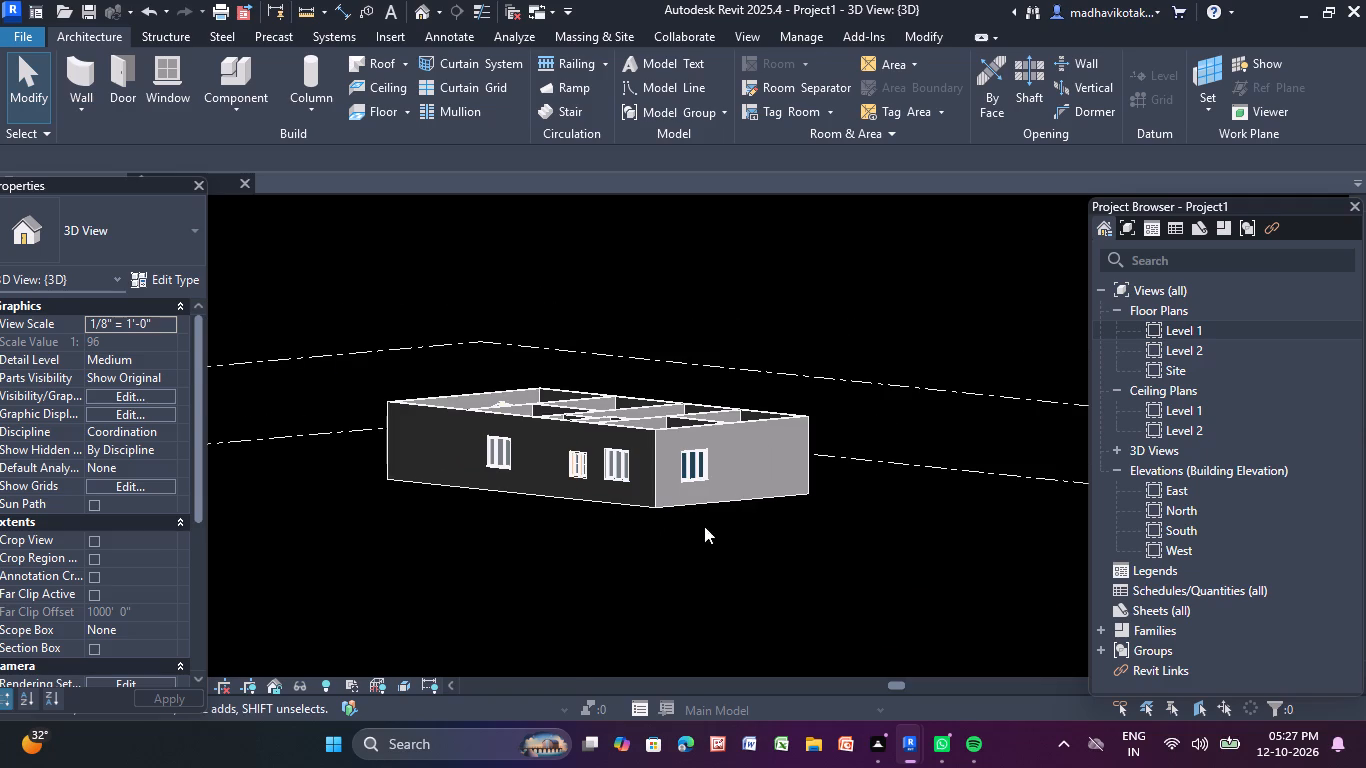
pyautogui.keyDown('shift'); pyautogui.moveTo(682, 534); pyautogui.dragTo(232, 470, button='middle'); pyautogui.keyUp('shift')
pyautogui.keyDown('shift'); pyautogui.moveTo(841, 580); pyautogui.dragTo(716, 604, button='middle'); pyautogui.keyUp('shift')
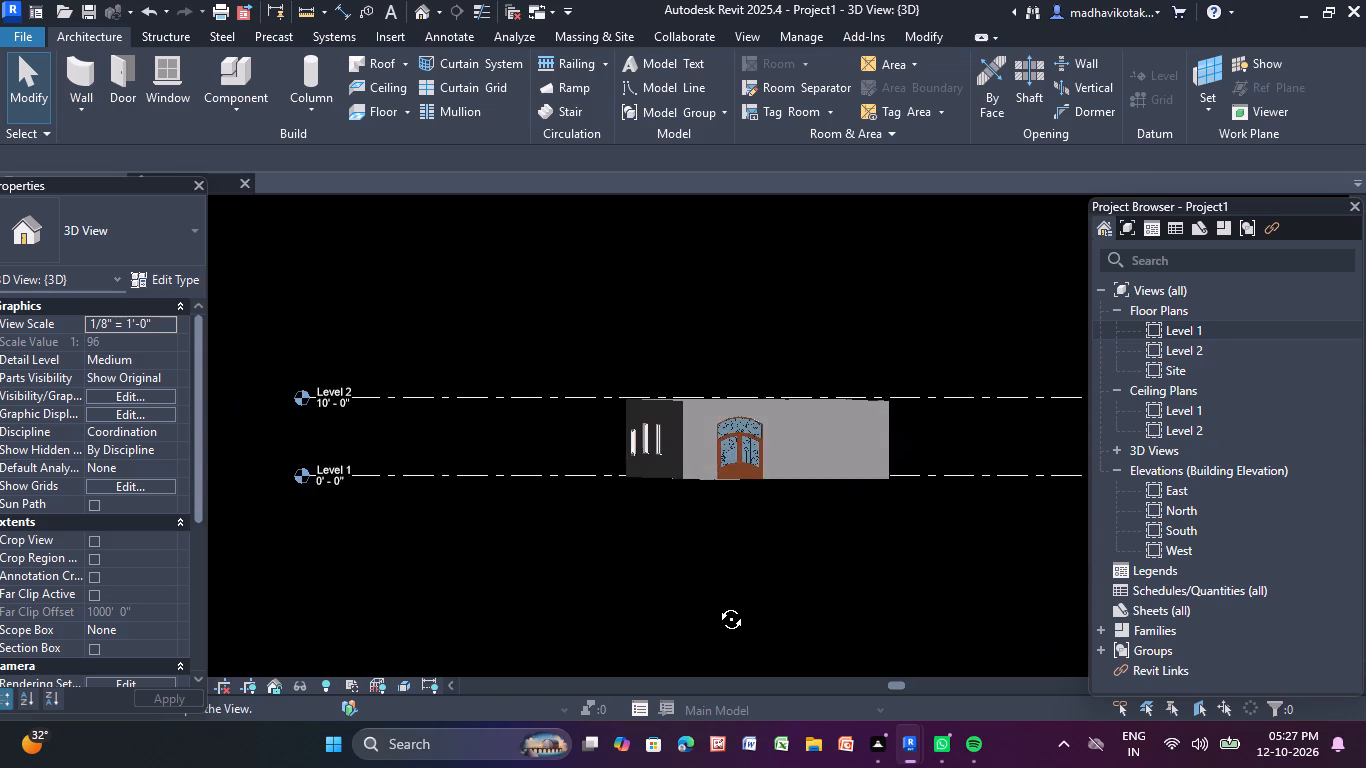
pyautogui.keyDown('shift'); pyautogui.moveTo(716, 604); pyautogui.dragTo(714, 601, button='middle'); pyautogui.keyUp('shift')
pyautogui.moveTo(669, 524); pyautogui.dragTo(685, 601, button='middle')
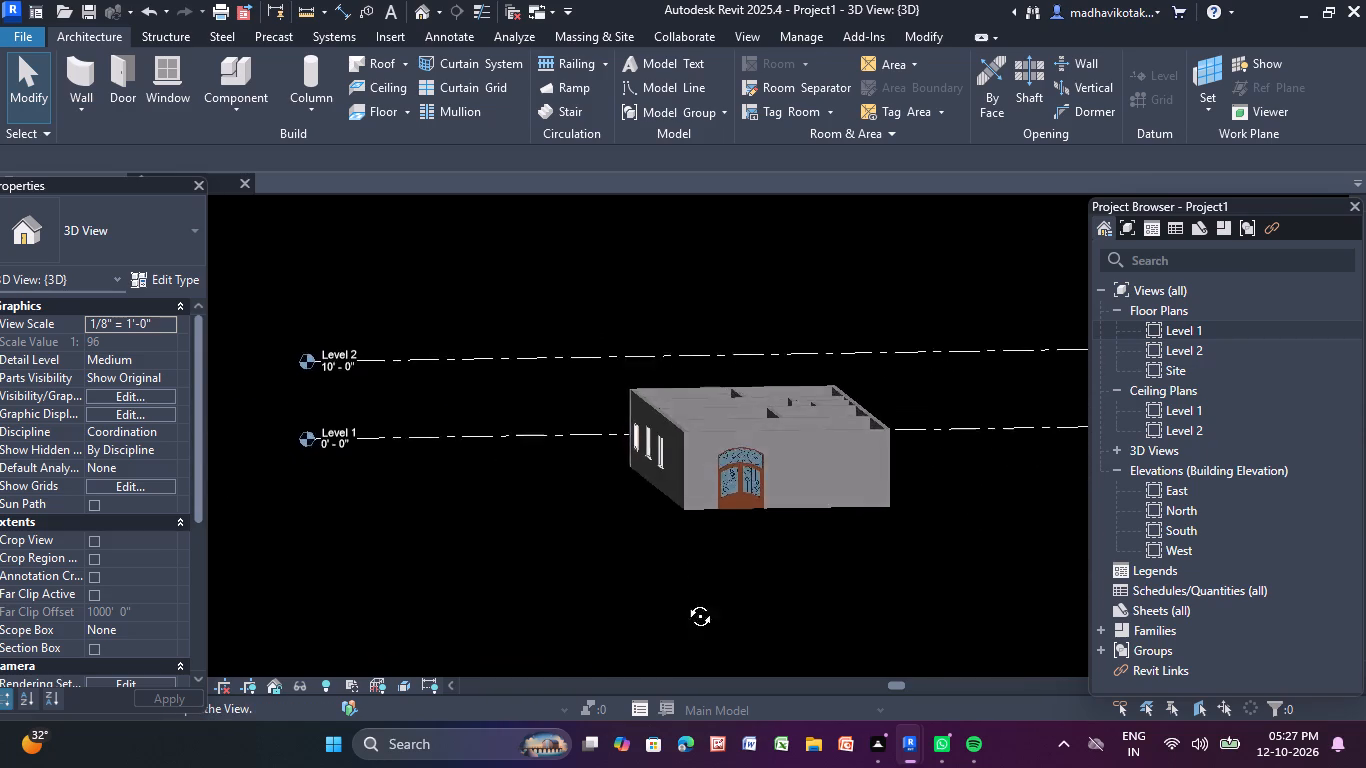
pyautogui.moveTo(685, 601); pyautogui.dragTo(763, 605, button='middle')
pyautogui.scroll(4, 904, 481)
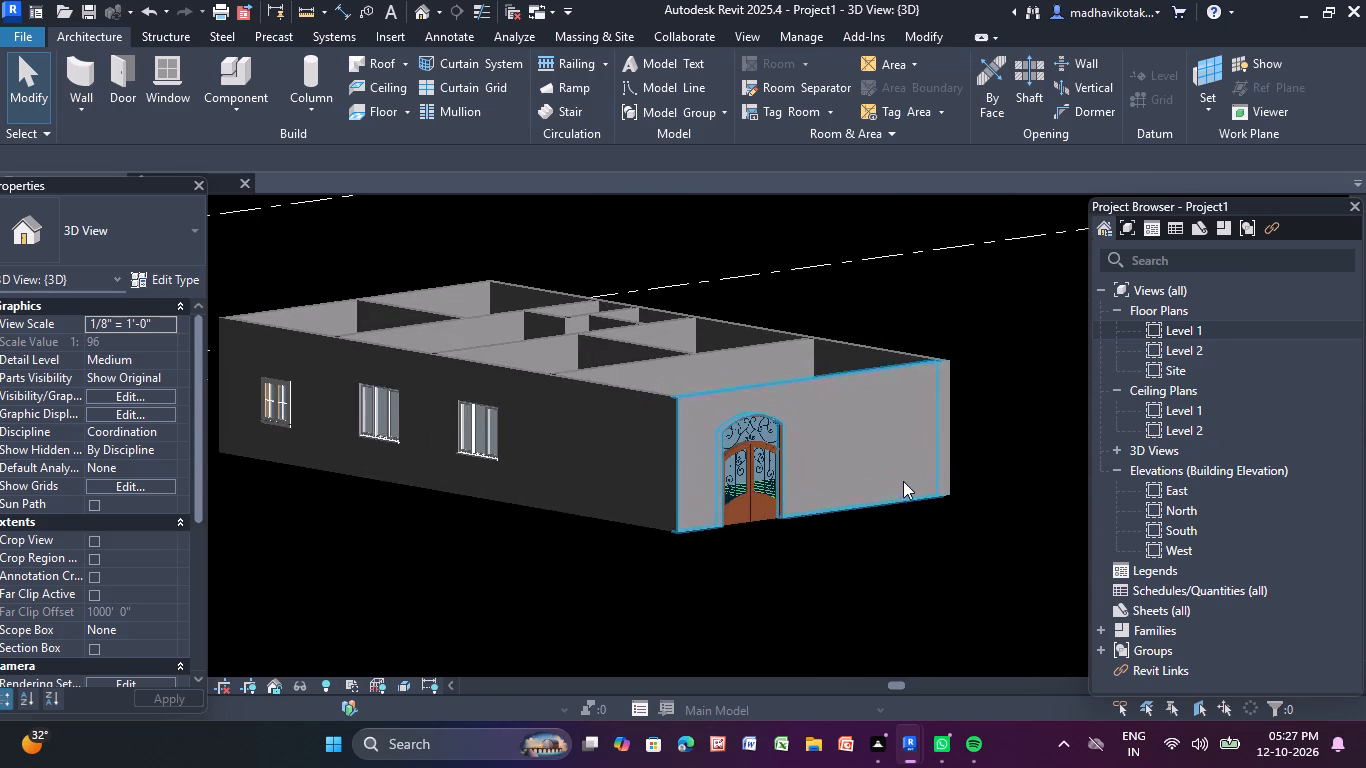
pyautogui.moveTo(903, 483); pyautogui.dragTo(859, 559, button='middle')
pyautogui.scroll(-3, 858, 555)
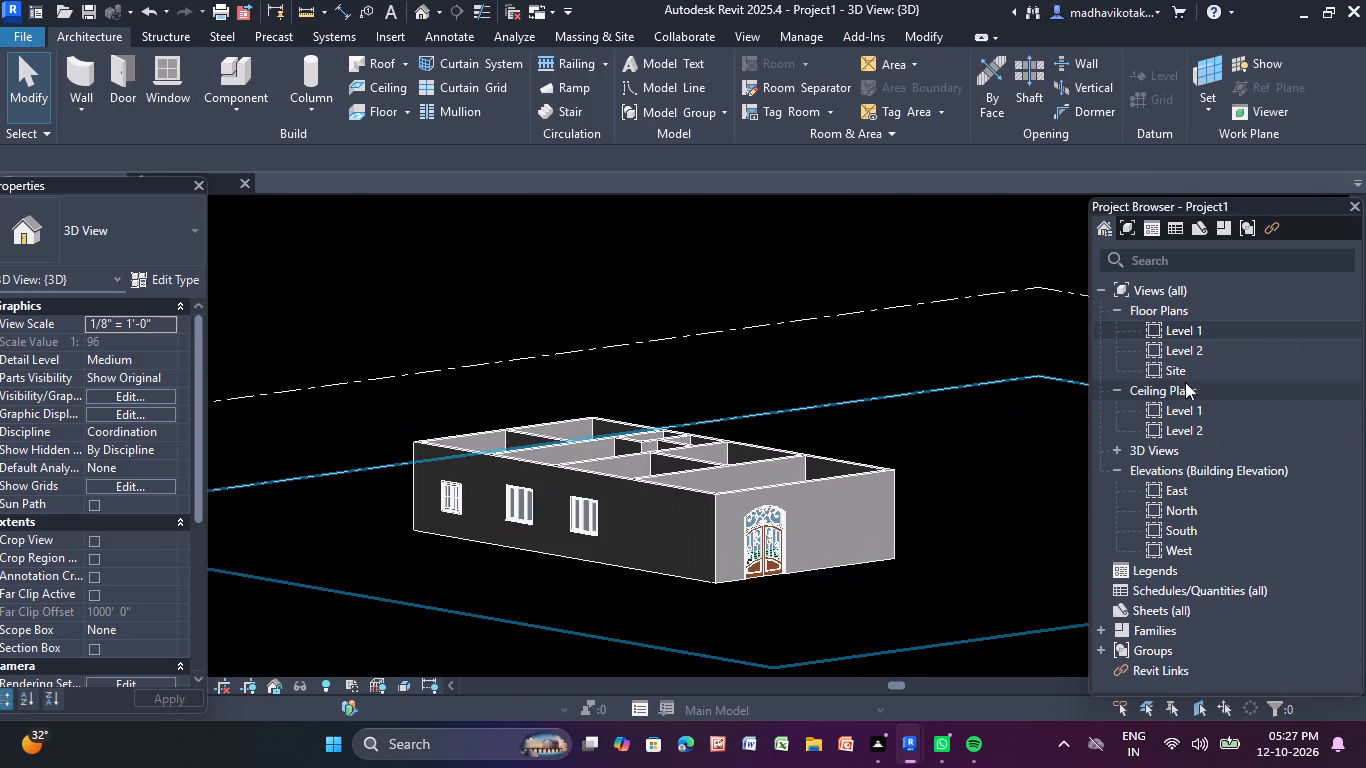
# Create a Generic - 12" floor in the Level 1 plan with a rectangular boundary between opposite outer corners of the exterior walls.
pyautogui.doubleClick(1218, 333)
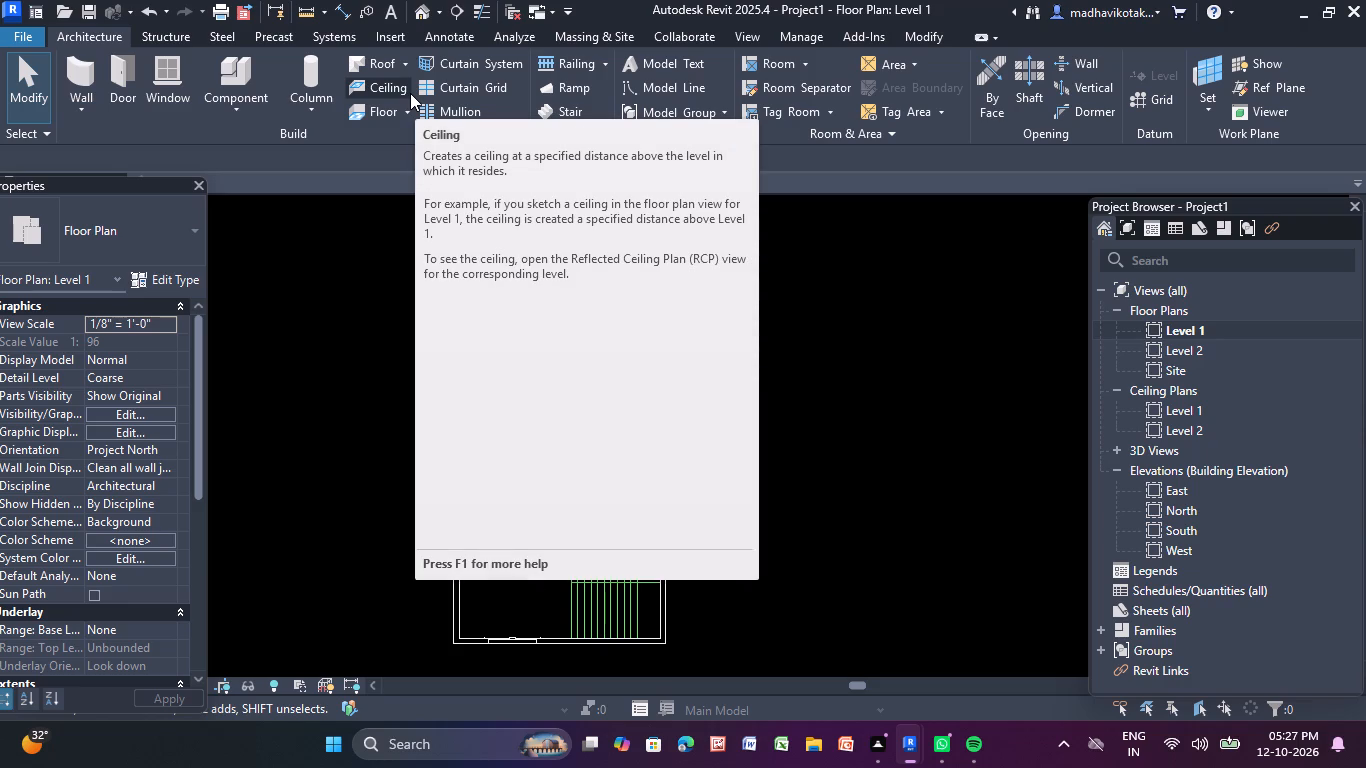
pyautogui.click(379, 109)
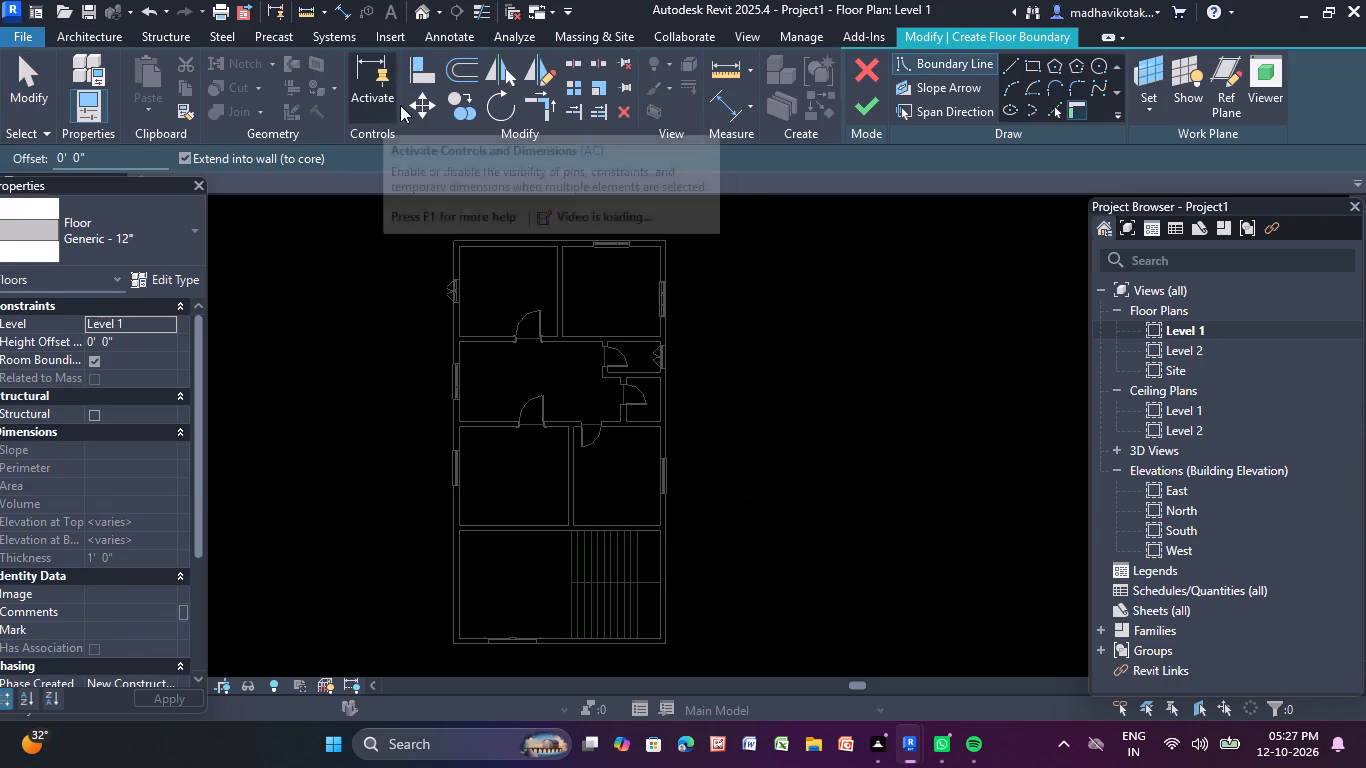
pyautogui.click(1030, 64)
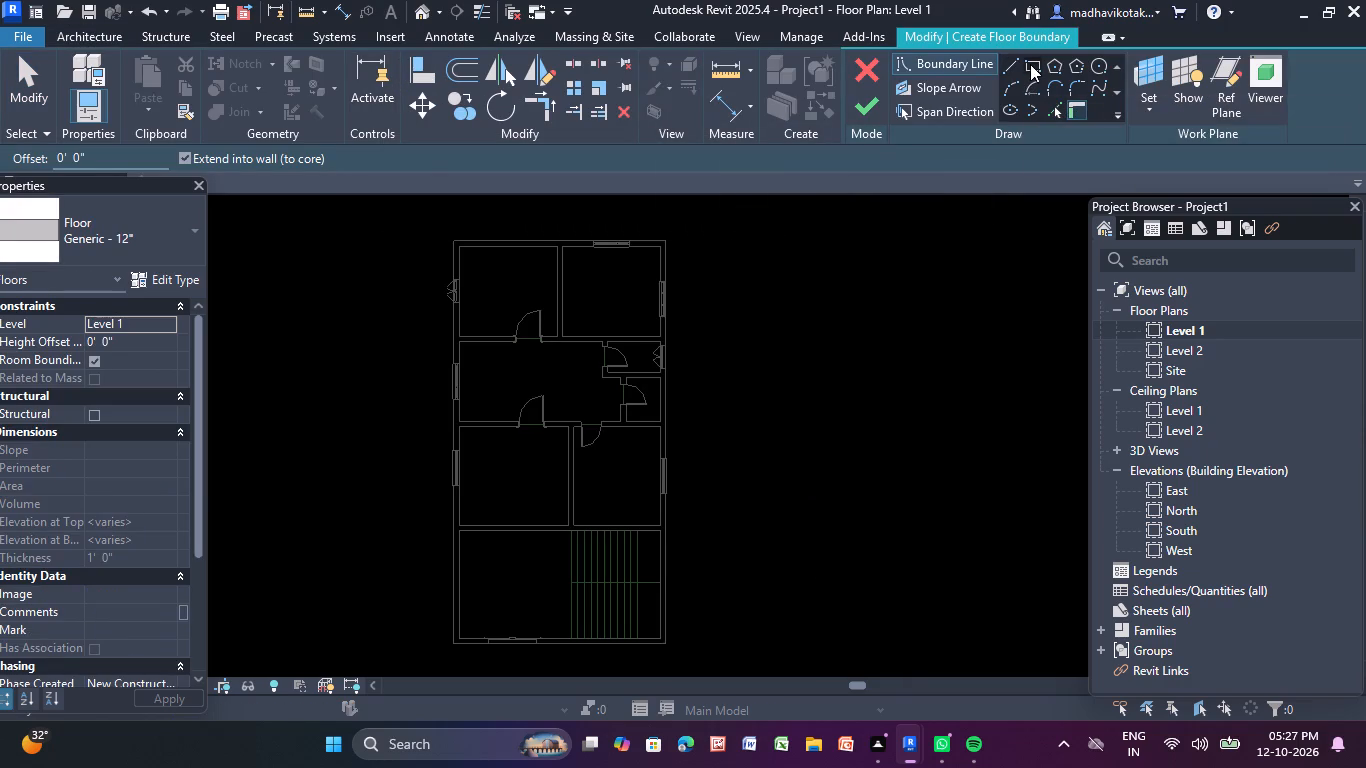
pyautogui.scroll(5, 453, 246)
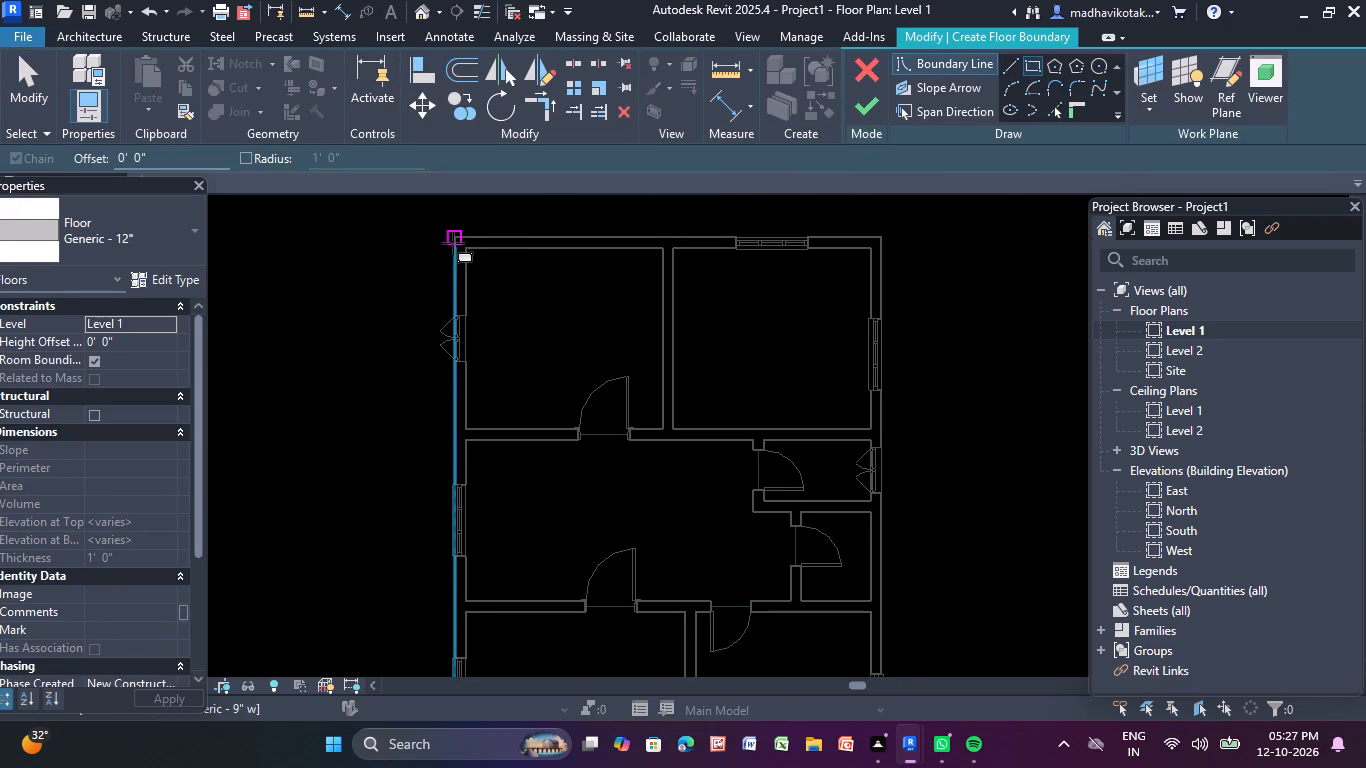
pyautogui.click(457, 234)
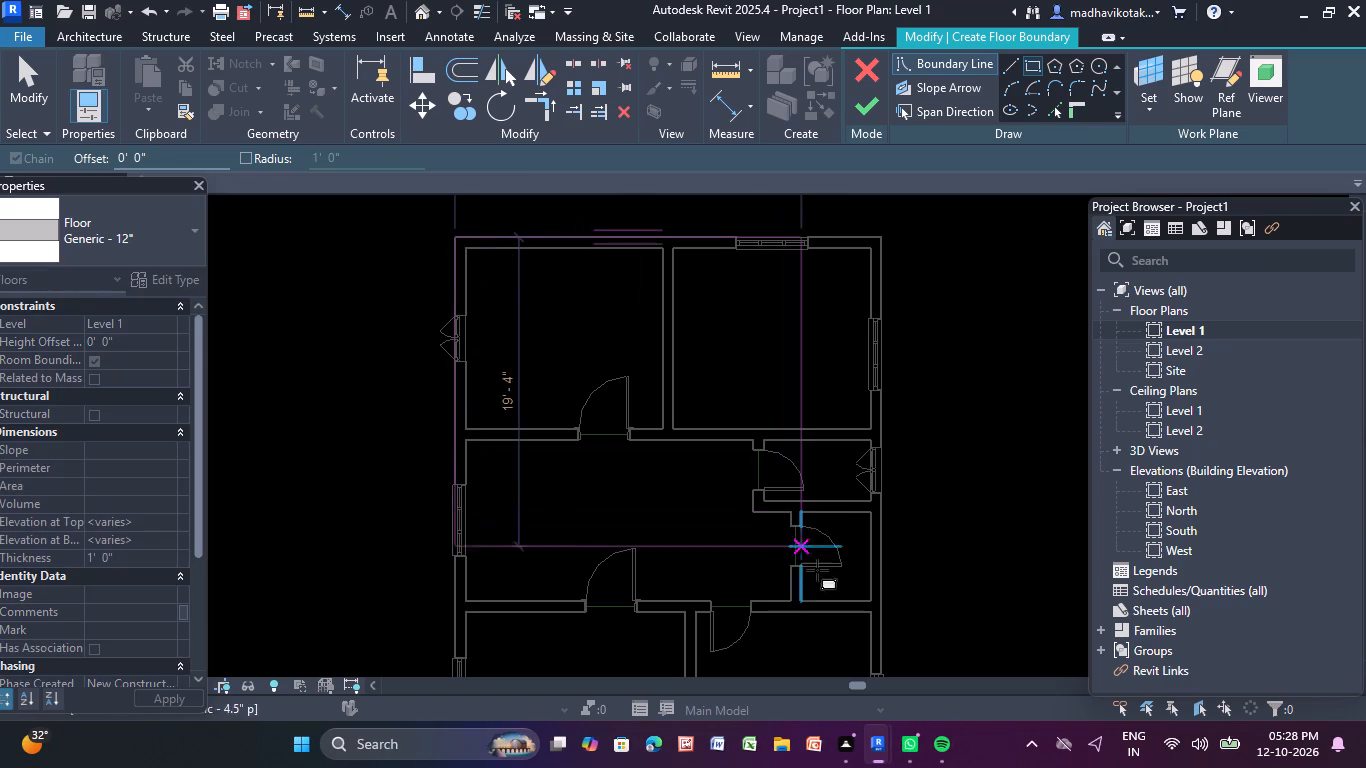
pyautogui.moveTo(914, 616); pyautogui.dragTo(752, 274, button='middle')
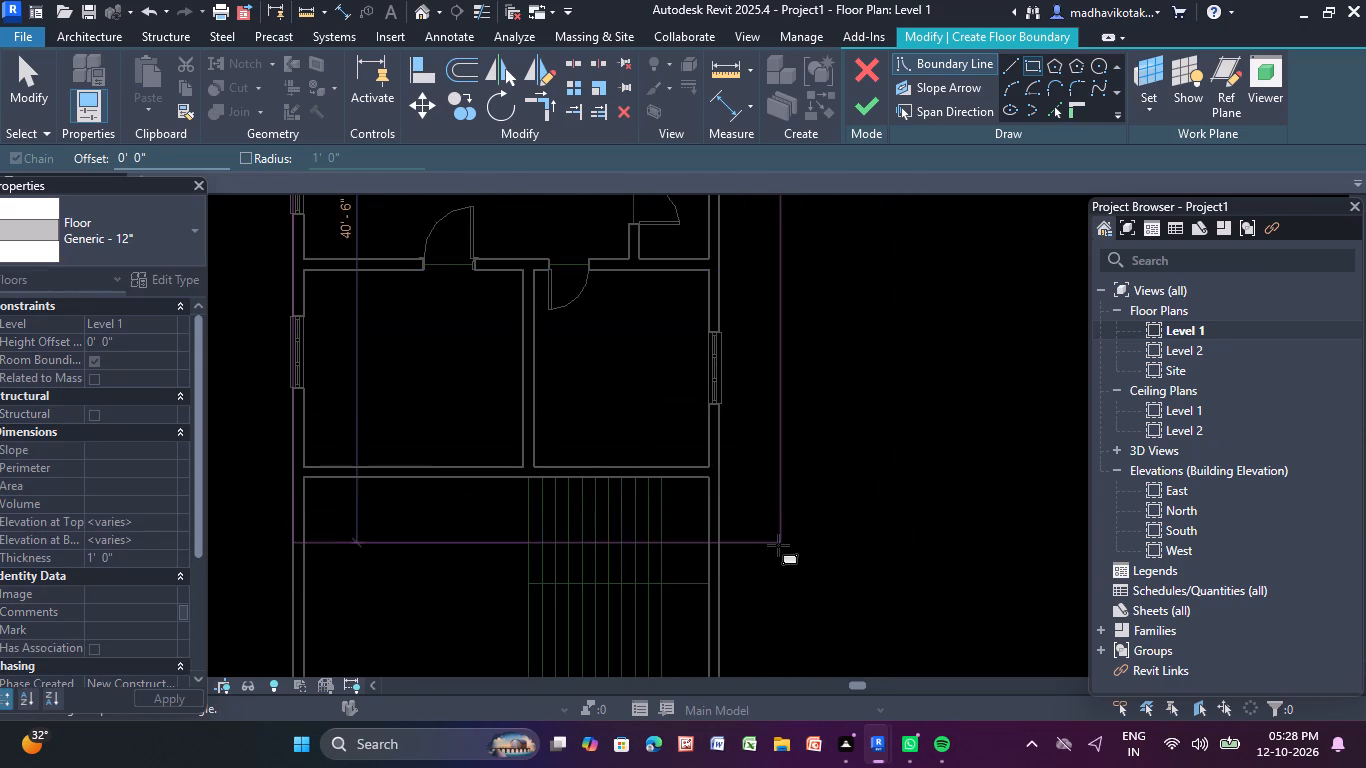
pyautogui.moveTo(775, 553); pyautogui.dragTo(787, 271, button='middle')
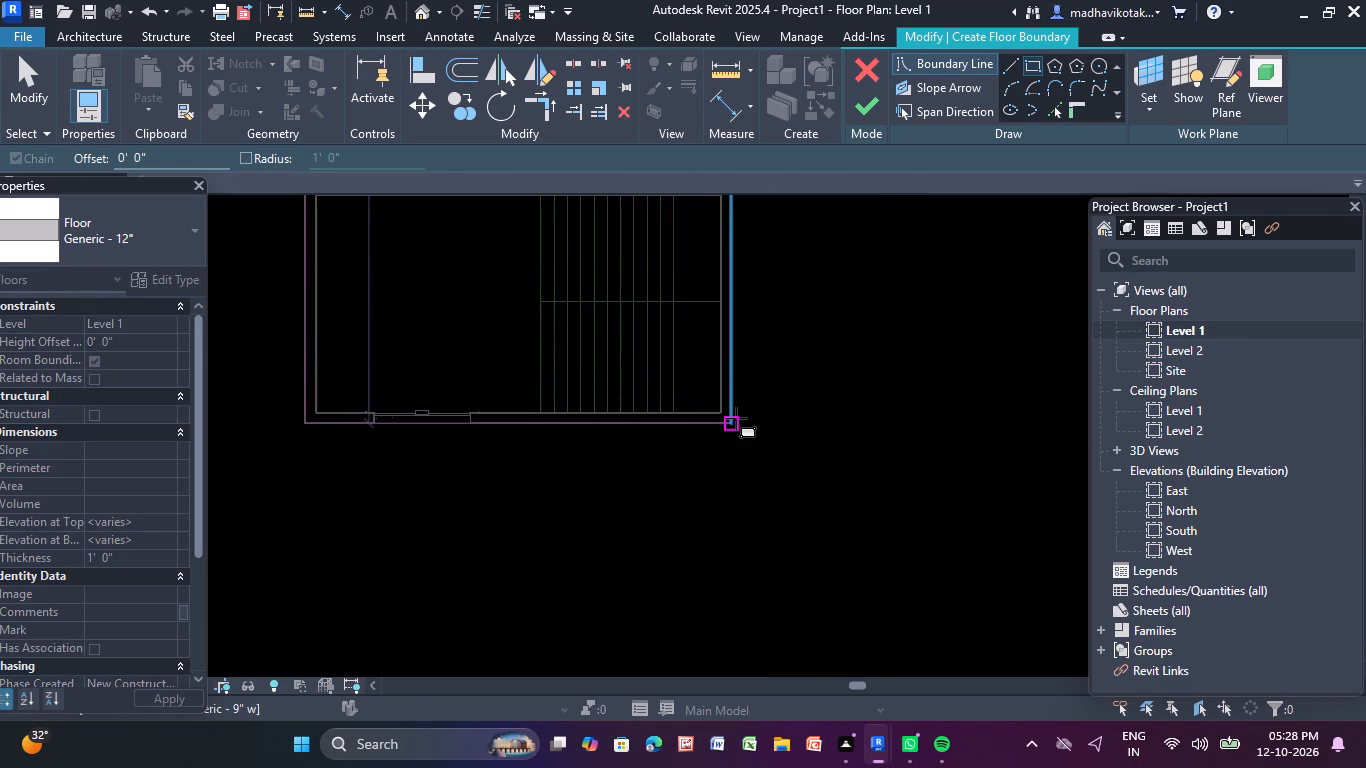
pyautogui.click(734, 420)
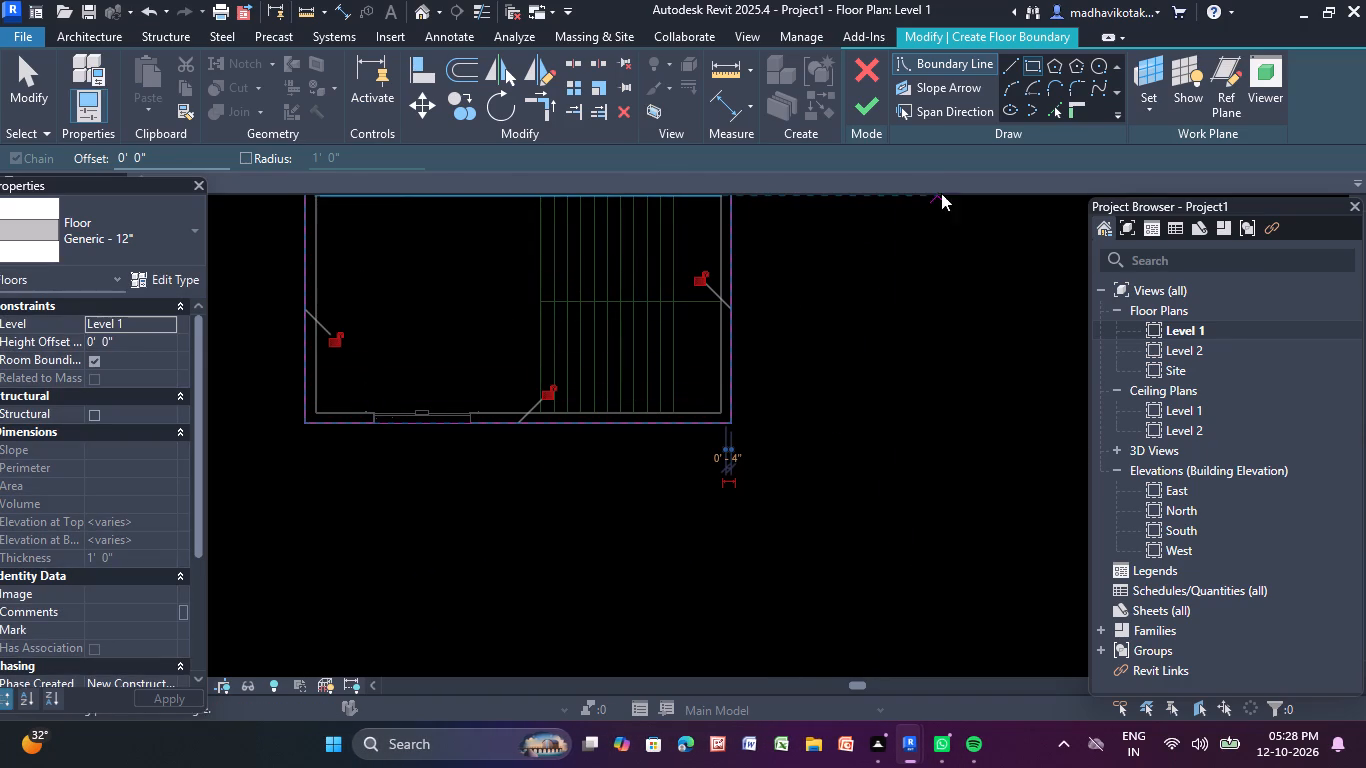
pyautogui.click(871, 96)
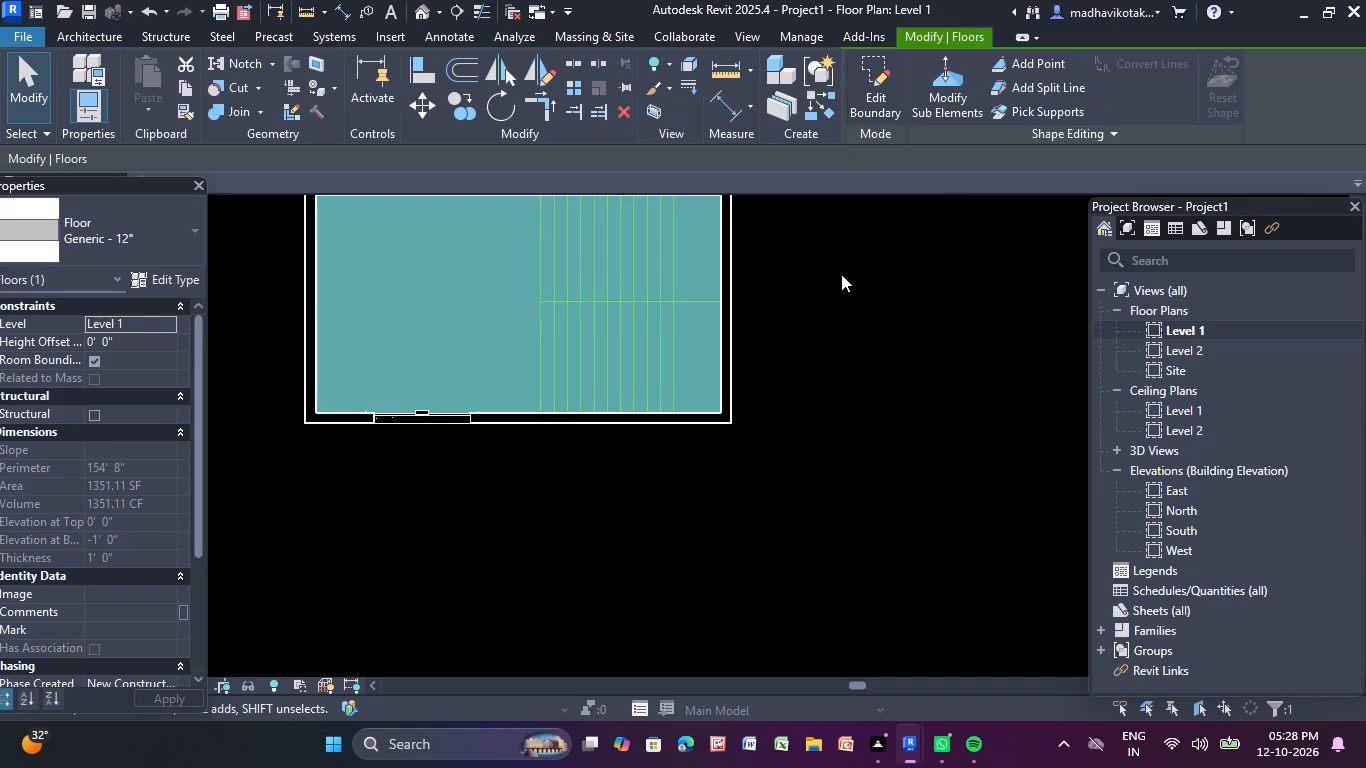
pyautogui.click(844, 278)
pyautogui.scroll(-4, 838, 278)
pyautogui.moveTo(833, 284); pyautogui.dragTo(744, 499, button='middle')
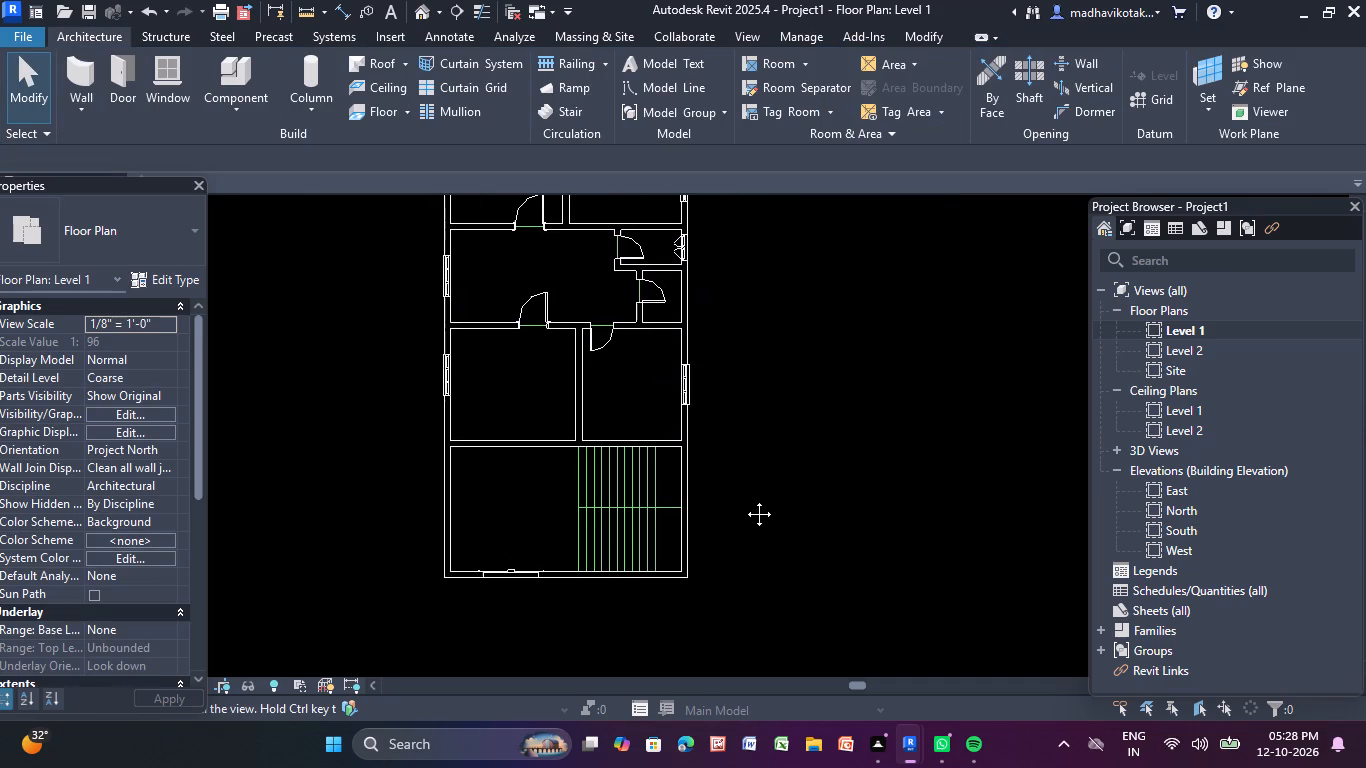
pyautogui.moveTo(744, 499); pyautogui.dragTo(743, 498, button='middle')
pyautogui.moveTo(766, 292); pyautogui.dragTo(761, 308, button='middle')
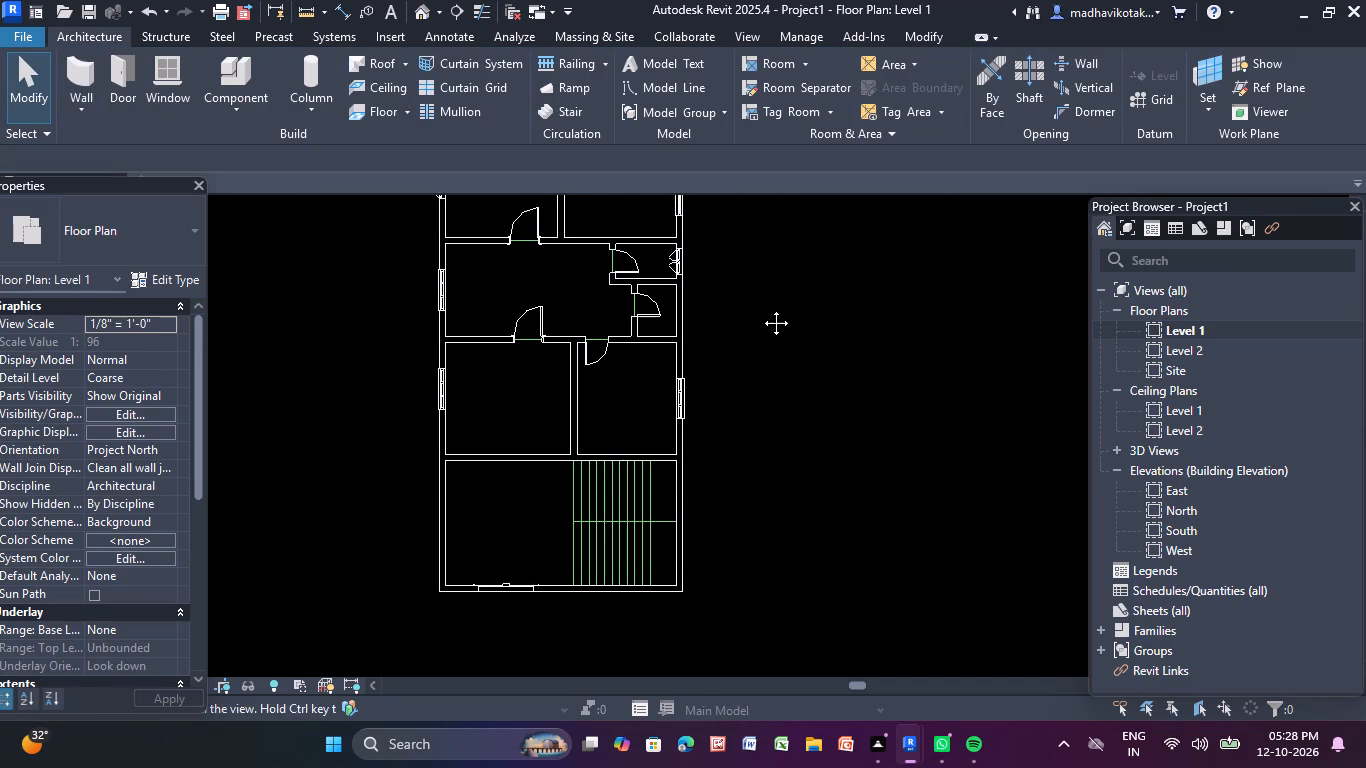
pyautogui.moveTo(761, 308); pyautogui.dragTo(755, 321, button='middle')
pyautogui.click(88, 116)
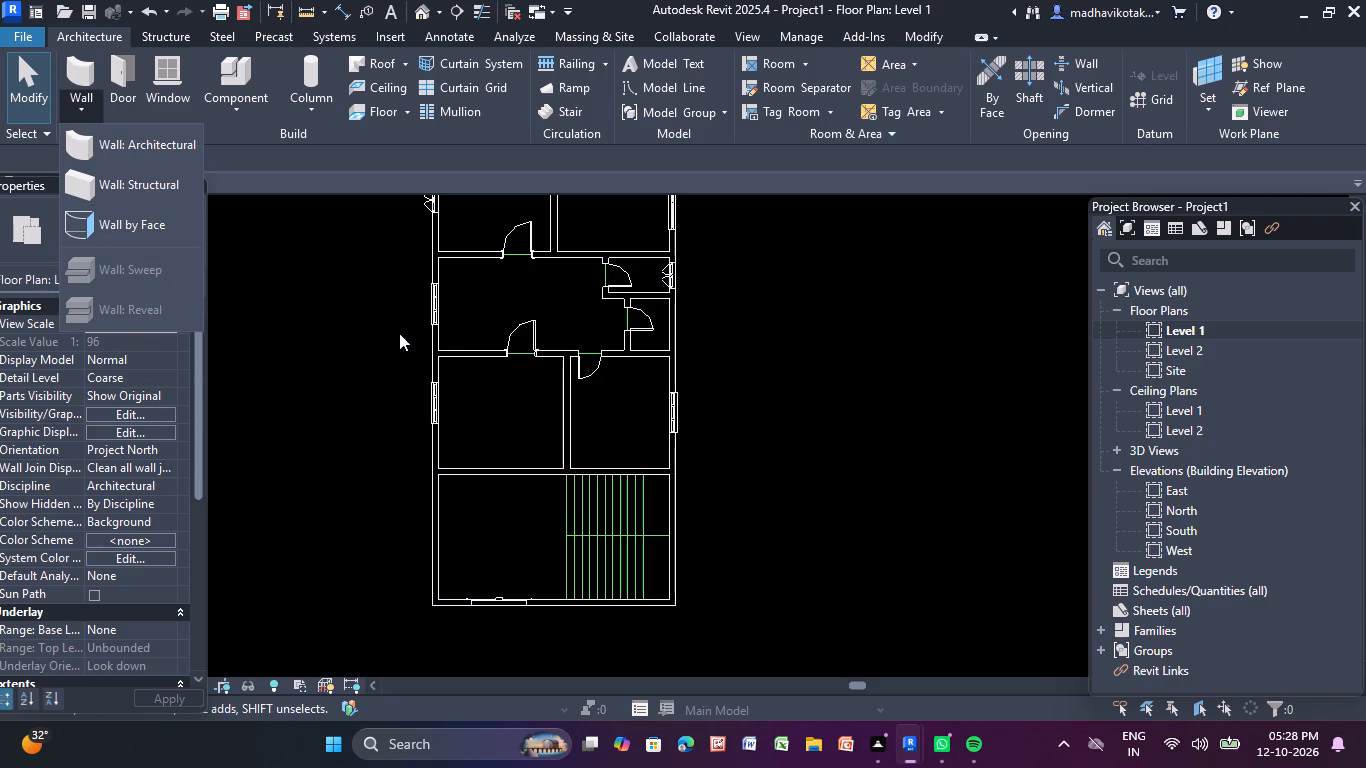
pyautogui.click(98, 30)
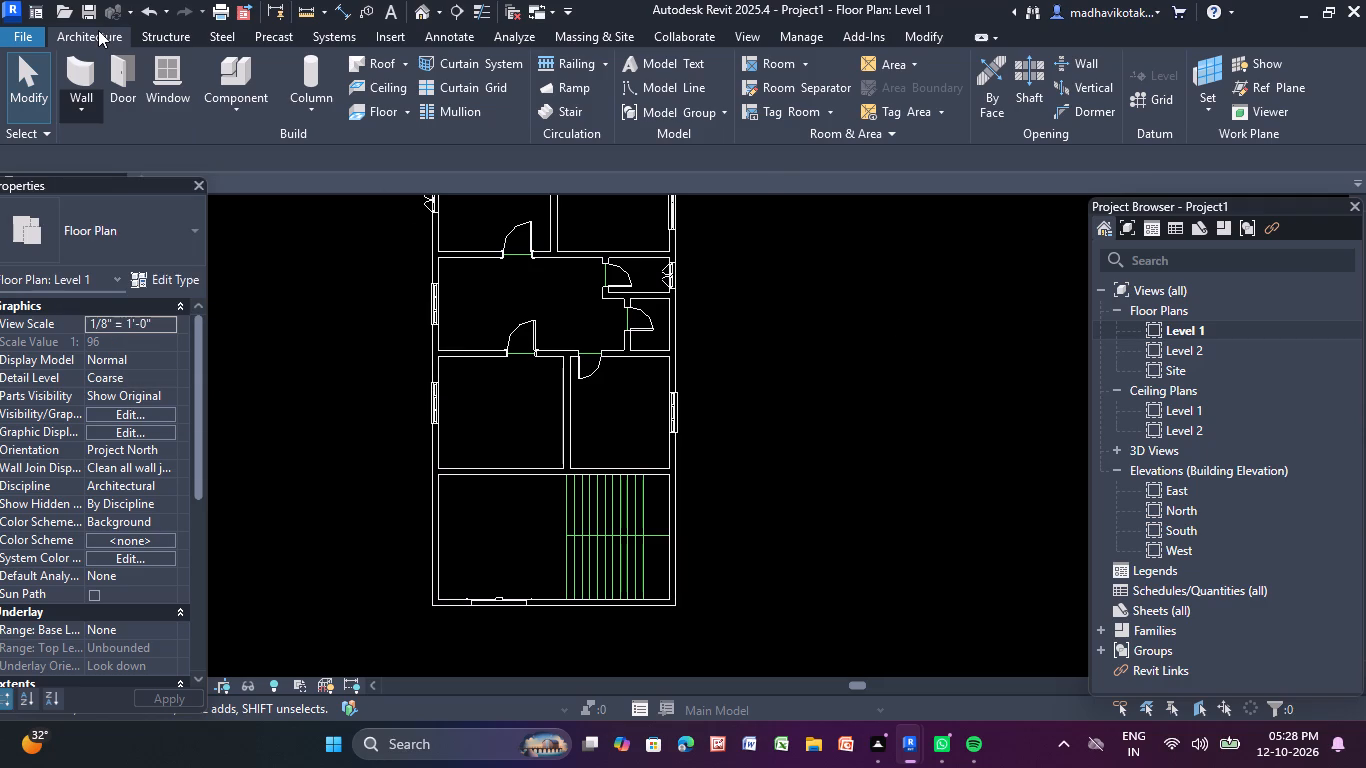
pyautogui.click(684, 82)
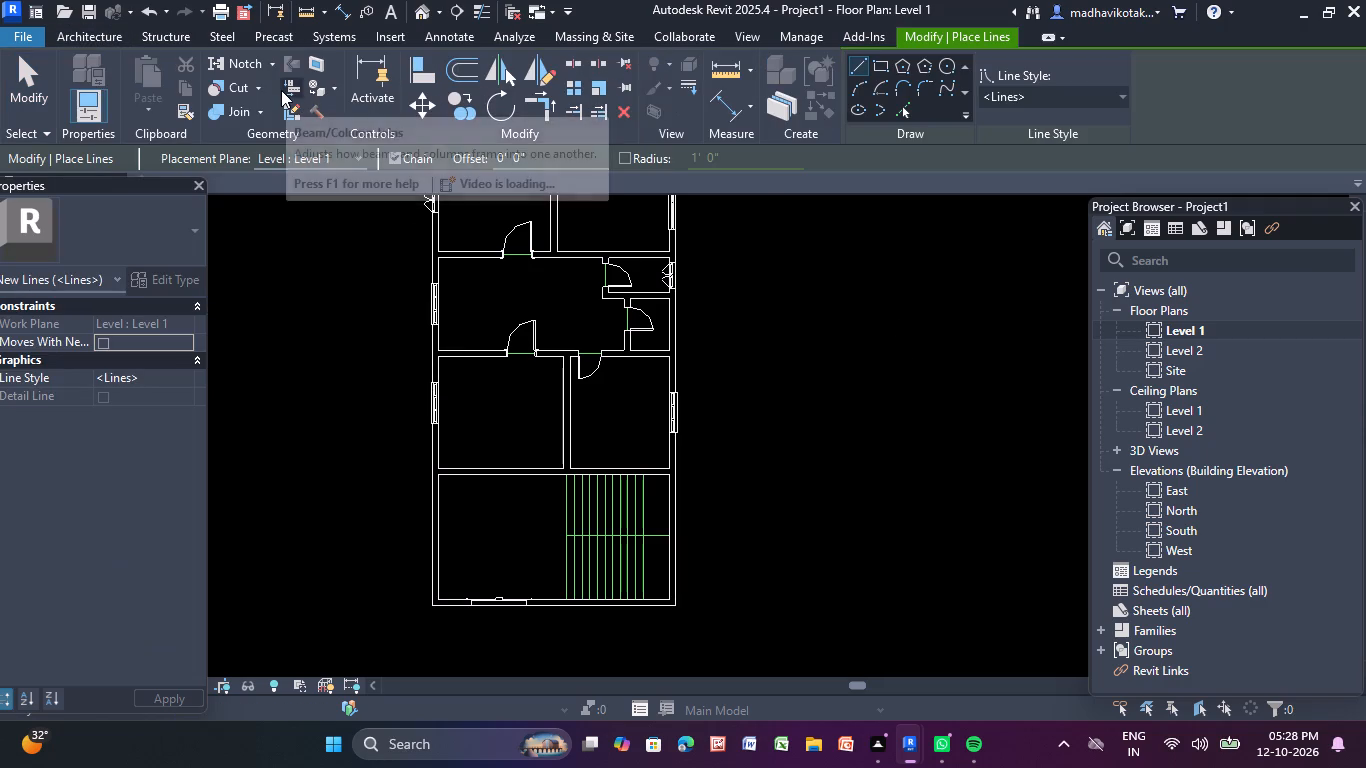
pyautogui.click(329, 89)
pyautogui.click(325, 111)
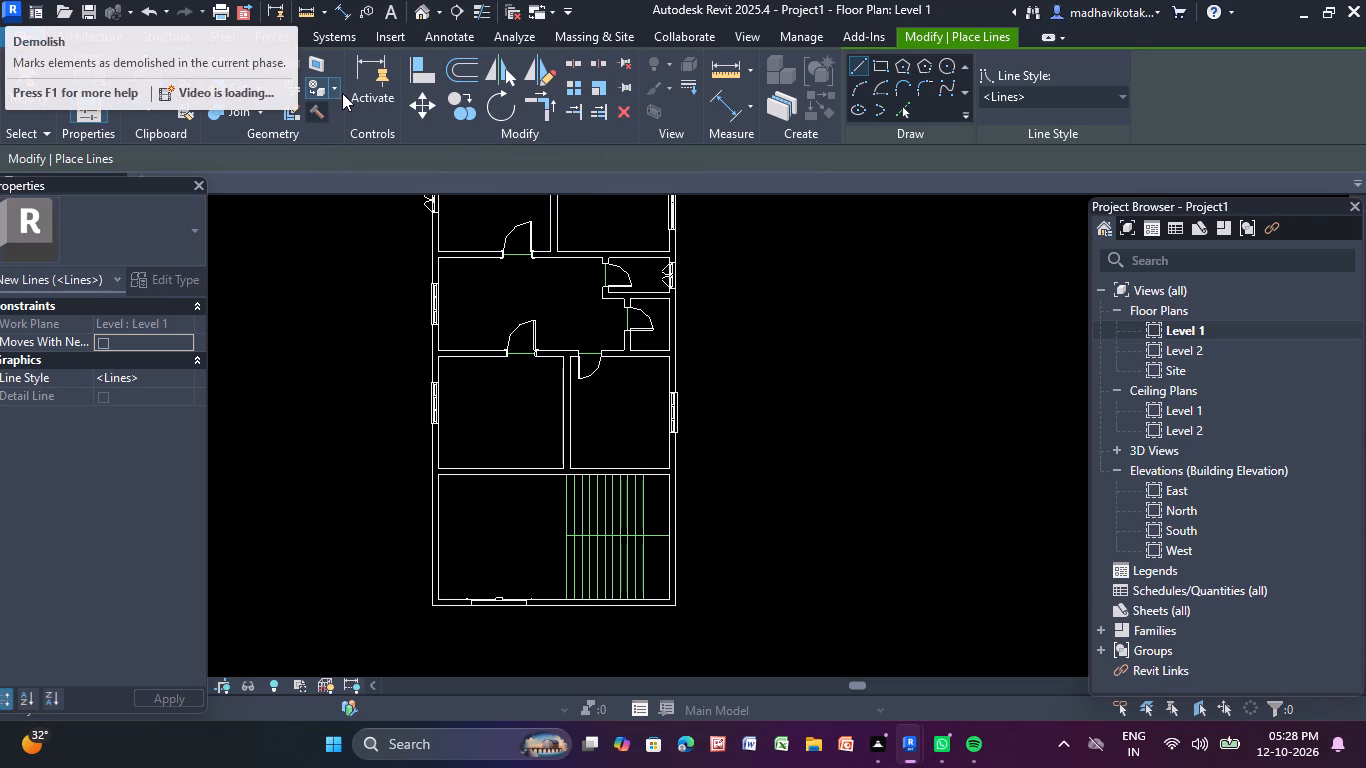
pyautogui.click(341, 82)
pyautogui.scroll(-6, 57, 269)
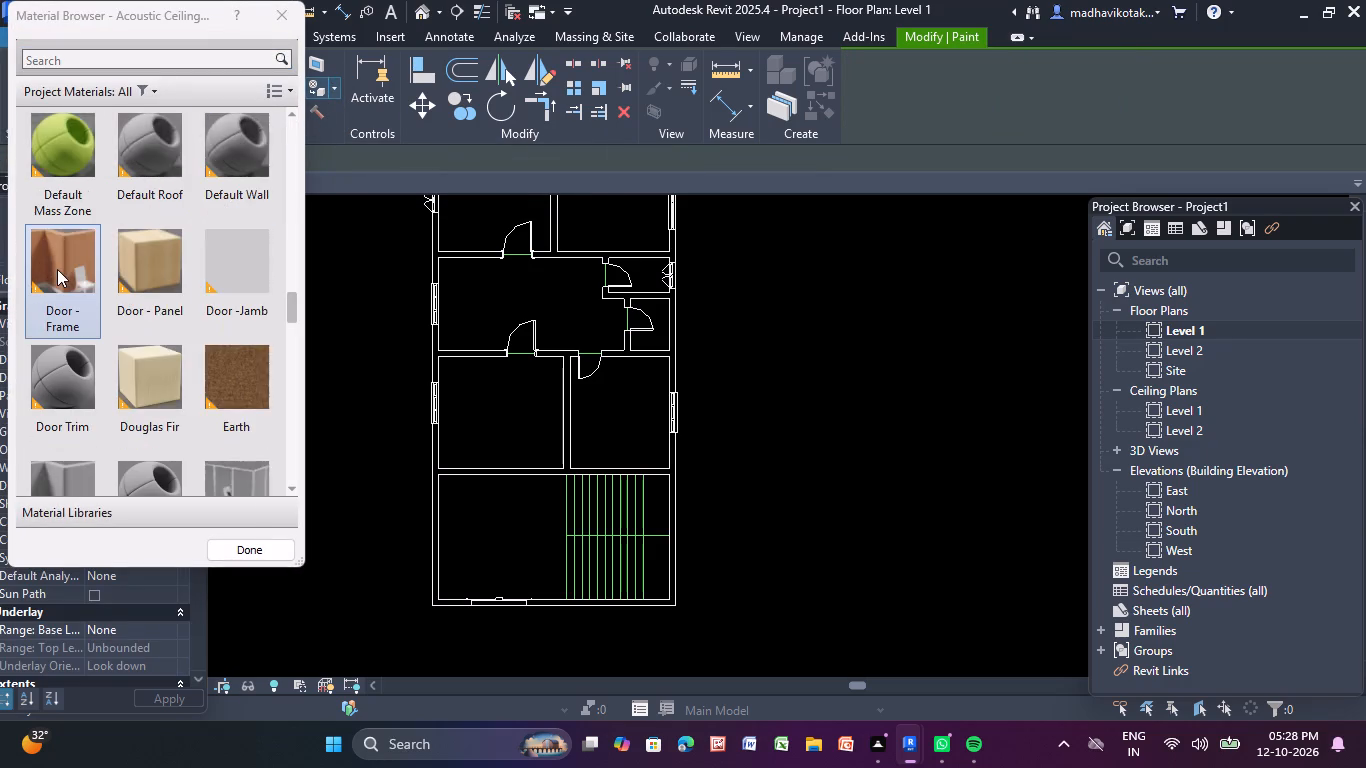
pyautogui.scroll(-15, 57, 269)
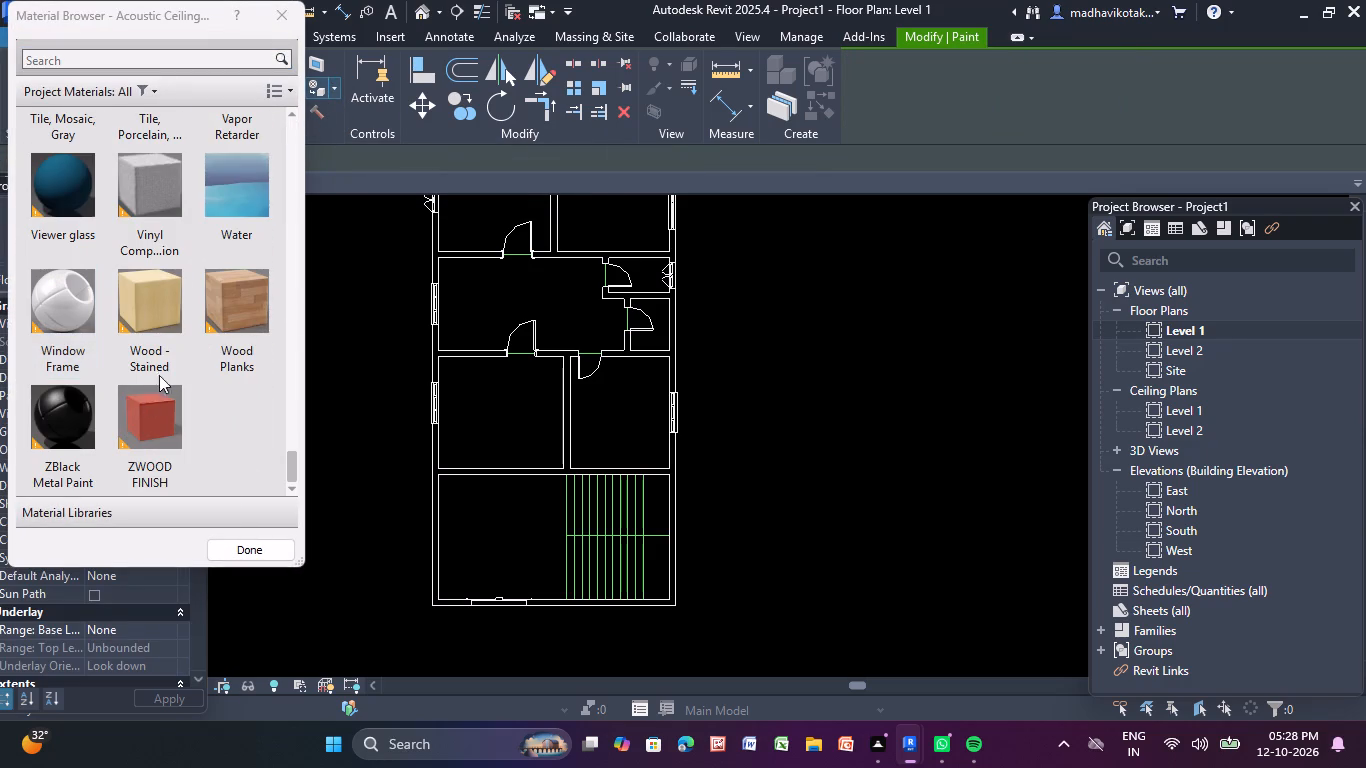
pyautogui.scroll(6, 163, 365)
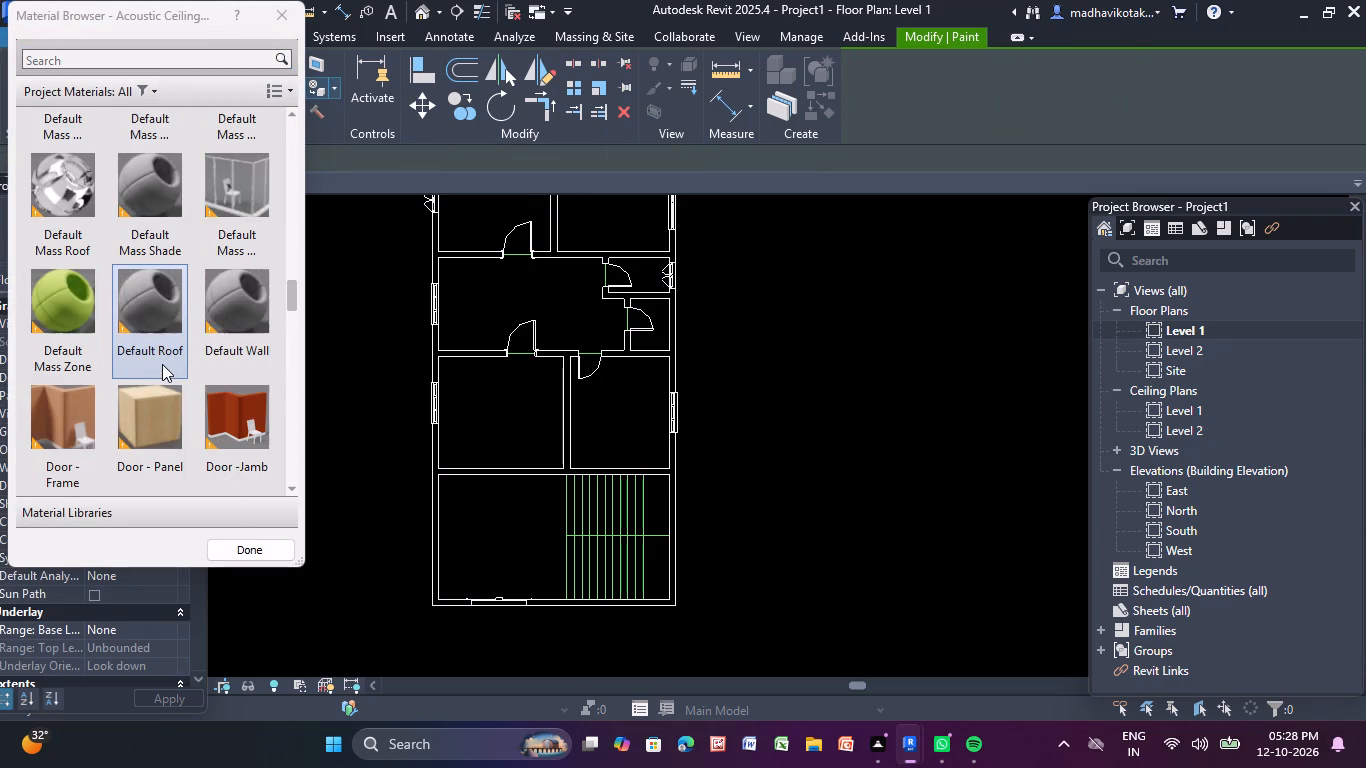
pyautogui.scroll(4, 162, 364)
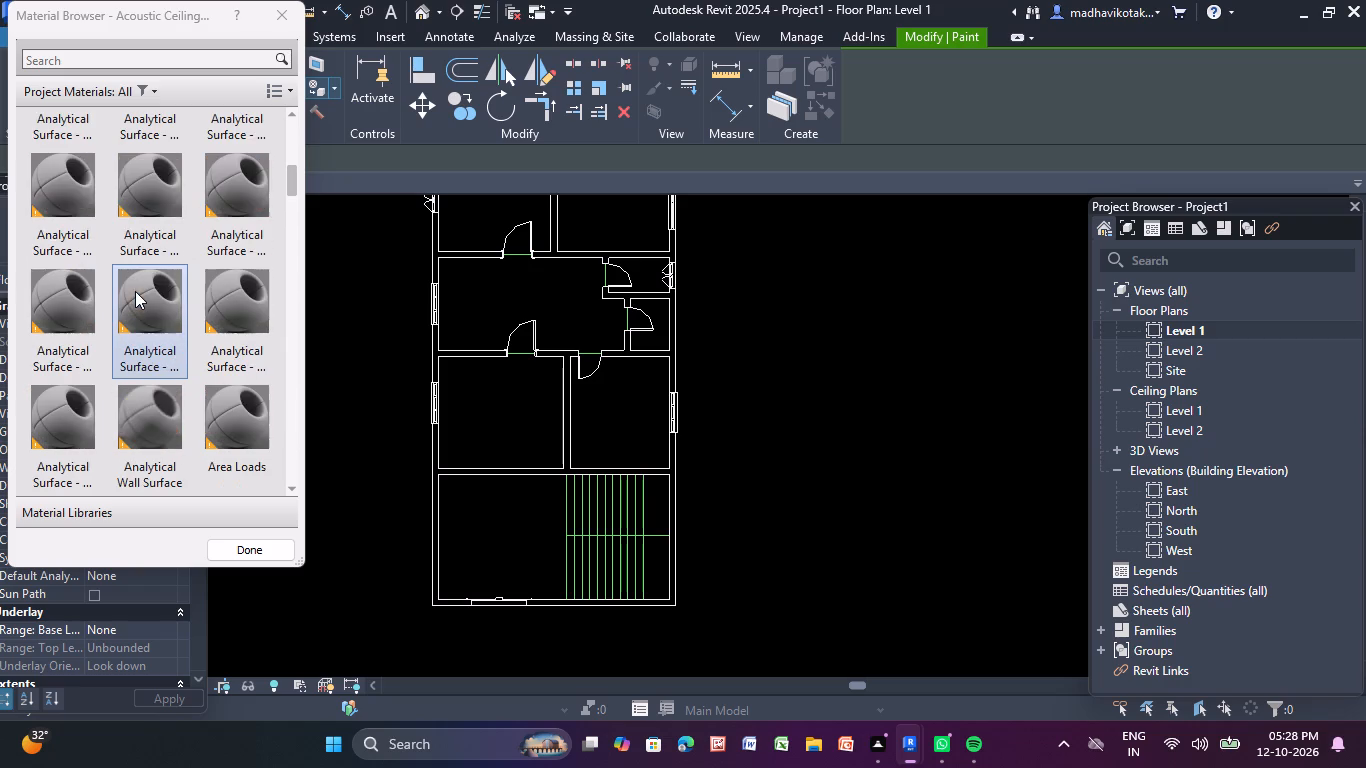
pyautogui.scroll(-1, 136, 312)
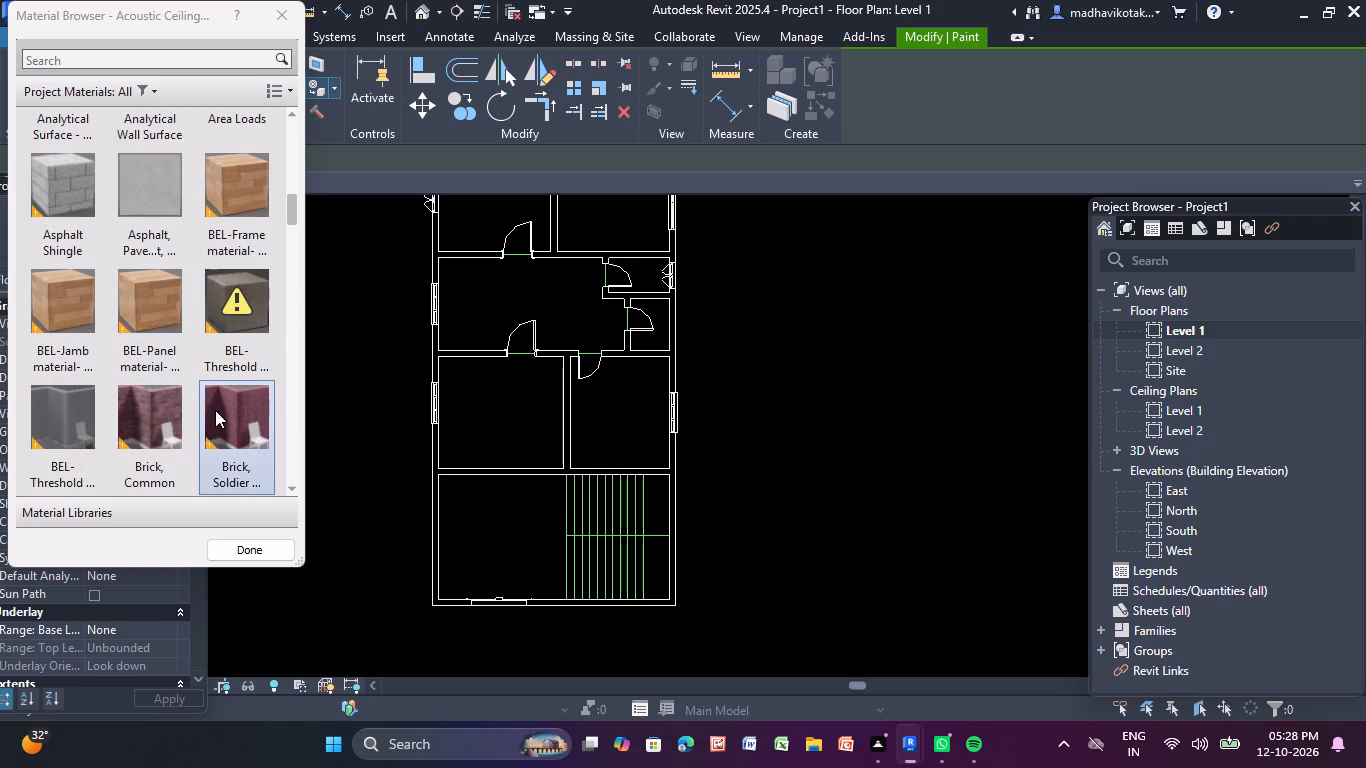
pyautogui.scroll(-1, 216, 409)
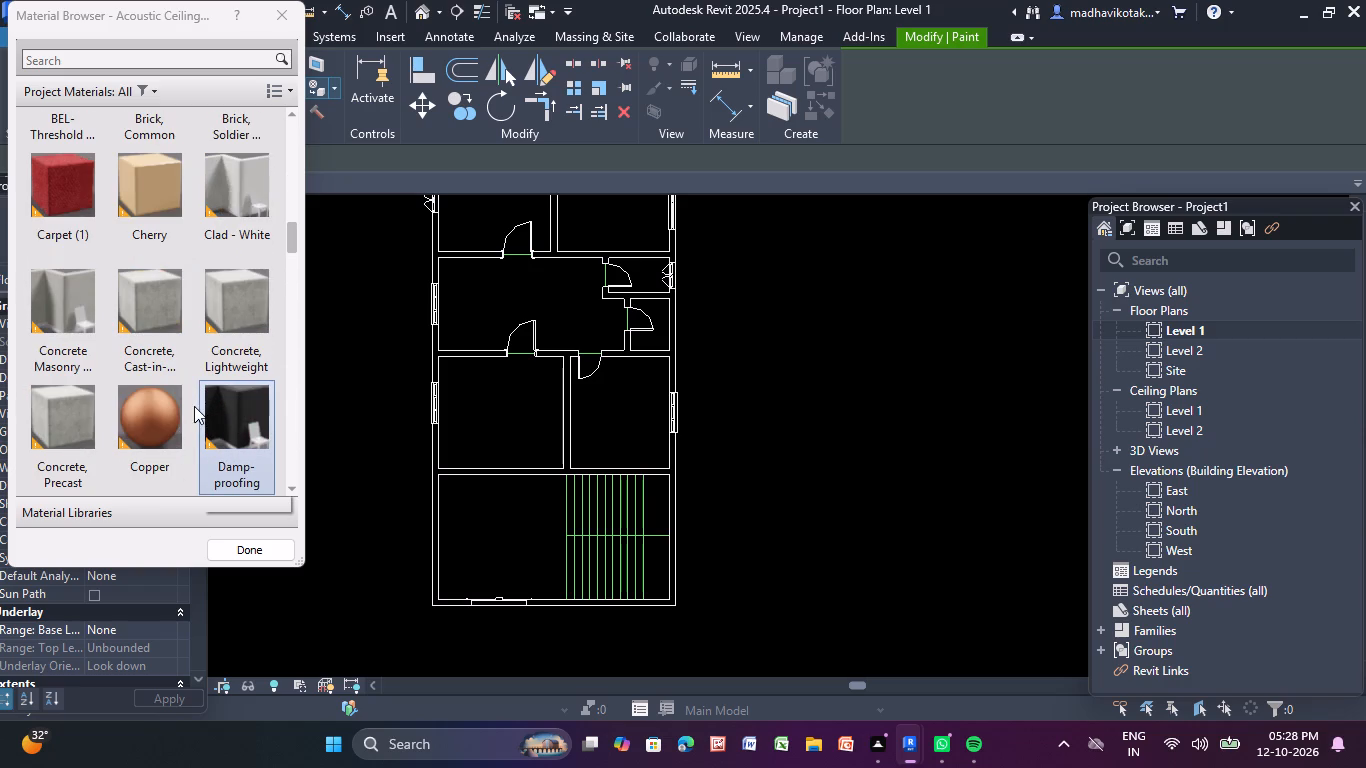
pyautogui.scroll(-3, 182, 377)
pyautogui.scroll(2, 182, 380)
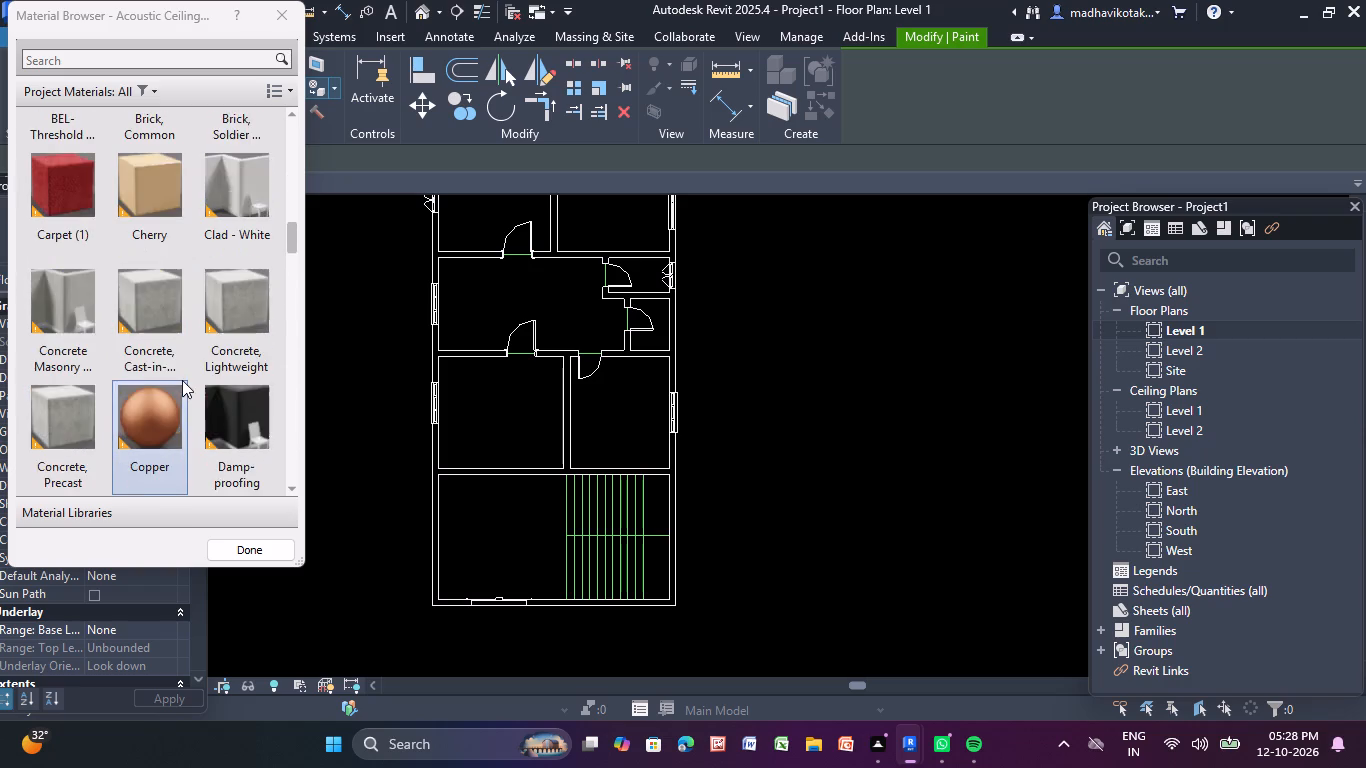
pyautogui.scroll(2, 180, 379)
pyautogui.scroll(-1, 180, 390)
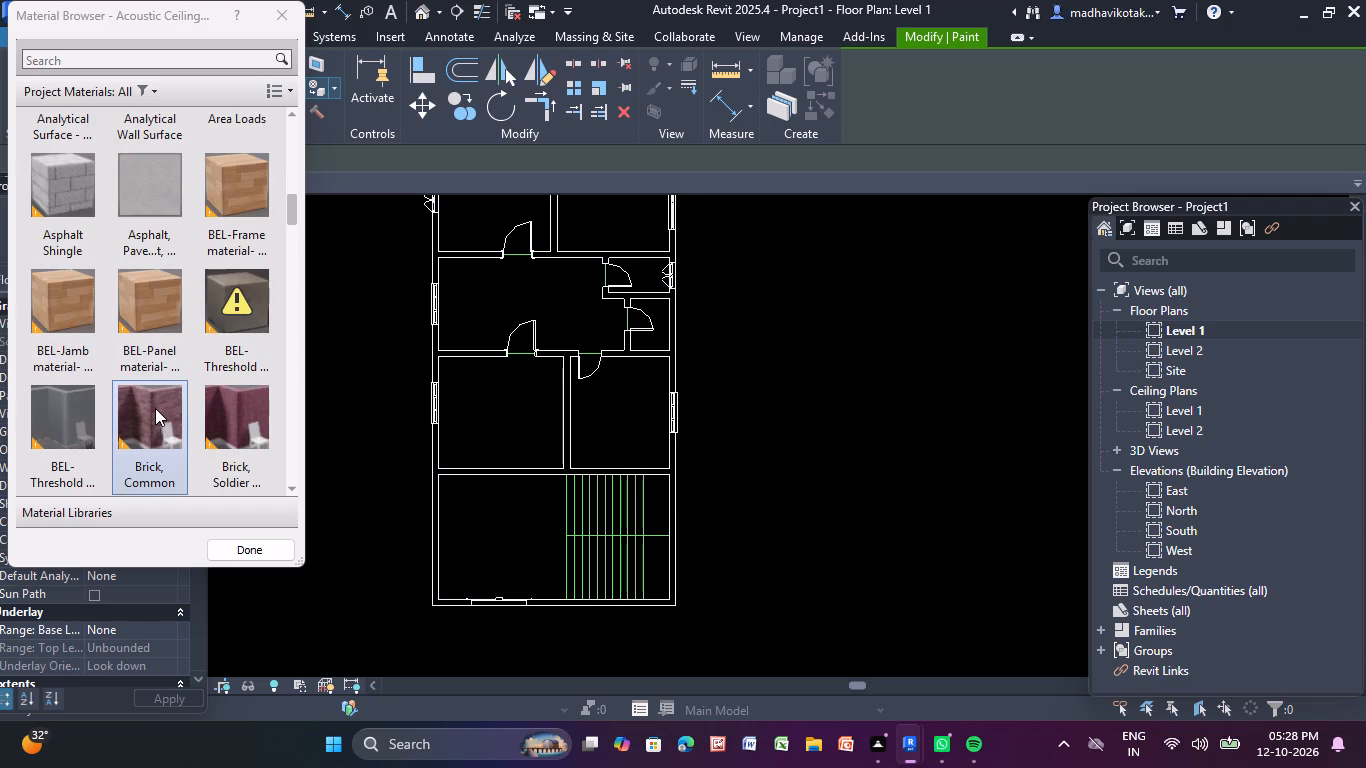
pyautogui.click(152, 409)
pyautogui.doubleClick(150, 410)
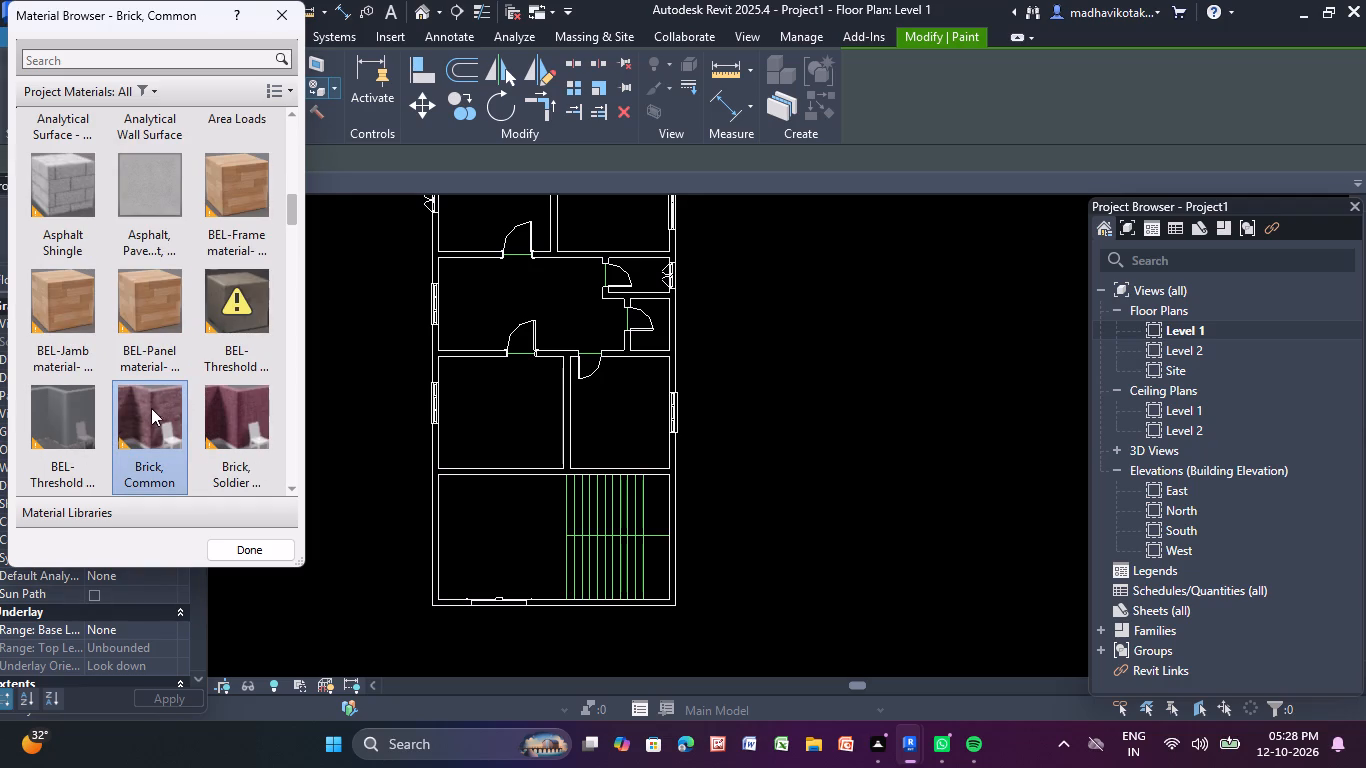
# Paint the top face of the Level 1 floor with the Brick, Common material in the 3D view.
pyautogui.click(415, 8)
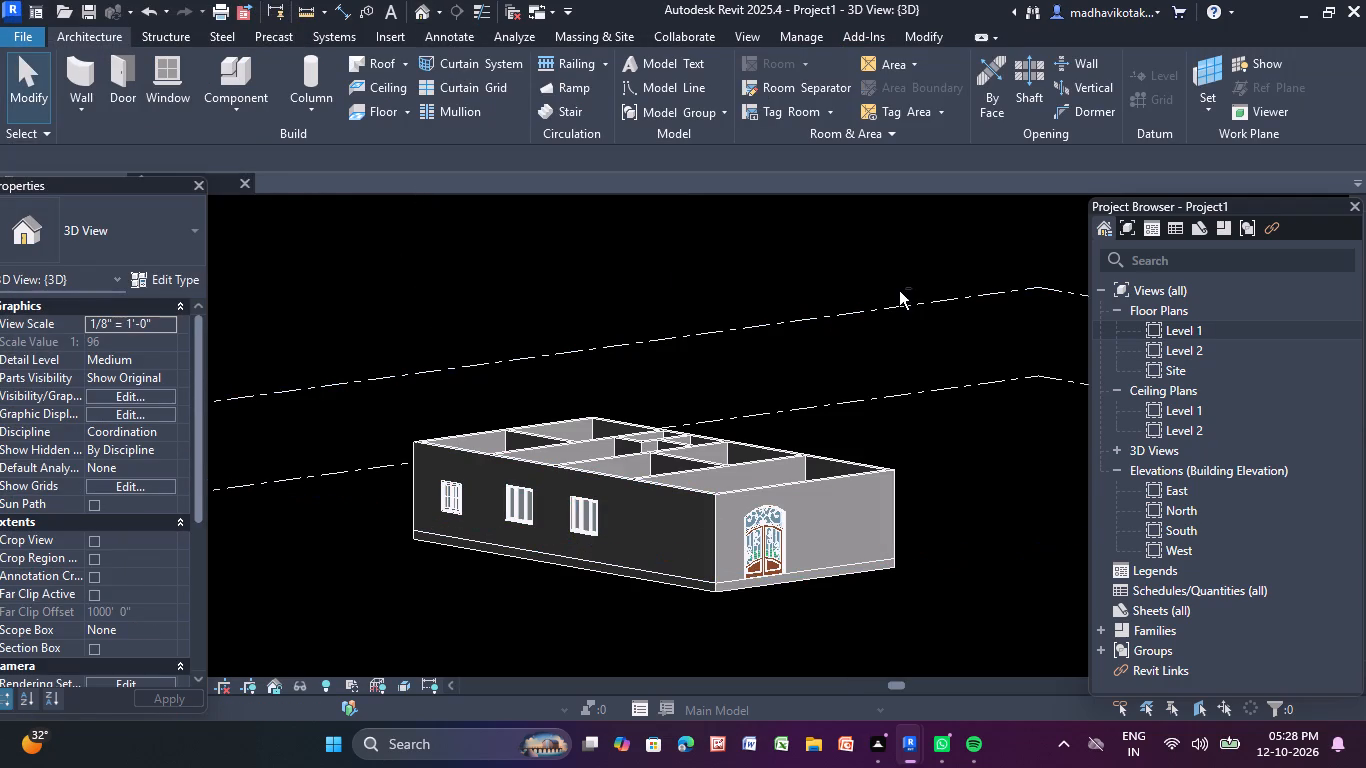
pyautogui.keyDown('shift'); pyautogui.moveTo(898, 291); pyautogui.dragTo(574, 463, button='middle'); pyautogui.keyUp('shift')
pyautogui.click(523, 546)
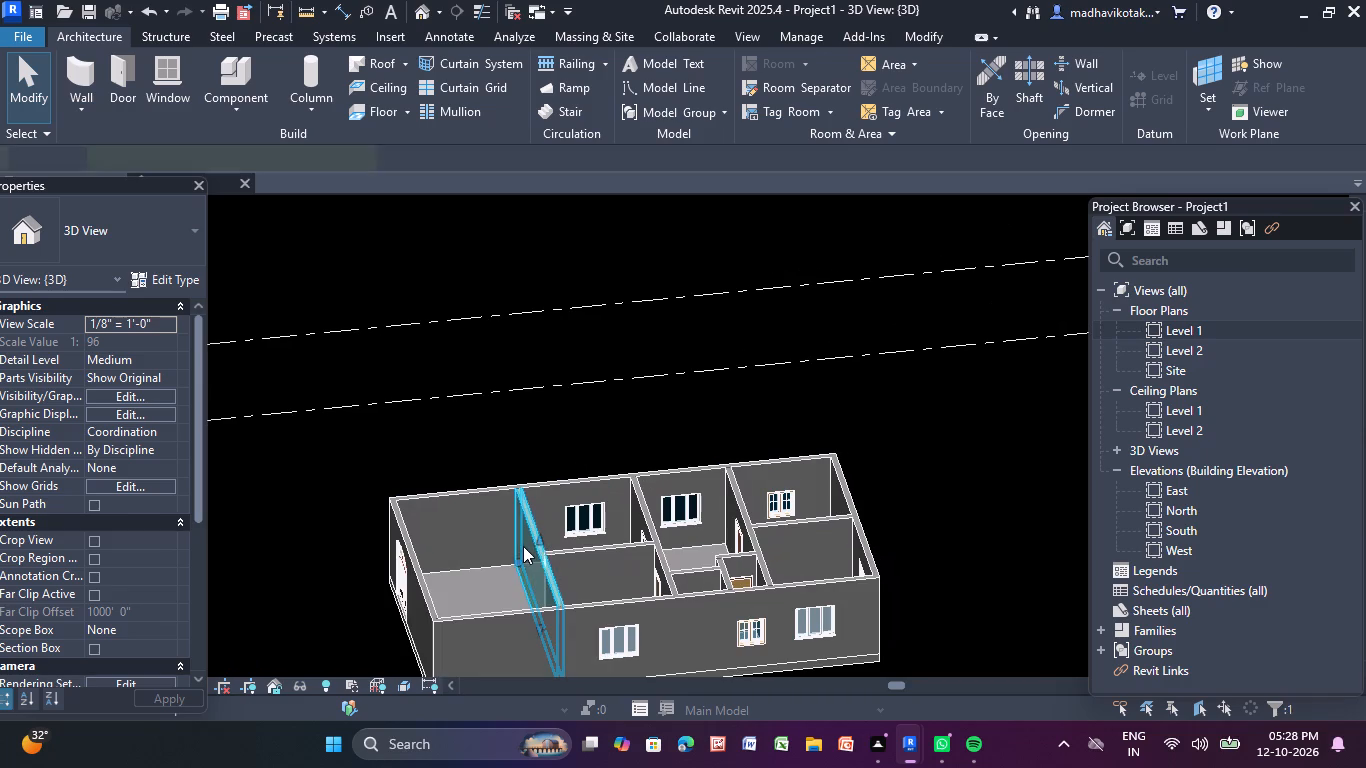
pyautogui.moveTo(607, 576); pyautogui.dragTo(634, 389, button='middle')
pyautogui.scroll(6, 634, 389)
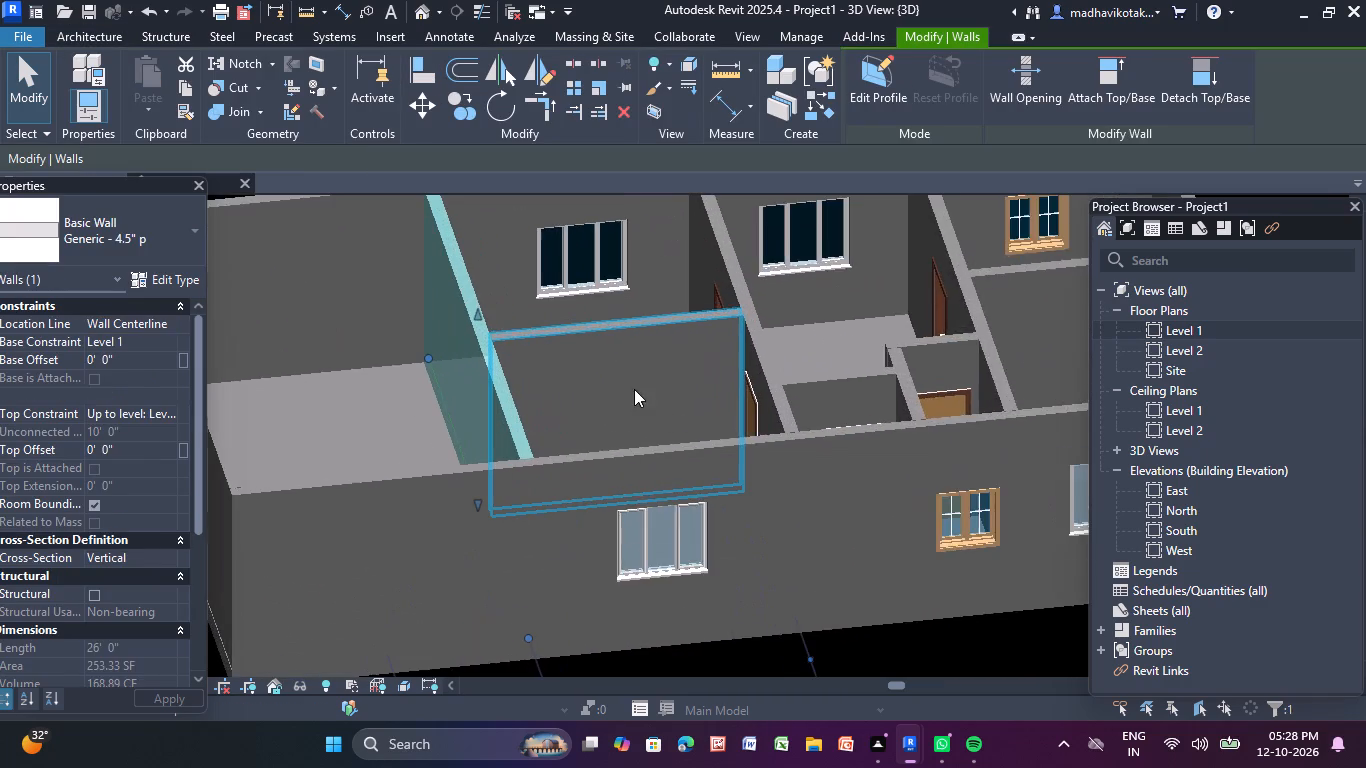
pyautogui.scroll(4, 586, 349)
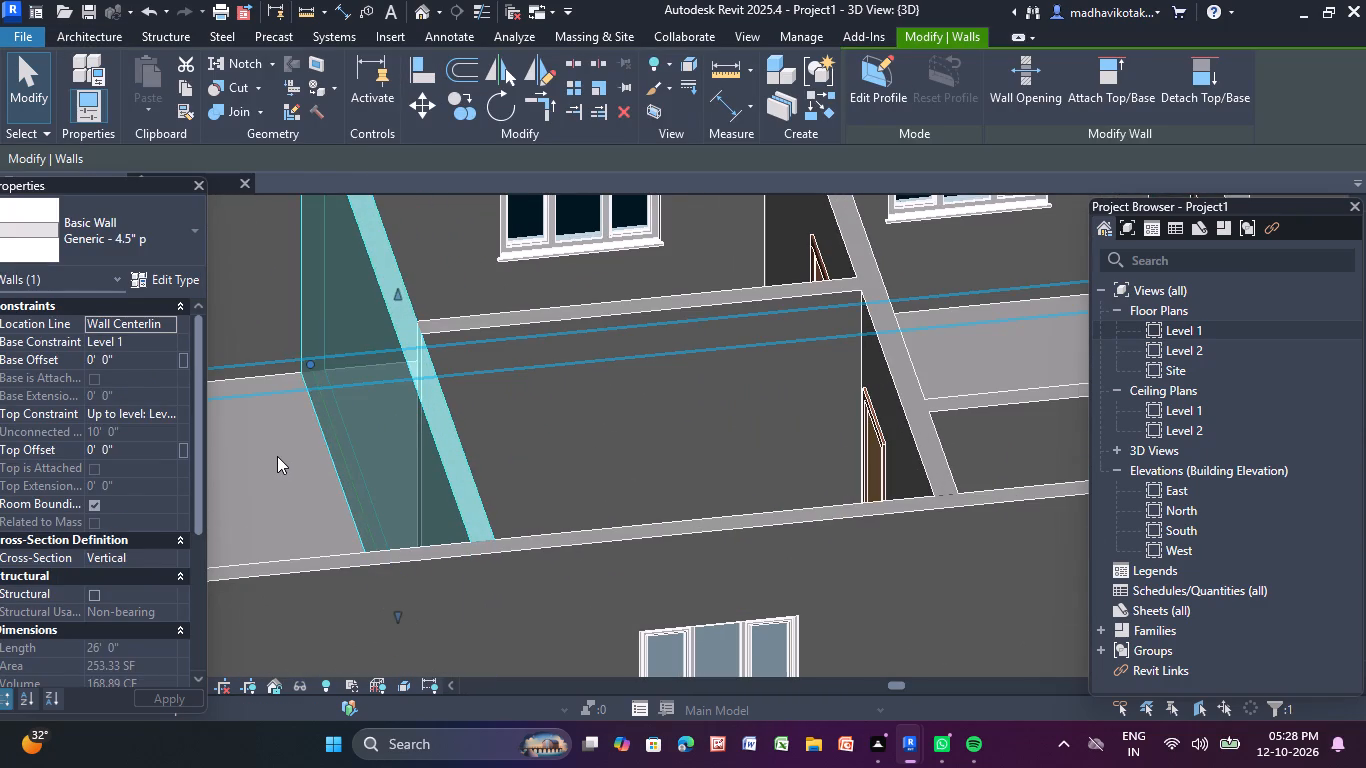
pyautogui.click(277, 456)
pyautogui.scroll(1, 275, 456)
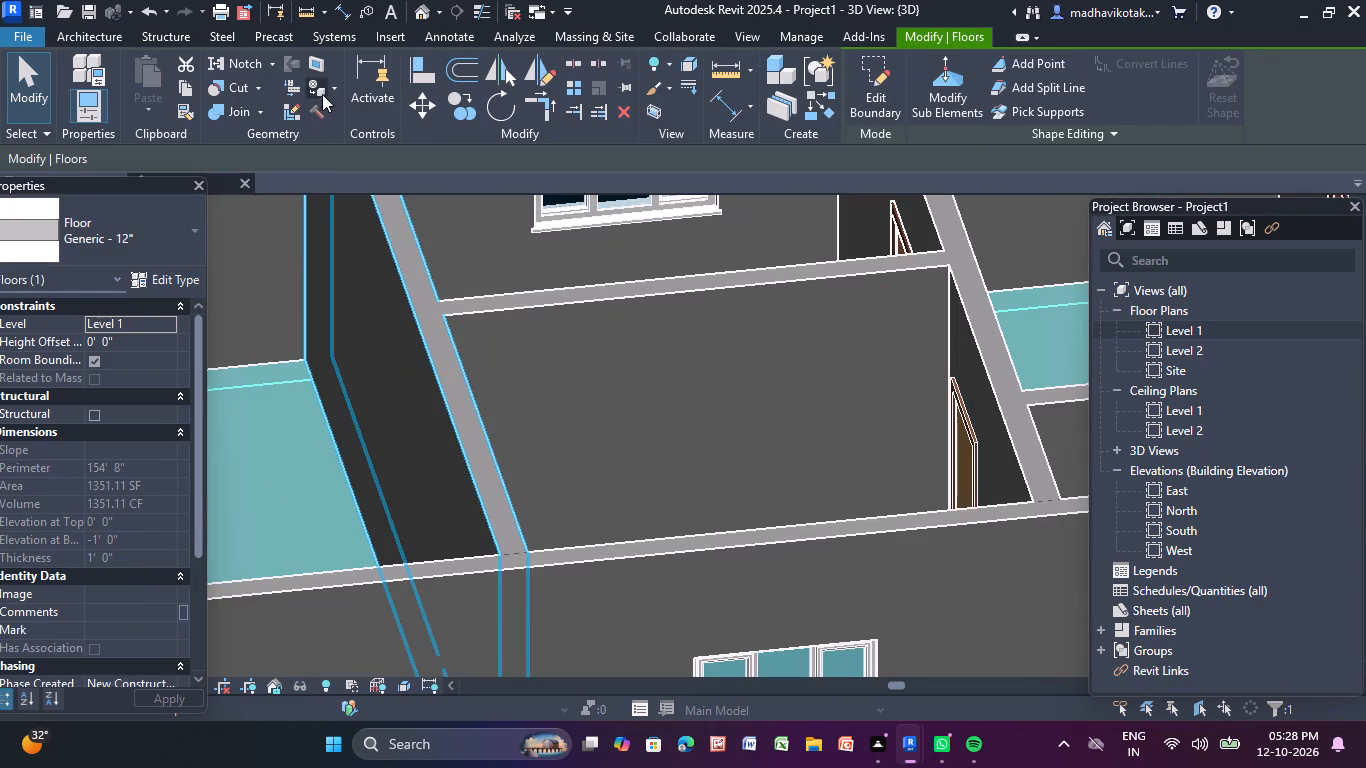
pyautogui.click(338, 83)
pyautogui.click(340, 118)
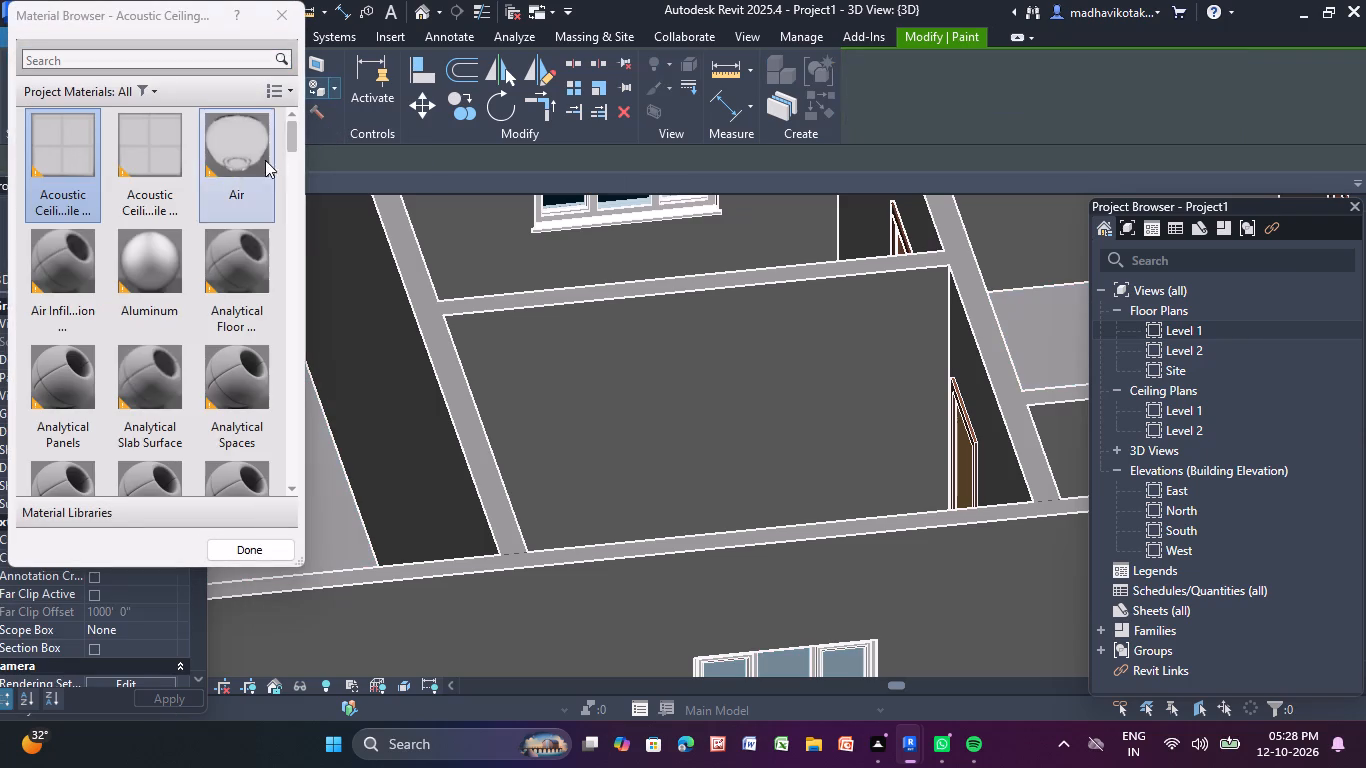
pyautogui.scroll(-14, 155, 285)
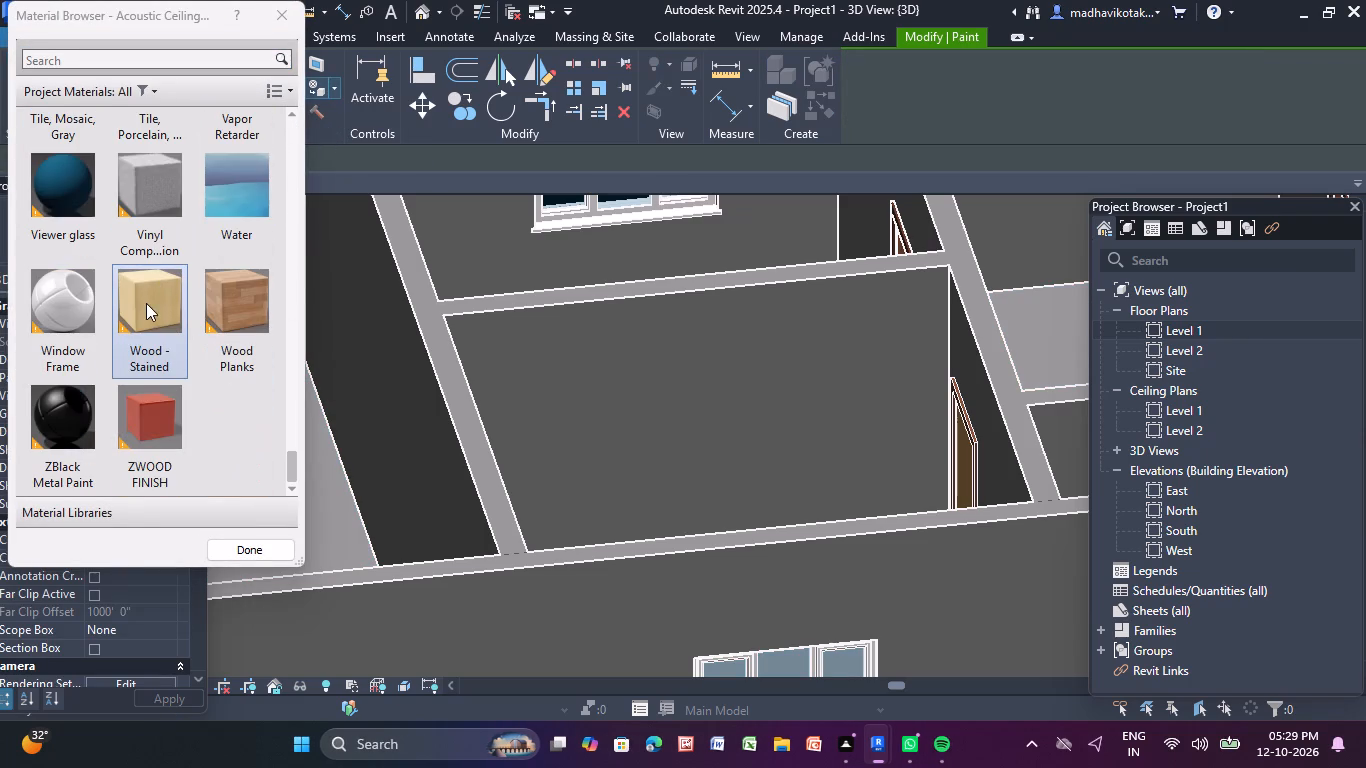
pyautogui.scroll(14, 145, 299)
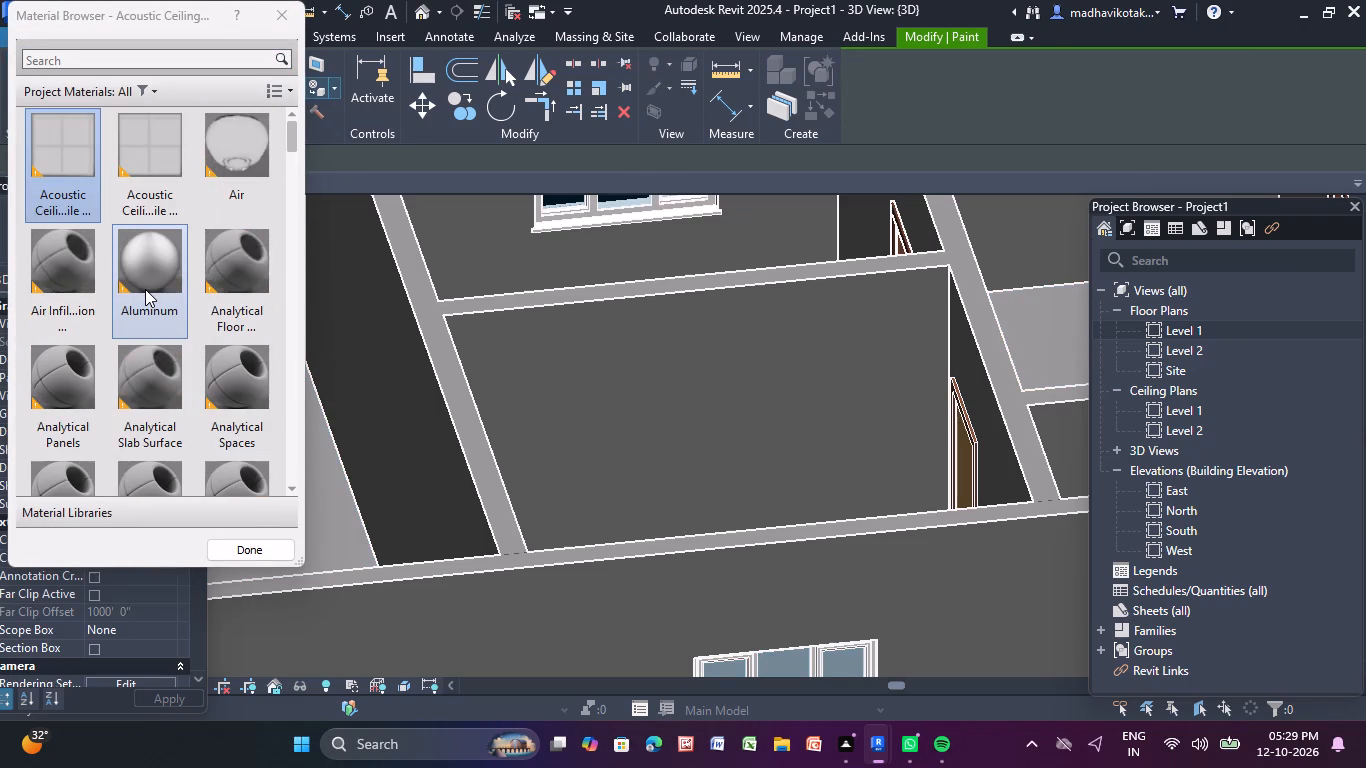
pyautogui.scroll(1, 145, 289)
pyautogui.scroll(-3, 145, 289)
pyautogui.click(145, 286)
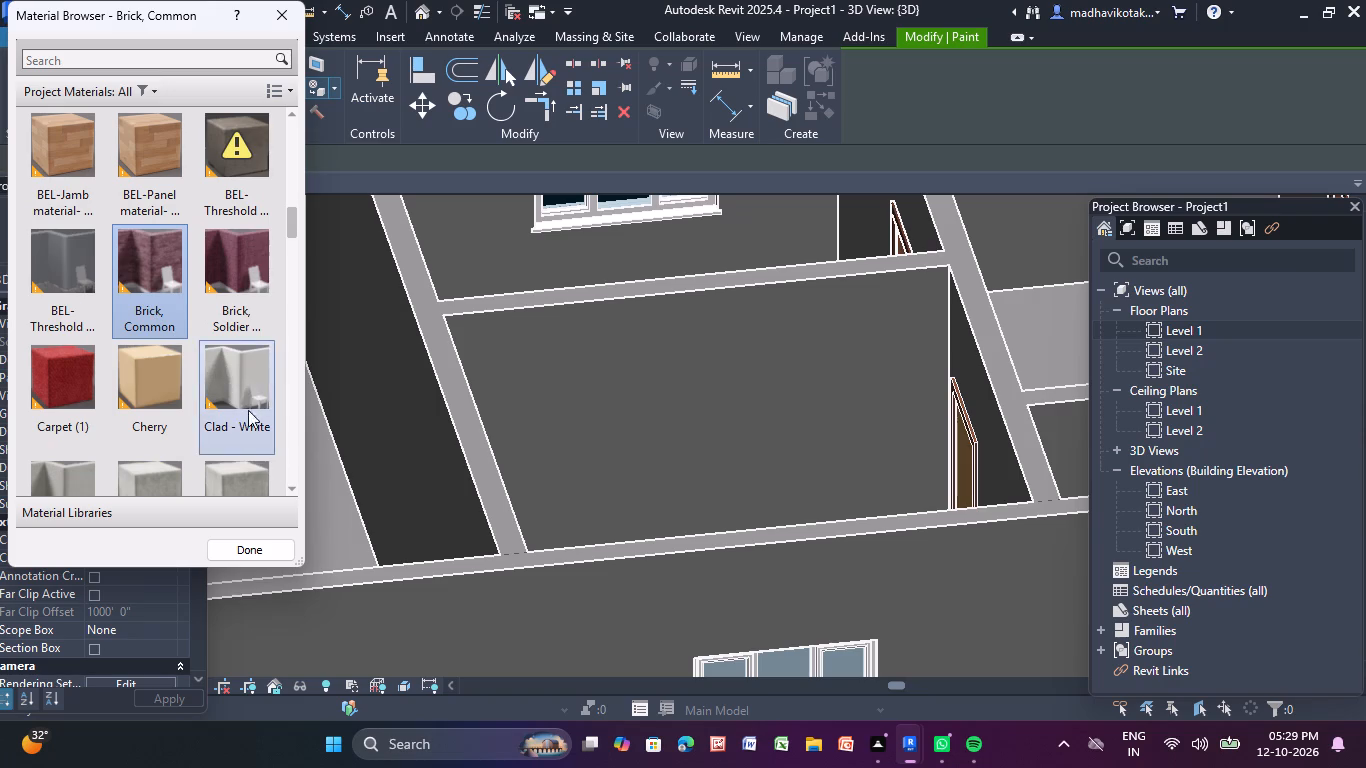
pyautogui.moveTo(329, 496); pyautogui.dragTo(396, 463, button='middle')
pyautogui.click(362, 466)
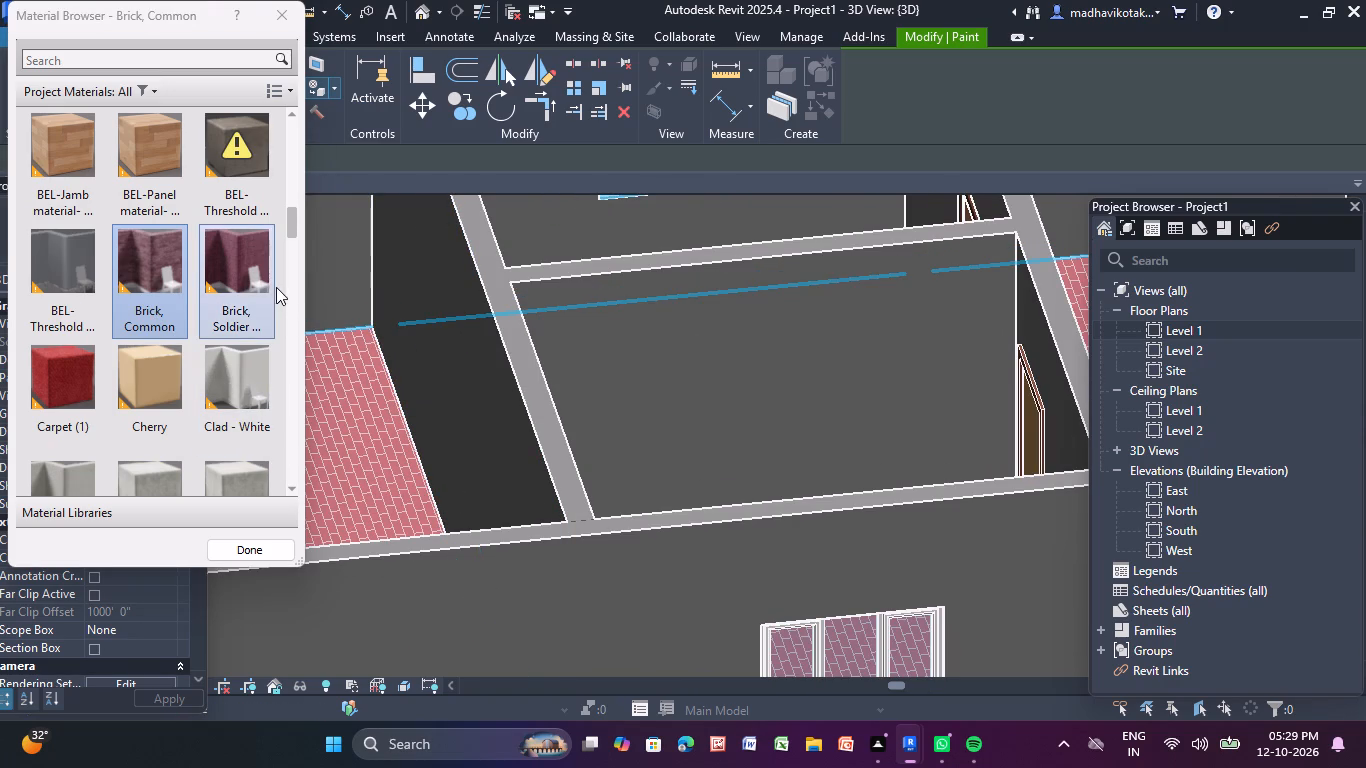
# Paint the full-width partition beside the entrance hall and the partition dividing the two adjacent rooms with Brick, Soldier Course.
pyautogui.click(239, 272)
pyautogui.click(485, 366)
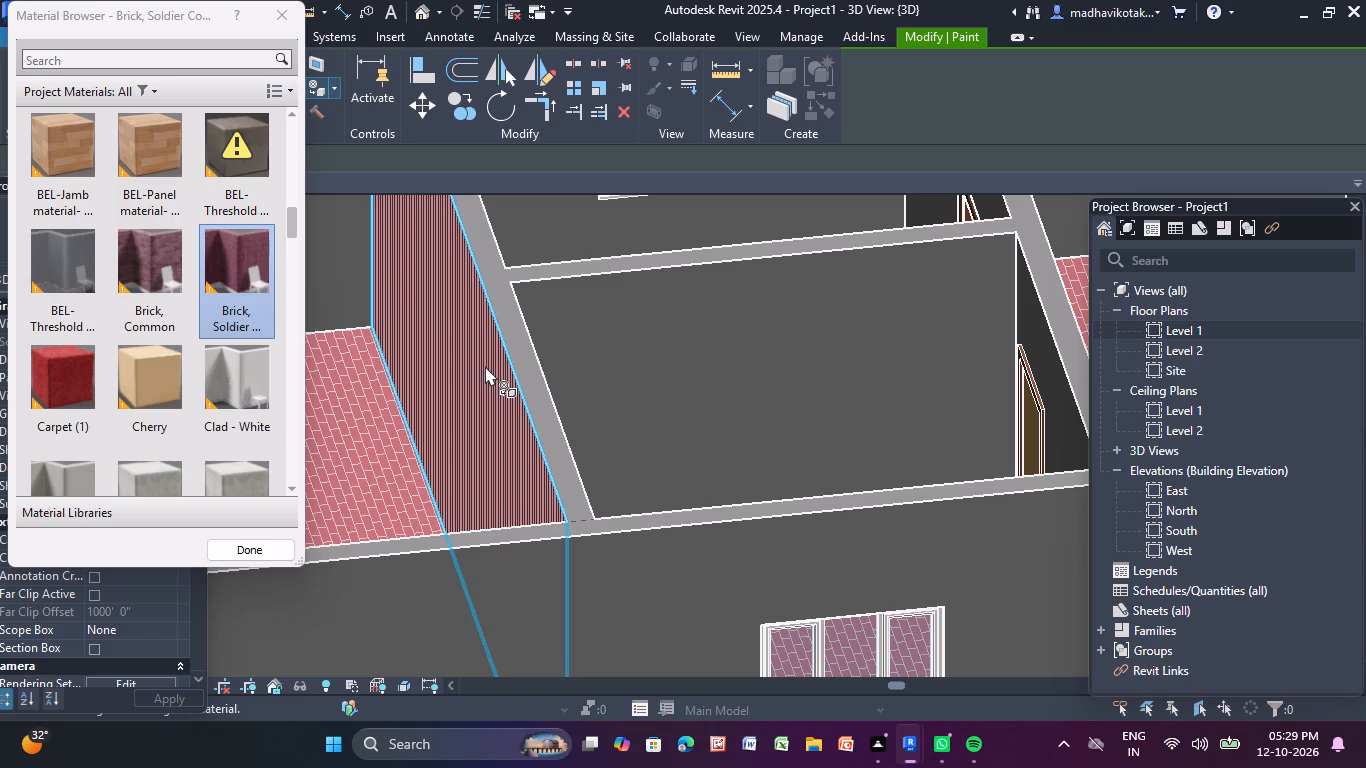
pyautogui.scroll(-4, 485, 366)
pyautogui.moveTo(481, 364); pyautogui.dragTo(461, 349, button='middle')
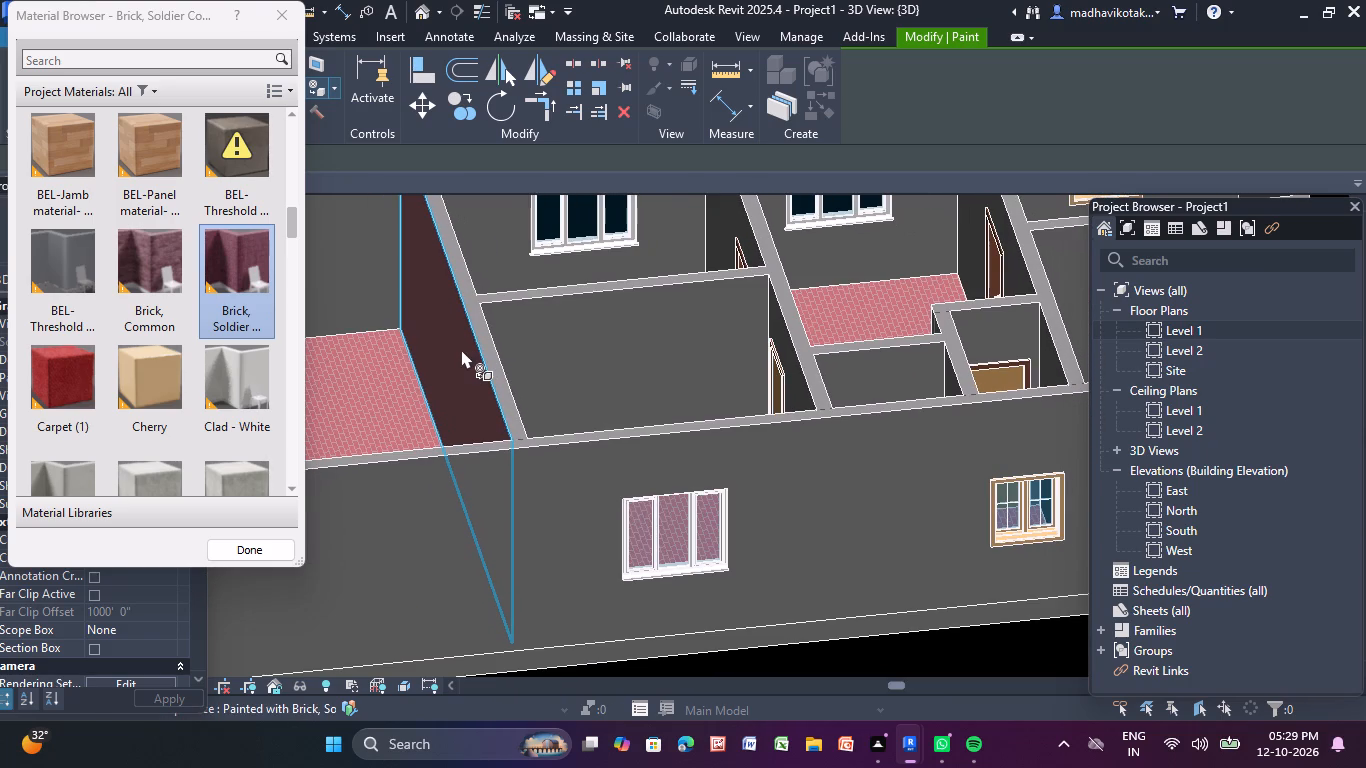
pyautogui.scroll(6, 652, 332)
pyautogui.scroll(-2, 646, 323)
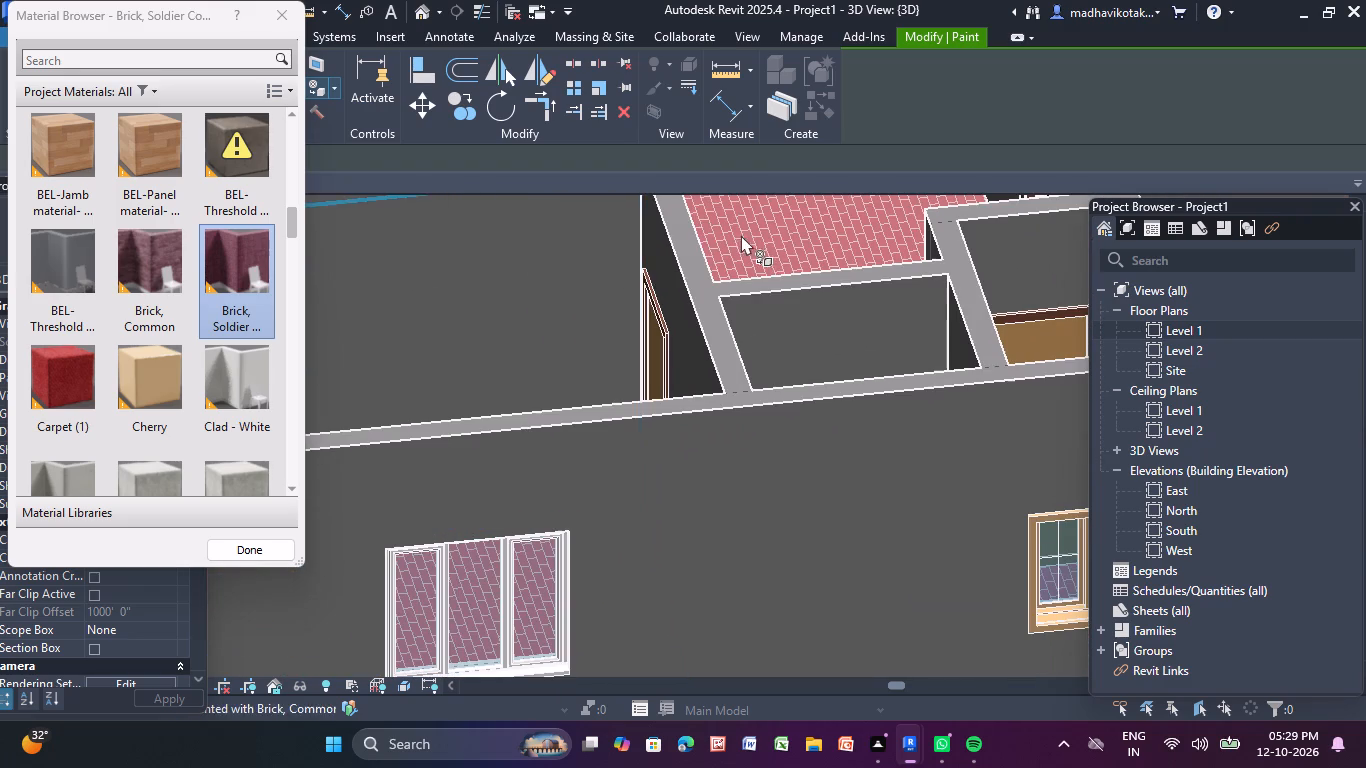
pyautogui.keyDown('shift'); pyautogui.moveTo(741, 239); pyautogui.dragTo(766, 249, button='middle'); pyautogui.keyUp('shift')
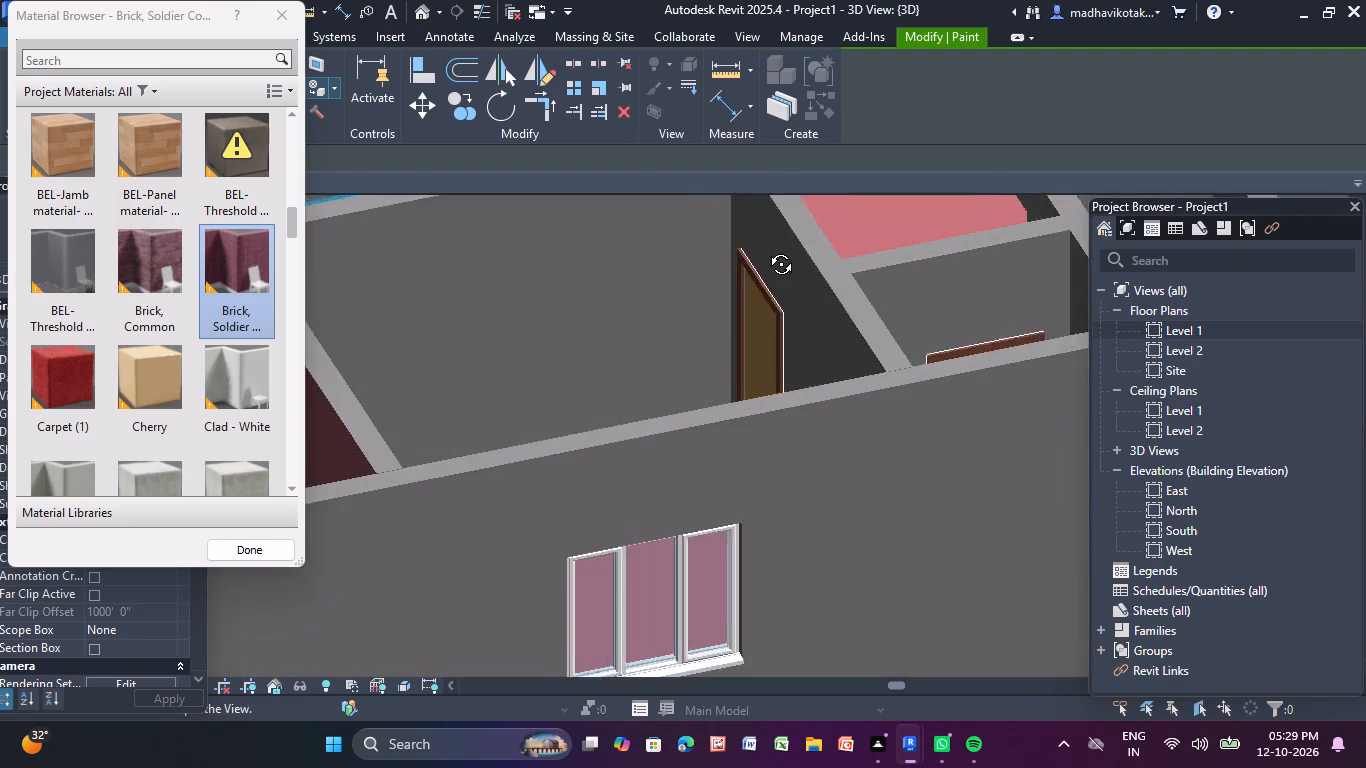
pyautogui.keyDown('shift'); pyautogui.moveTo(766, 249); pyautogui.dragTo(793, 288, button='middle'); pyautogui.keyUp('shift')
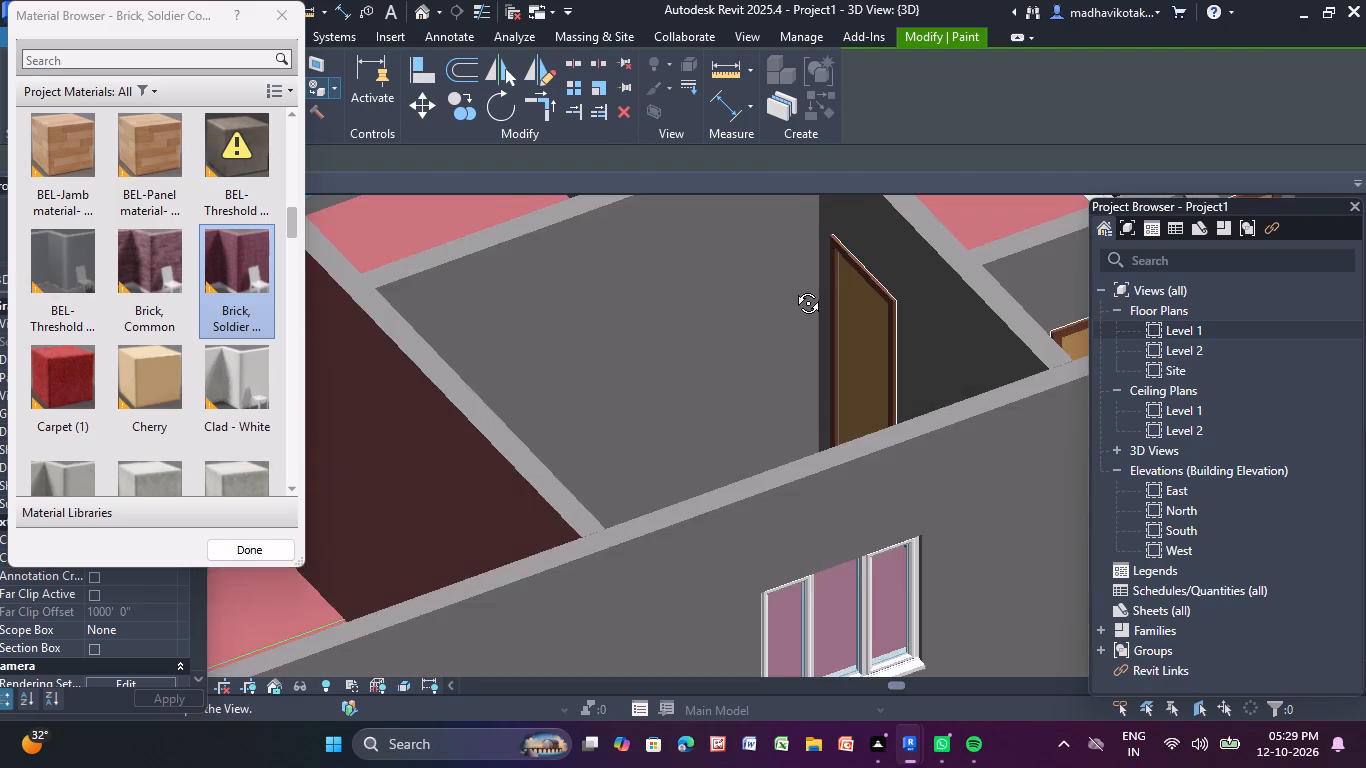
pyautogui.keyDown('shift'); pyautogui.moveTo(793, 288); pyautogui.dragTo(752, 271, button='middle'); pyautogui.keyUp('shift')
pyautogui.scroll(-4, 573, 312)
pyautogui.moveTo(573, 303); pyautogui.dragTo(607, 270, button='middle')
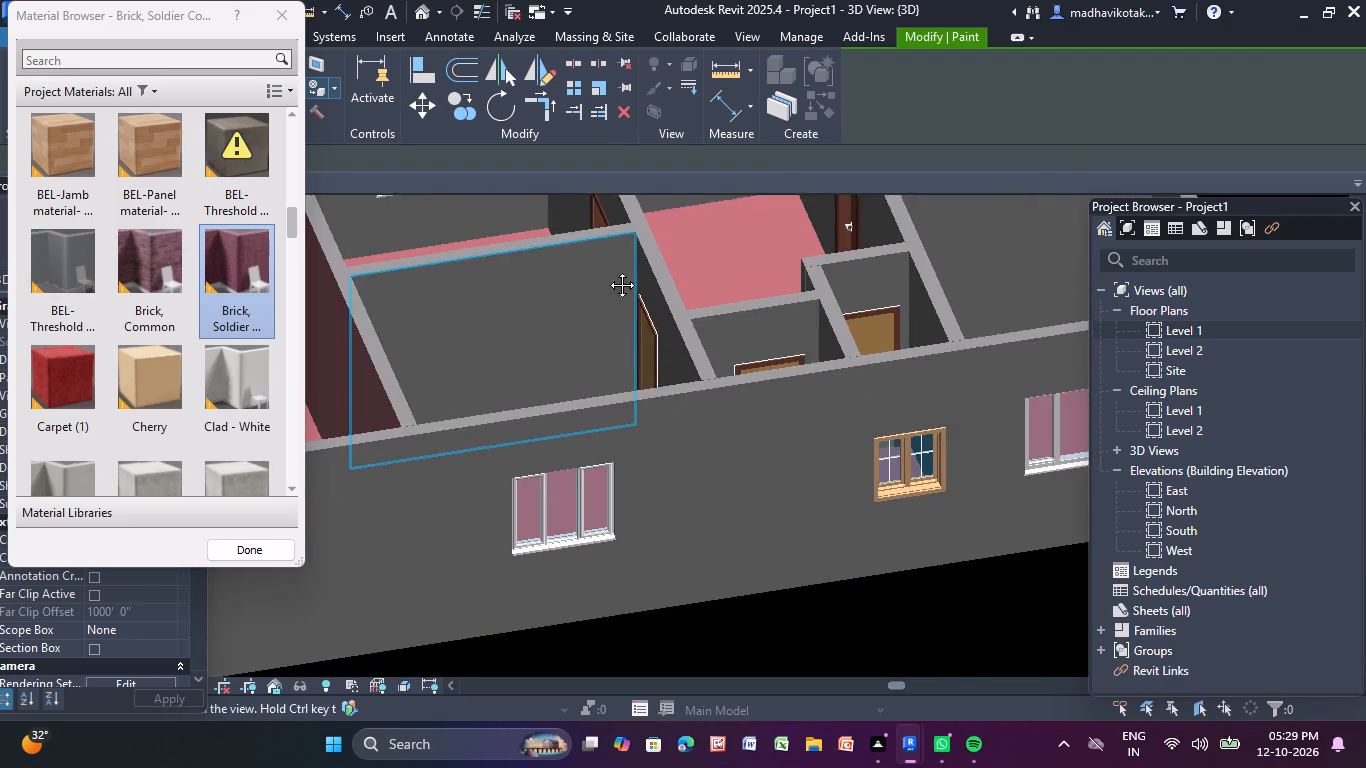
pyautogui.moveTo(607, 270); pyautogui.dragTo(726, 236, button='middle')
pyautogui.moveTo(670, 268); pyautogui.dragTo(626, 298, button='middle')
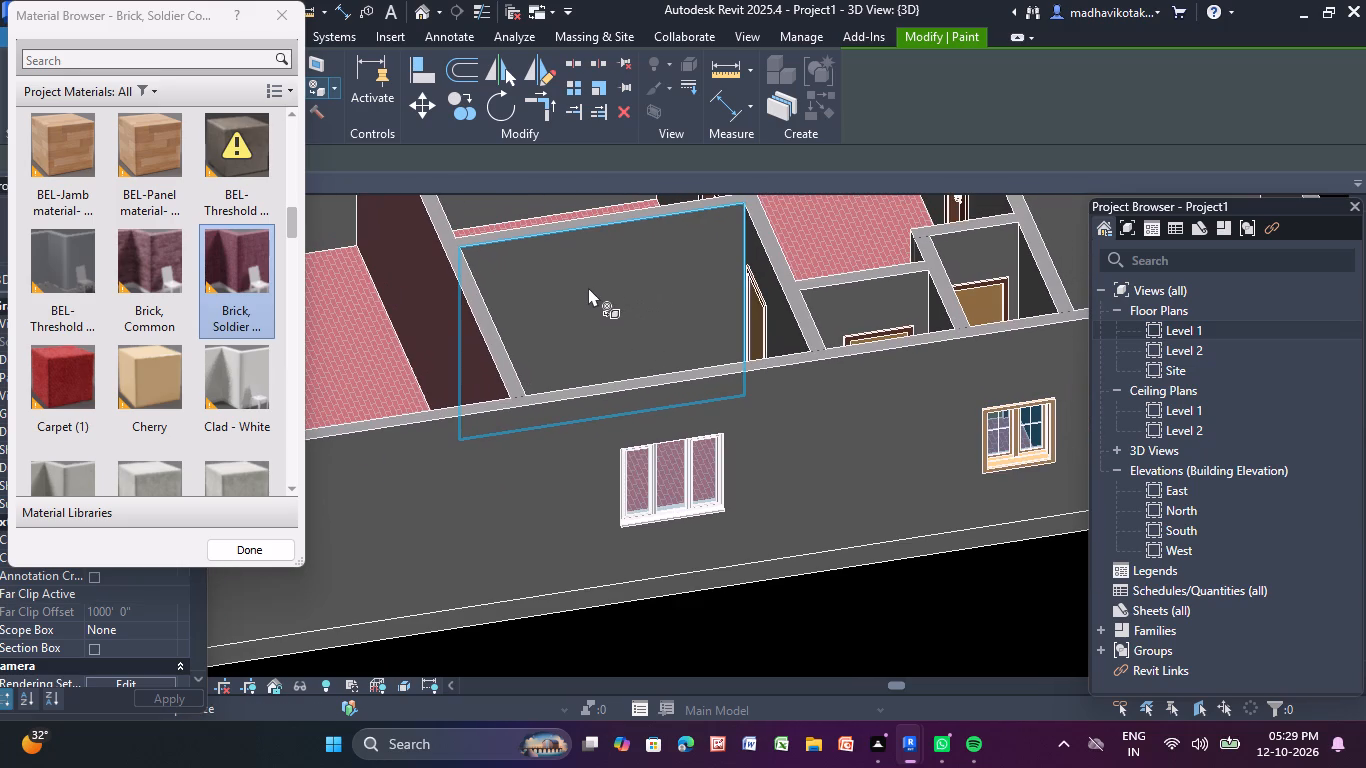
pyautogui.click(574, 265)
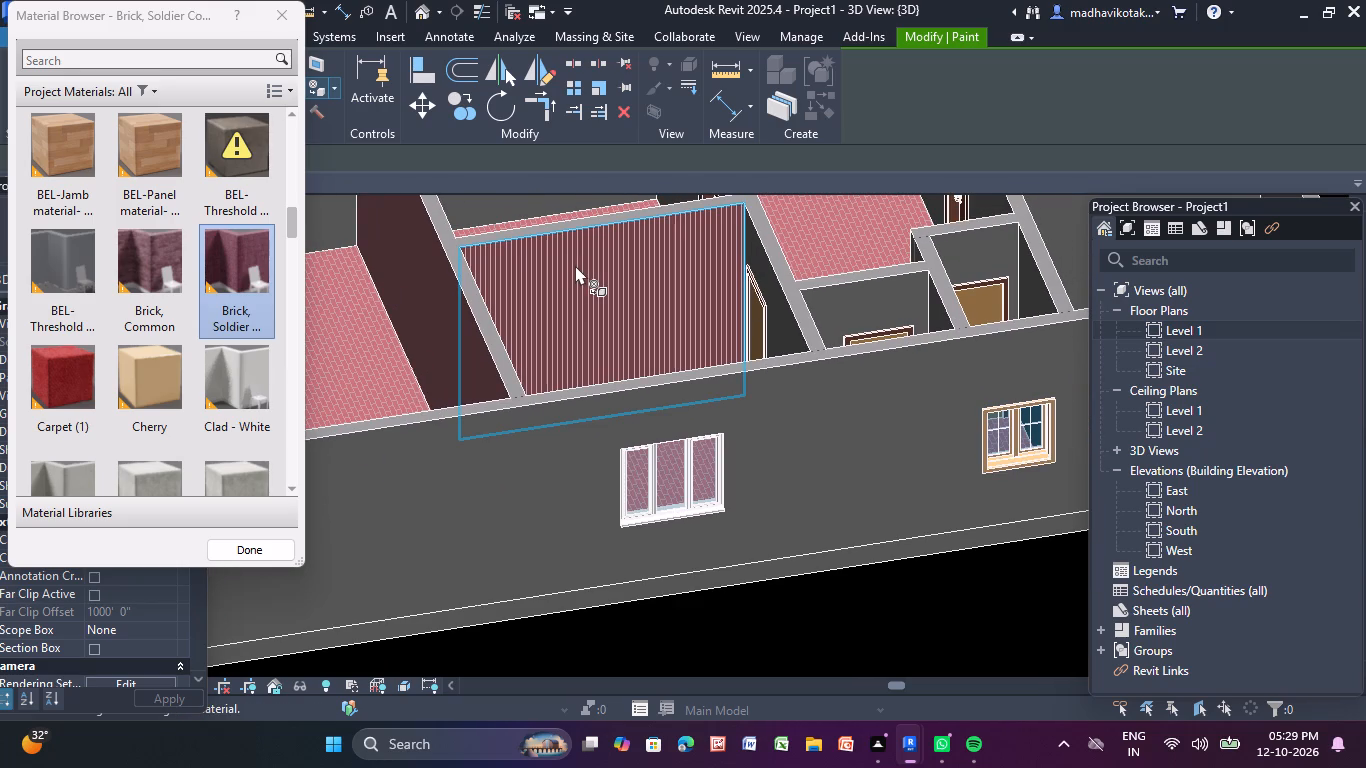
# Paint the partition dividing the two rooms and the hall side of the full-width partition with the Cherry material.
pyautogui.middleClick(575, 265)
pyautogui.scroll(1, 578, 268)
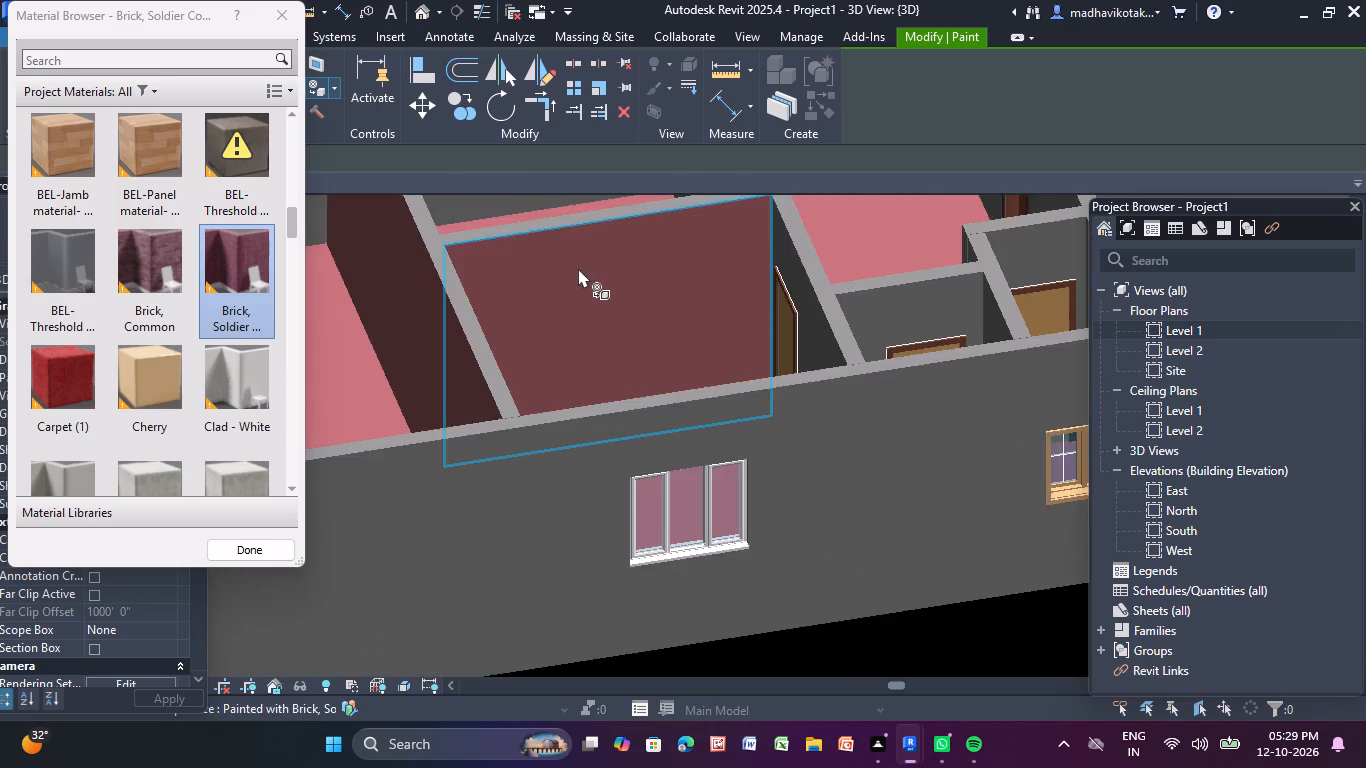
pyautogui.scroll(1, 578, 268)
pyautogui.scroll(-3, 578, 268)
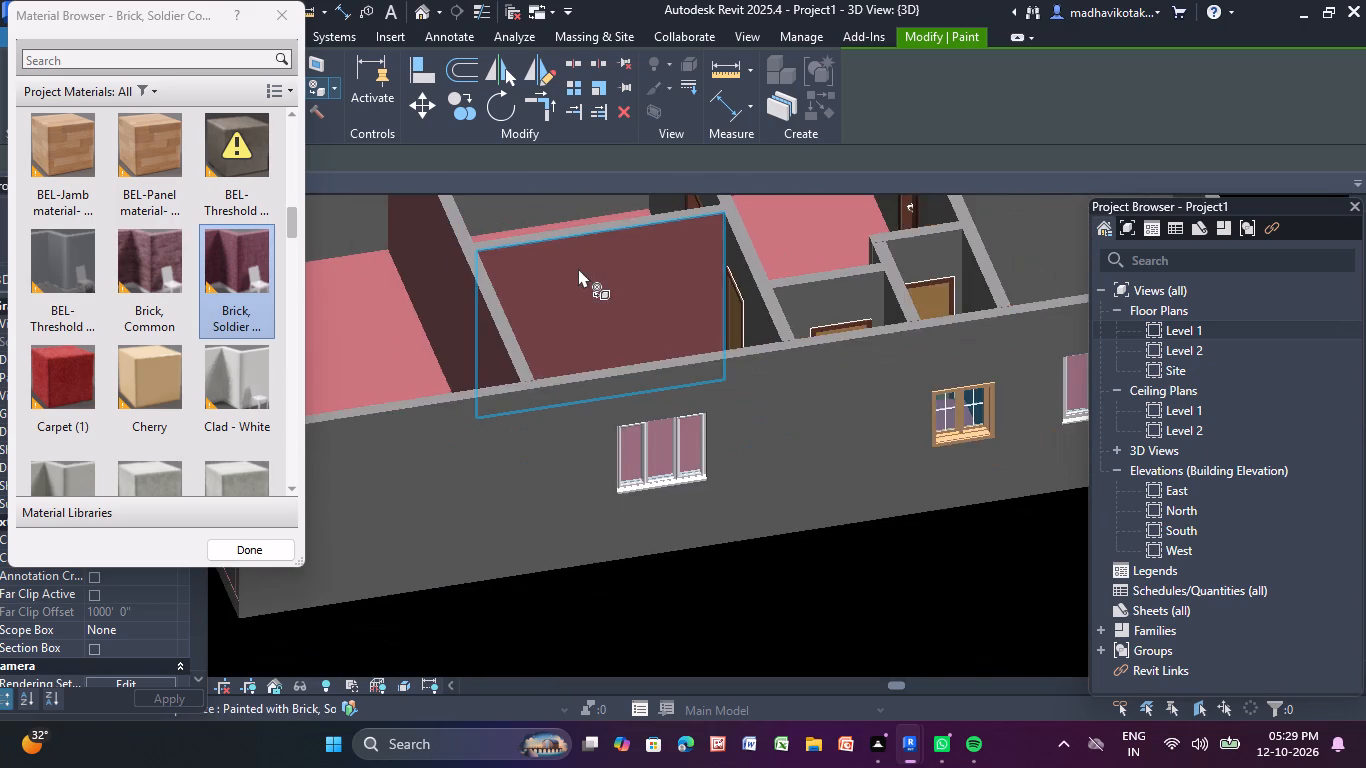
pyautogui.moveTo(641, 269); pyautogui.dragTo(637, 379, button='middle')
pyautogui.scroll(1, 641, 269)
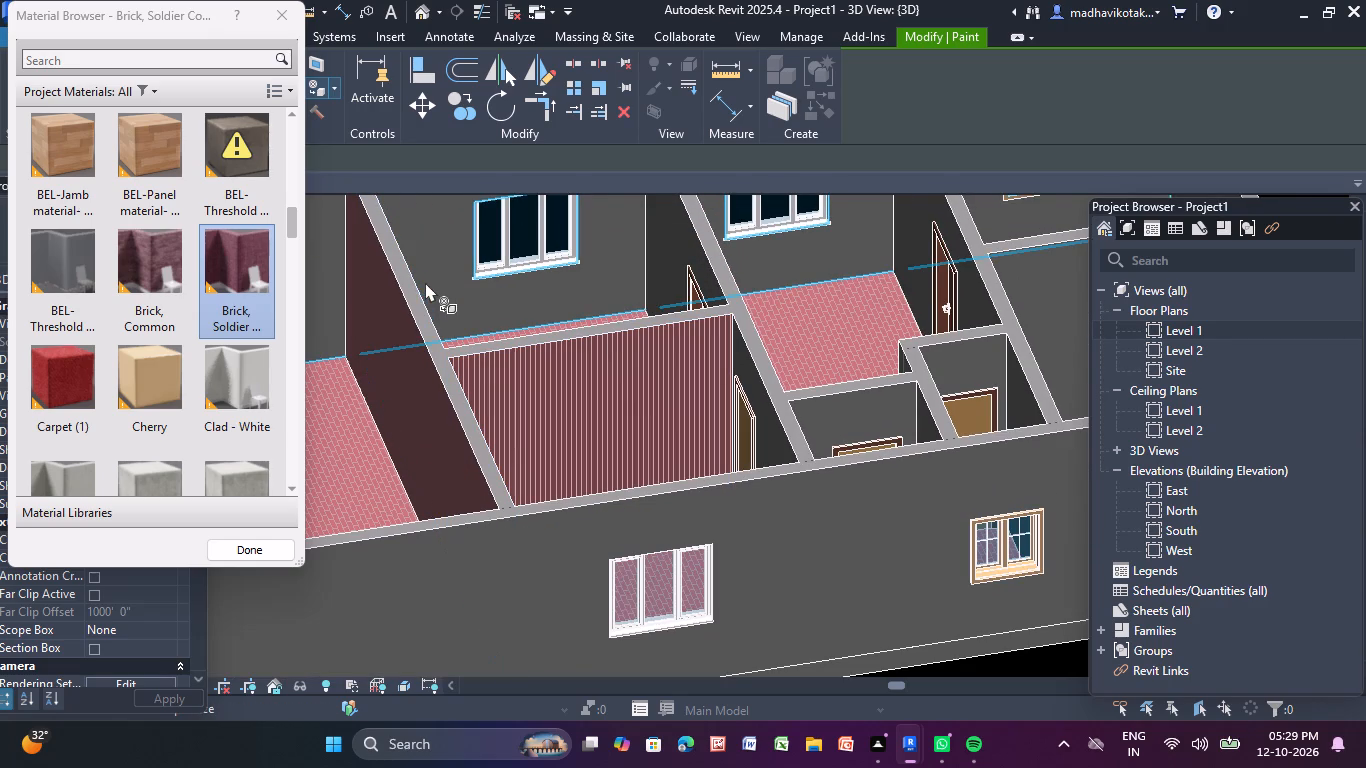
pyautogui.click(151, 397)
pyautogui.click(541, 383)
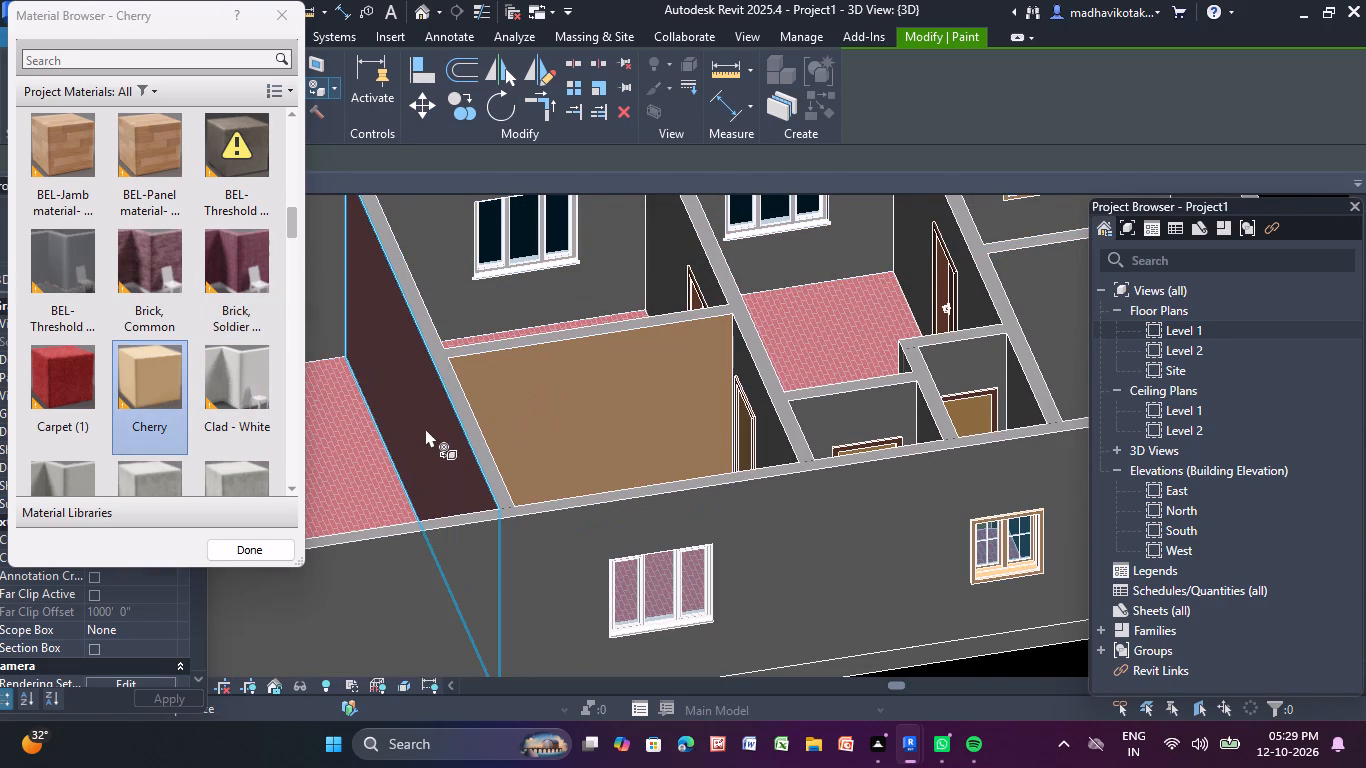
pyautogui.click(422, 431)
# Paint the inner face of the far long exterior wall with Cherry, starting from the entrance hall.
pyautogui.scroll(-3, 542, 326)
pyautogui.moveTo(547, 337); pyautogui.dragTo(567, 403, button='middle')
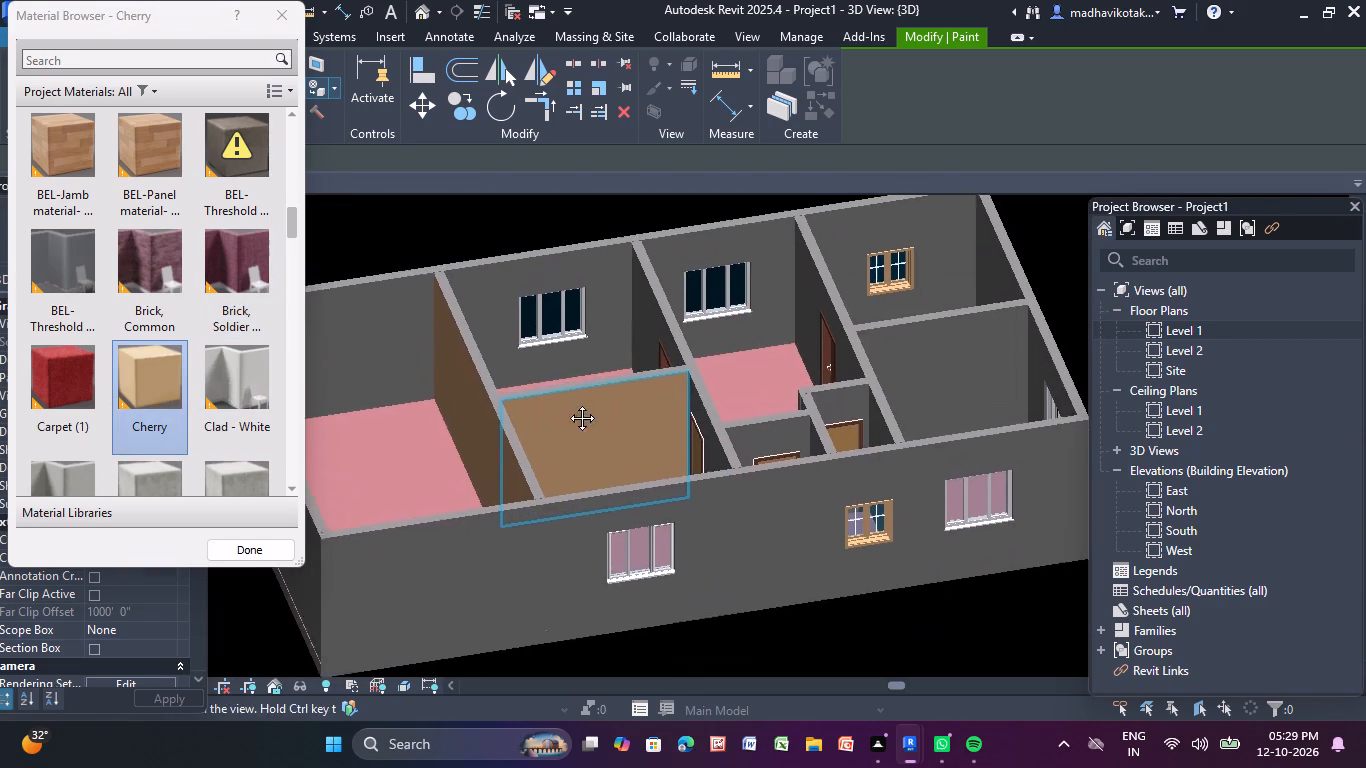
pyautogui.moveTo(567, 403); pyautogui.dragTo(573, 433, button='middle')
pyautogui.scroll(1, 573, 431)
pyautogui.click(326, 392)
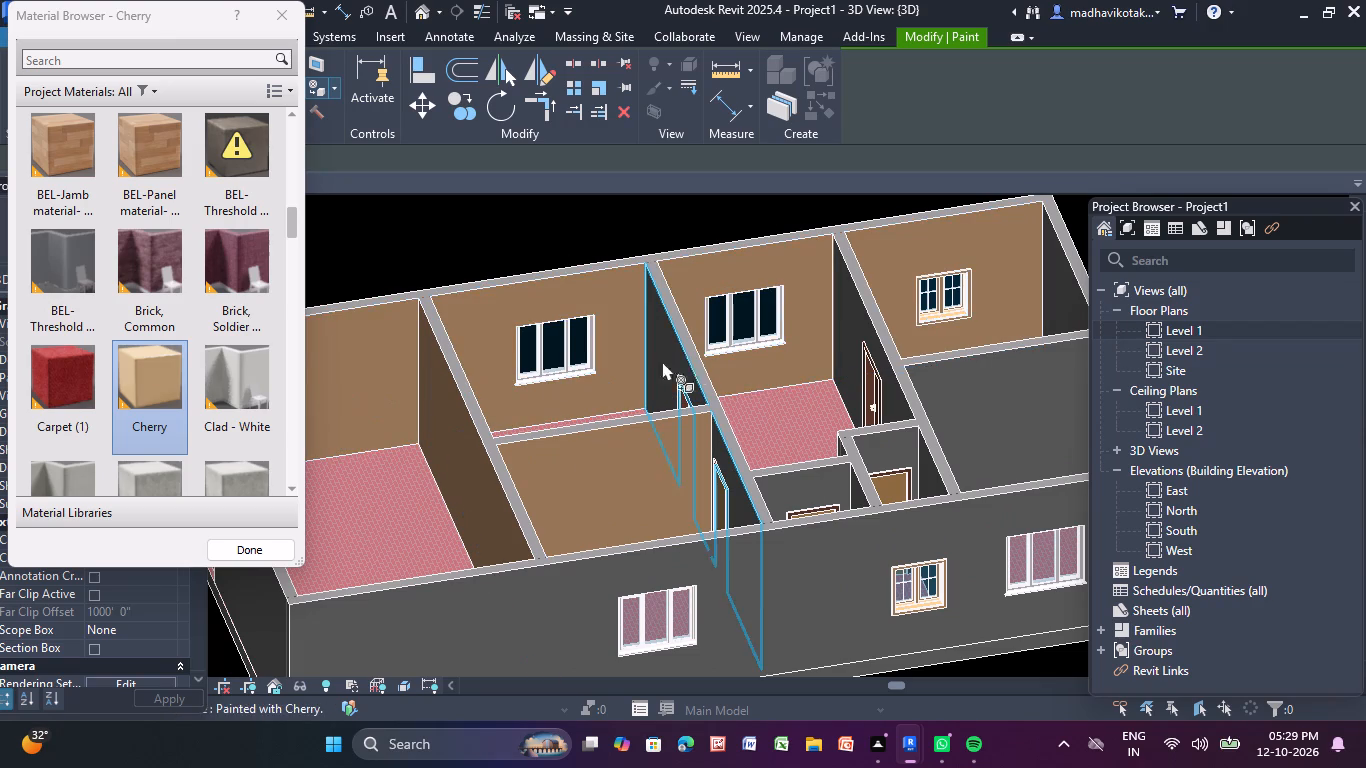
# Paint the door walls of the two small rooms along the near exterior wall with Cherry.
pyautogui.moveTo(710, 297); pyautogui.dragTo(576, 189, button='middle')
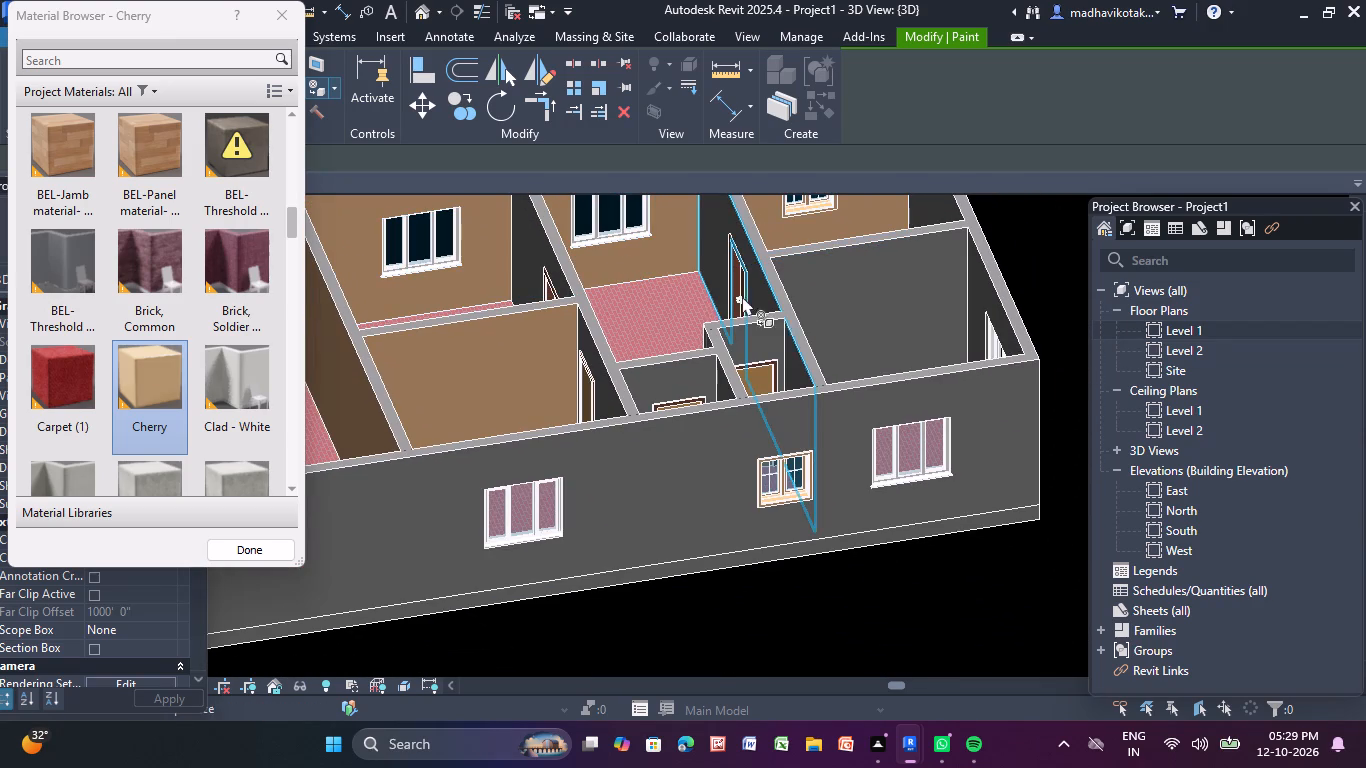
pyautogui.click(766, 329)
pyautogui.click(678, 385)
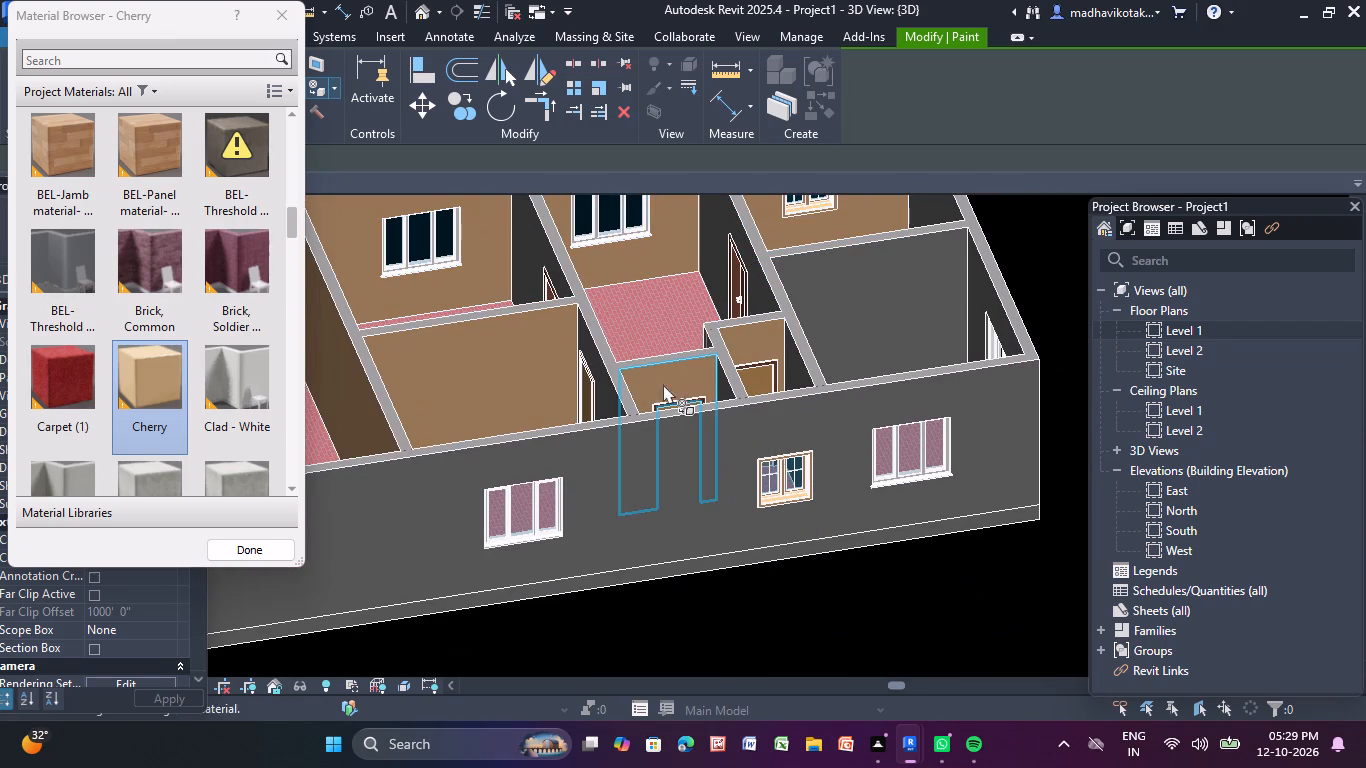
# Paint the end-room divider, the facing sides of the cross partitions and the inner face of the end exterior wall with Cherry.
pyautogui.click(599, 361)
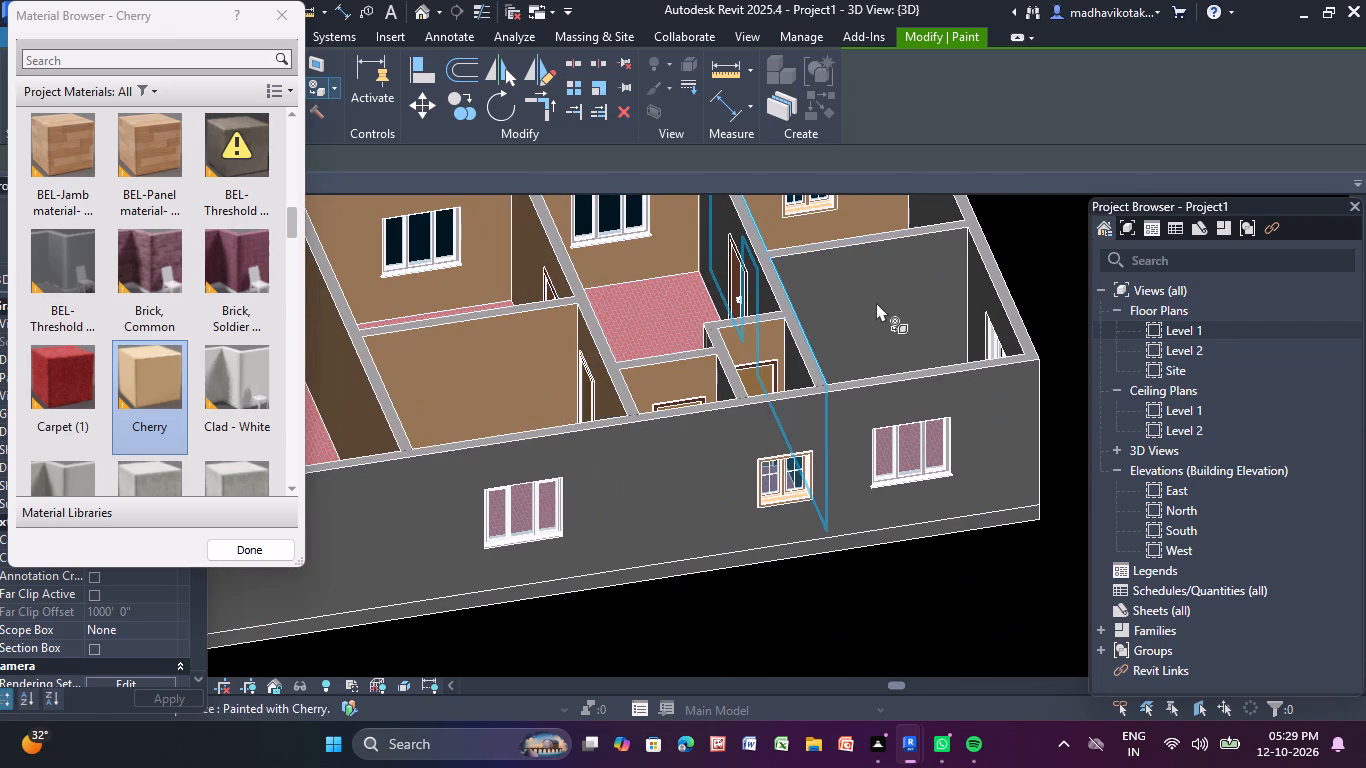
pyautogui.click(876, 302)
pyautogui.moveTo(873, 301); pyautogui.dragTo(811, 394, button='middle')
pyautogui.click(650, 317)
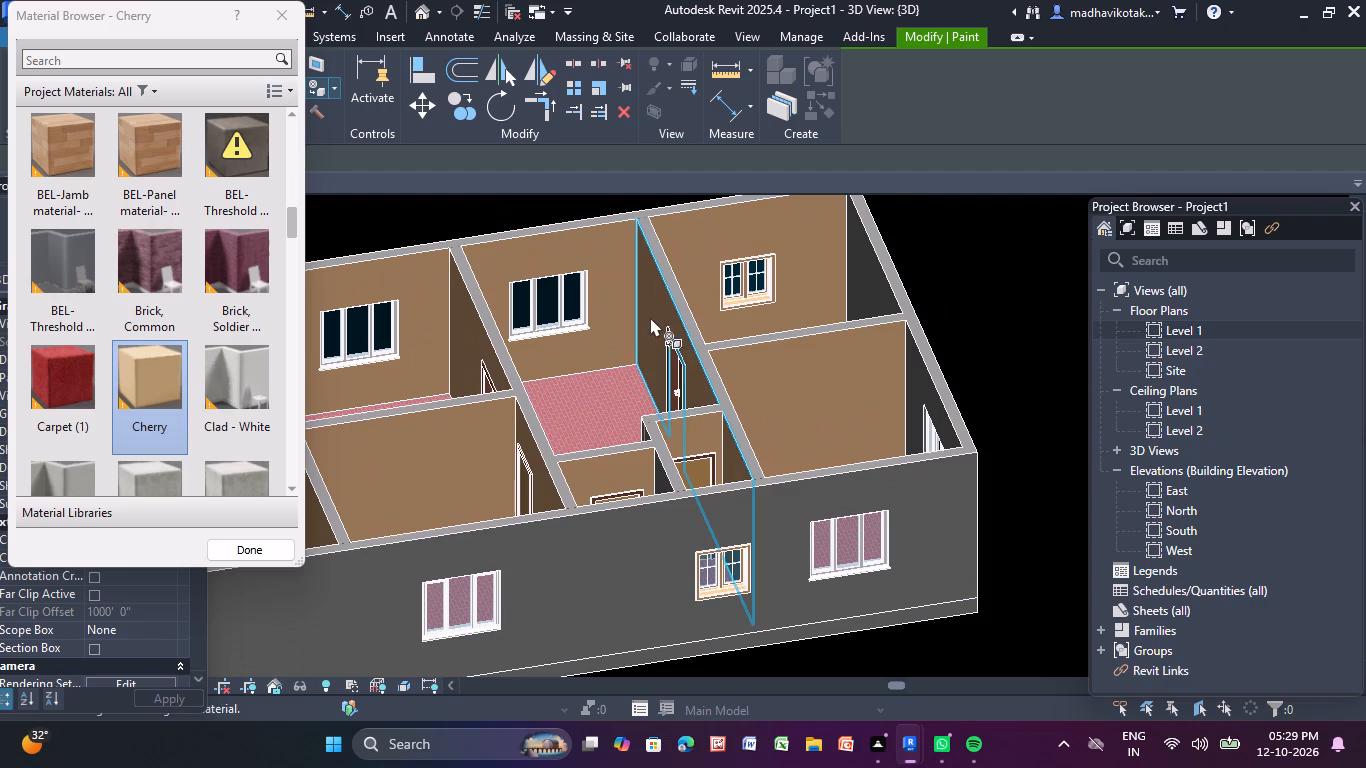
pyautogui.click(874, 293)
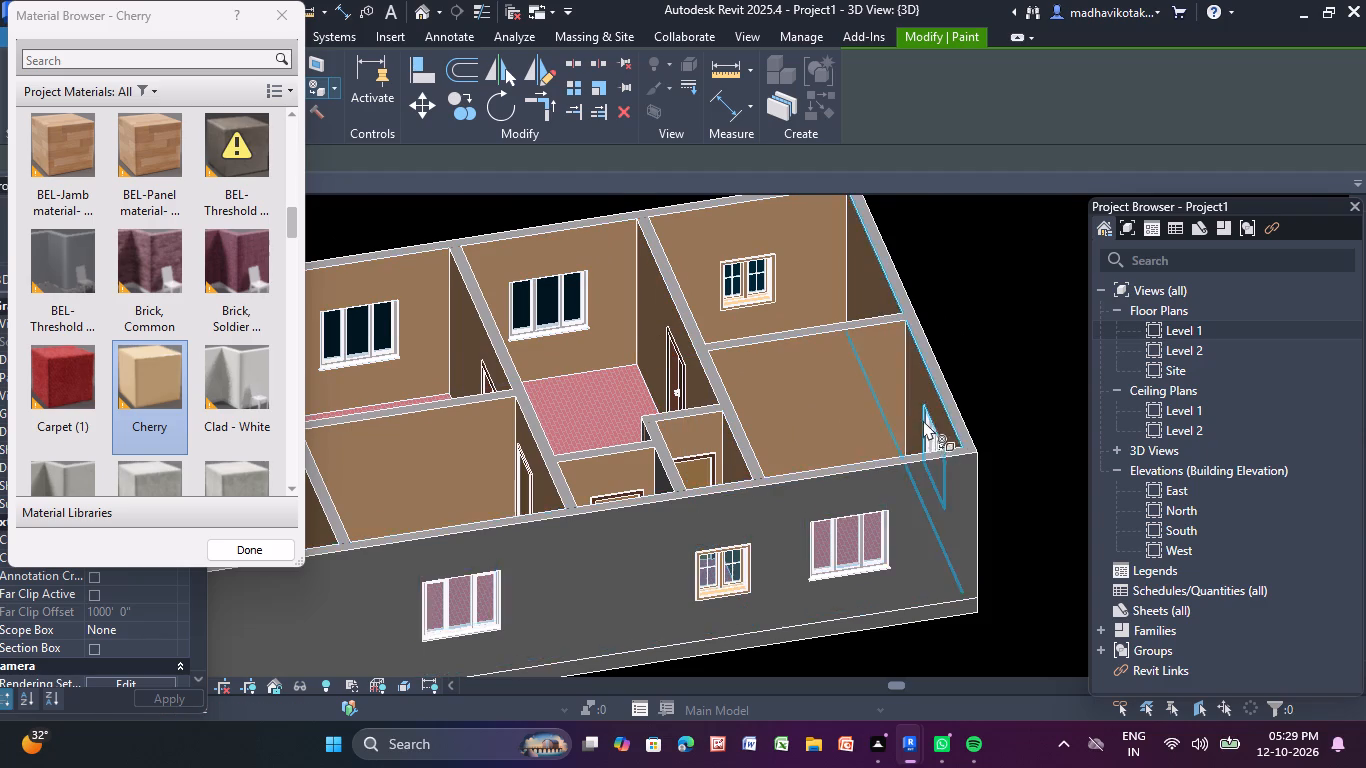
# Paint the opposite faces of the room dividers and small-room door walls, plus the other long exterior wall's inner face, with Cherry.
pyautogui.scroll(-3, 922, 418)
pyautogui.moveTo(912, 392); pyautogui.dragTo(924, 350, button='middle')
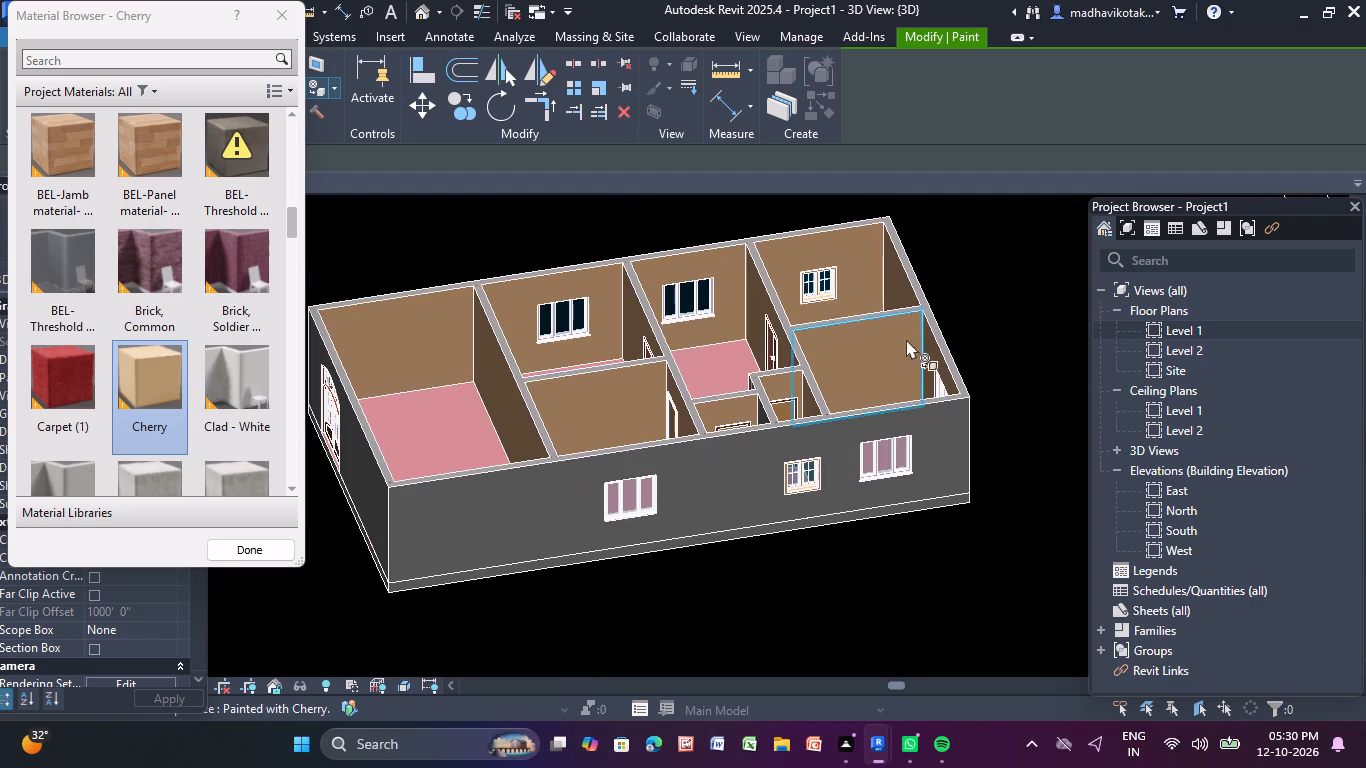
pyautogui.keyDown('shift'); pyautogui.moveTo(905, 338); pyautogui.dragTo(1173, 334, button='middle'); pyautogui.keyUp('shift')
pyautogui.moveTo(814, 510); pyautogui.dragTo(954, 425, button='middle')
pyautogui.scroll(-1, 616, 448)
pyautogui.moveTo(616, 448); pyautogui.dragTo(846, 681, button='middle')
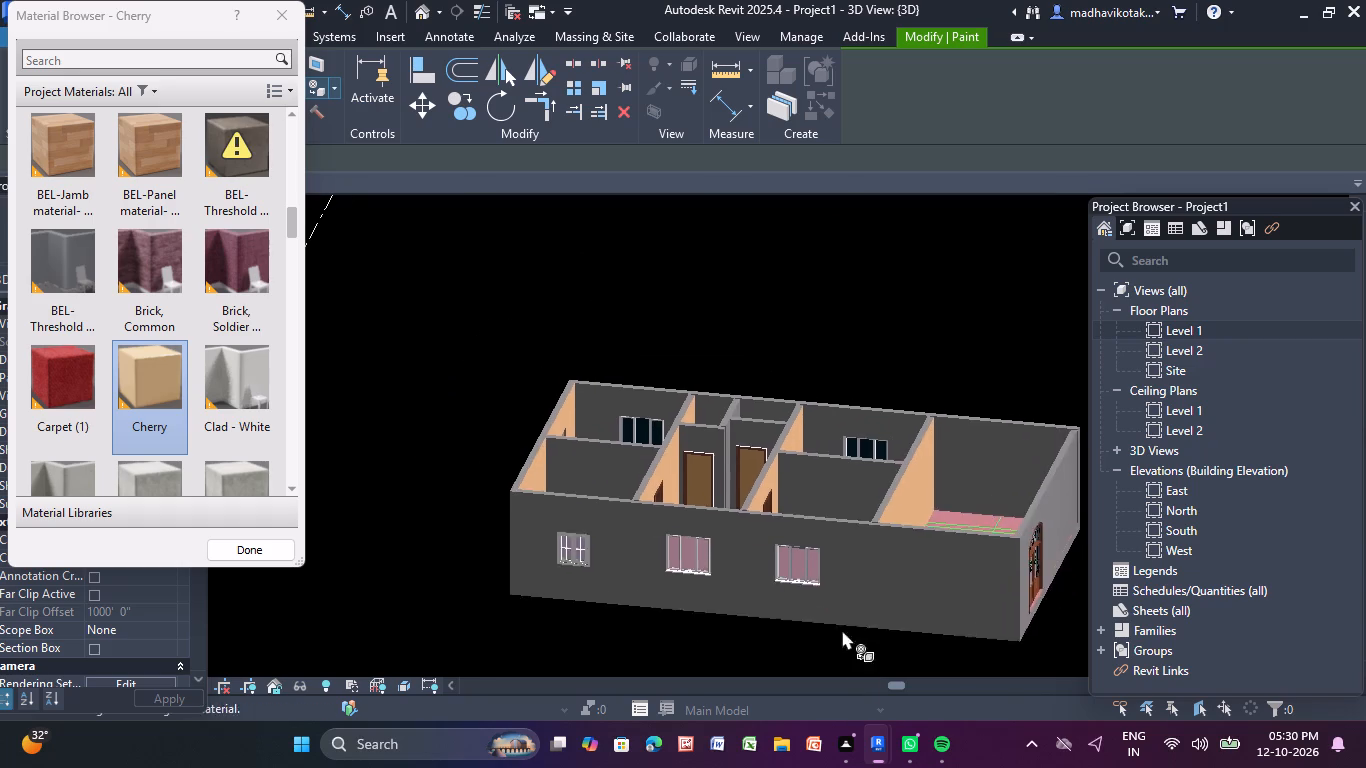
pyautogui.click(845, 475)
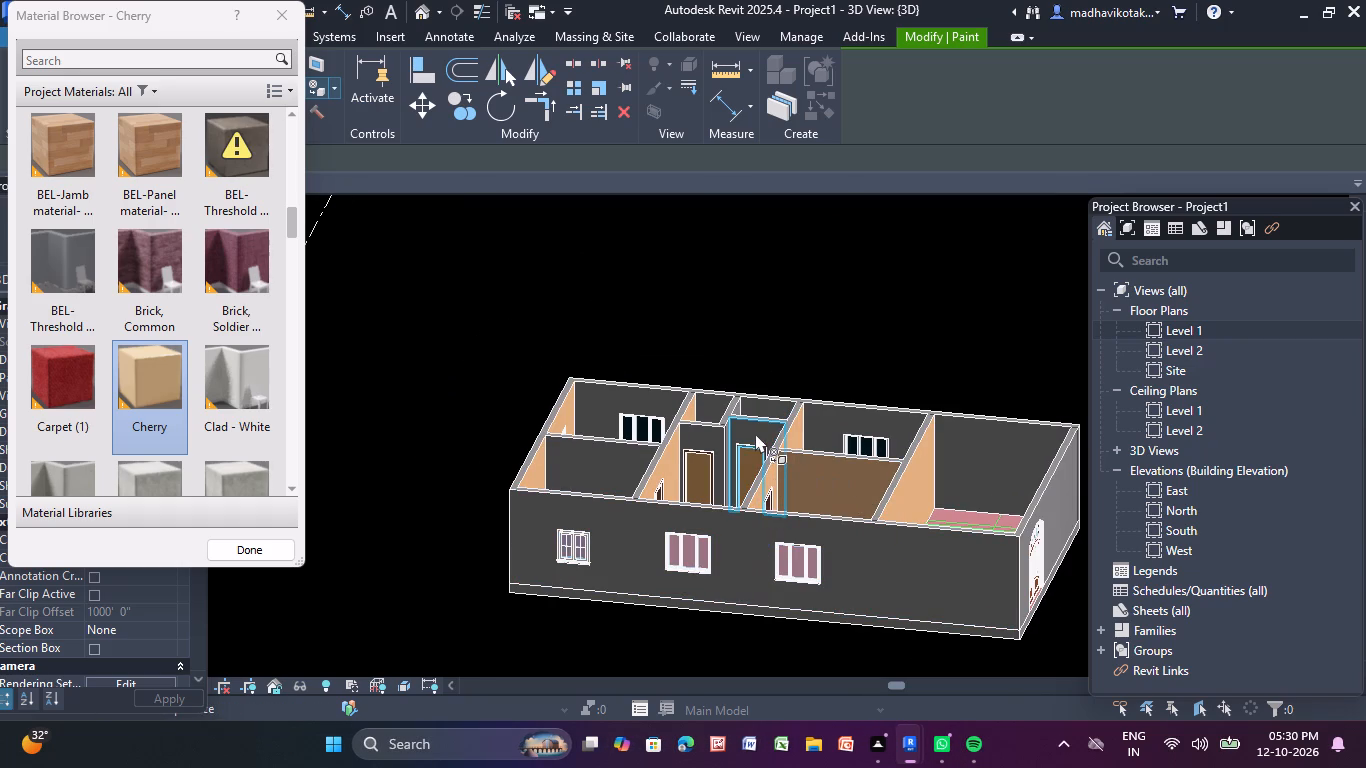
pyautogui.click(755, 433)
pyautogui.click(695, 434)
pyautogui.click(707, 404)
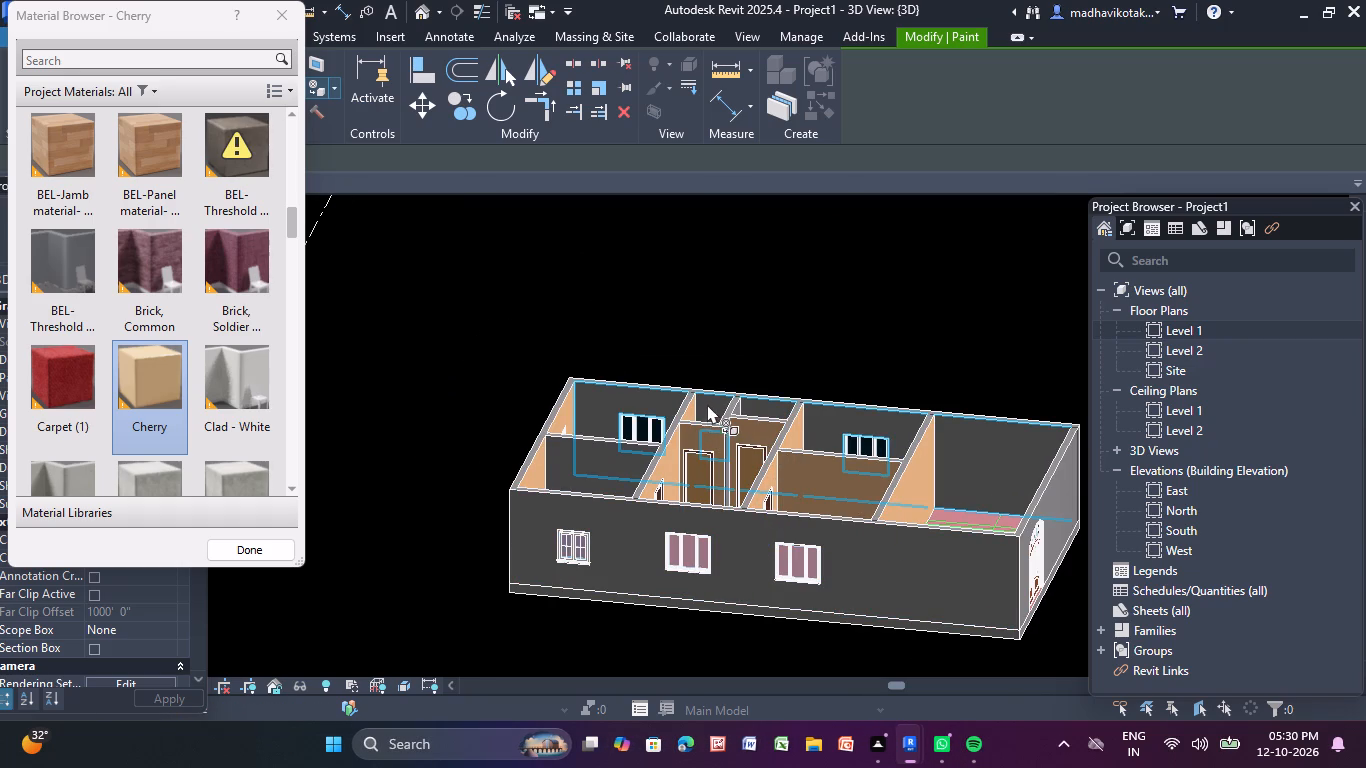
pyautogui.click(621, 458)
# Examine the painted interior walls from several sides of the building and close the Paint command.
pyautogui.scroll(-2, 698, 283)
pyautogui.moveTo(701, 271); pyautogui.dragTo(661, 245, button='middle')
pyautogui.keyDown('shift'); pyautogui.moveTo(1070, 337); pyautogui.dragTo(1001, 399, button='middle'); pyautogui.keyUp('shift')
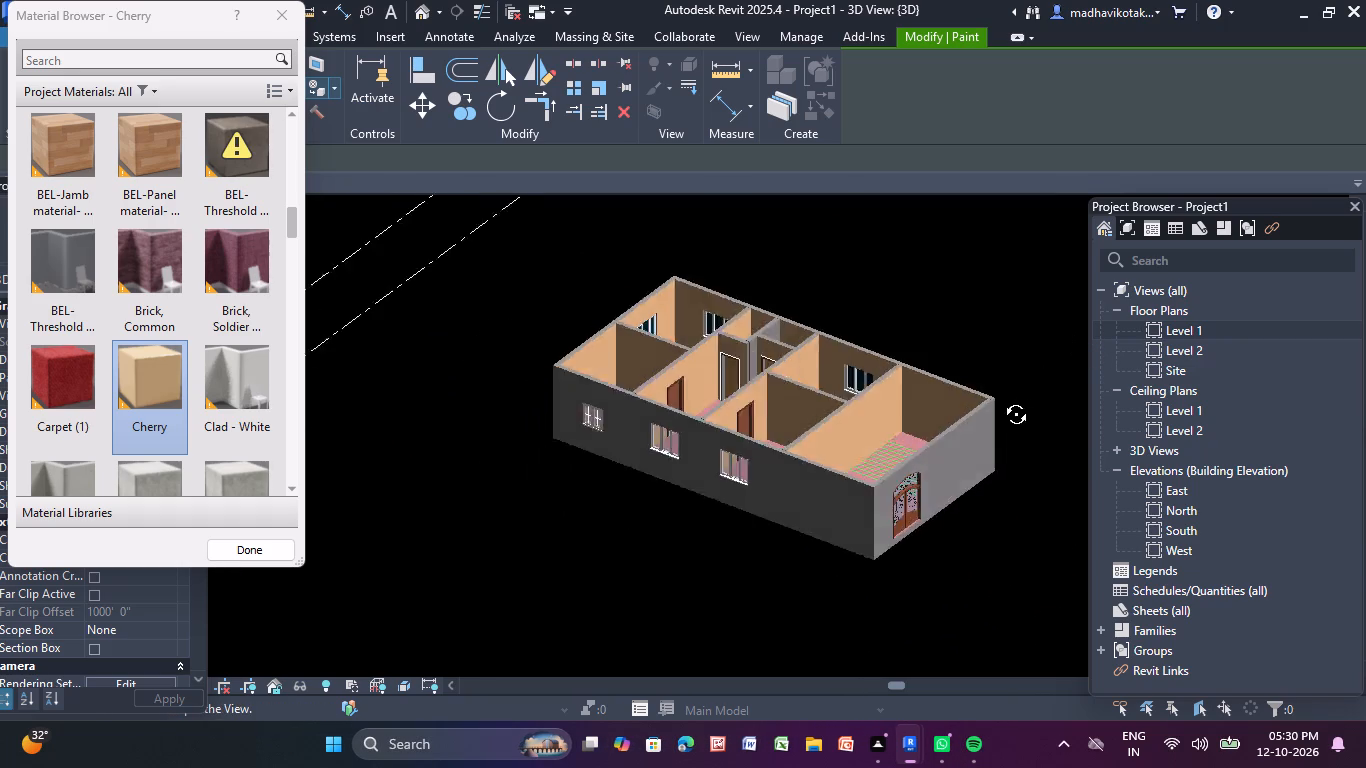
pyautogui.keyDown('shift'); pyautogui.moveTo(1001, 399); pyautogui.dragTo(626, 460, button='middle'); pyautogui.keyUp('shift')
pyautogui.moveTo(622, 449); pyautogui.dragTo(588, 394, button='middle')
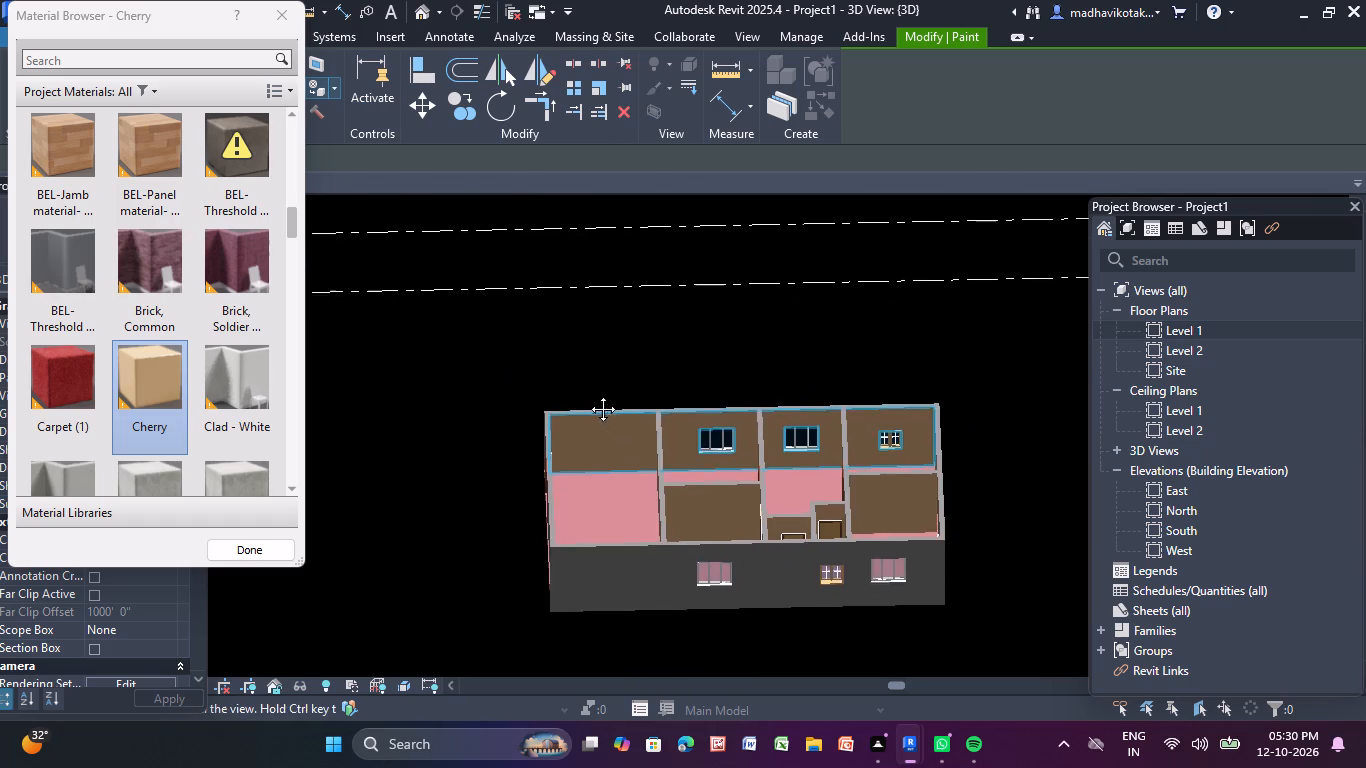
pyautogui.moveTo(588, 394); pyautogui.dragTo(560, 380, button='middle')
pyautogui.scroll(8, 597, 424)
pyautogui.scroll(-6, 596, 424)
pyautogui.moveTo(586, 420); pyautogui.dragTo(579, 414, button='middle')
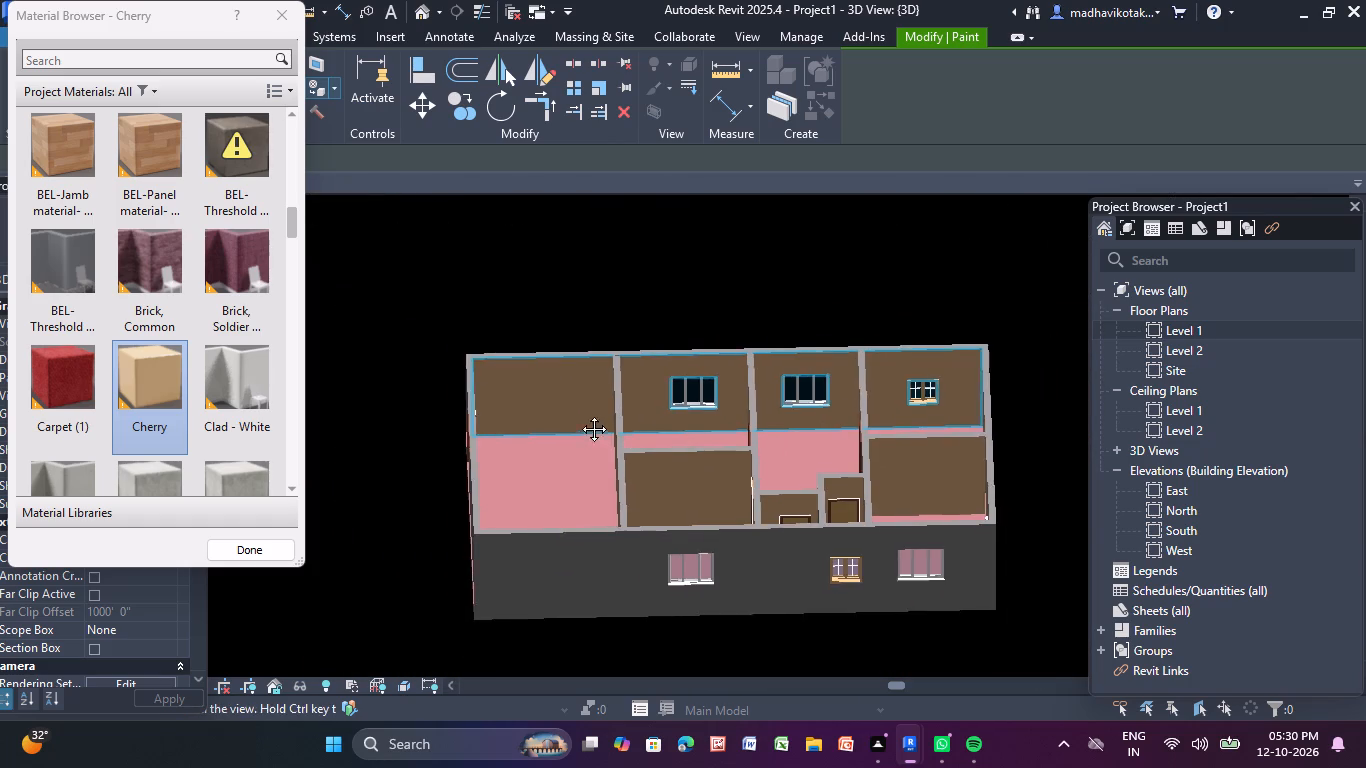
pyautogui.moveTo(579, 414); pyautogui.dragTo(528, 350, button='middle')
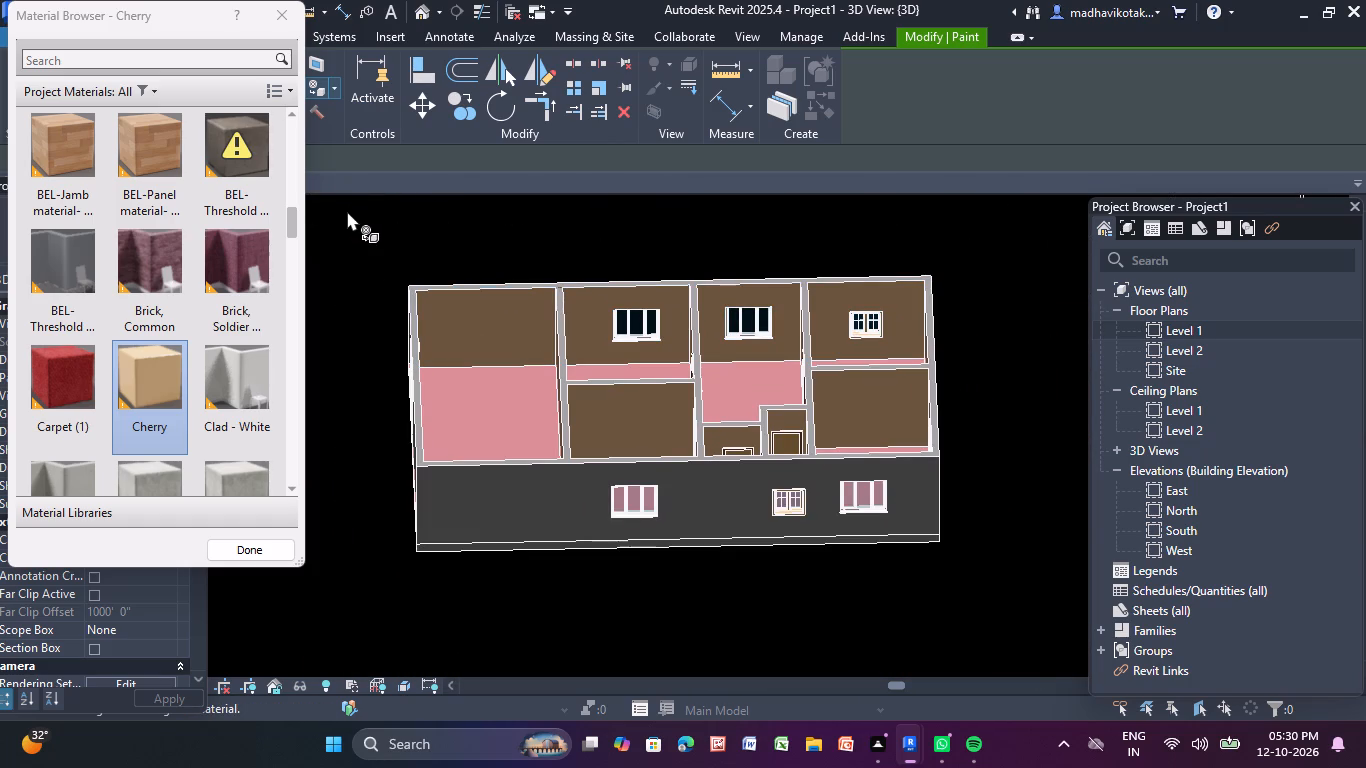
pyautogui.click(287, 18)
# Open the material choice for the structure layer of the Generic - 4.5" p wall type and create a new material.
pyautogui.click(172, 276)
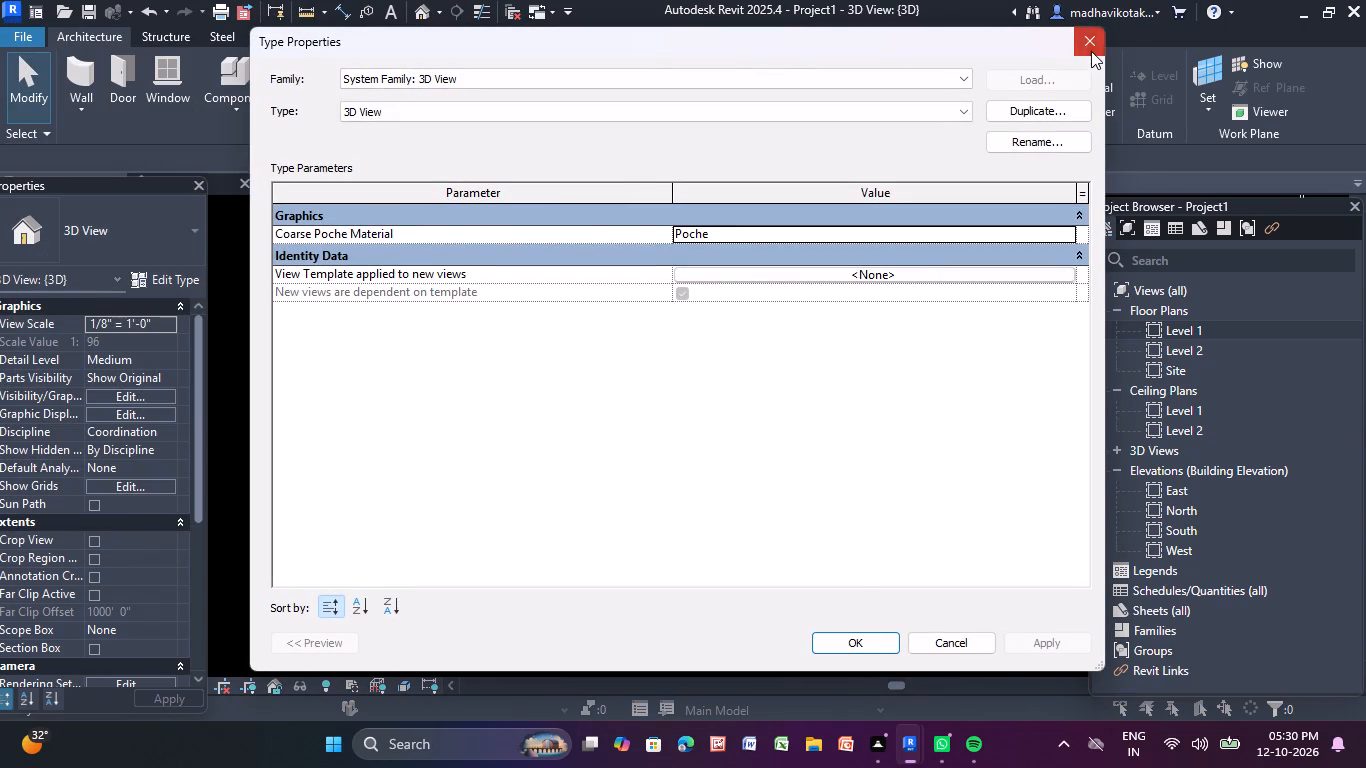
pyautogui.click(1091, 51)
pyautogui.click(88, 35)
pyautogui.click(80, 58)
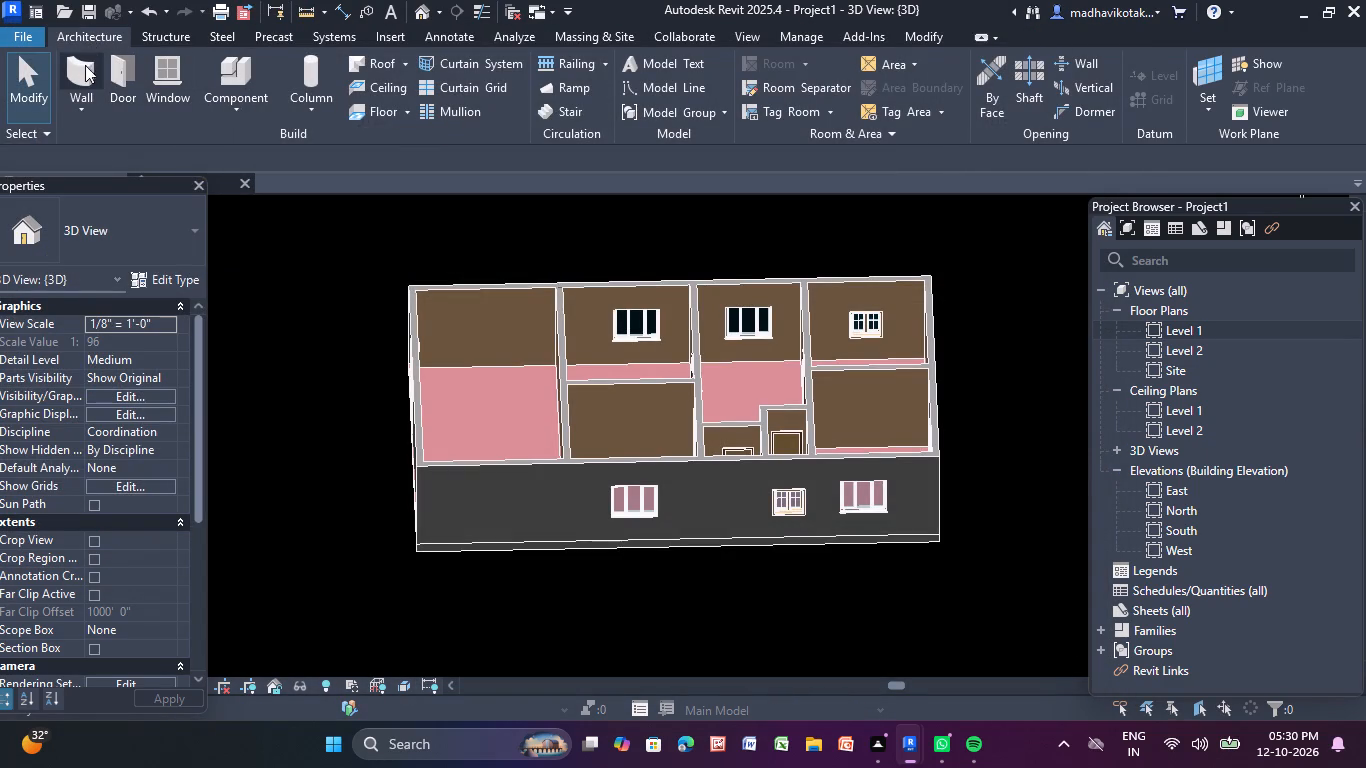
pyautogui.click(143, 276)
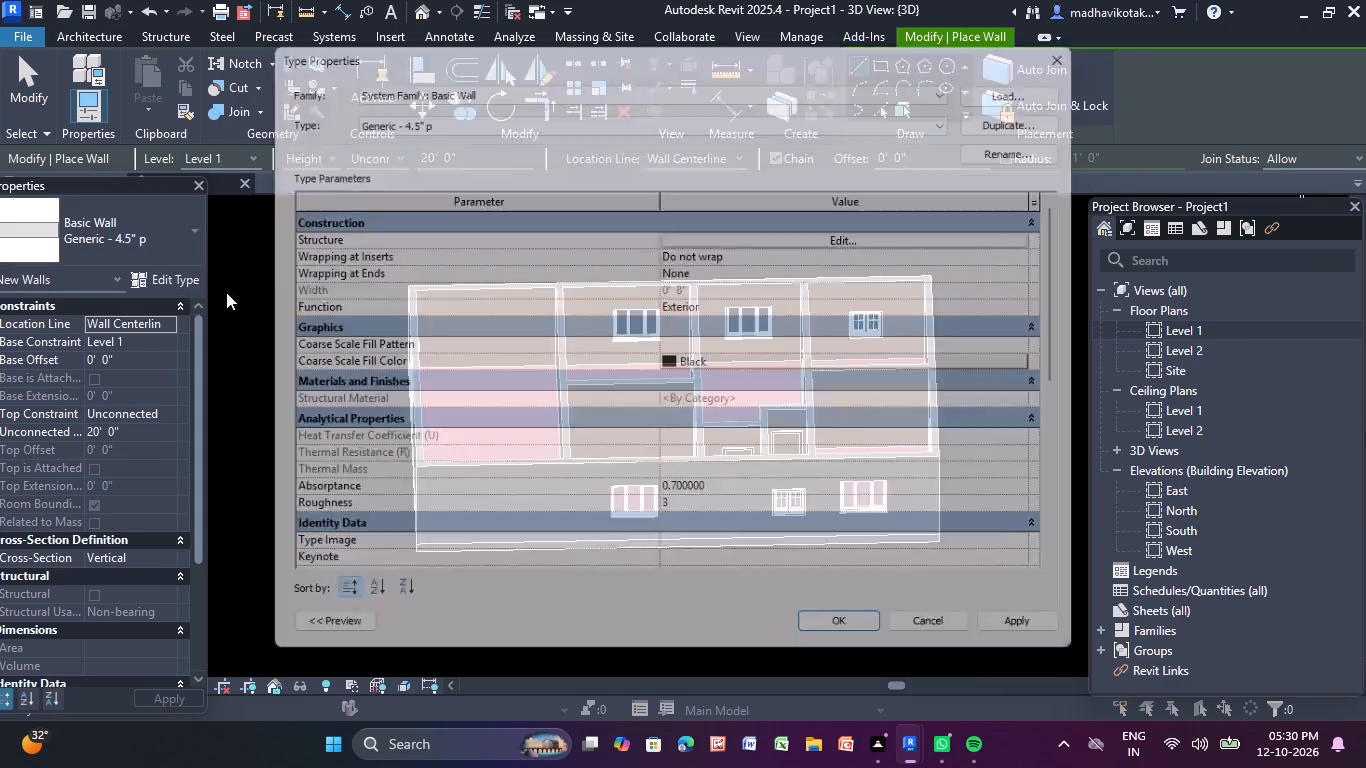
pyautogui.click(909, 232)
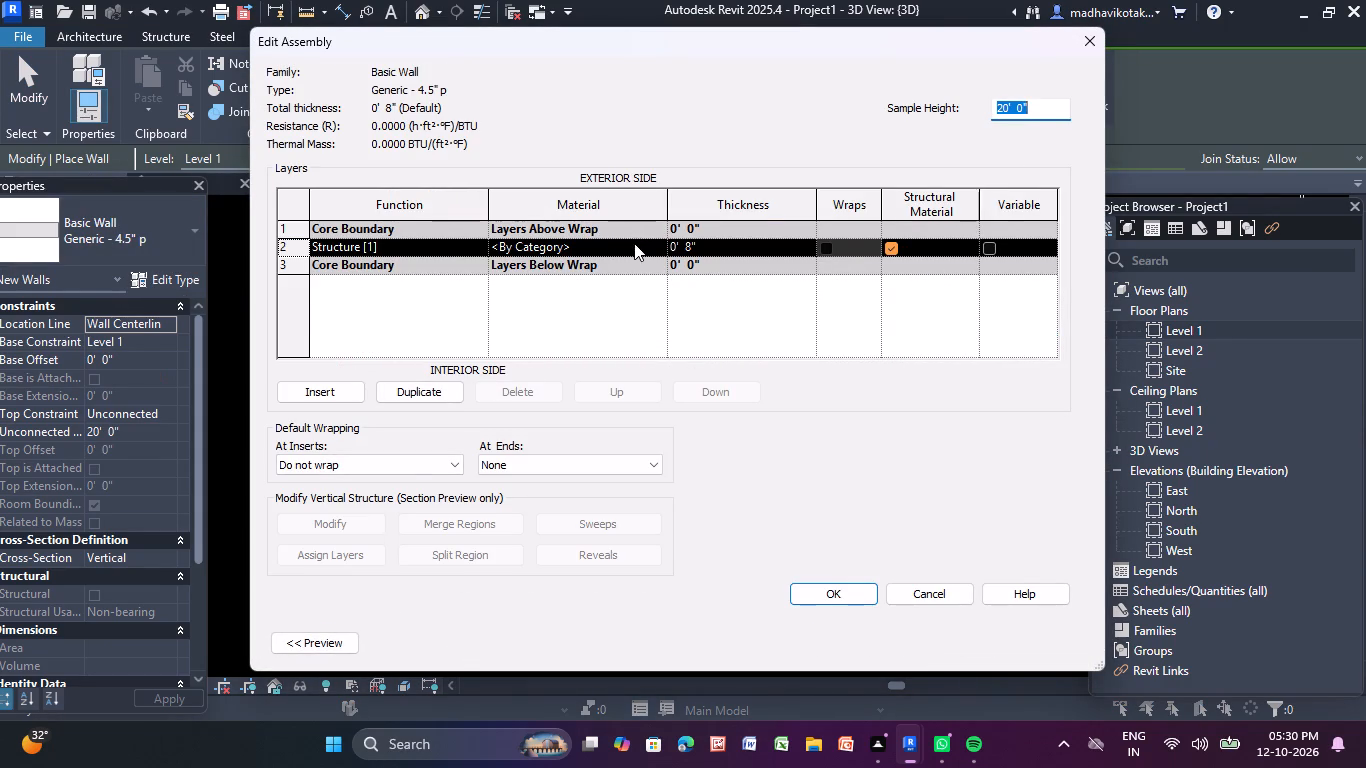
pyautogui.click(634, 243)
pyautogui.click(655, 248)
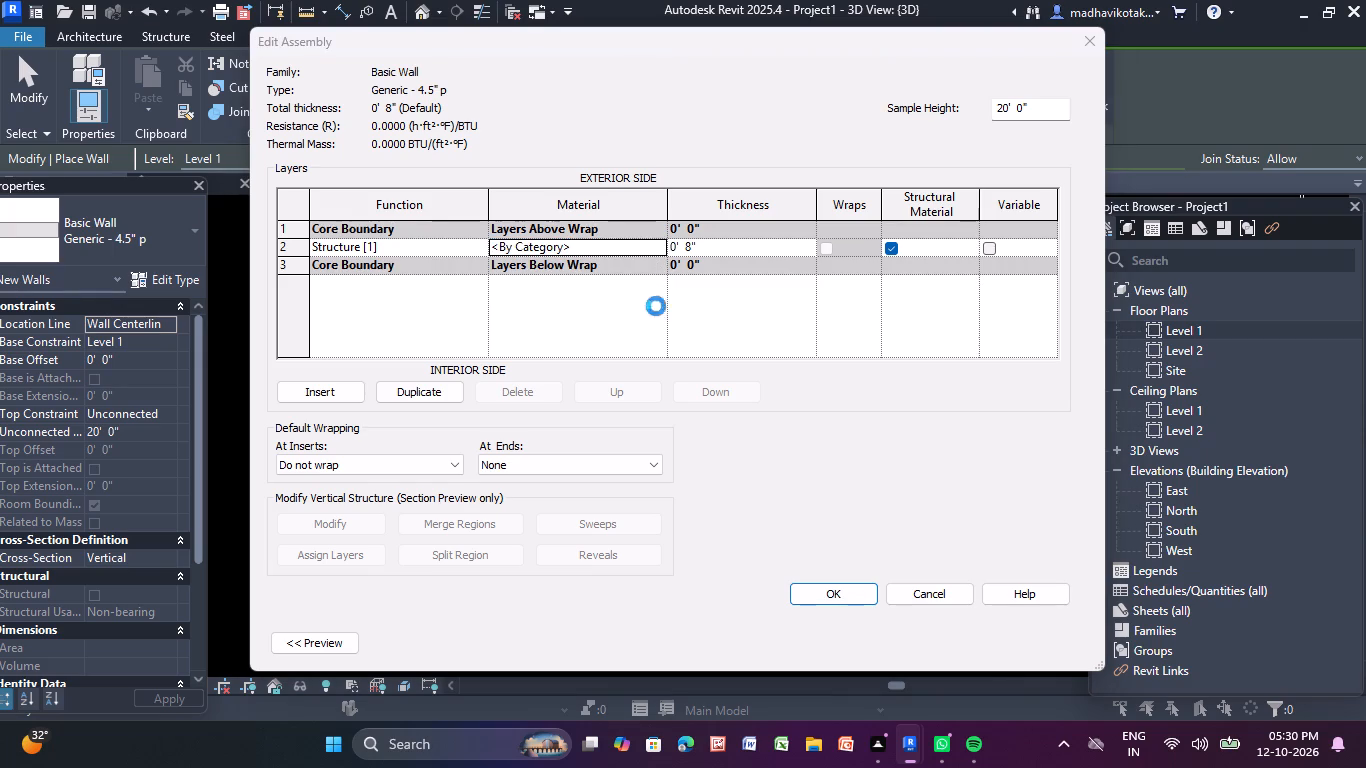
pyautogui.click(373, 584)
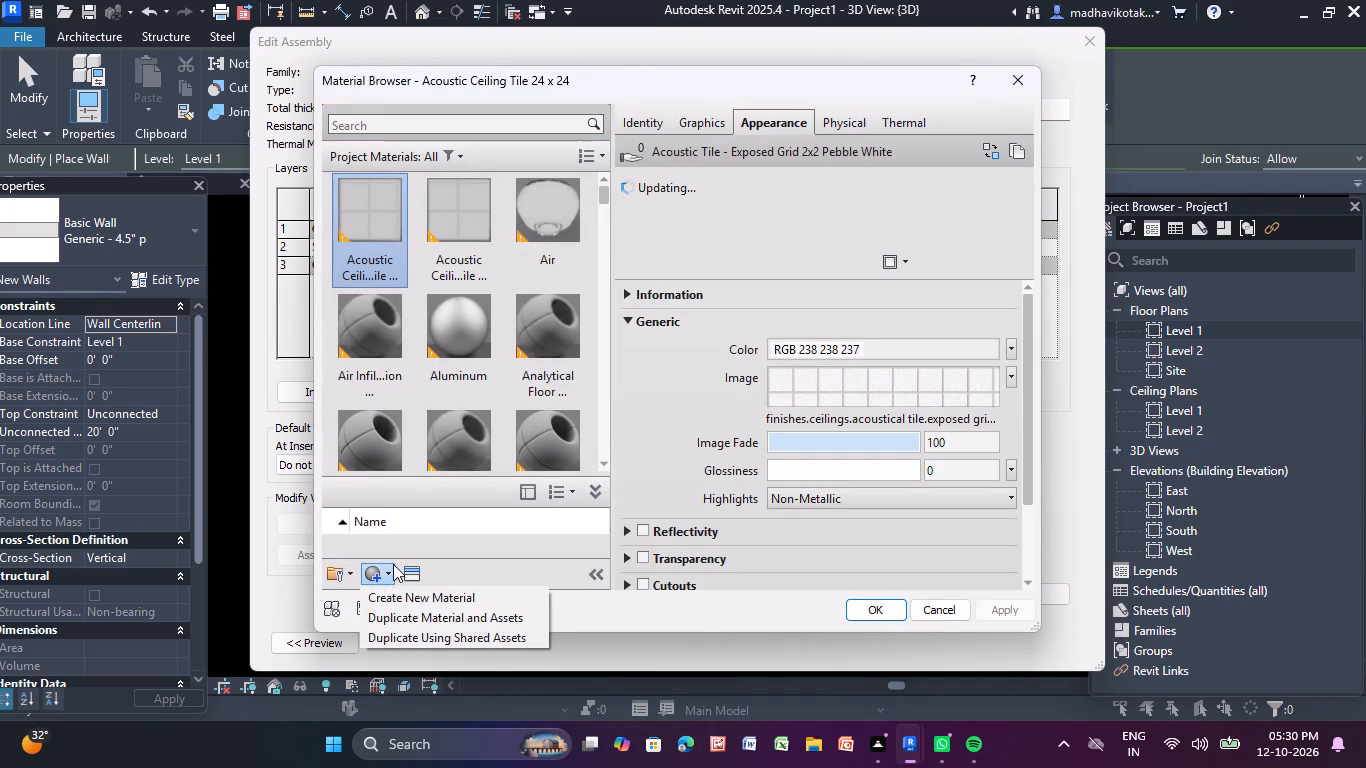
pyautogui.click(408, 591)
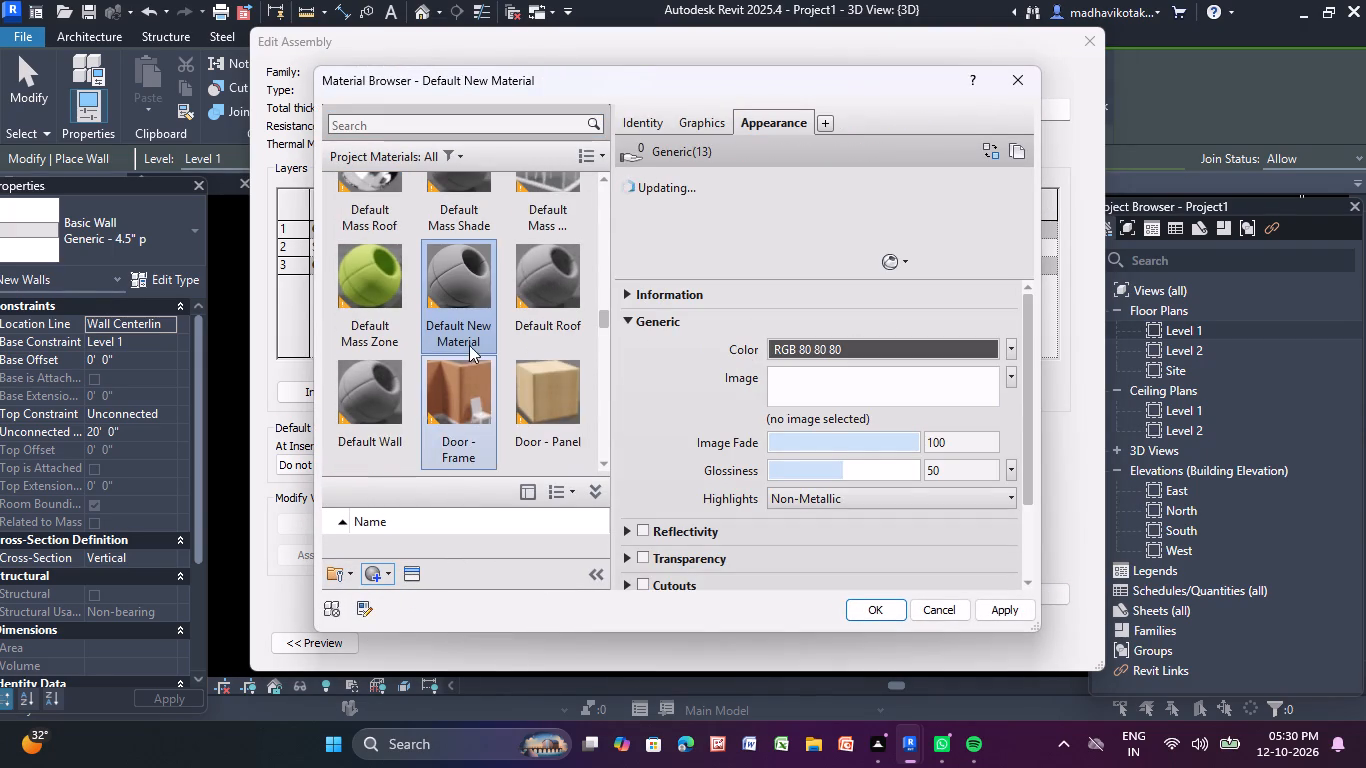
# Find and choose the existing Brick, Common material for the wall type's structure layer.
pyautogui.scroll(-10, 472, 290)
pyautogui.scroll(-3, 555, 392)
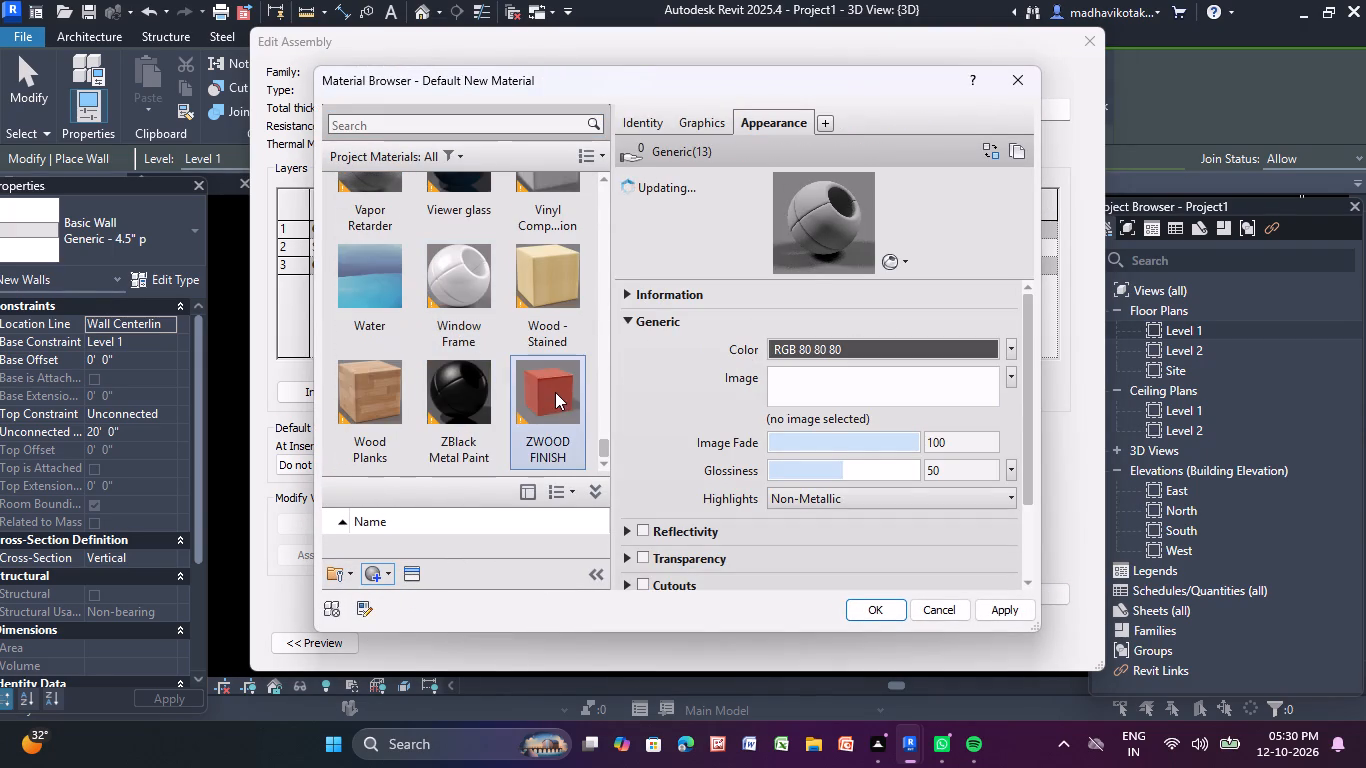
pyautogui.scroll(-5, 555, 392)
pyautogui.scroll(11, 554, 400)
pyautogui.scroll(-6, 554, 400)
pyautogui.scroll(5, 552, 402)
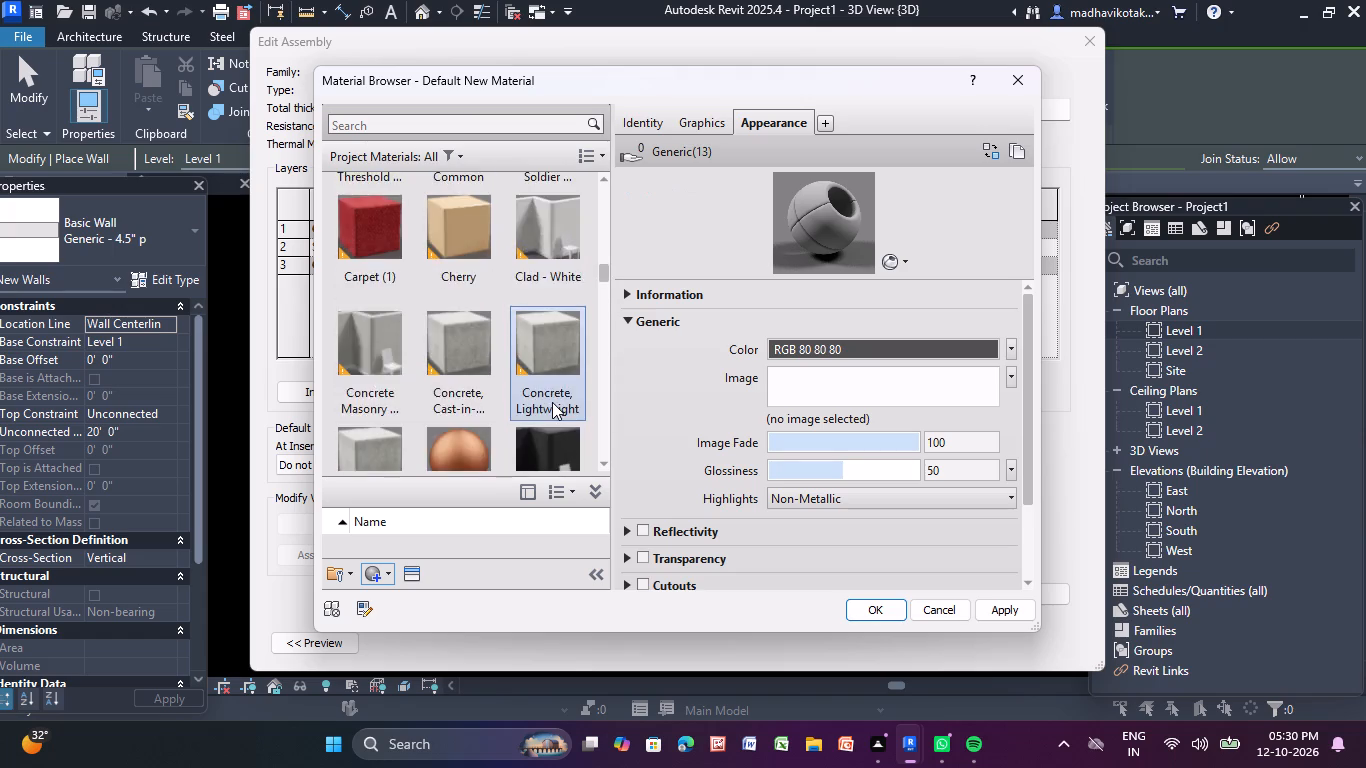
pyautogui.scroll(-3, 552, 402)
pyautogui.scroll(4, 552, 402)
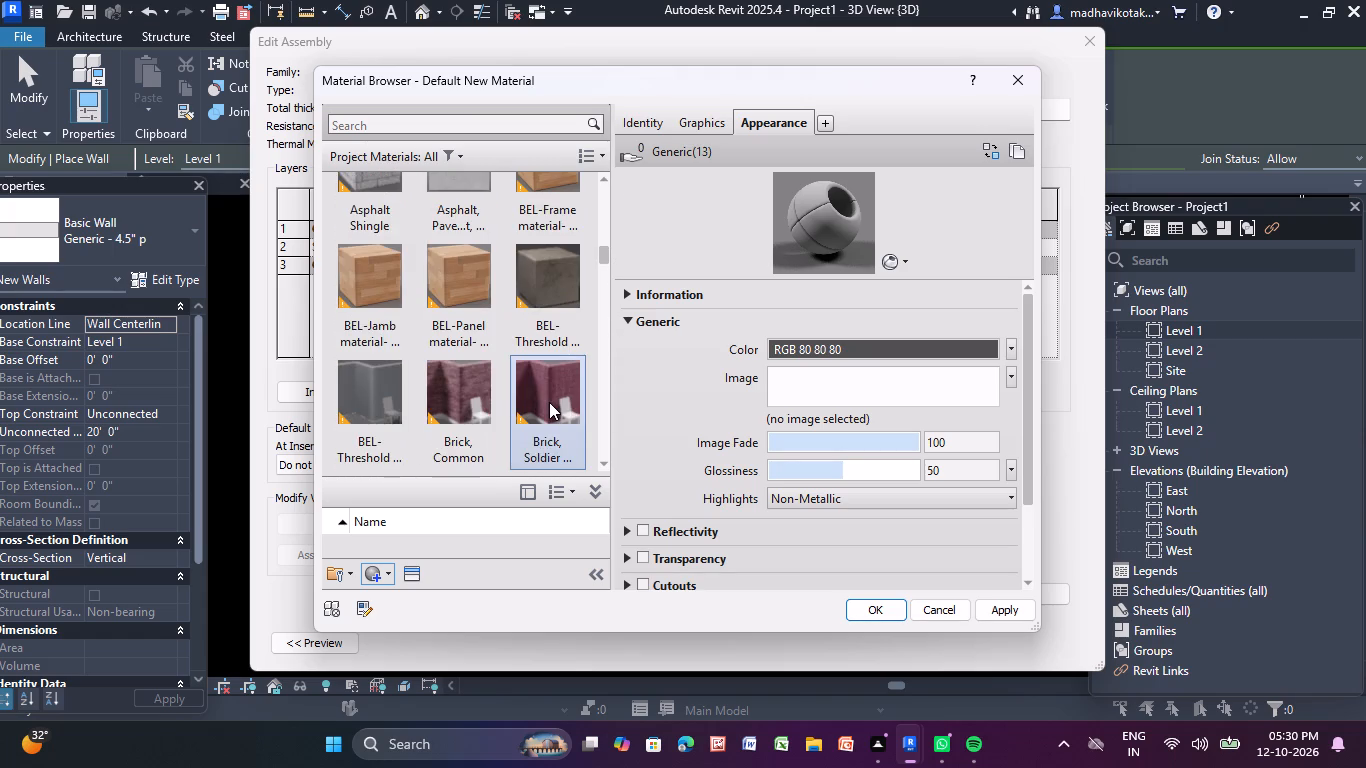
pyautogui.click(487, 412)
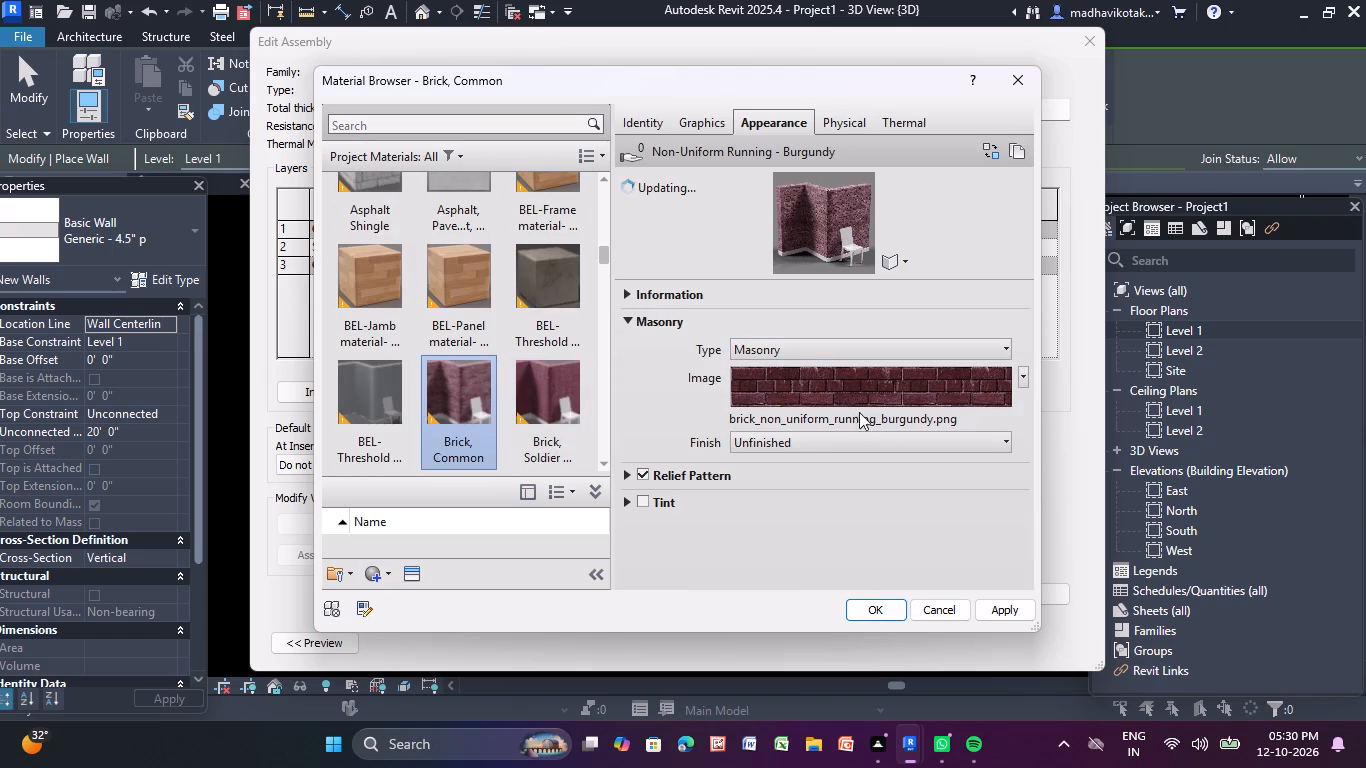
# Set the Brick, Common shading color to RGB 64 0 64 and apply the material to the Generic - 4.5" p wall type.
pyautogui.click(701, 118)
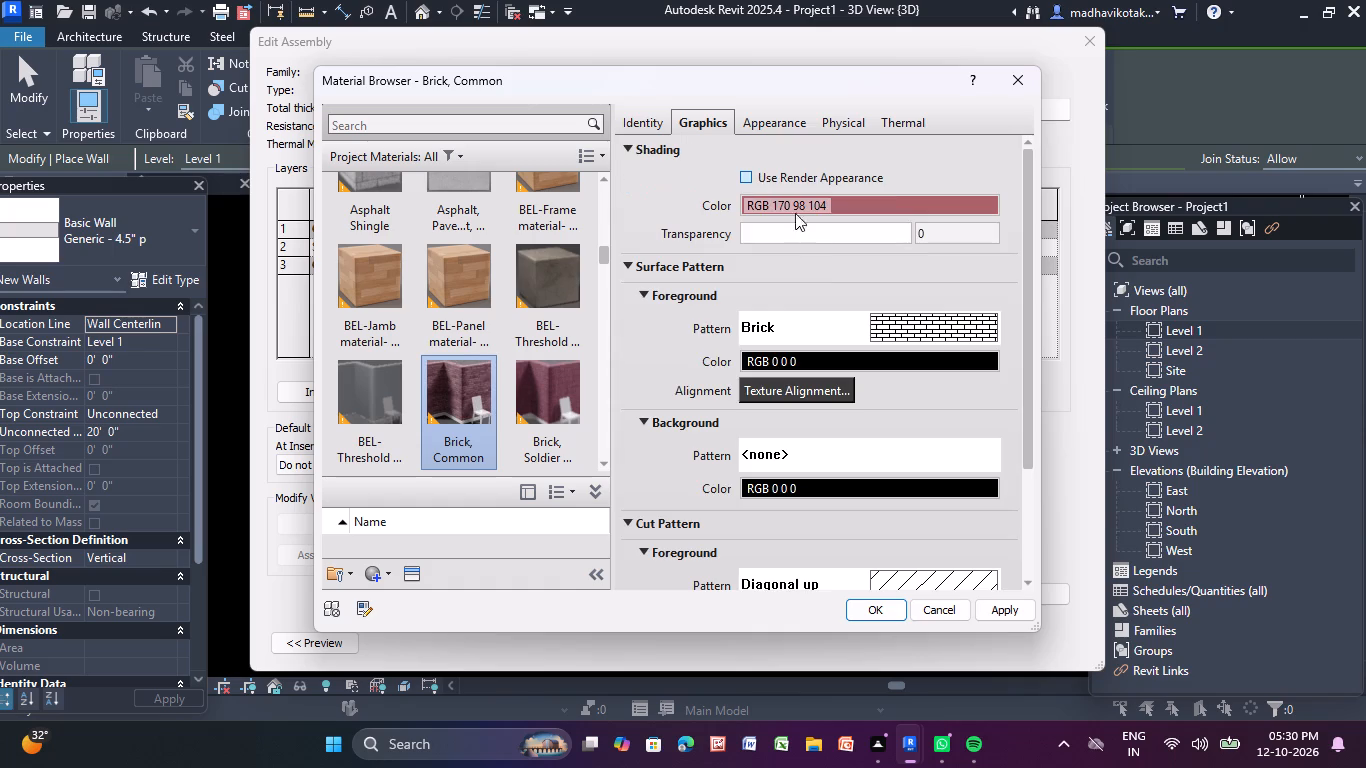
pyautogui.click(863, 214)
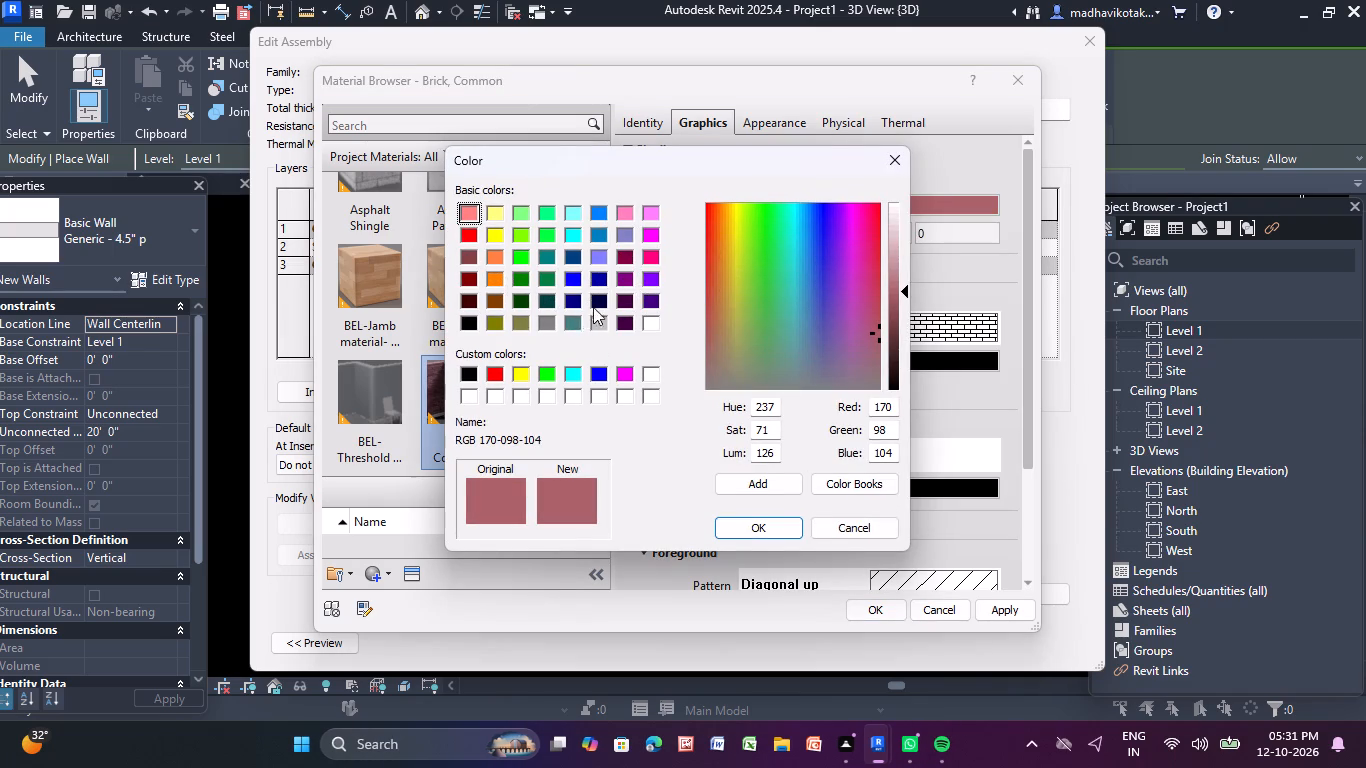
pyautogui.click(628, 301)
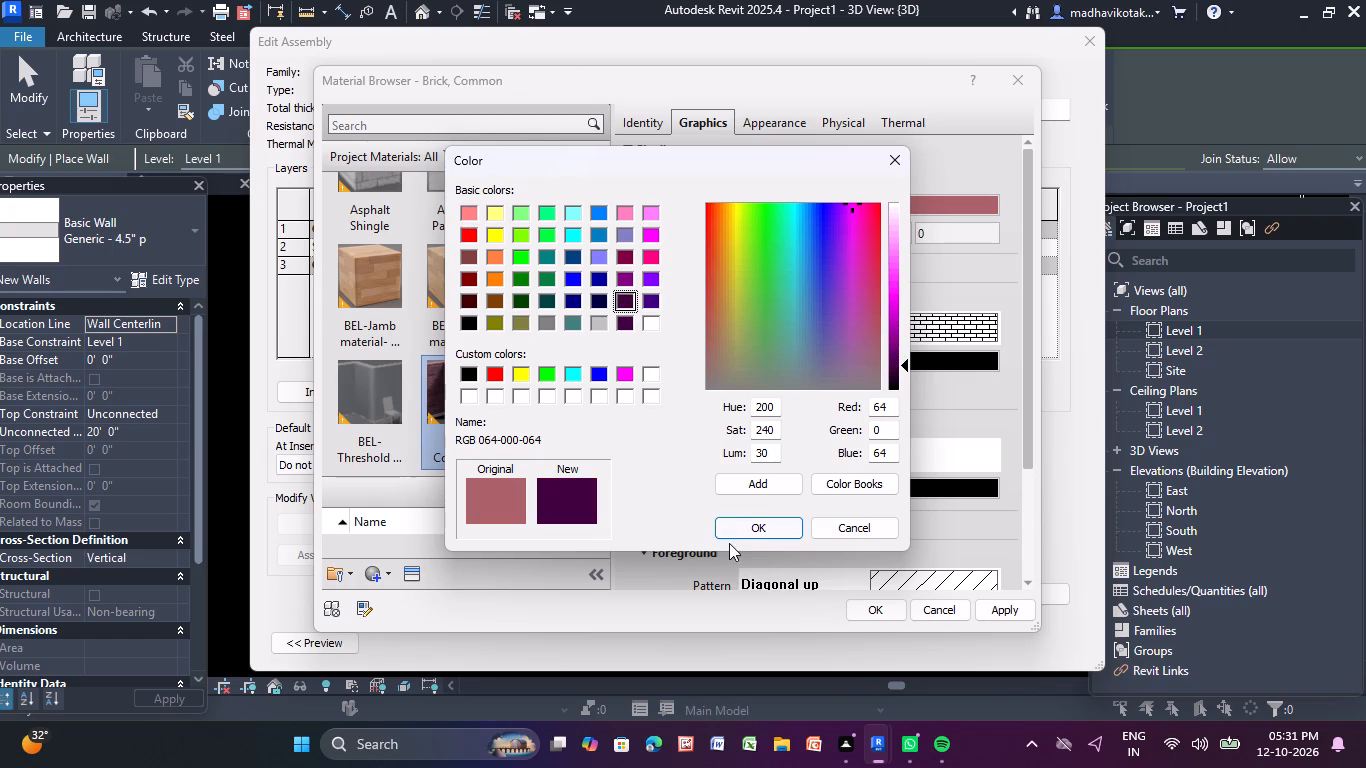
pyautogui.click(736, 527)
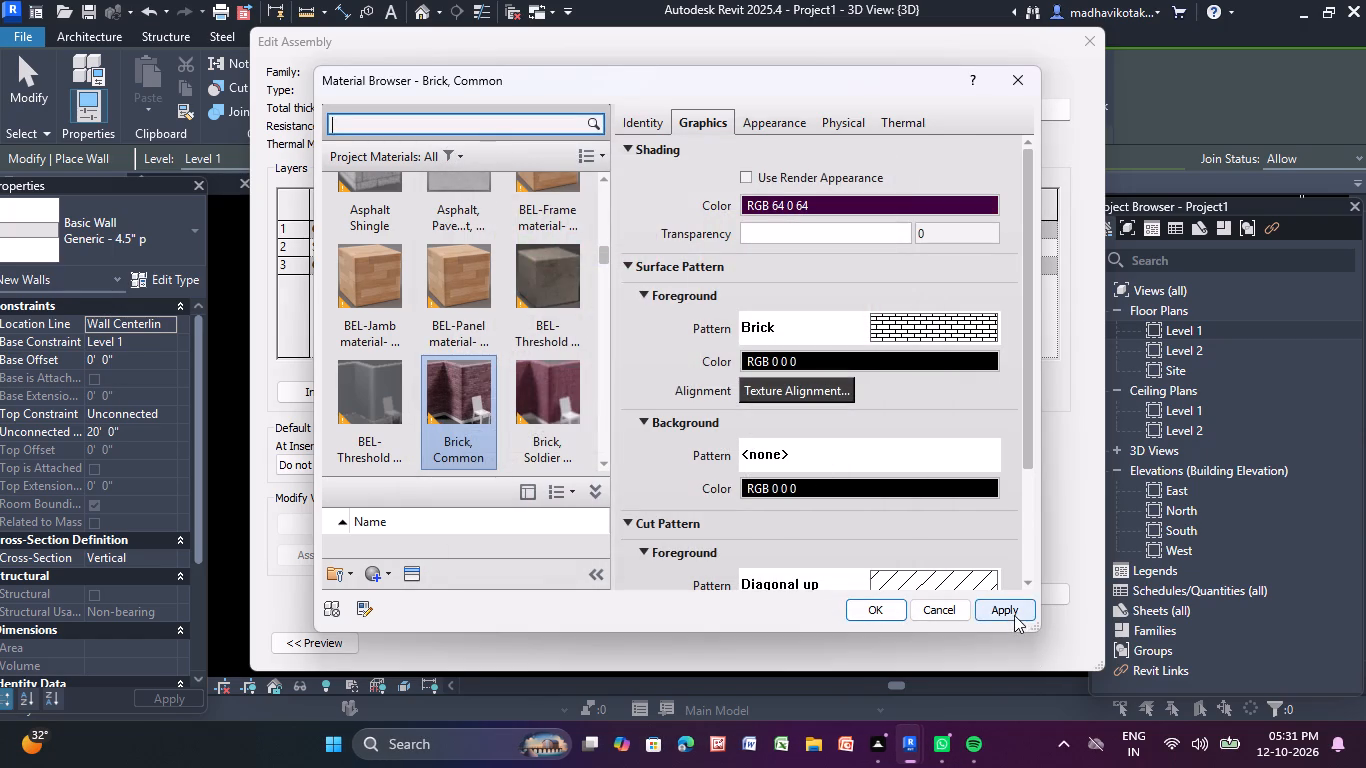
pyautogui.click(1014, 615)
pyautogui.click(883, 610)
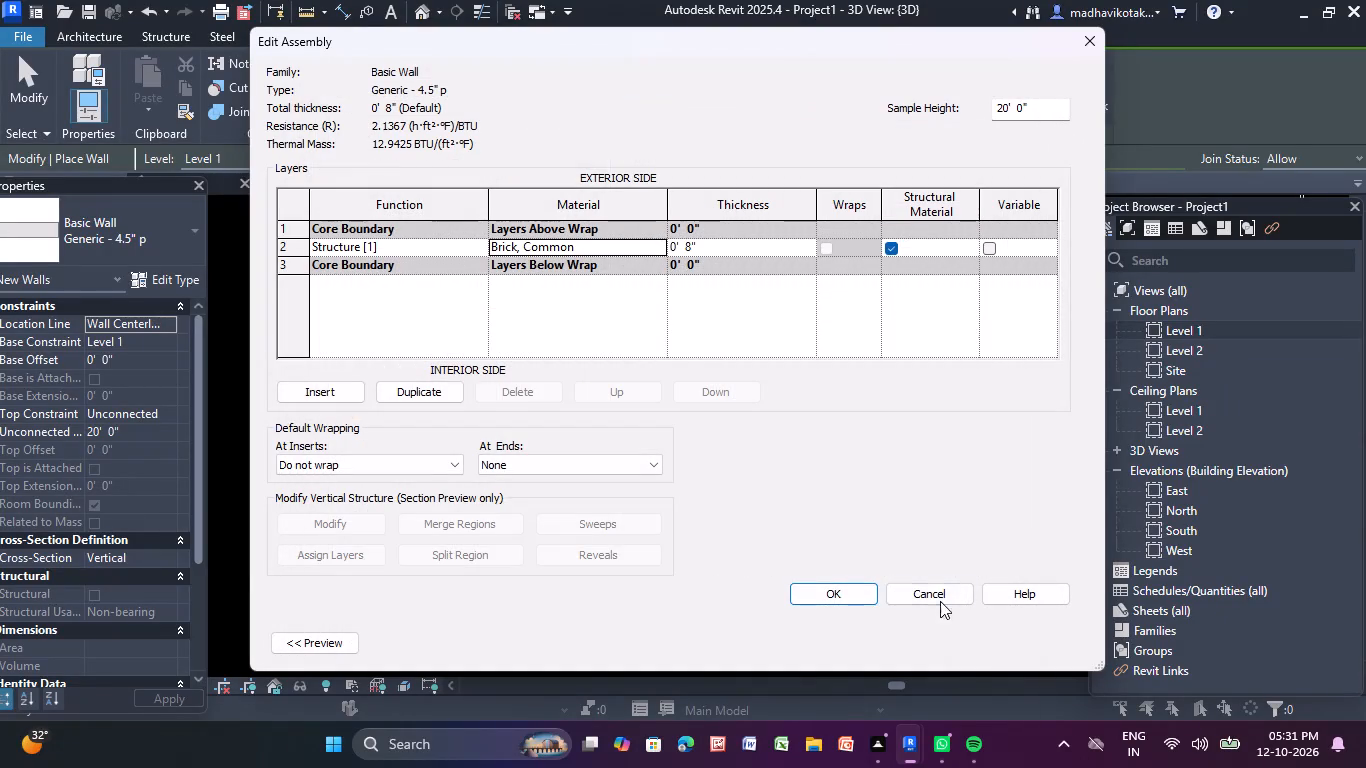
pyautogui.click(799, 582)
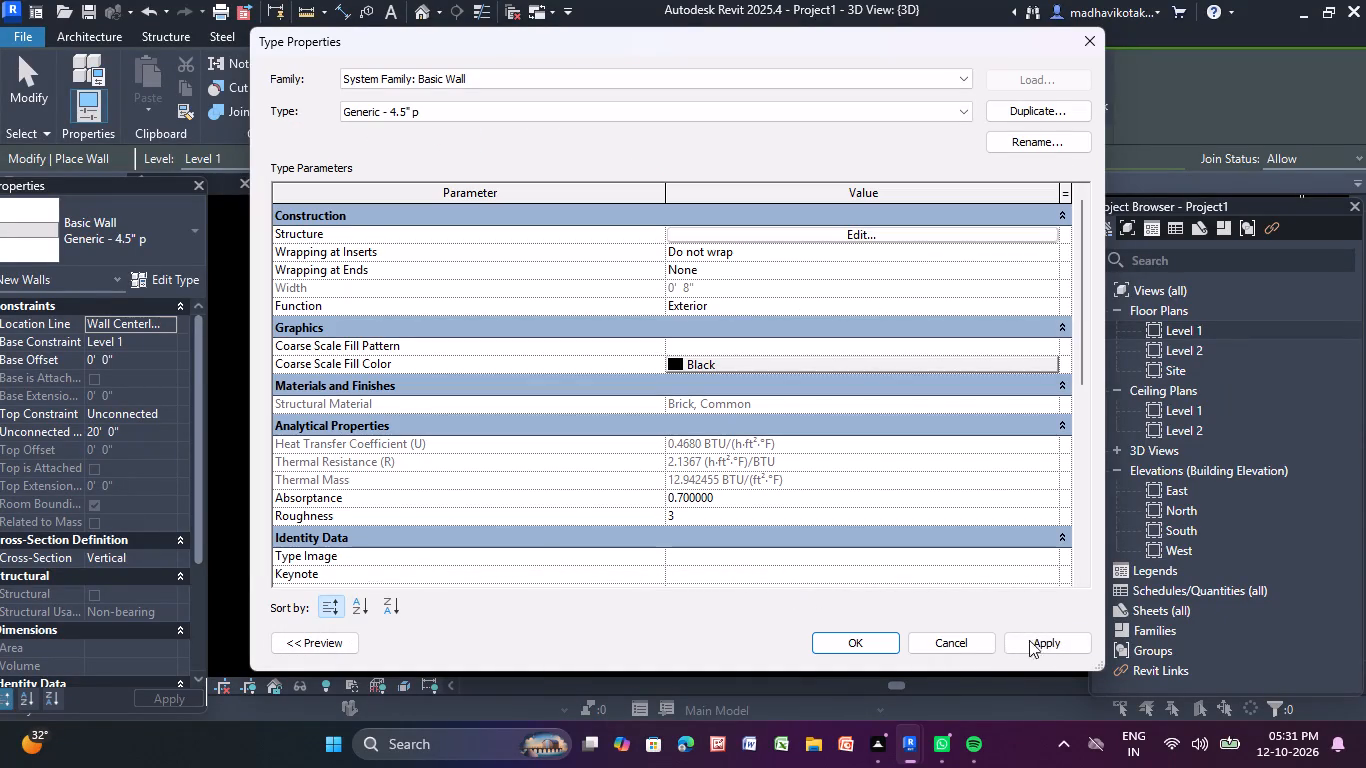
pyautogui.click(1059, 650)
pyautogui.click(872, 640)
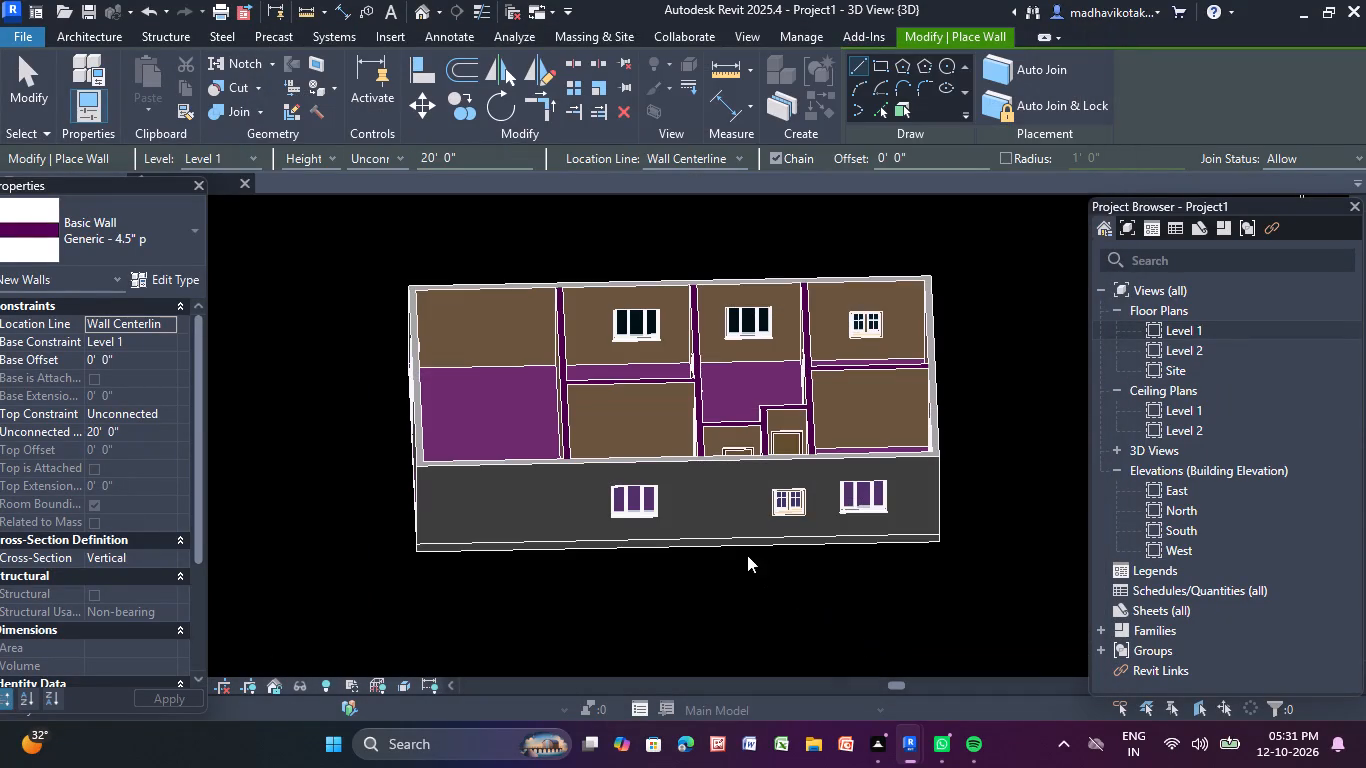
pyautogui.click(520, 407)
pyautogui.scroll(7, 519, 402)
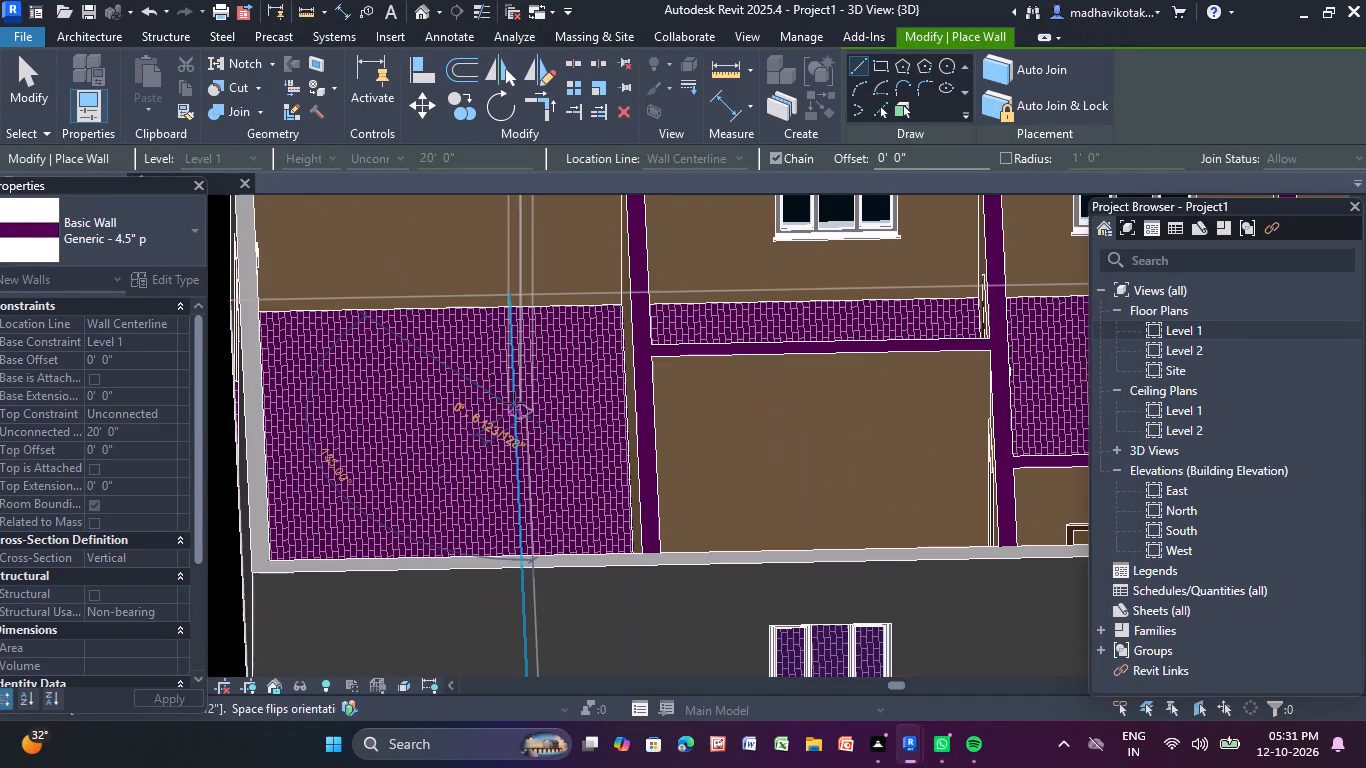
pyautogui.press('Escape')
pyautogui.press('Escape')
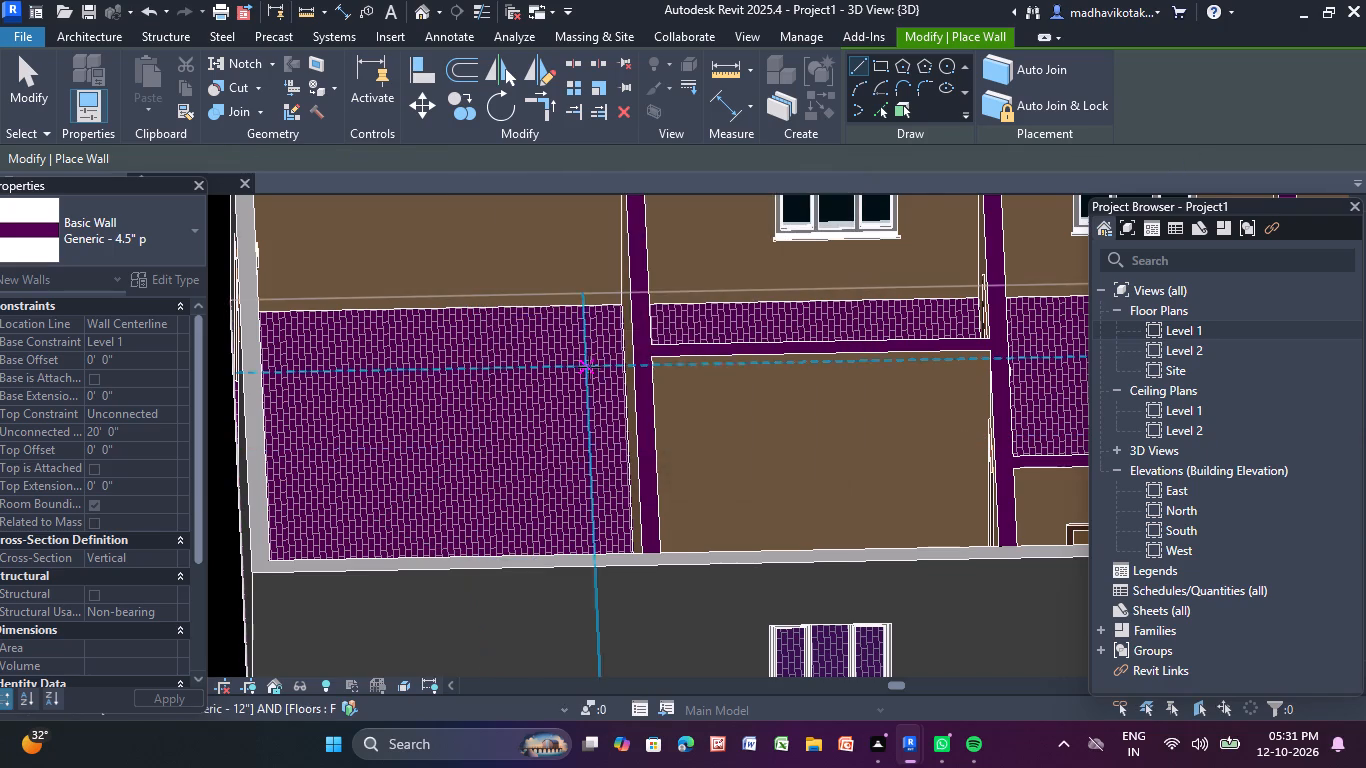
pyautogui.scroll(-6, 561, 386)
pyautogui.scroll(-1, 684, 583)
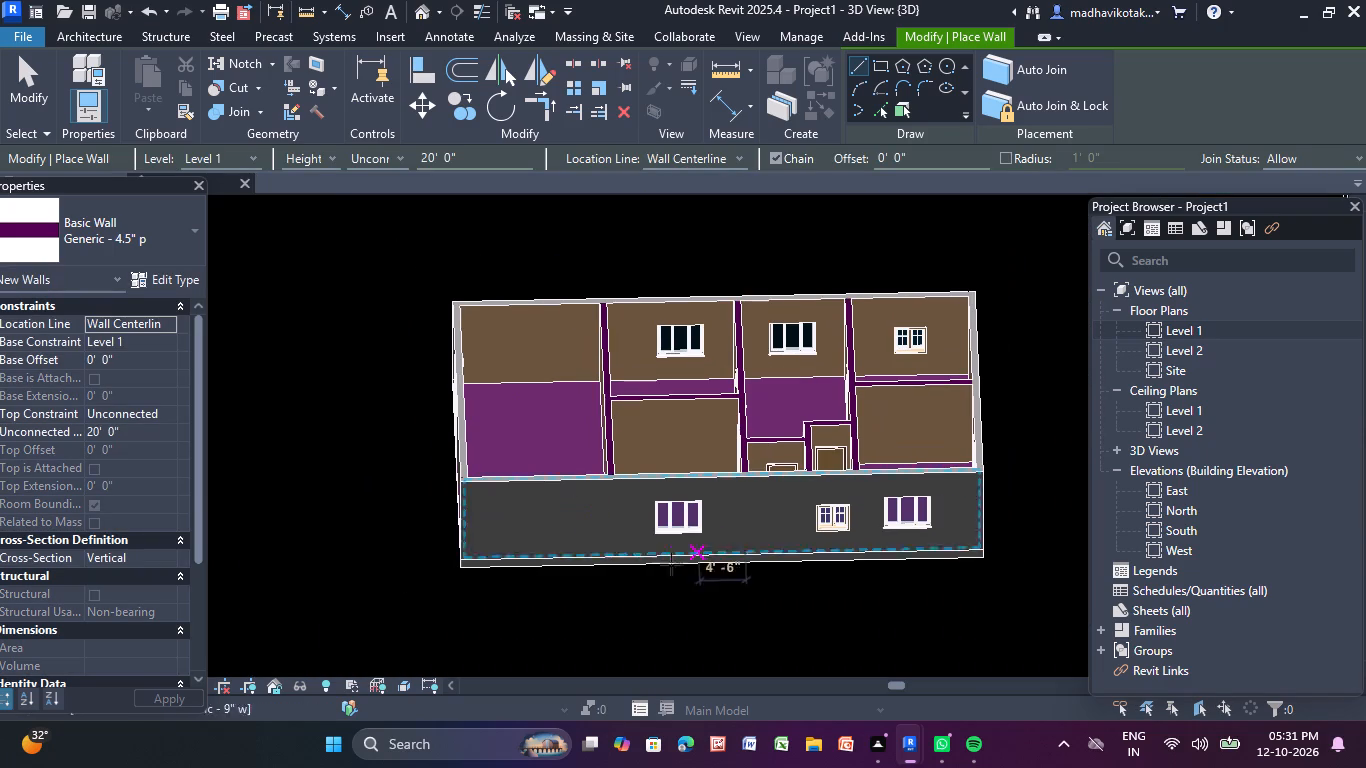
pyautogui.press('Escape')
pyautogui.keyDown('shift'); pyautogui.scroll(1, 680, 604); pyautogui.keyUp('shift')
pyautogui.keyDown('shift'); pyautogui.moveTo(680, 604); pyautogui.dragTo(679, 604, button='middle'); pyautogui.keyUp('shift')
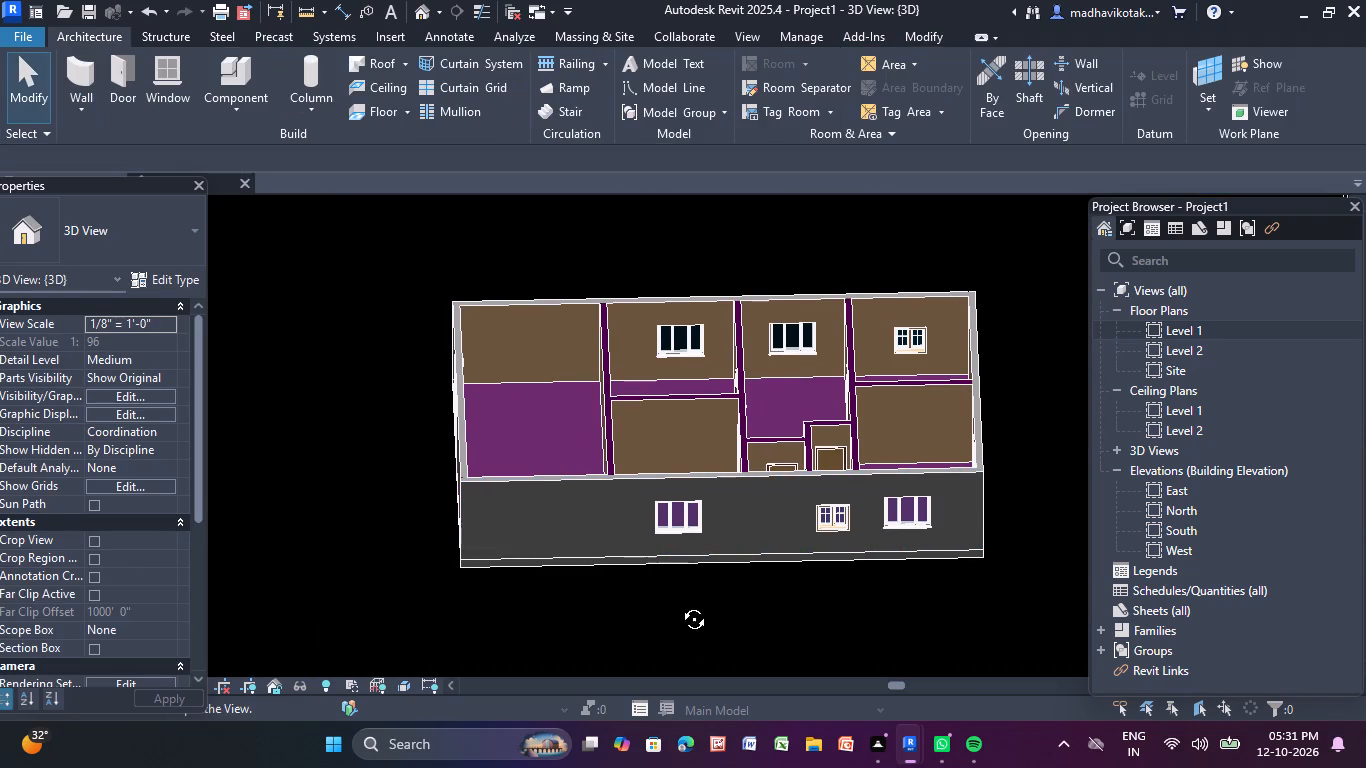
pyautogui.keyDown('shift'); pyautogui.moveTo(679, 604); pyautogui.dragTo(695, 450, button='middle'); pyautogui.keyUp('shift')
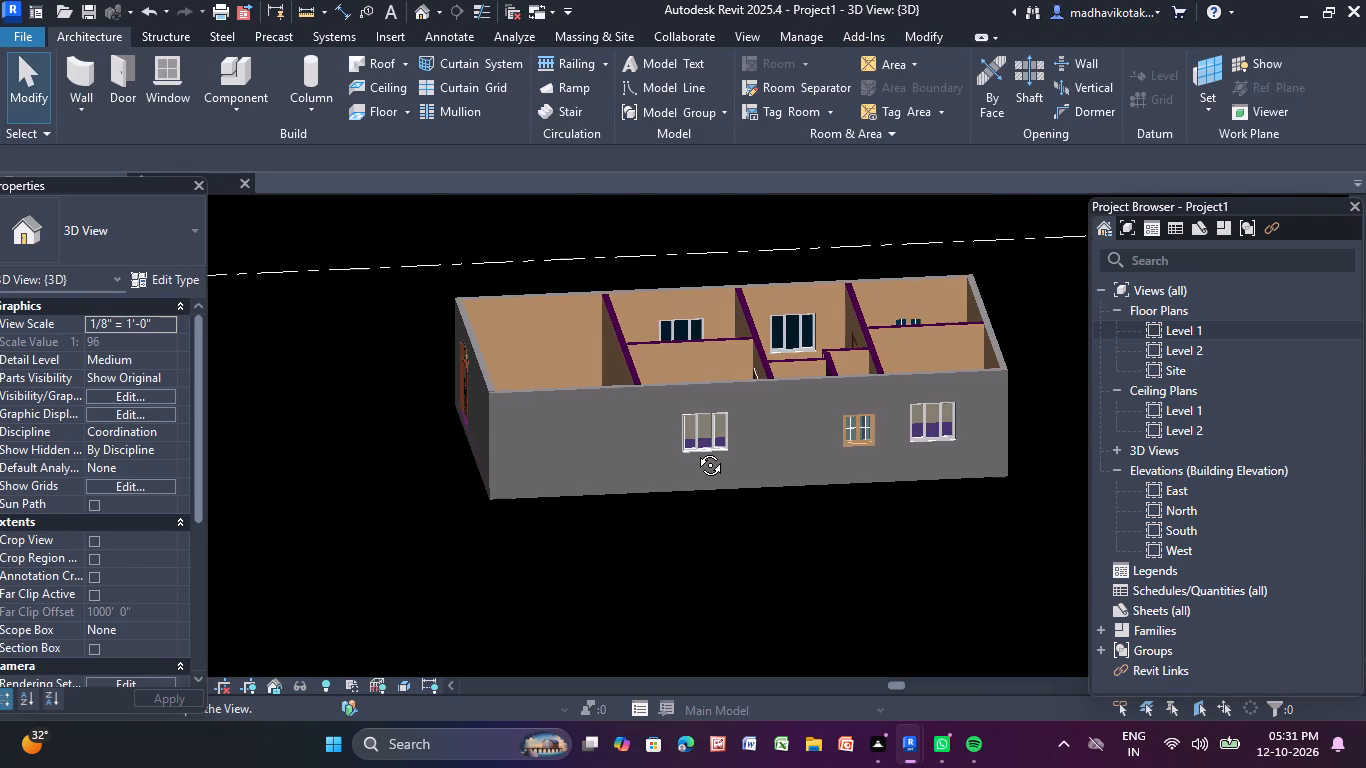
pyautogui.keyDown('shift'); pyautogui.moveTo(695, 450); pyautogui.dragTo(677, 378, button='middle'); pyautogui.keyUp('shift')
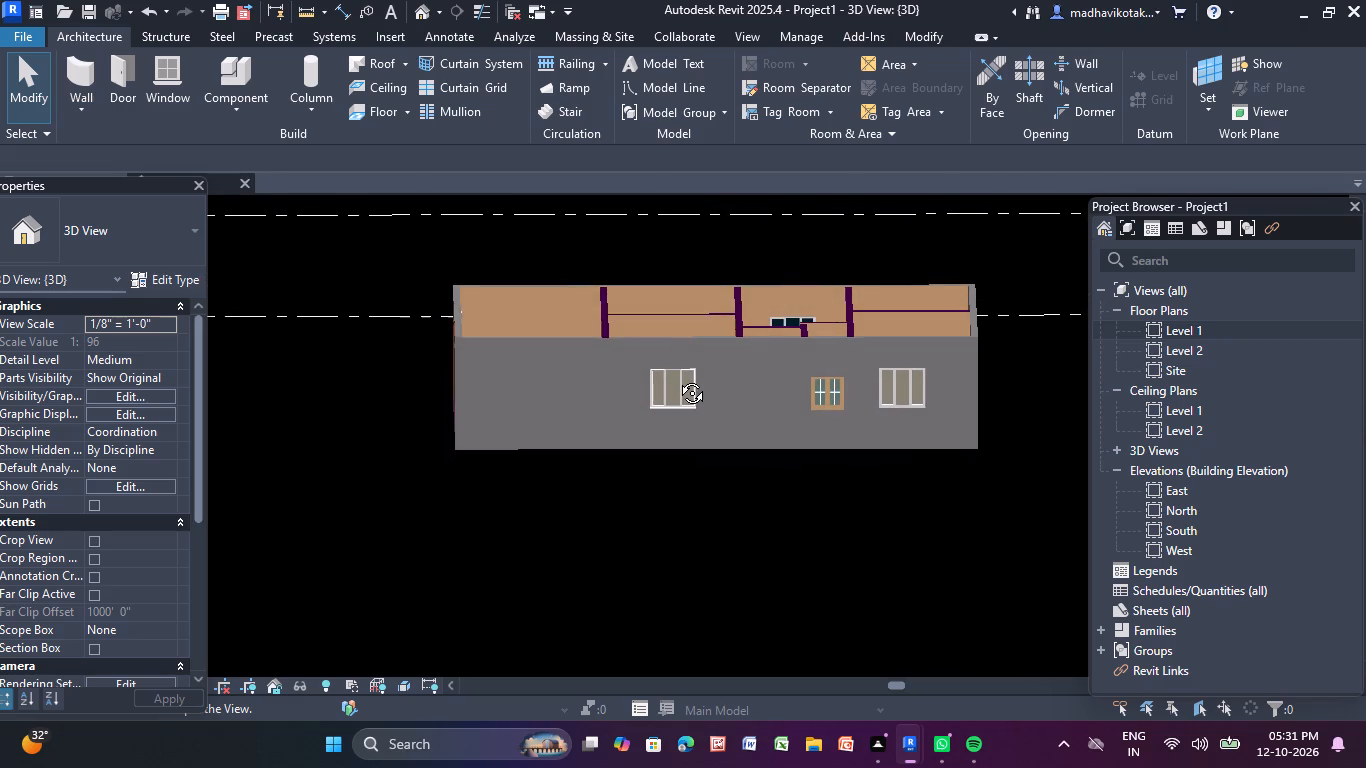
# Examine the arched double entrance door and the base of the front wall up close in the 3D view.
pyautogui.keyDown('shift'); pyautogui.moveTo(677, 378); pyautogui.dragTo(905, 385, button='middle'); pyautogui.keyUp('shift')
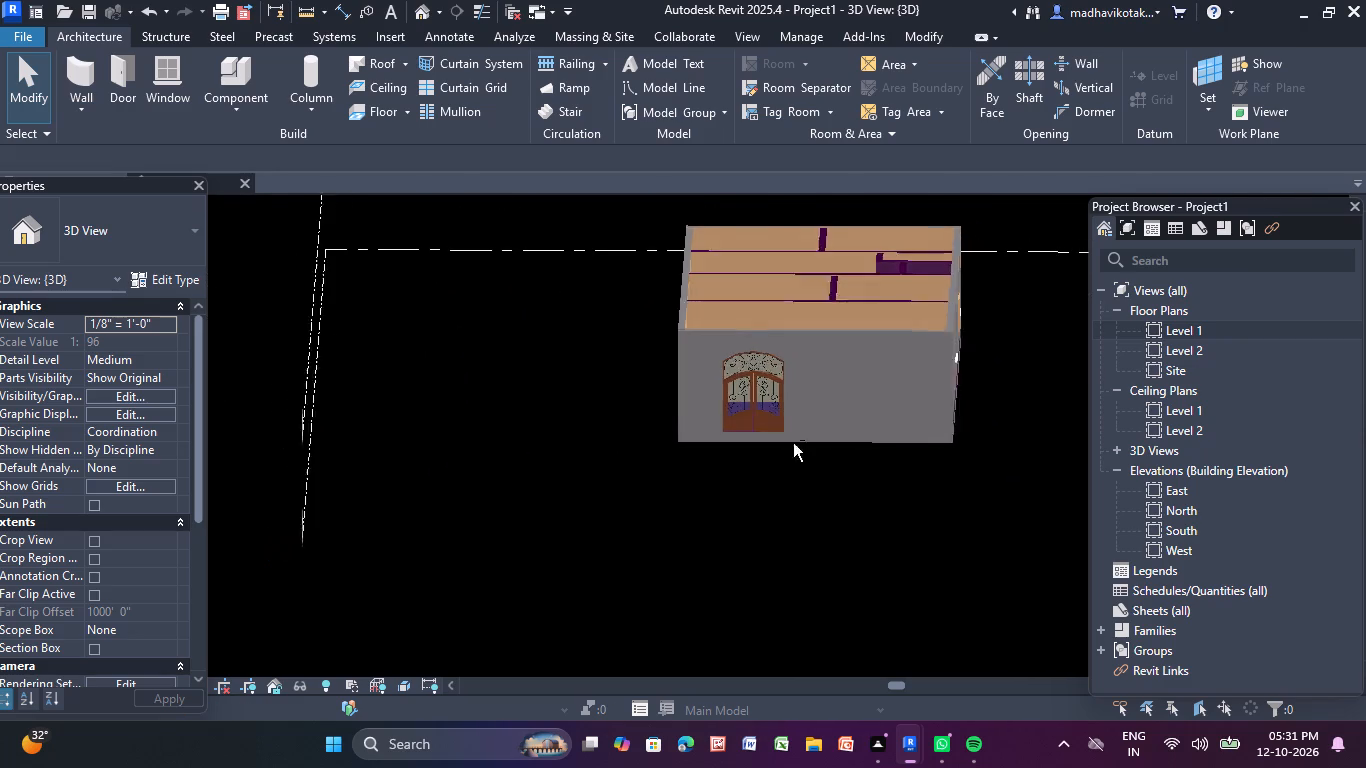
pyautogui.scroll(10, 745, 425)
pyautogui.scroll(-2, 702, 468)
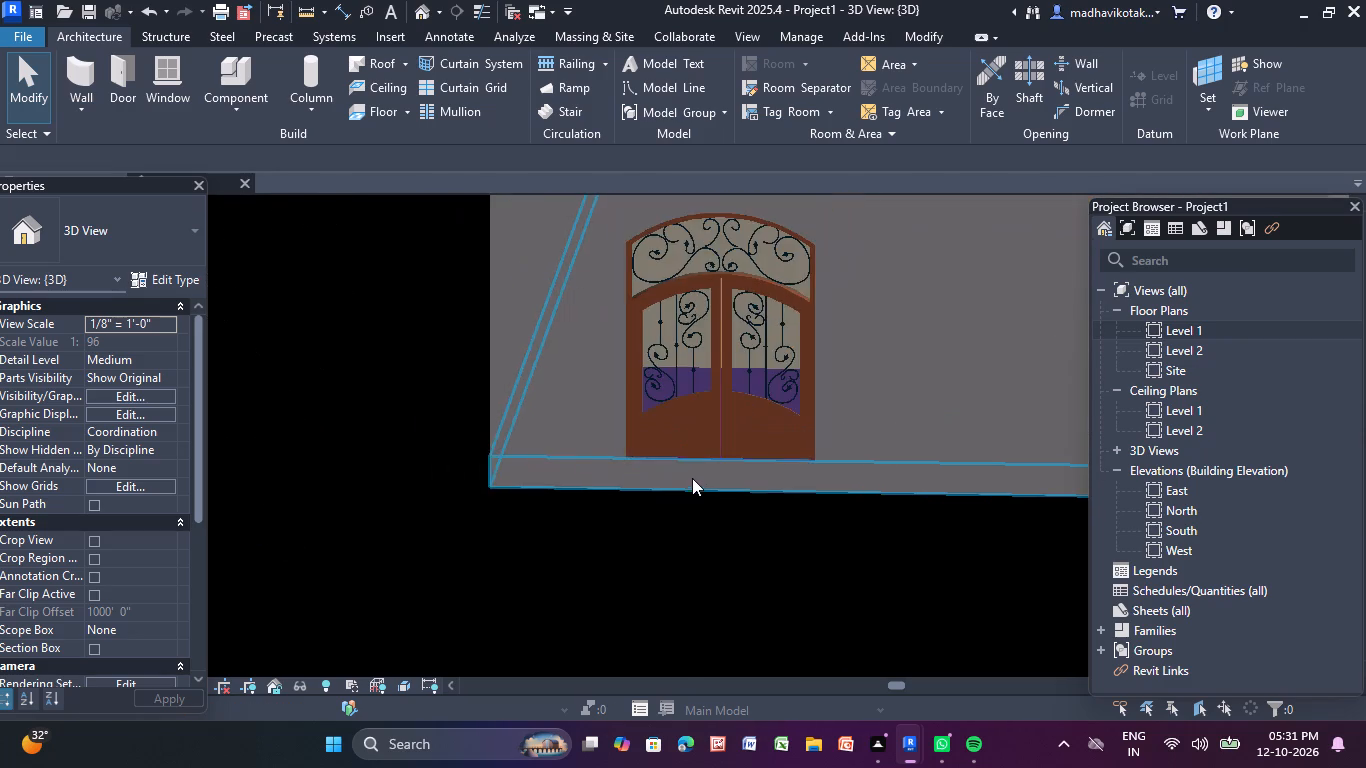
pyautogui.scroll(6, 687, 480)
pyautogui.moveTo(673, 490); pyautogui.dragTo(652, 562, button='middle')
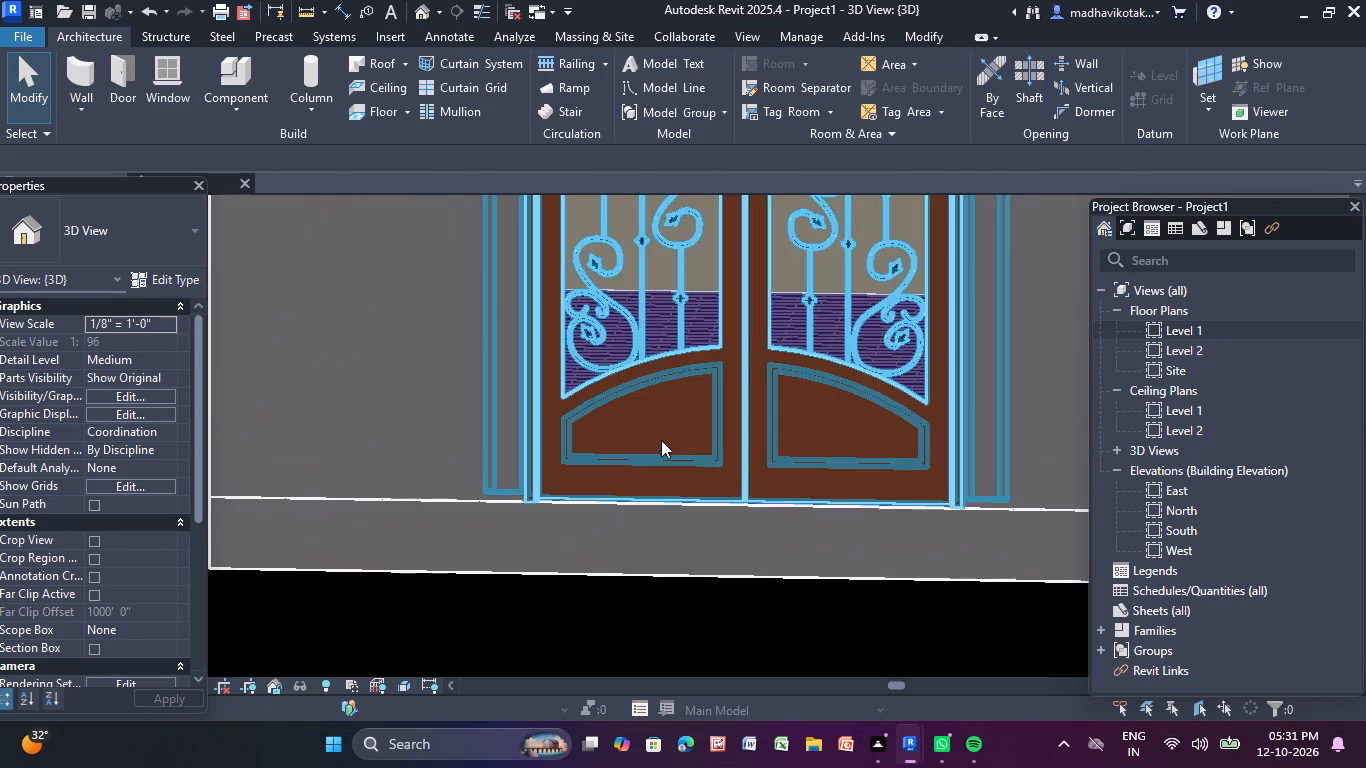
pyautogui.scroll(5, 657, 299)
pyautogui.scroll(-8, 654, 300)
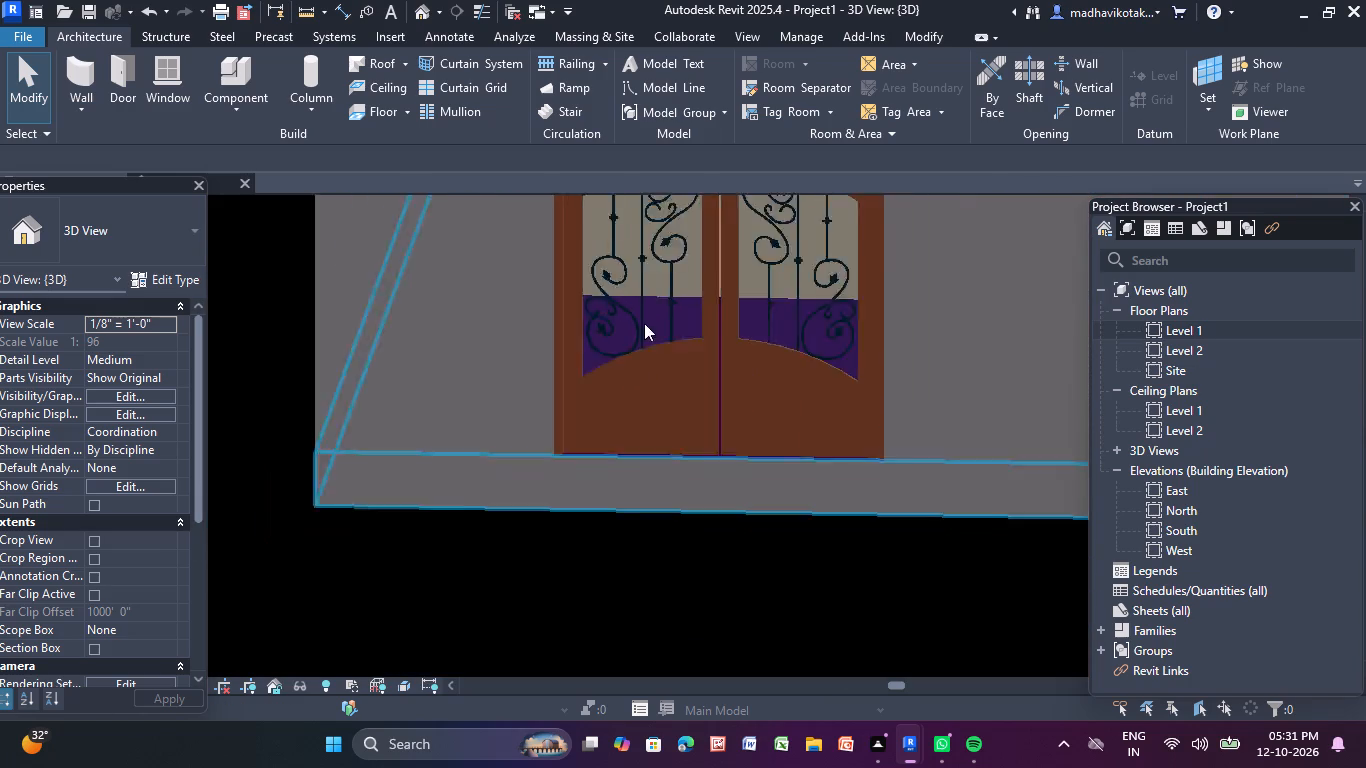
pyautogui.scroll(-3, 644, 323)
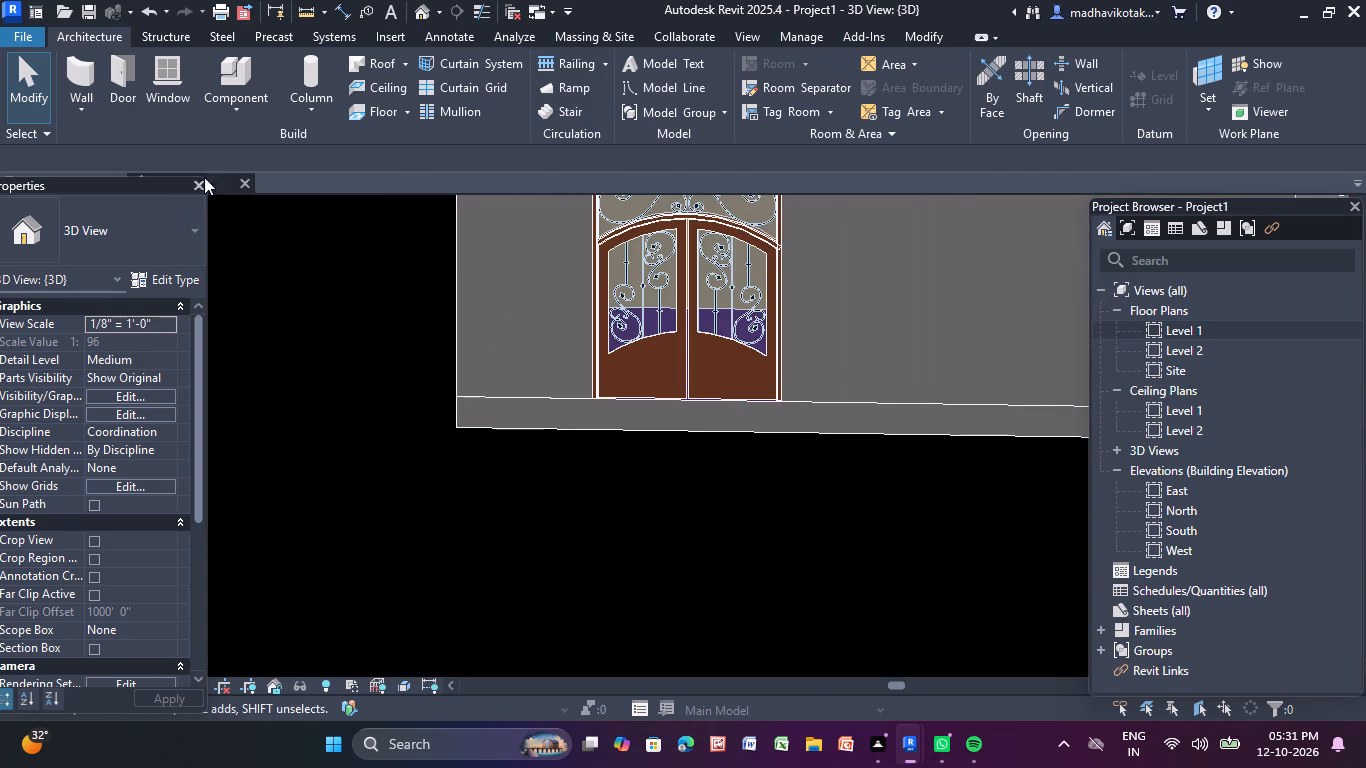
# Hide the Properties palette and switch the 3D view to the Realistic visual style.
pyautogui.click(199, 185)
pyautogui.click(115, 689)
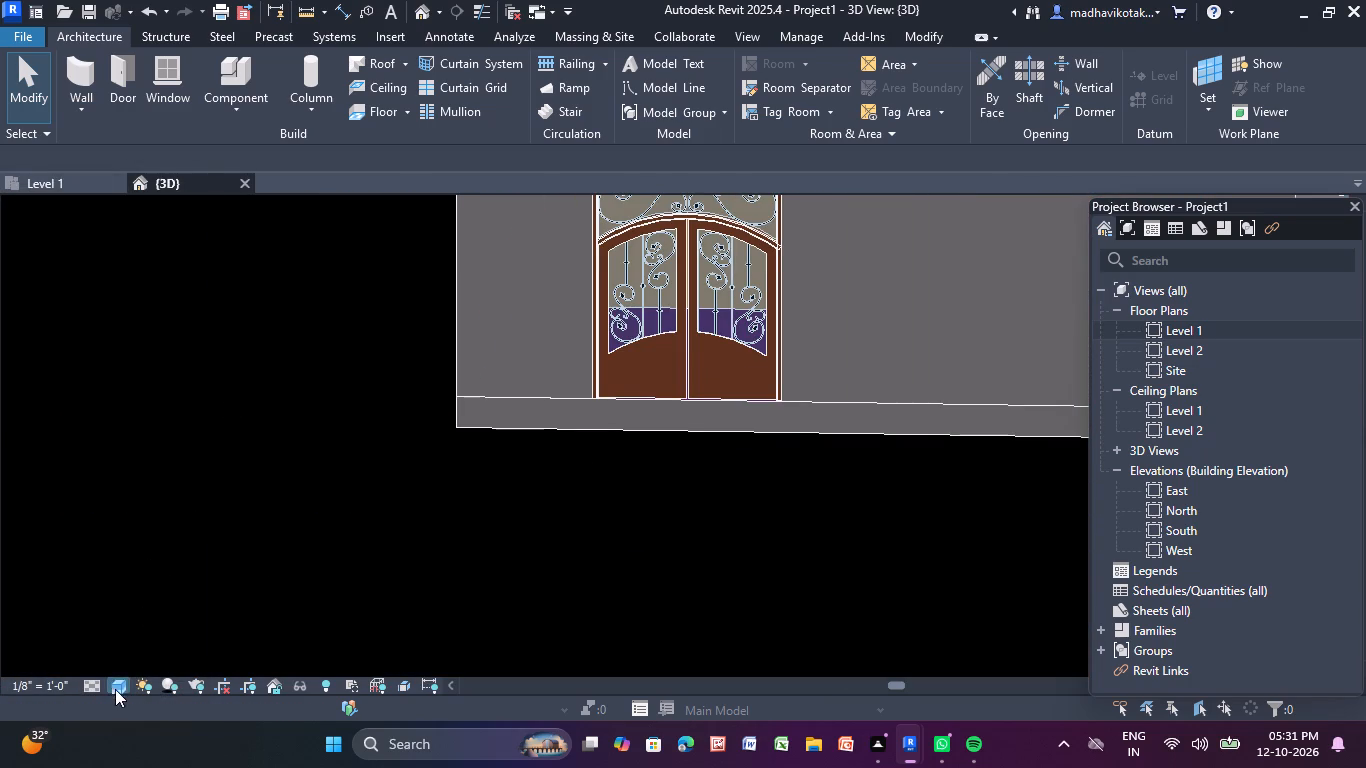
pyautogui.click(145, 659)
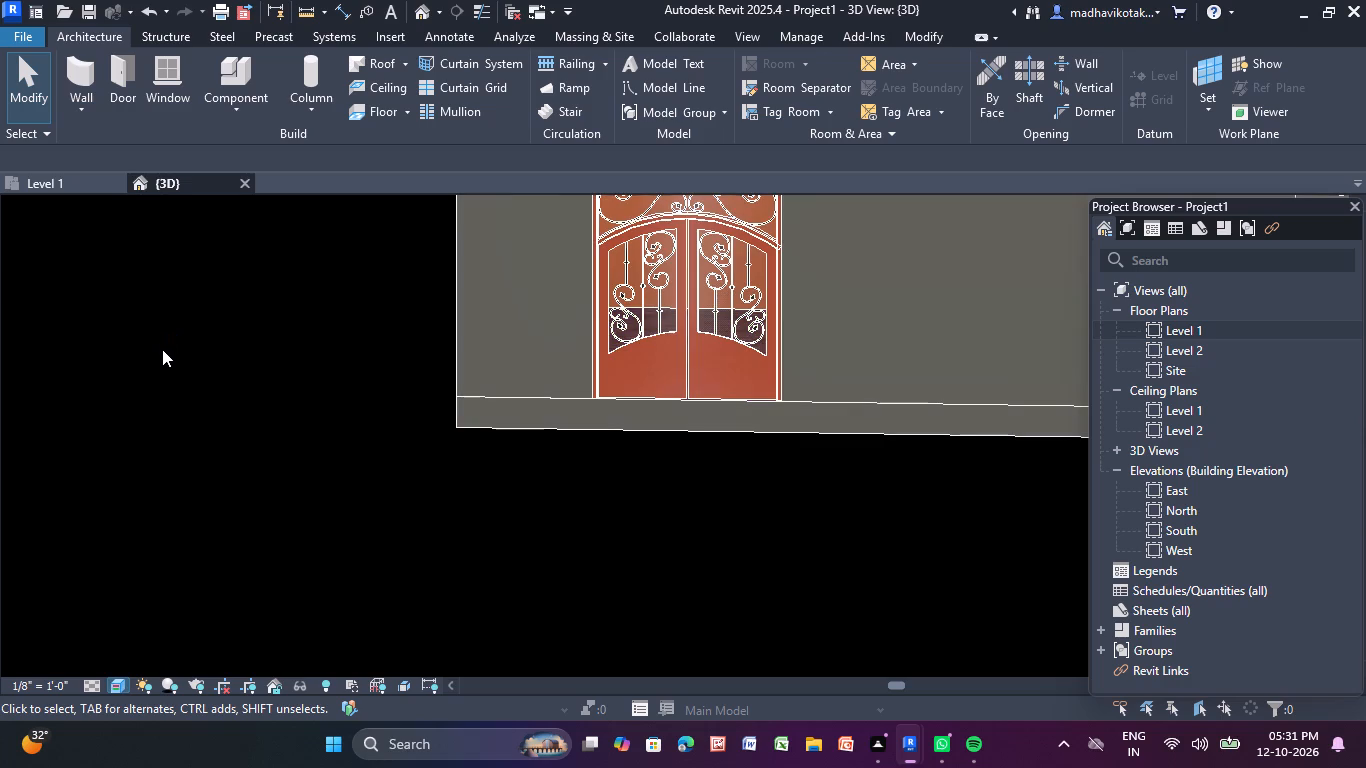
# Examine the floor finish and partition wall materials in and around the front room in the realistic 3D view.
pyautogui.scroll(-3, 162, 348)
pyautogui.scroll(-3, 750, 423)
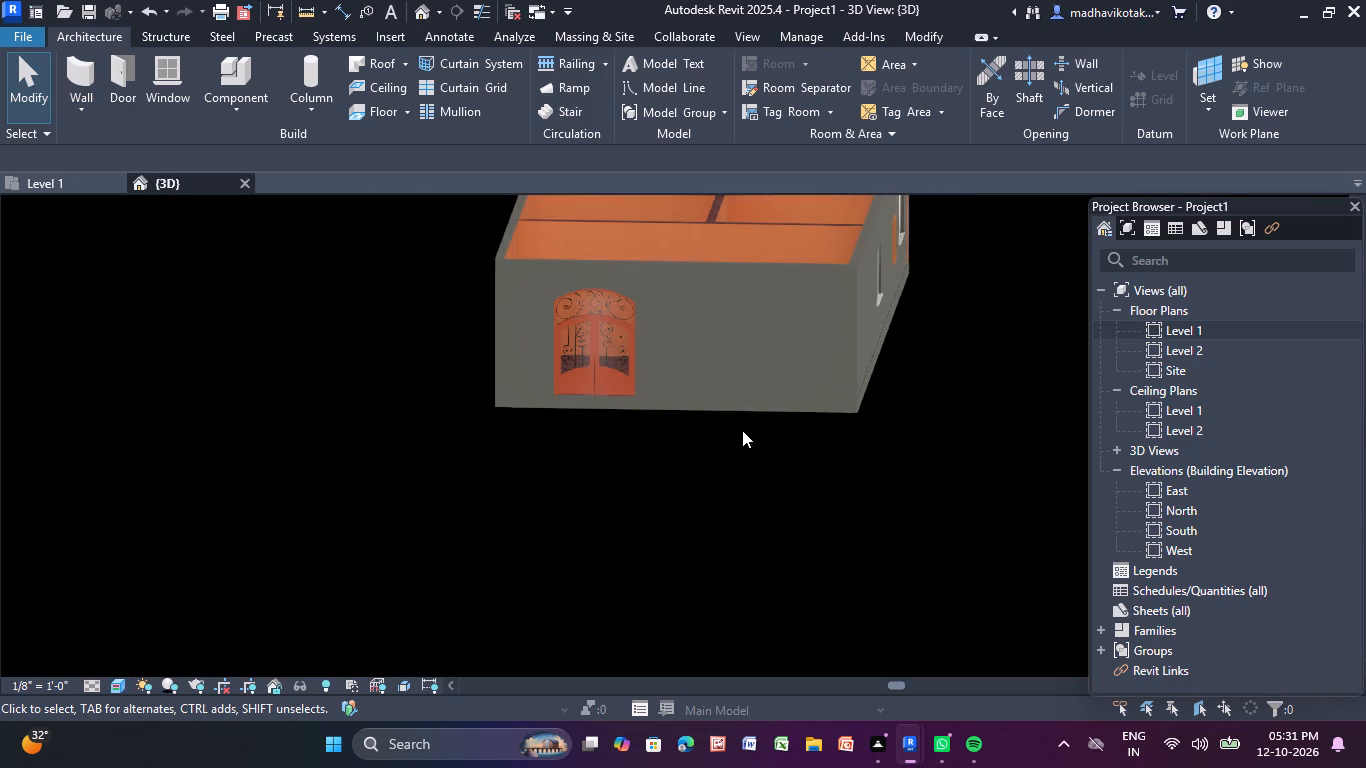
pyautogui.scroll(-1, 742, 430)
pyautogui.moveTo(741, 430); pyautogui.dragTo(714, 523, button='middle')
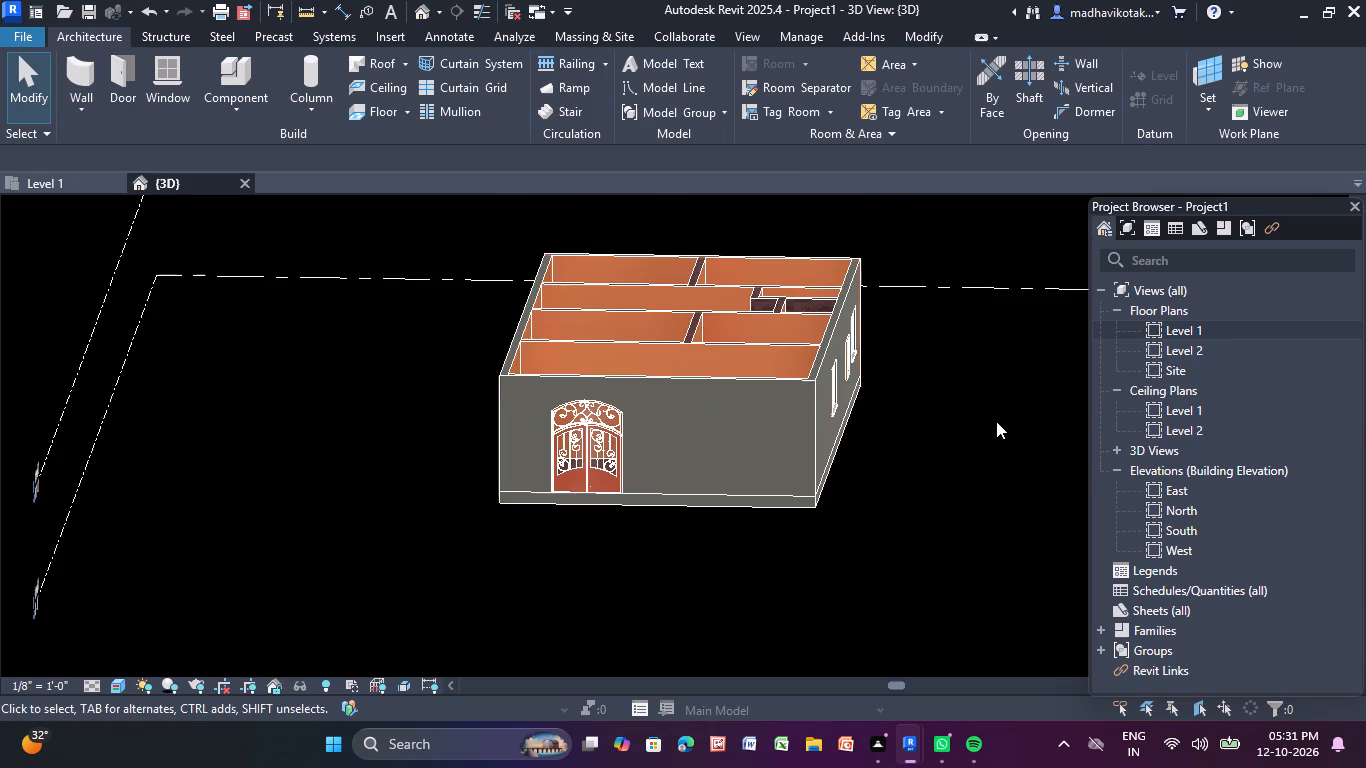
pyautogui.keyDown('shift'); pyautogui.moveTo(995, 421); pyautogui.dragTo(748, 571, button='middle'); pyautogui.keyUp('shift')
pyautogui.scroll(5, 363, 447)
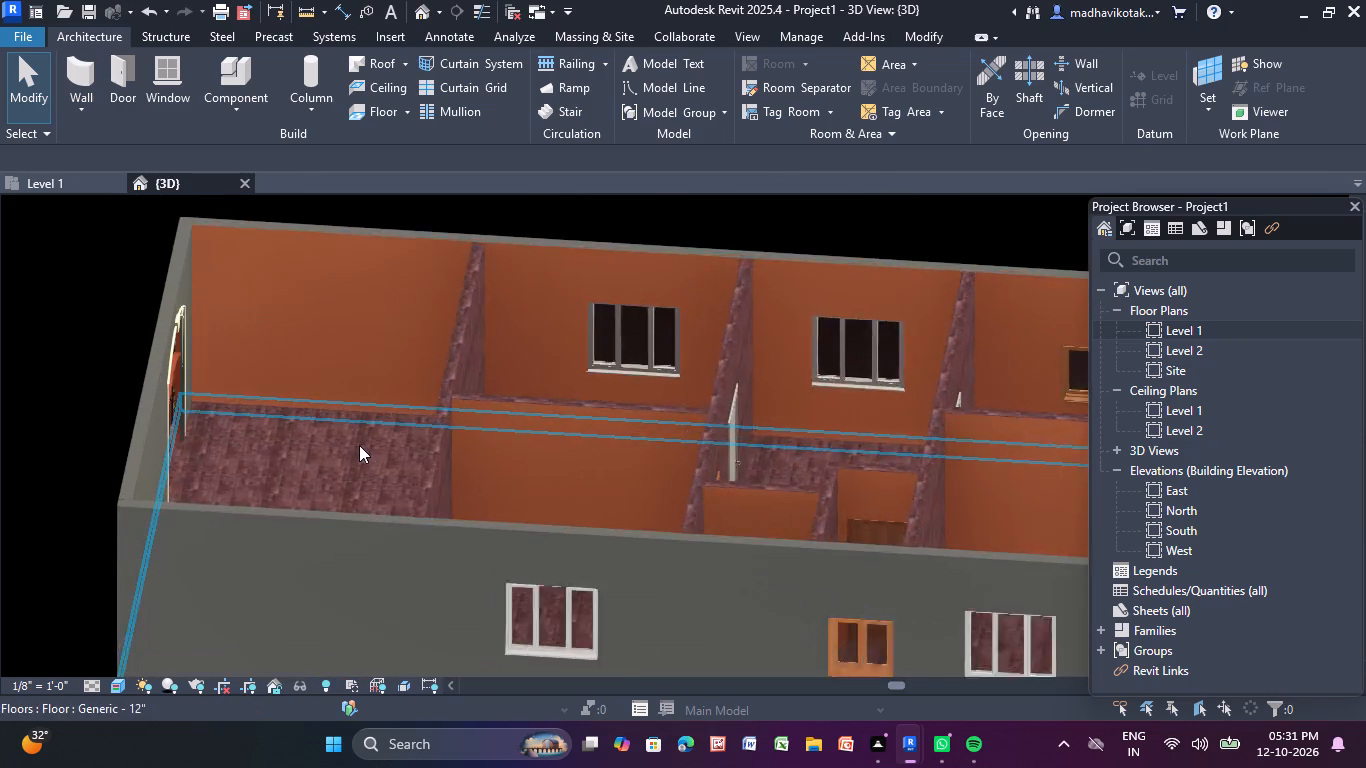
pyautogui.scroll(1, 359, 445)
pyautogui.moveTo(374, 429); pyautogui.dragTo(622, 372, button='middle')
pyautogui.scroll(3, 622, 372)
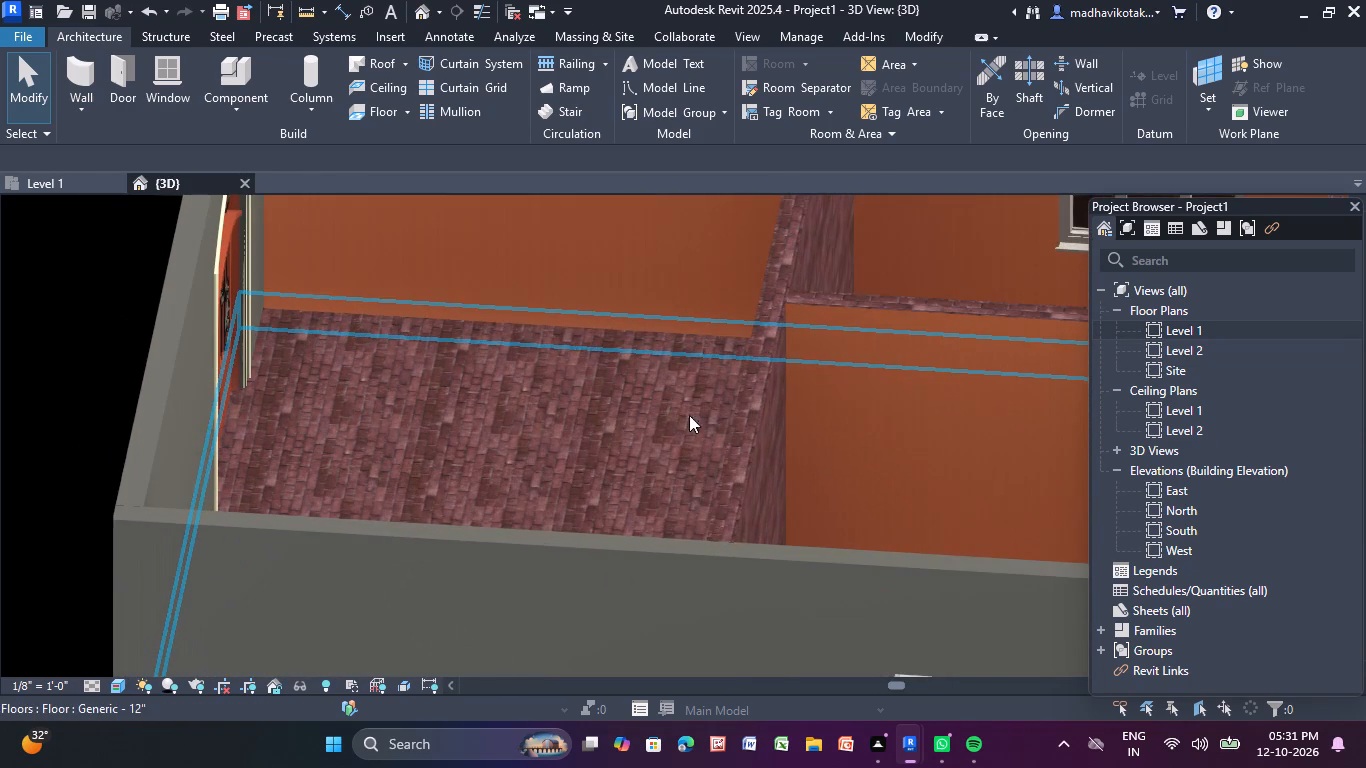
pyautogui.scroll(-4, 732, 426)
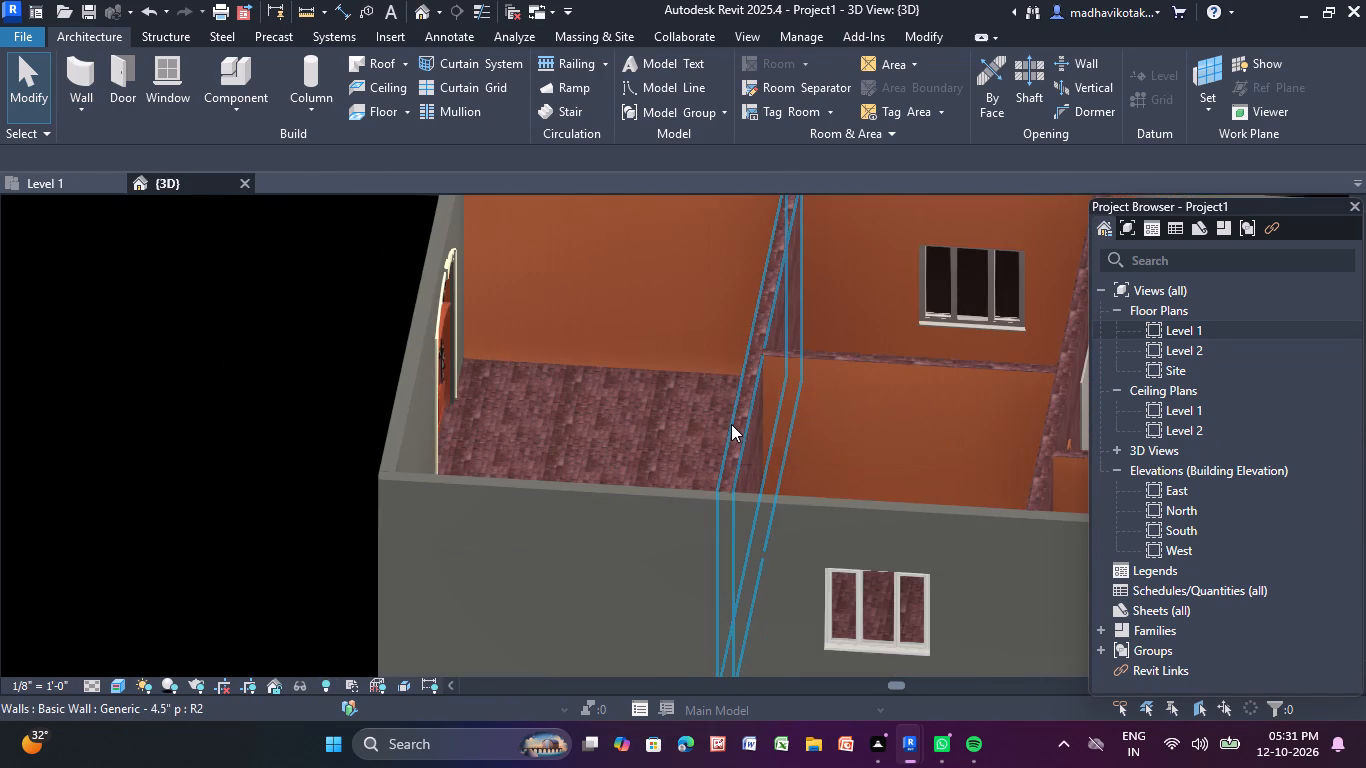
pyautogui.scroll(-5, 731, 423)
pyautogui.scroll(-3, 886, 592)
# Examine the building's exterior walls, windows and entrance door from both long sides.
pyautogui.moveTo(856, 608); pyautogui.dragTo(634, 523, button='middle')
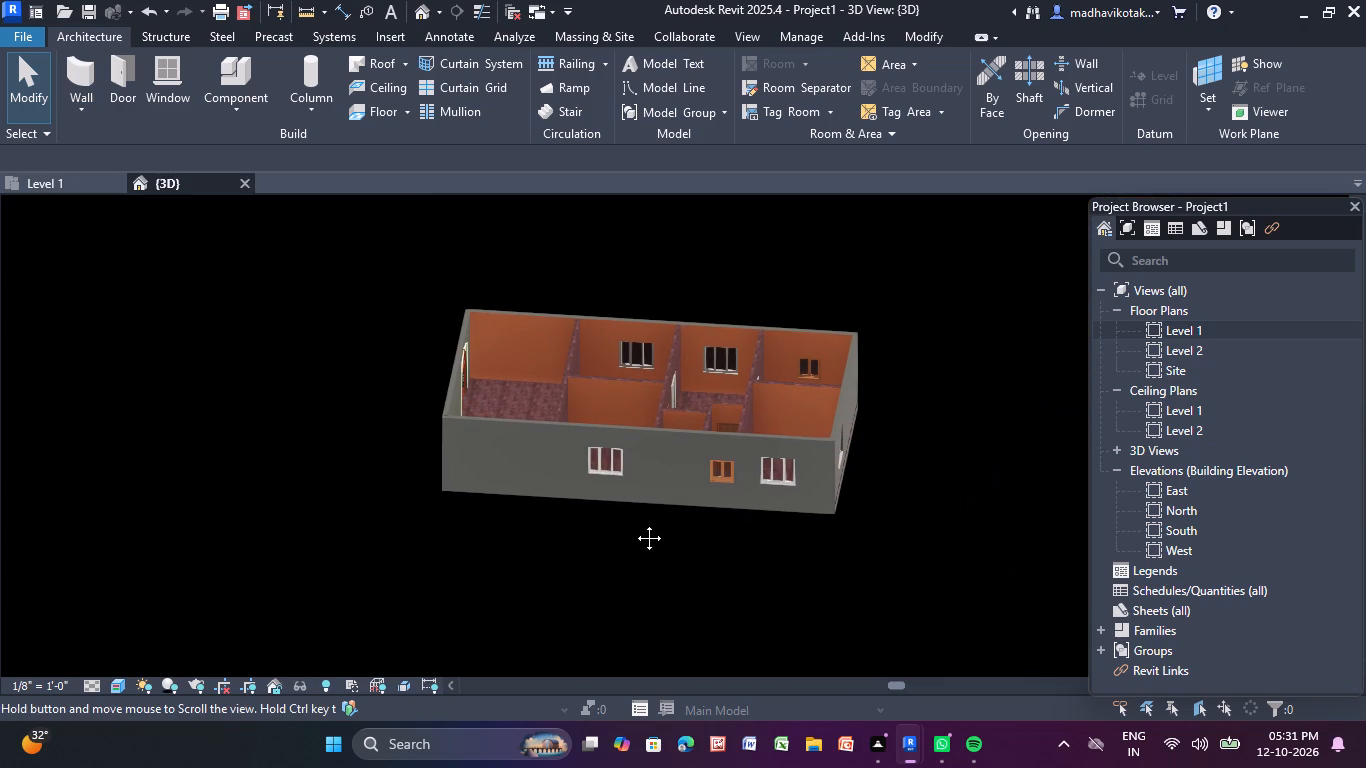
pyautogui.moveTo(634, 523); pyautogui.dragTo(784, 557, button='middle')
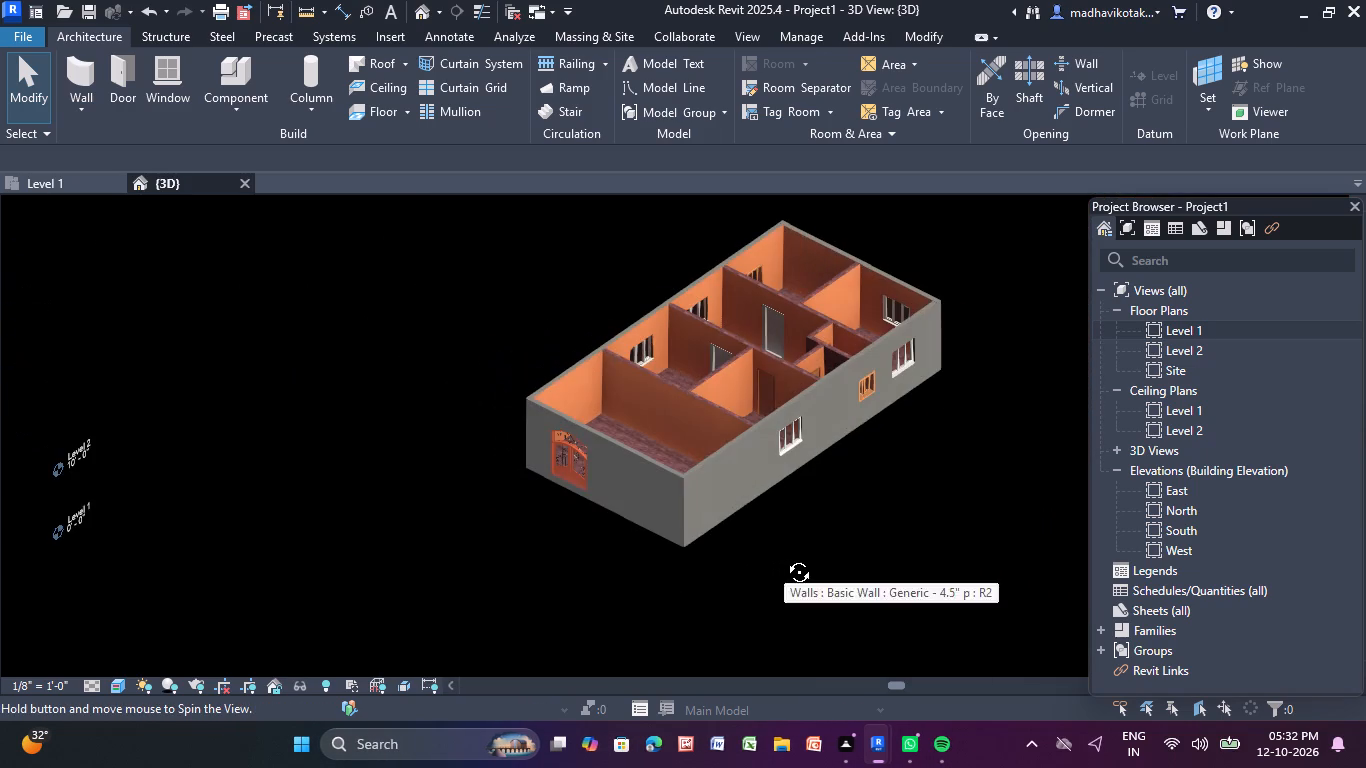
pyautogui.moveTo(784, 557); pyautogui.dragTo(781, 543, button='middle')
pyautogui.scroll(6, 667, 553)
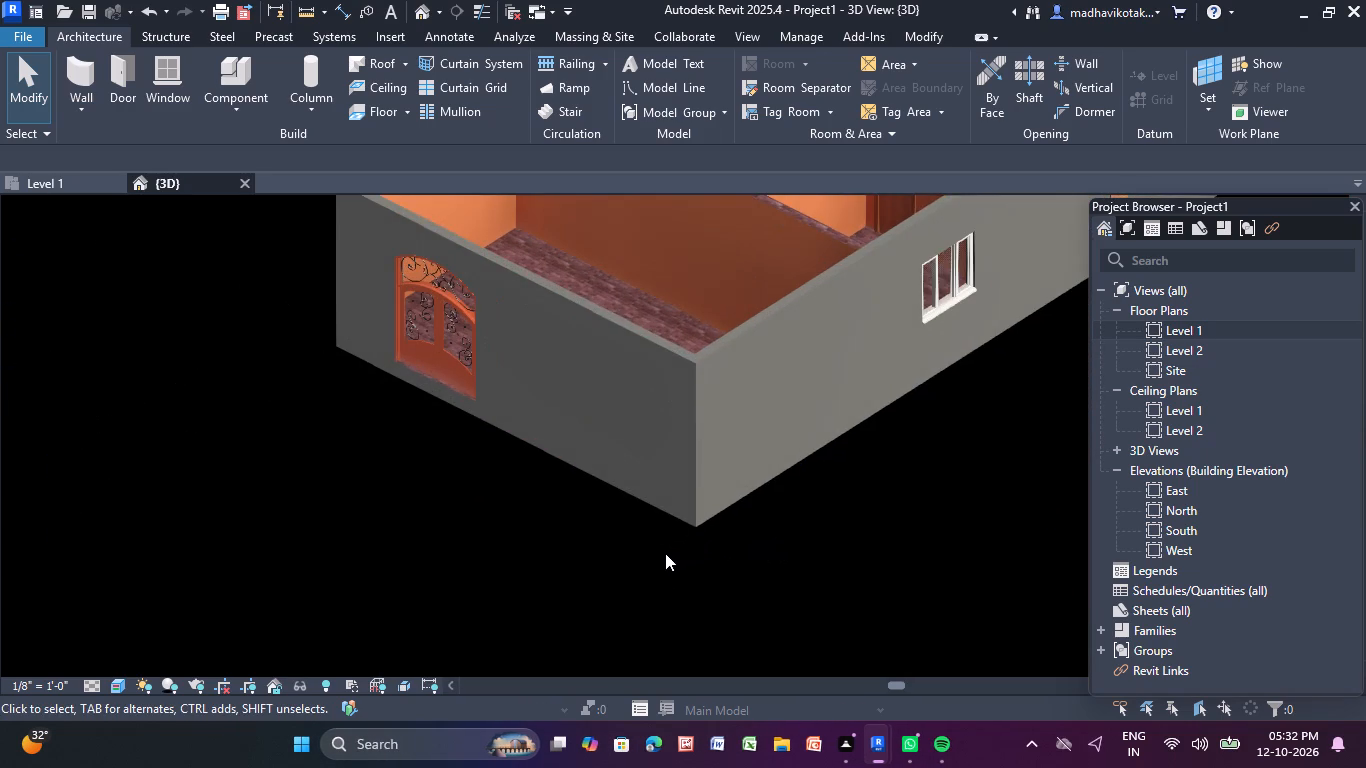
pyautogui.scroll(-4, 665, 554)
pyautogui.keyDown('shift'); pyautogui.scroll(-1, 651, 568); pyautogui.keyUp('shift')
pyautogui.keyDown('shift'); pyautogui.moveTo(650, 568); pyautogui.dragTo(652, 567, button='middle'); pyautogui.keyUp('shift')
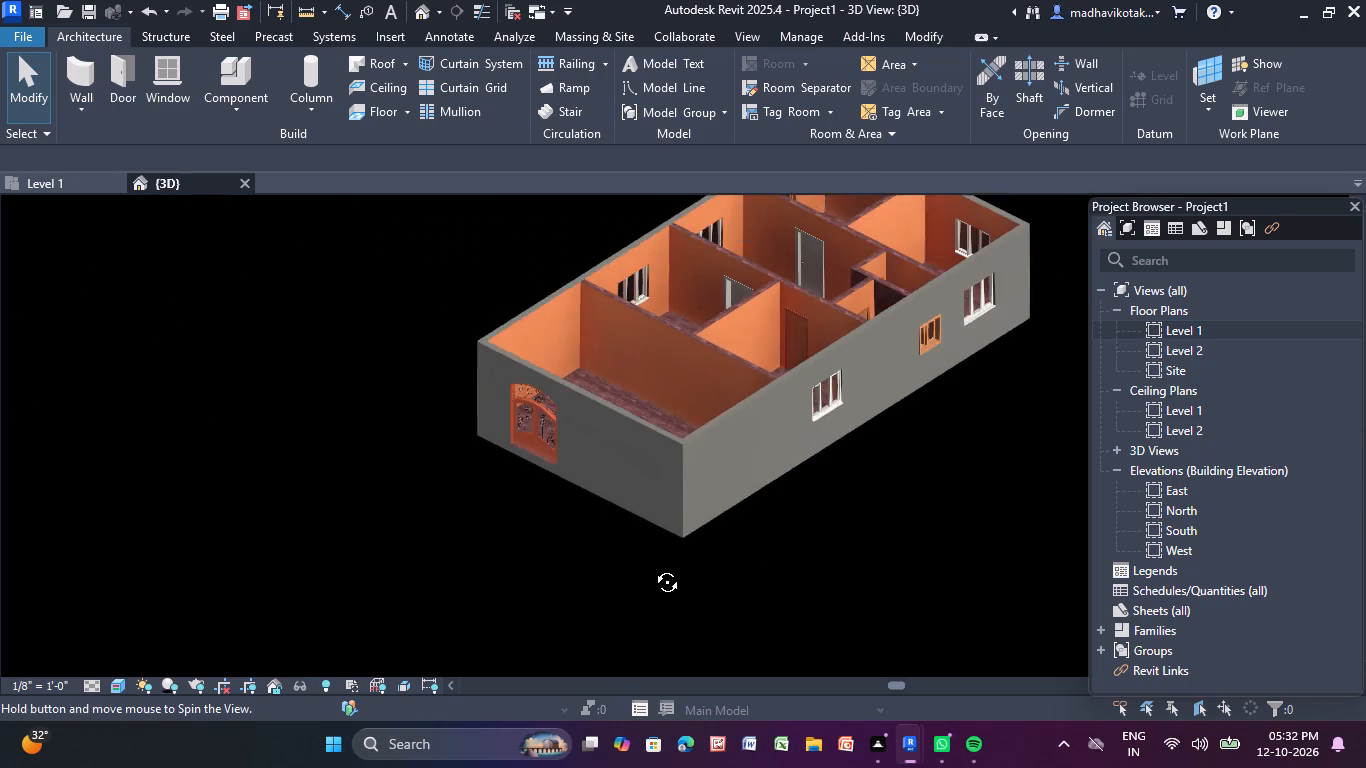
pyautogui.keyDown('shift'); pyautogui.moveTo(652, 567); pyautogui.dragTo(942, 521, button='middle'); pyautogui.keyUp('shift')
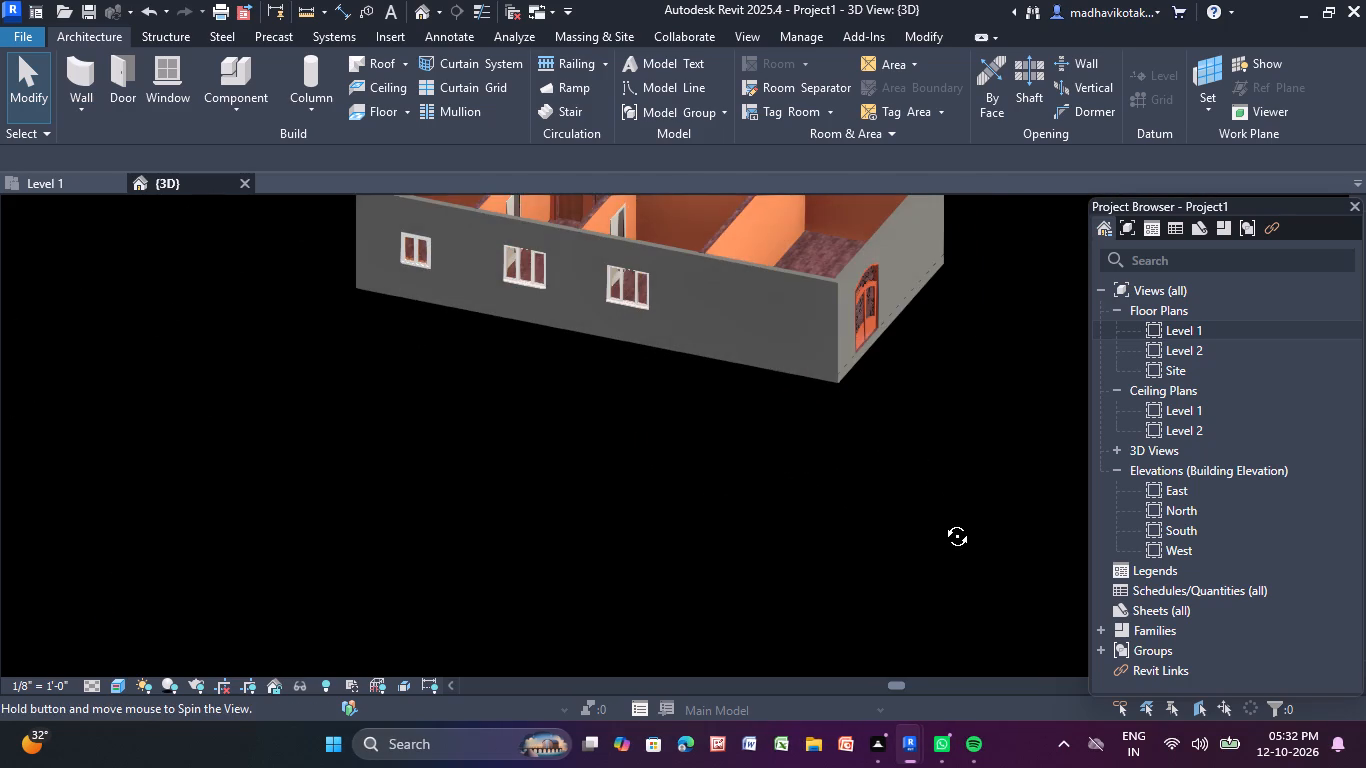
pyautogui.keyDown('shift'); pyautogui.moveTo(942, 521); pyautogui.dragTo(942, 516, button='middle'); pyautogui.keyUp('shift')
pyautogui.moveTo(603, 445); pyautogui.dragTo(550, 567, button='middle')
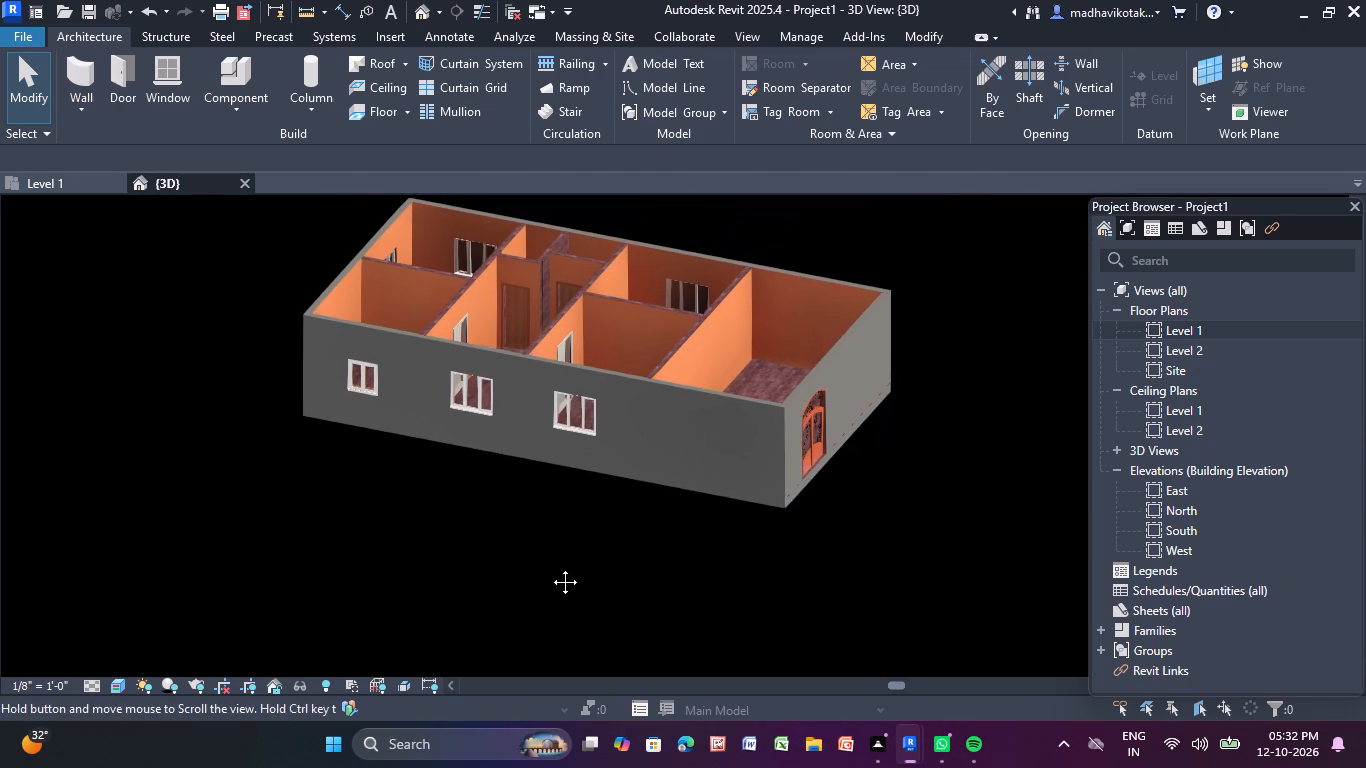
pyautogui.moveTo(550, 567); pyautogui.dragTo(530, 535, button='middle')
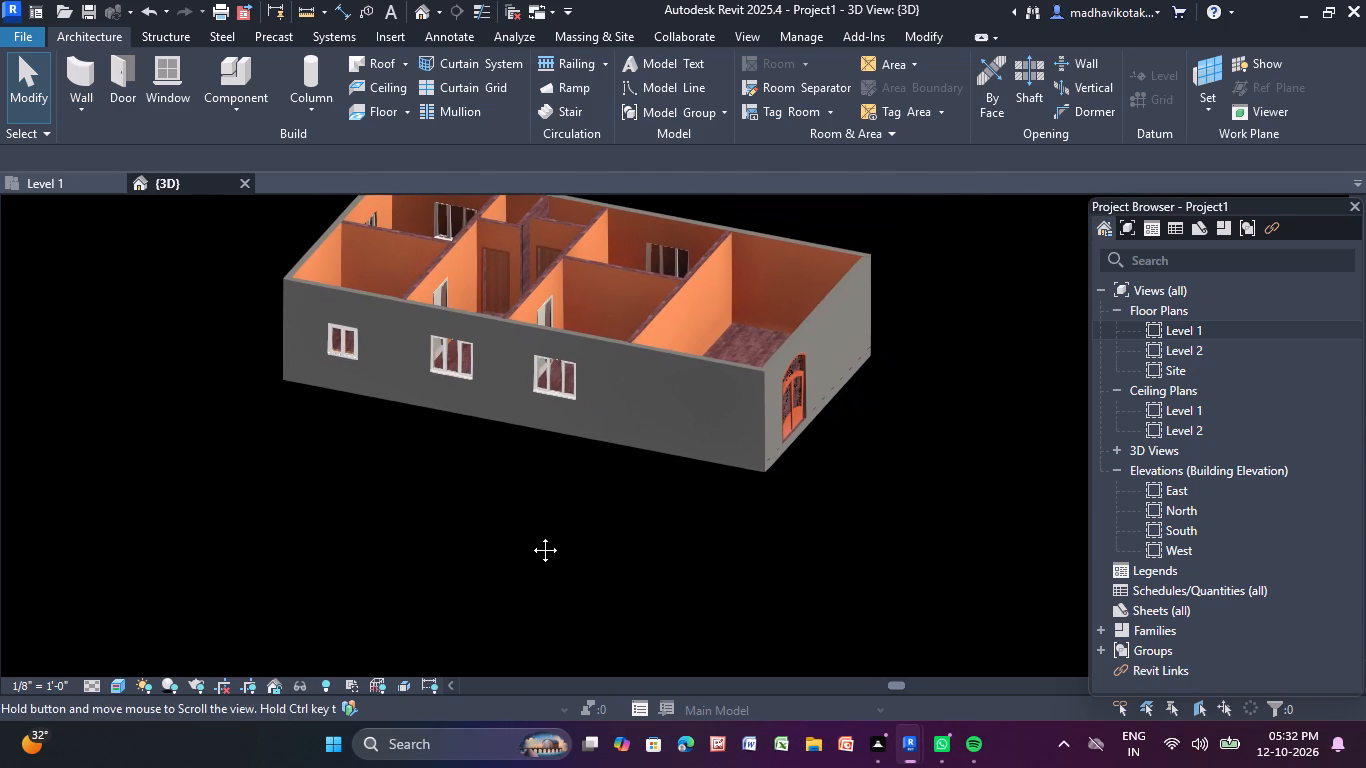
pyautogui.moveTo(530, 535); pyautogui.dragTo(532, 528, button='middle')
# Show the Properties palette again beside the 3D view.
pyautogui.rightClick(298, 503)
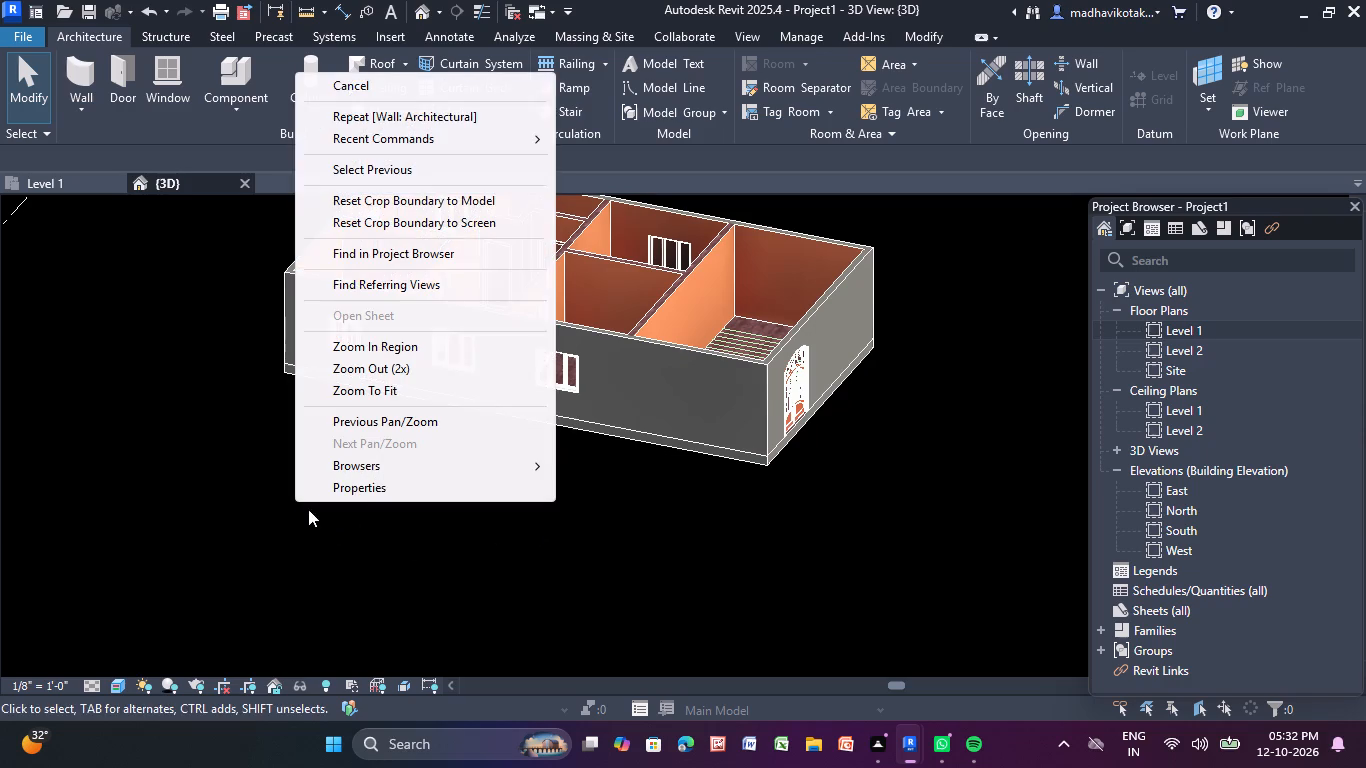
pyautogui.click(343, 478)
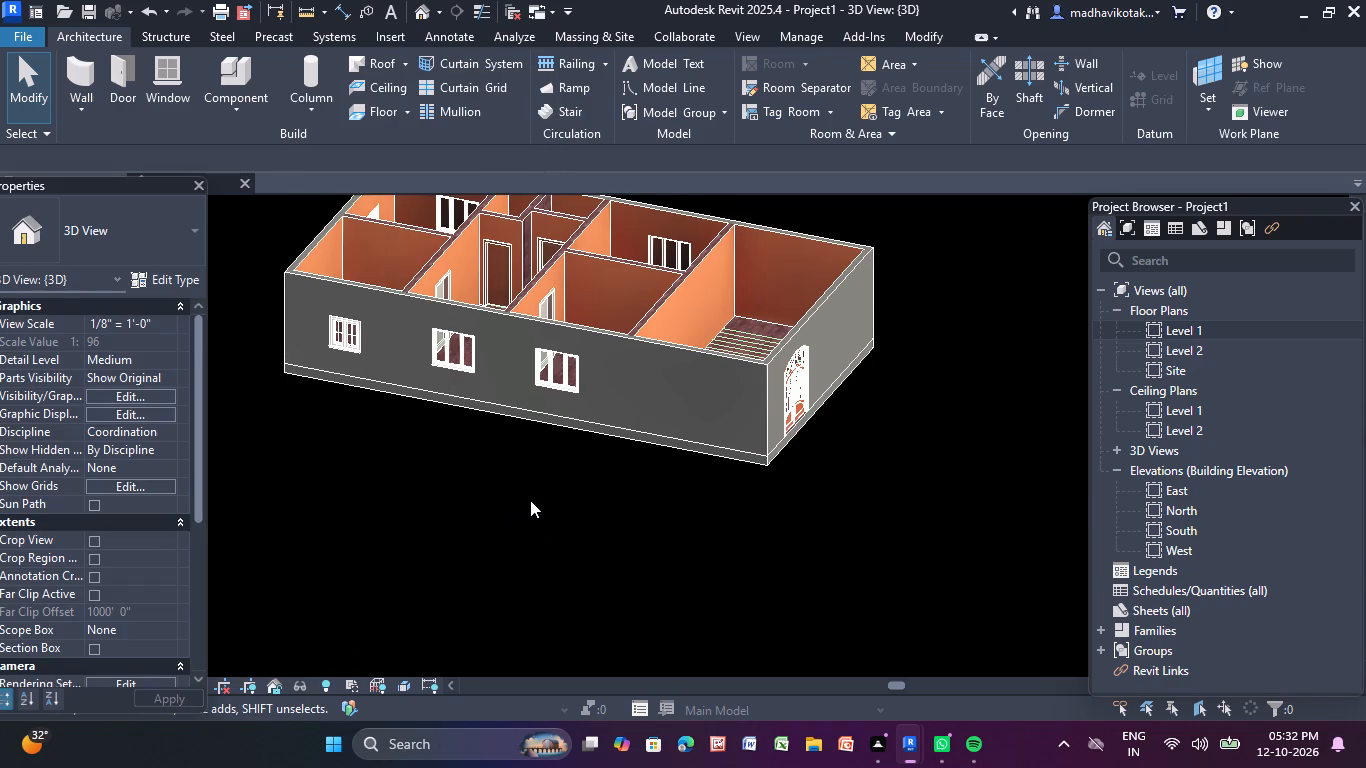
pyautogui.scroll(-2, 540, 496)
pyautogui.scroll(3, 506, 471)
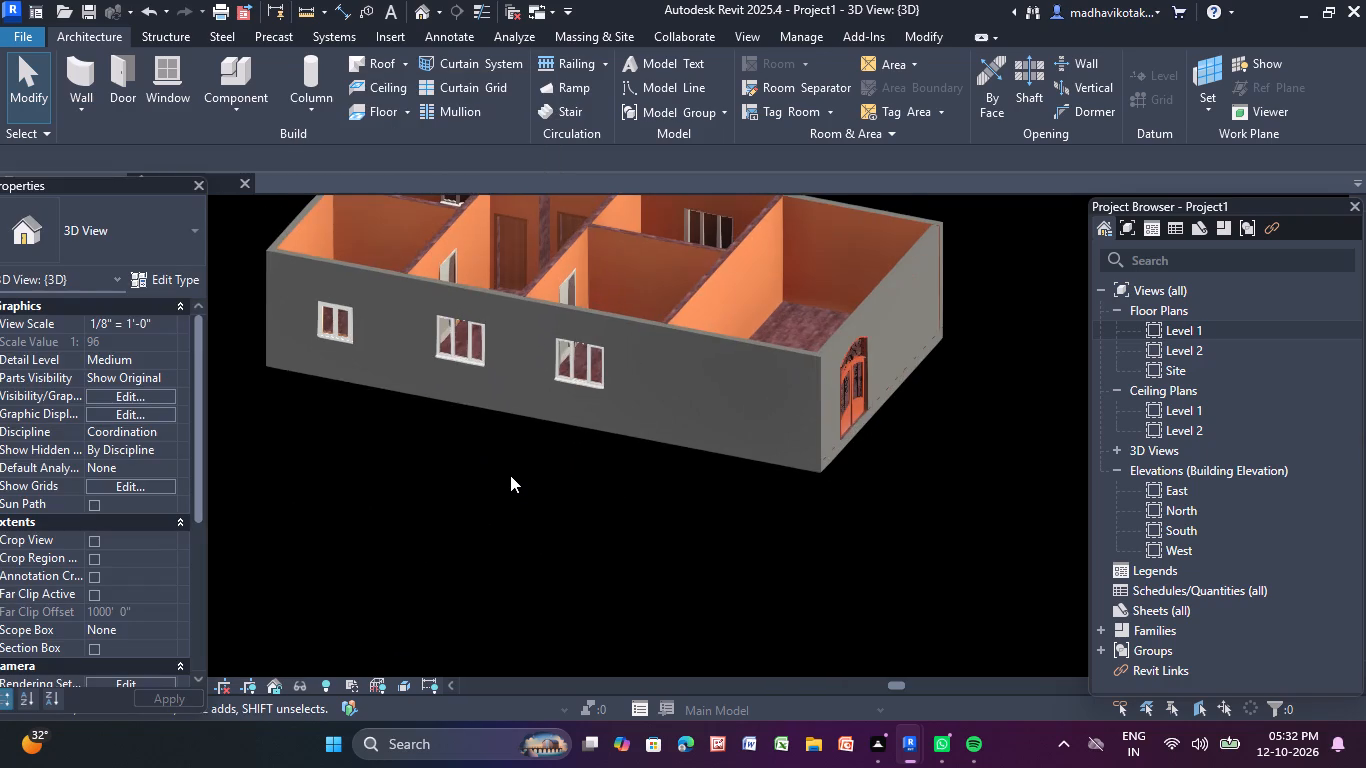
pyautogui.moveTo(892, 490); pyautogui.dragTo(855, 533, button='middle')
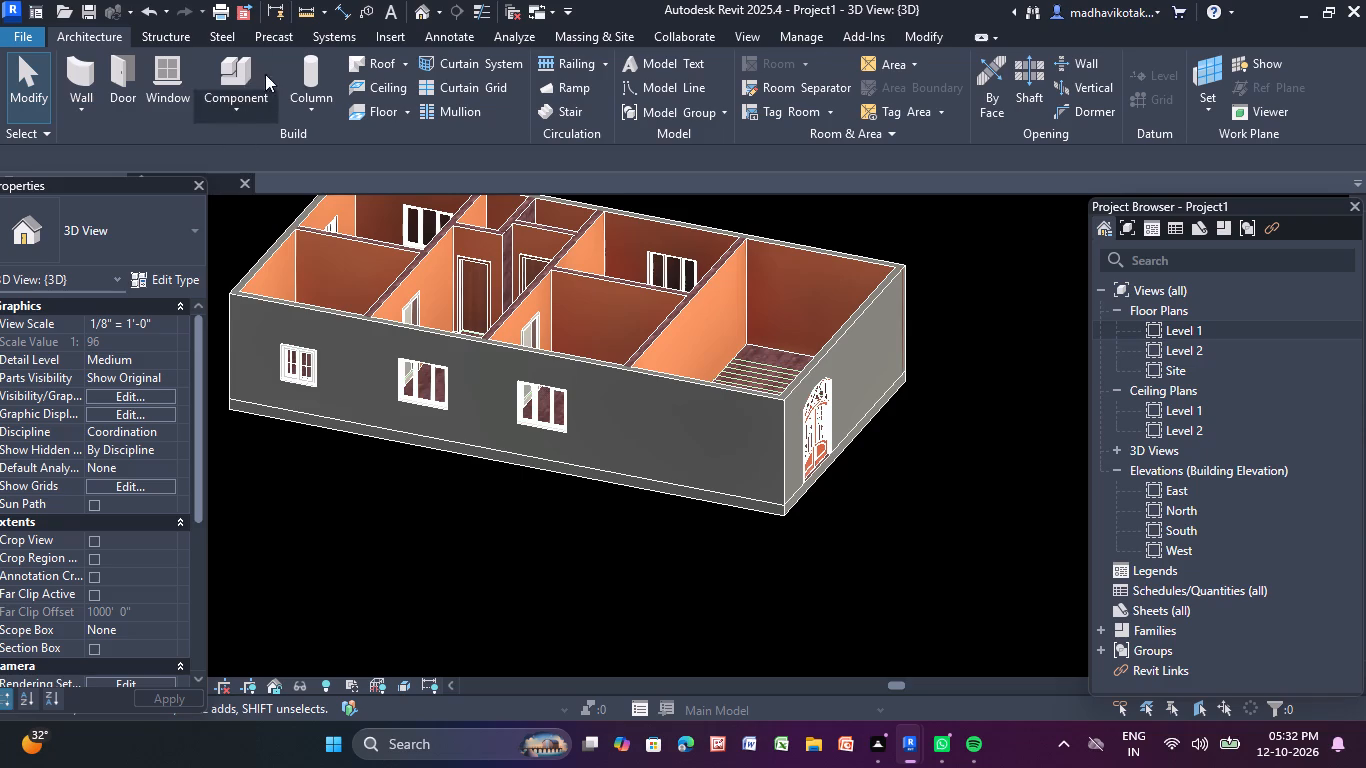
# Open the Level 1 floor plan and examine the front room with its set of parallel green lines.
pyautogui.doubleClick(1260, 329)
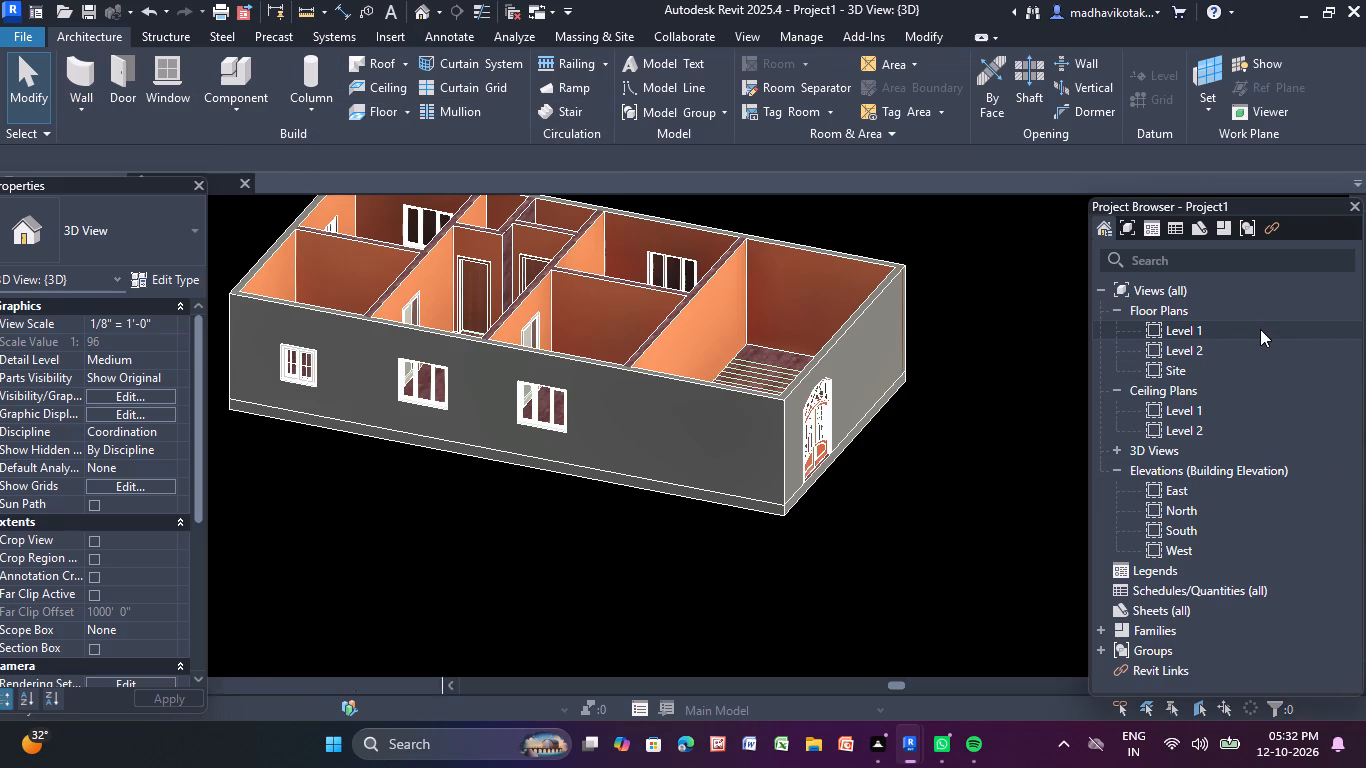
pyautogui.moveTo(604, 554); pyautogui.dragTo(598, 550, button='middle')
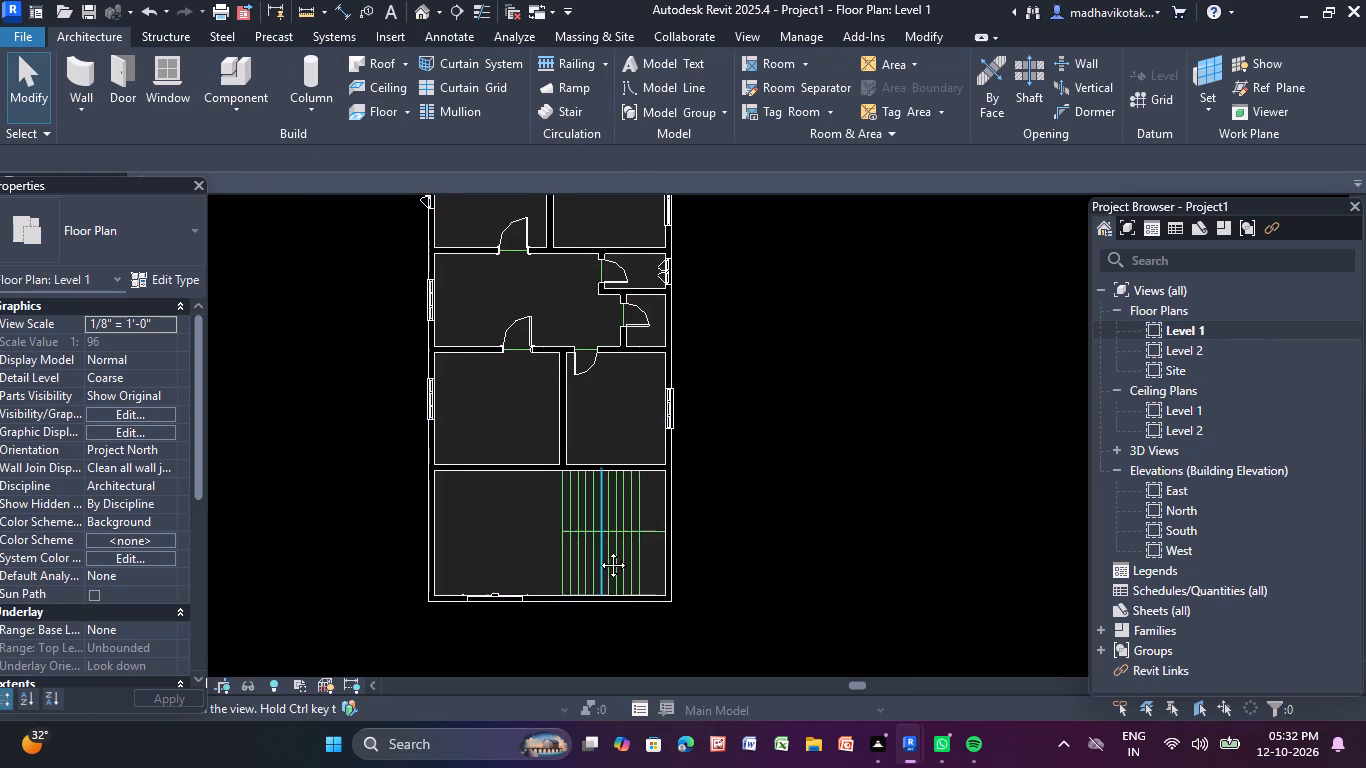
pyautogui.moveTo(598, 550); pyautogui.dragTo(585, 524, button='middle')
pyautogui.scroll(4, 594, 544)
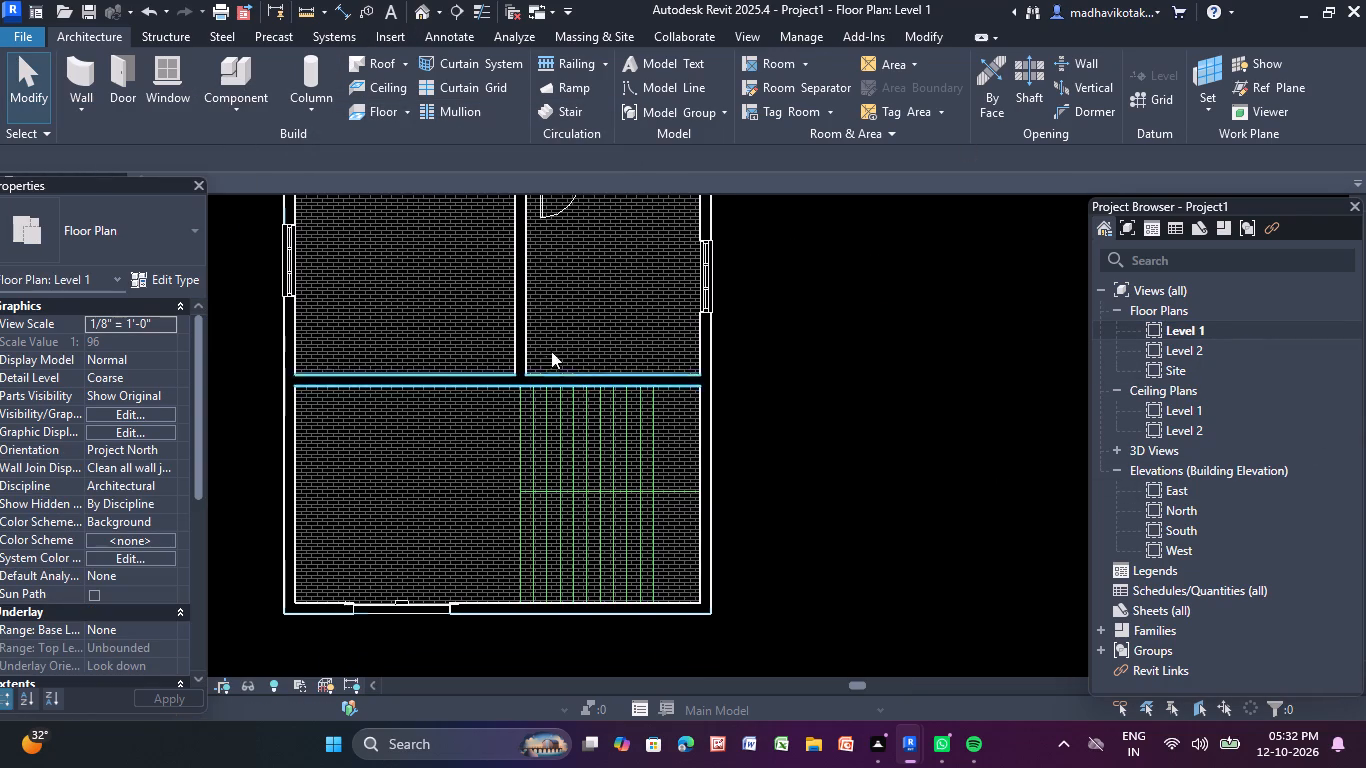
pyautogui.press('Escape')
pyautogui.press('Escape')
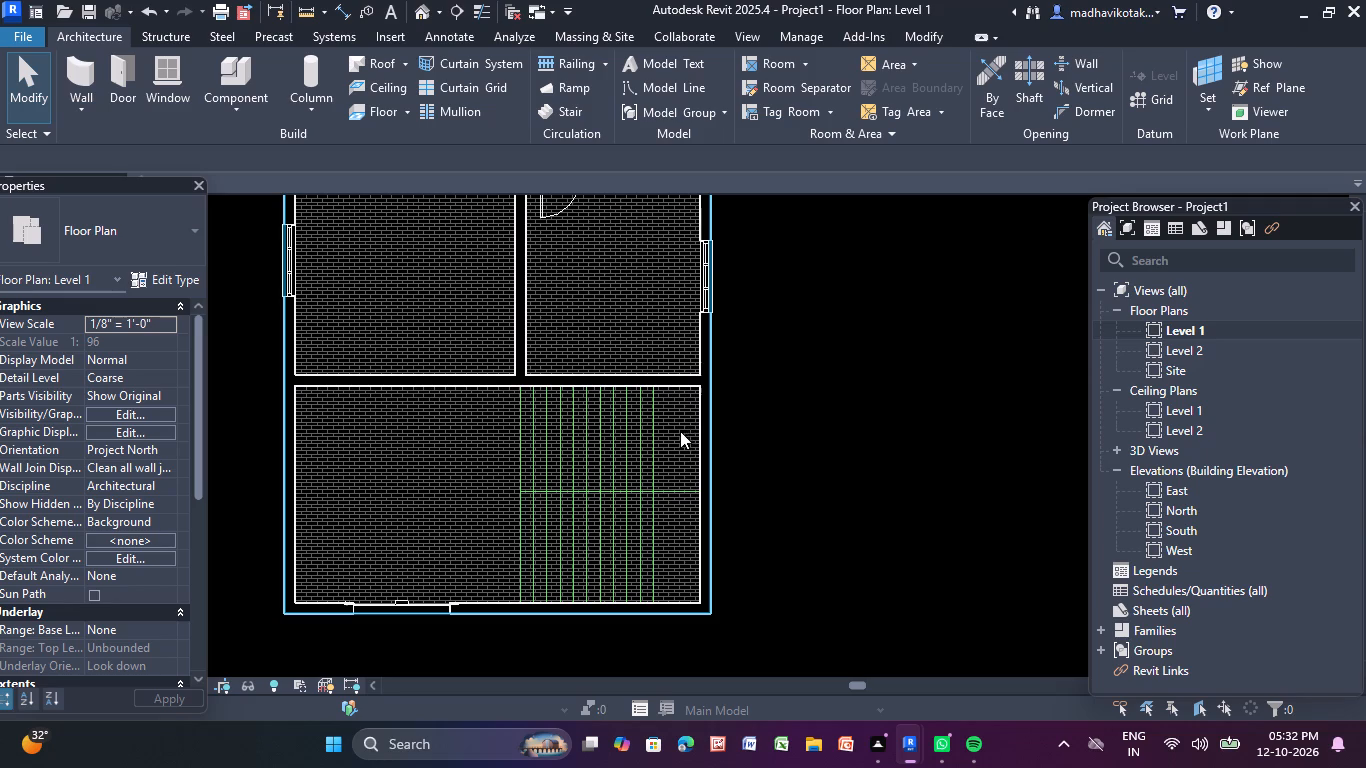
pyautogui.press('Escape')
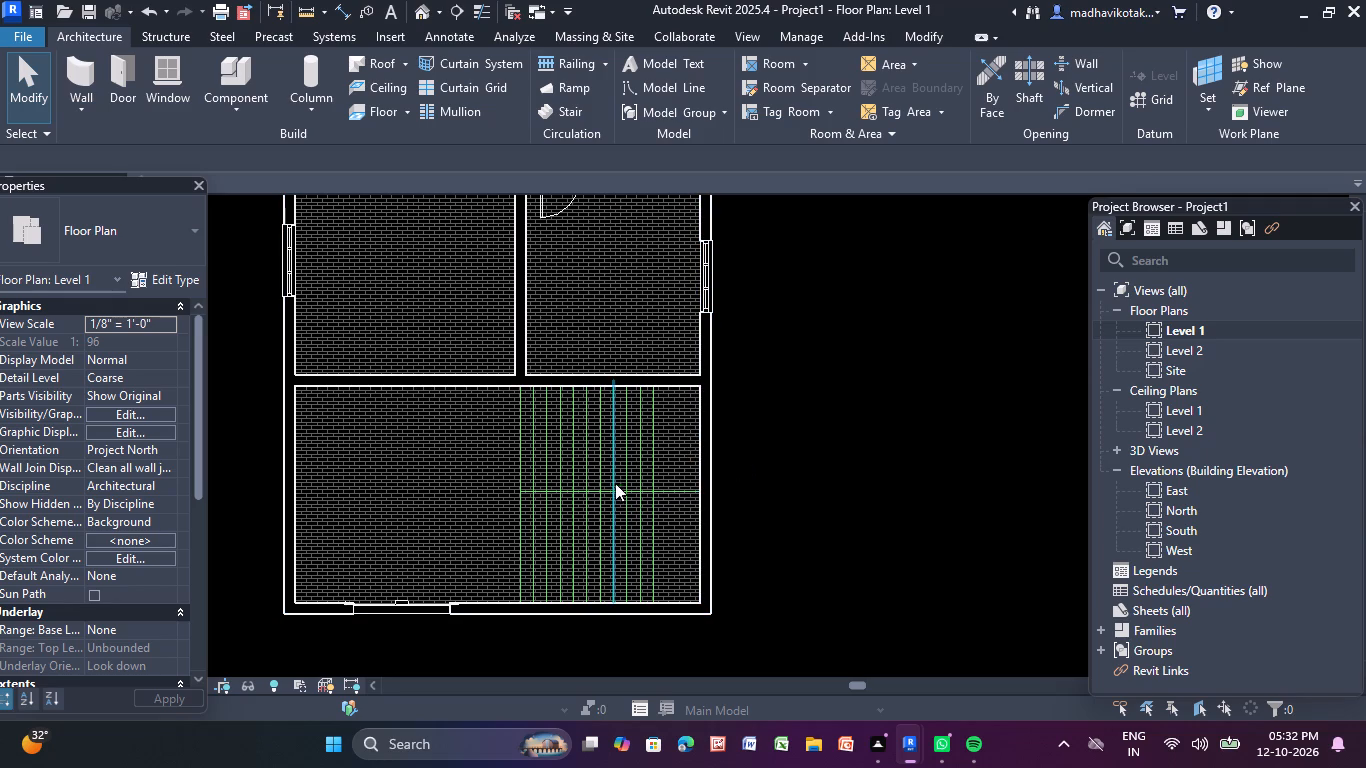
pyautogui.press('Escape')
pyautogui.press('Escape')
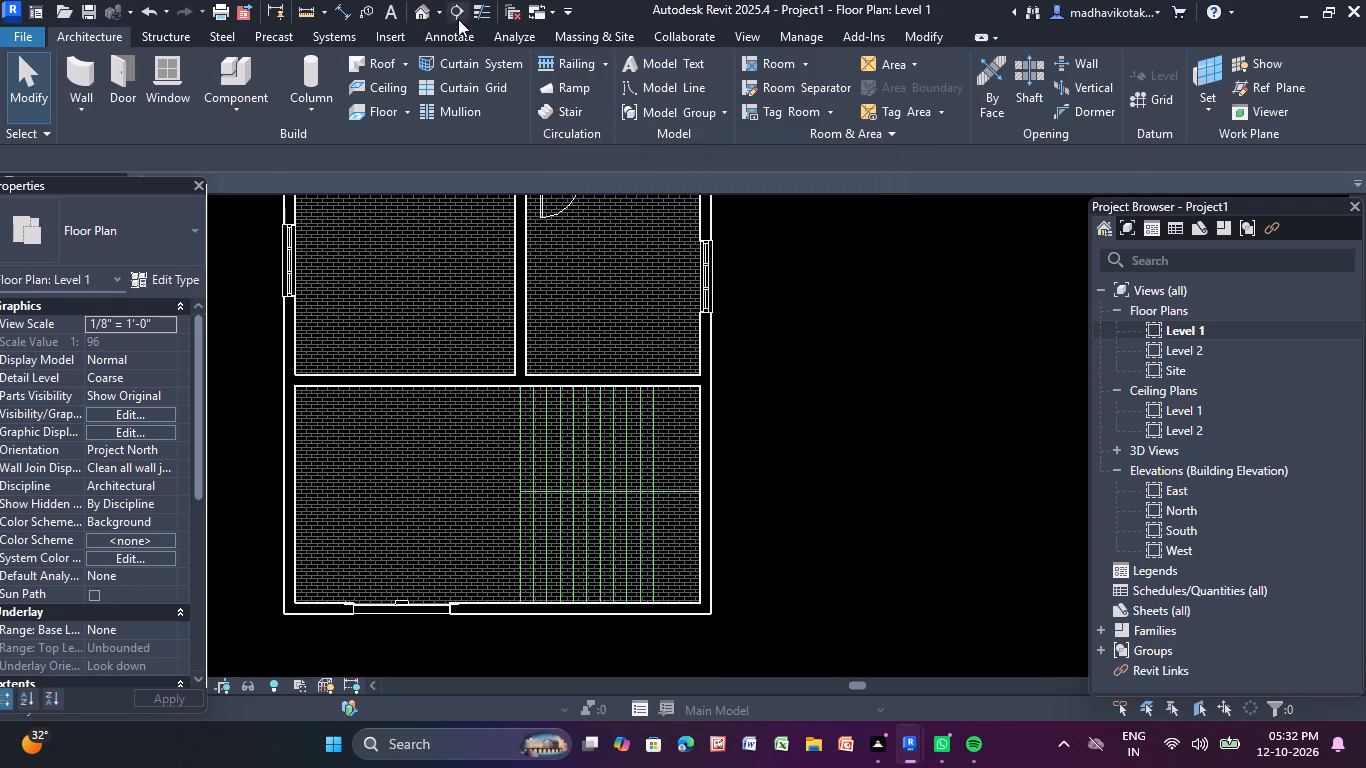
# Return to the 3D view and examine the front room and partitions from around the entrance side.
pyautogui.click(424, 11)
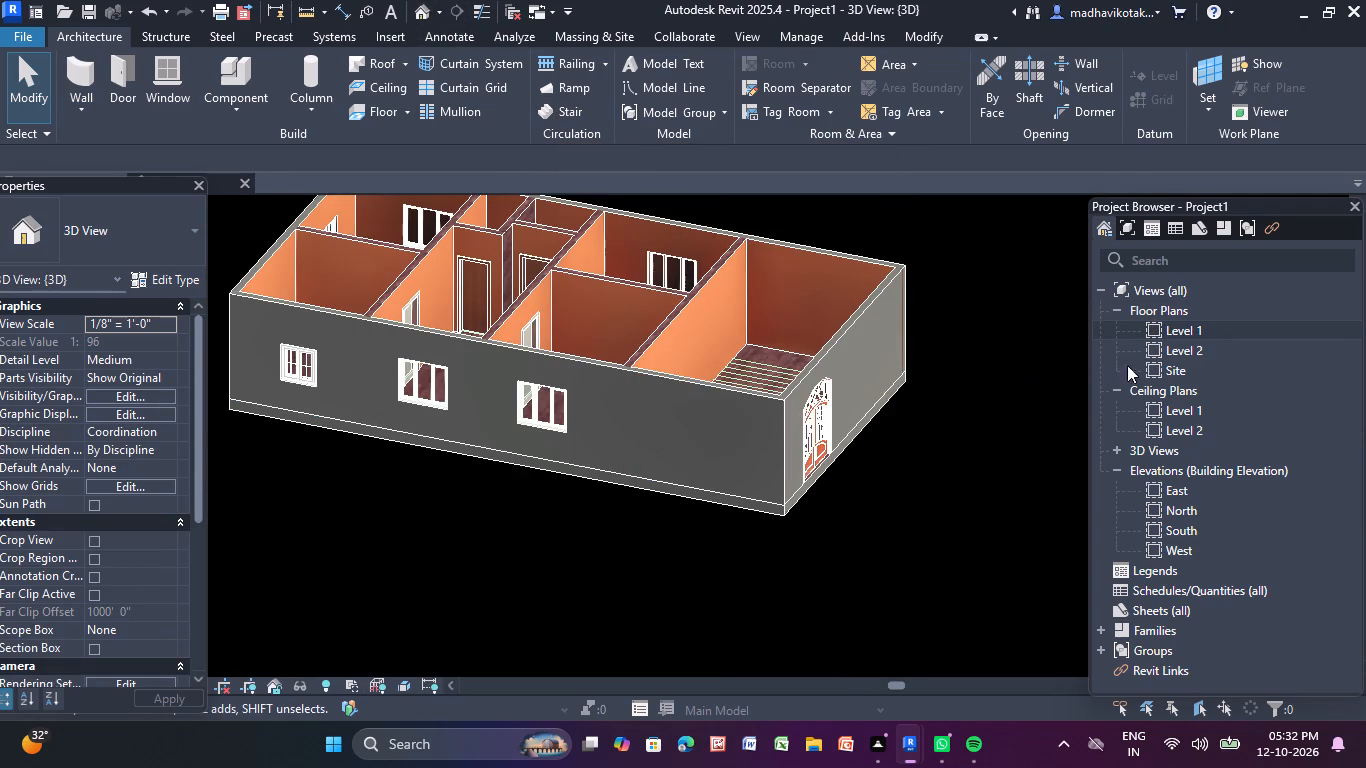
pyautogui.press('Escape')
pyautogui.press('Escape')
pyautogui.press('Escape')
pyautogui.moveTo(948, 330); pyautogui.dragTo(851, 392, button='middle')
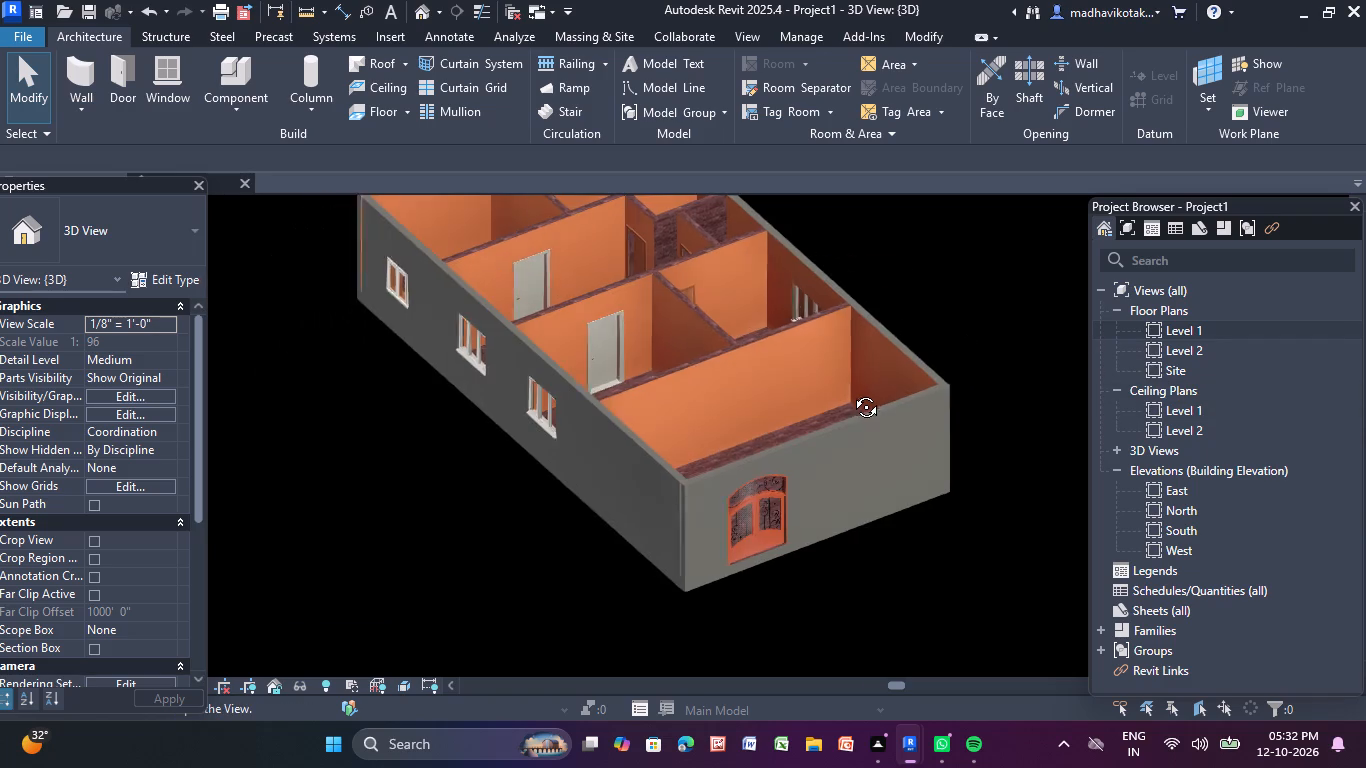
pyautogui.moveTo(851, 392); pyautogui.dragTo(848, 394, button='middle')
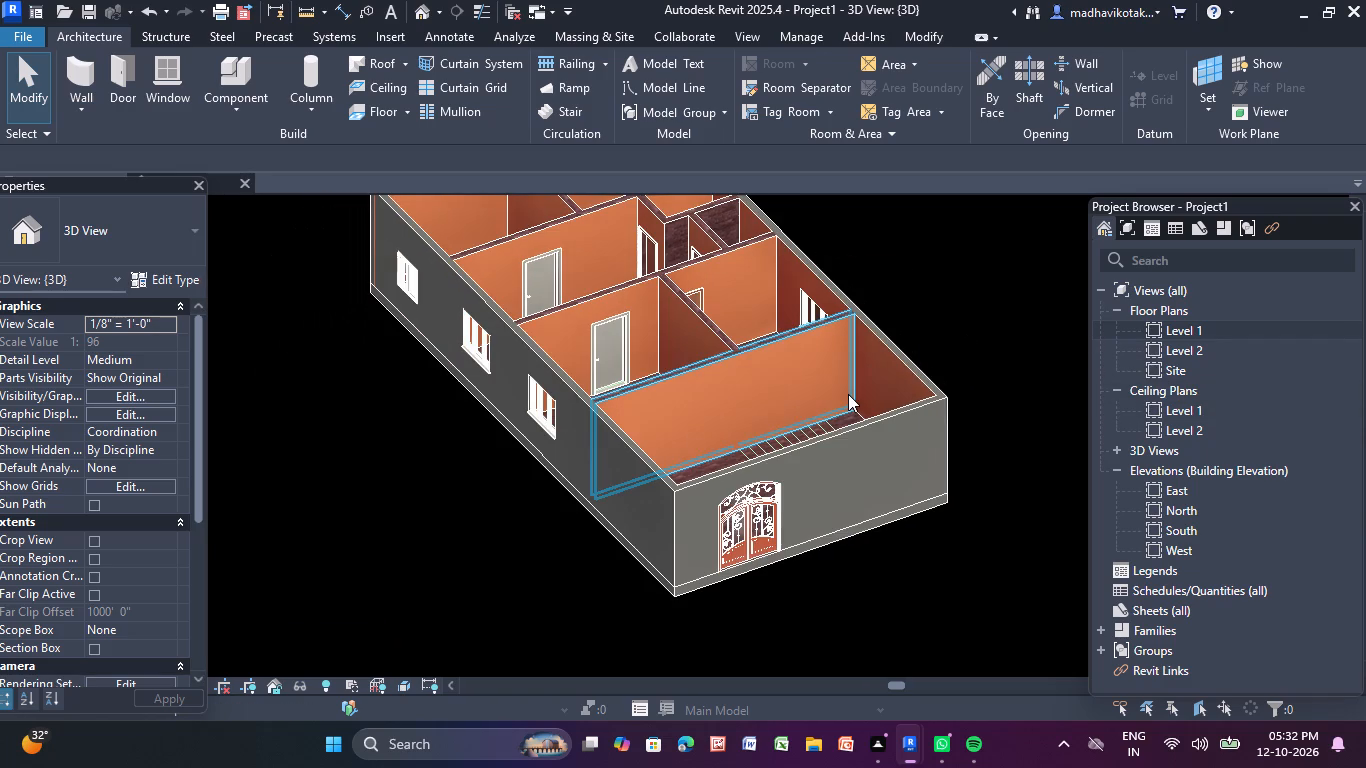
pyautogui.keyDown('shift'); pyautogui.moveTo(848, 393); pyautogui.dragTo(920, 319, button='middle'); pyautogui.keyUp('shift')
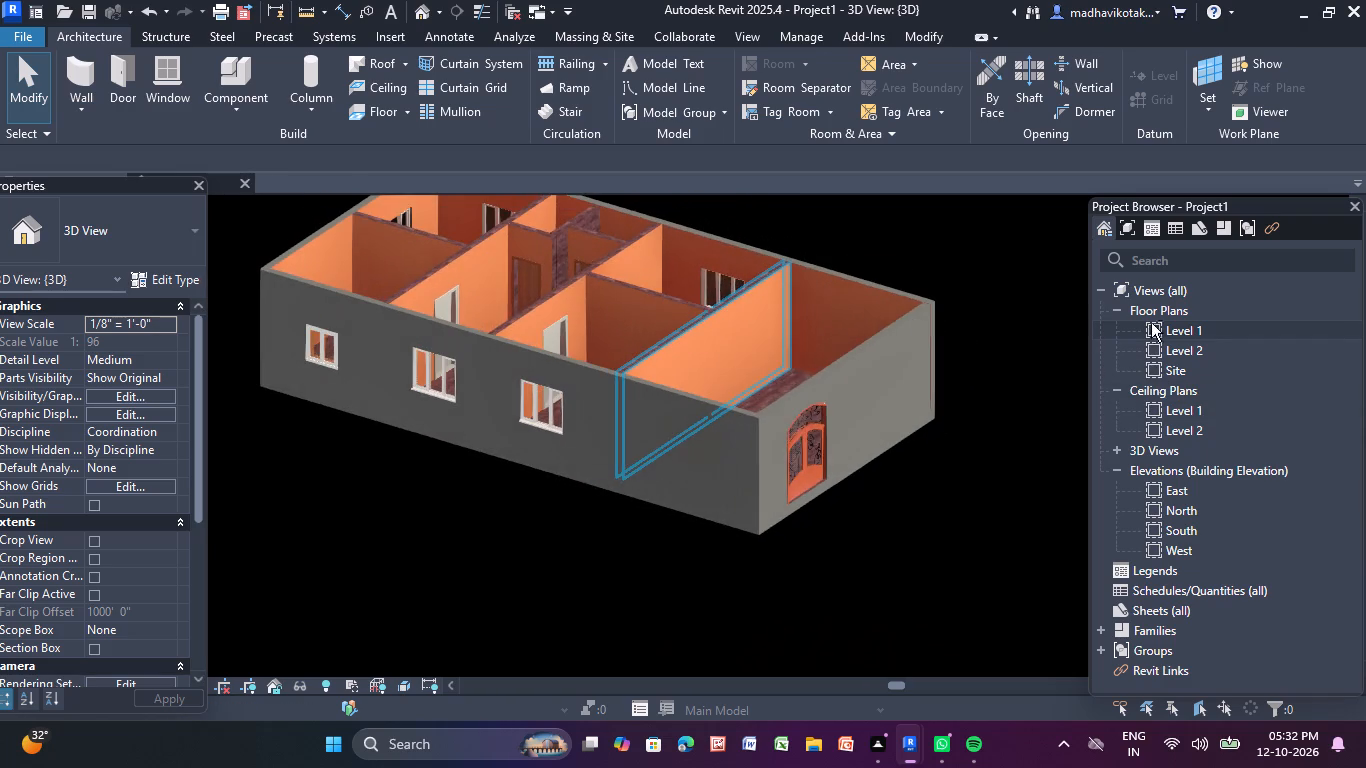
# Open the Level 1 floor plan.
pyautogui.click(1192, 332)
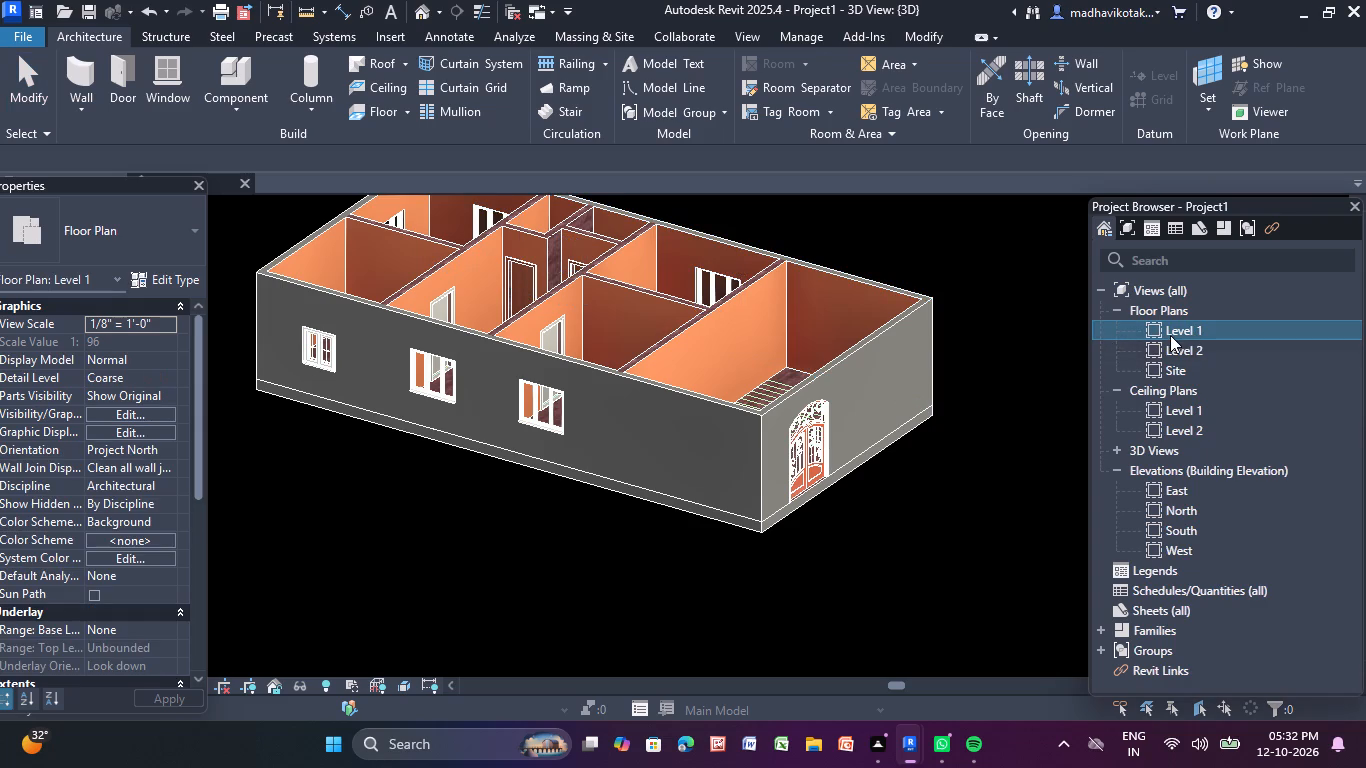
pyautogui.doubleClick(1173, 334)
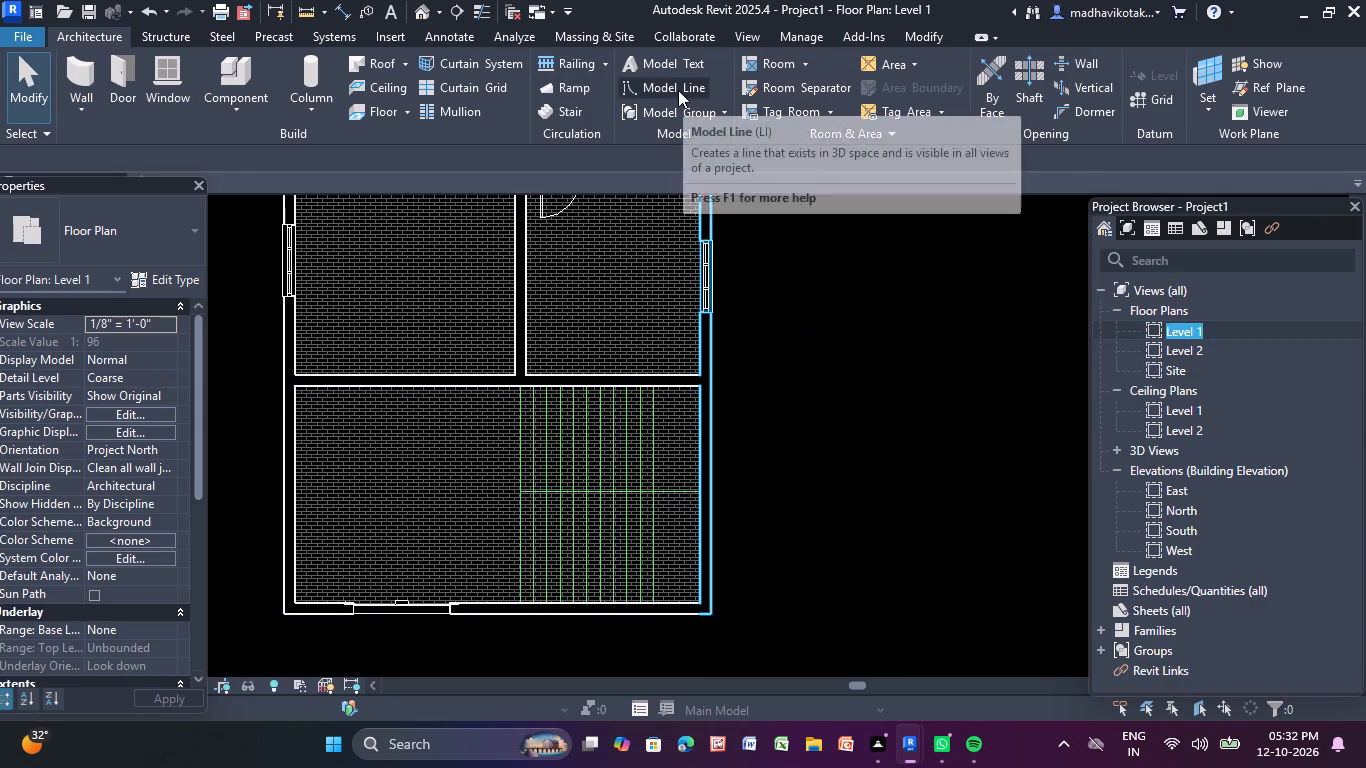
# Start a Level 1 to Level 2 stair and place a 3' wide U-shaped winder run over the front room's green lines.
pyautogui.click(573, 110)
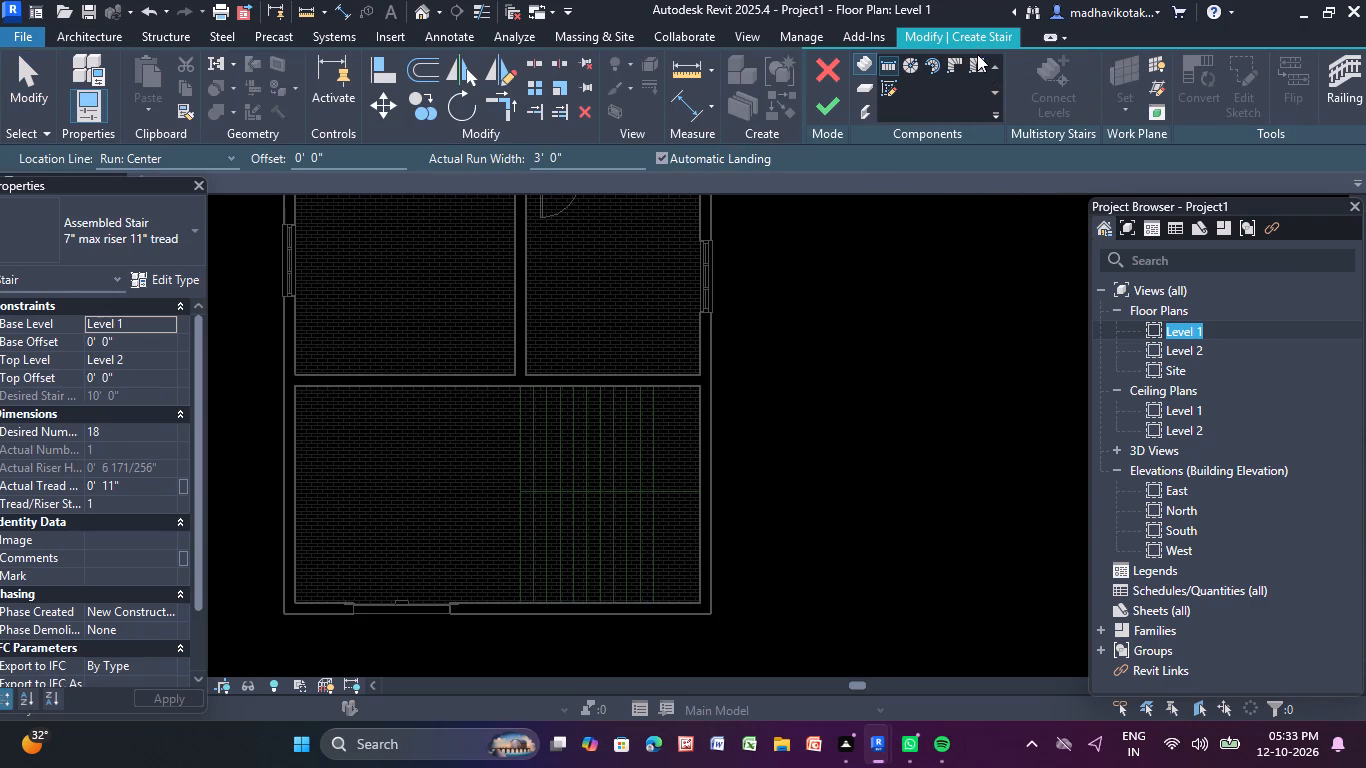
pyautogui.click(977, 54)
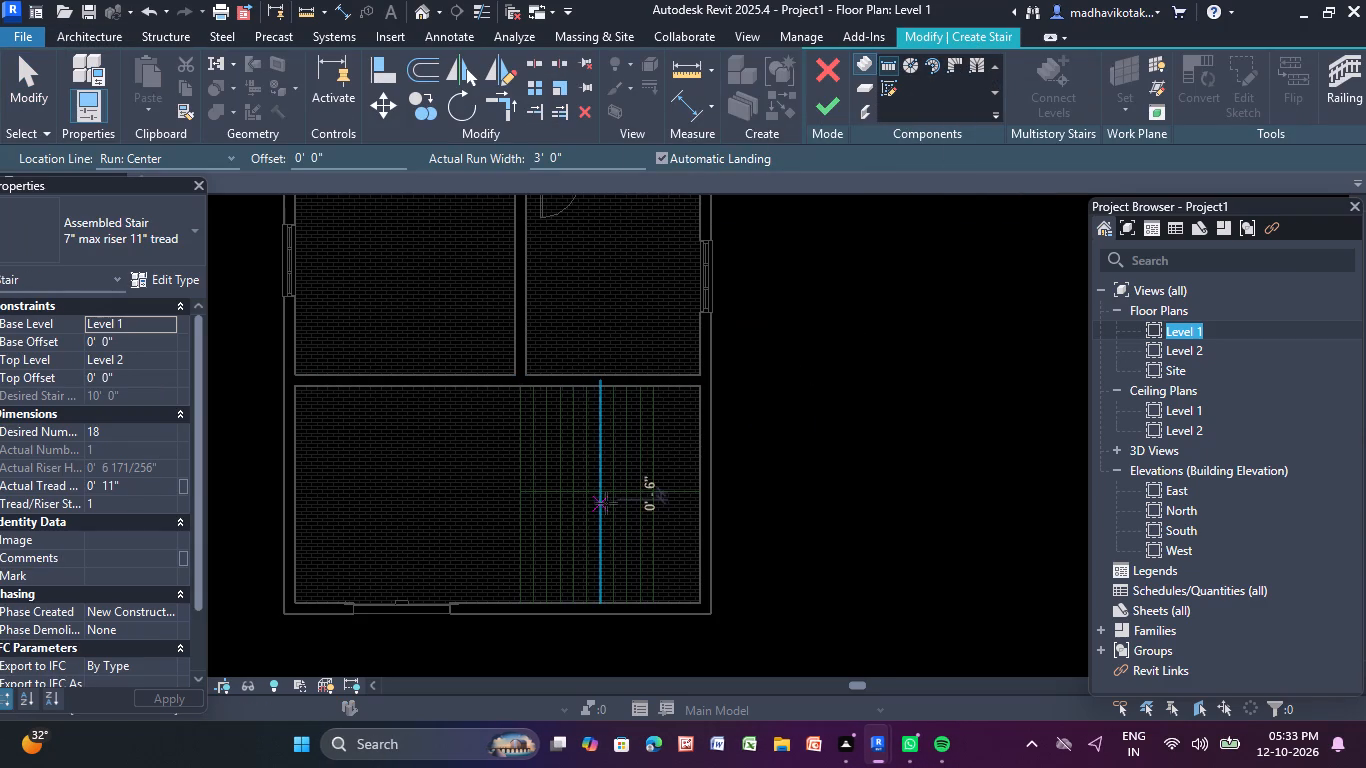
pyautogui.doubleClick(981, 68)
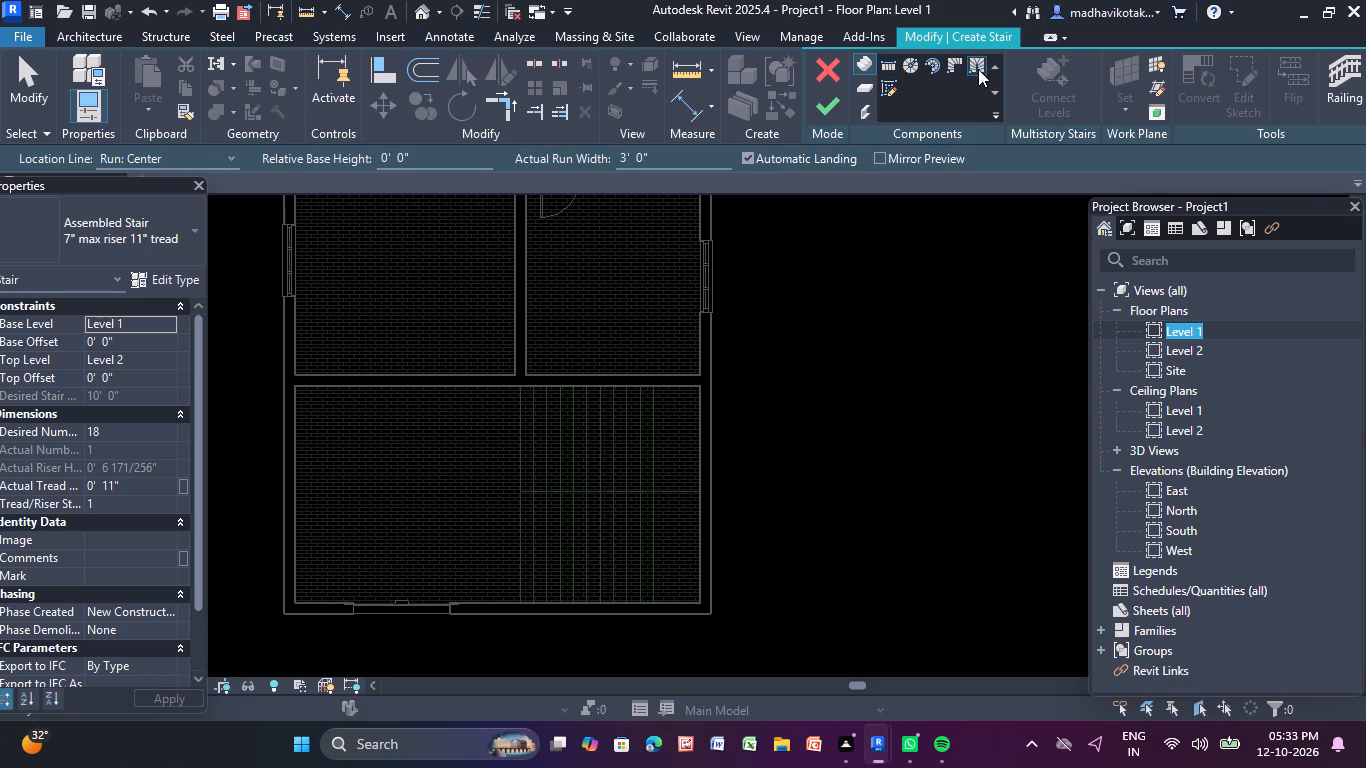
pyautogui.click(887, 90)
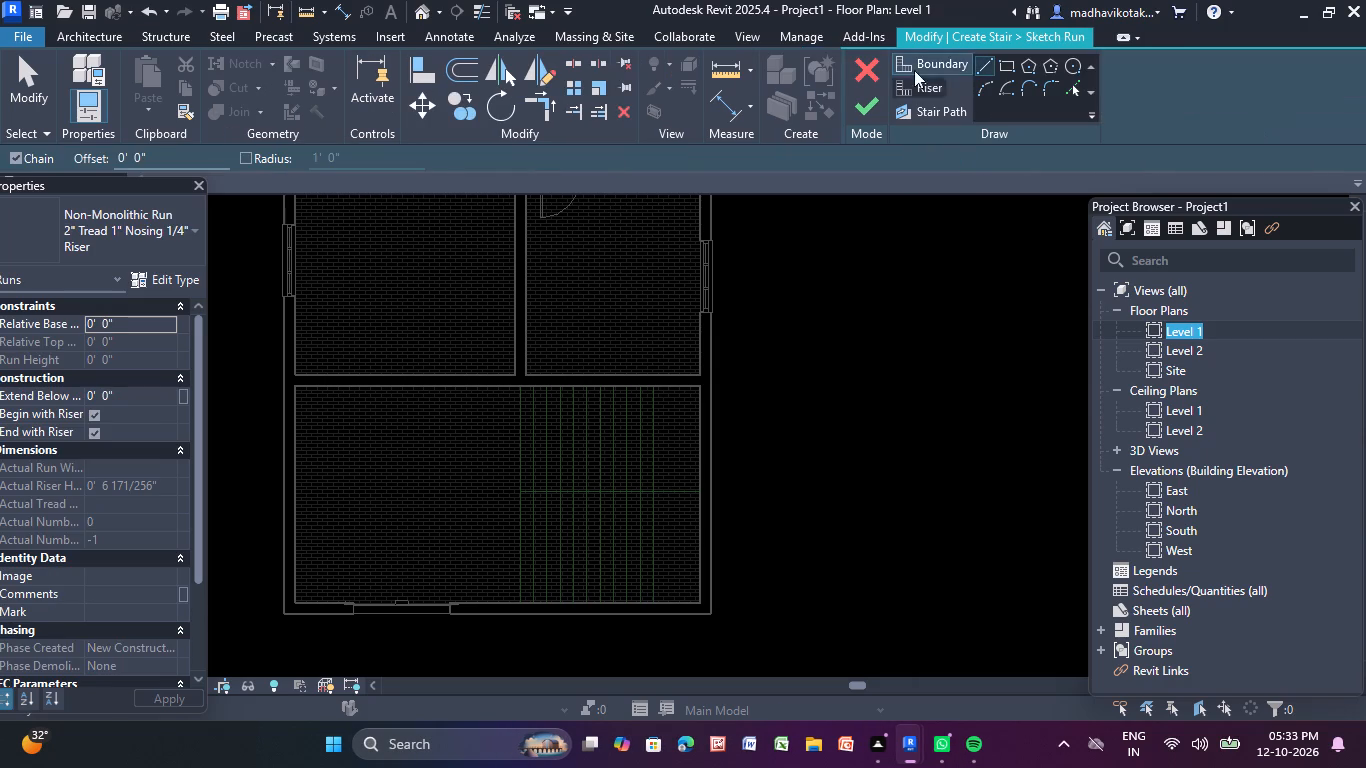
pyautogui.click(862, 63)
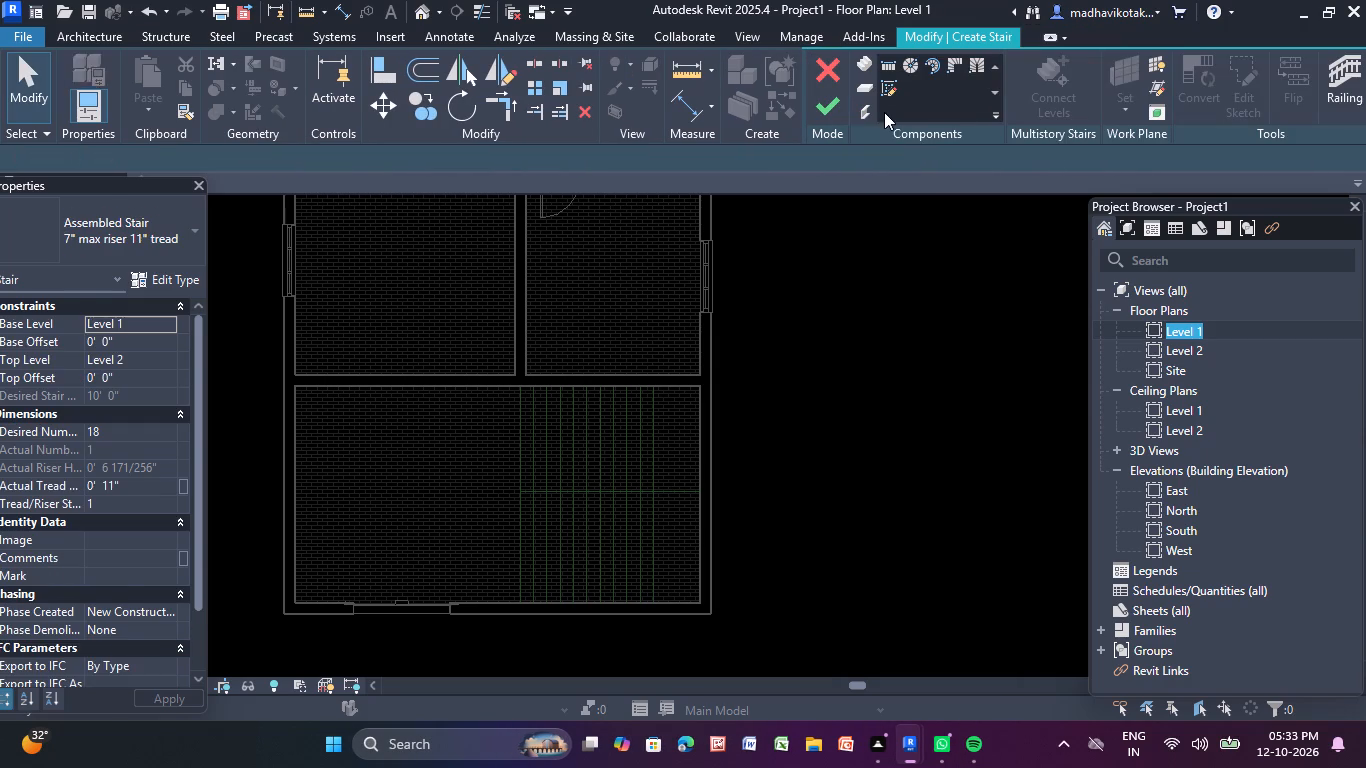
pyautogui.click(976, 60)
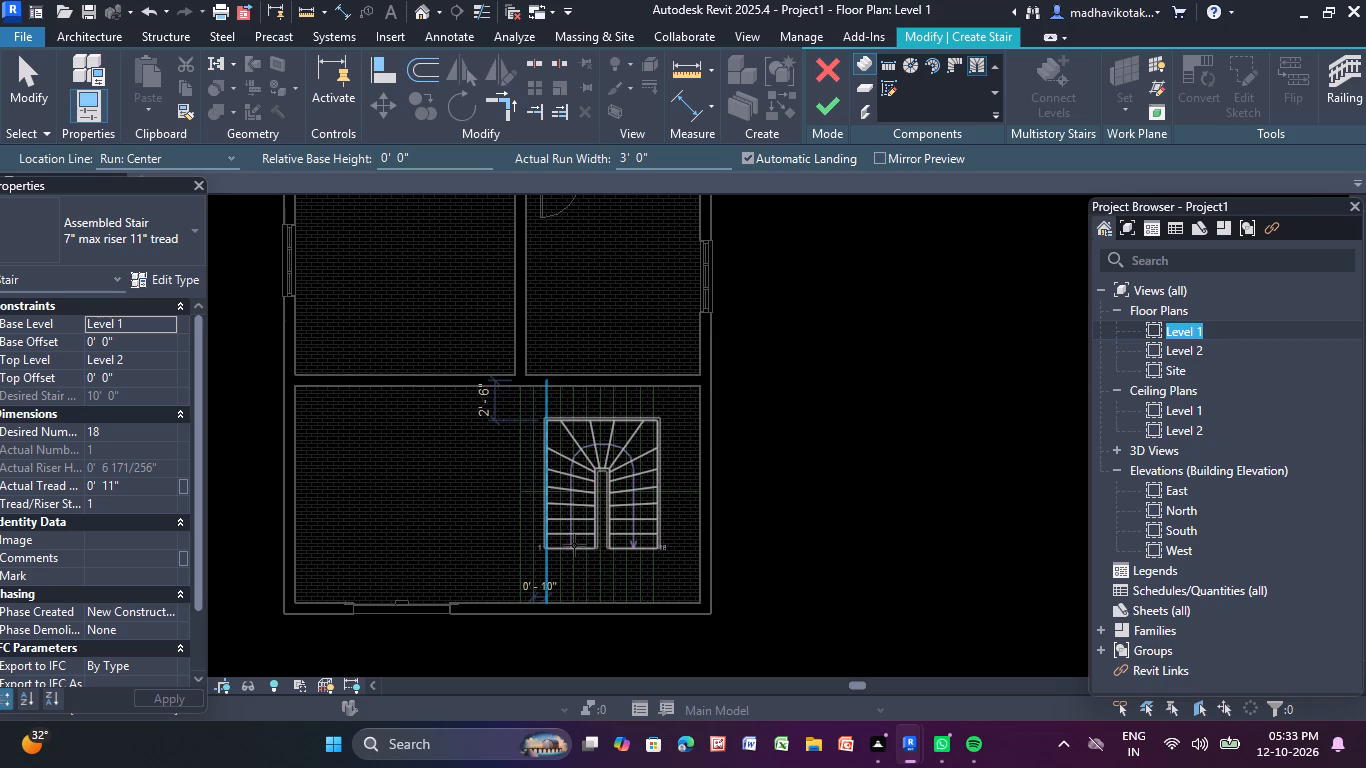
pyautogui.scroll(2, 573, 544)
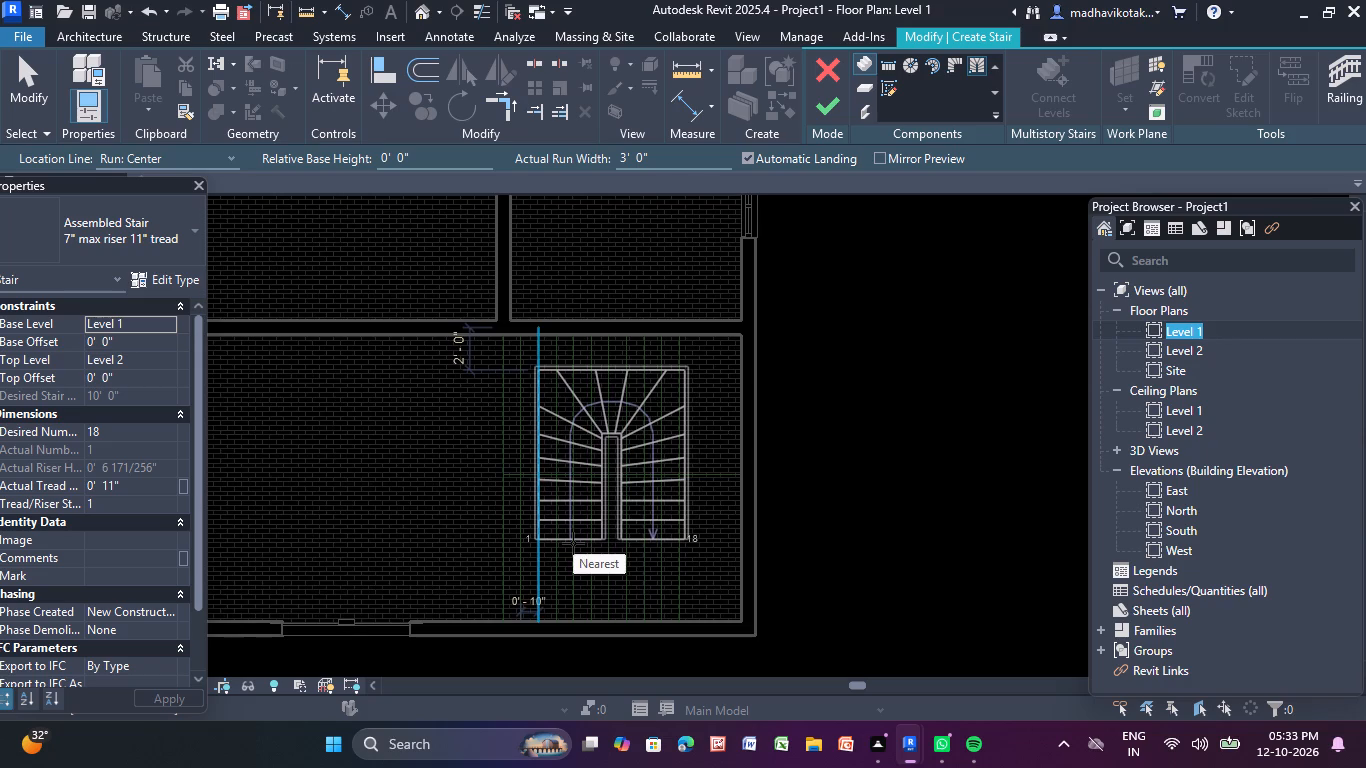
pyautogui.click(573, 543)
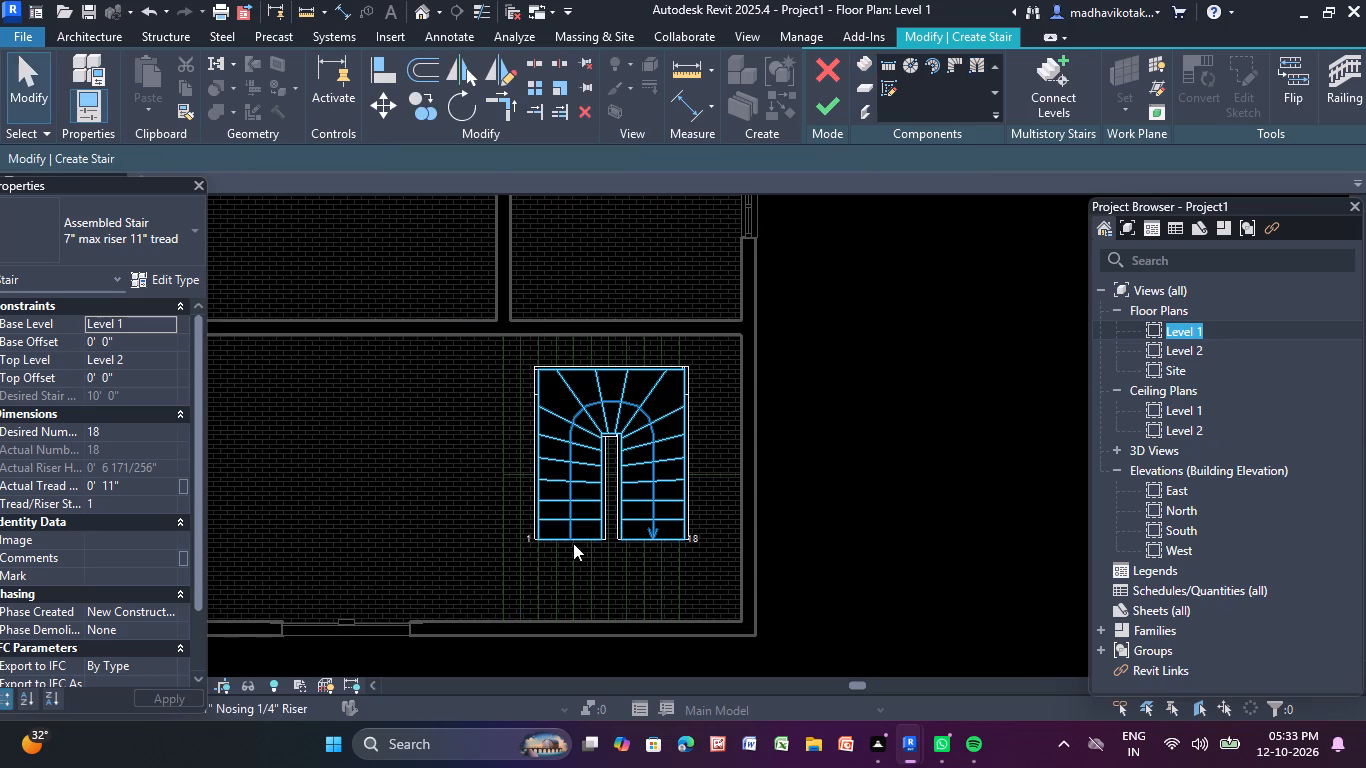
pyautogui.press('Escape')
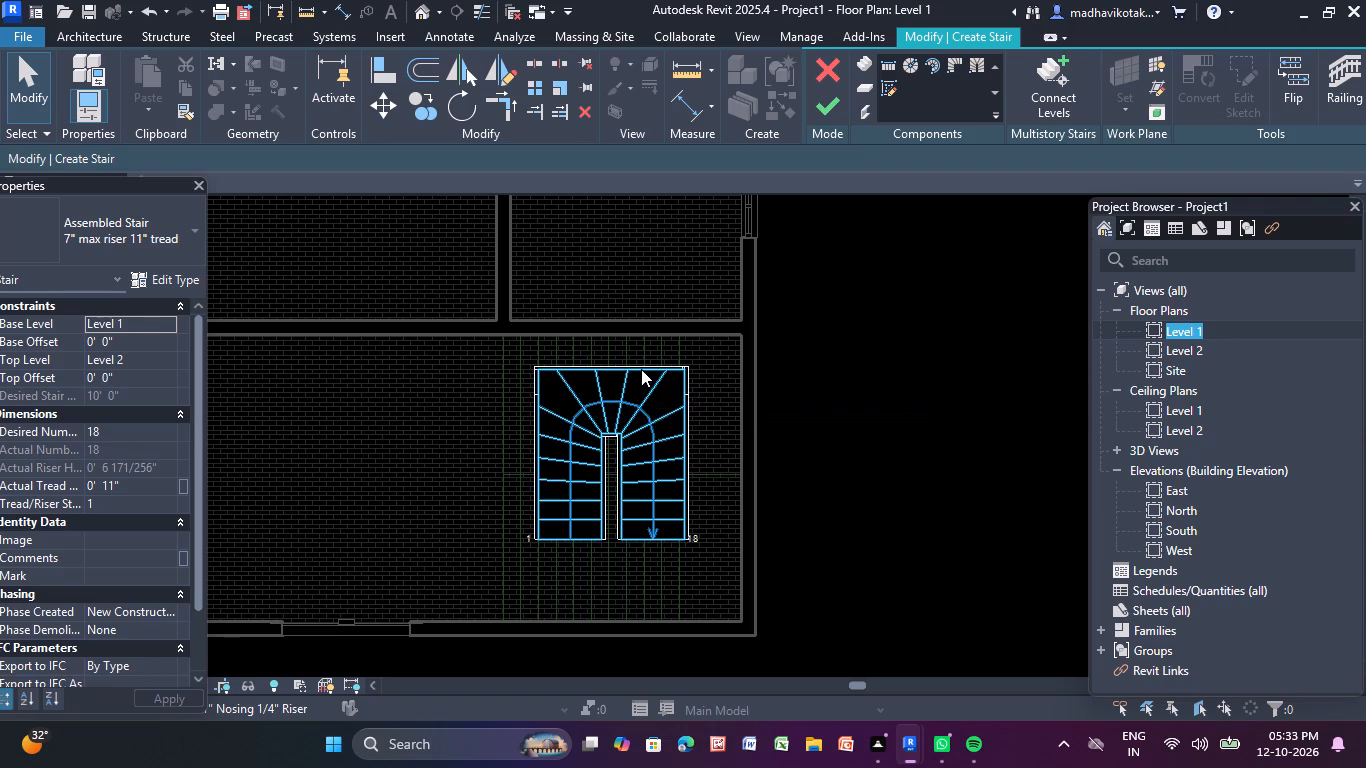
# Make the temporary dimension across the winder run's overall width permanent.
pyautogui.click(641, 369)
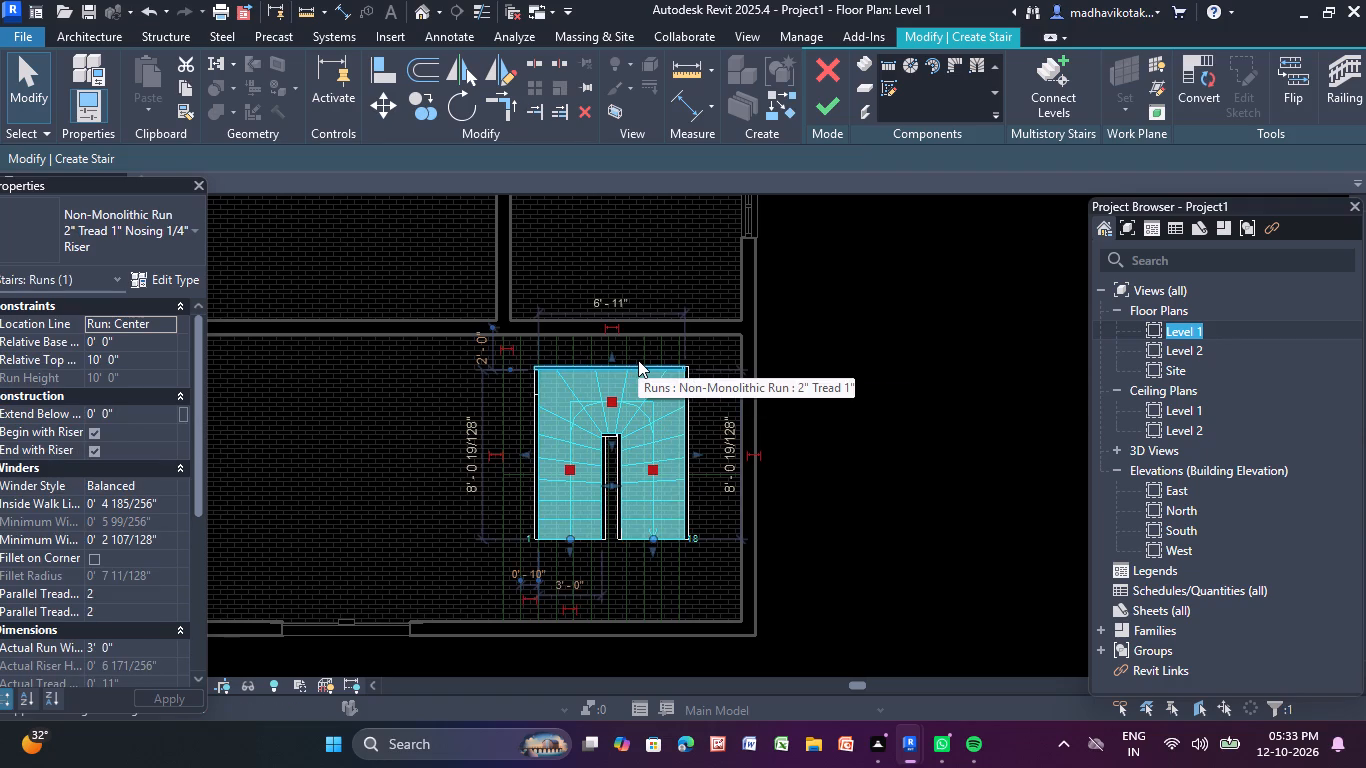
pyautogui.scroll(1, 626, 307)
pyautogui.click(626, 306)
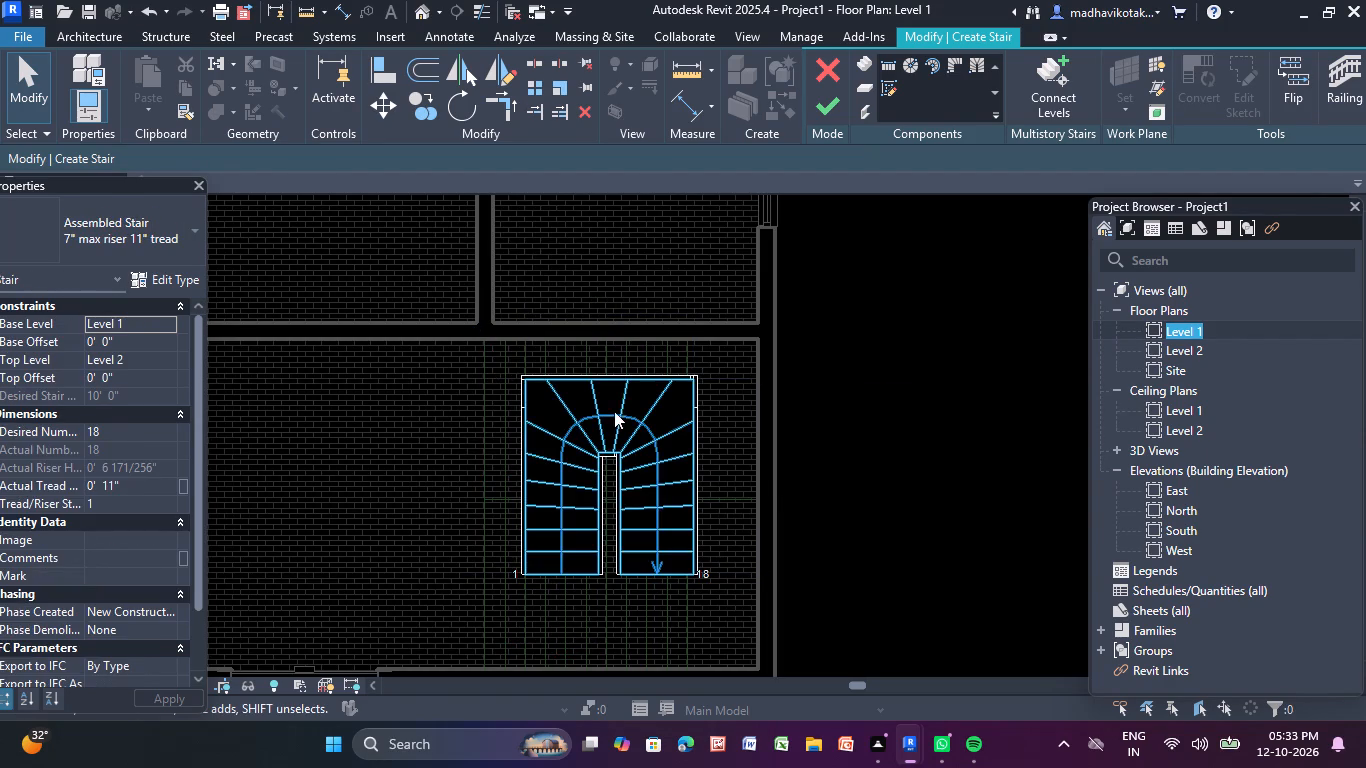
pyautogui.click(612, 377)
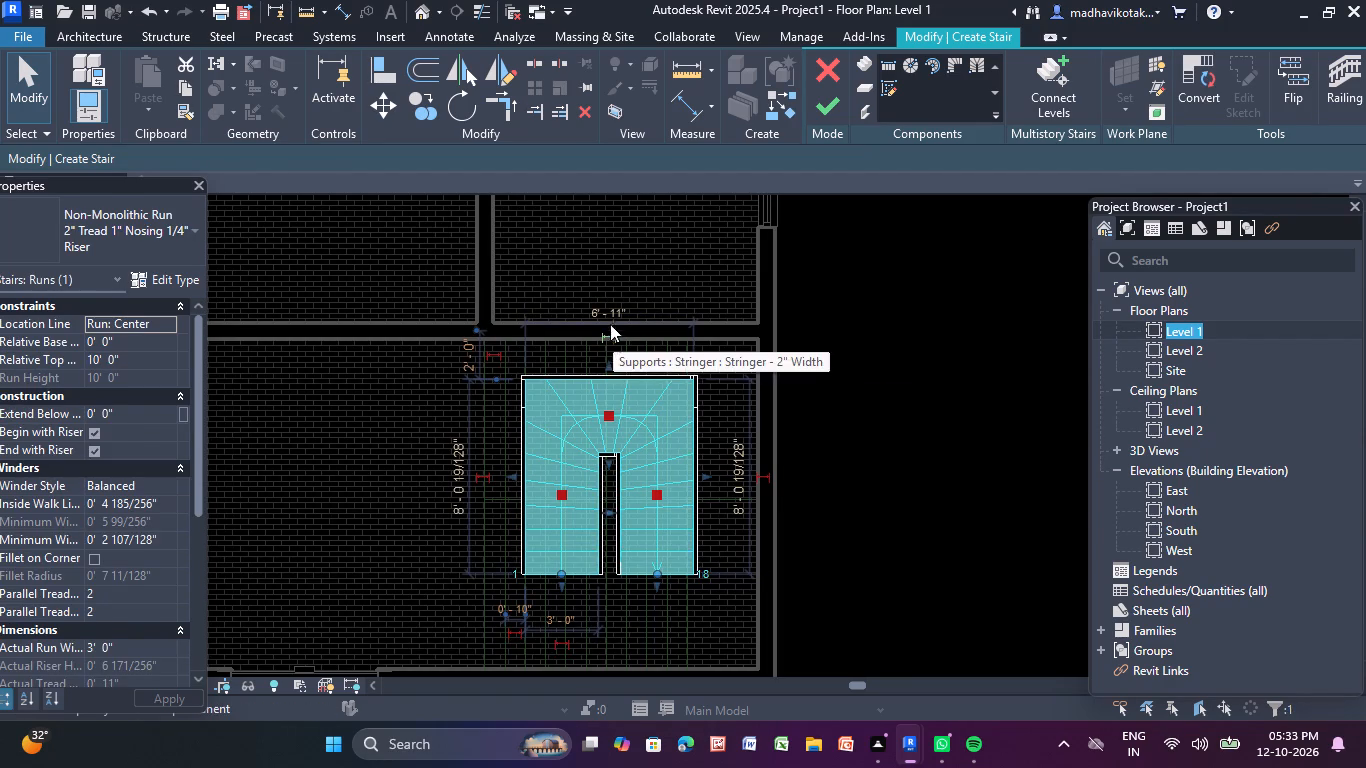
pyautogui.click(611, 332)
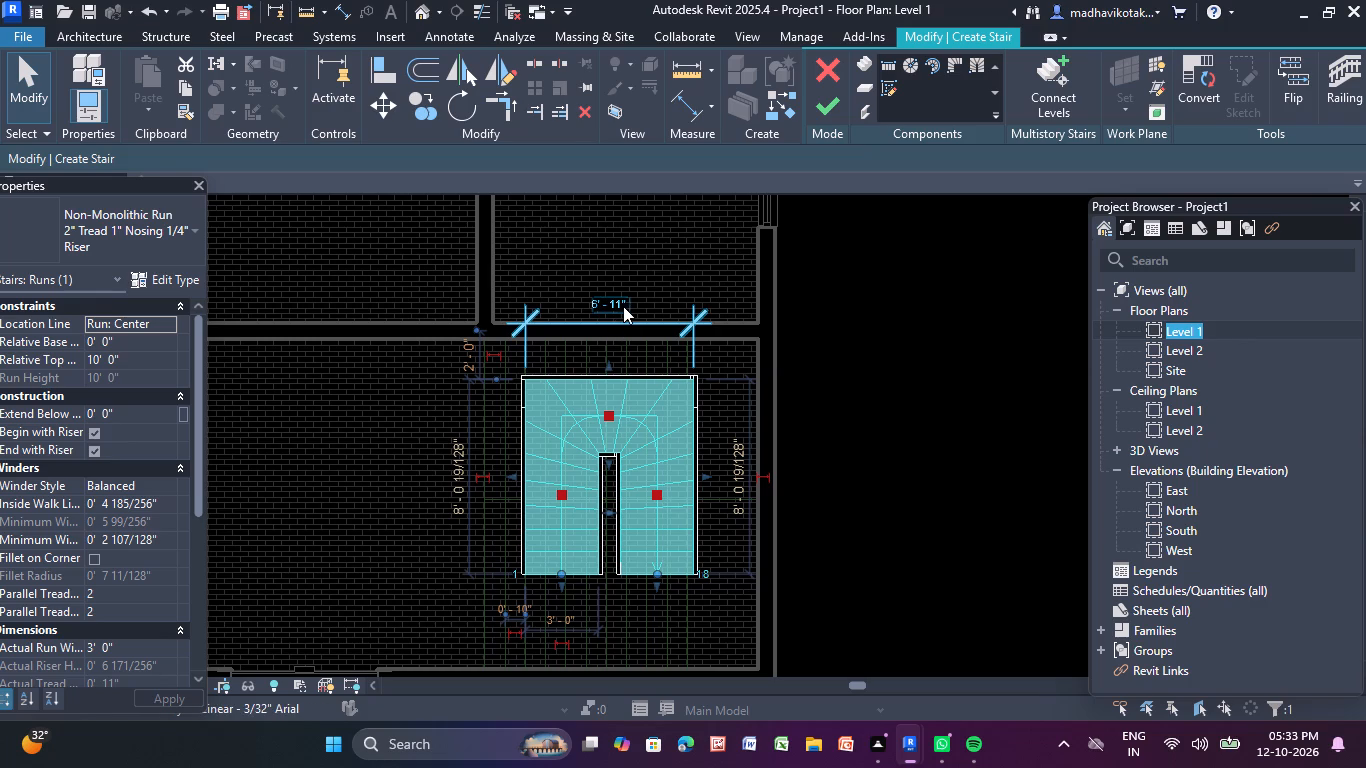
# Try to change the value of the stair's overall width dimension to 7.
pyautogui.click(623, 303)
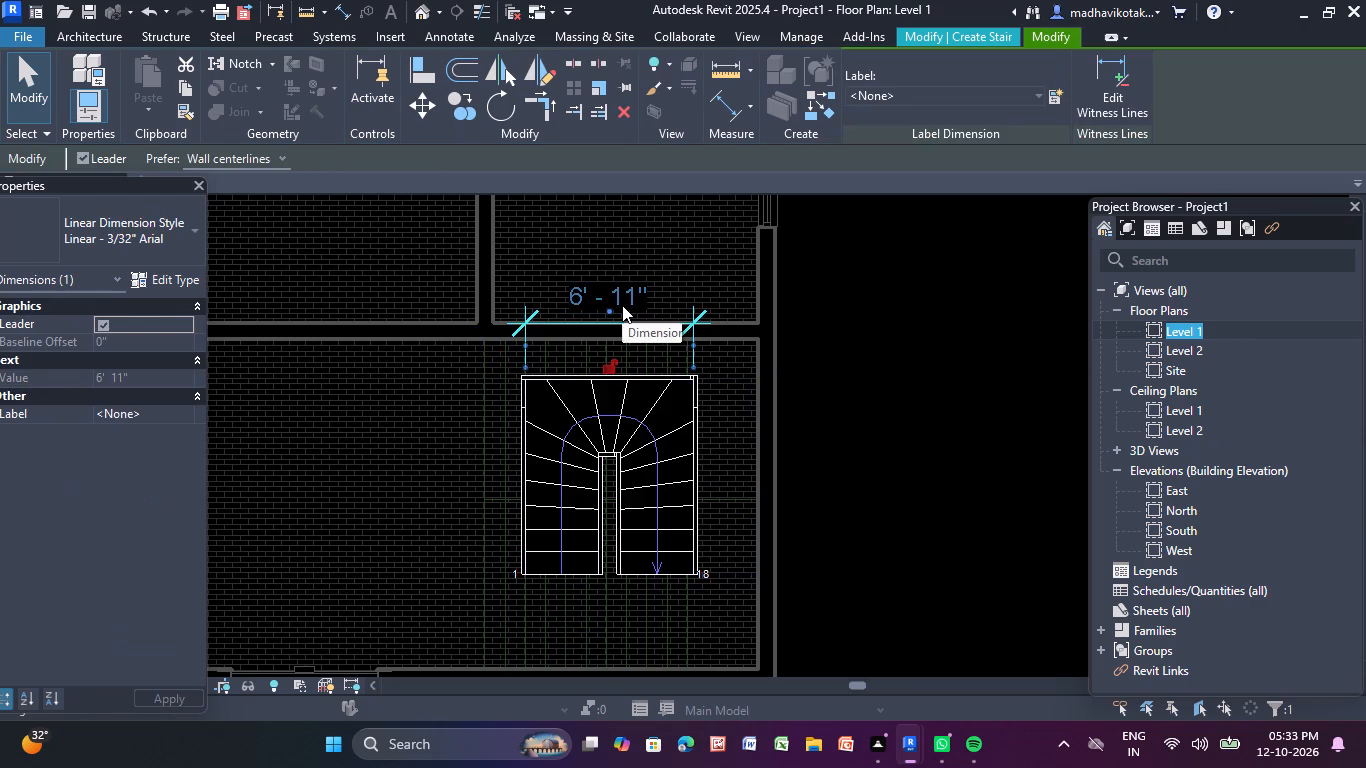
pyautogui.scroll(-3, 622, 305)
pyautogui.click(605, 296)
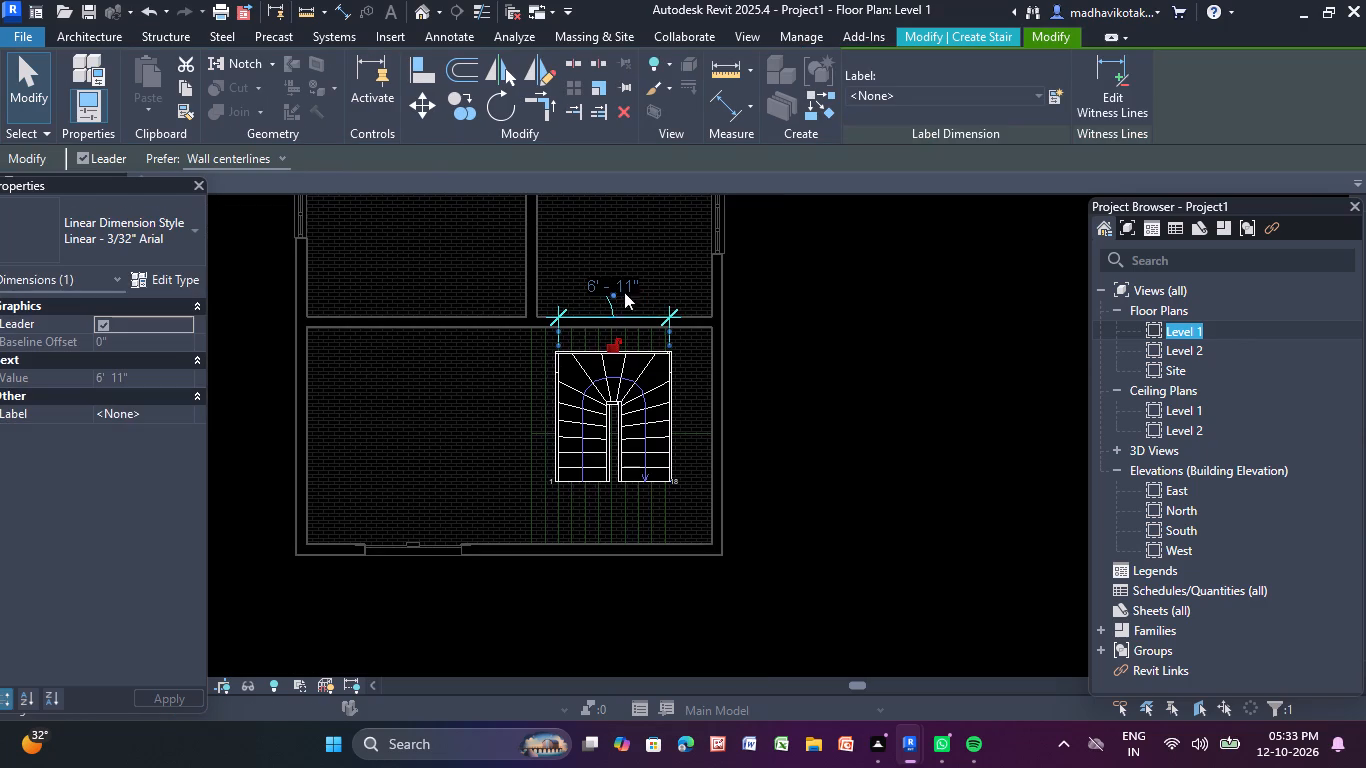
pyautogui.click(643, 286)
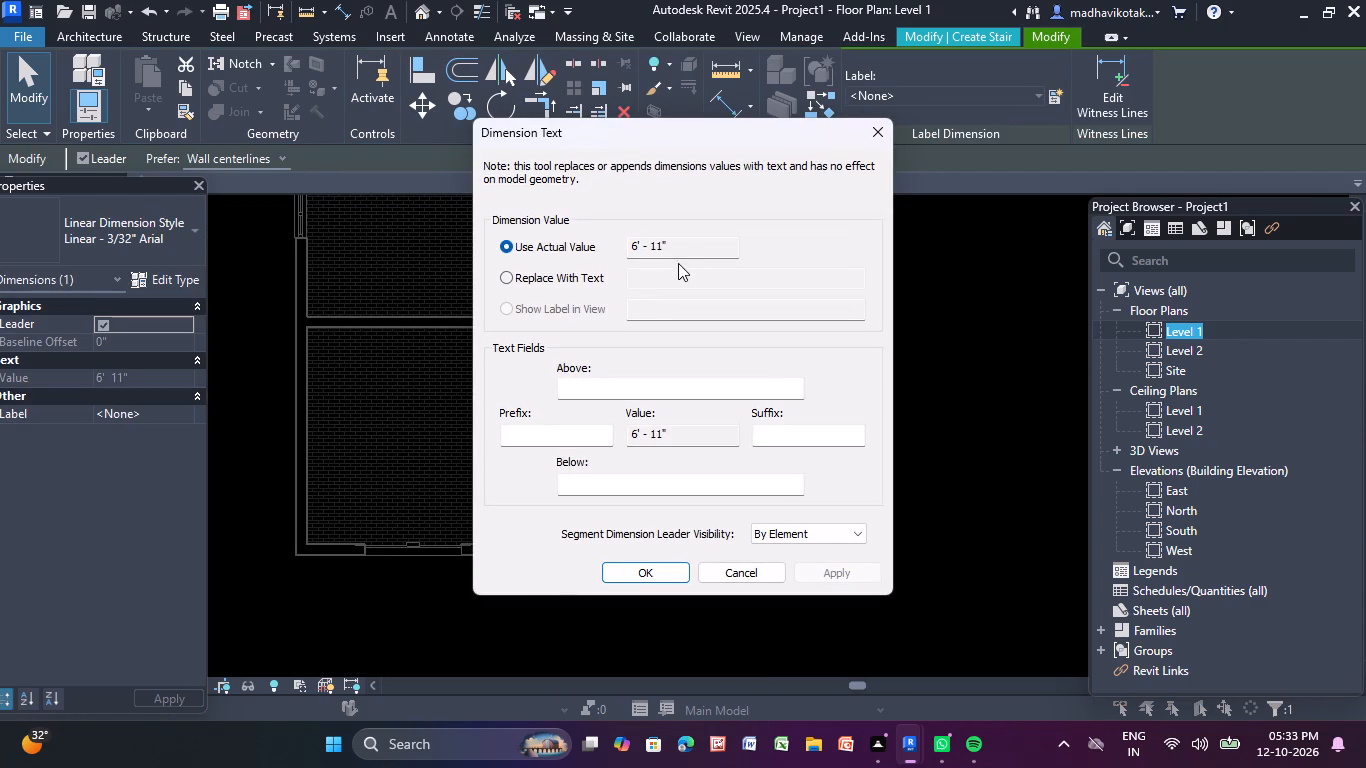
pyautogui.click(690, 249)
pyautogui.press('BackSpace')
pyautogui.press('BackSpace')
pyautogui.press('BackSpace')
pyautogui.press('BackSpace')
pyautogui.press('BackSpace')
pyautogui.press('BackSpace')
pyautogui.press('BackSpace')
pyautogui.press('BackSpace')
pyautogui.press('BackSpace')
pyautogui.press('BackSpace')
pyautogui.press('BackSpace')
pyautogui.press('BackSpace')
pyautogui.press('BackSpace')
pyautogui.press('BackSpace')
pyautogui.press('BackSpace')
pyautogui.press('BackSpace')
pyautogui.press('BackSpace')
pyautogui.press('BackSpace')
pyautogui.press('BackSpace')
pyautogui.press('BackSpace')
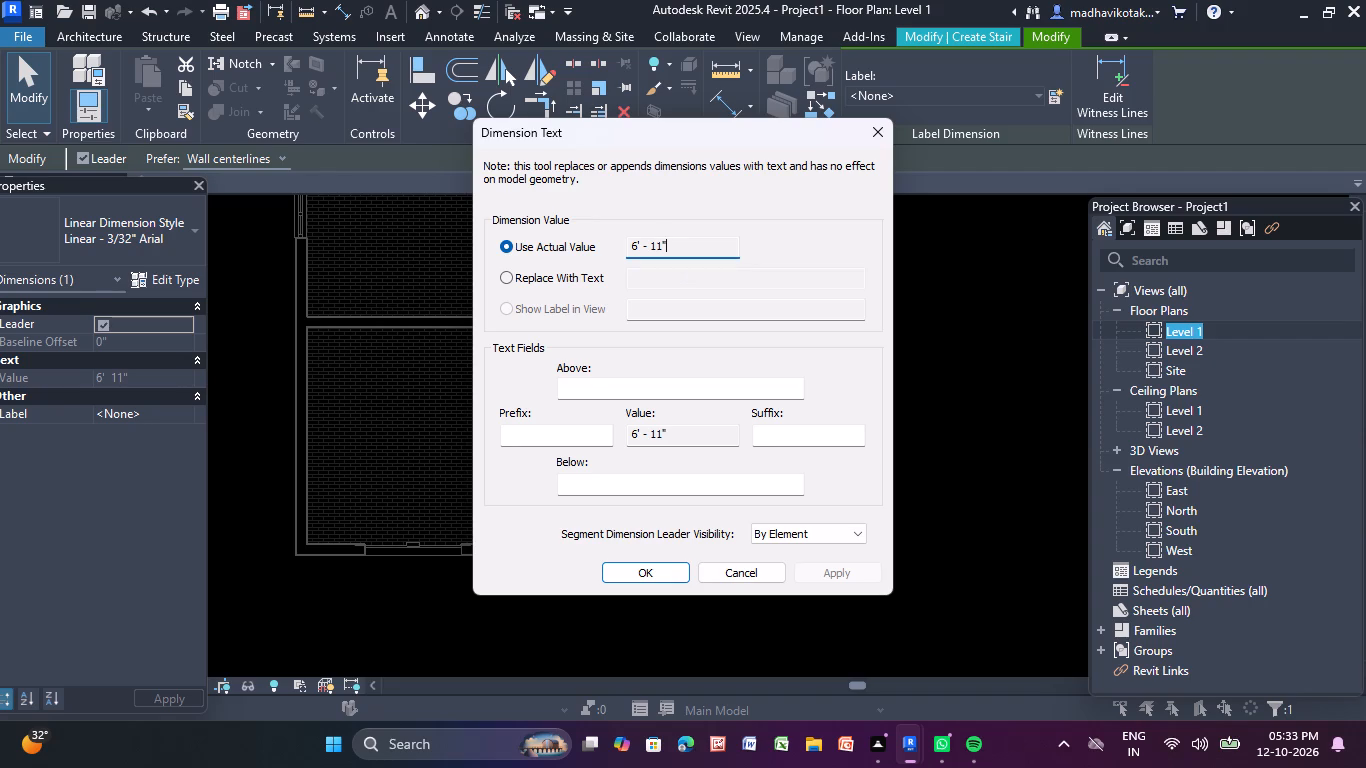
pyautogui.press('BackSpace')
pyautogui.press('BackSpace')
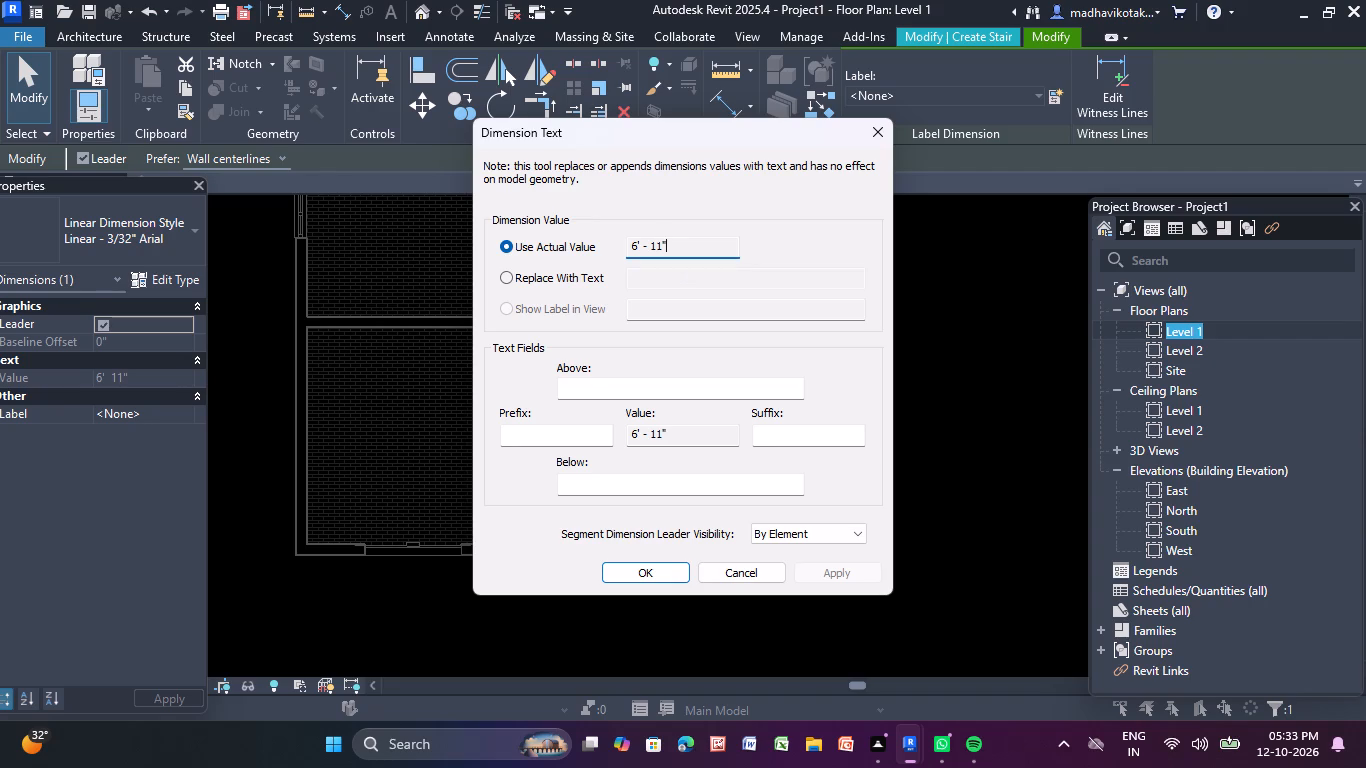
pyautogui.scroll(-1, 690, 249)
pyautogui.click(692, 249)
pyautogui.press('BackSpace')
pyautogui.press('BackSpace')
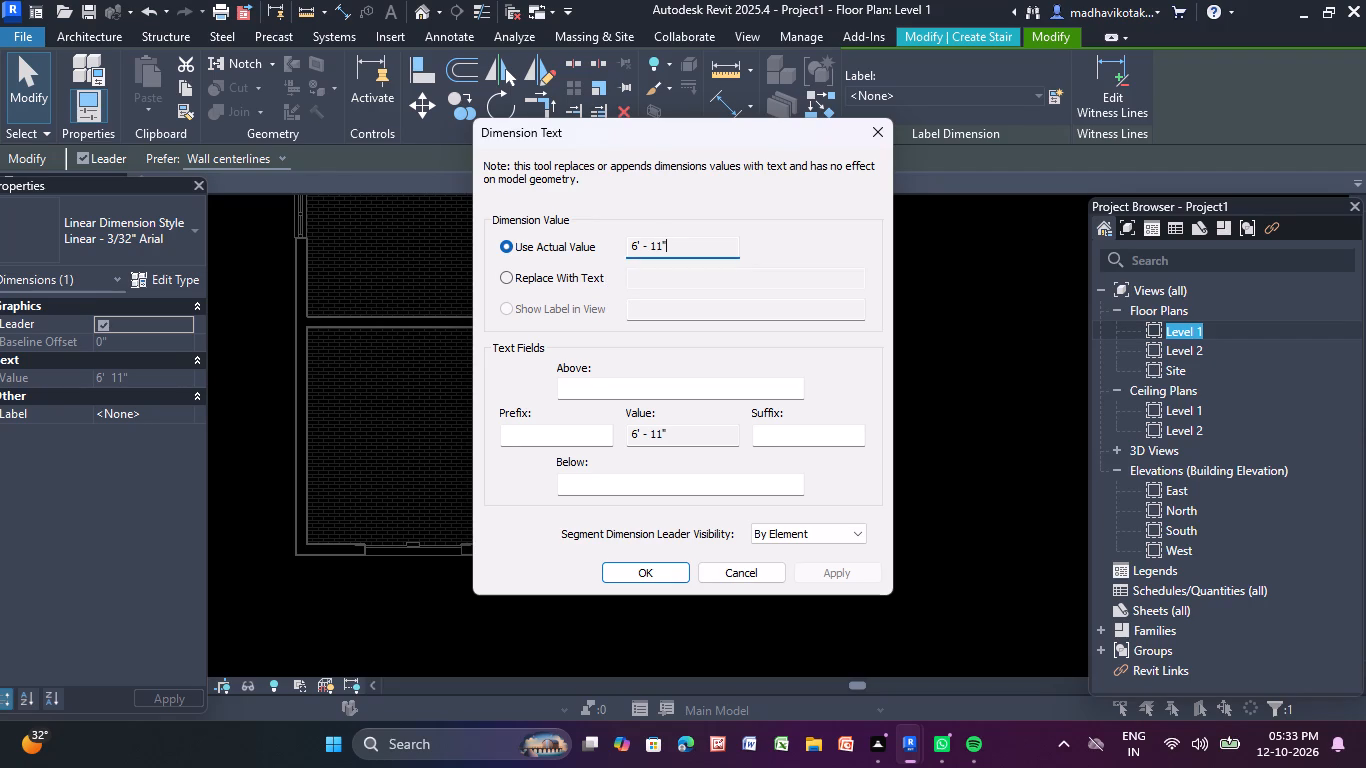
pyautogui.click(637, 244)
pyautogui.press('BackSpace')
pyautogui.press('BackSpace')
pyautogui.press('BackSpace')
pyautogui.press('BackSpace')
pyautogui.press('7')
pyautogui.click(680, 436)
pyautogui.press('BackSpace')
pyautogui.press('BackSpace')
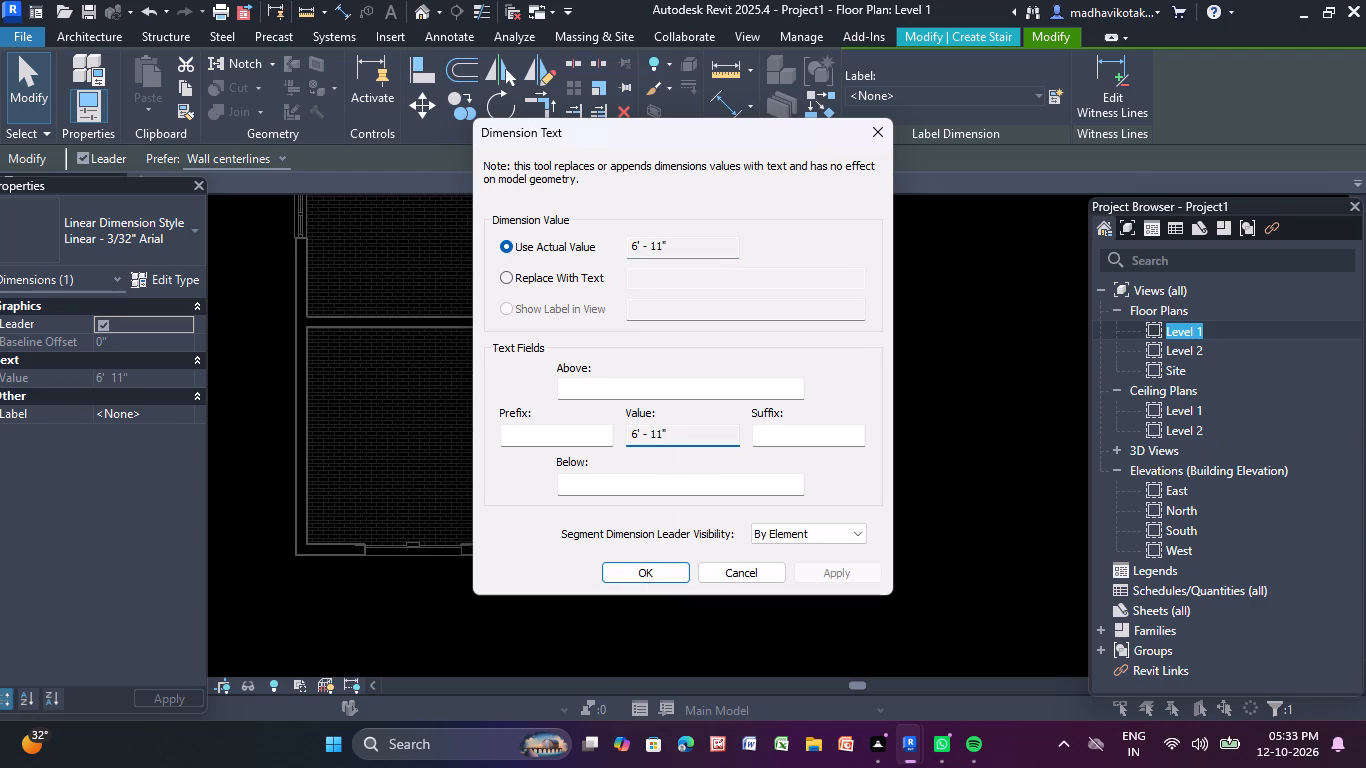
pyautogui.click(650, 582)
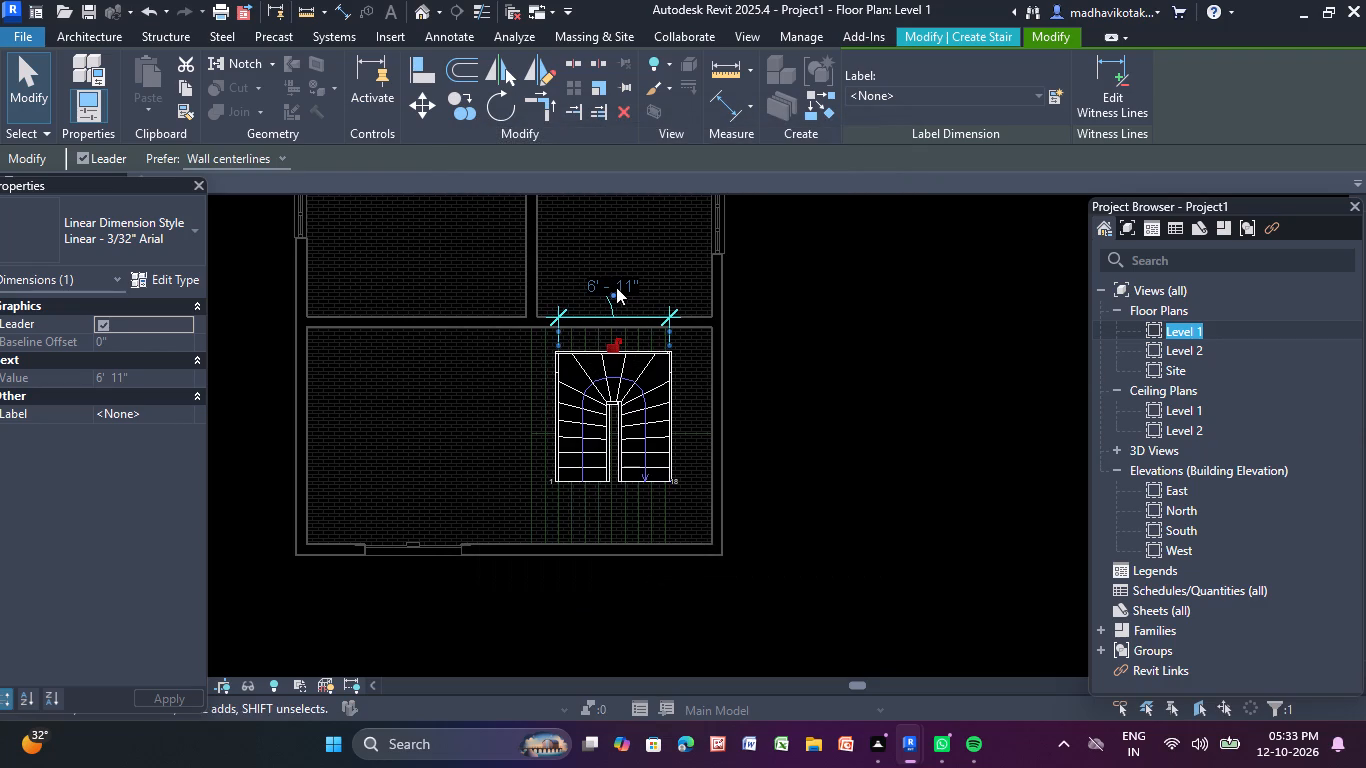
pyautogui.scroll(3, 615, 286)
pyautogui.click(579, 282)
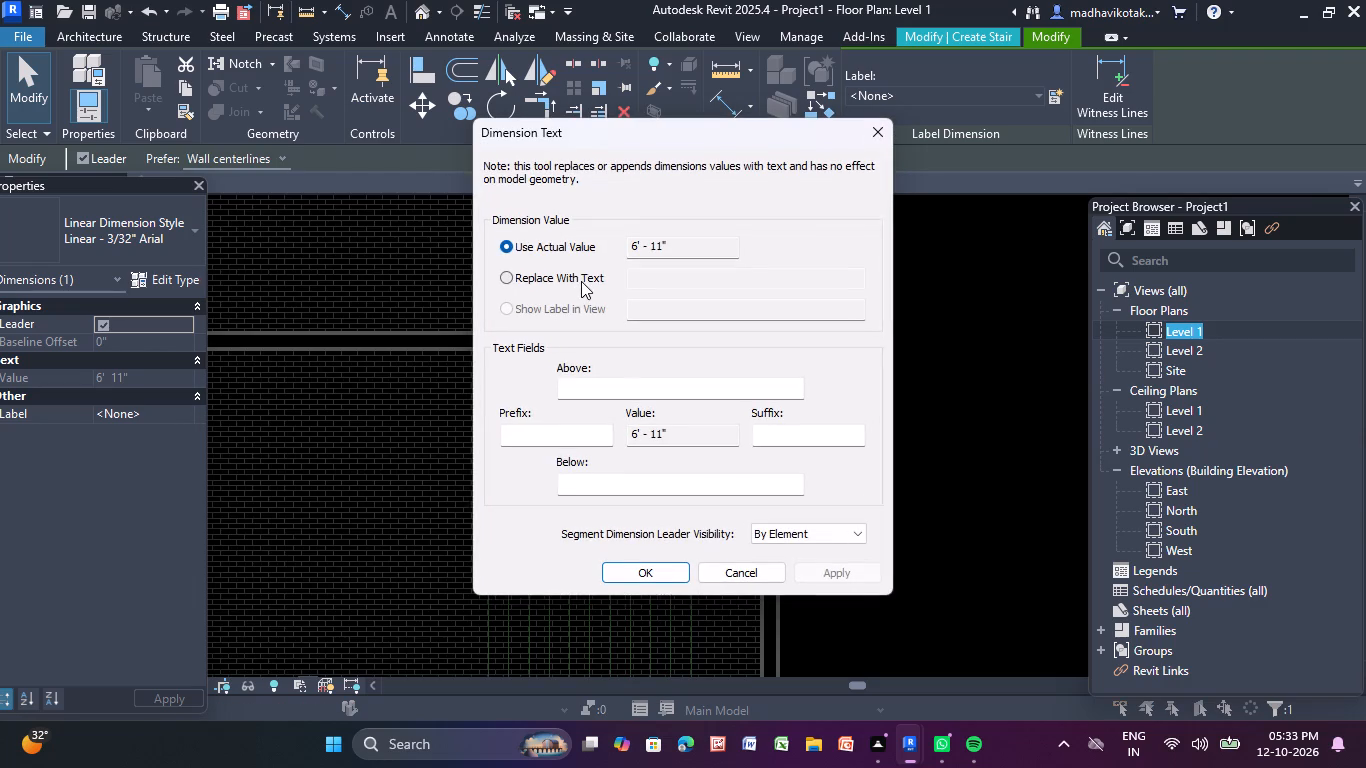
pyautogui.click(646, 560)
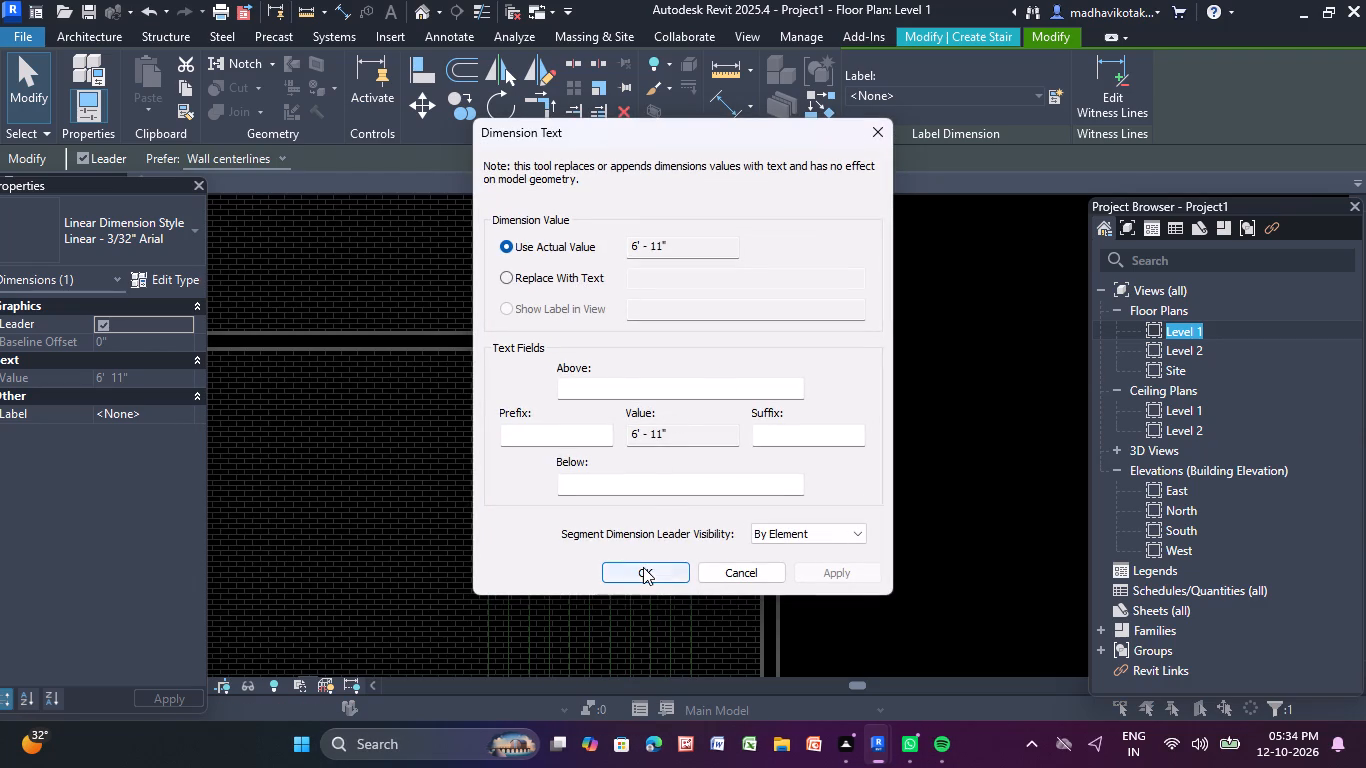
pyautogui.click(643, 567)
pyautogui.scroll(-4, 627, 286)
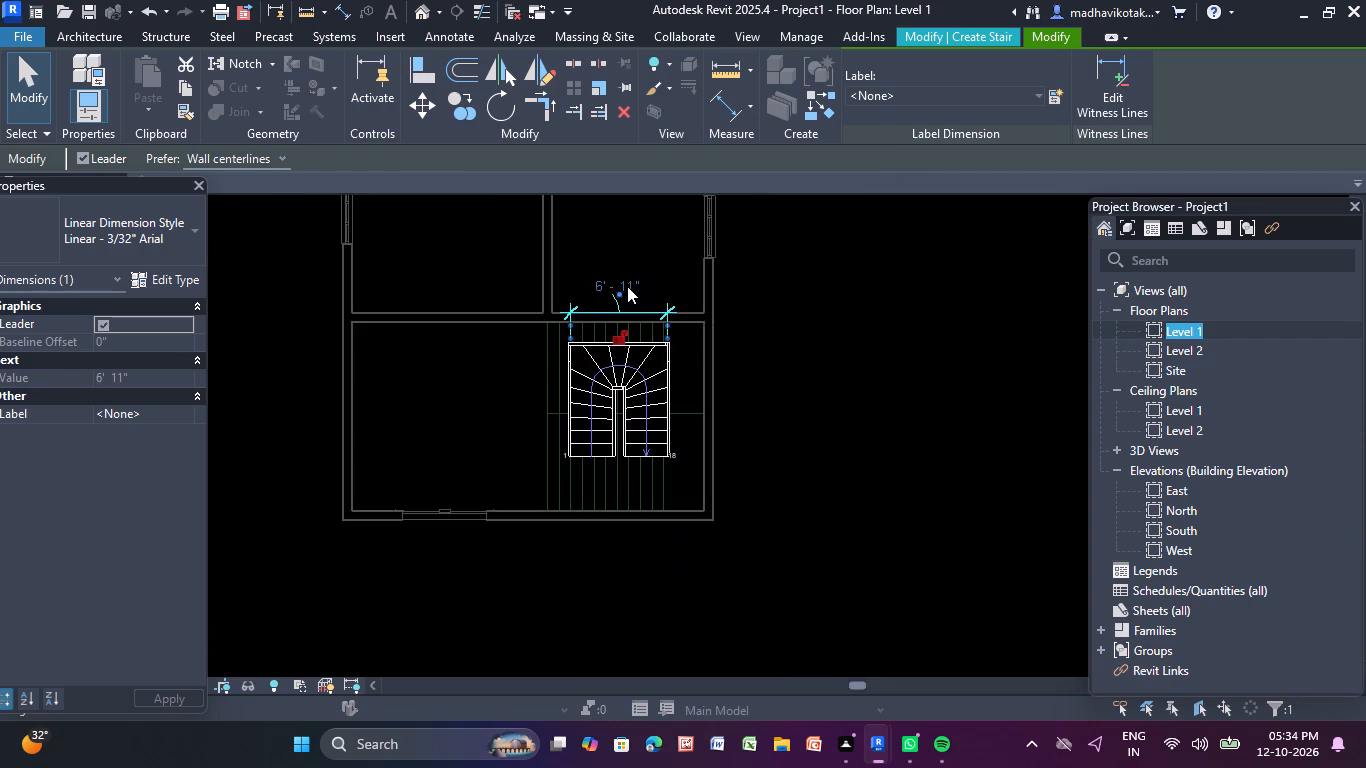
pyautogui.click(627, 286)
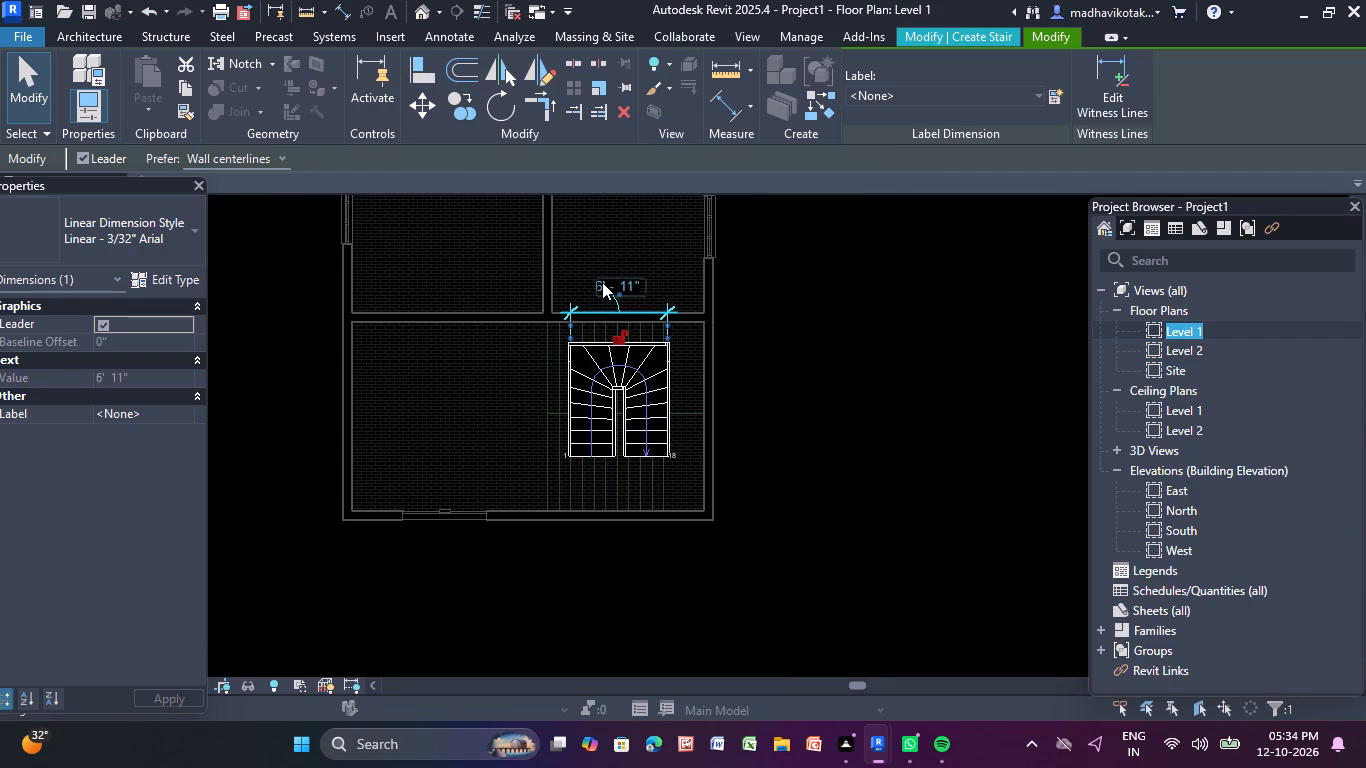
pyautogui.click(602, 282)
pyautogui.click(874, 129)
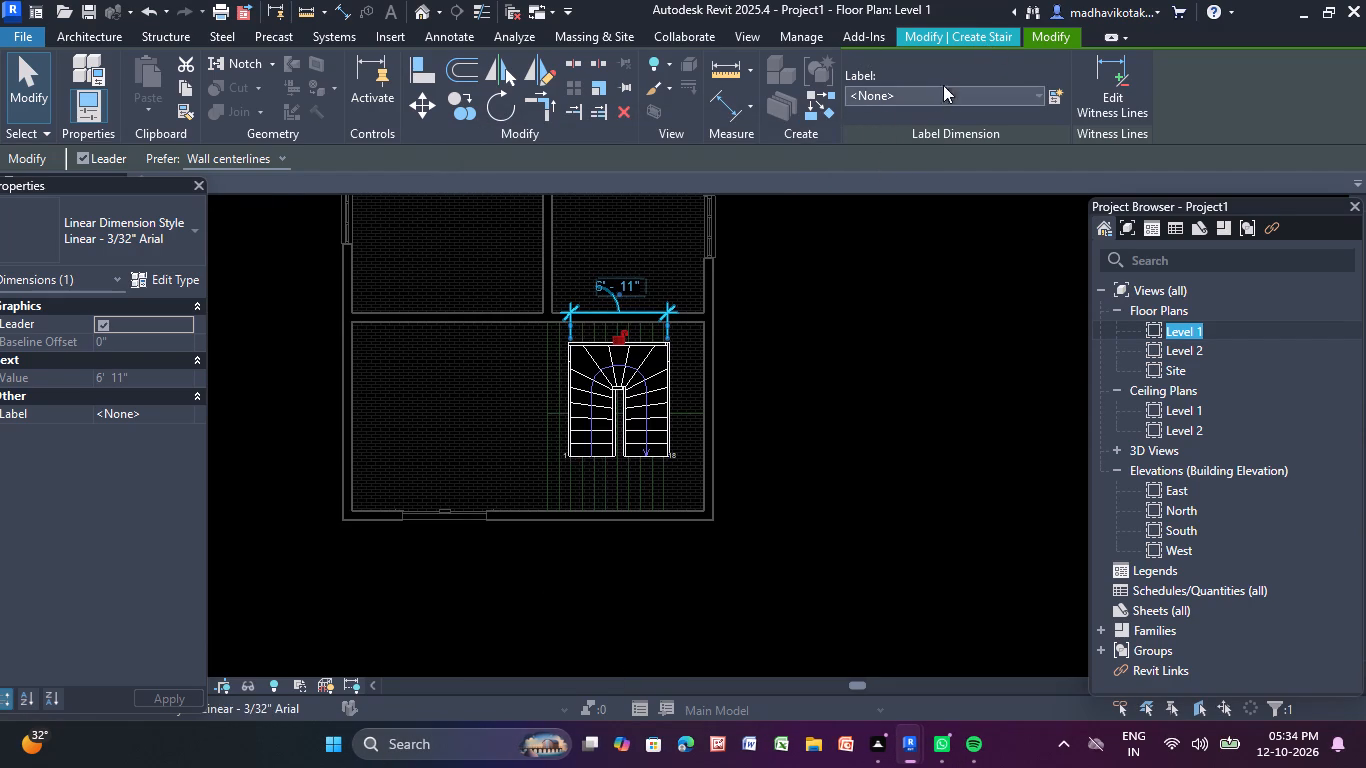
# Try to rotate the stair's overall width dimension about its default centre.
pyautogui.click(495, 102)
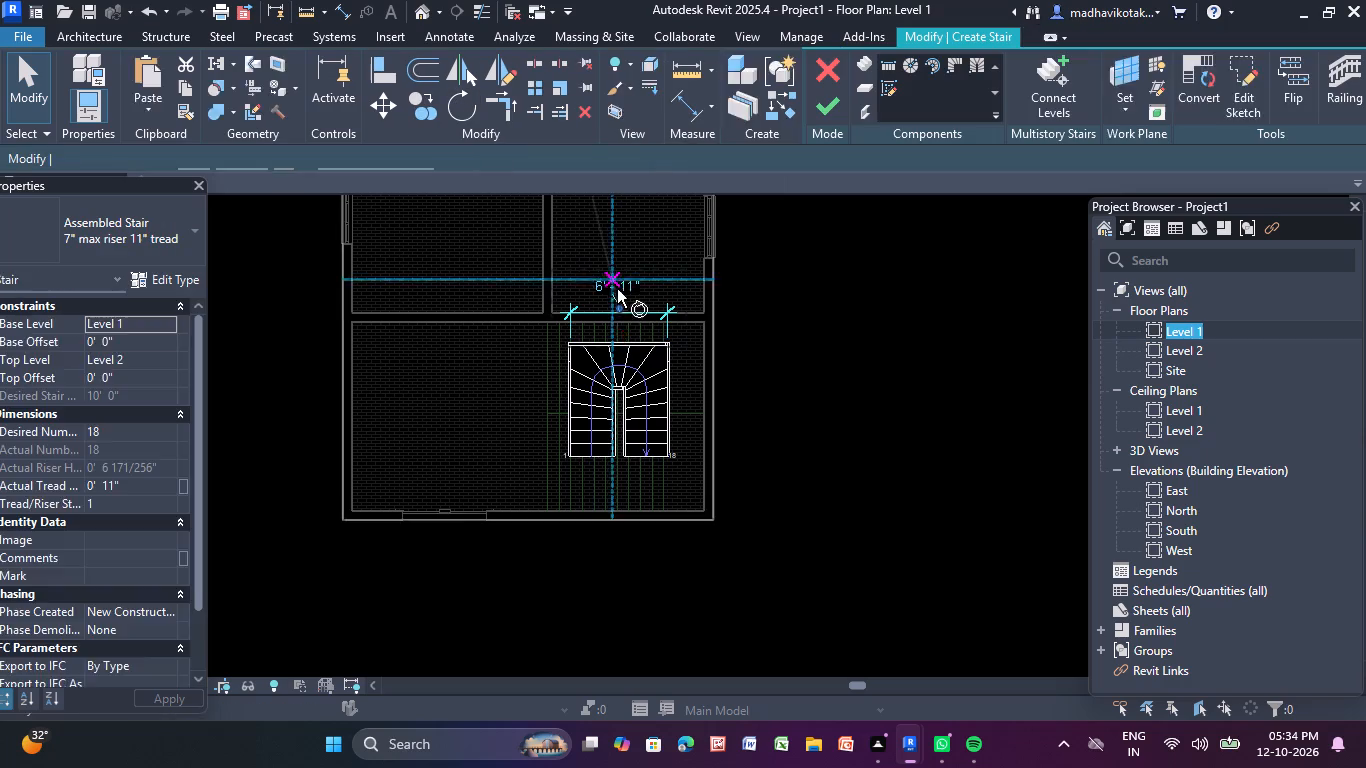
pyautogui.click(618, 345)
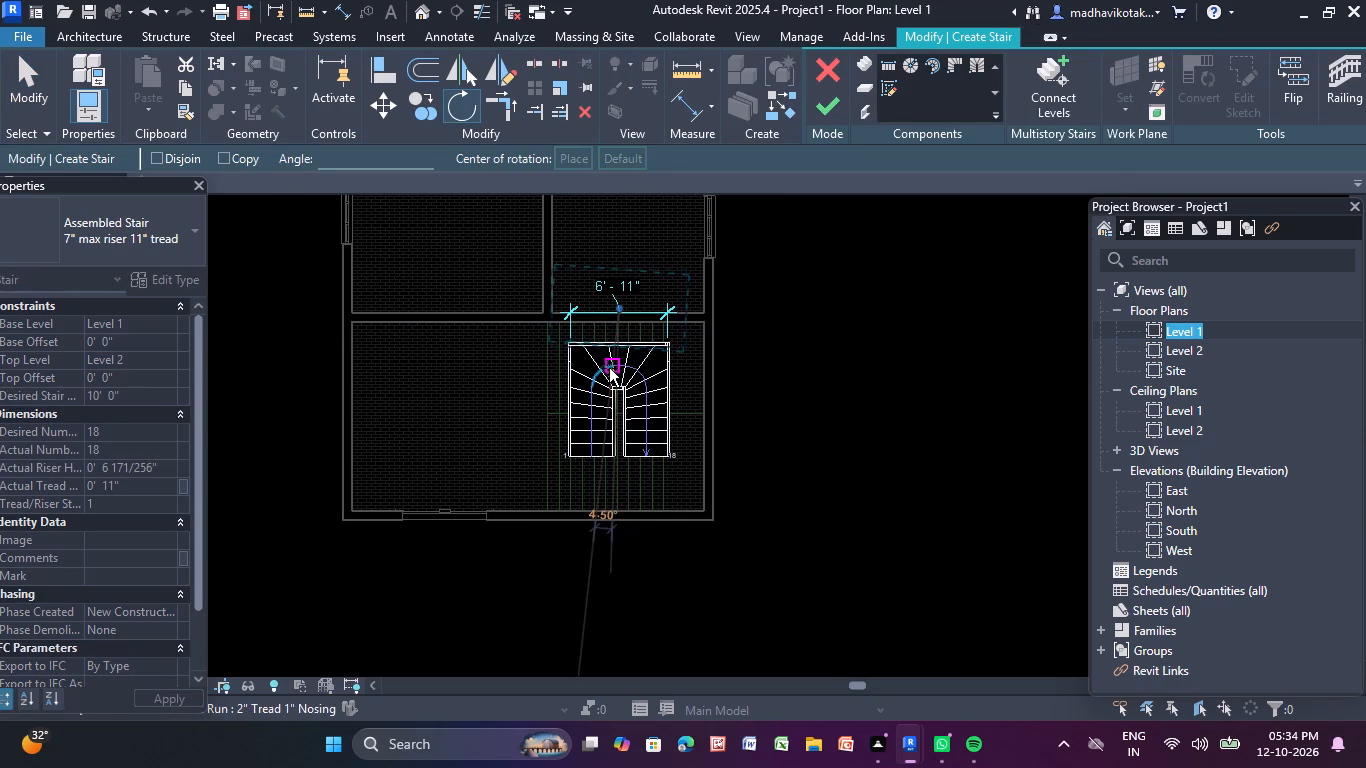
pyautogui.click(573, 308)
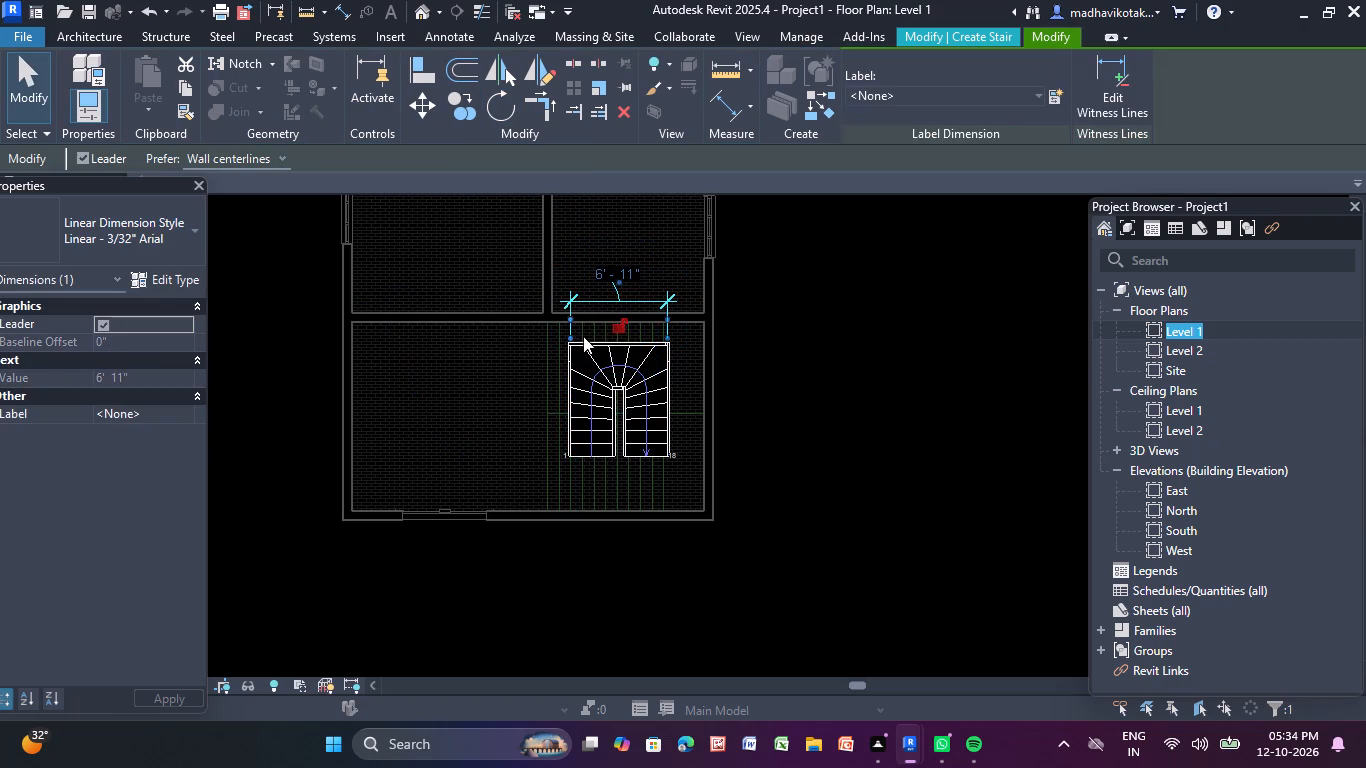
# Rotate the U-shaped winder run about 92° clockwise around its centre and finish the stair.
pyautogui.click(600, 372)
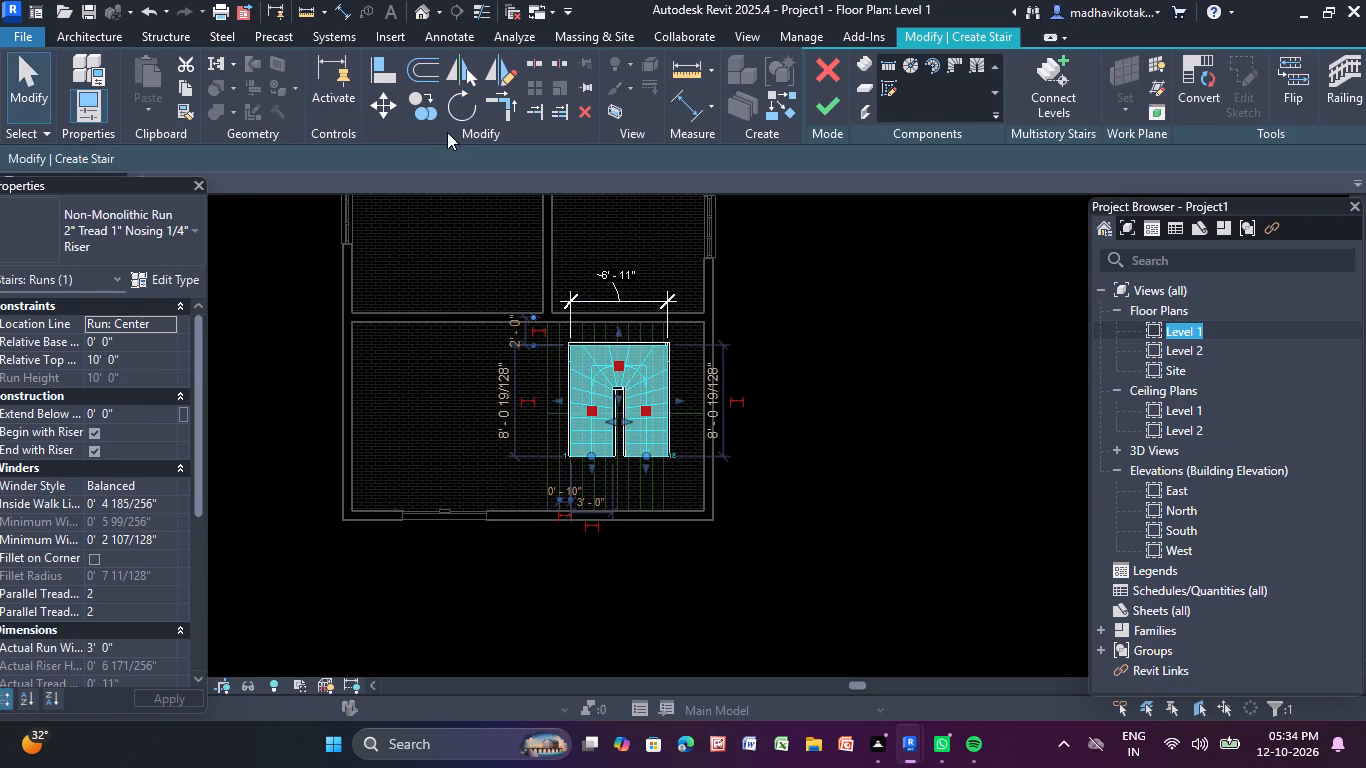
pyautogui.click(458, 112)
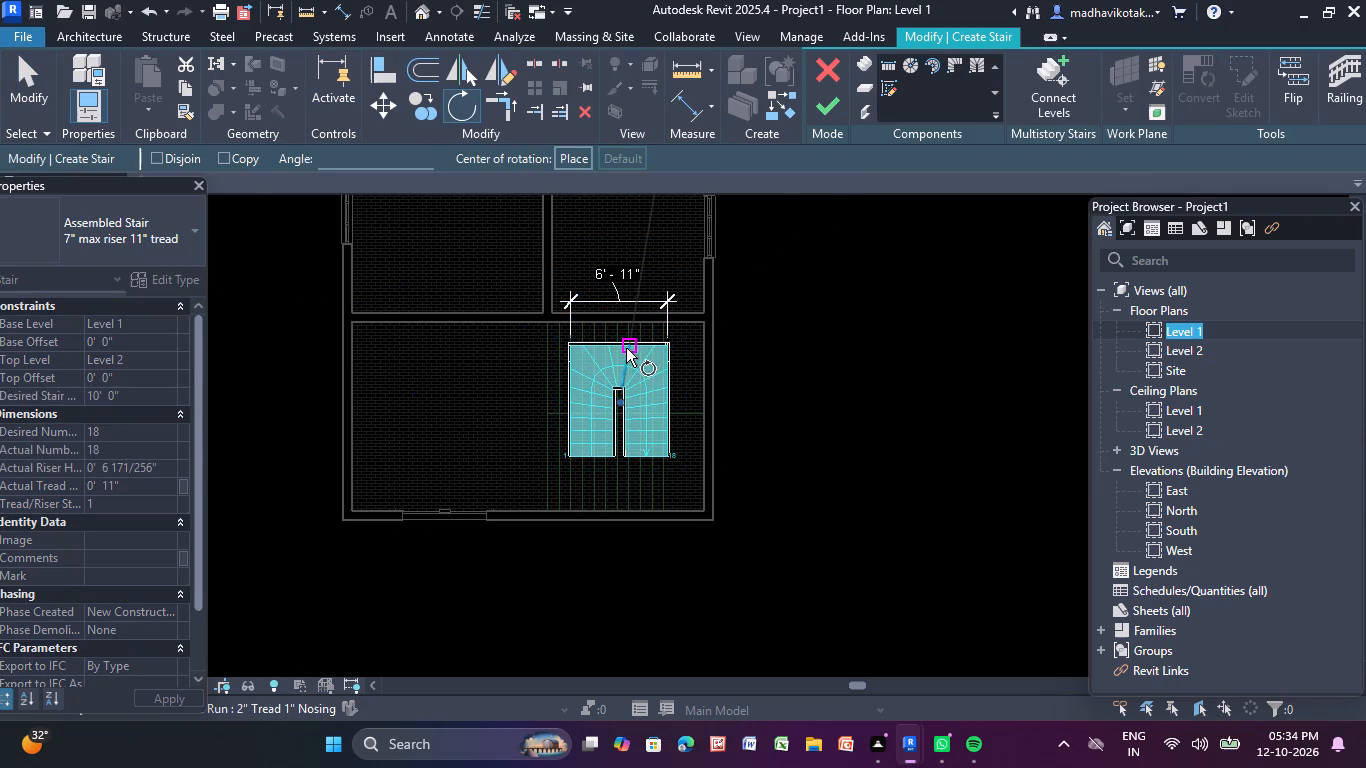
pyautogui.click(620, 342)
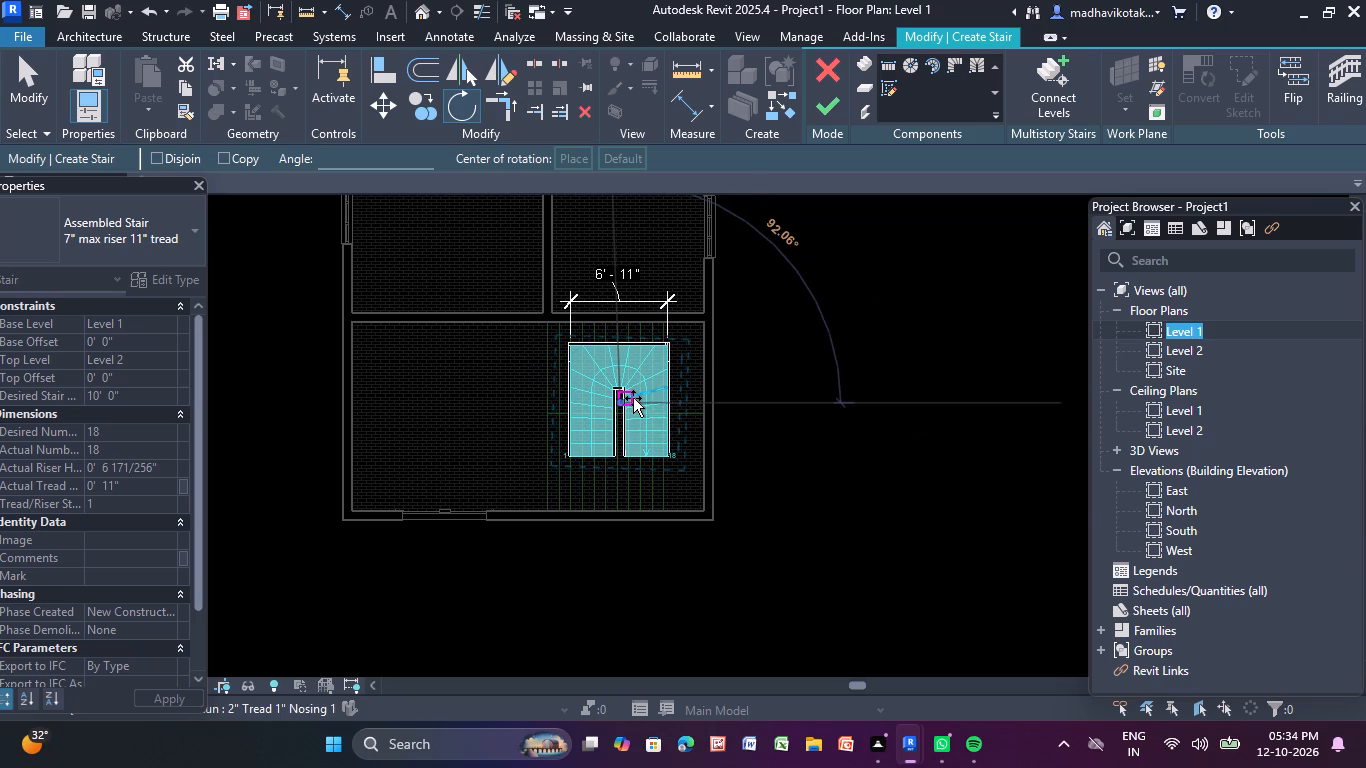
pyautogui.click(633, 398)
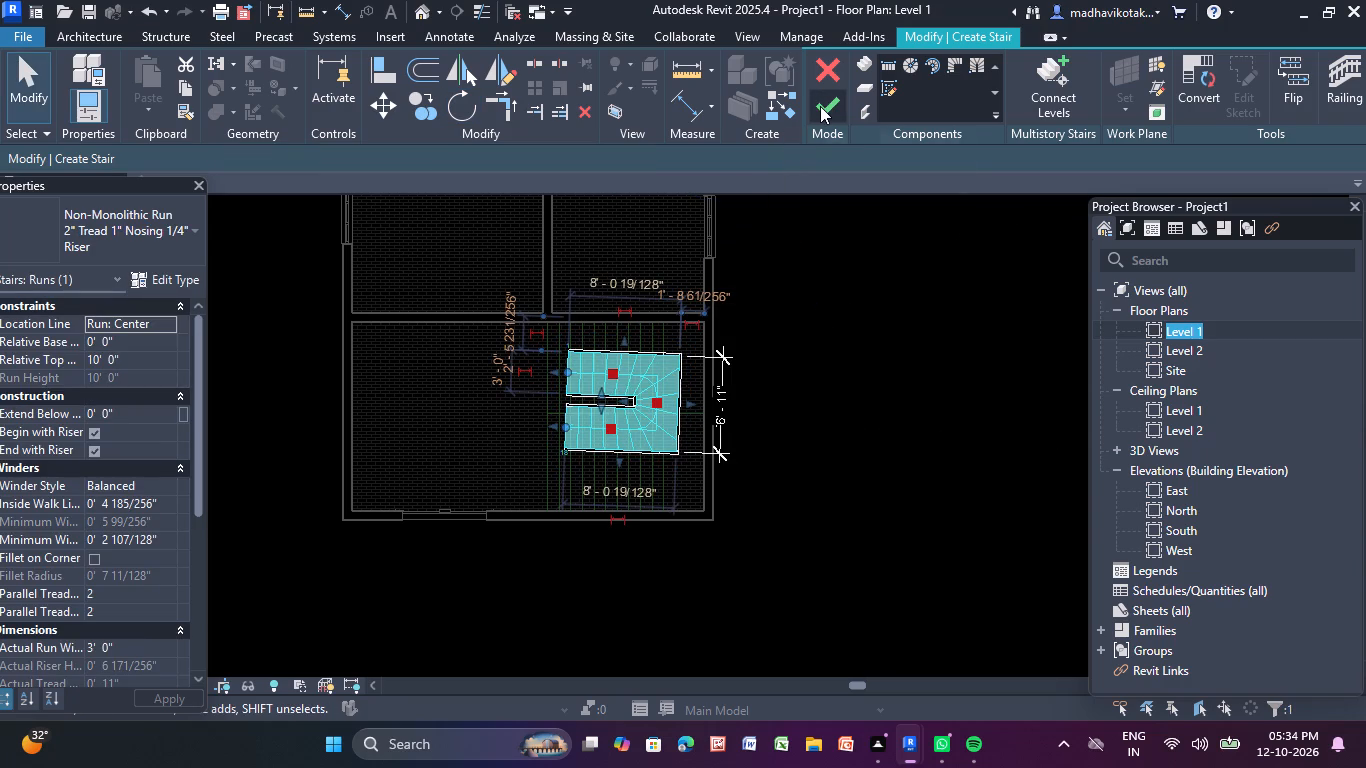
pyautogui.click(820, 106)
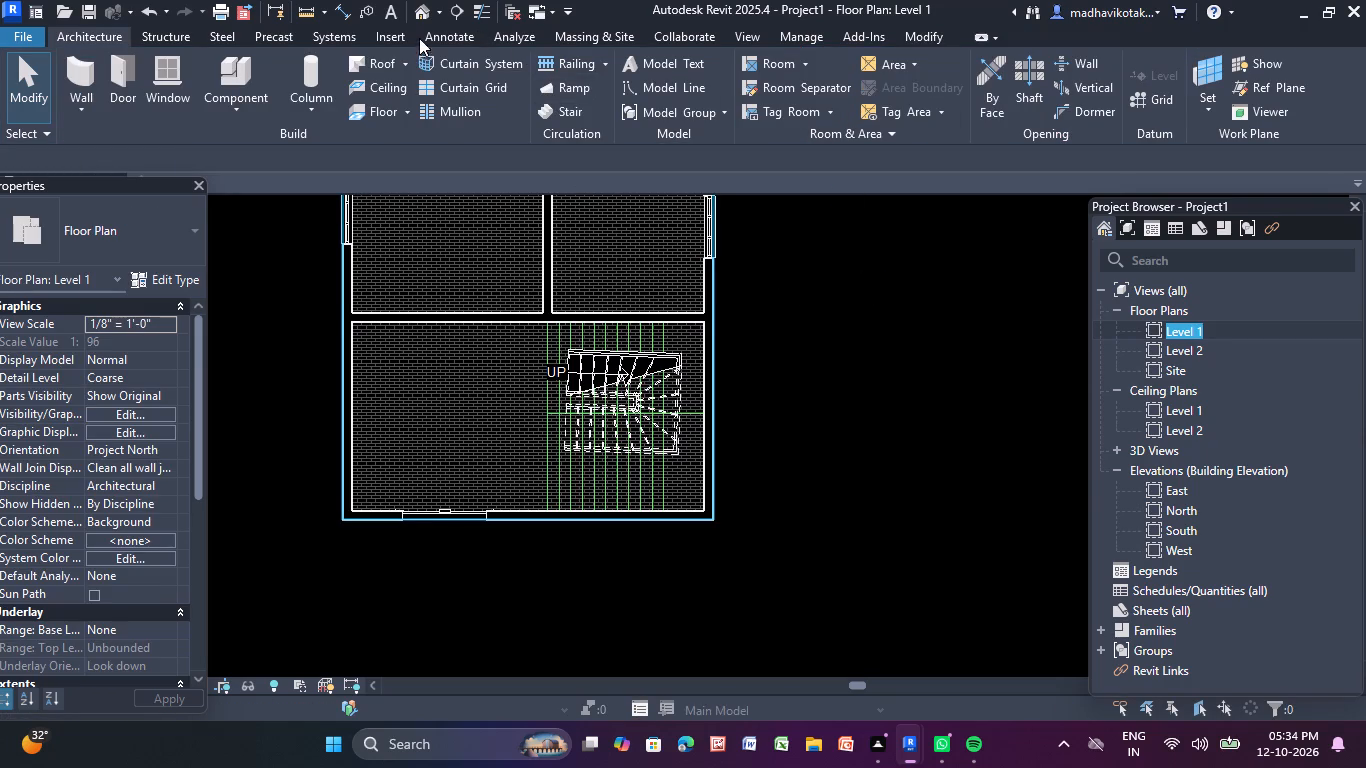
# Examine the rotated stair and its railings in the front room in the 3D view.
pyautogui.click(424, 10)
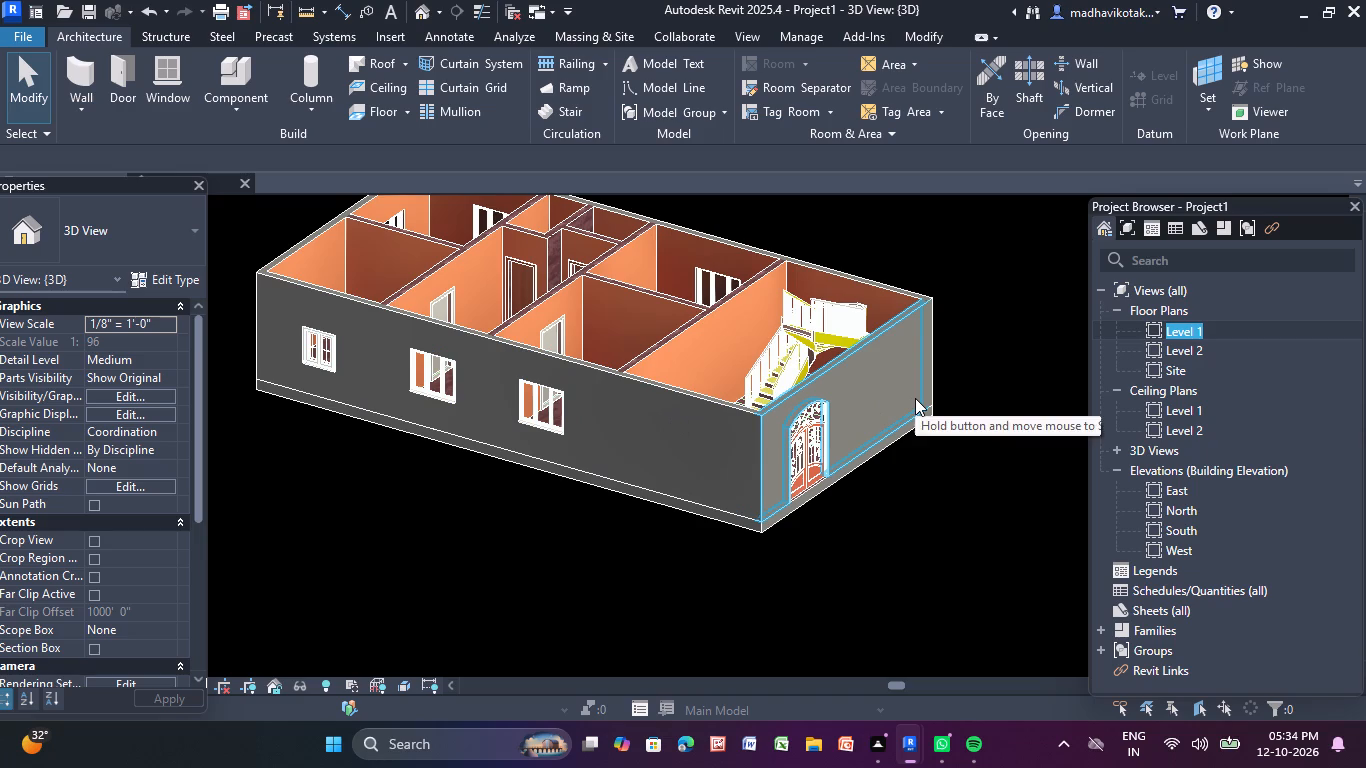
pyautogui.moveTo(916, 402); pyautogui.dragTo(512, 471, button='middle')
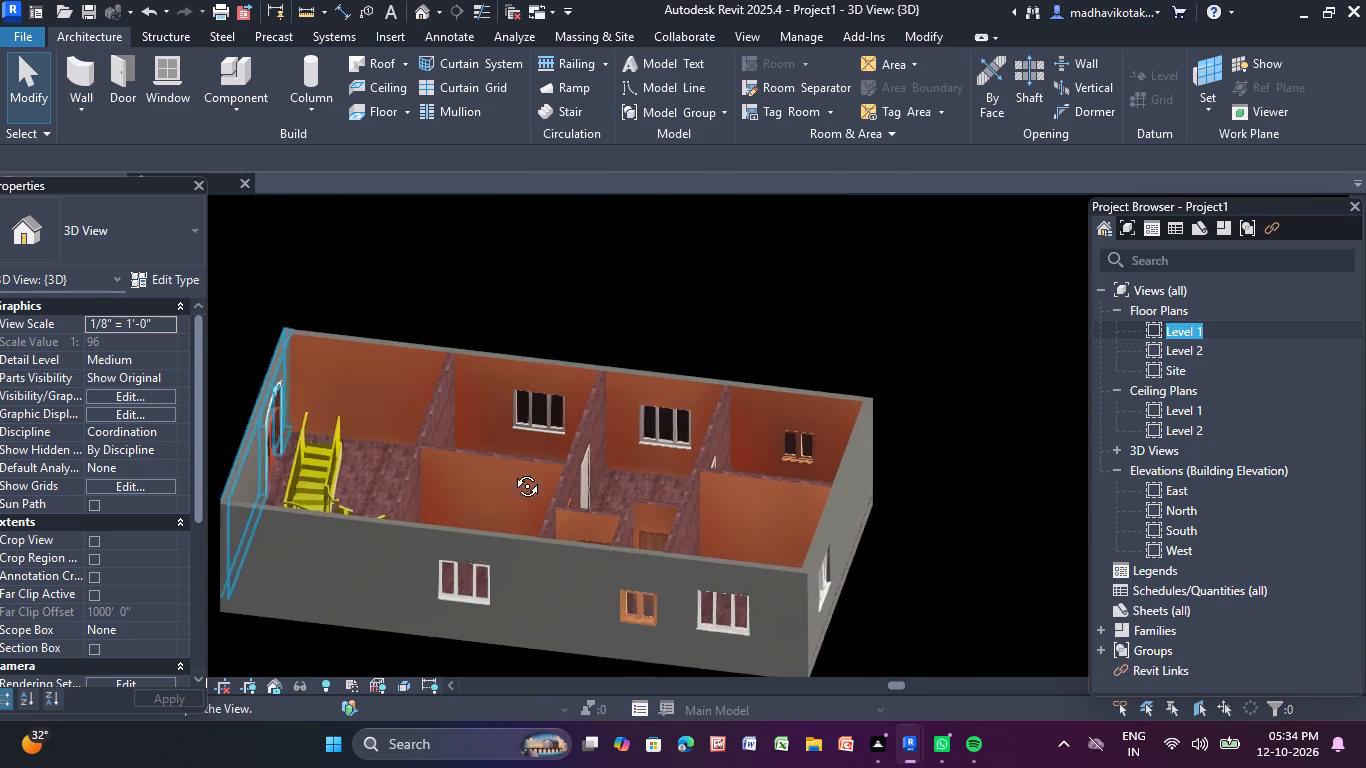
pyautogui.moveTo(512, 471); pyautogui.dragTo(880, 492, button='middle')
pyautogui.keyDown('shift'); pyautogui.scroll(1, 803, 535); pyautogui.keyUp('shift')
pyautogui.scroll(4, 827, 368)
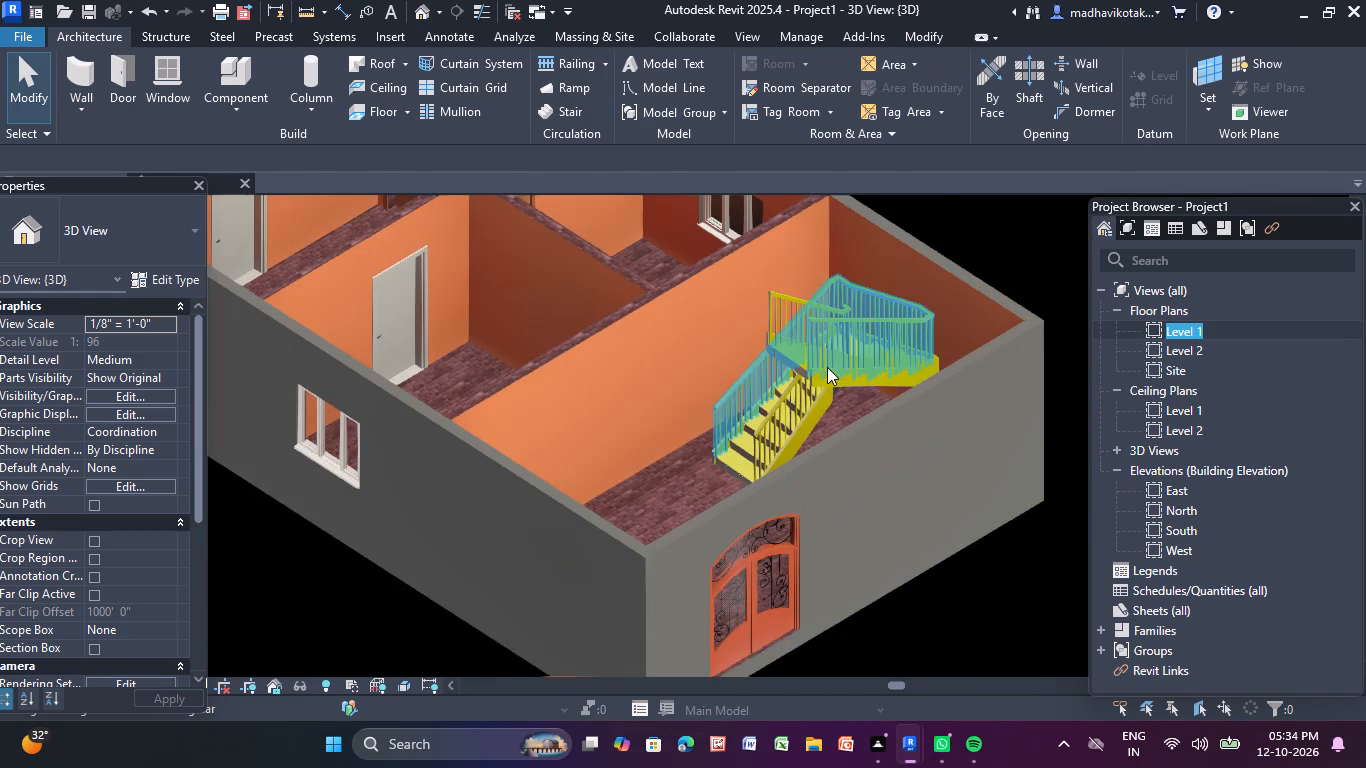
pyautogui.click(808, 372)
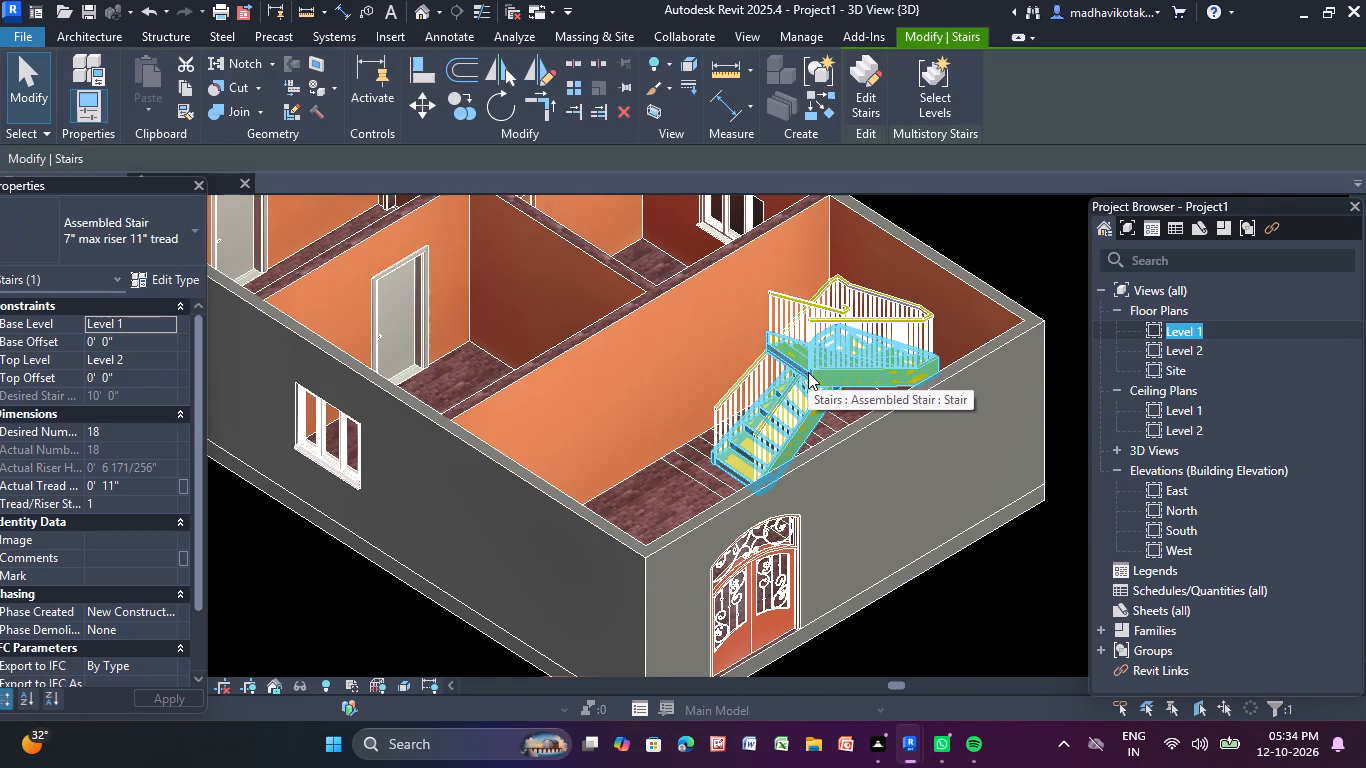
pyautogui.scroll(6, 807, 372)
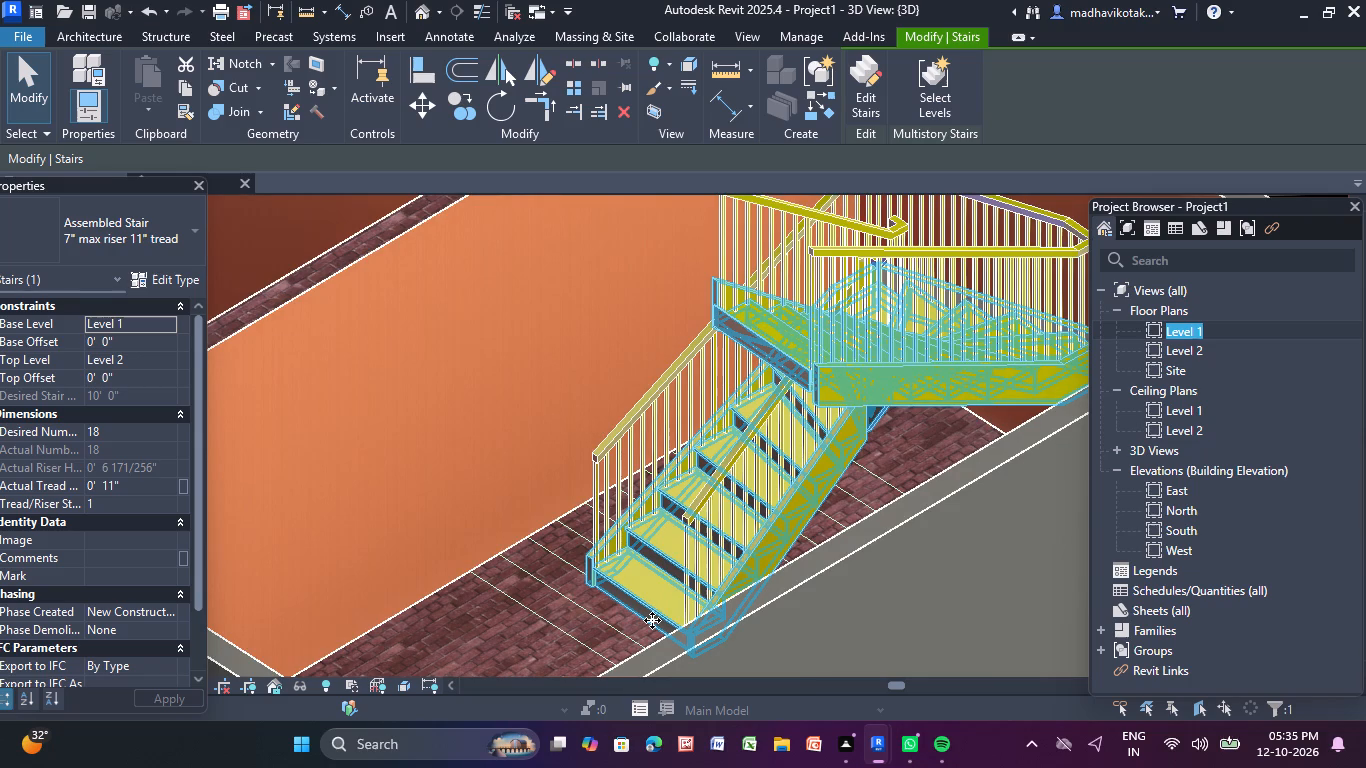
pyautogui.press('Escape')
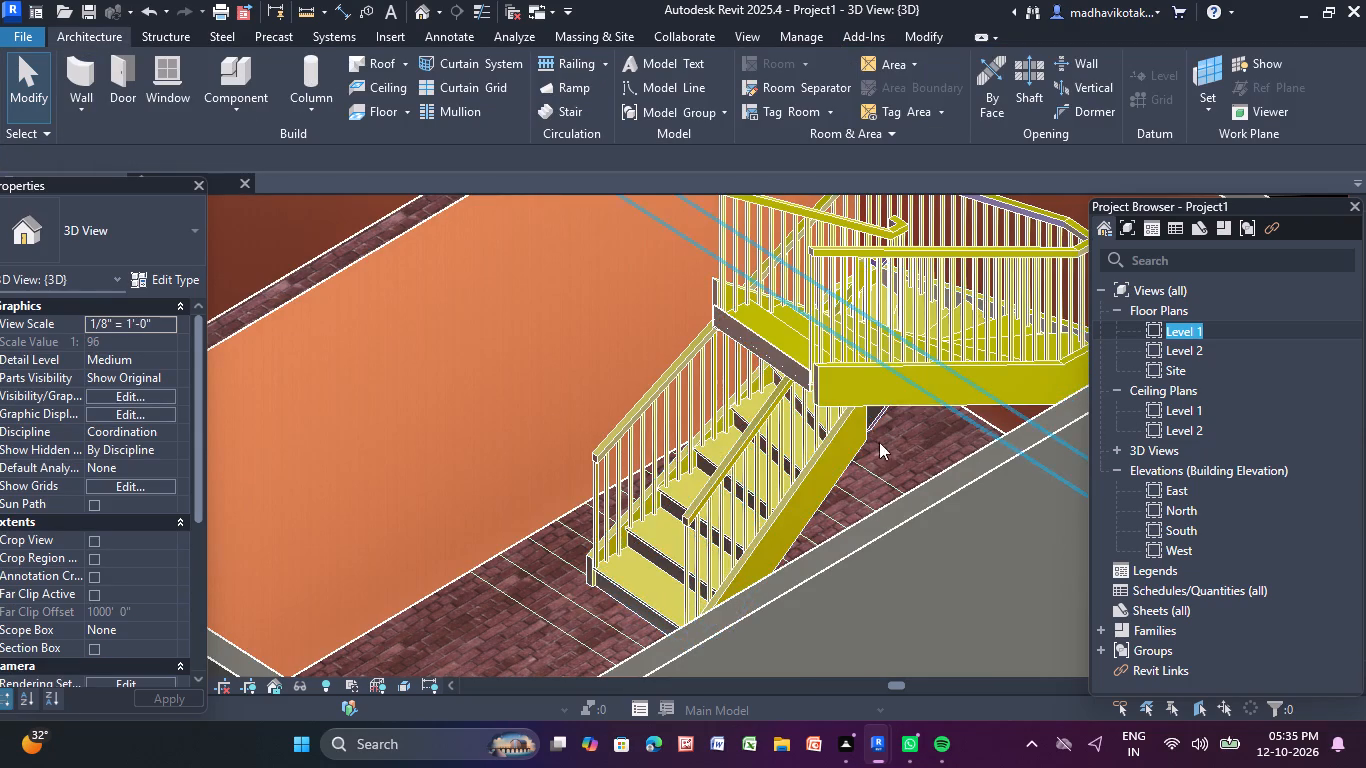
pyautogui.scroll(3, 868, 455)
pyautogui.scroll(-5, 866, 451)
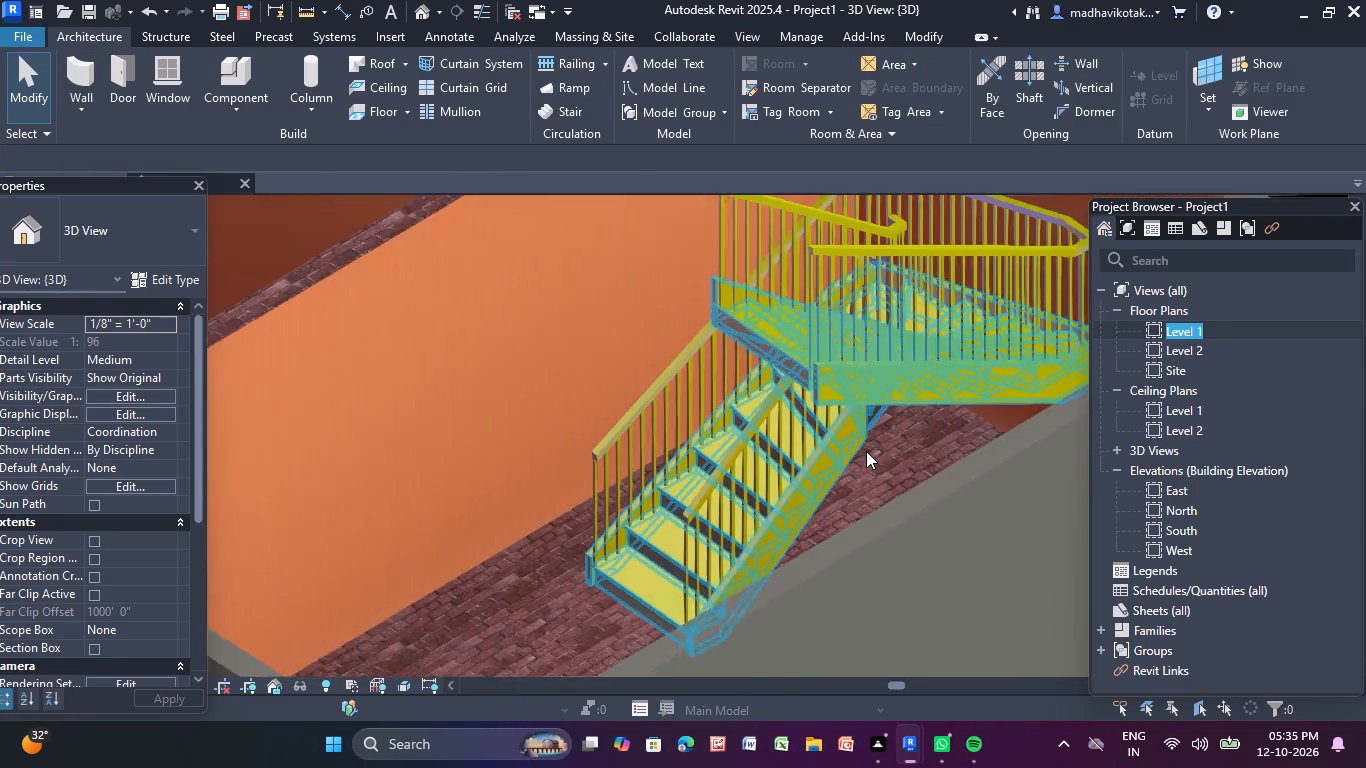
pyautogui.moveTo(859, 450); pyautogui.dragTo(766, 418, button='middle')
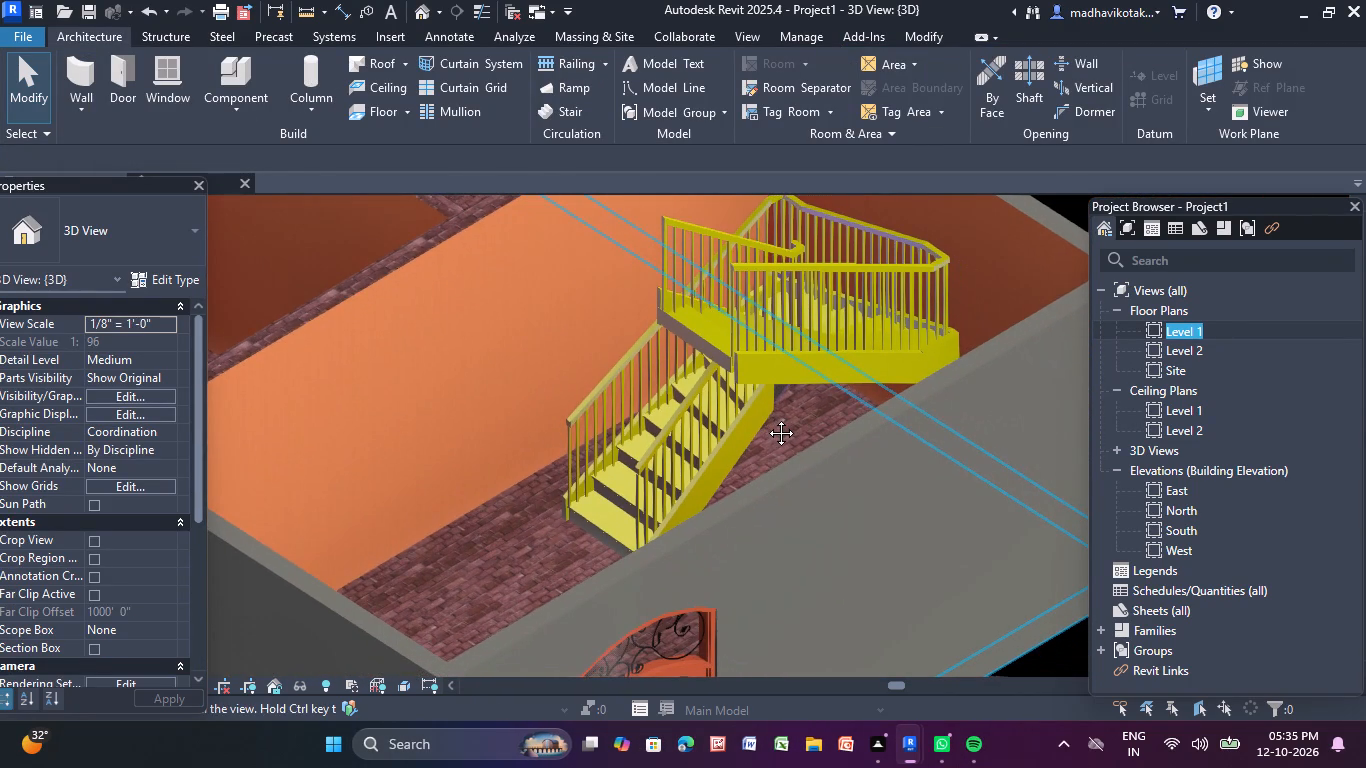
pyautogui.moveTo(766, 418); pyautogui.dragTo(766, 417, button='middle')
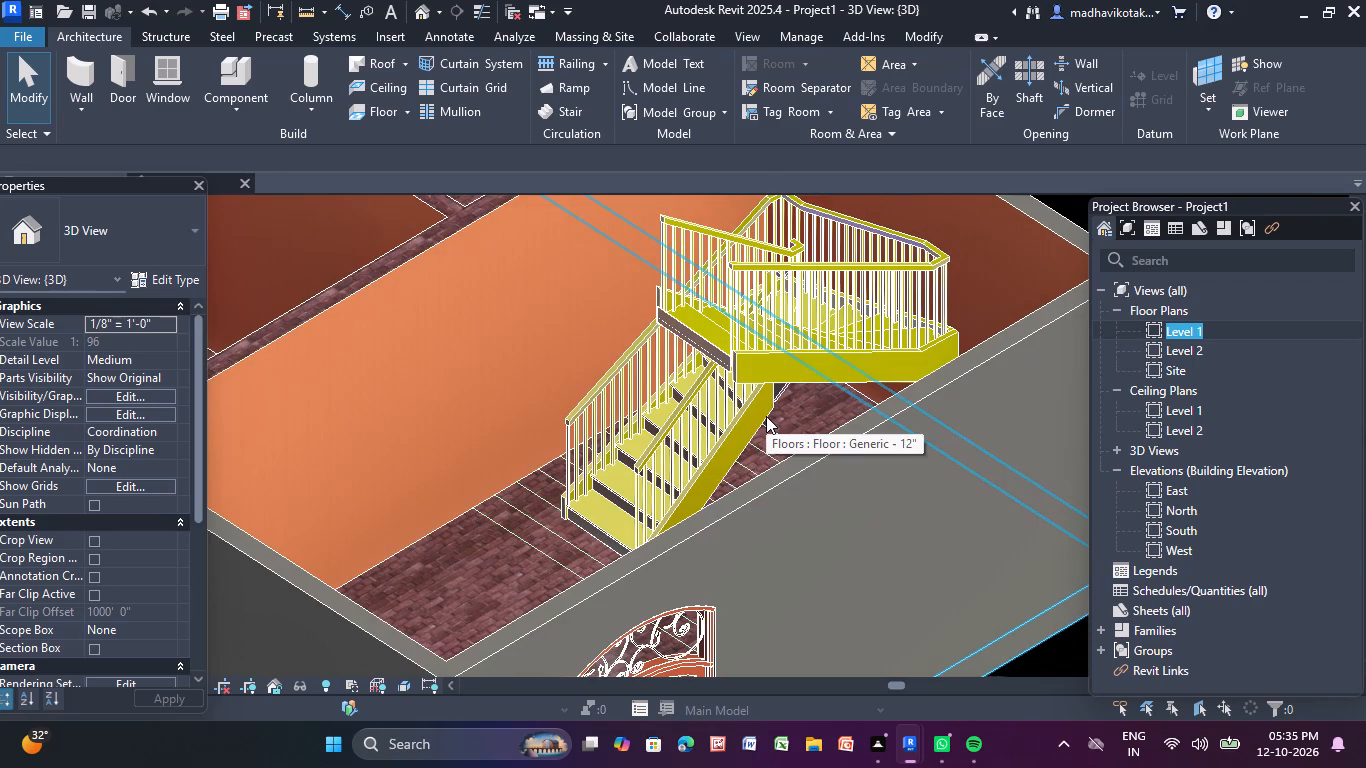
pyautogui.click(708, 407)
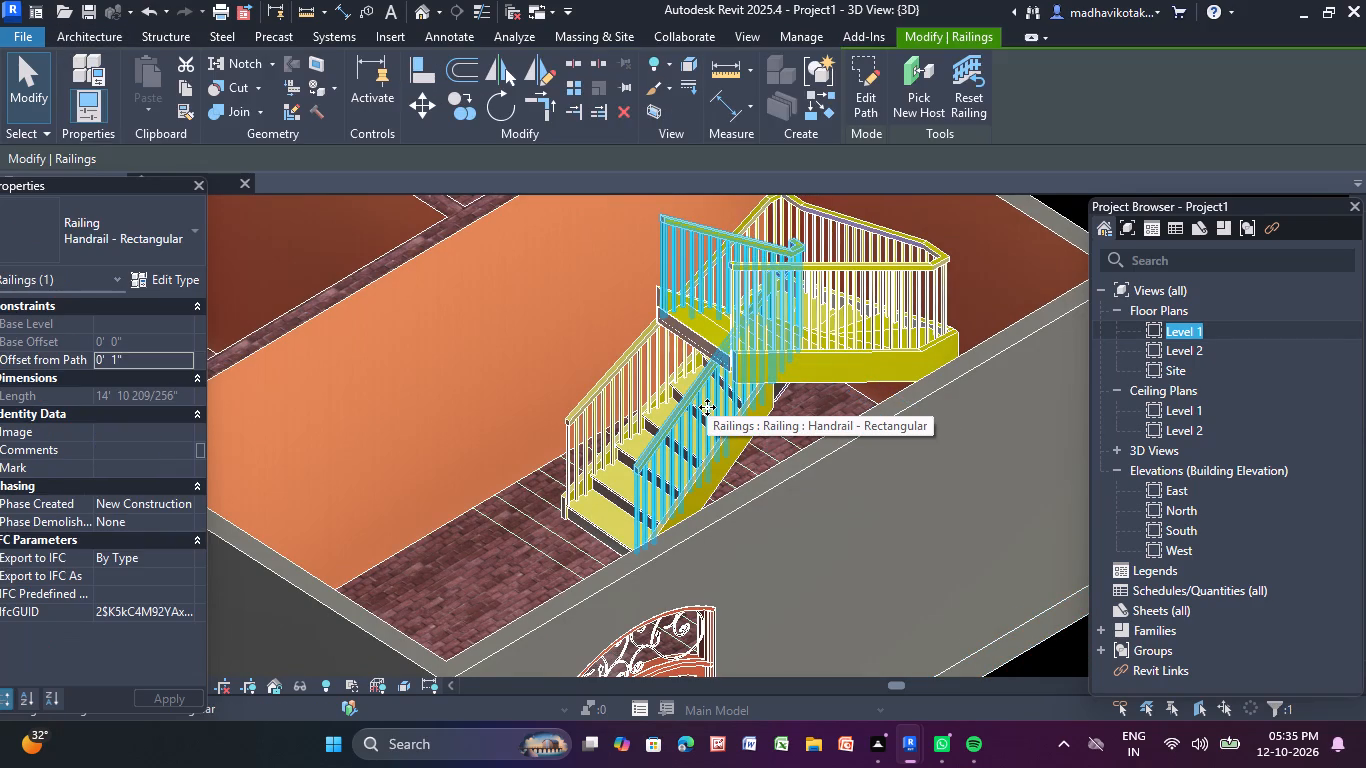
pyautogui.press('Escape')
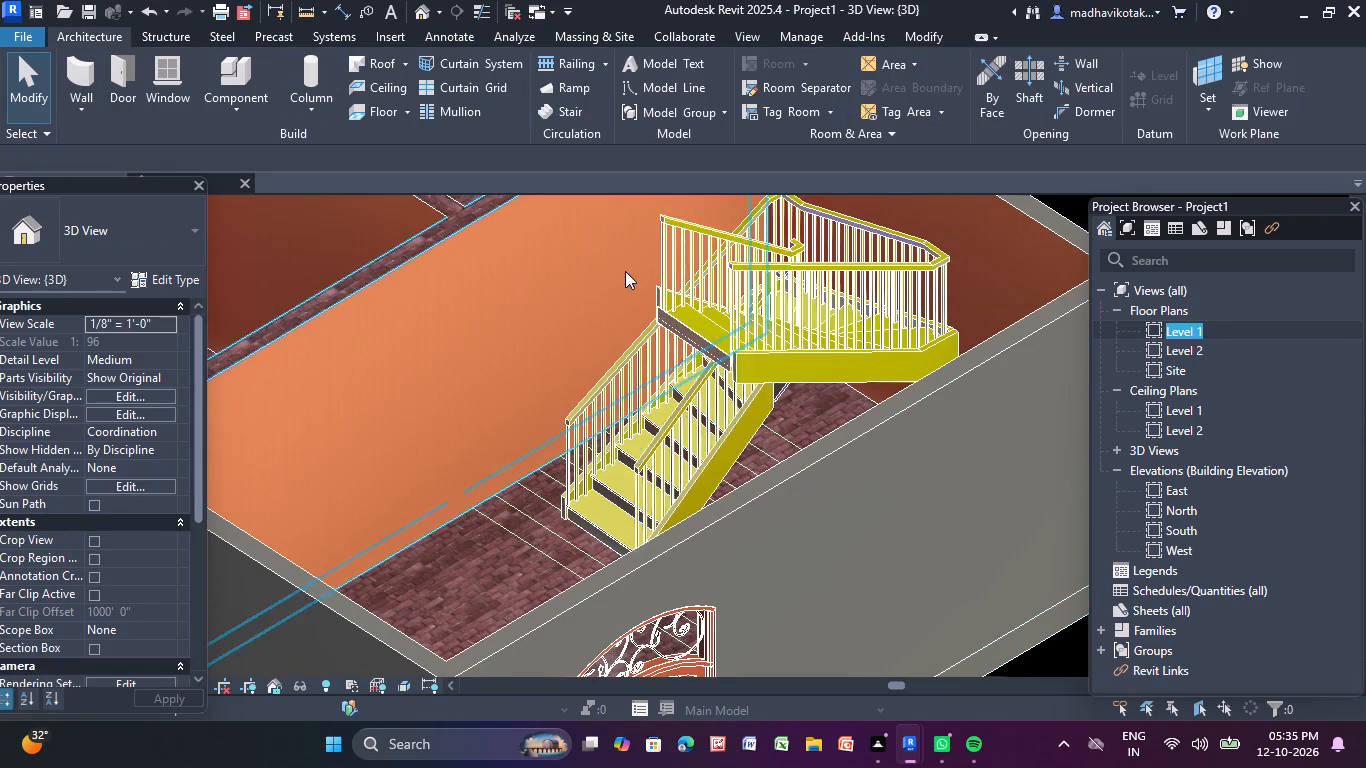
pyautogui.scroll(-5, 624, 271)
pyautogui.scroll(-2, 1019, 562)
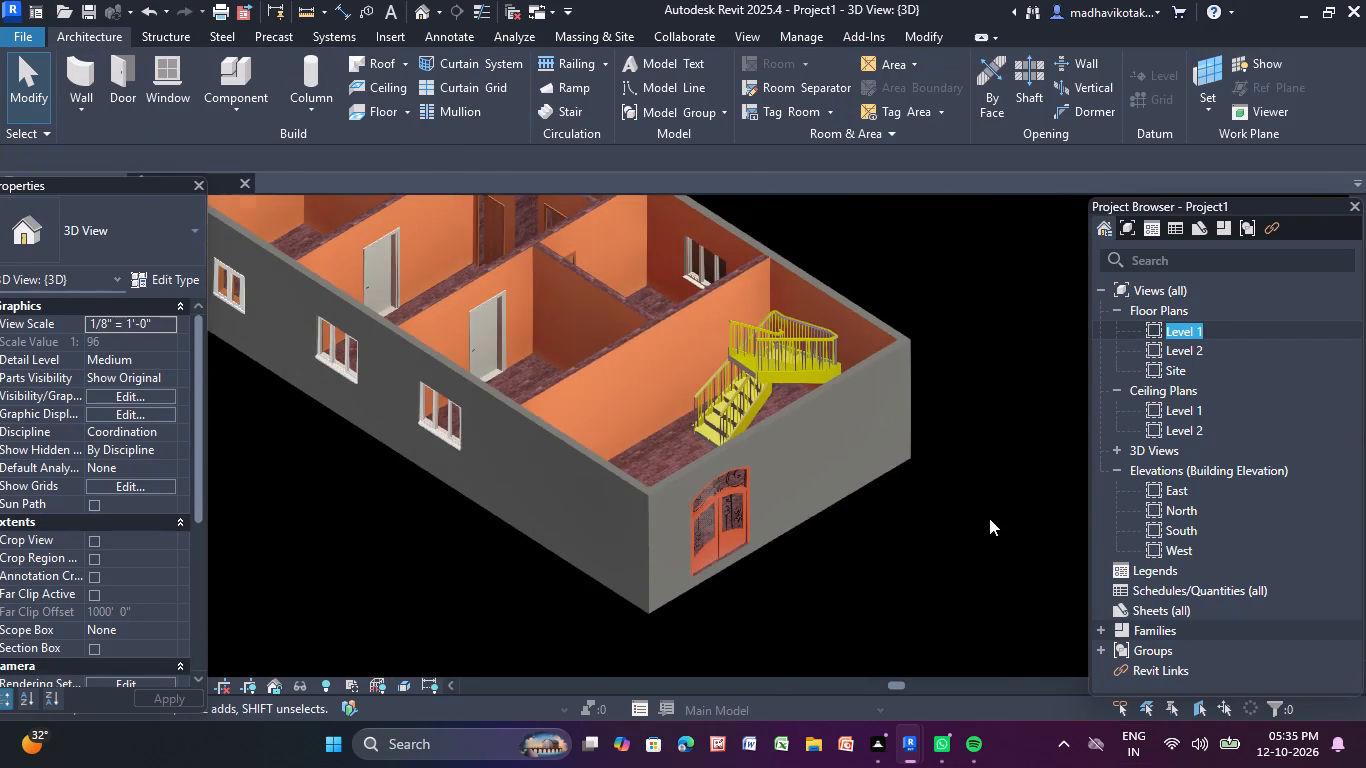
pyautogui.moveTo(989, 518); pyautogui.dragTo(1027, 576, button='middle')
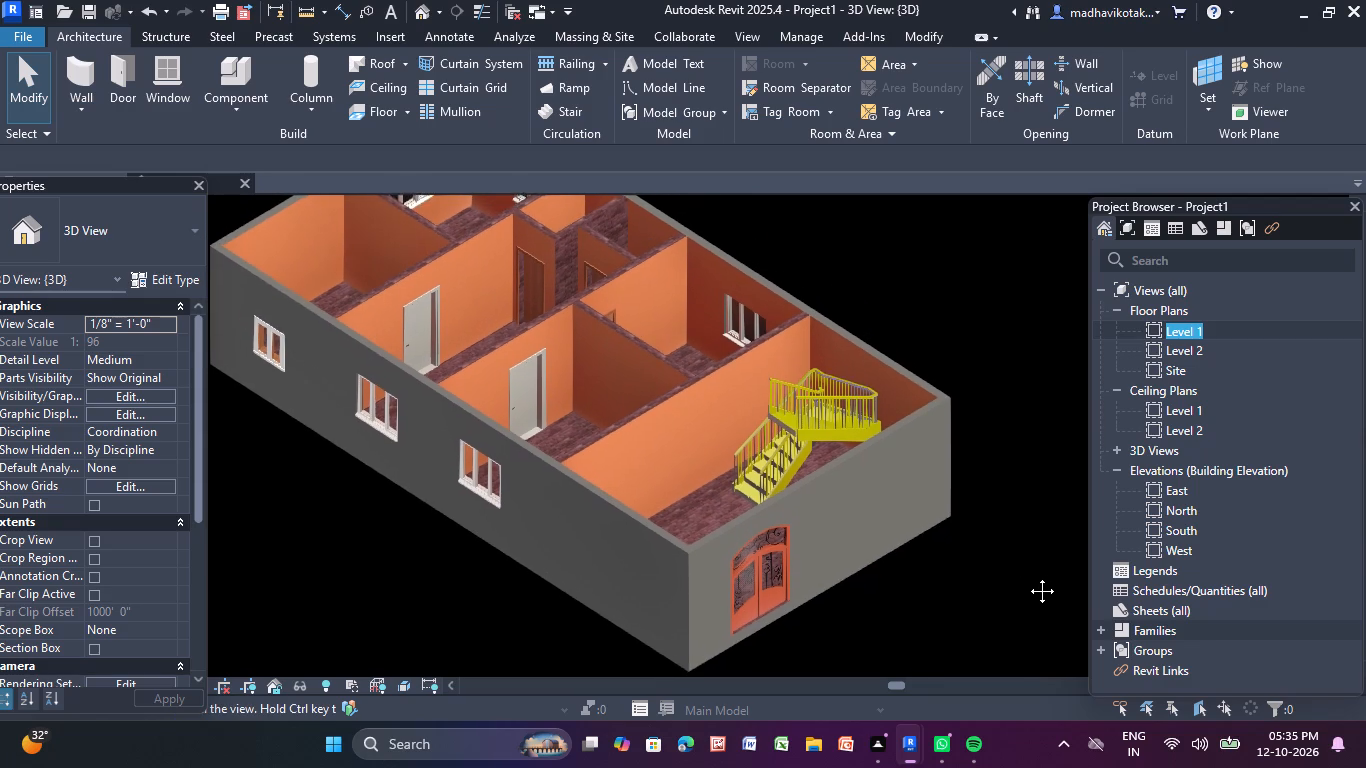
pyautogui.moveTo(1027, 576); pyautogui.dragTo(1025, 570, button='middle')
pyautogui.scroll(-2, 884, 335)
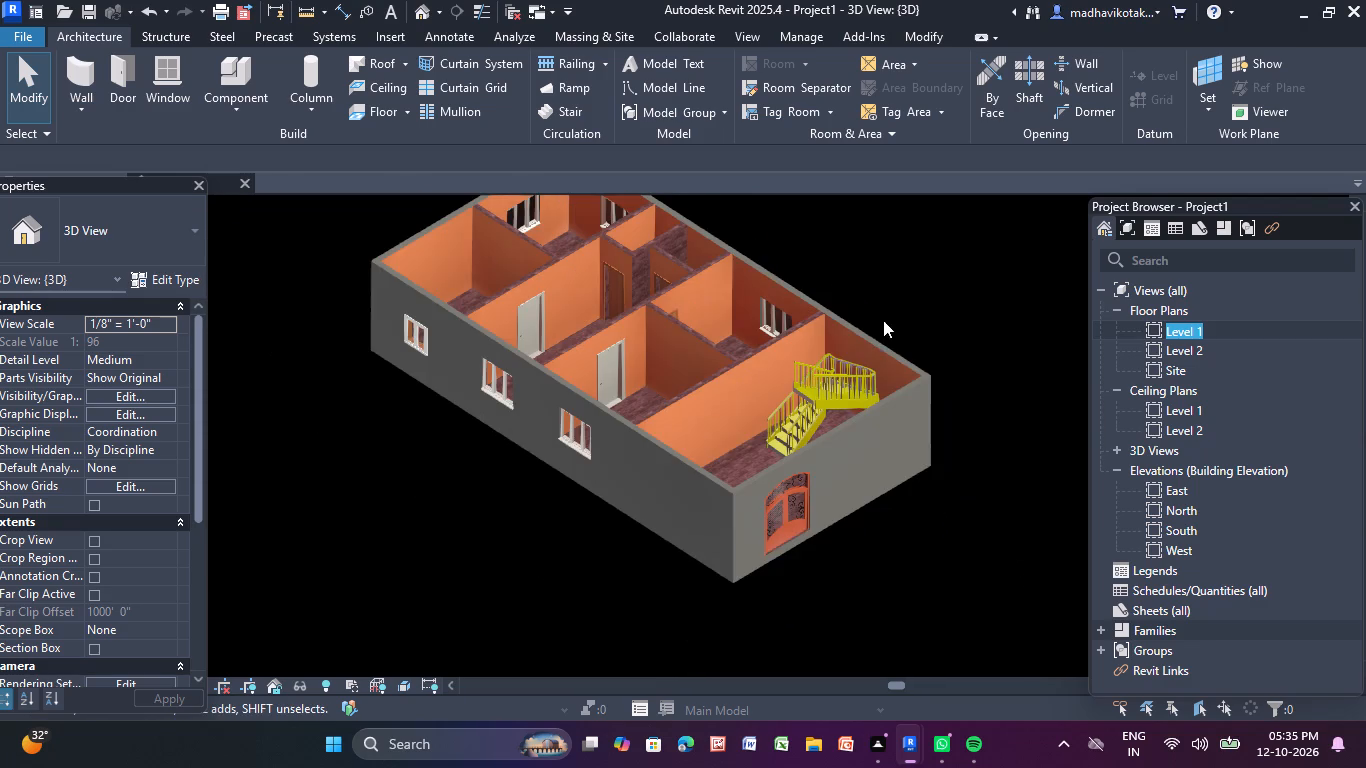
pyautogui.moveTo(882, 317); pyautogui.dragTo(899, 350, button='middle')
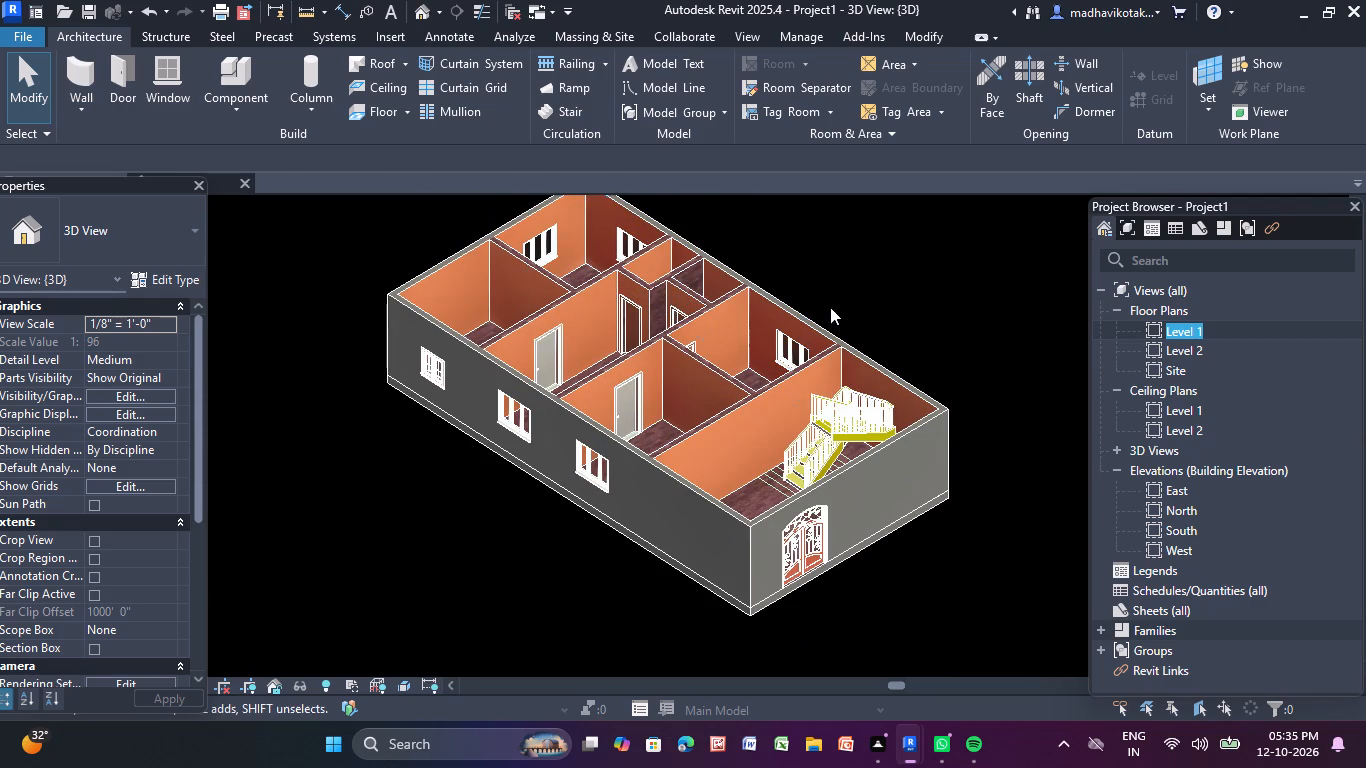
# Open the Level 1 floor plan.
pyautogui.doubleClick(1256, 333)
pyautogui.doubleClick(1255, 333)
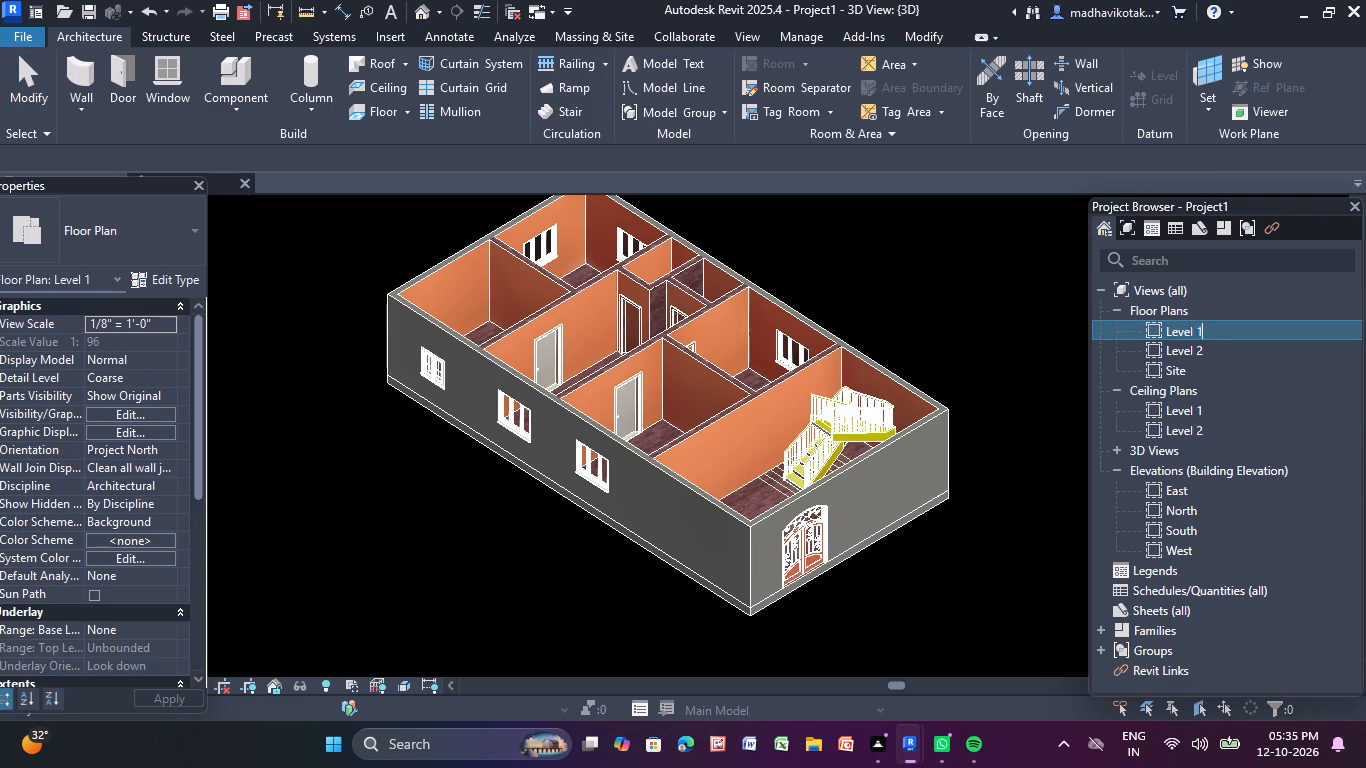
pyautogui.doubleClick(1234, 335)
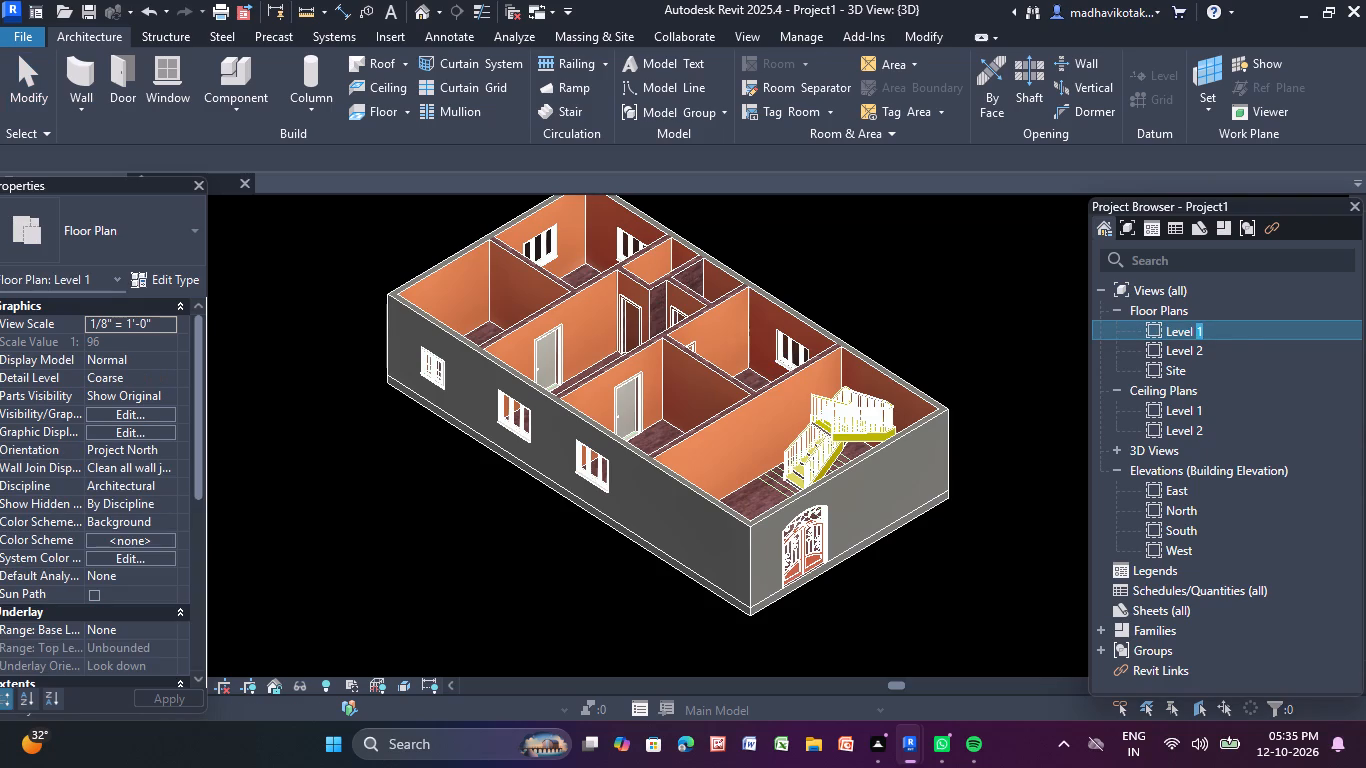
pyautogui.press('Escape')
pyautogui.doubleClick(1234, 333)
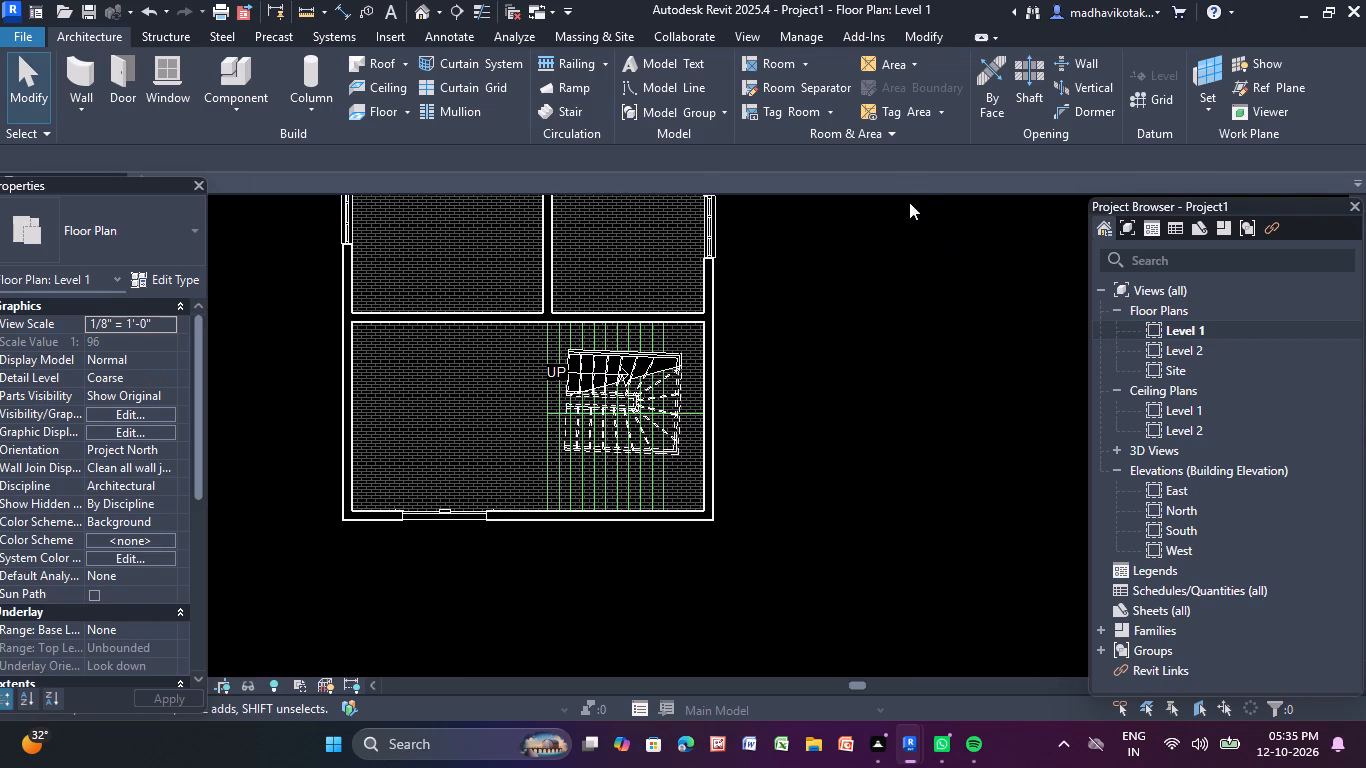
pyautogui.scroll(-1, 955, 298)
pyautogui.moveTo(954, 326); pyautogui.dragTo(945, 442, button='middle')
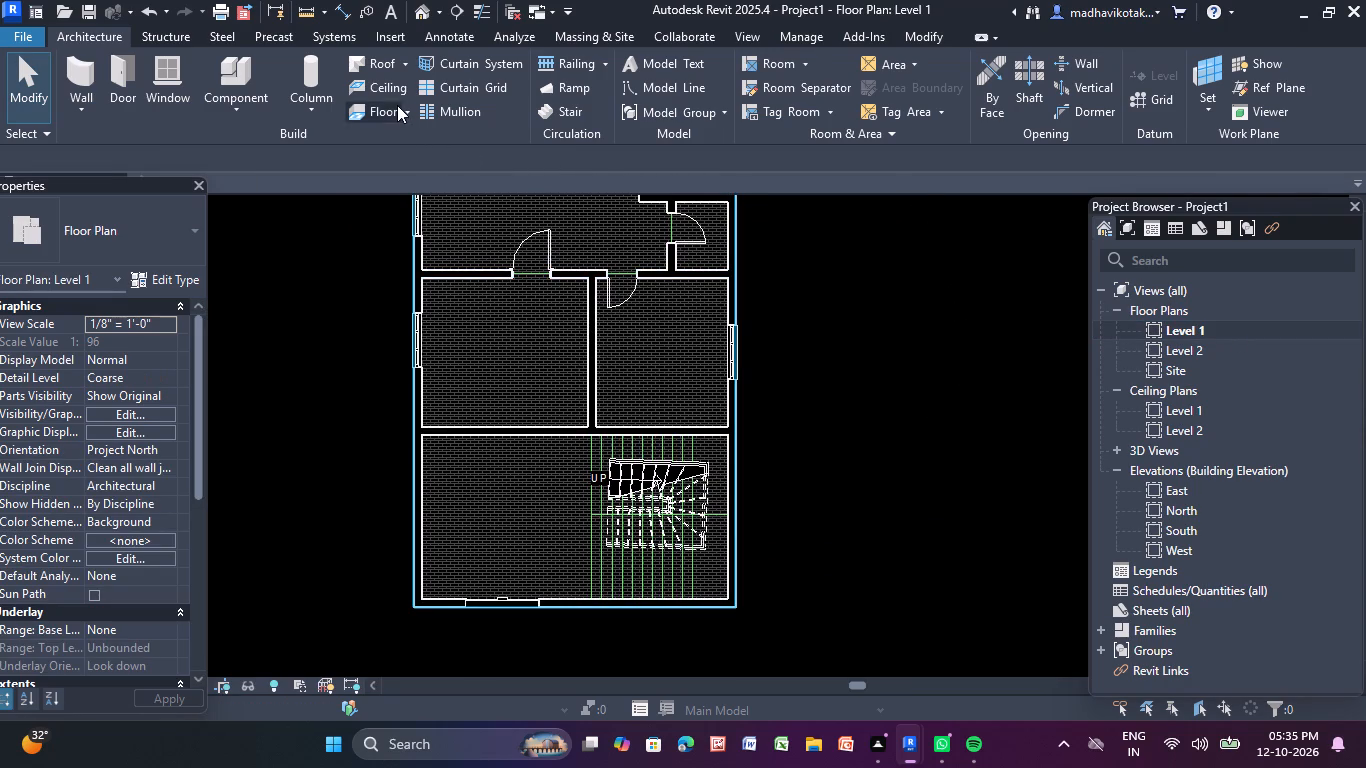
# Start a sketched 2' x 4' ACT System ceiling in the Level 1 ceiling plan with a height offset of 9'.
pyautogui.click(386, 95)
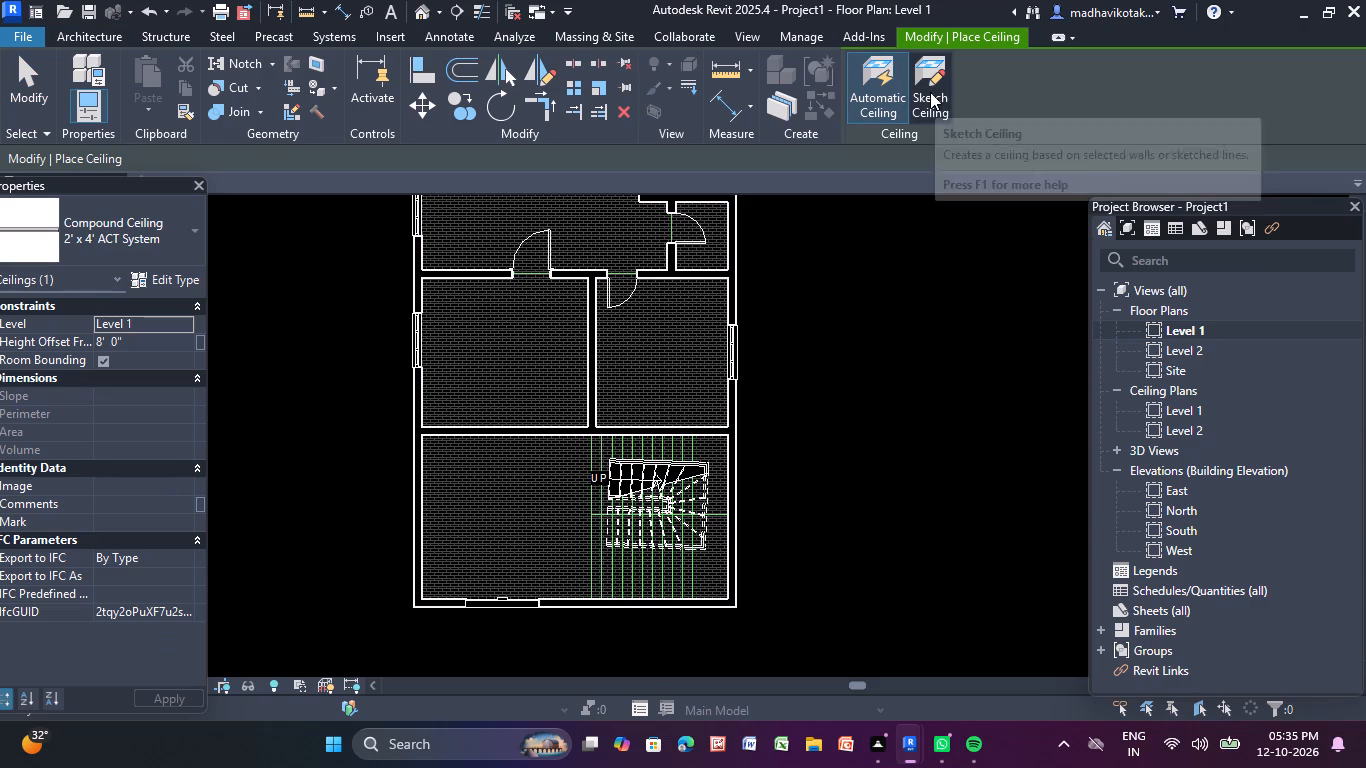
pyautogui.click(930, 92)
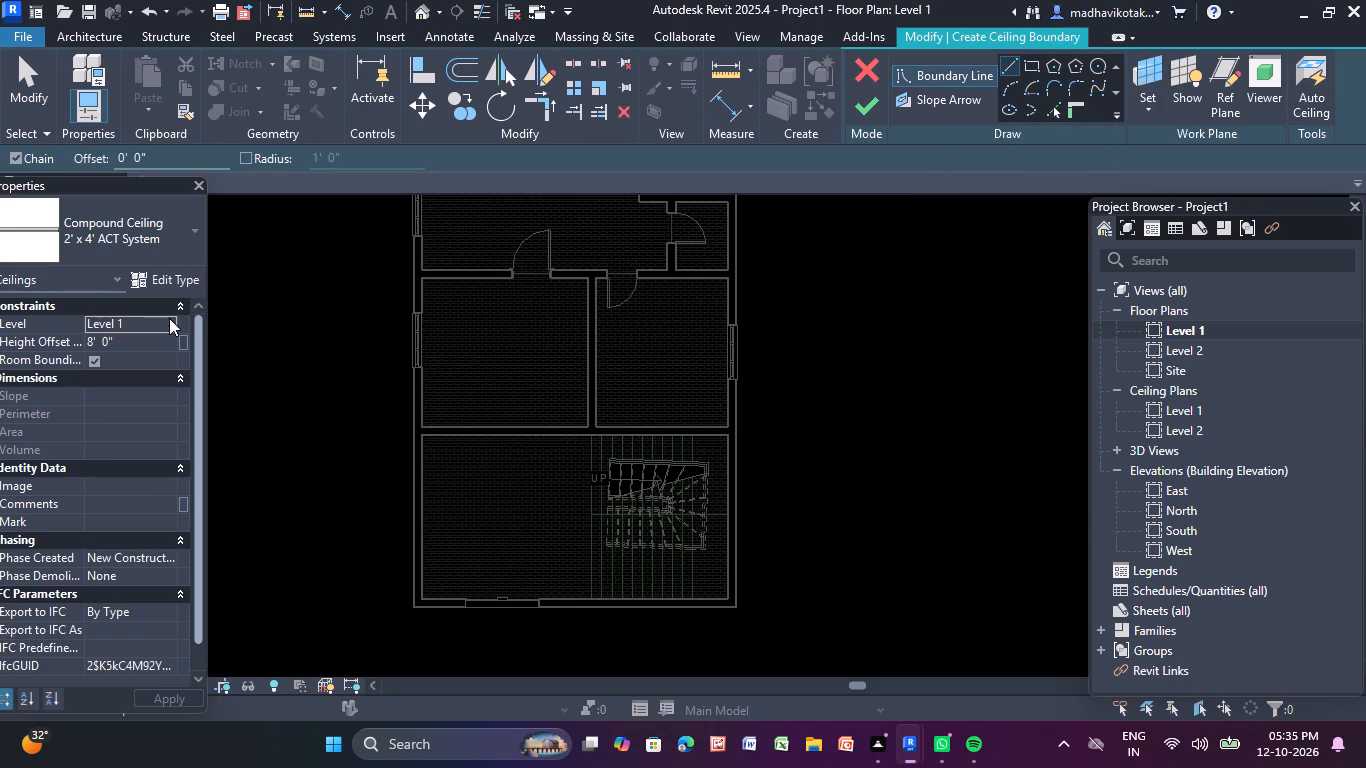
pyautogui.doubleClick(1191, 411)
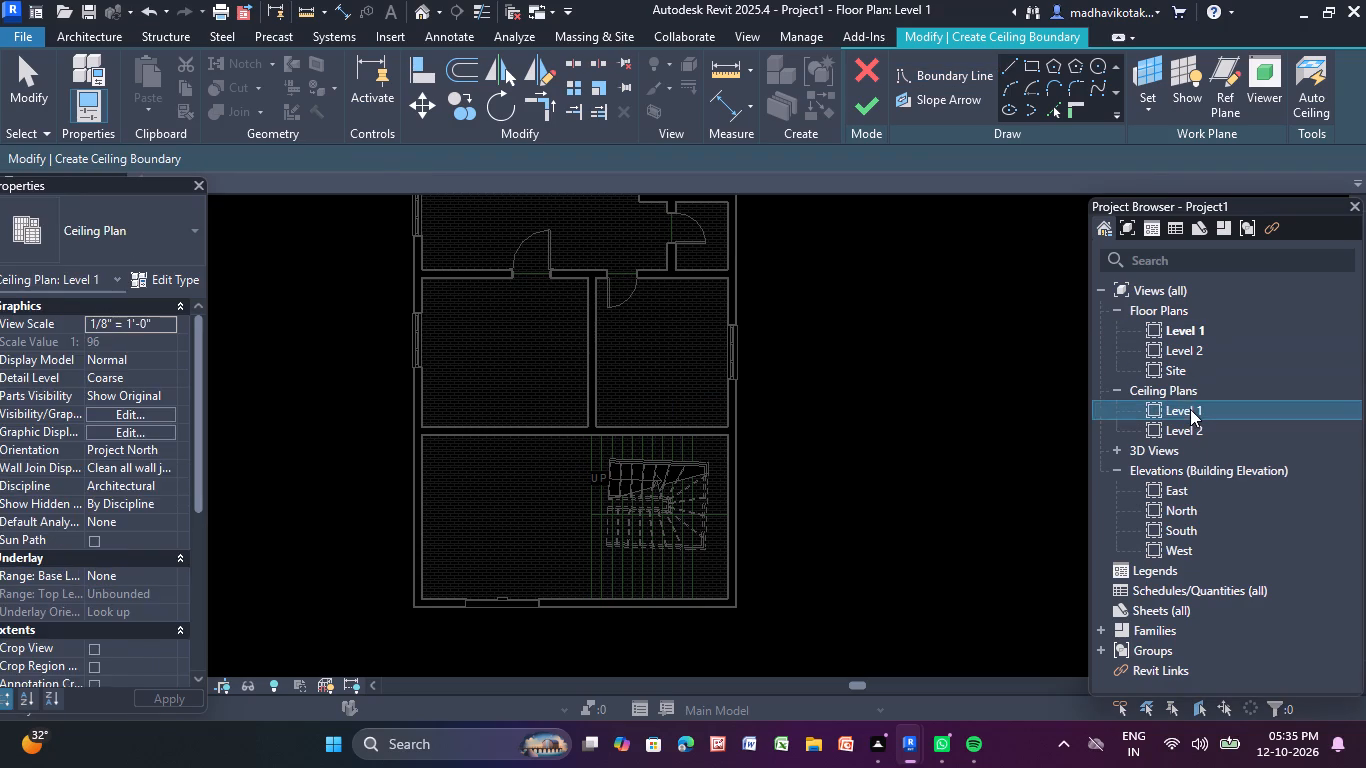
pyautogui.moveTo(828, 300); pyautogui.dragTo(846, 469, button='middle')
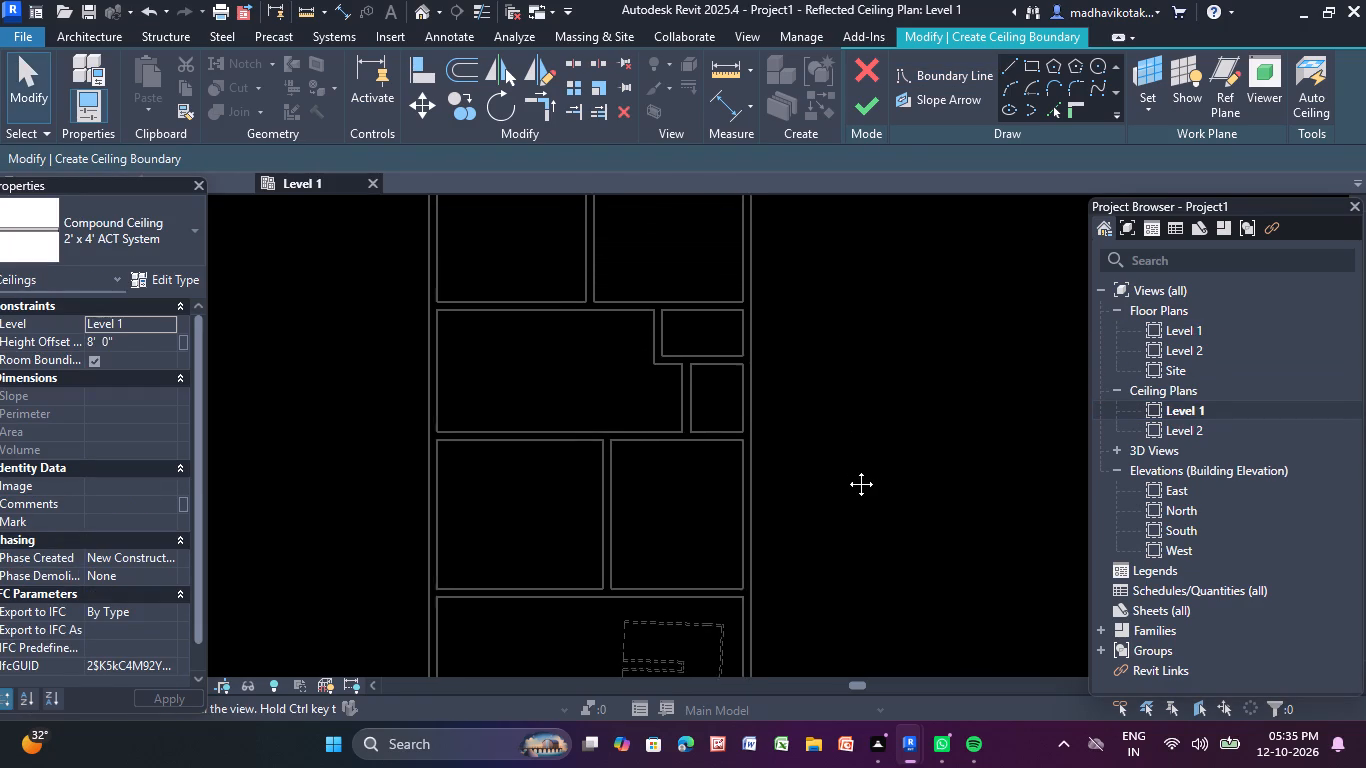
pyautogui.moveTo(846, 469); pyautogui.dragTo(845, 466, button='middle')
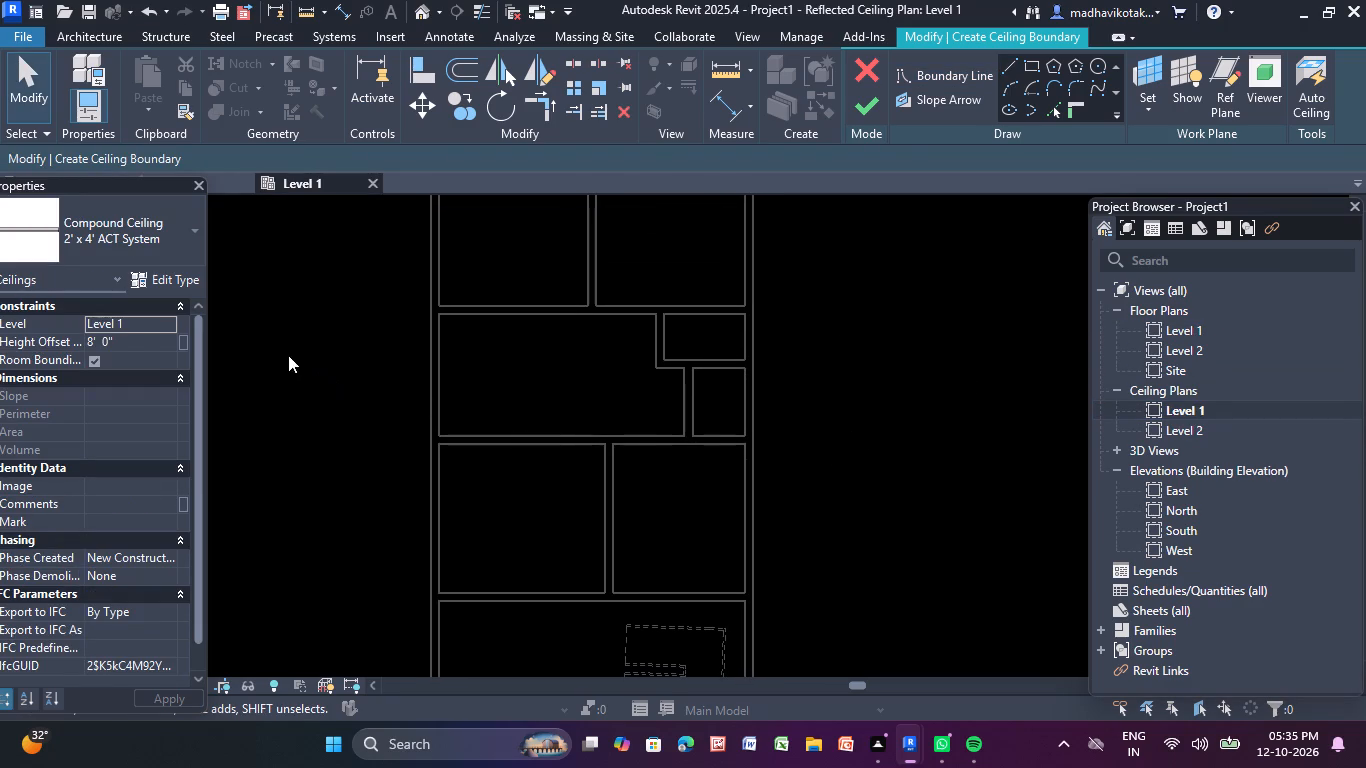
pyautogui.click(152, 344)
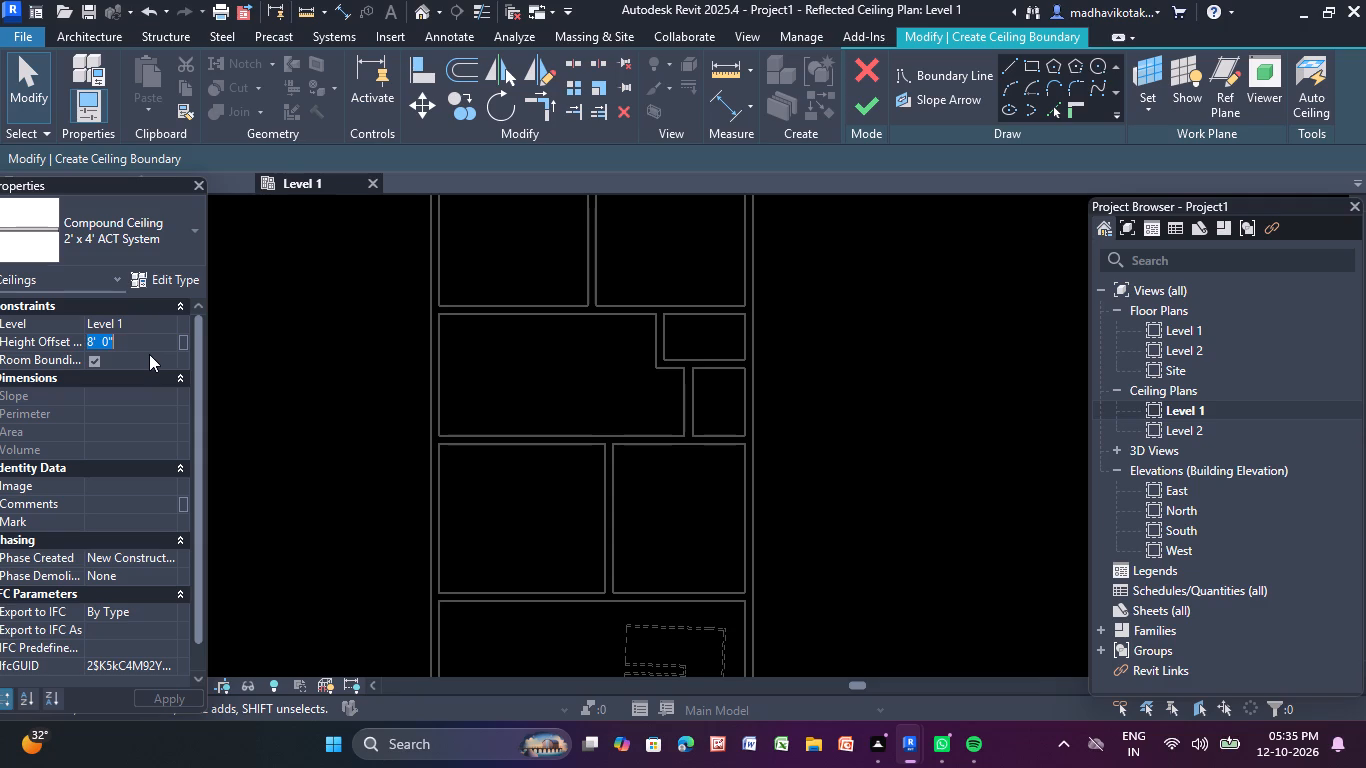
pyautogui.press('BackSpace')
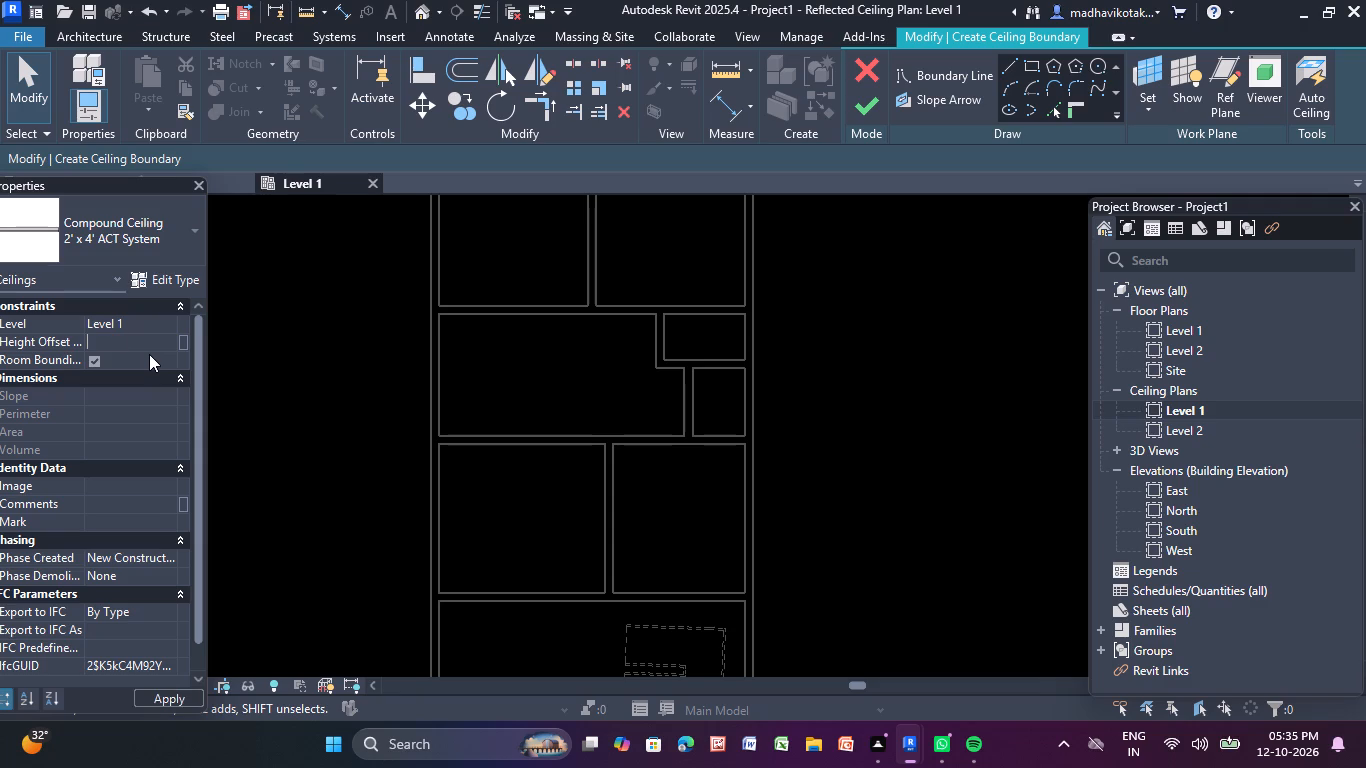
pyautogui.write("9'")
pyautogui.press('Return')
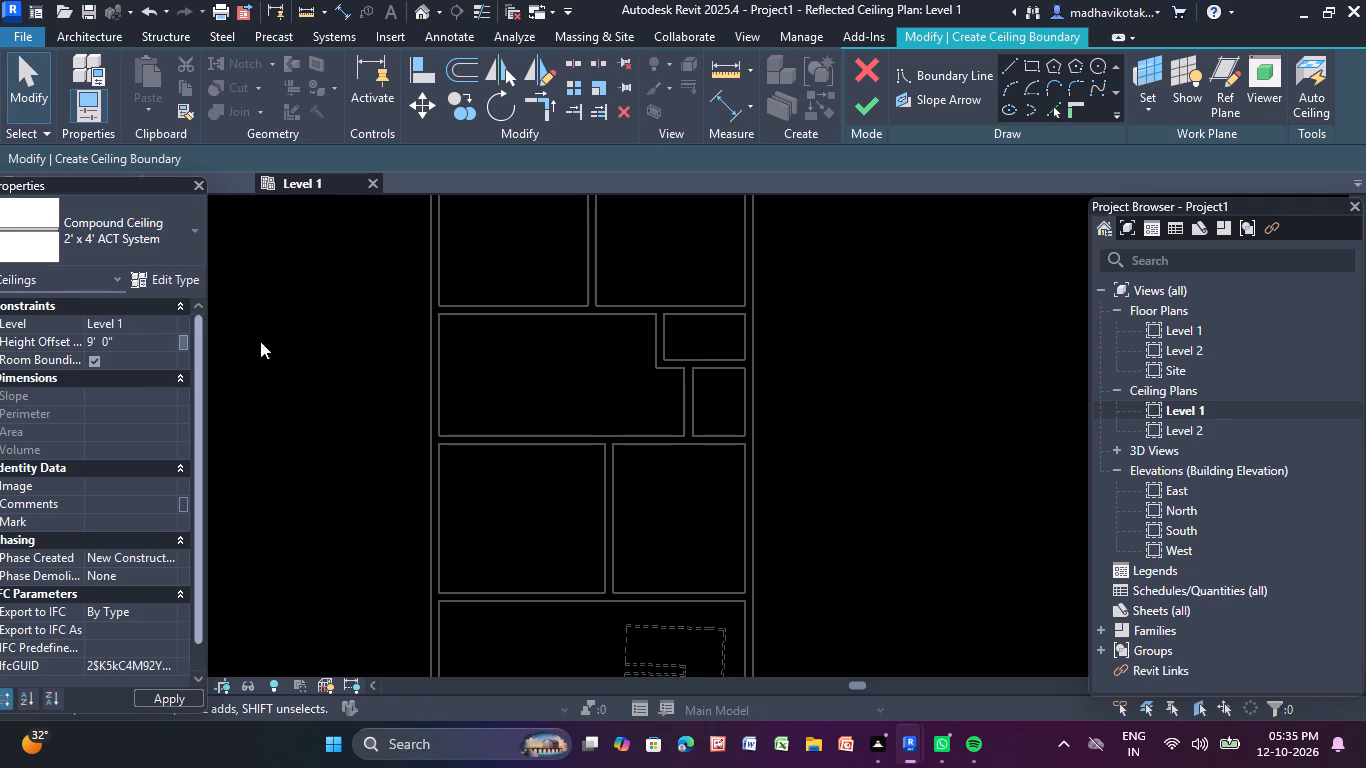
# Sketch a rectangular ceiling boundary from the building's rear-left outer corner to the front-room partition's right end, covering the rooms behind it, and finish the ceiling.
pyautogui.click(1034, 61)
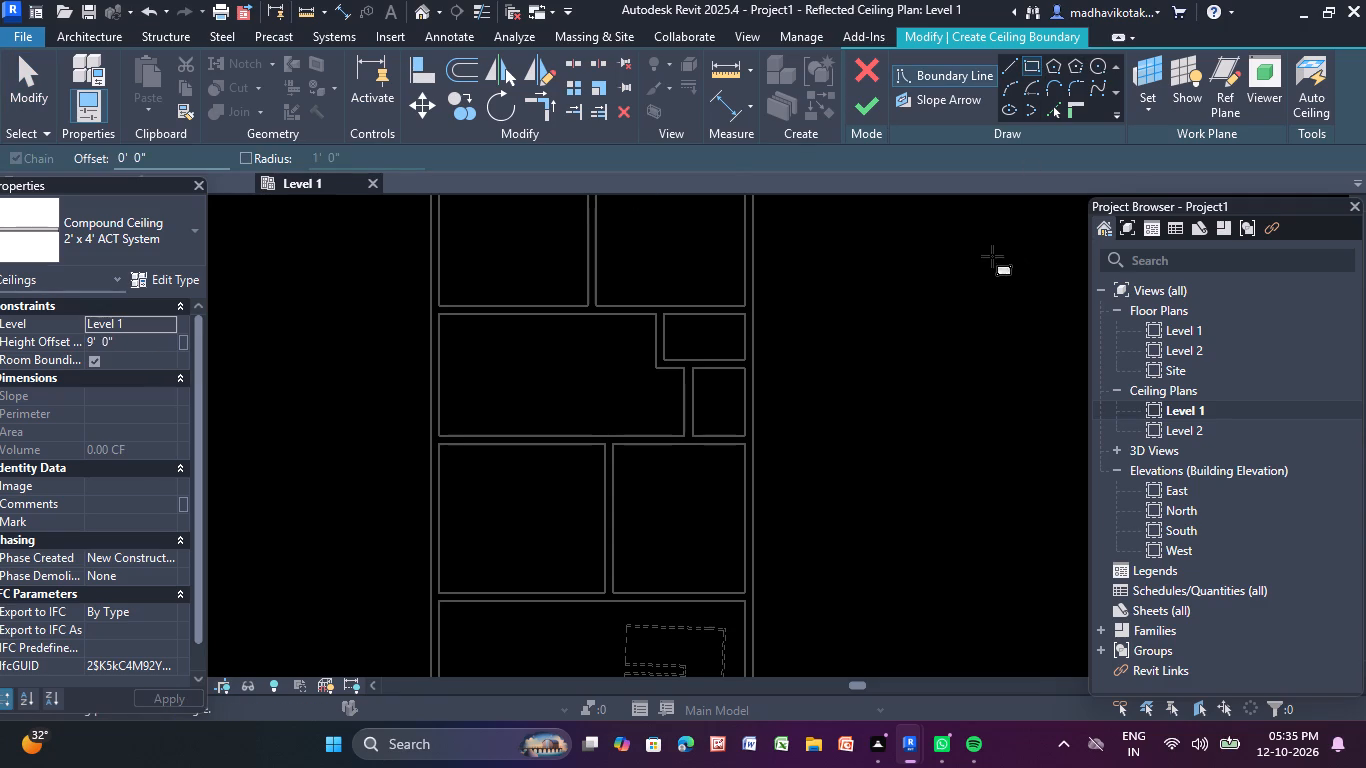
pyautogui.moveTo(985, 265); pyautogui.dragTo(975, 391, button='middle')
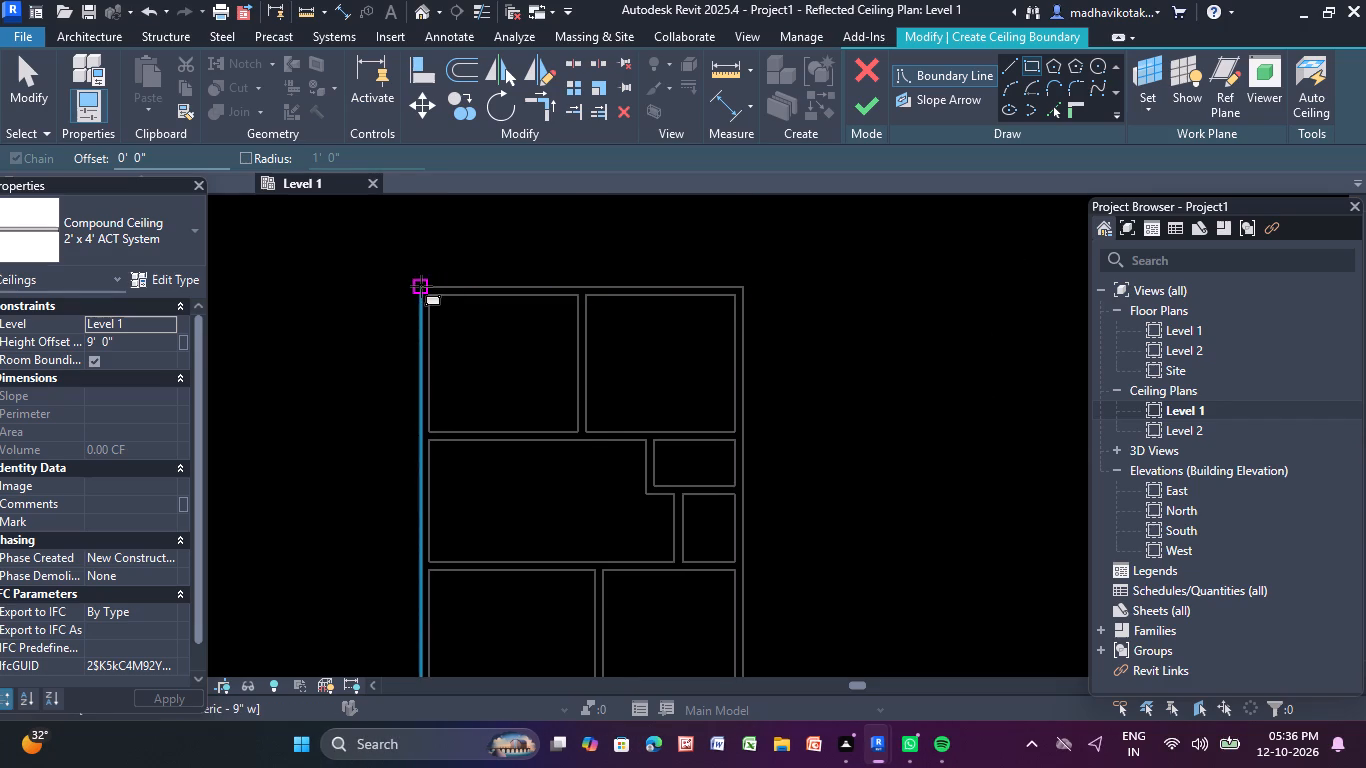
pyautogui.click(419, 284)
pyautogui.moveTo(845, 537); pyautogui.dragTo(709, 255, button='middle')
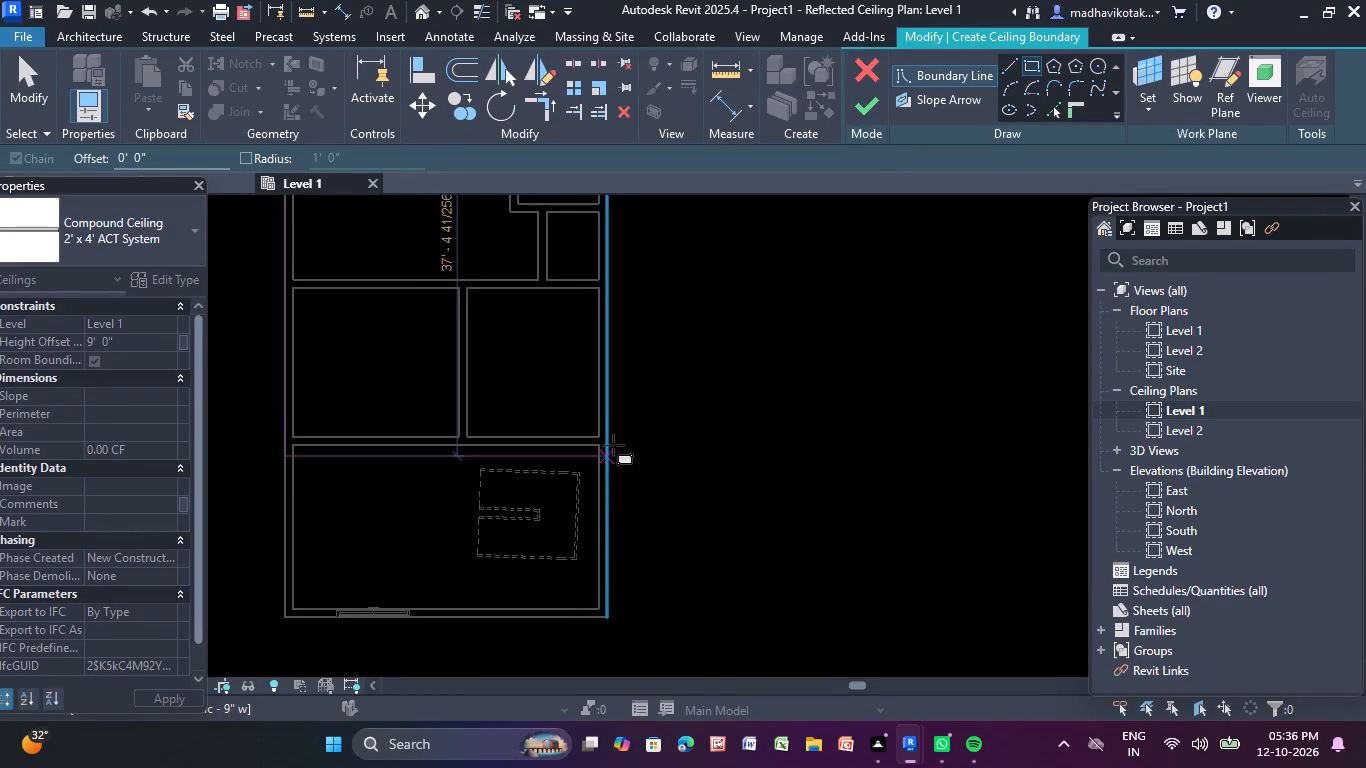
pyautogui.moveTo(598, 401); pyautogui.dragTo(636, 503, button='middle')
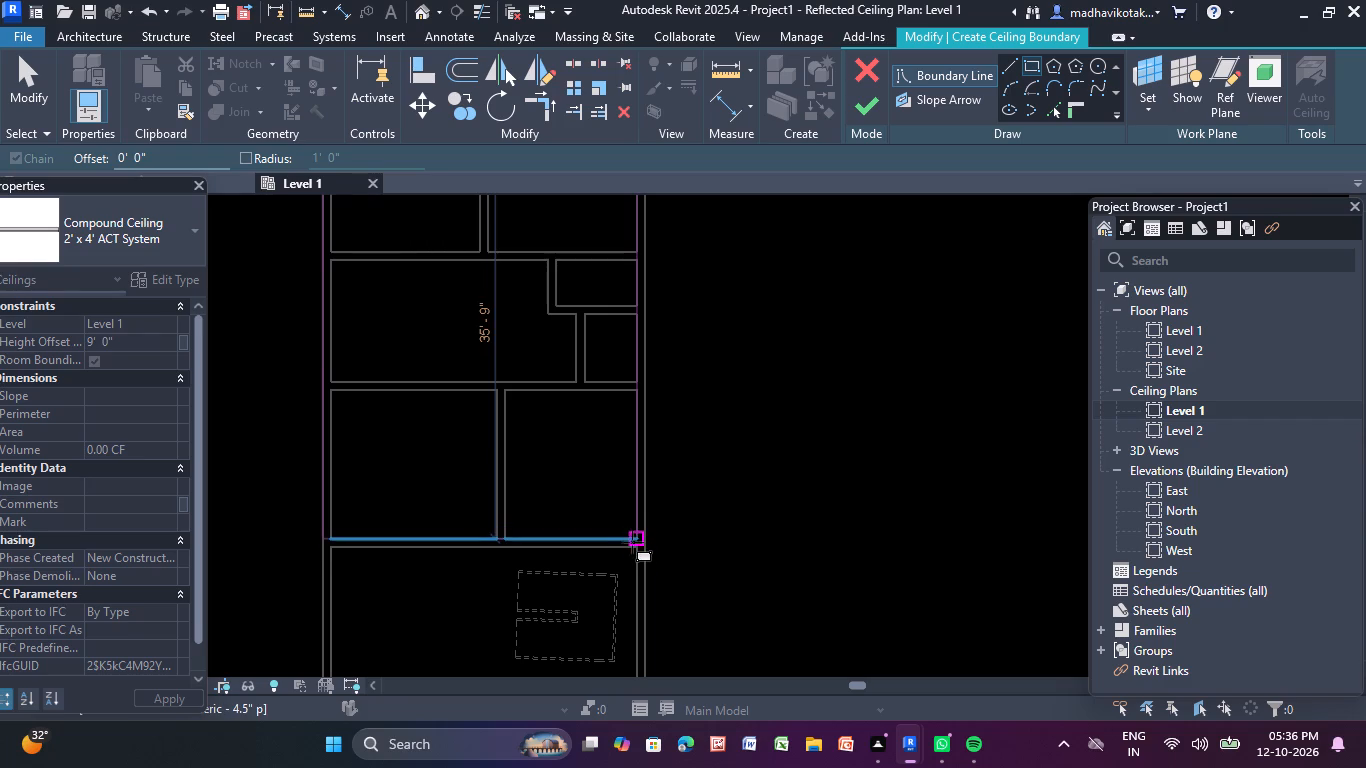
pyautogui.click(637, 545)
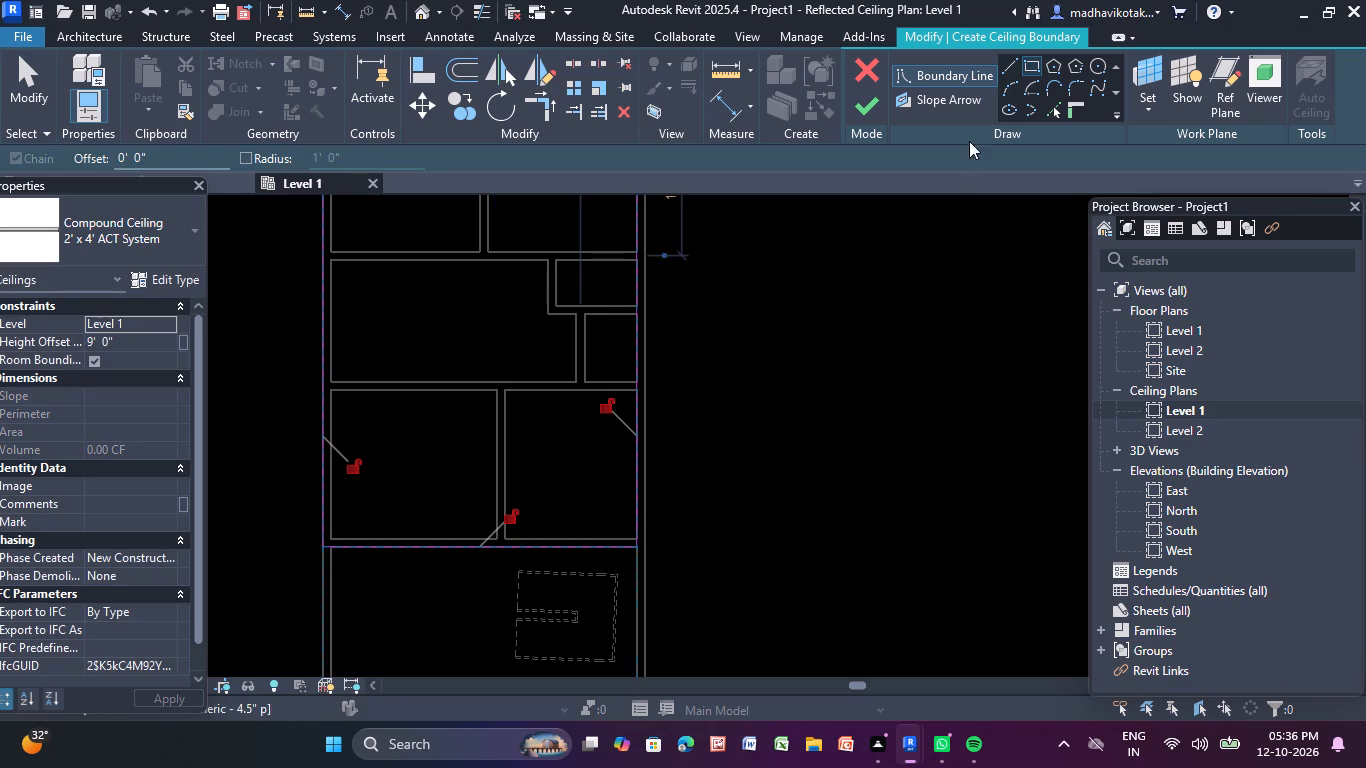
pyautogui.click(865, 98)
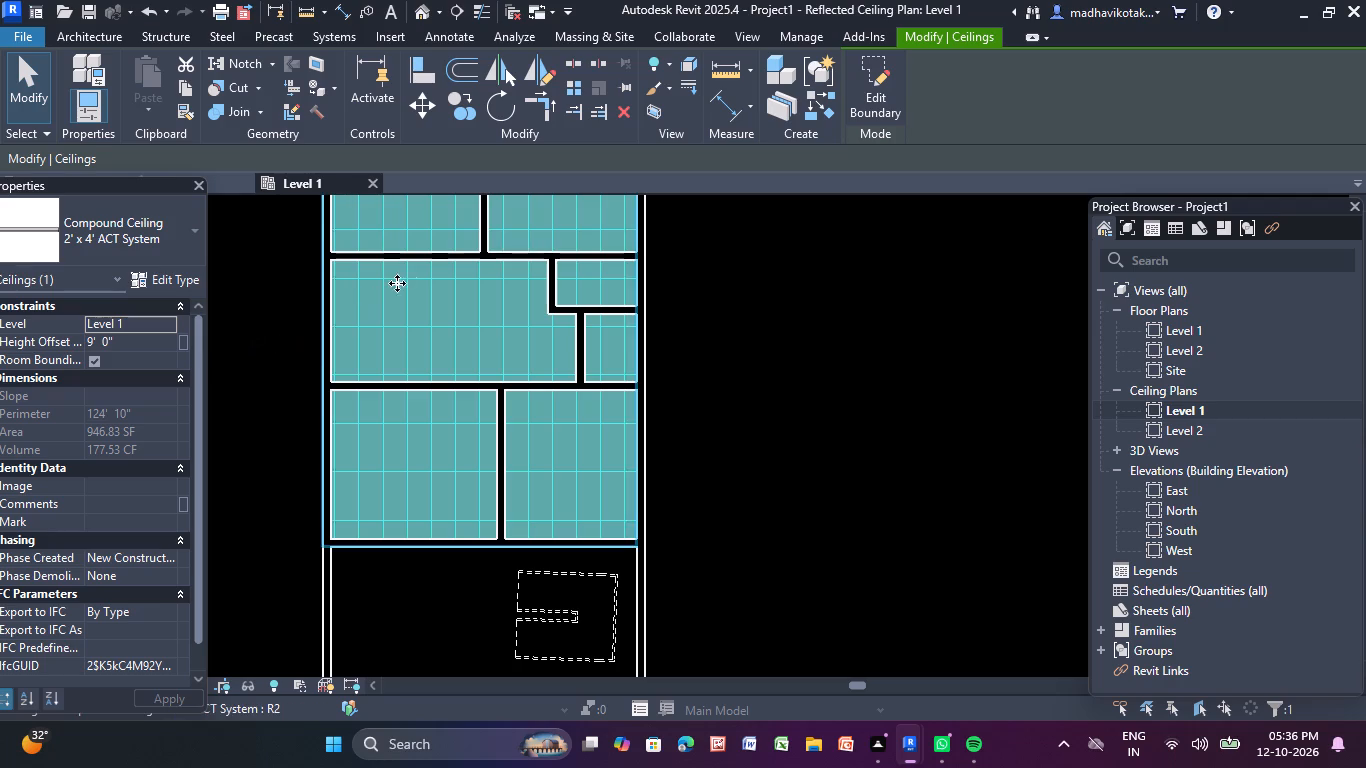
pyautogui.click(971, 318)
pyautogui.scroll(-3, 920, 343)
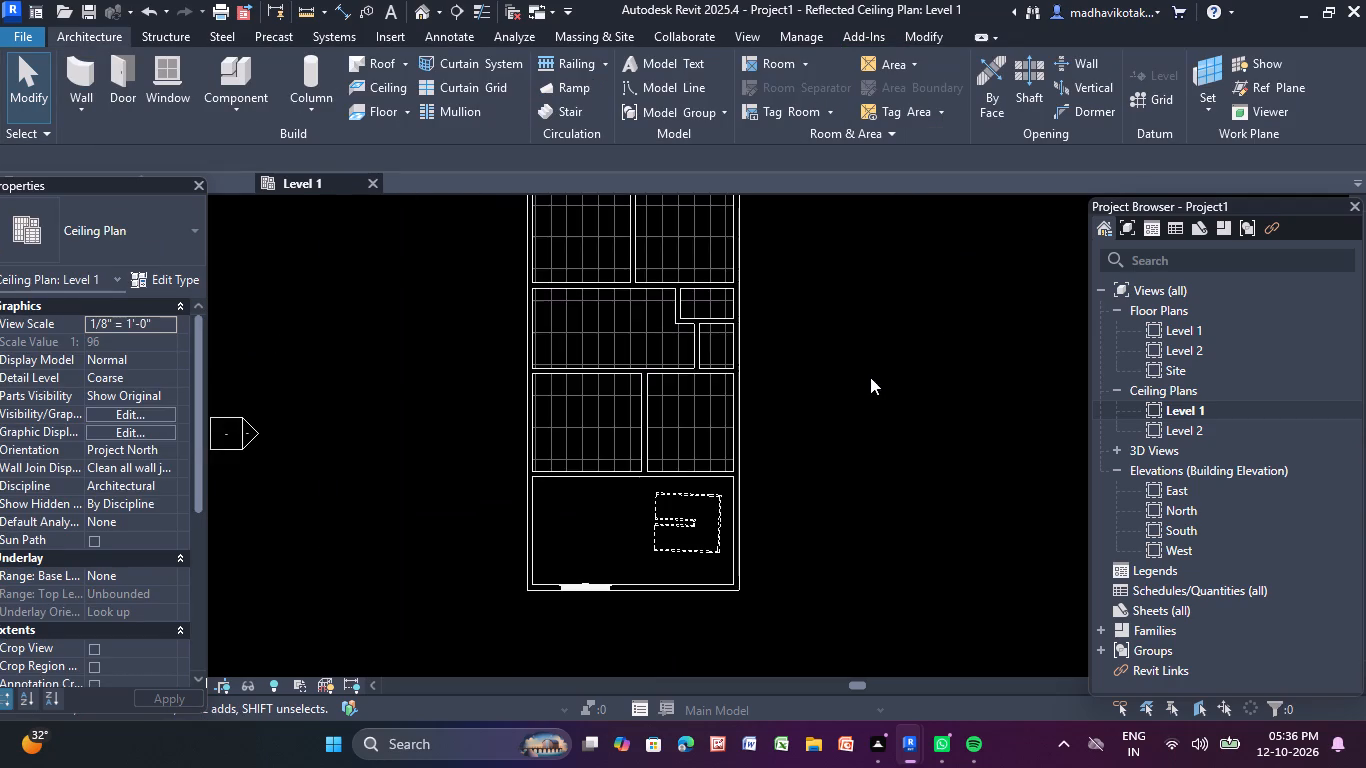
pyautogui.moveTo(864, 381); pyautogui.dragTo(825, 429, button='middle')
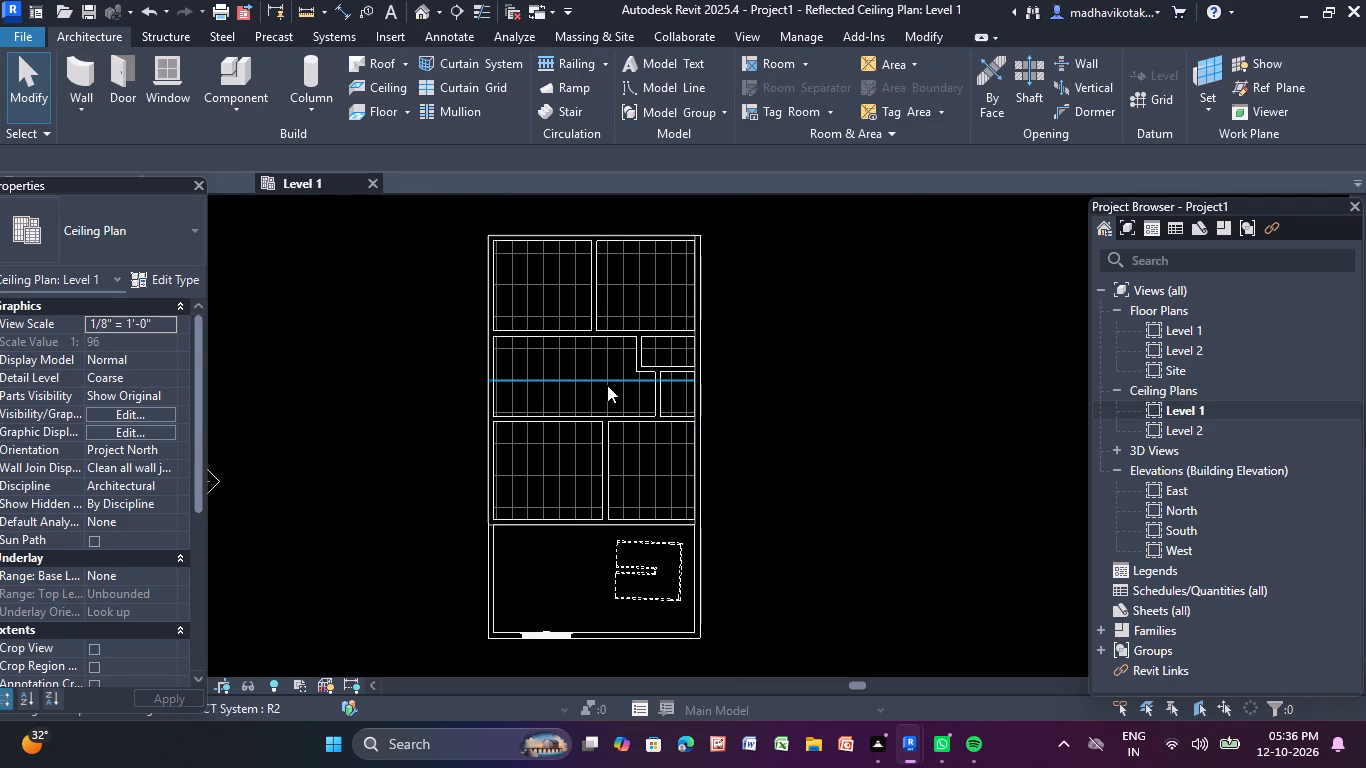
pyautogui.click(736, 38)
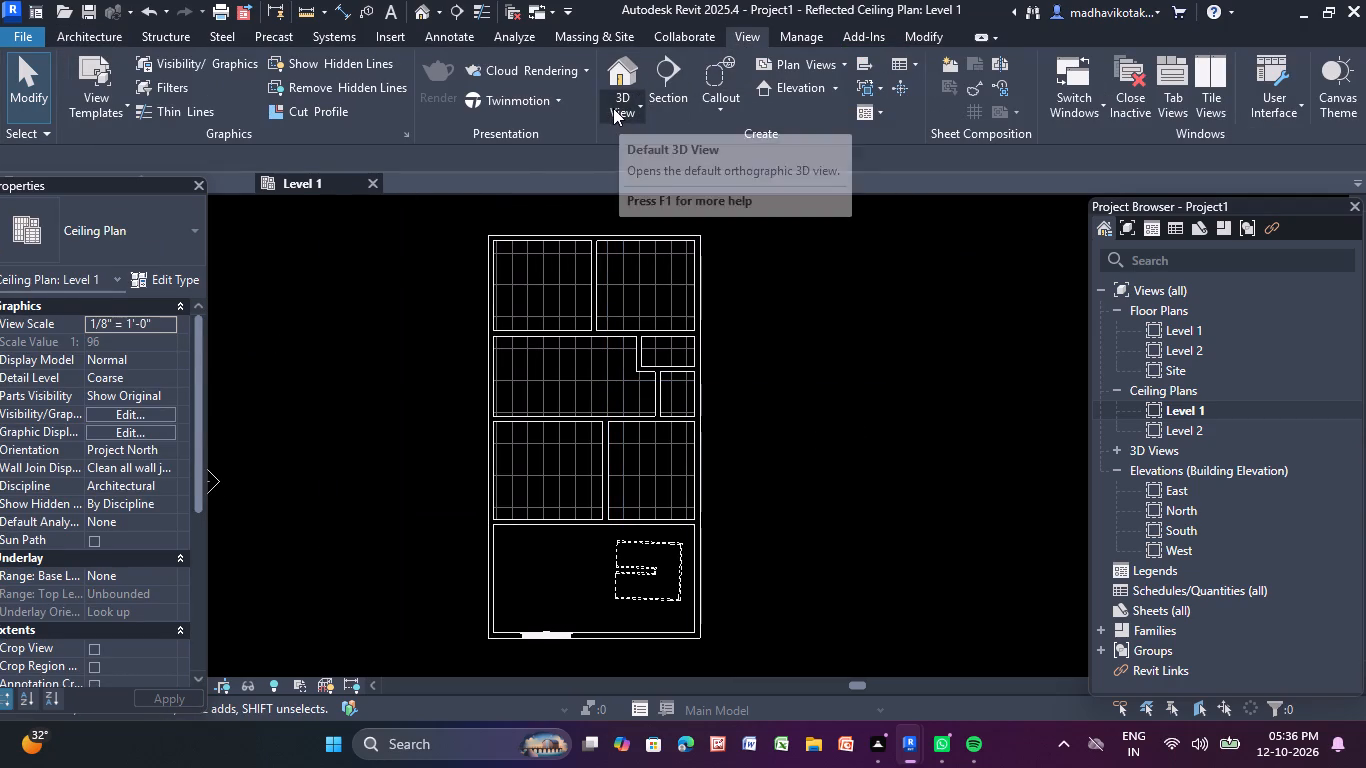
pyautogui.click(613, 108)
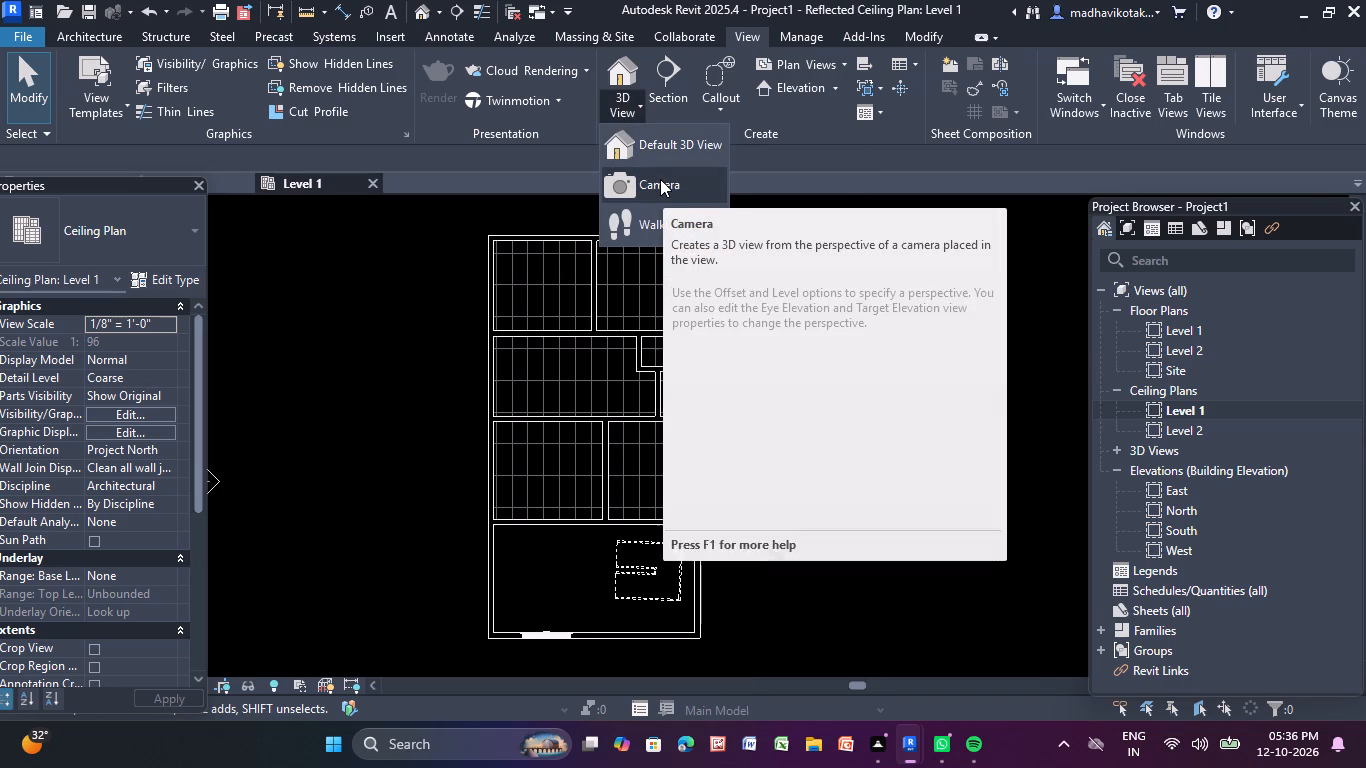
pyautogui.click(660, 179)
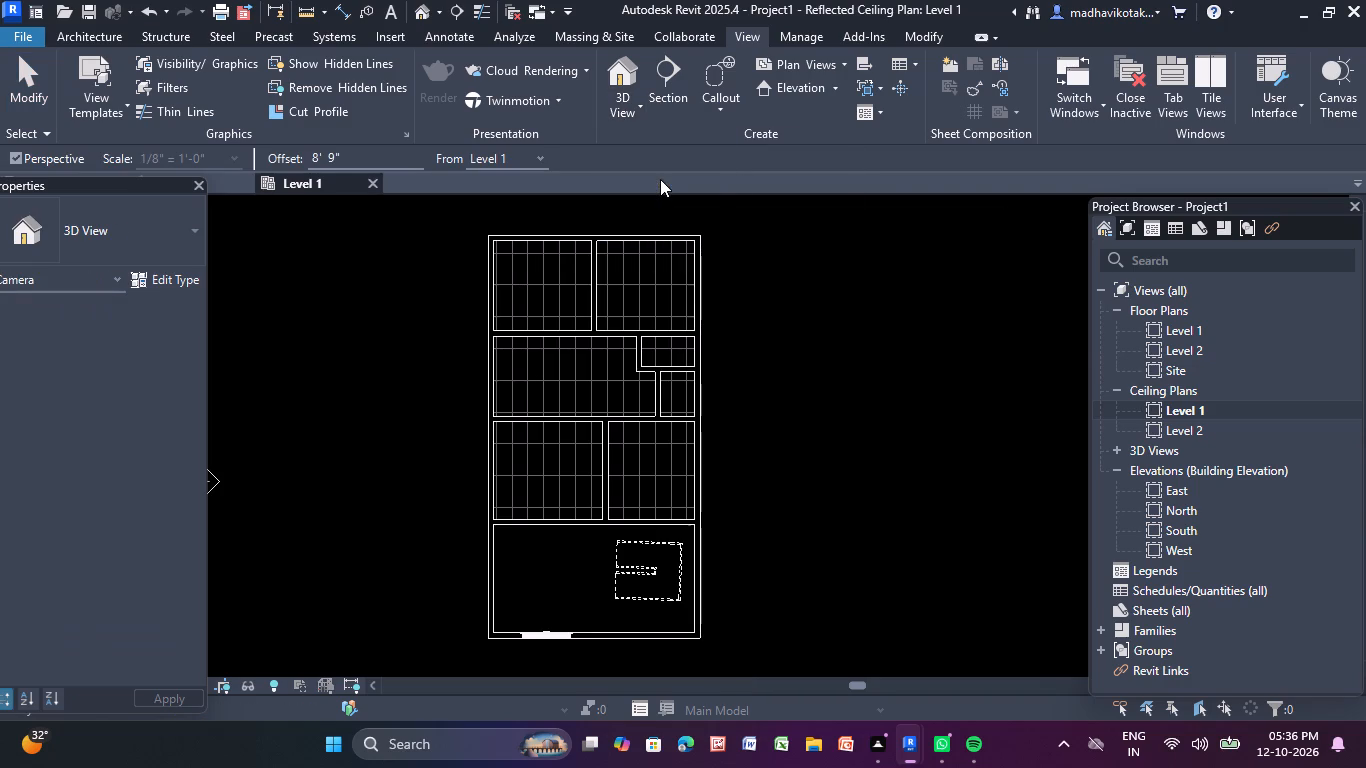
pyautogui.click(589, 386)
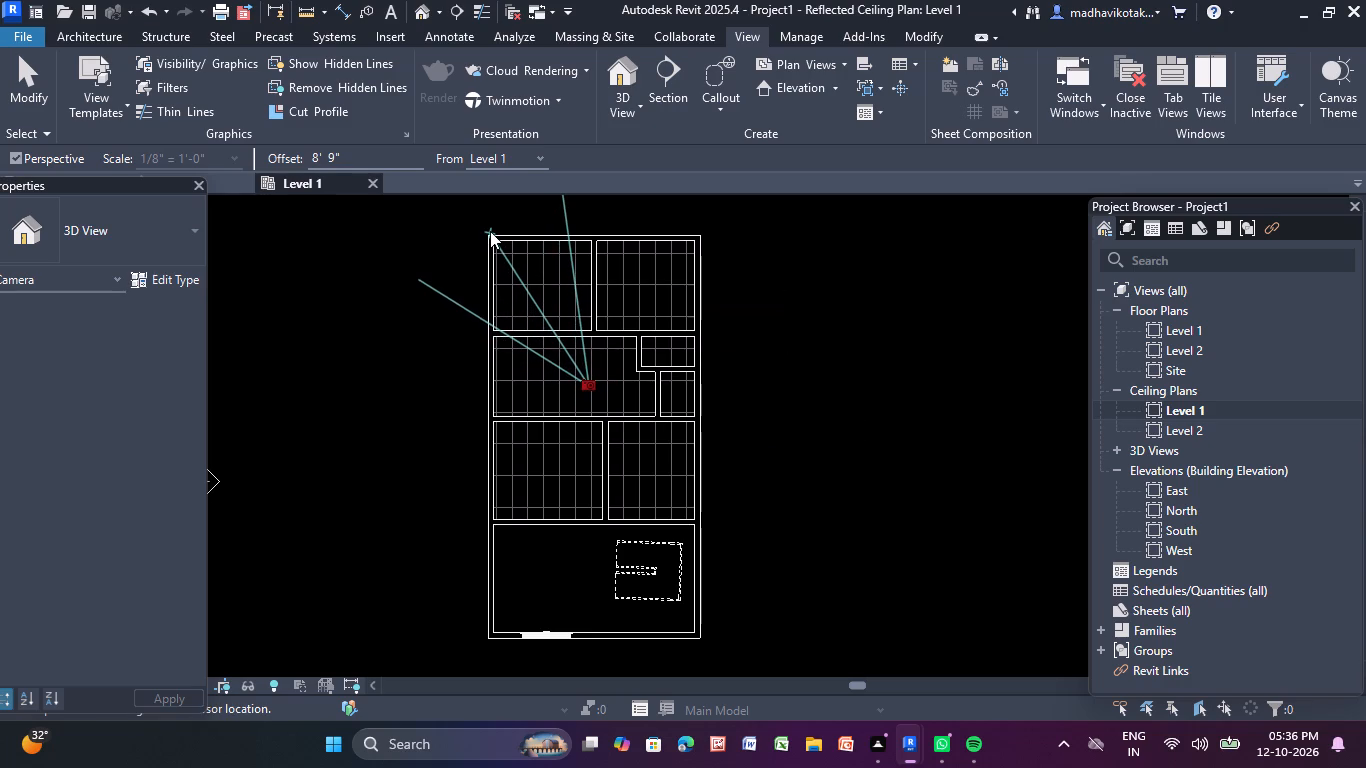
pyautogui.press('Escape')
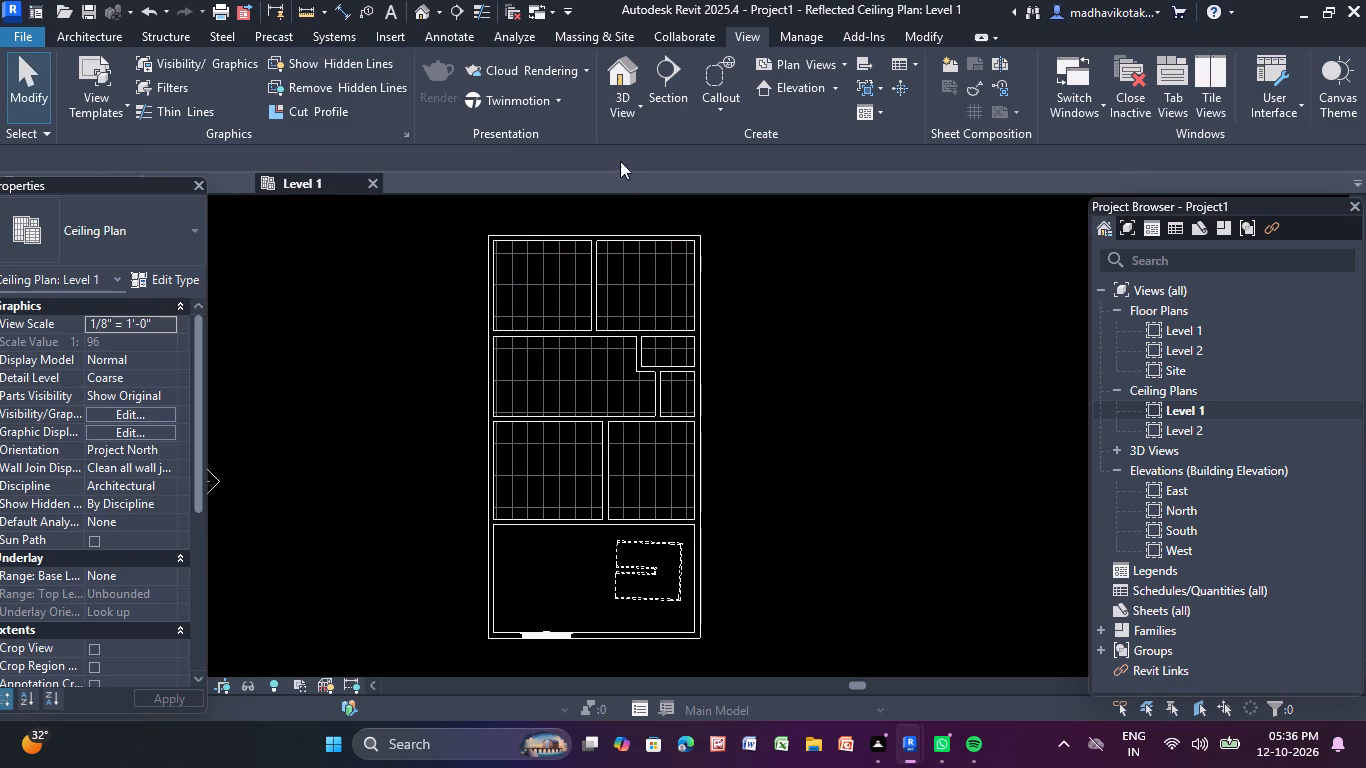
# Create a perspective camera view from the ceiling's front-right corner, beside the front-room partition, aimed at the building's rear-left corner.
pyautogui.click(610, 94)
pyautogui.click(681, 185)
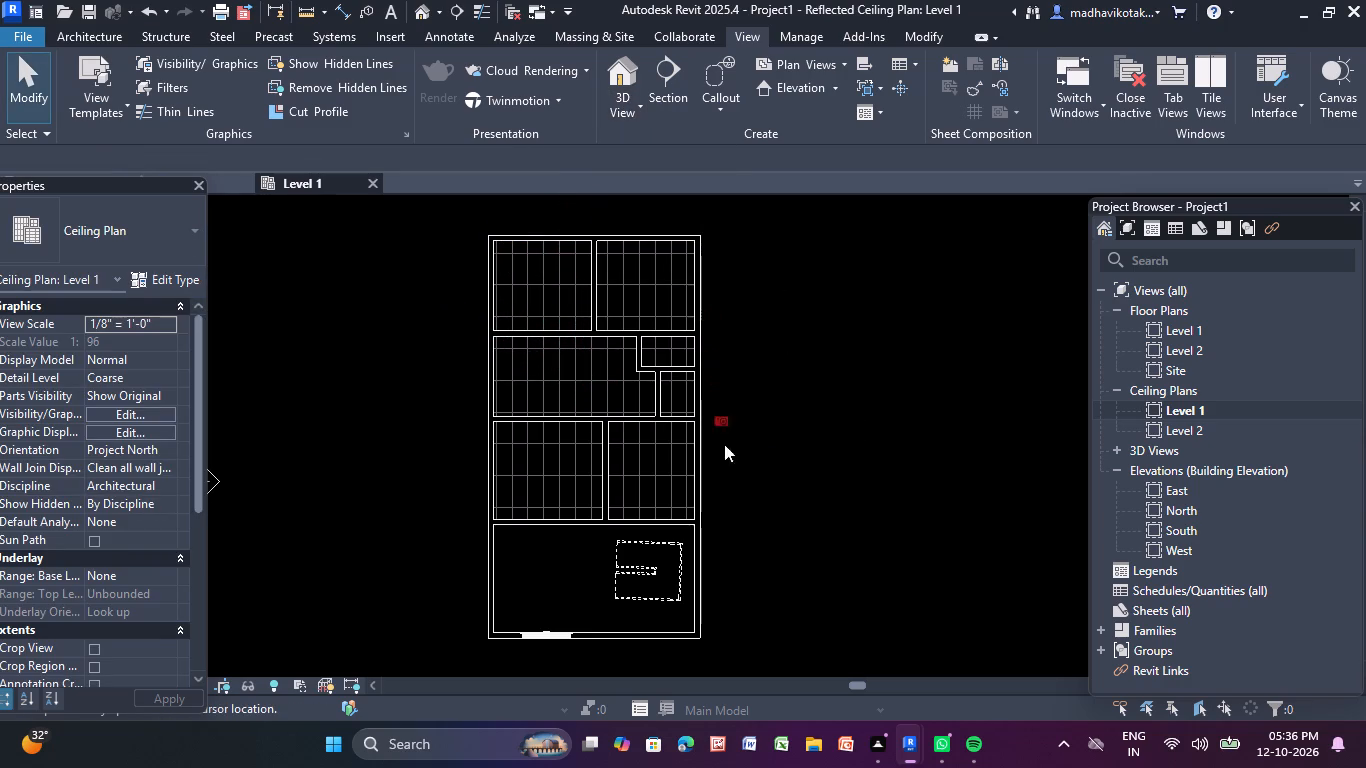
pyautogui.click(692, 516)
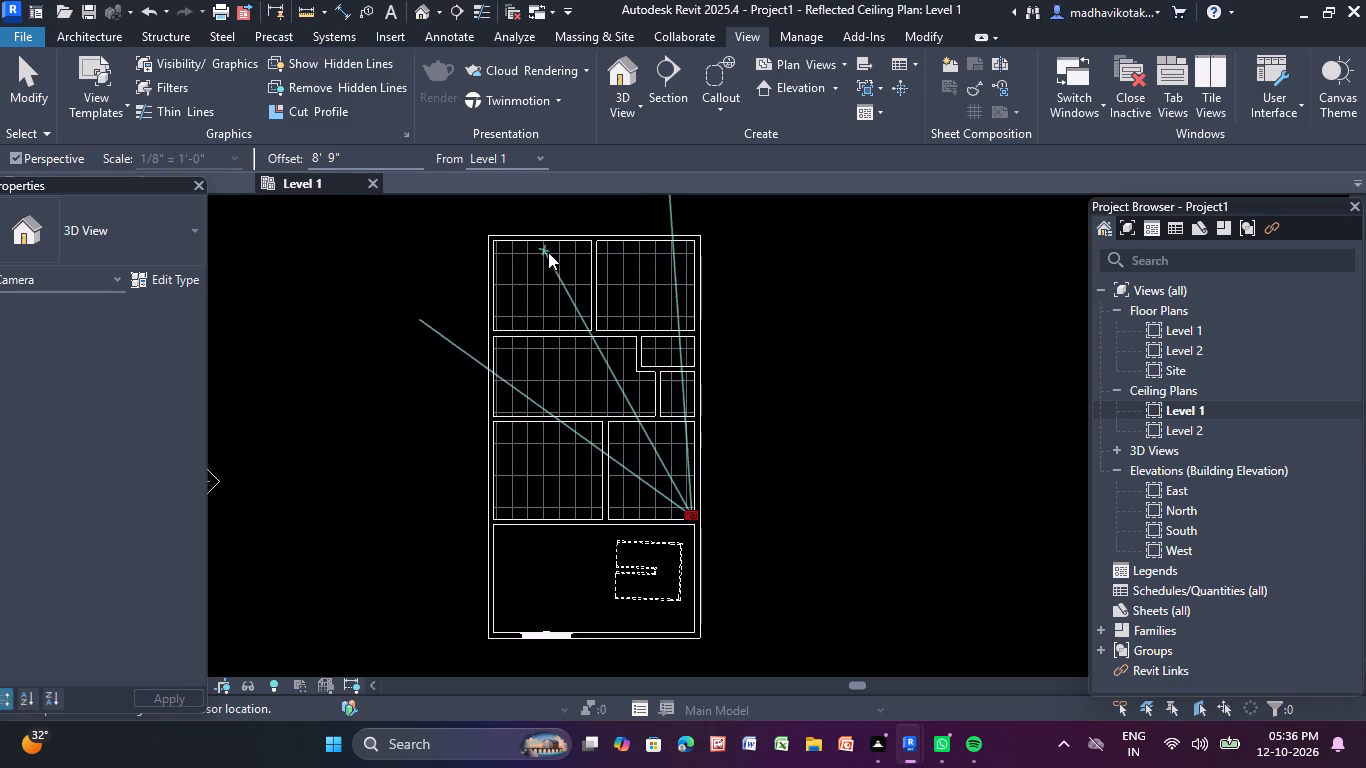
pyautogui.click(489, 243)
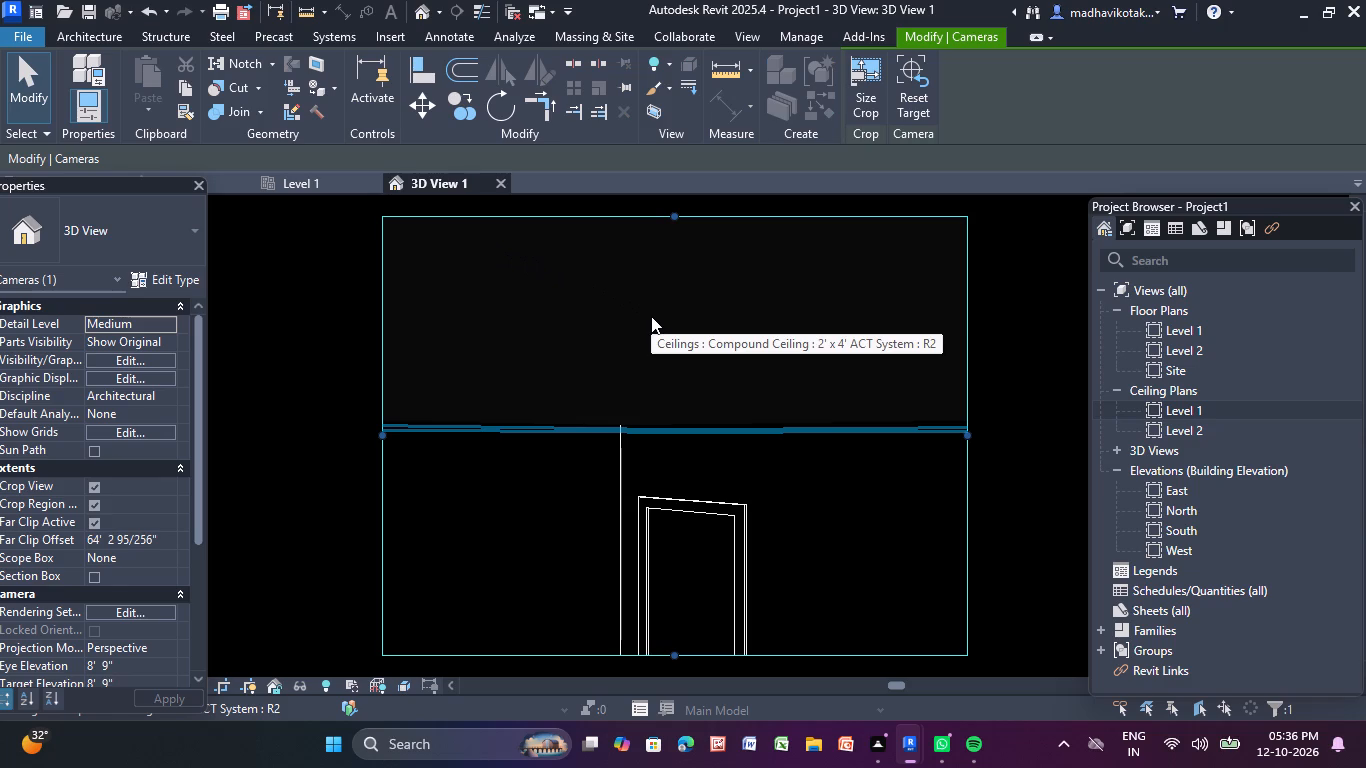
# Examine the 2' x 4' ACT System ceiling in the camera view and look over its type properties.
pyautogui.click(651, 316)
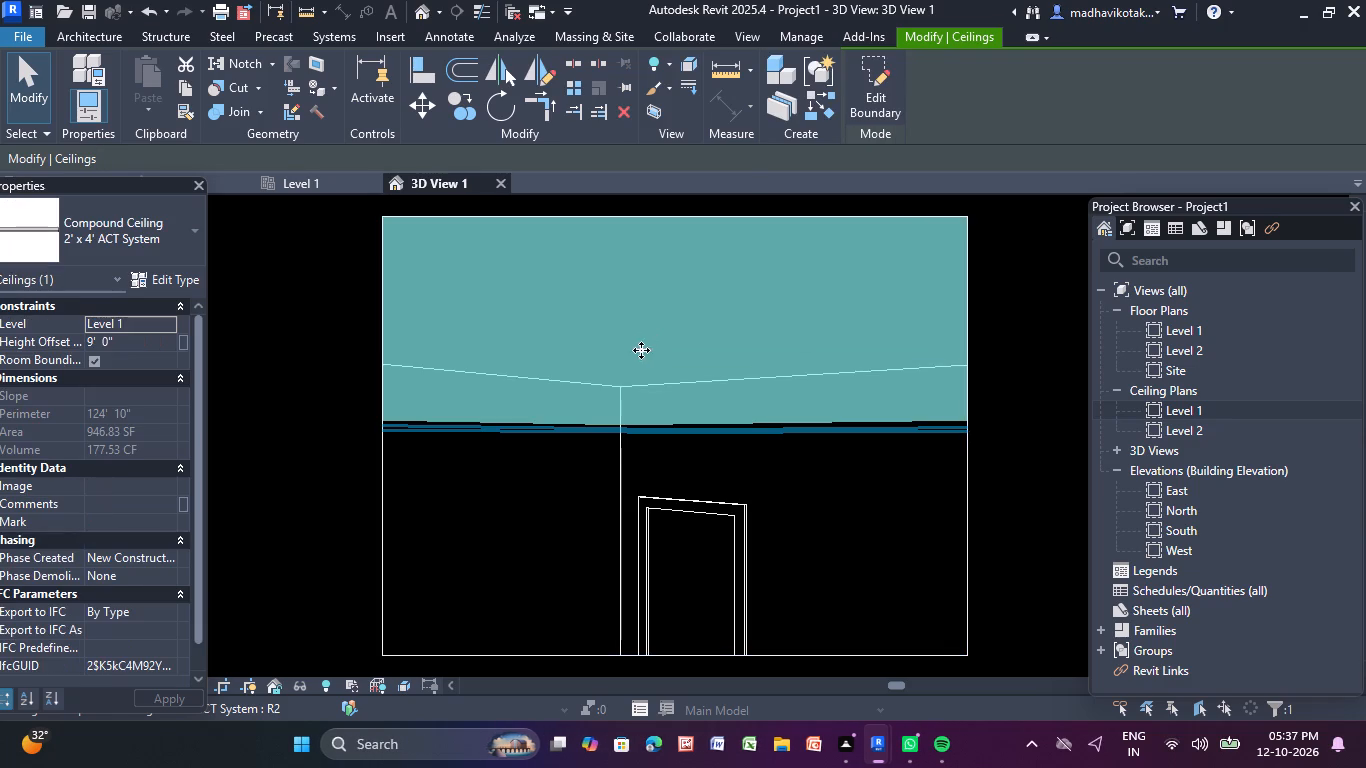
pyautogui.moveTo(621, 390); pyautogui.dragTo(616, 371)
pyautogui.scroll(-1, 722, 379)
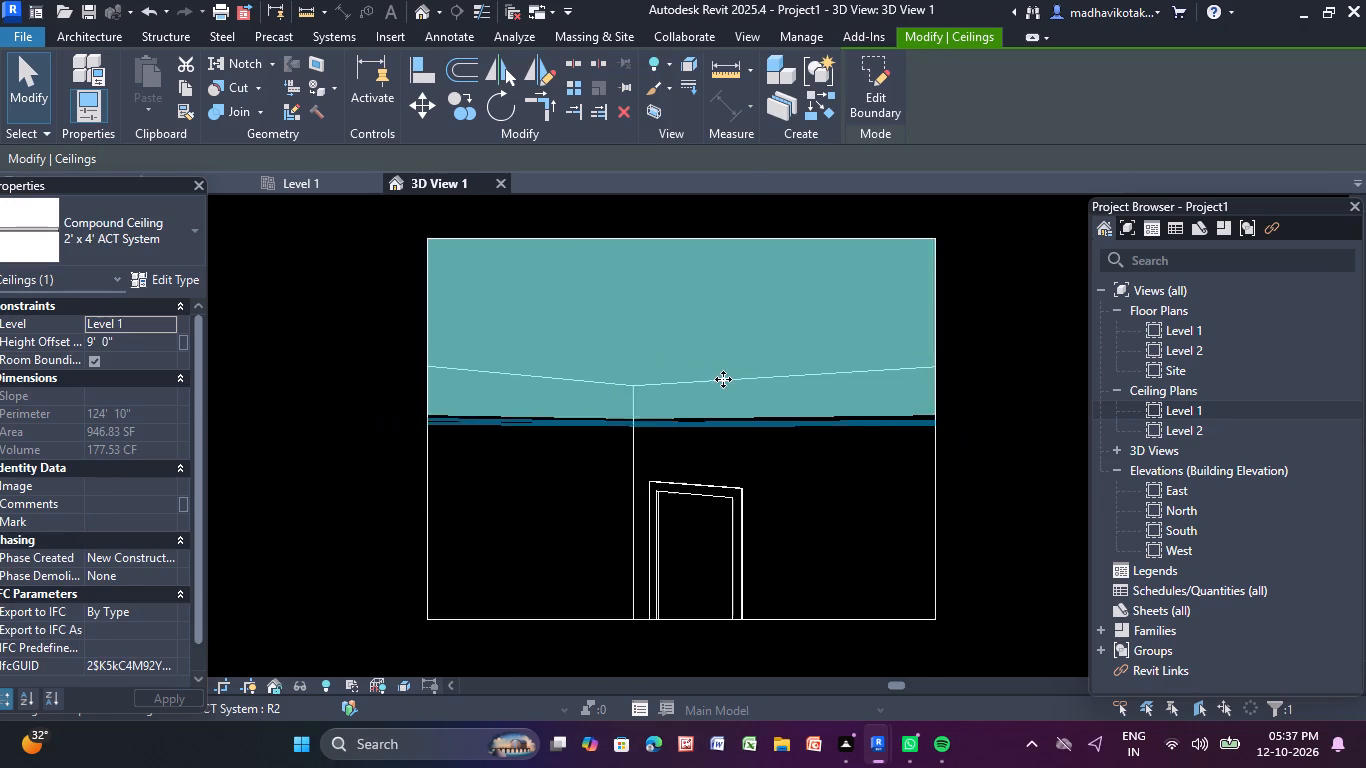
pyautogui.scroll(-1, 723, 379)
pyautogui.moveTo(720, 378); pyautogui.dragTo(690, 394, button='middle')
pyautogui.scroll(3, 670, 342)
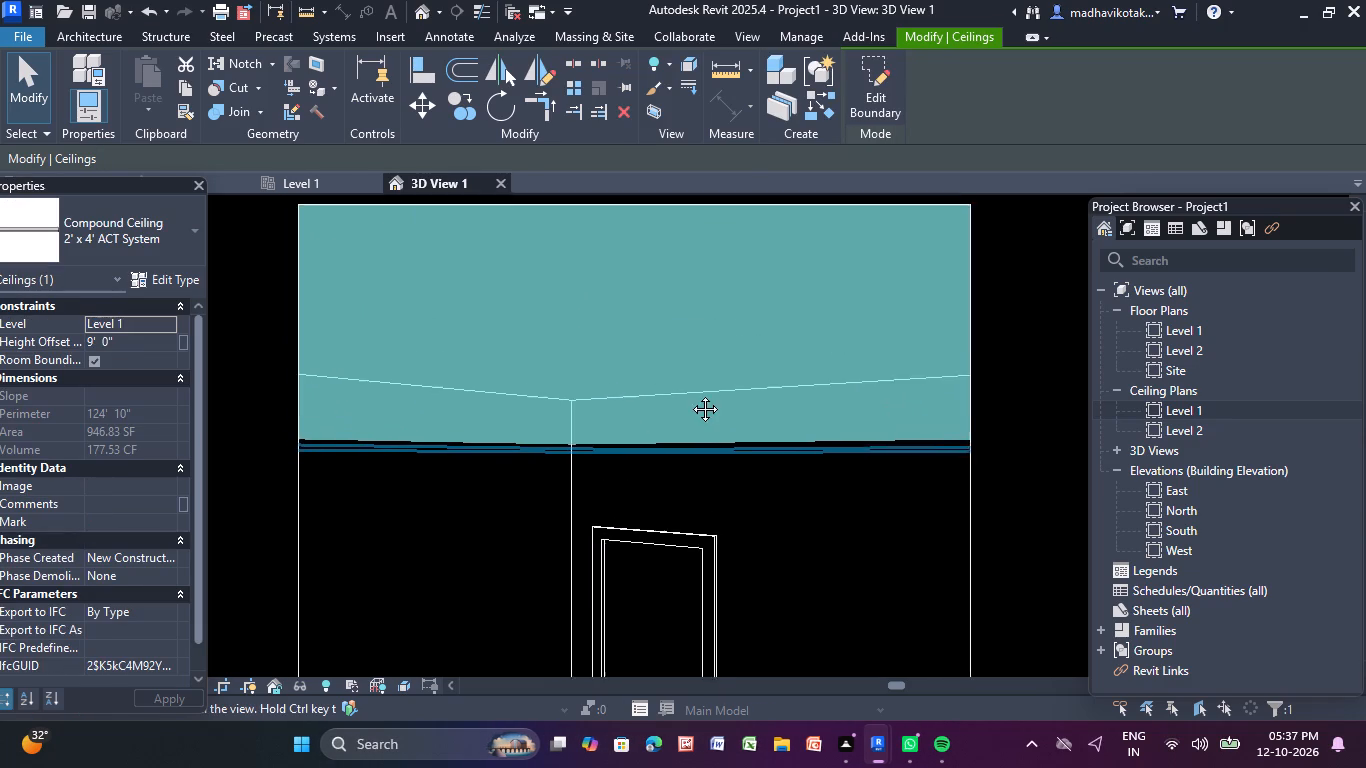
pyautogui.moveTo(690, 394); pyautogui.dragTo(722, 403, button='middle')
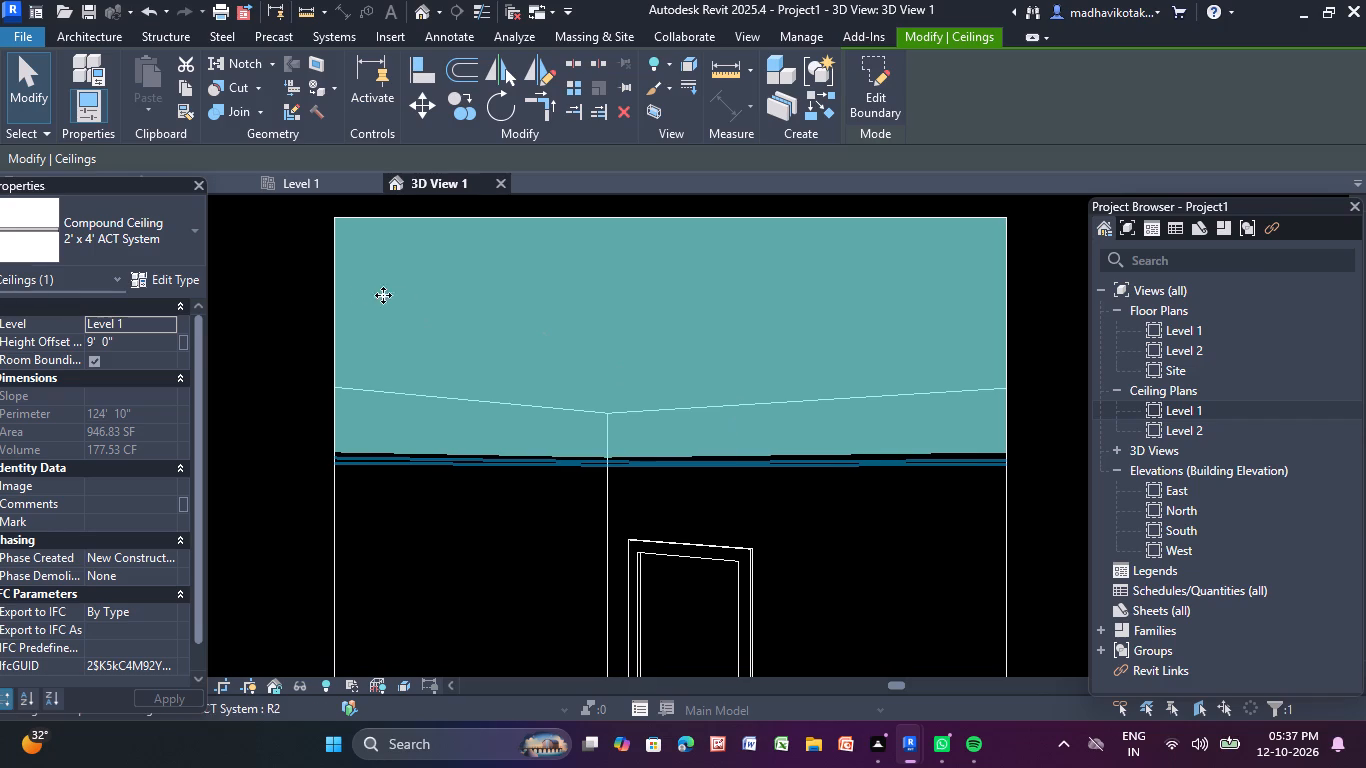
pyautogui.click(179, 273)
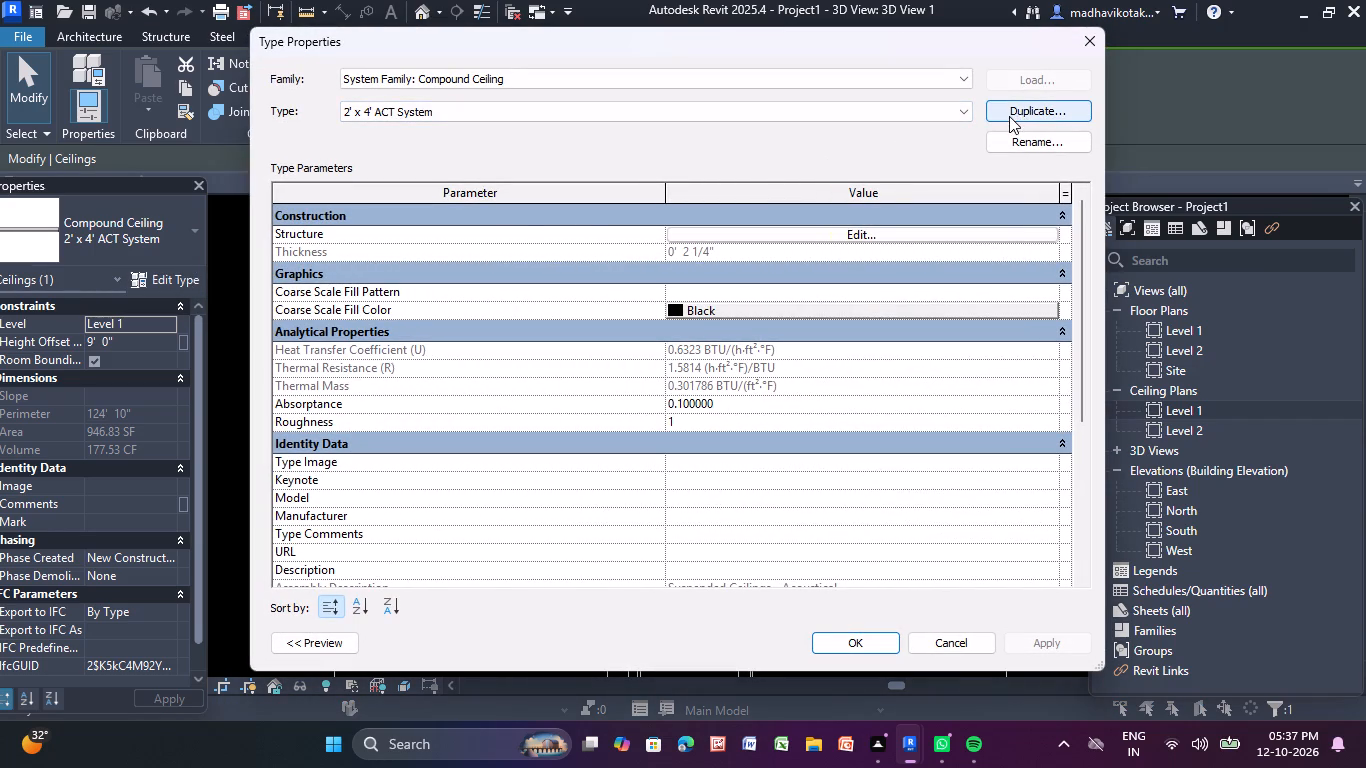
pyautogui.click(1077, 39)
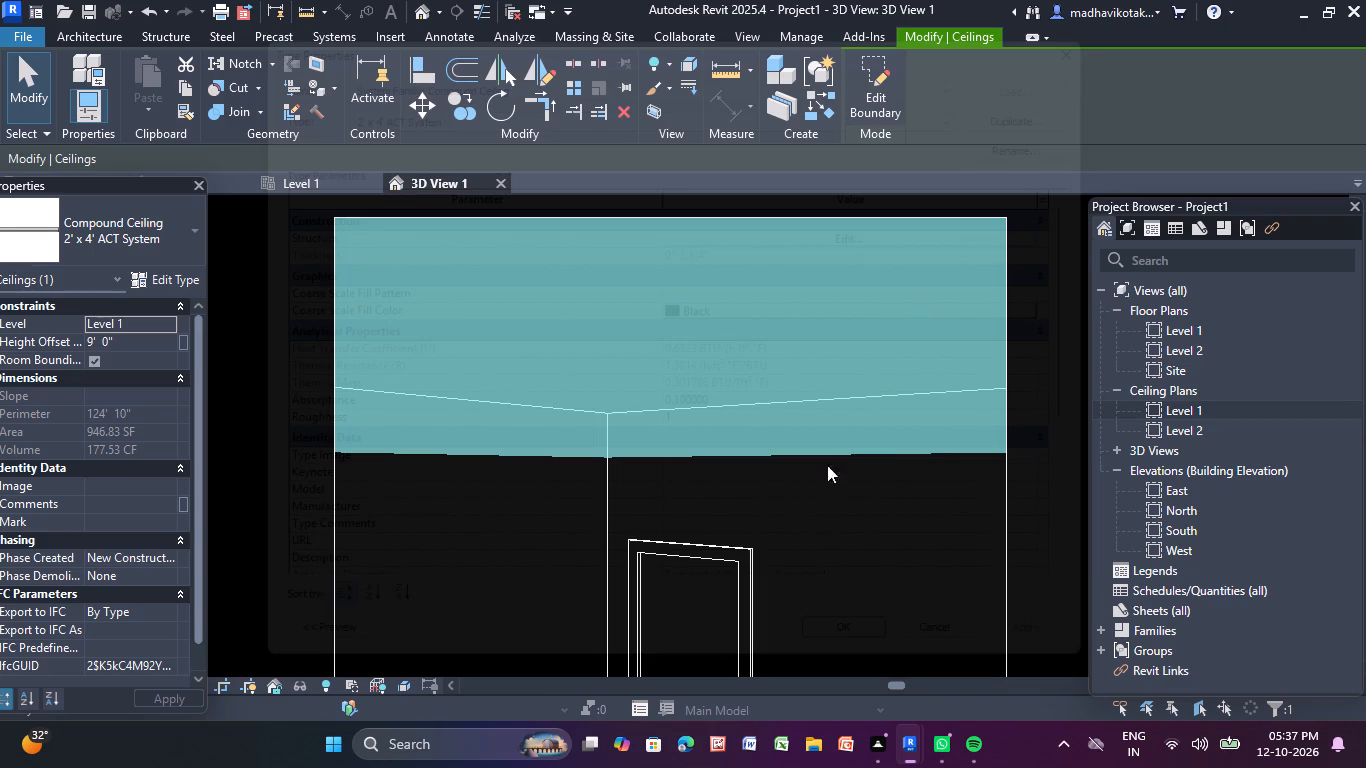
pyautogui.click(575, 411)
pyautogui.moveTo(575, 411); pyautogui.dragTo(574, 411, button='middle')
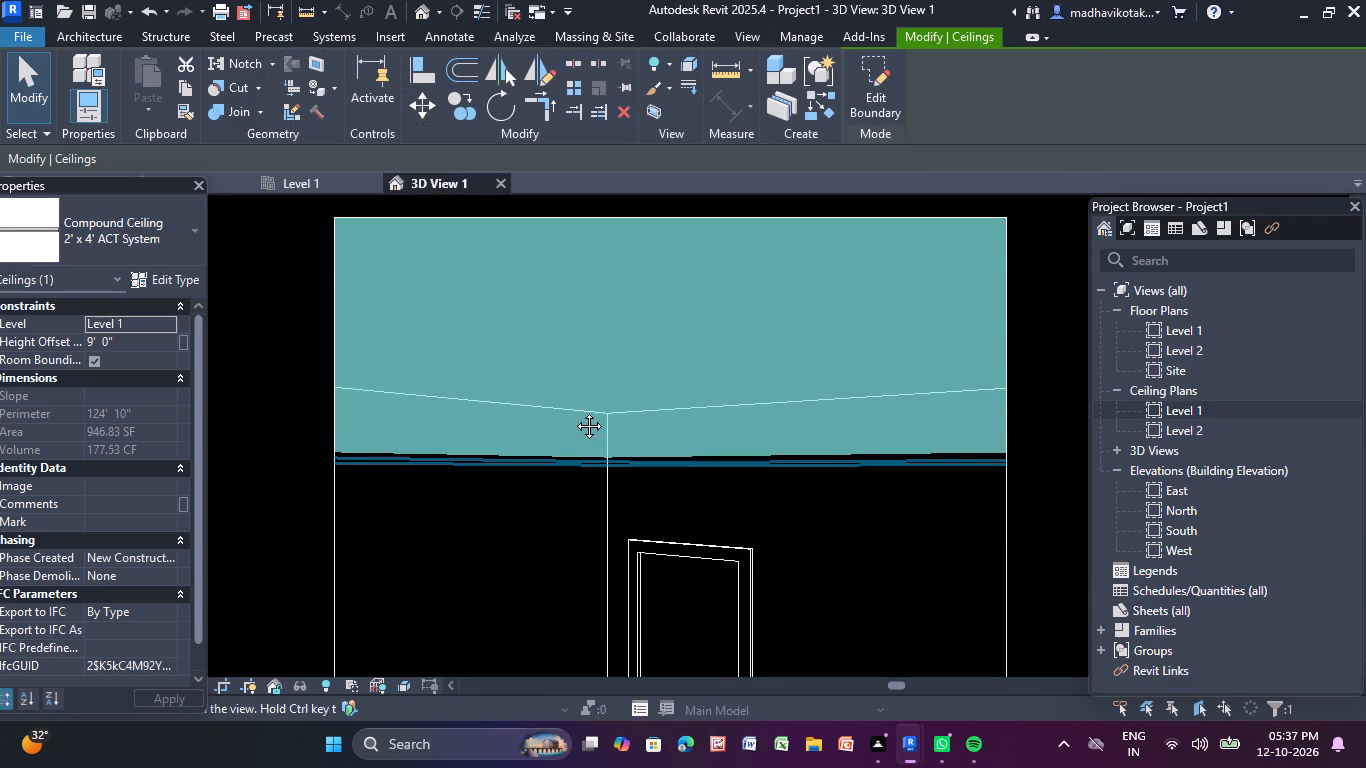
pyautogui.moveTo(574, 411); pyautogui.dragTo(567, 392, button='middle')
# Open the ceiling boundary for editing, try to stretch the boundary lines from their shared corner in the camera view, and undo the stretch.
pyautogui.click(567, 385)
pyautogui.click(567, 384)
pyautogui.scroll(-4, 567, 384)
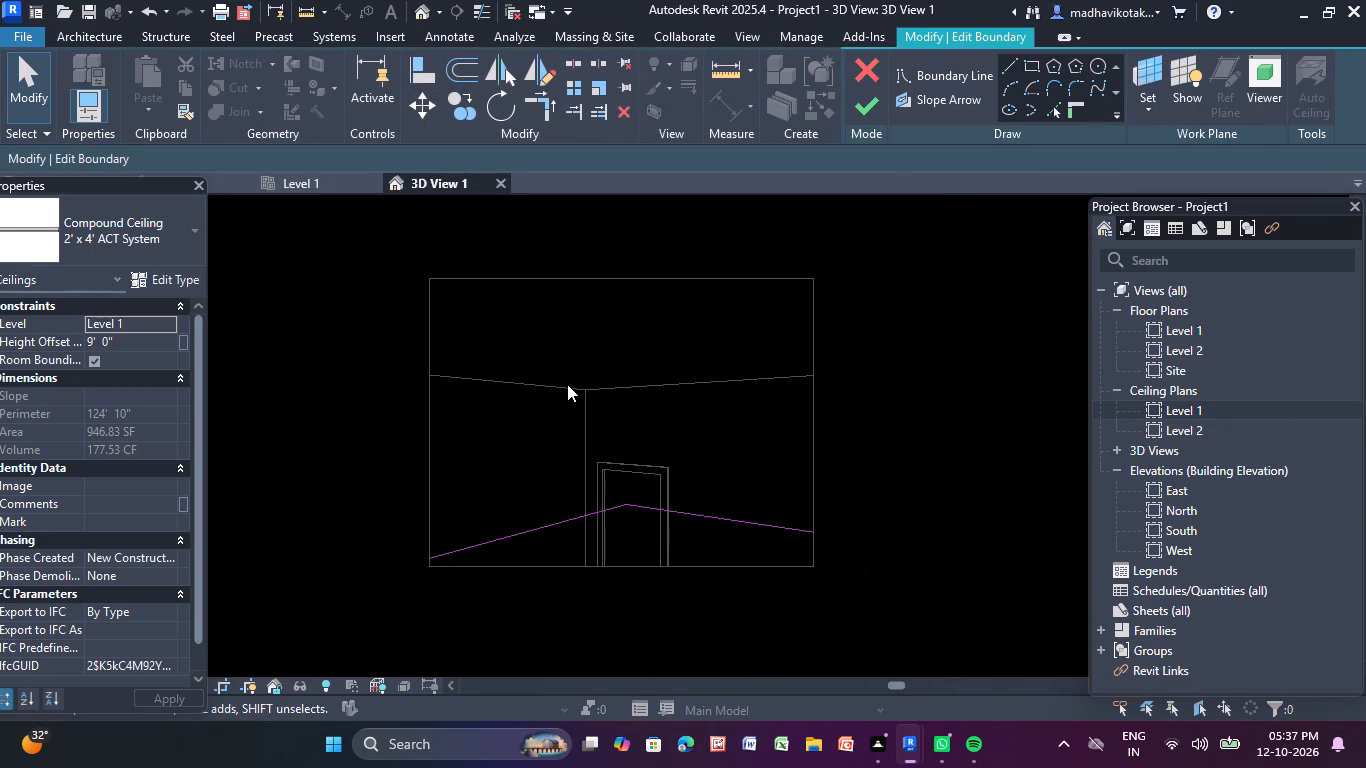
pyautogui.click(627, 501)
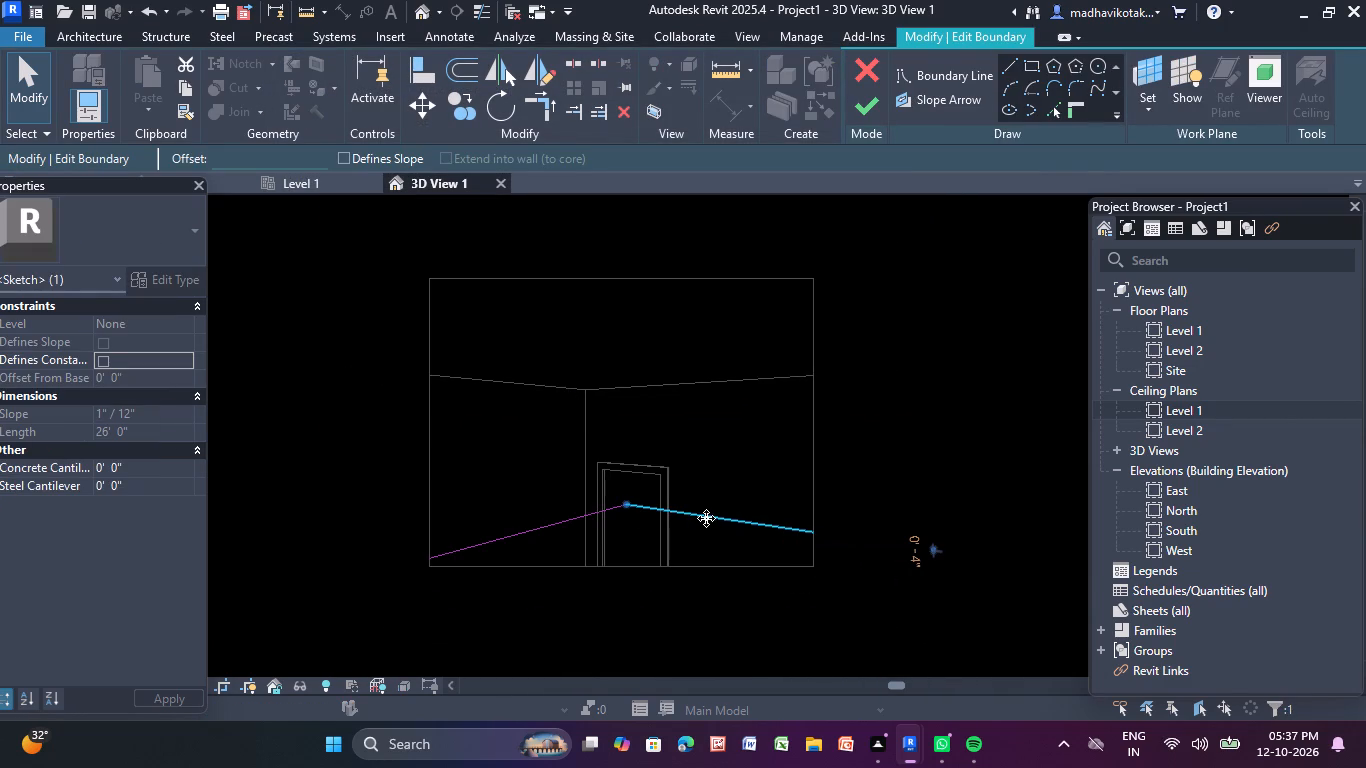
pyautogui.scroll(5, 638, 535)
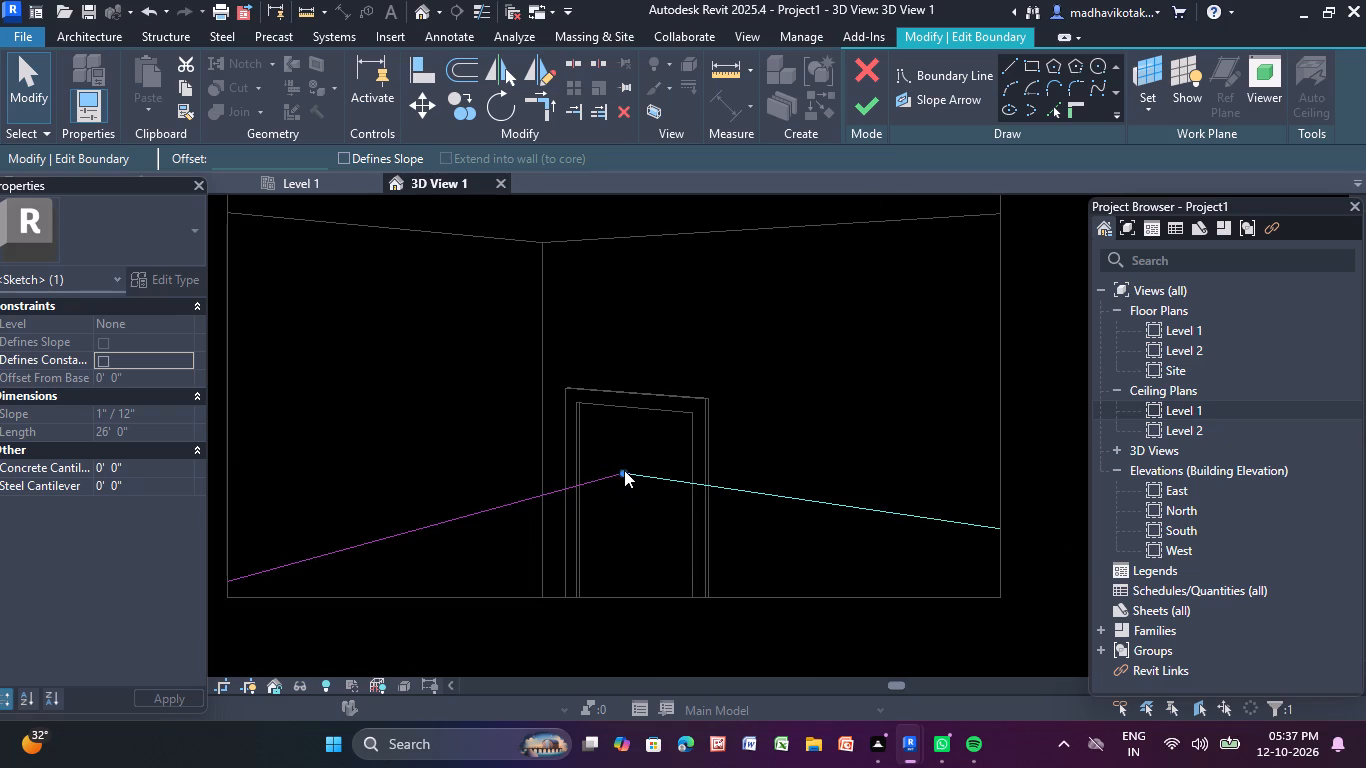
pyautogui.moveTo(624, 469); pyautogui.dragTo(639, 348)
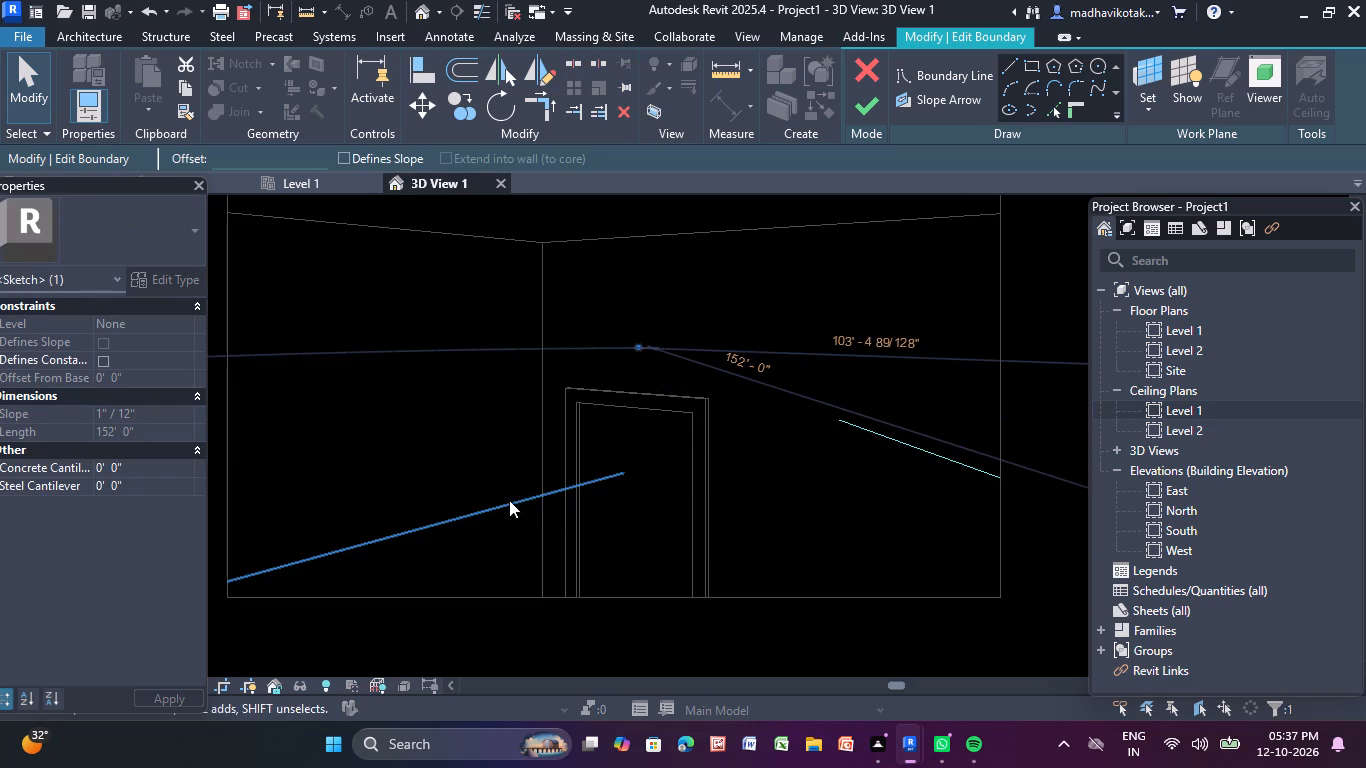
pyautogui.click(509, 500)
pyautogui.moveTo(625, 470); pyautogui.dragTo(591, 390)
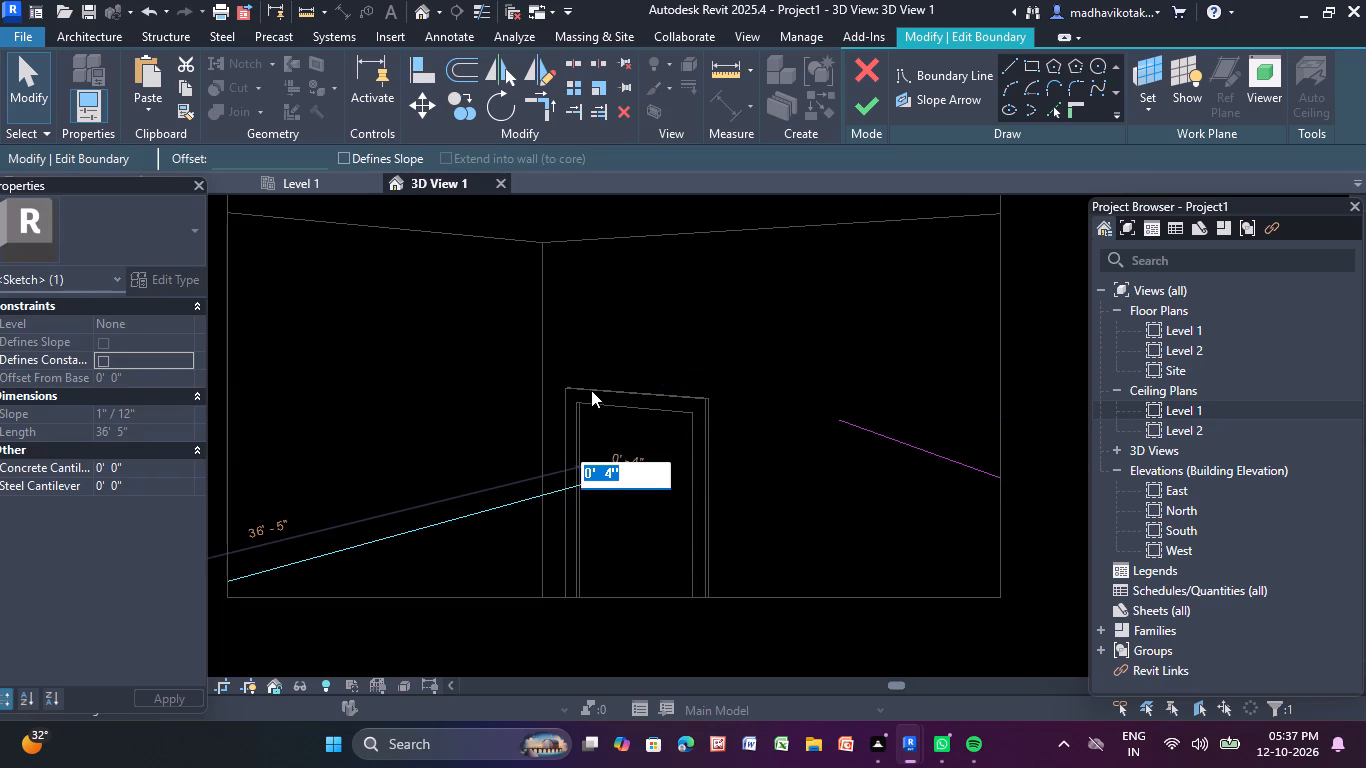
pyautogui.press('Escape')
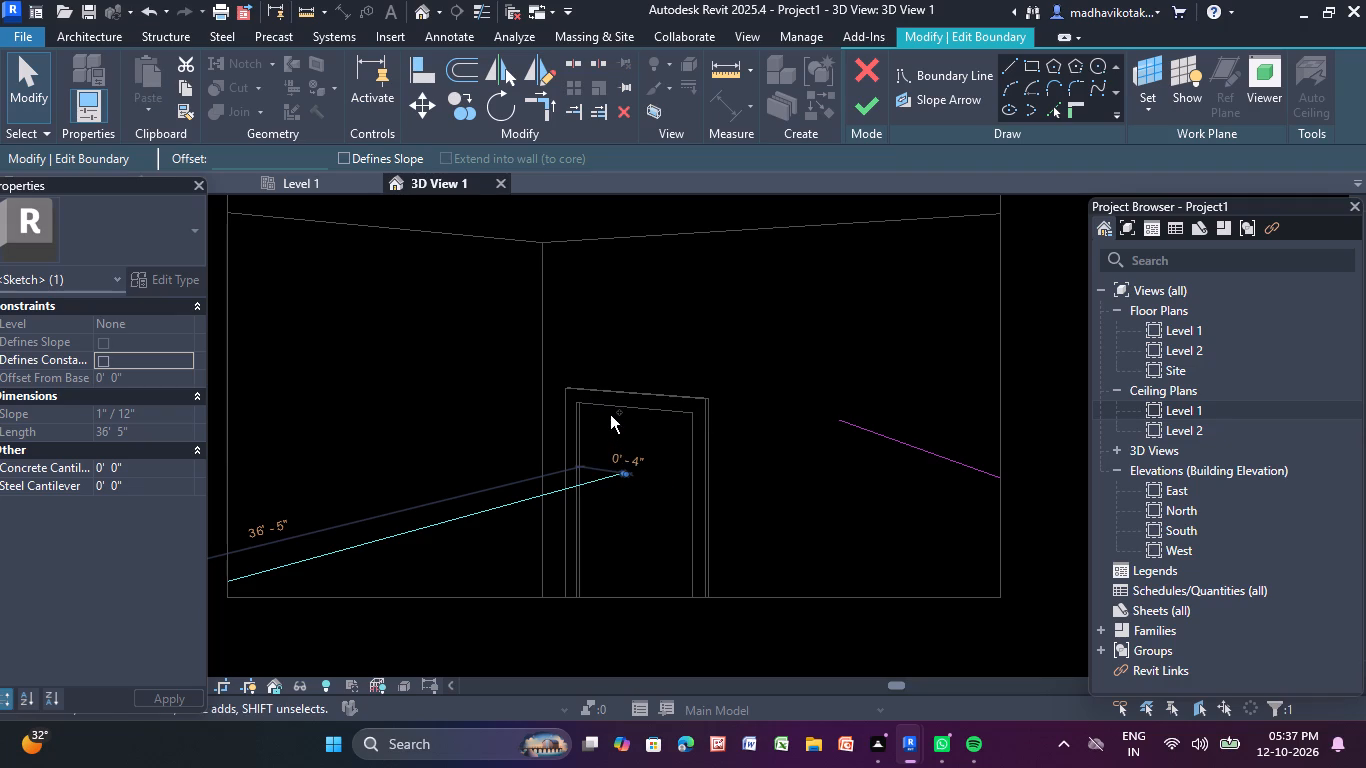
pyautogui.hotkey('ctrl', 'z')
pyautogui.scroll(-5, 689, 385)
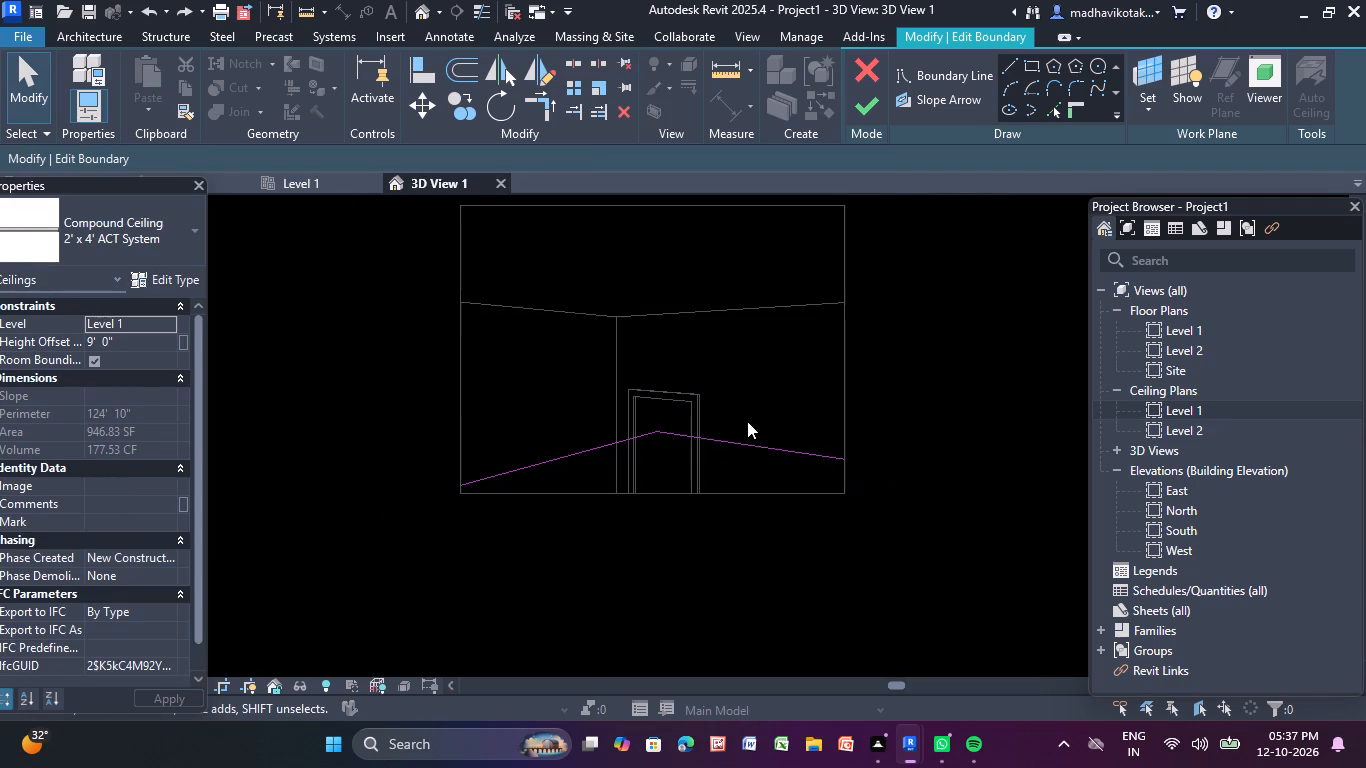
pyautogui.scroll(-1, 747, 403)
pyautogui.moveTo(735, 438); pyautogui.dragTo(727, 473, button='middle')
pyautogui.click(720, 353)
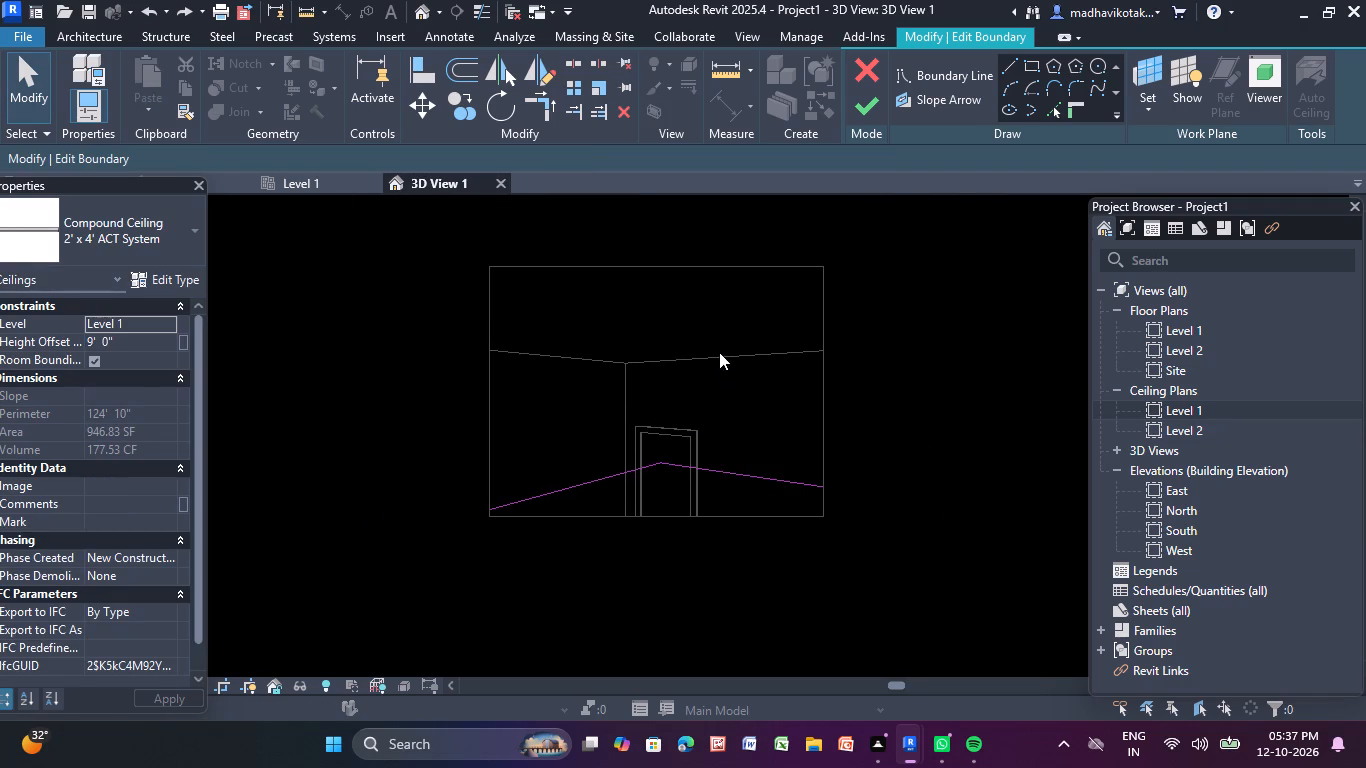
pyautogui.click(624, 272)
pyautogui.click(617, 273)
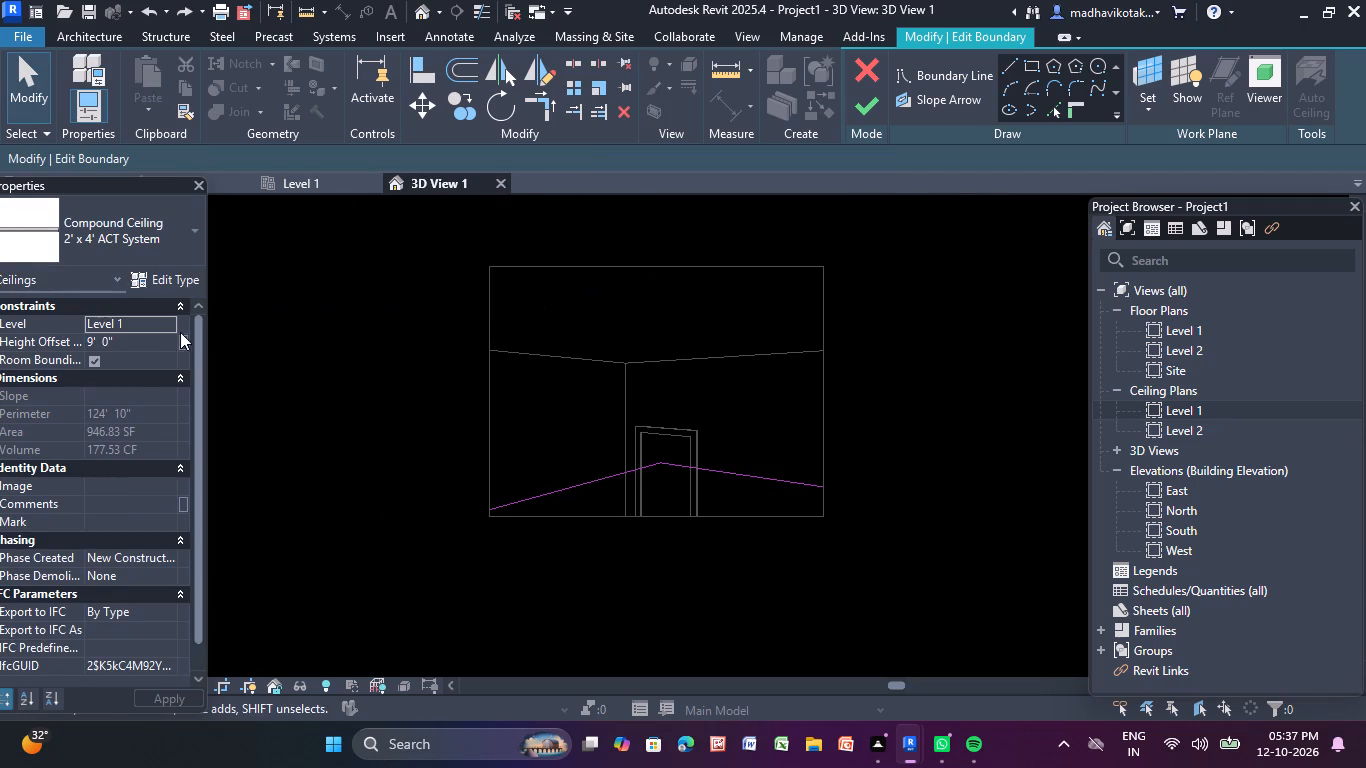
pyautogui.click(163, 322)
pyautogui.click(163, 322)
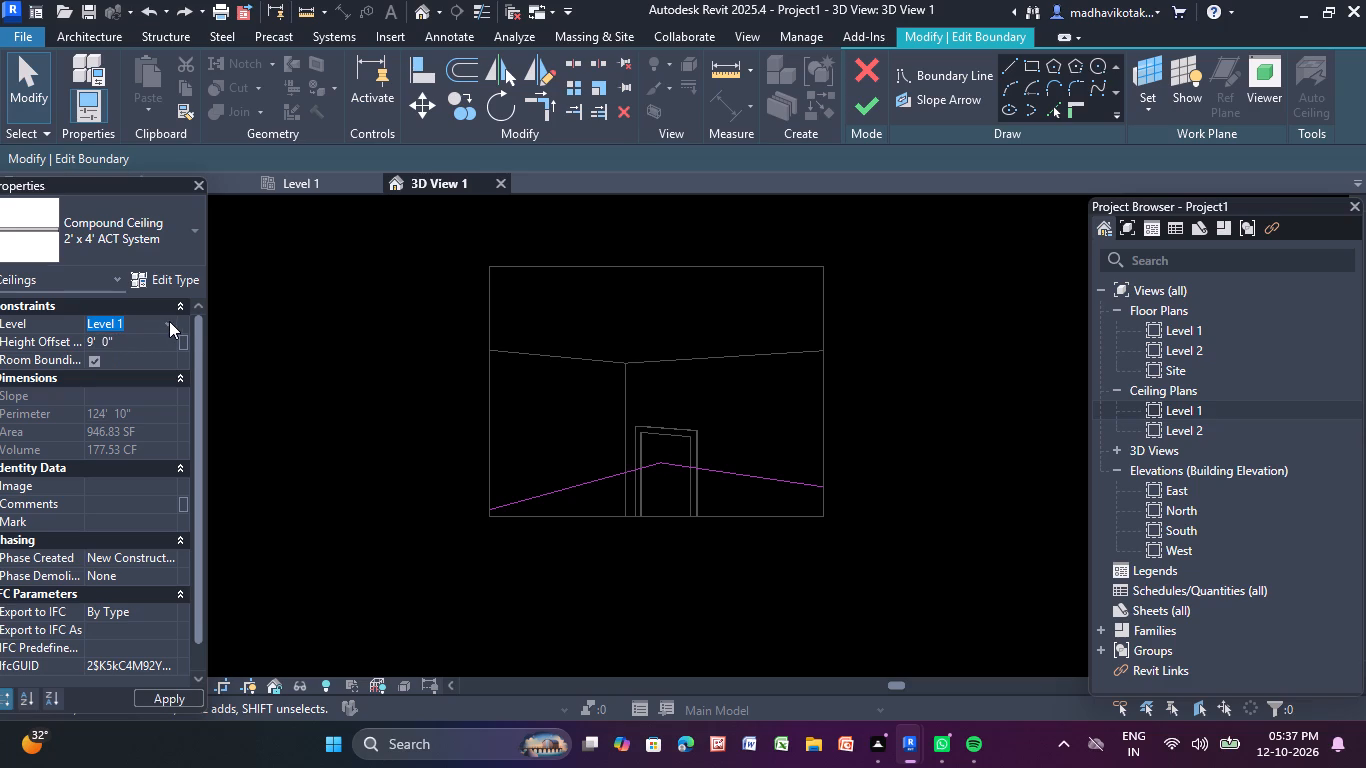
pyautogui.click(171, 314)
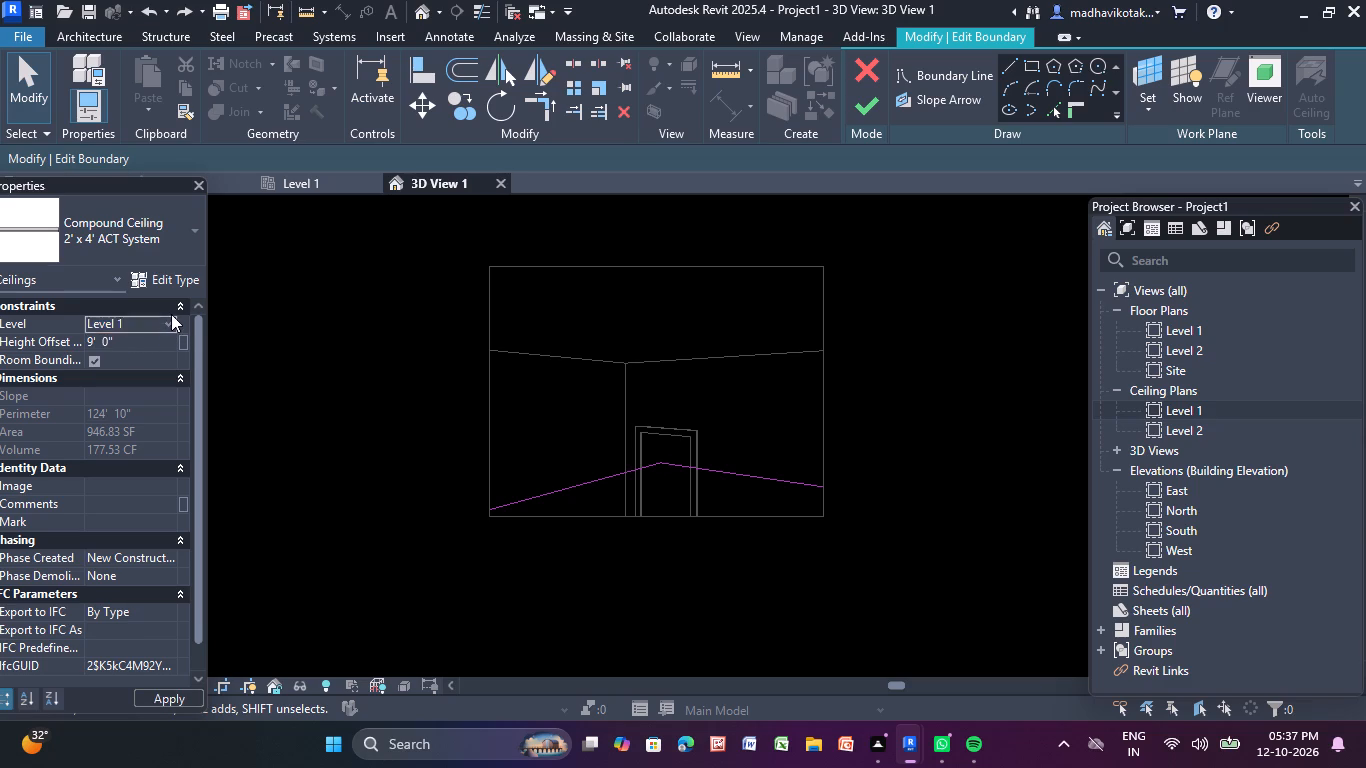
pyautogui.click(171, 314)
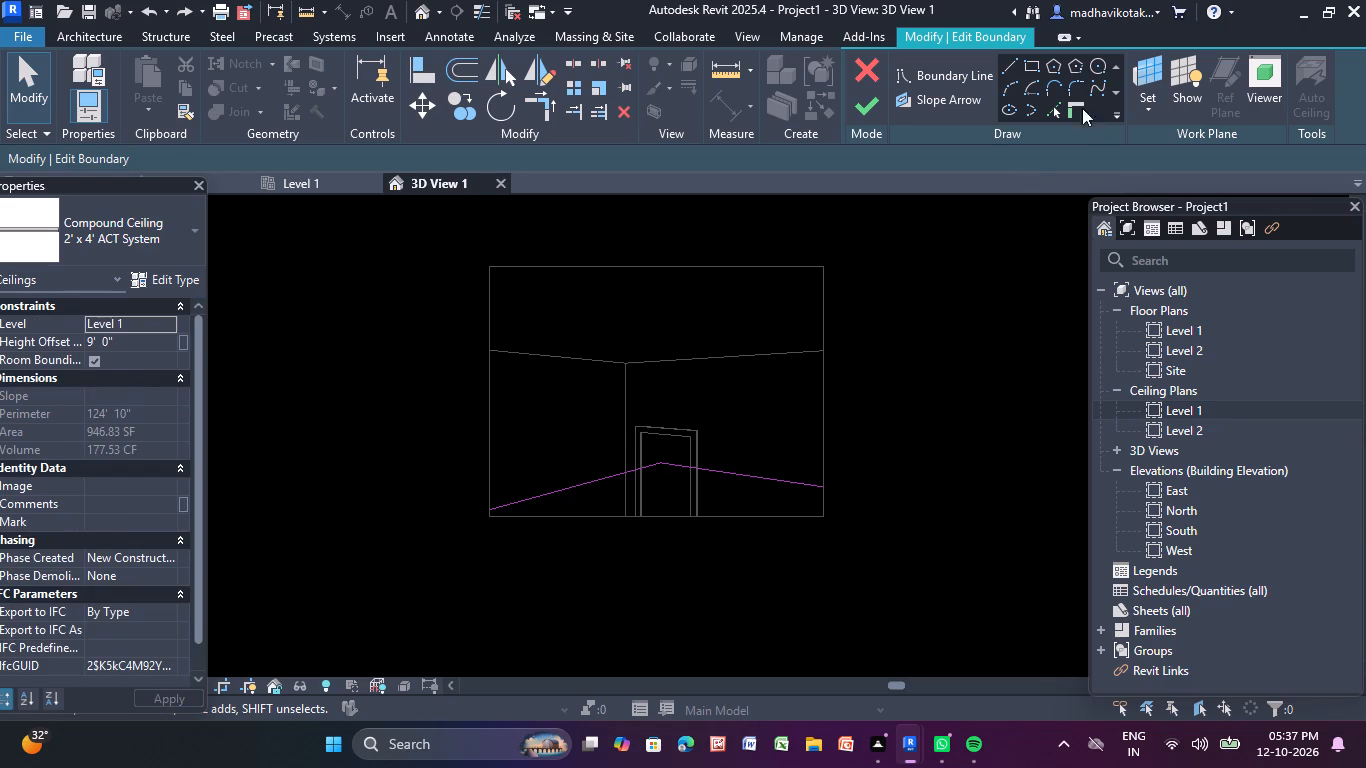
# Finish the ceiling boundary edit and deselect the ceiling.
pyautogui.click(875, 109)
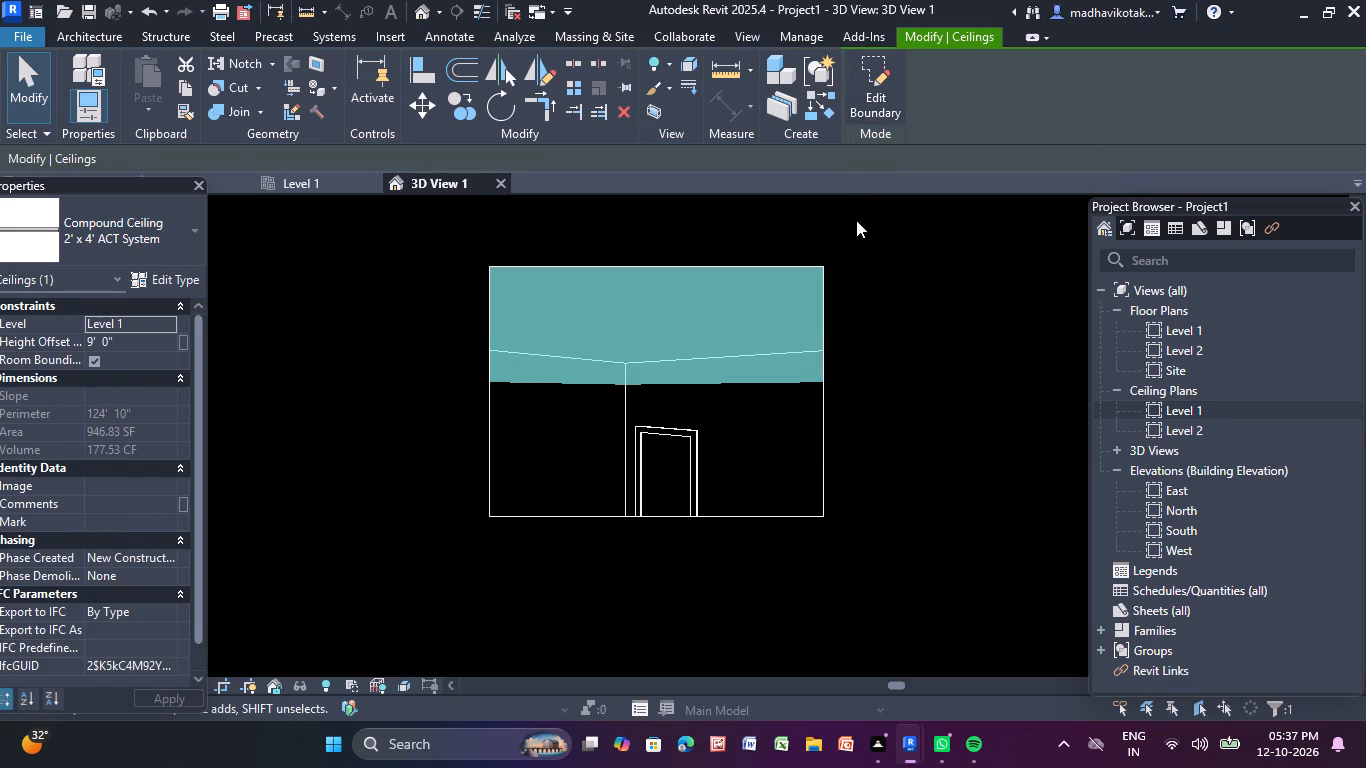
pyautogui.click(863, 233)
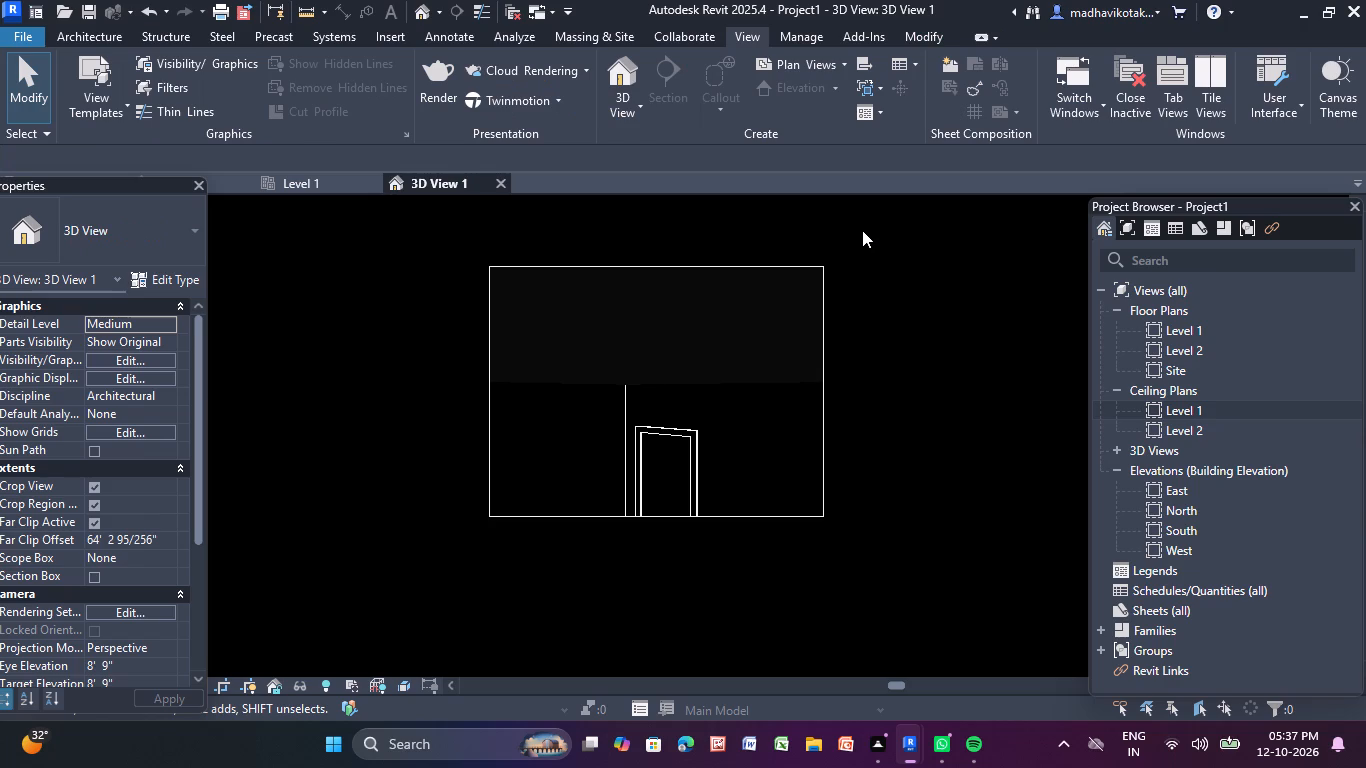
pyautogui.moveTo(860, 230); pyautogui.dragTo(821, 289, button='middle')
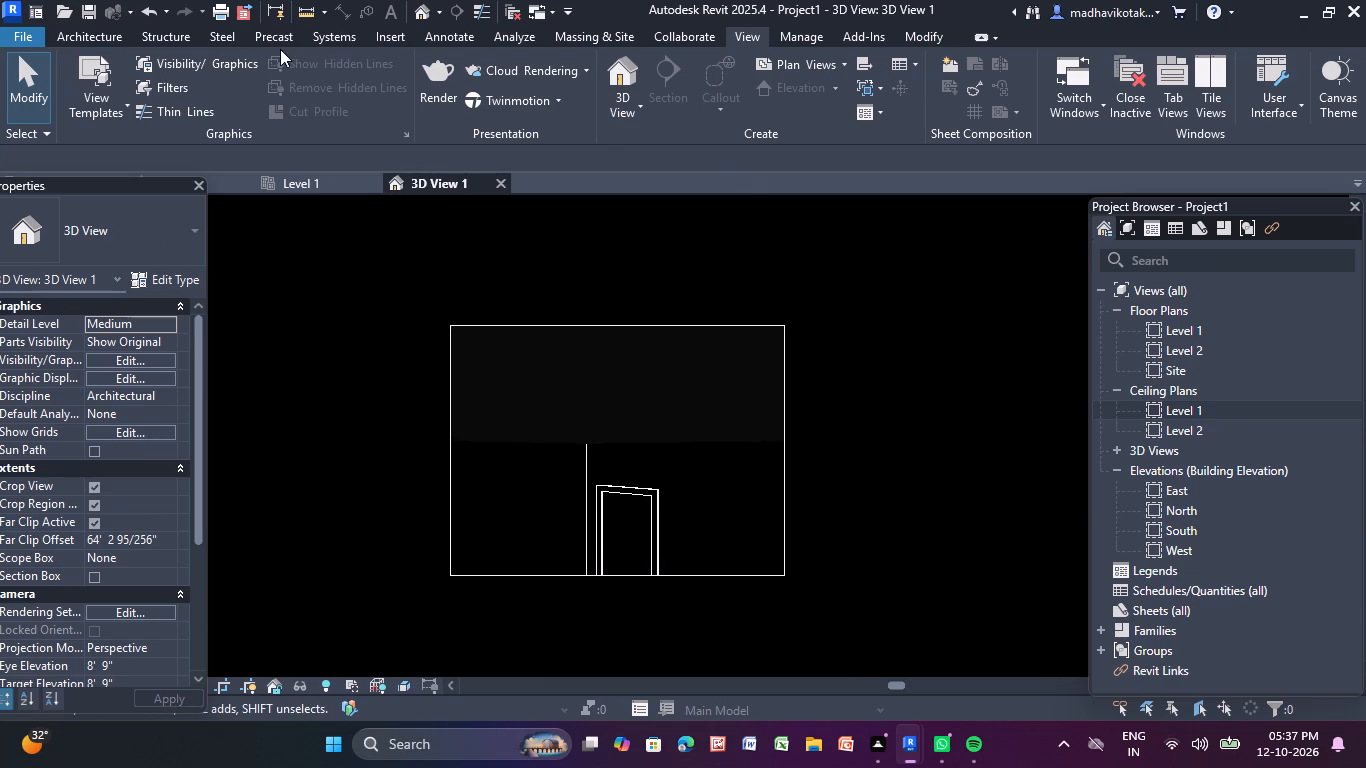
# Examine the building in the default 3D view from several angles, checking the ceiling, partitions, stair and front door.
pyautogui.click(110, 37)
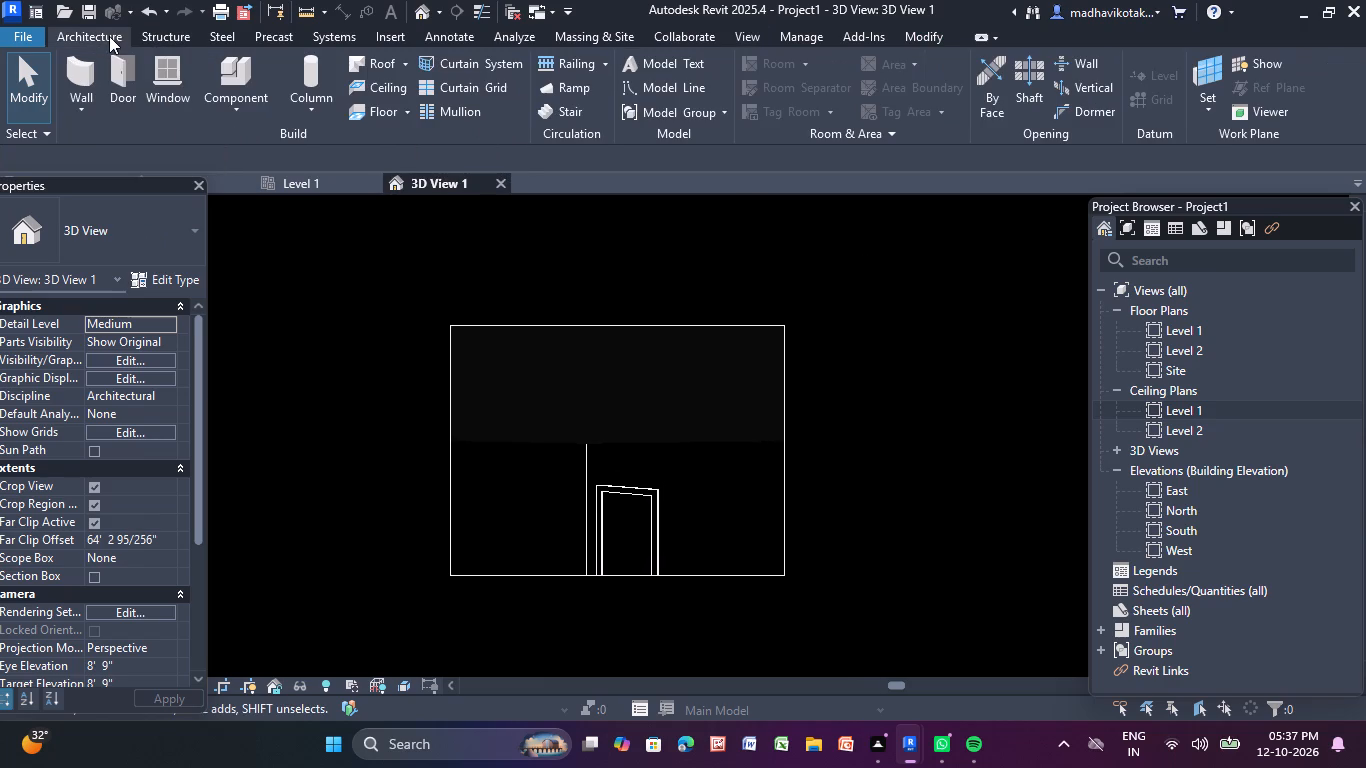
pyautogui.click(423, 10)
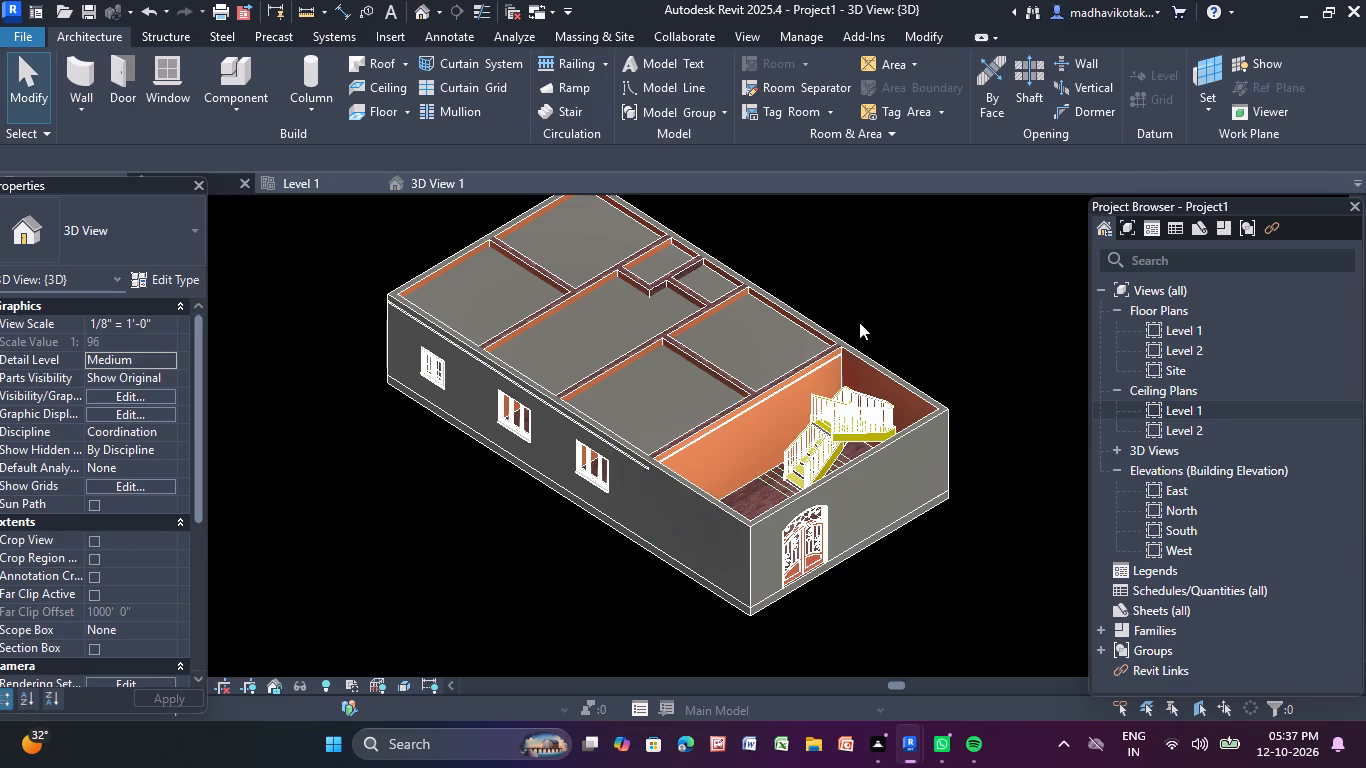
pyautogui.moveTo(912, 293); pyautogui.dragTo(673, 396, button='middle')
pyautogui.scroll(7, 728, 487)
pyautogui.moveTo(812, 463); pyautogui.dragTo(742, 405, button='middle')
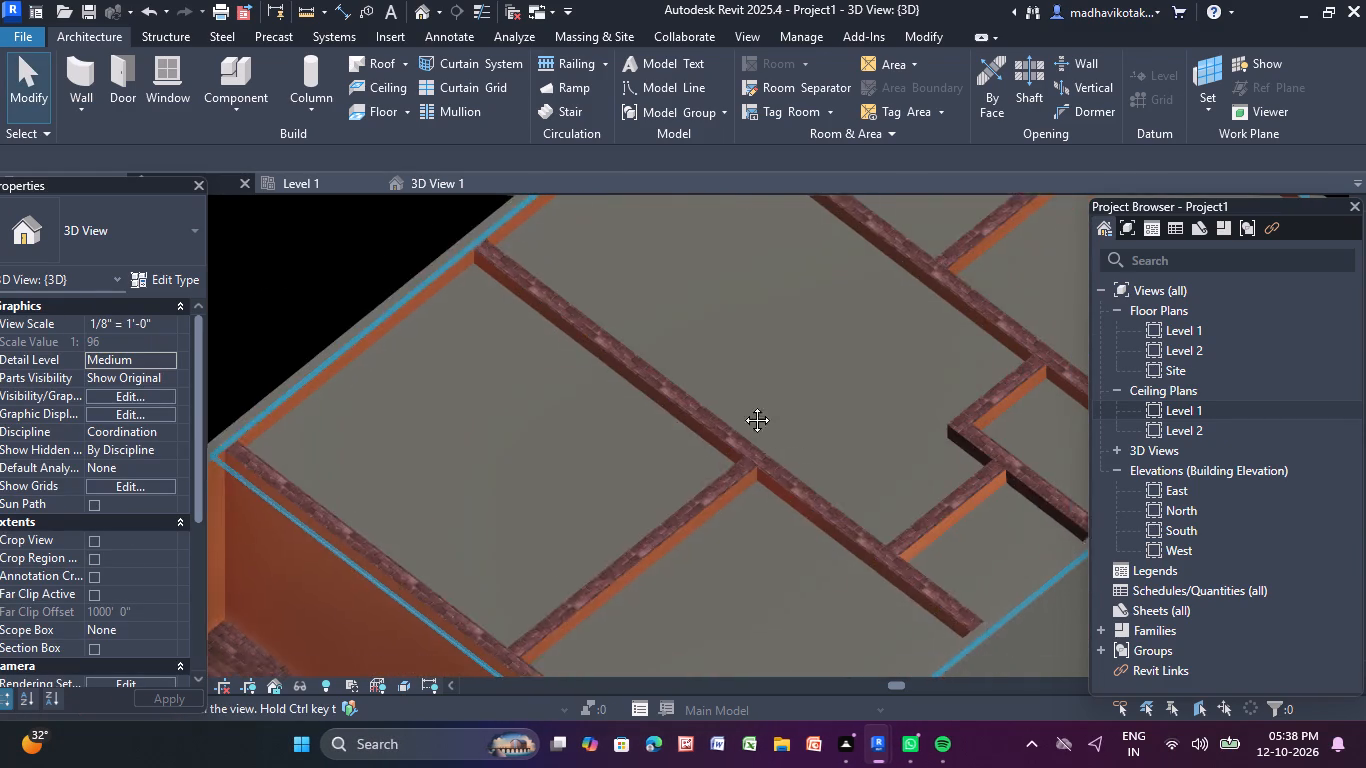
pyautogui.moveTo(742, 405); pyautogui.dragTo(662, 321, button='middle')
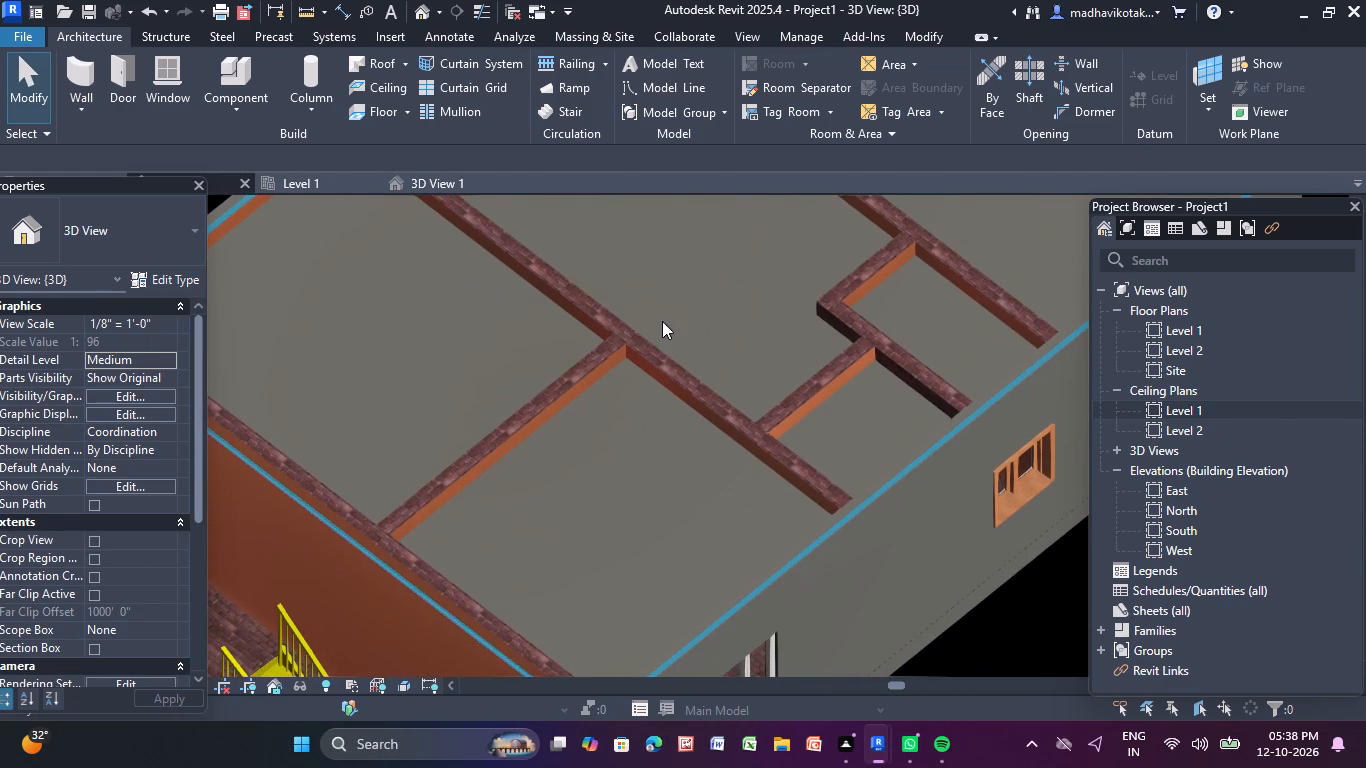
pyautogui.scroll(-4, 662, 321)
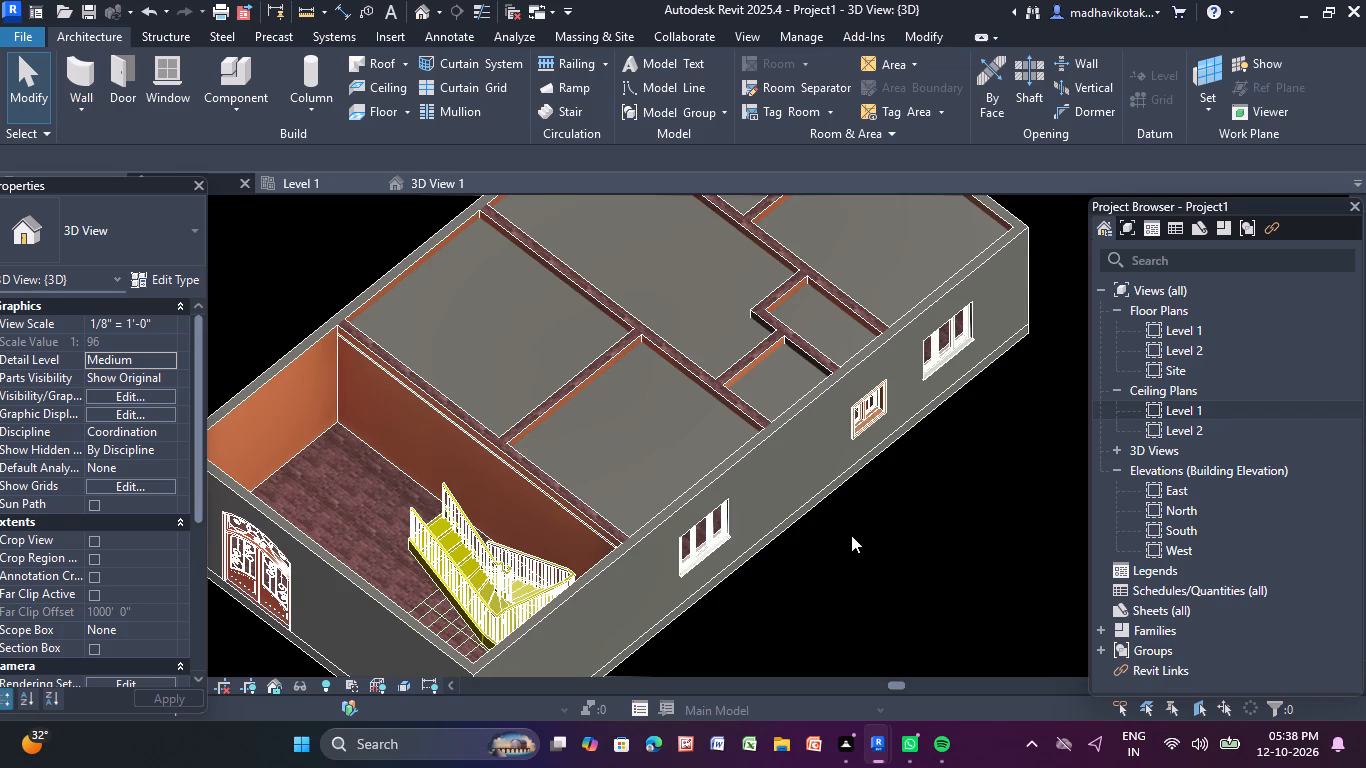
pyautogui.keyDown('shift'); pyautogui.moveTo(860, 527); pyautogui.dragTo(984, 430, button='middle'); pyautogui.keyUp('shift')
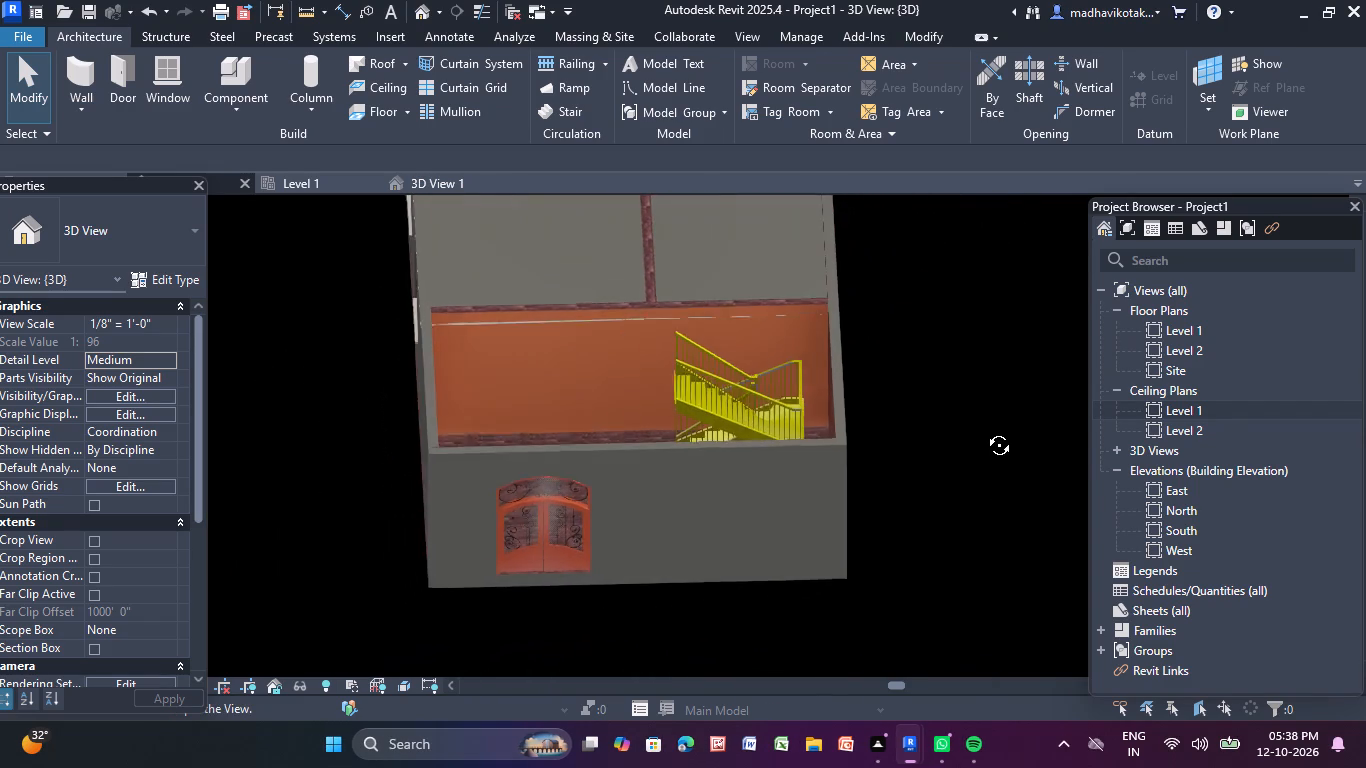
pyautogui.keyDown('shift'); pyautogui.moveTo(984, 430); pyautogui.dragTo(974, 426, button='middle'); pyautogui.keyUp('shift')
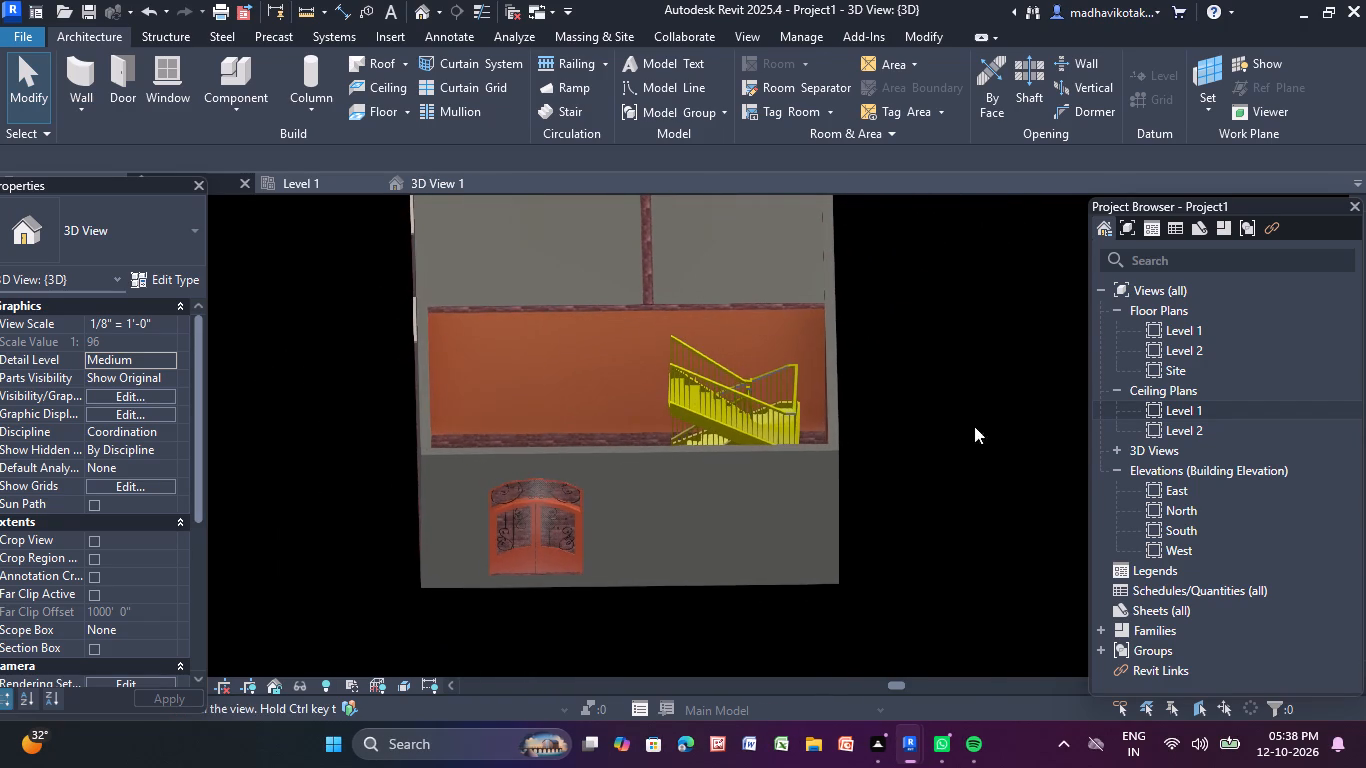
pyautogui.keyDown('shift'); pyautogui.moveTo(974, 426); pyautogui.dragTo(979, 430, button='middle'); pyautogui.keyUp('shift')
pyautogui.scroll(5, 920, 392)
pyautogui.scroll(-5, 864, 359)
pyautogui.moveTo(866, 360); pyautogui.dragTo(900, 454, button='middle')
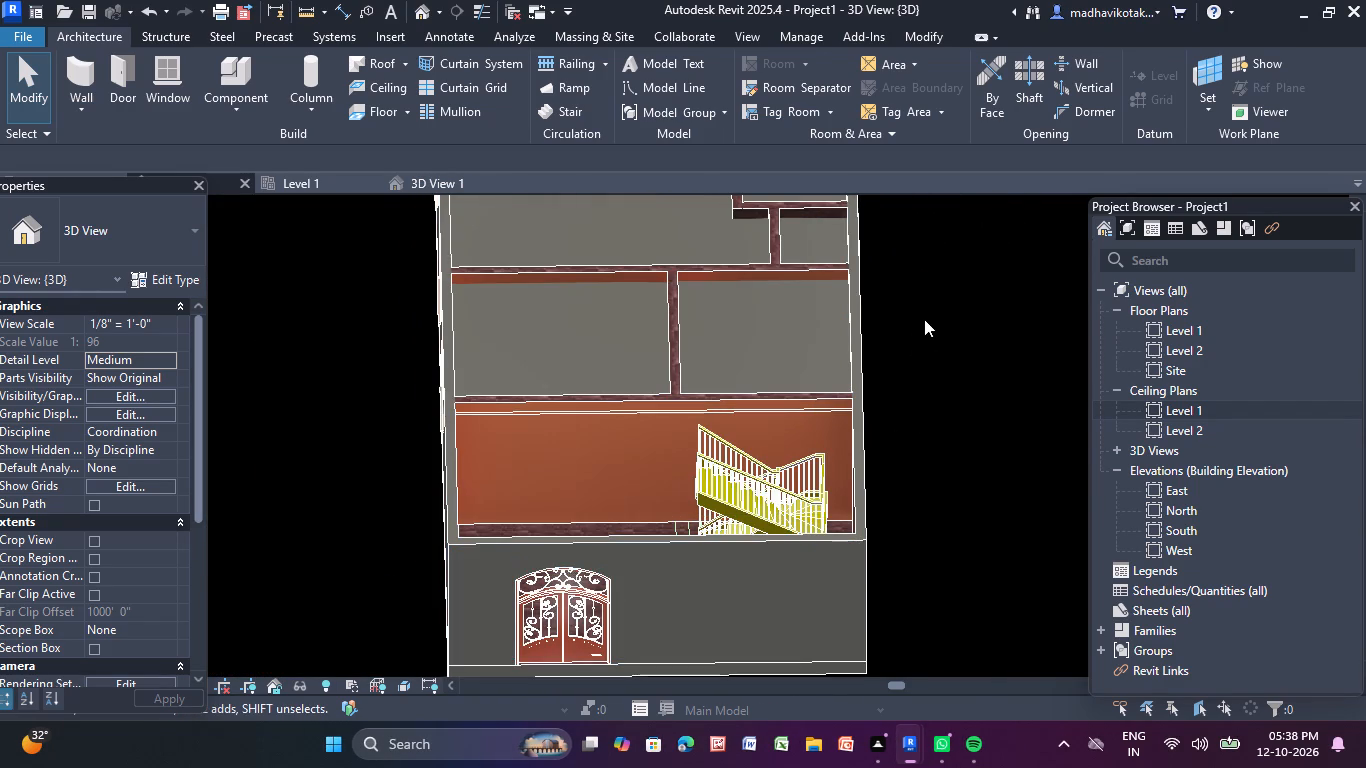
pyautogui.scroll(-2, 714, 311)
pyautogui.moveTo(712, 311); pyautogui.dragTo(664, 390, button='middle')
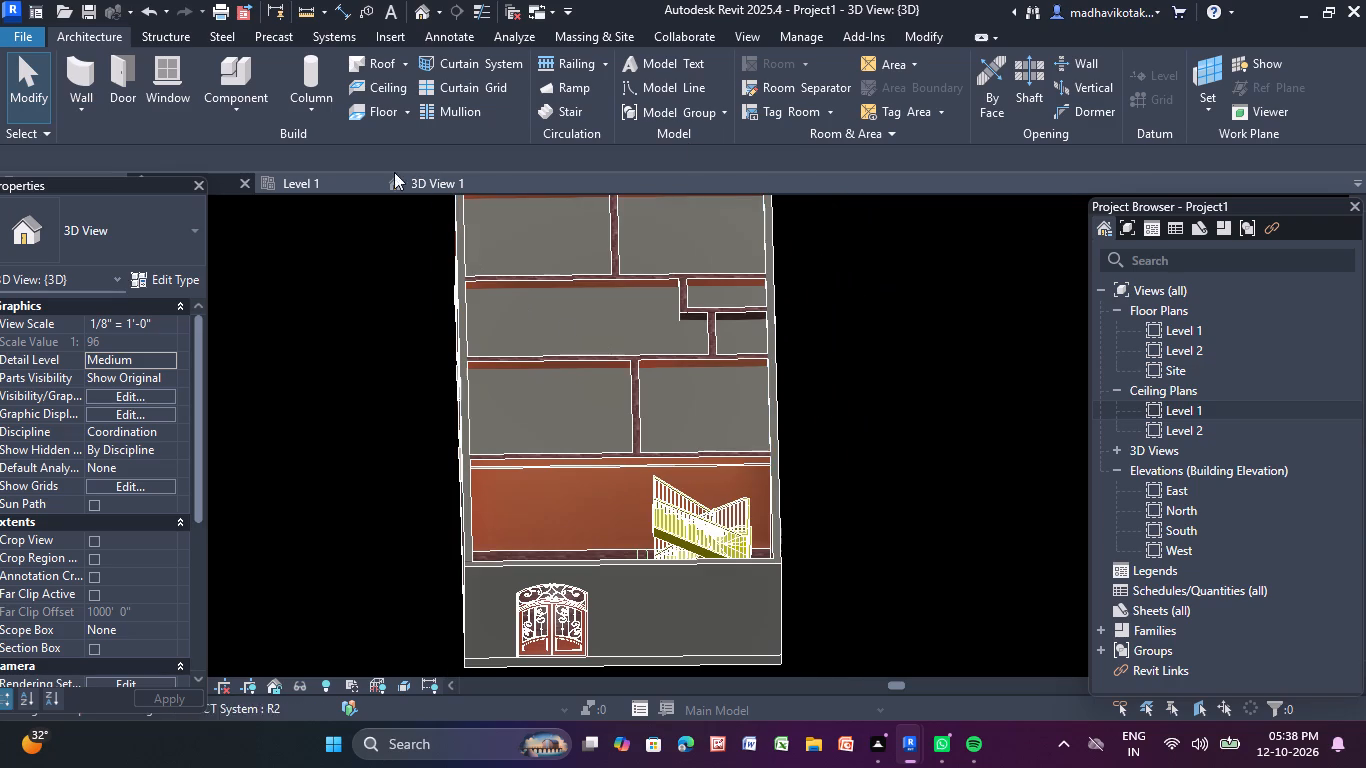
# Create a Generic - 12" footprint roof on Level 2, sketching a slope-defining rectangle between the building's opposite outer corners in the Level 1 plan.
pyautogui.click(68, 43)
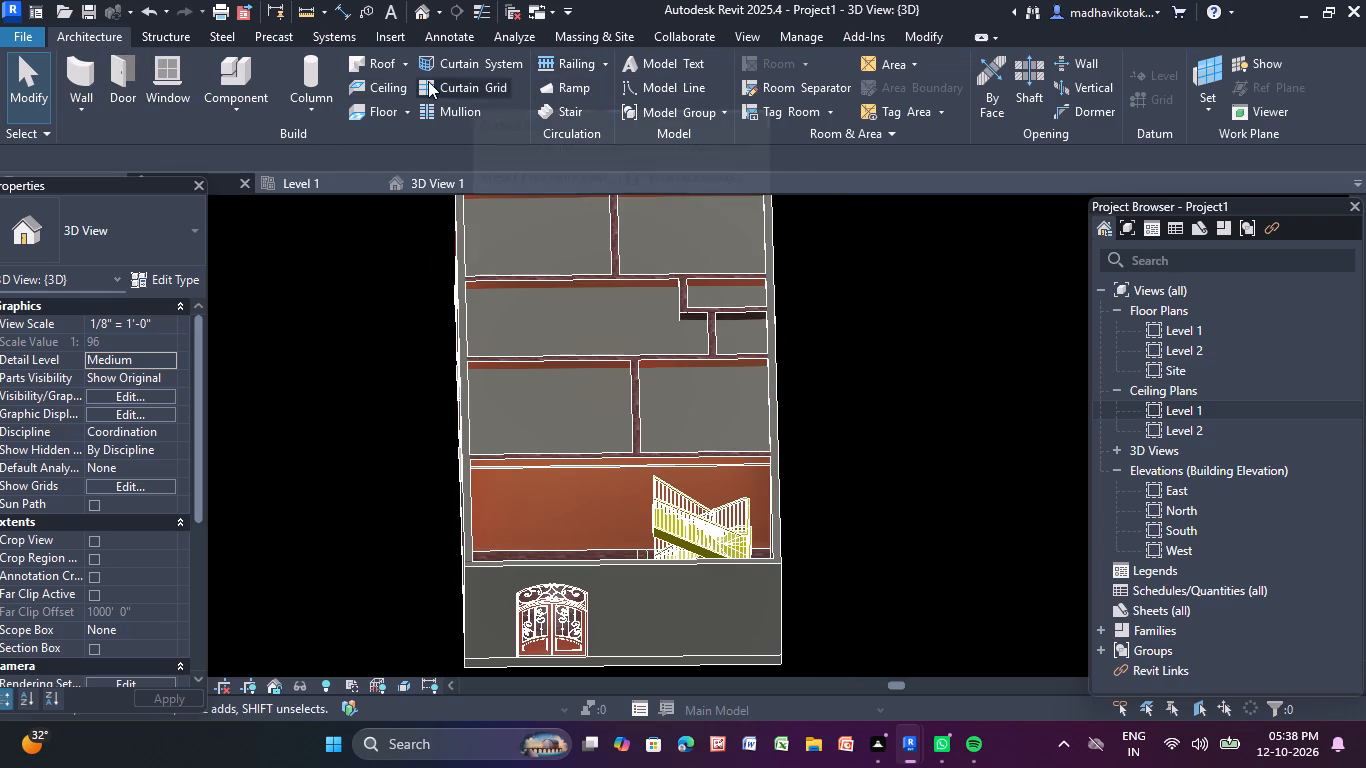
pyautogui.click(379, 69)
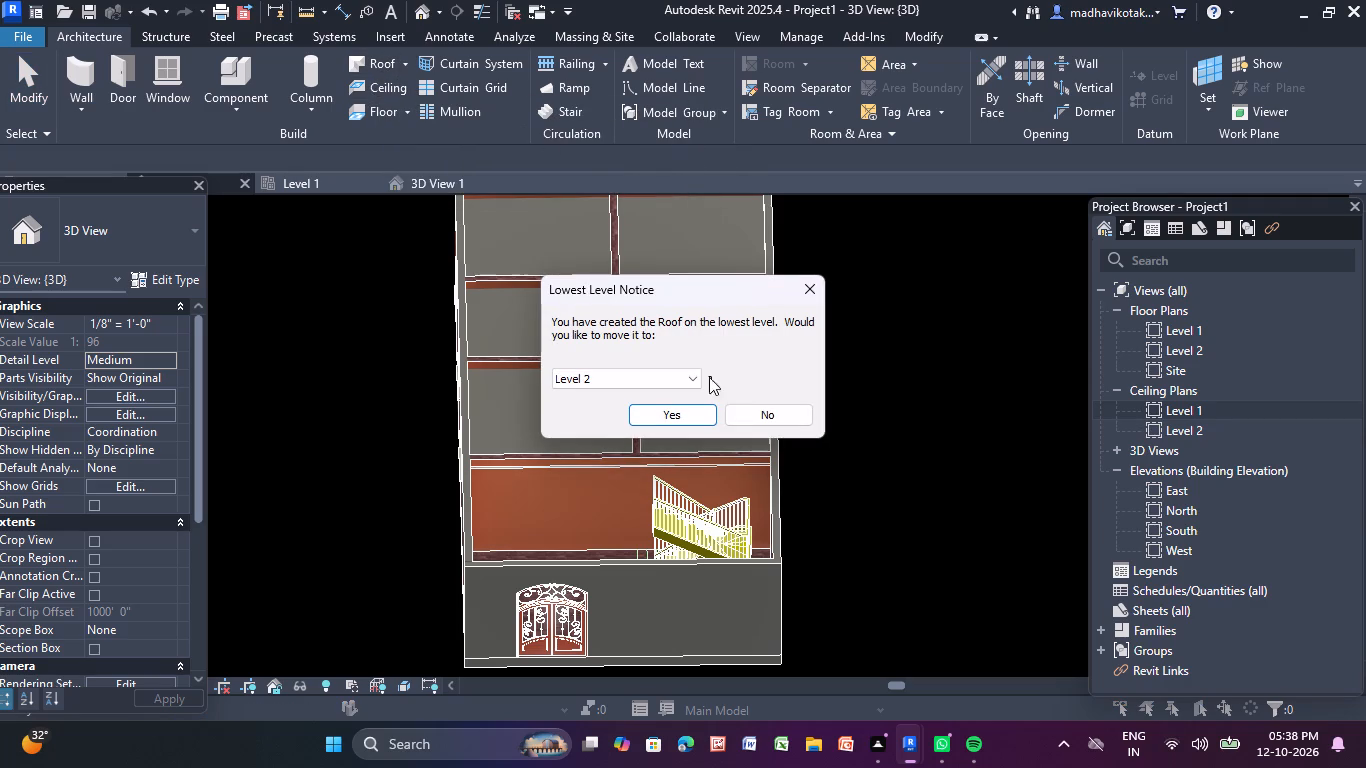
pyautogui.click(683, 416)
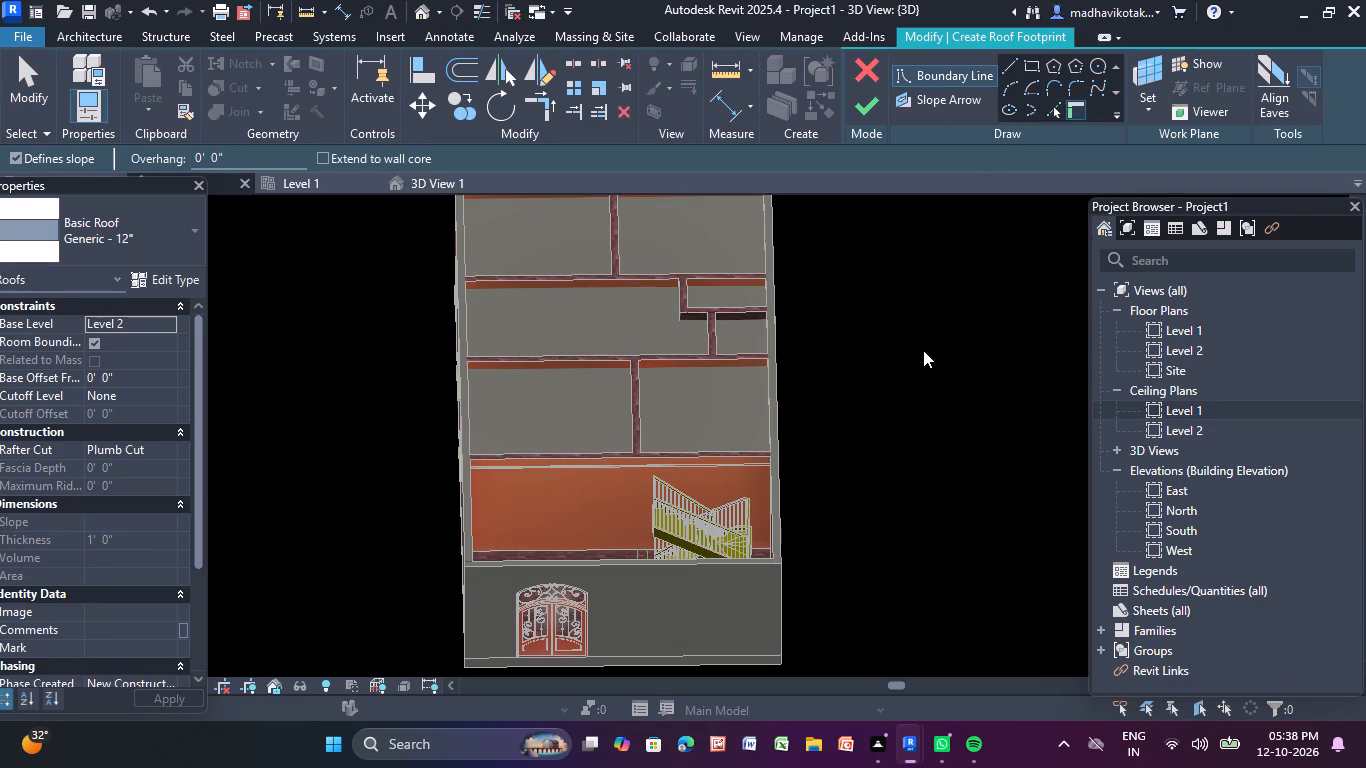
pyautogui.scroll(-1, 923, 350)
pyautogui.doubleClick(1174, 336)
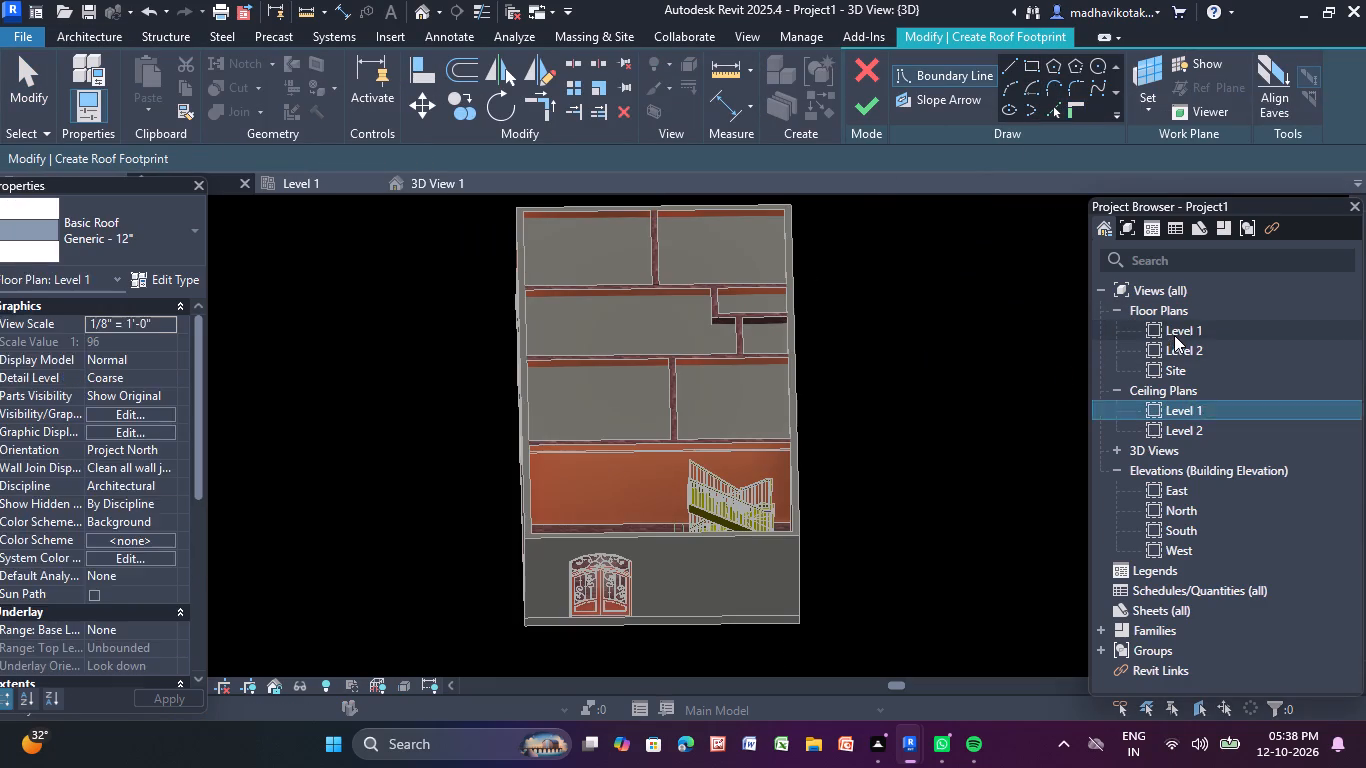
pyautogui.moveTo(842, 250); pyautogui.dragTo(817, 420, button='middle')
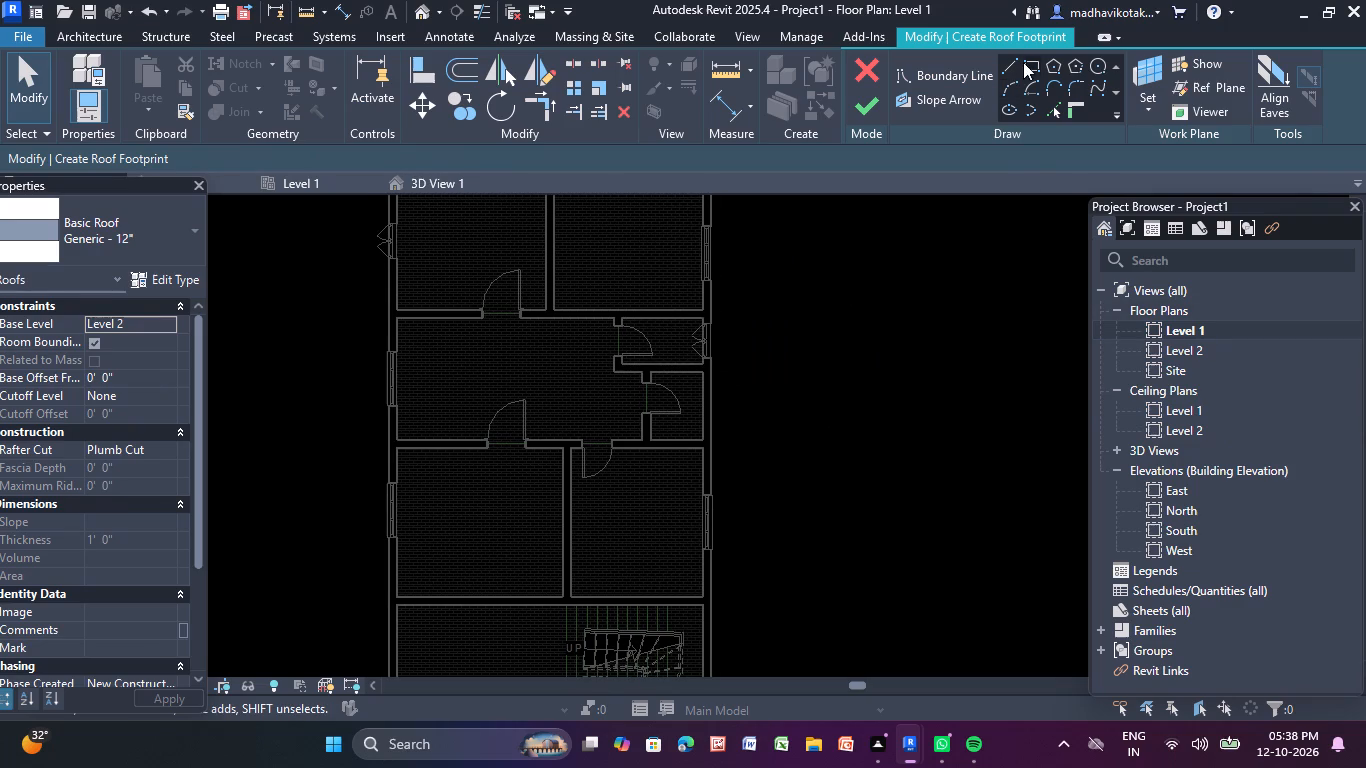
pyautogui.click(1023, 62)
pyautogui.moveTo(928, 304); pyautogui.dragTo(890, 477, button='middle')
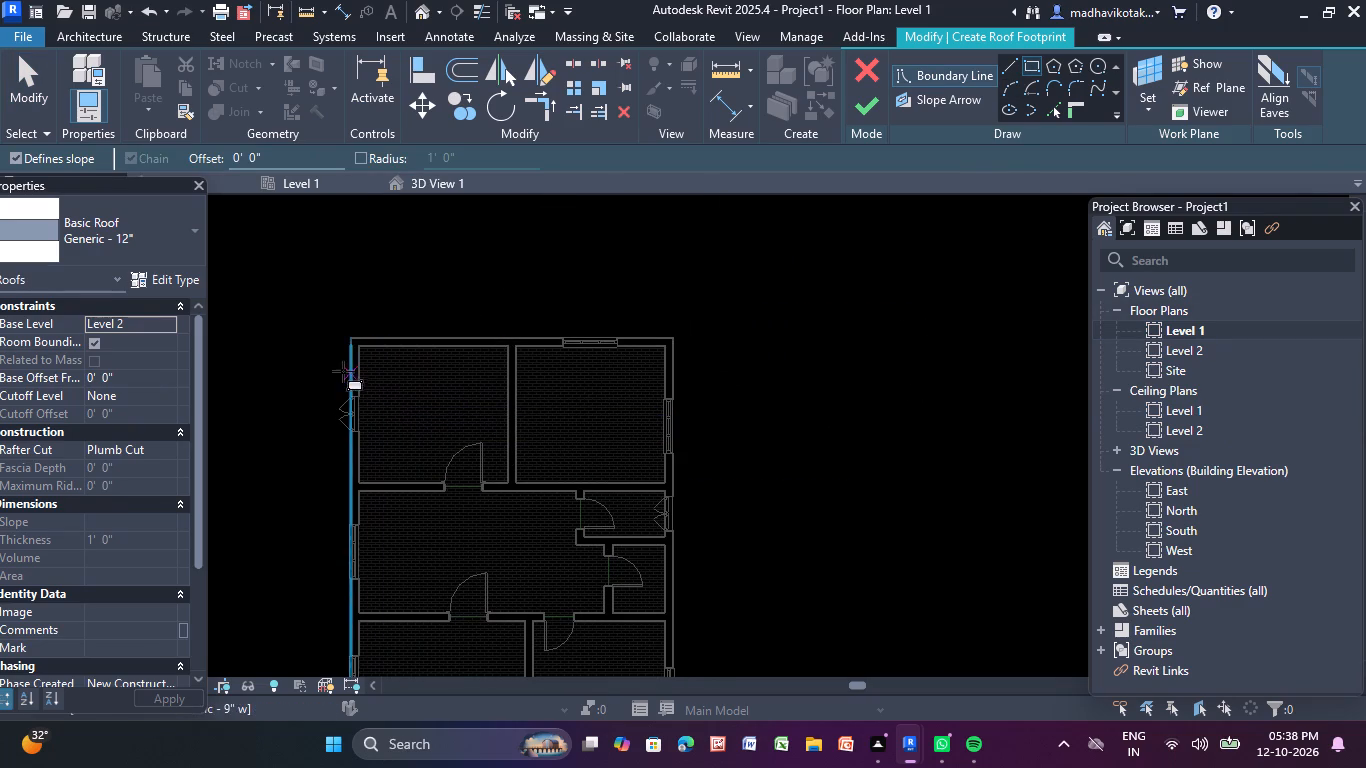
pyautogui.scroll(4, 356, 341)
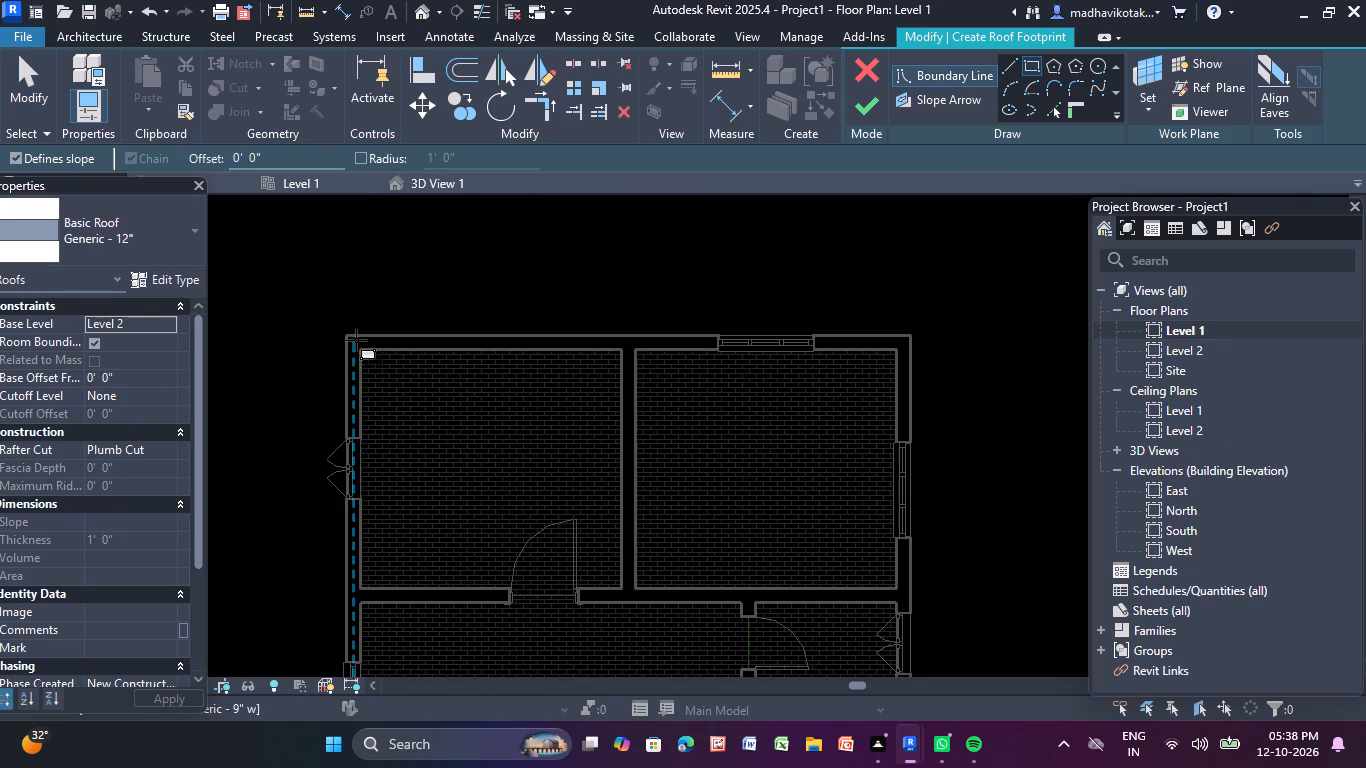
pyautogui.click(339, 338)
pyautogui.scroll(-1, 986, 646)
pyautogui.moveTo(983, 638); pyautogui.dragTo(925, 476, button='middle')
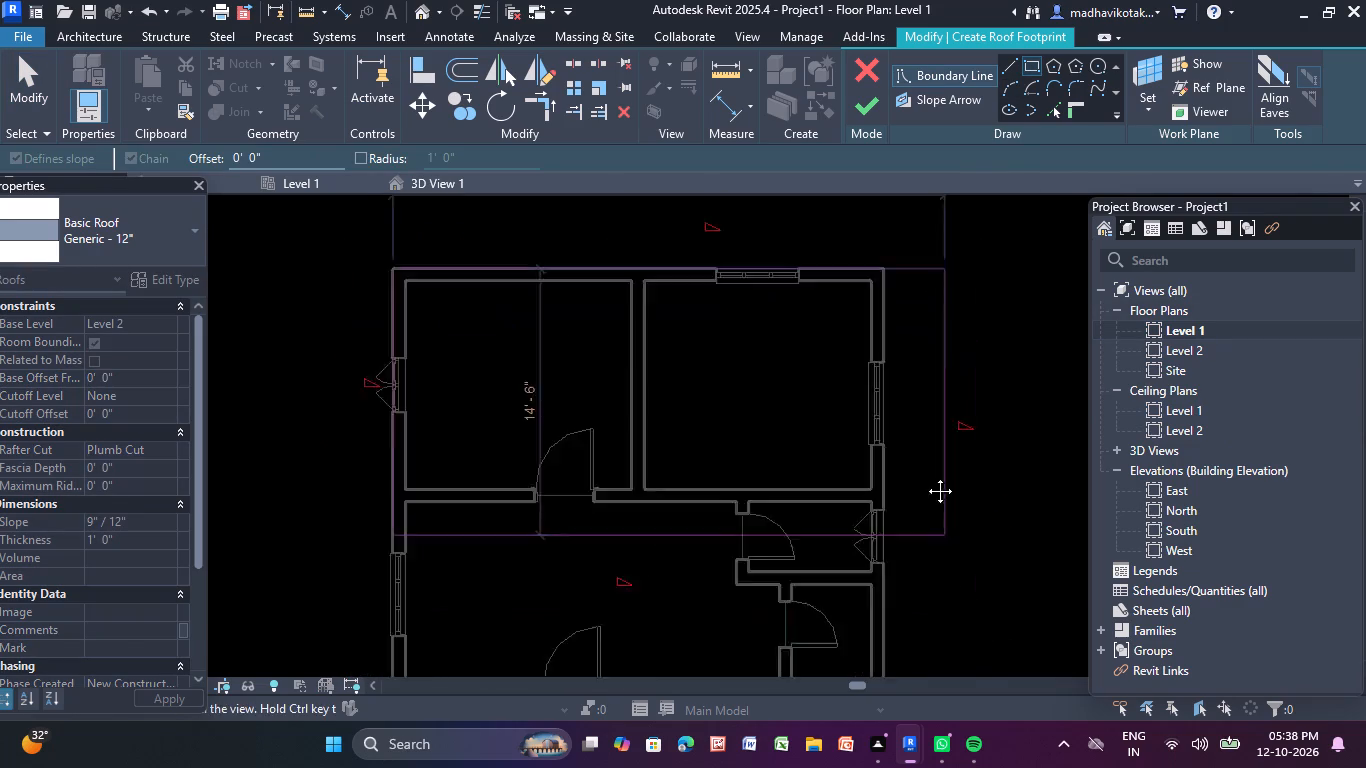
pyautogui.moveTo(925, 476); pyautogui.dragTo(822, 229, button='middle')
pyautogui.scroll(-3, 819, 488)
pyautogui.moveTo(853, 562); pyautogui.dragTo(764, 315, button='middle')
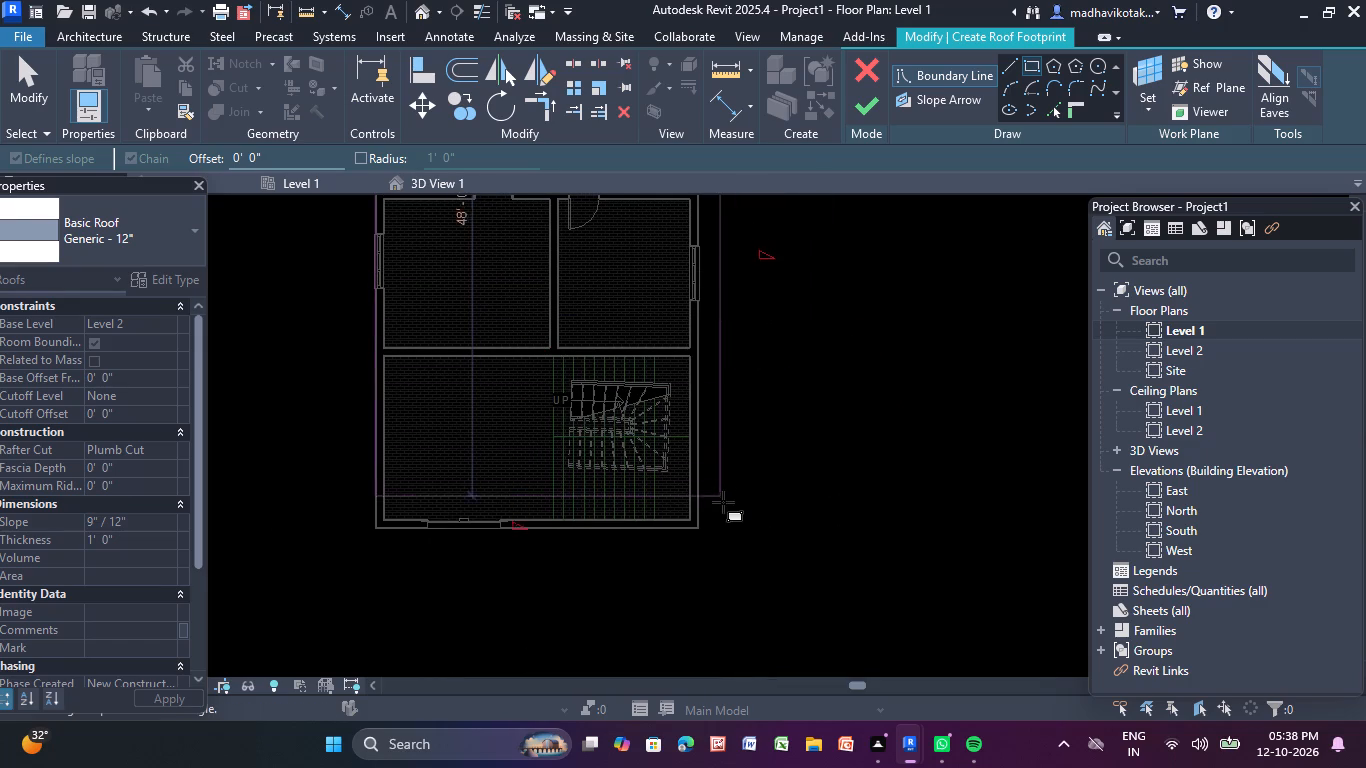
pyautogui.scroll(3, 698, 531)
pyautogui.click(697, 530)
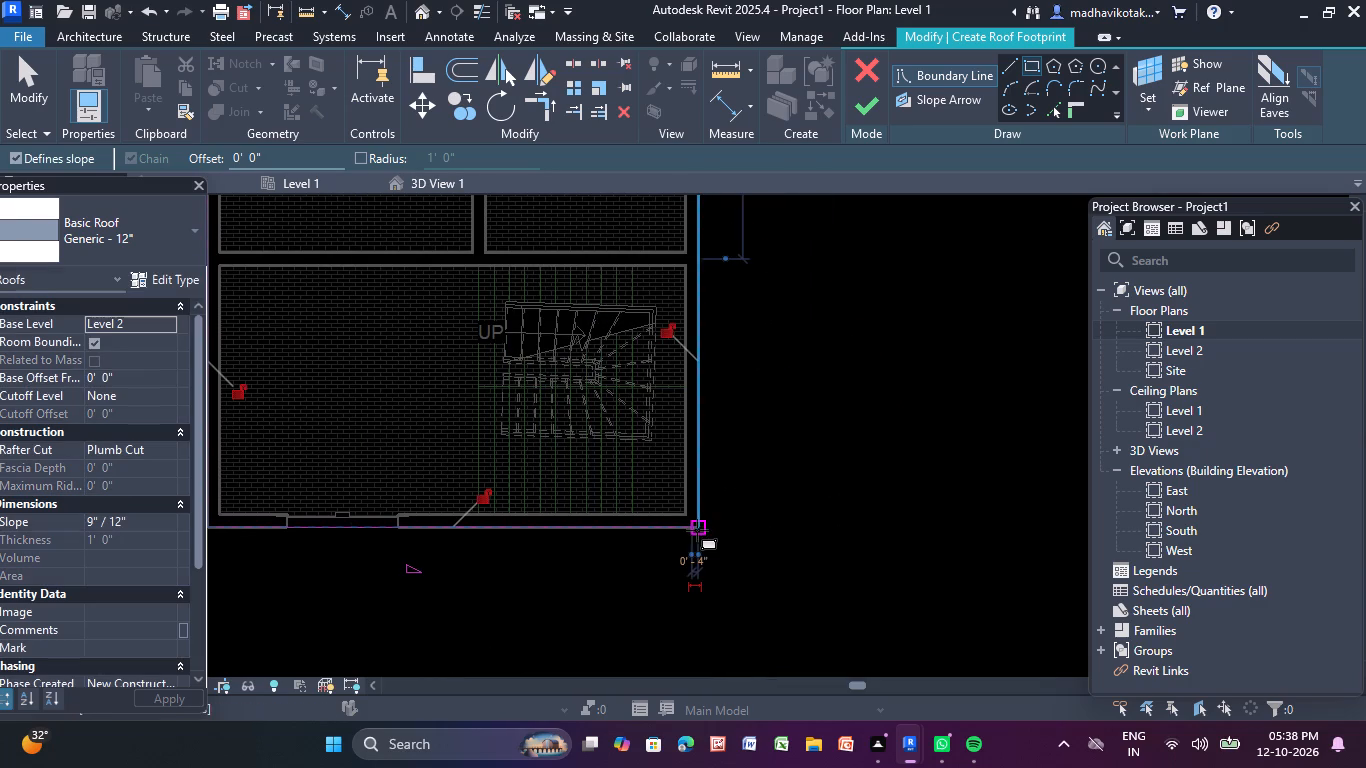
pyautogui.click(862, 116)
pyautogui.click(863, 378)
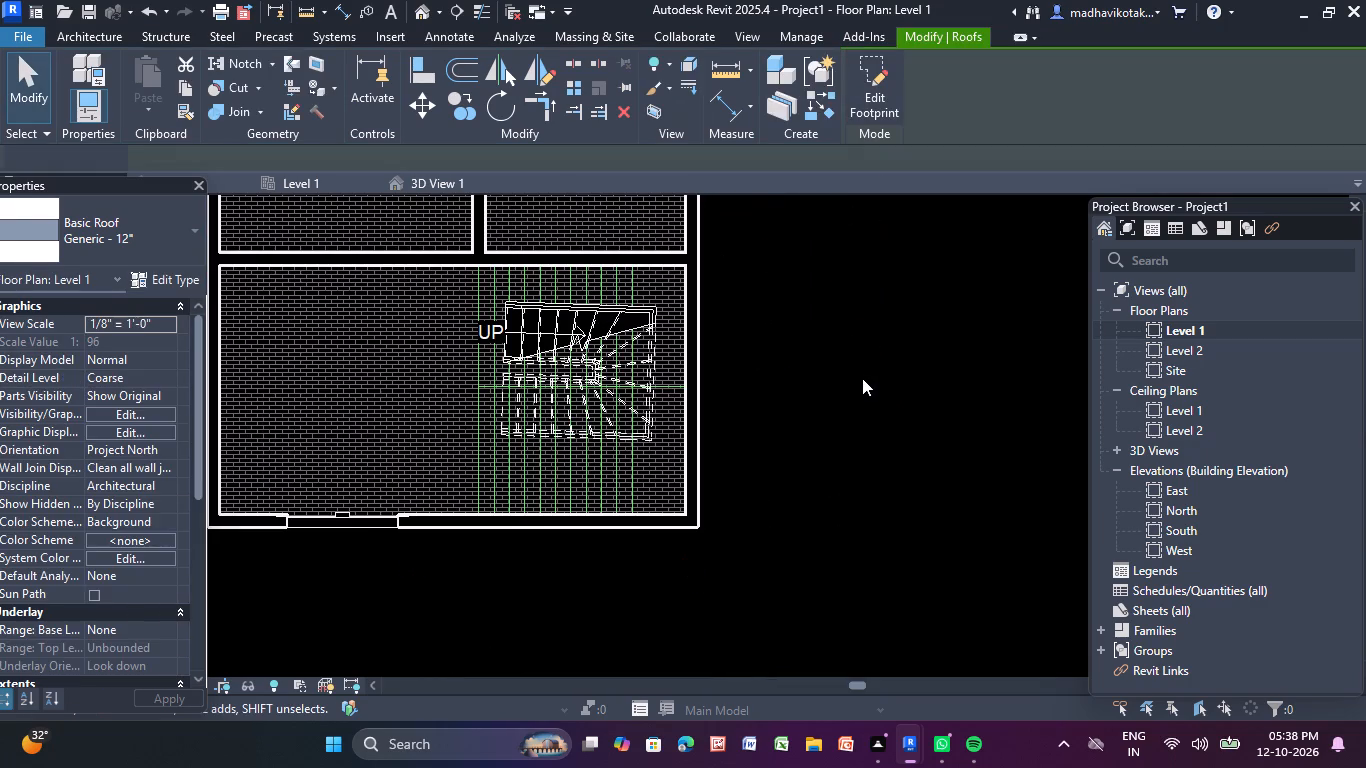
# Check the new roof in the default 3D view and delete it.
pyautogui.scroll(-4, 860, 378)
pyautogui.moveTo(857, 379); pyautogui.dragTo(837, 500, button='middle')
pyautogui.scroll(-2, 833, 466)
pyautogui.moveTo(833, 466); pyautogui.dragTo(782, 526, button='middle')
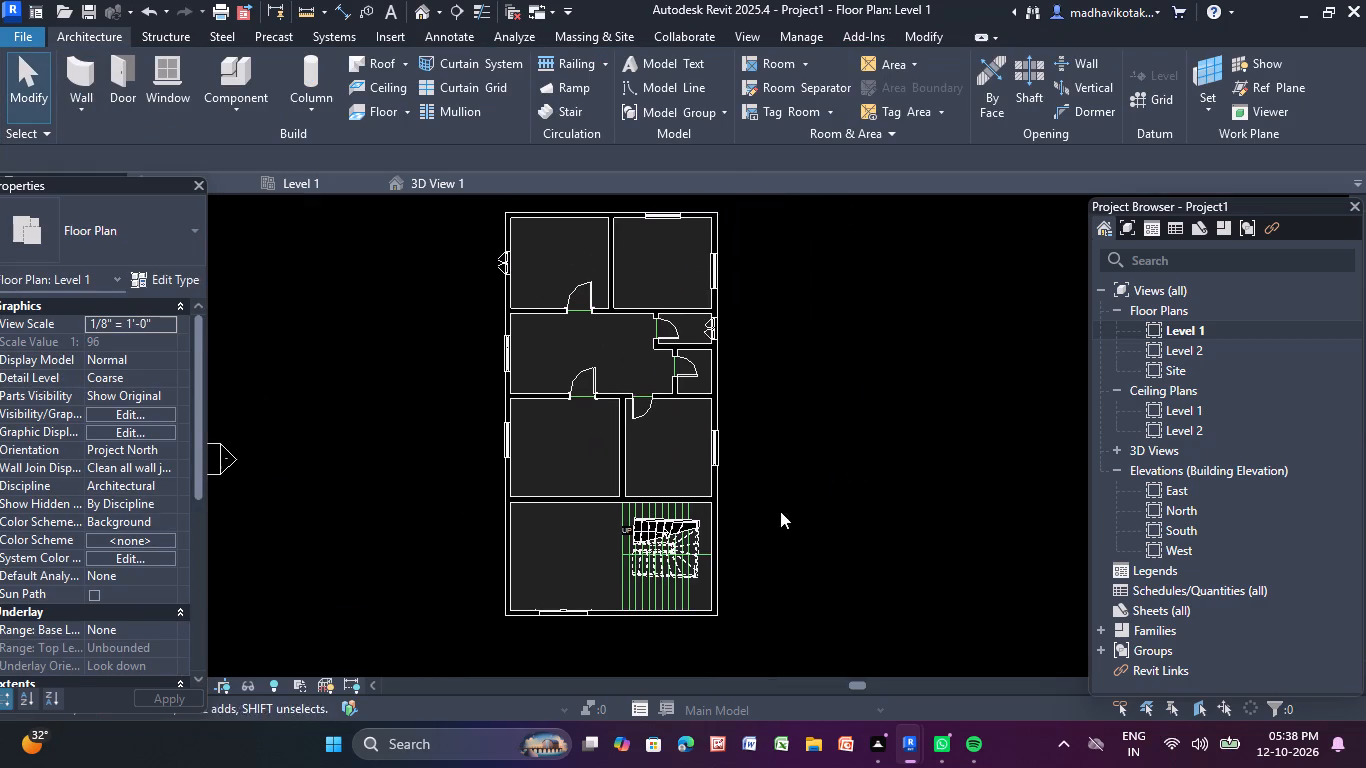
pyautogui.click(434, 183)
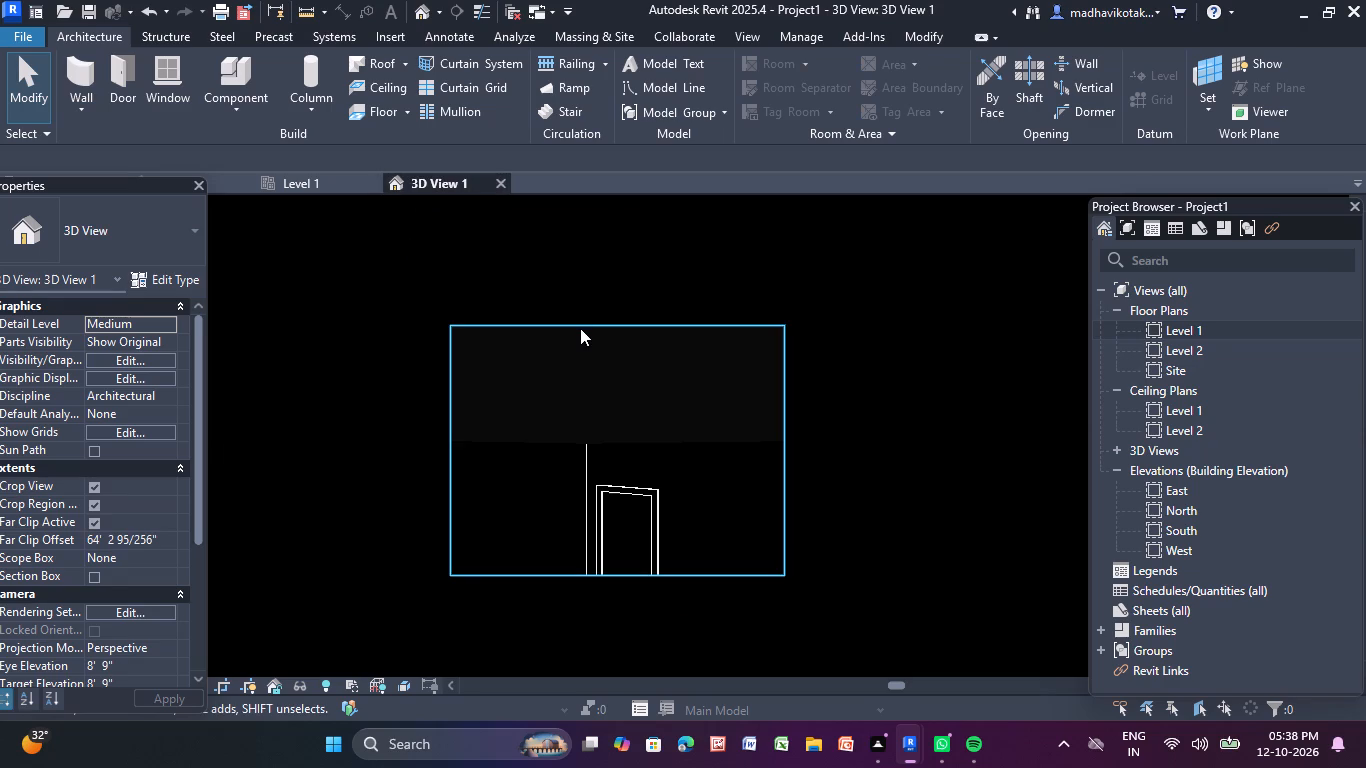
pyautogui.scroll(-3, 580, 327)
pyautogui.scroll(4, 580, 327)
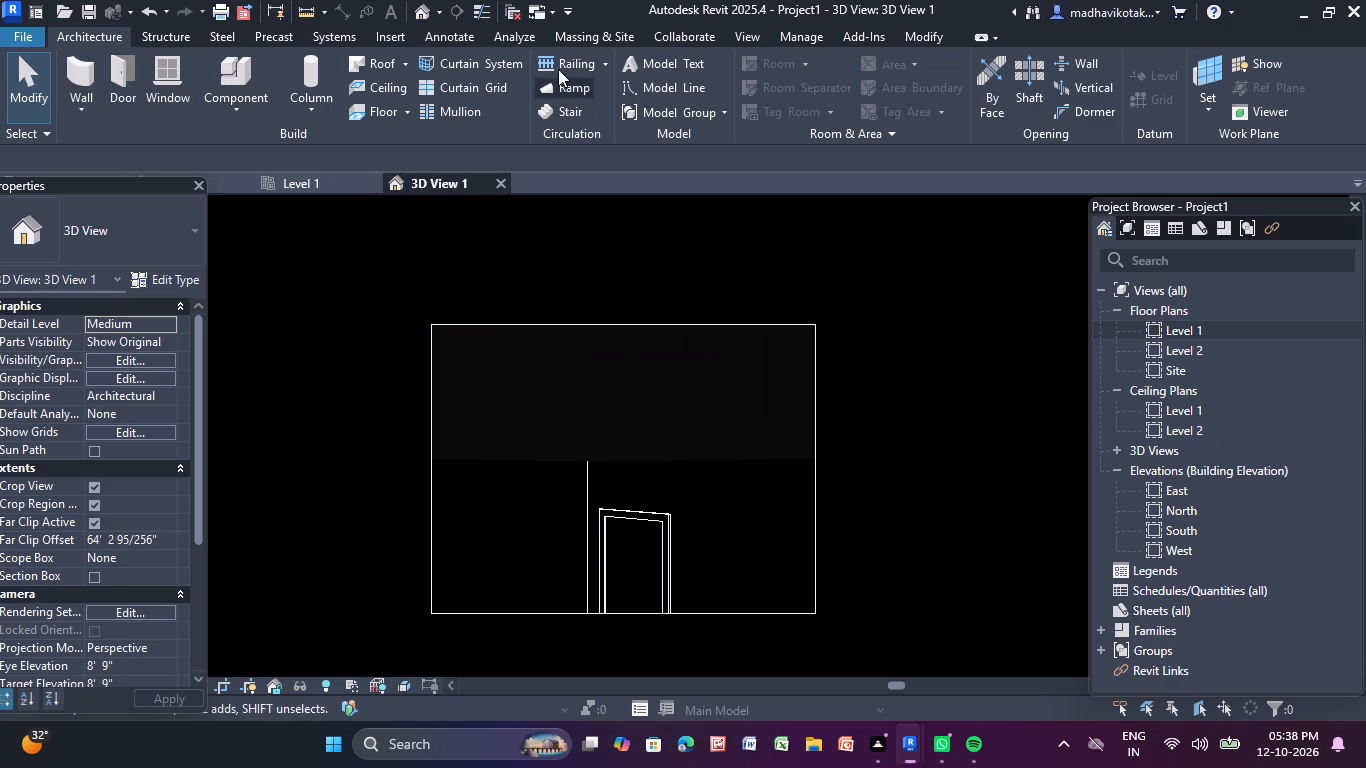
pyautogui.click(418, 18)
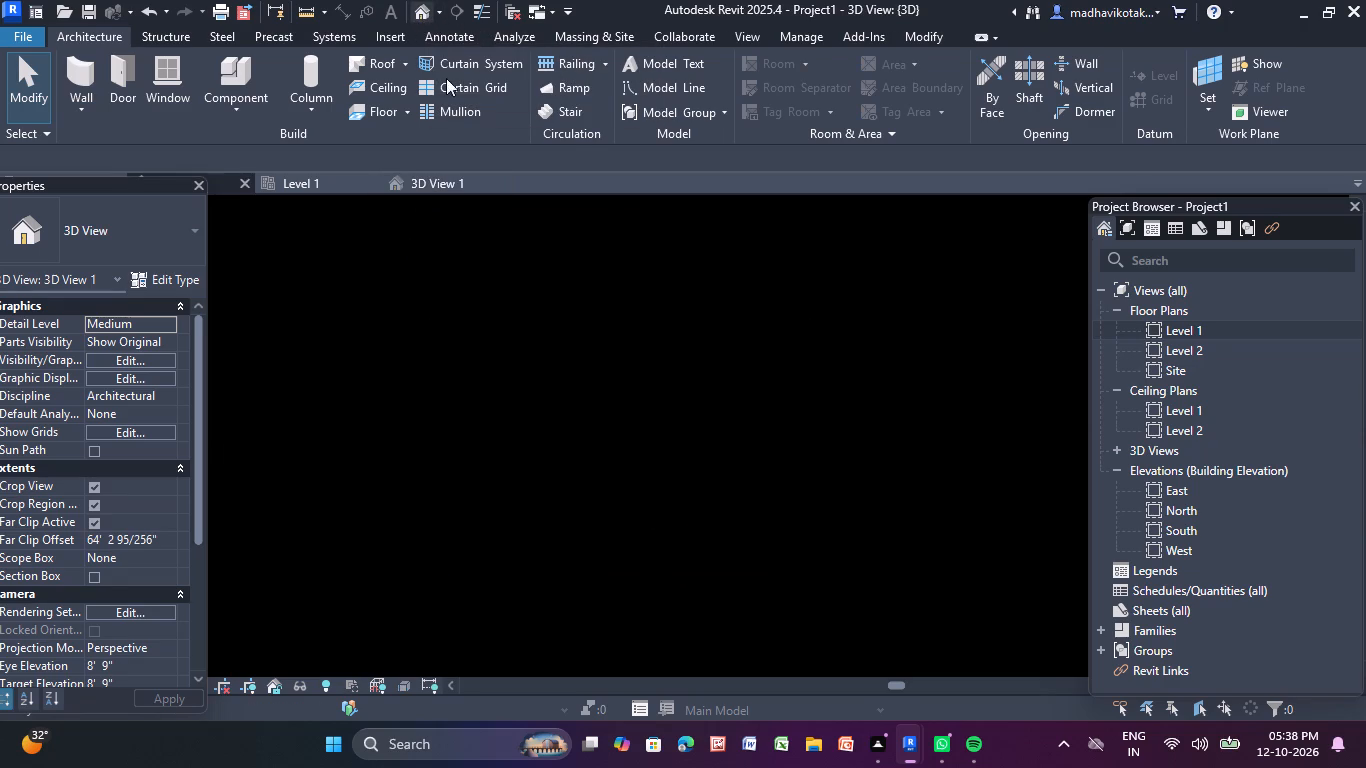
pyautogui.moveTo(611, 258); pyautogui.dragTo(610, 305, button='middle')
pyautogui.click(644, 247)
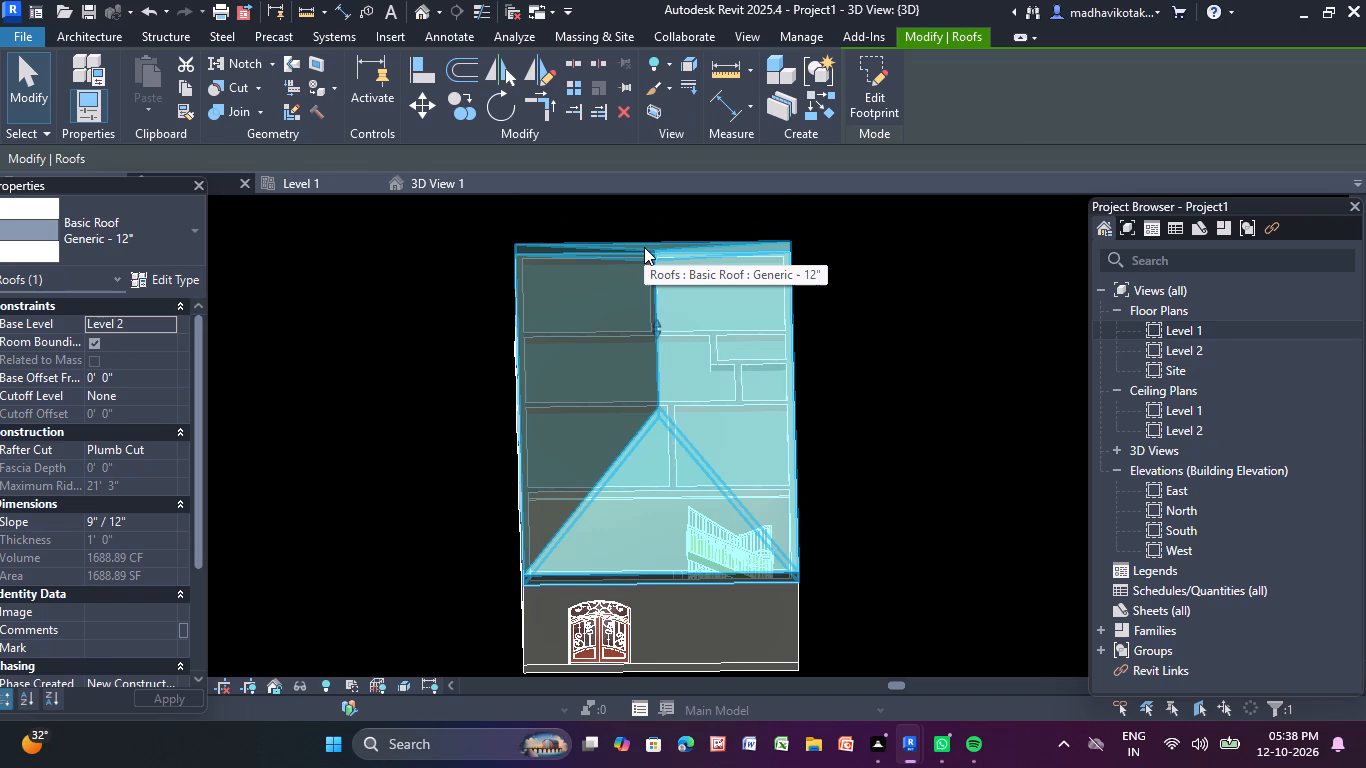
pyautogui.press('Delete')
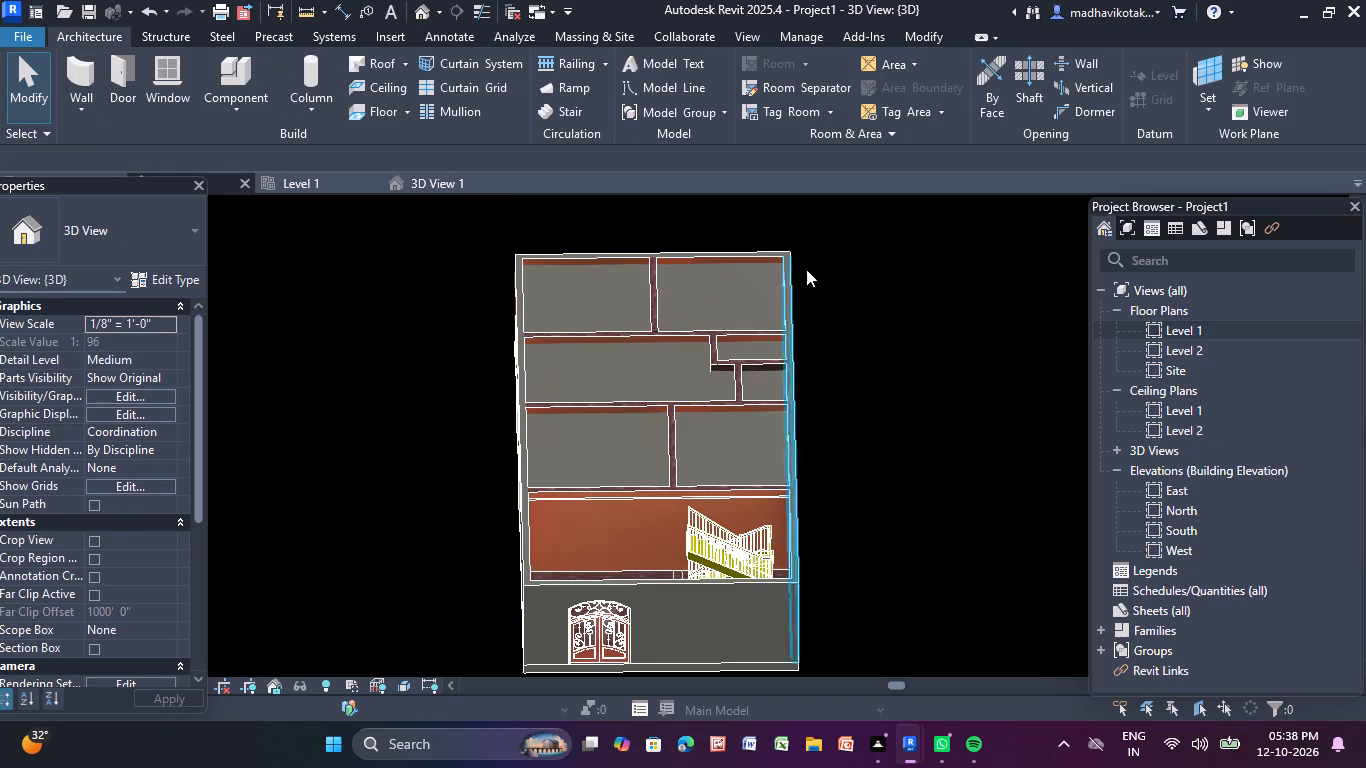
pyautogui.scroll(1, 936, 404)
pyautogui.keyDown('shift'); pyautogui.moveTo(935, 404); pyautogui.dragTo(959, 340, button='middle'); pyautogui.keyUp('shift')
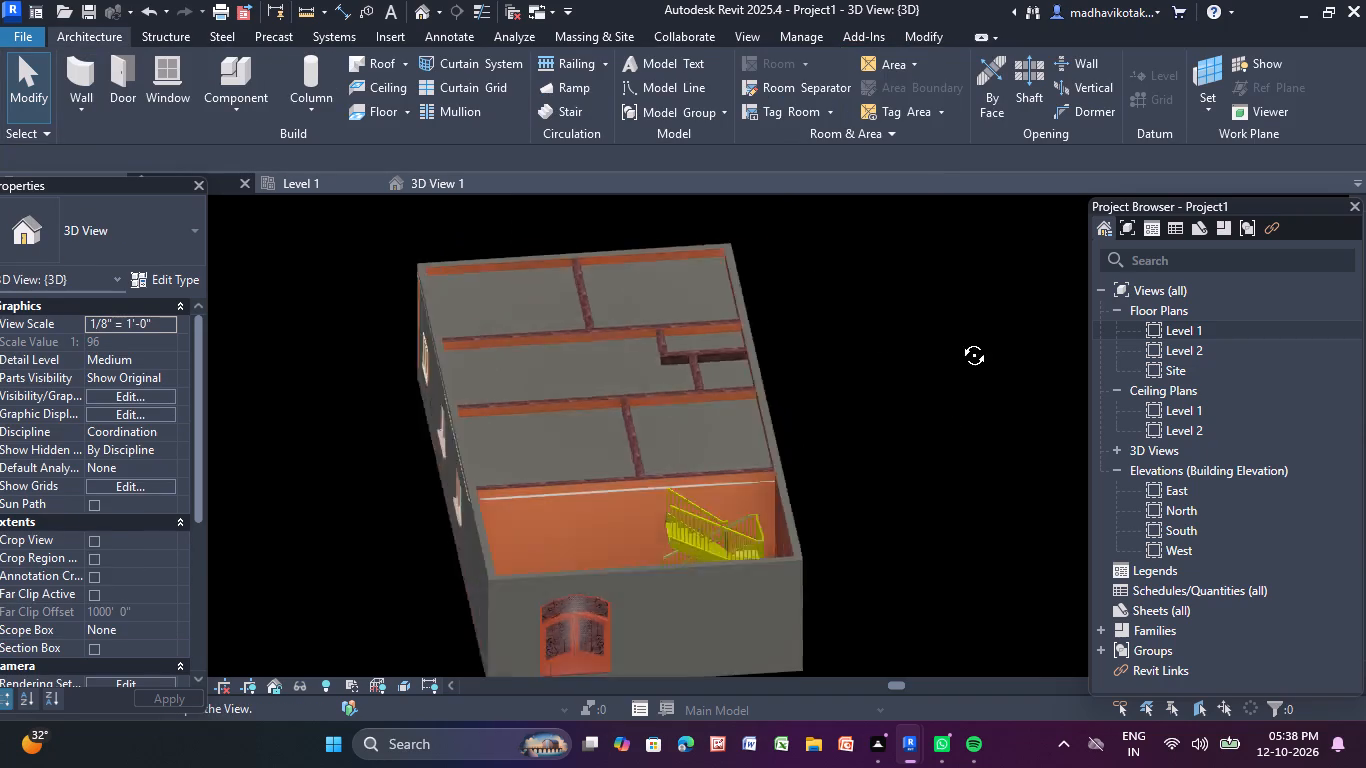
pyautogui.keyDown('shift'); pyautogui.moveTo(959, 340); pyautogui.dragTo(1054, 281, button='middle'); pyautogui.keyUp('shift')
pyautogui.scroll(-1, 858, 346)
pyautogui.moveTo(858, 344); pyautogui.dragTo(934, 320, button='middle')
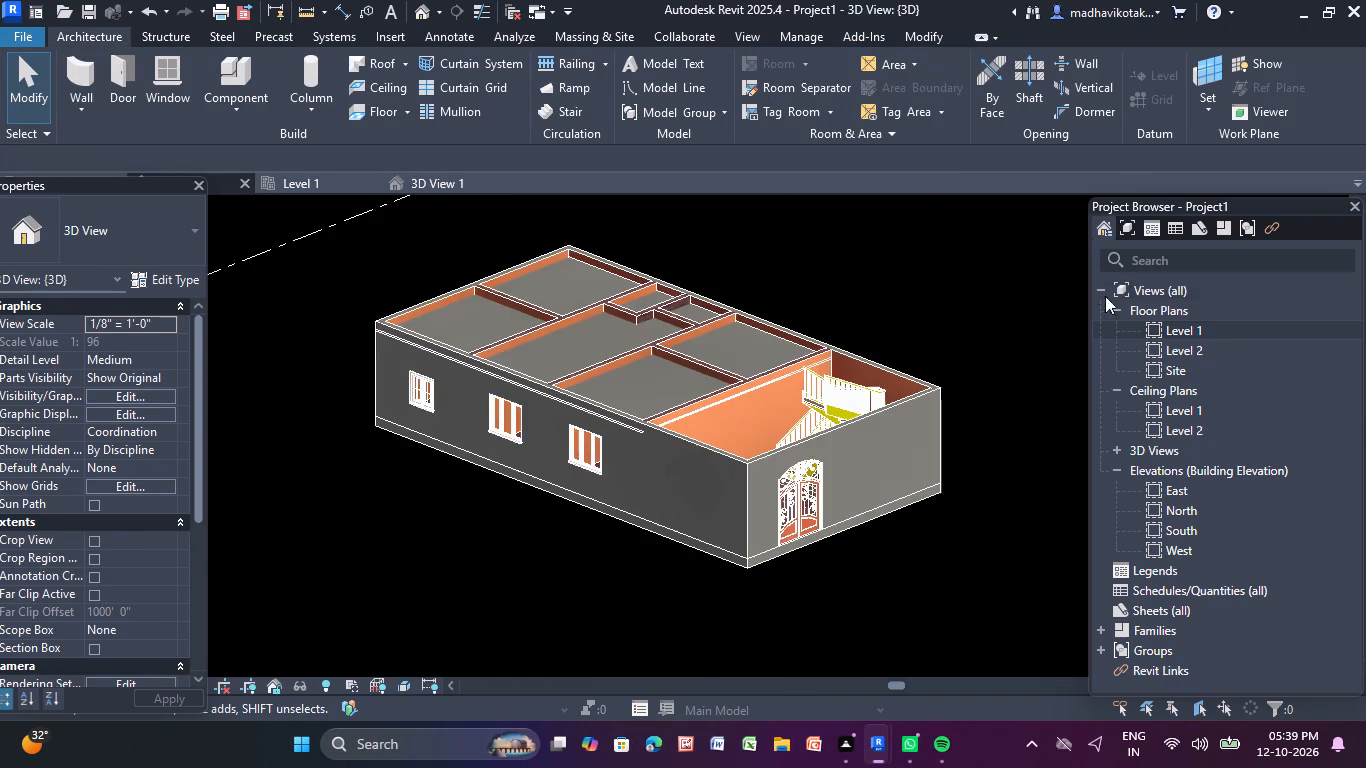
# Create a flat Generic - 12" footprint roof on Level 2, sketching a non-slope-defining rectangle between the building's opposite outer corners in the Level 1 floor plan.
pyautogui.doubleClick(1183, 326)
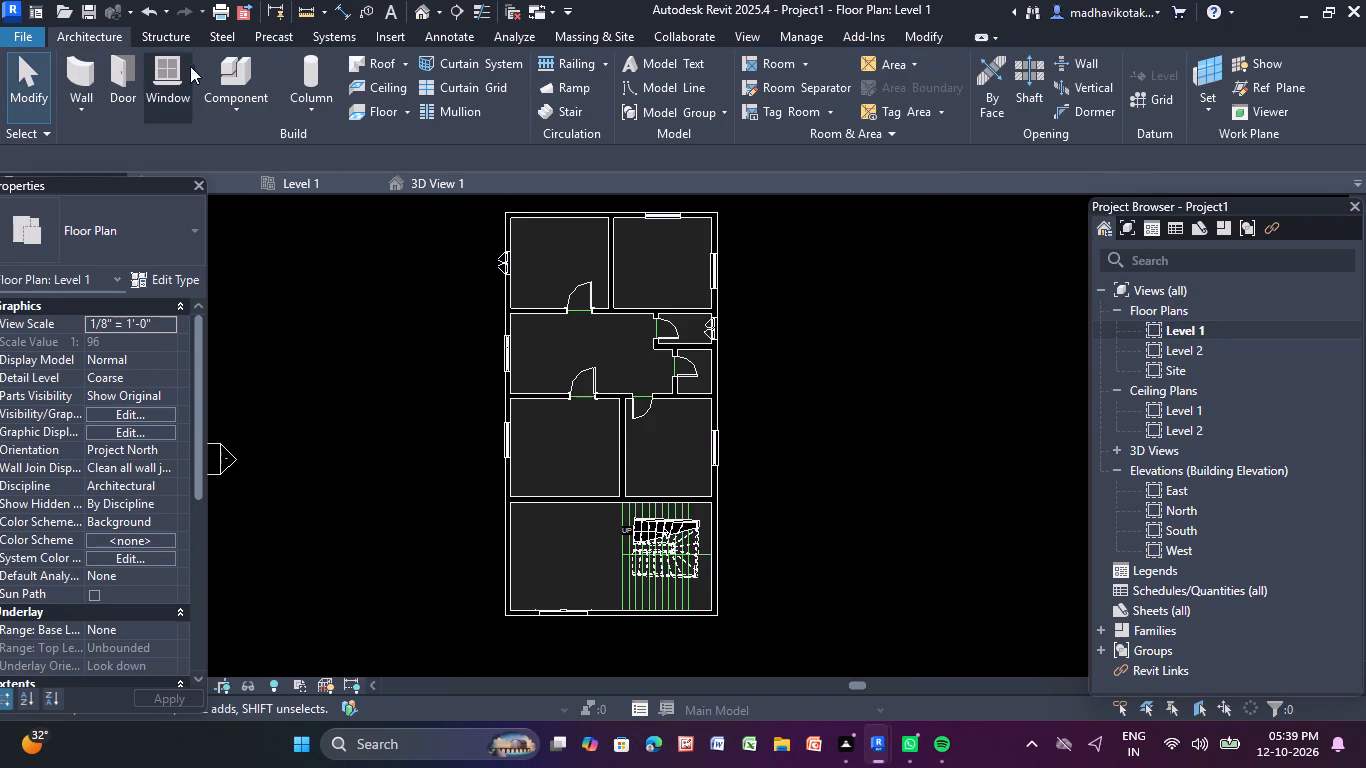
pyautogui.moveTo(823, 537); pyautogui.dragTo(823, 536, button='middle')
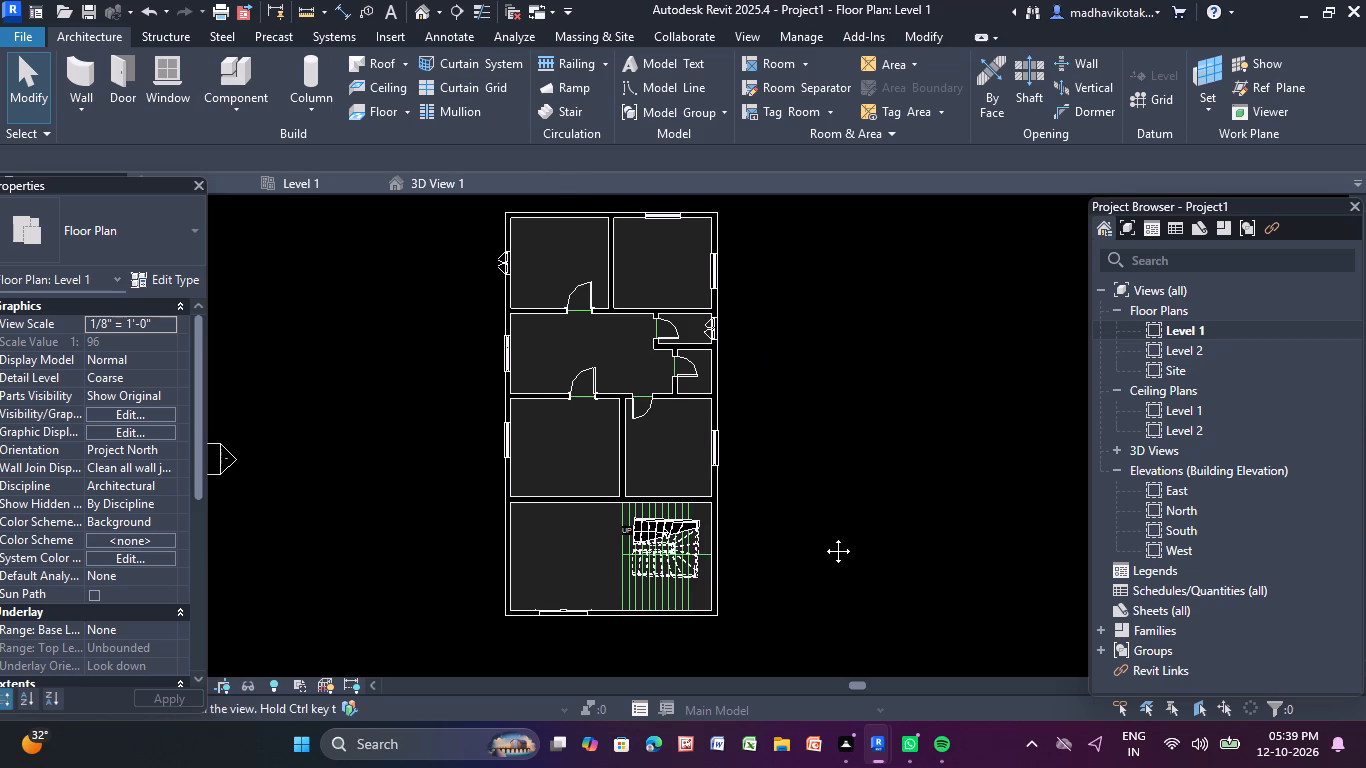
pyautogui.moveTo(823, 536); pyautogui.dragTo(881, 488, button='middle')
pyautogui.scroll(6, 665, 414)
pyautogui.scroll(-7, 659, 403)
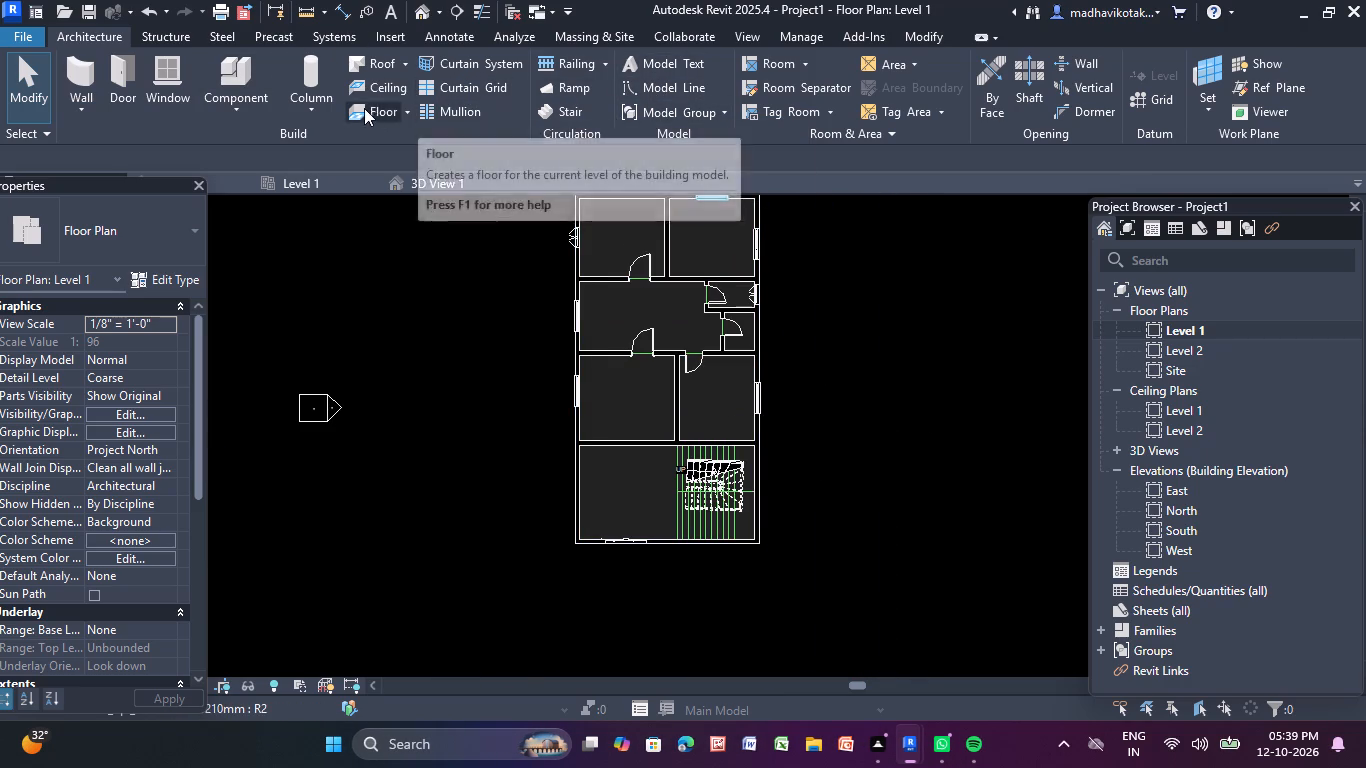
pyautogui.click(384, 71)
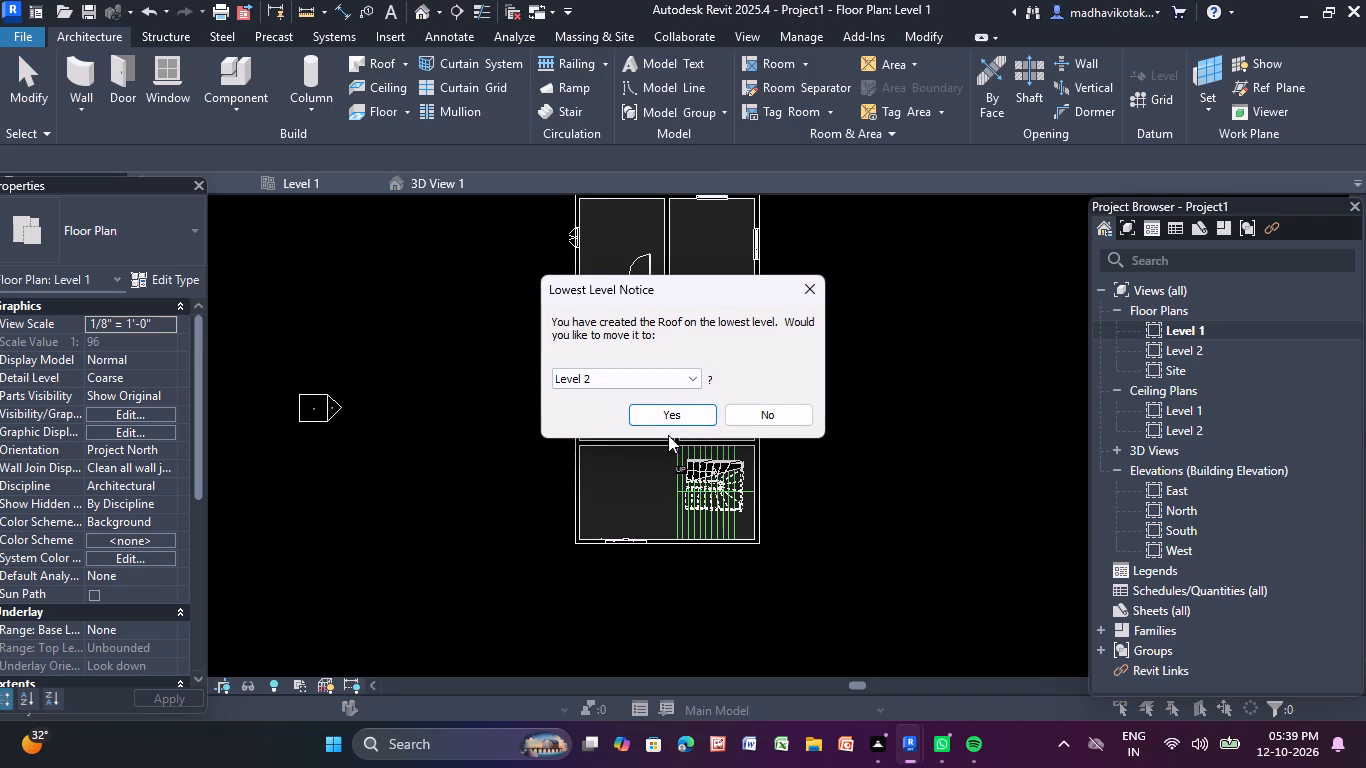
pyautogui.click(659, 414)
pyautogui.click(48, 158)
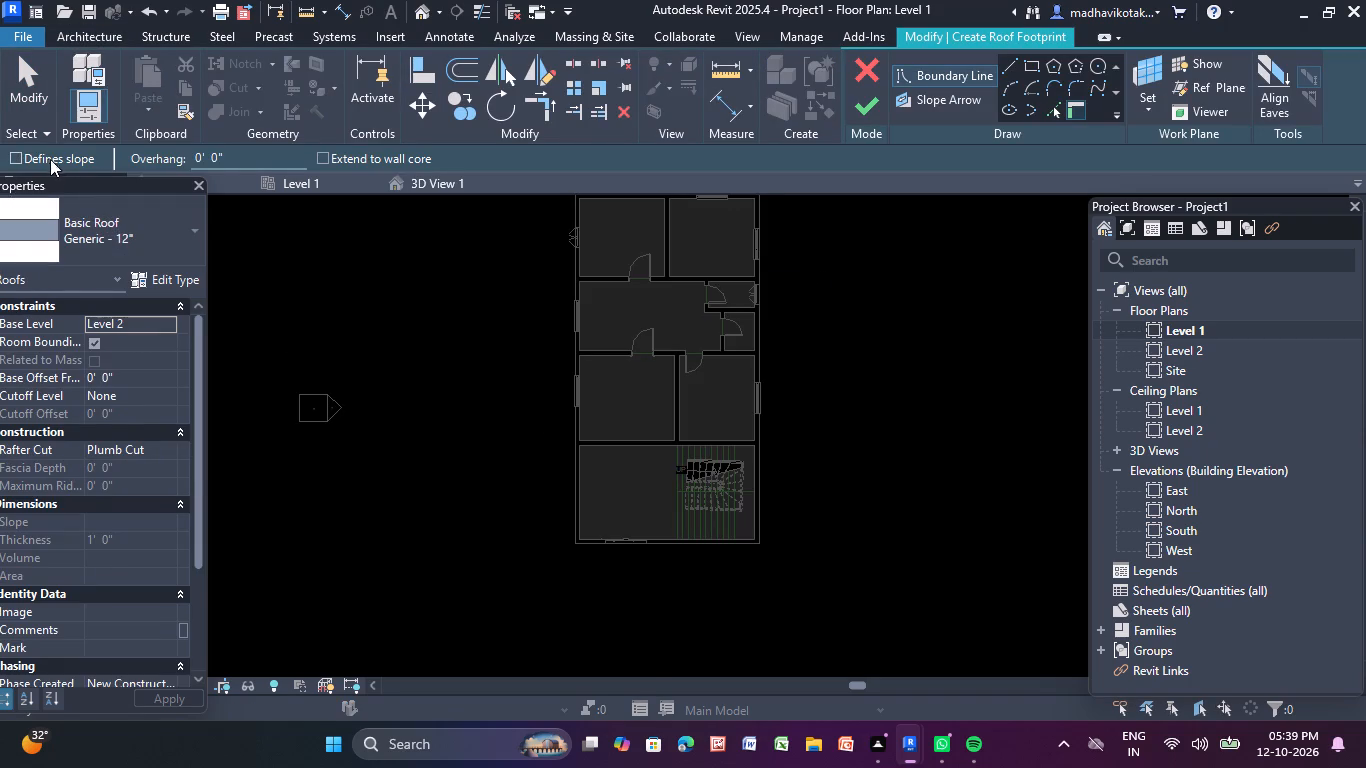
pyautogui.click(1026, 68)
pyautogui.moveTo(963, 247); pyautogui.dragTo(962, 254, button='middle')
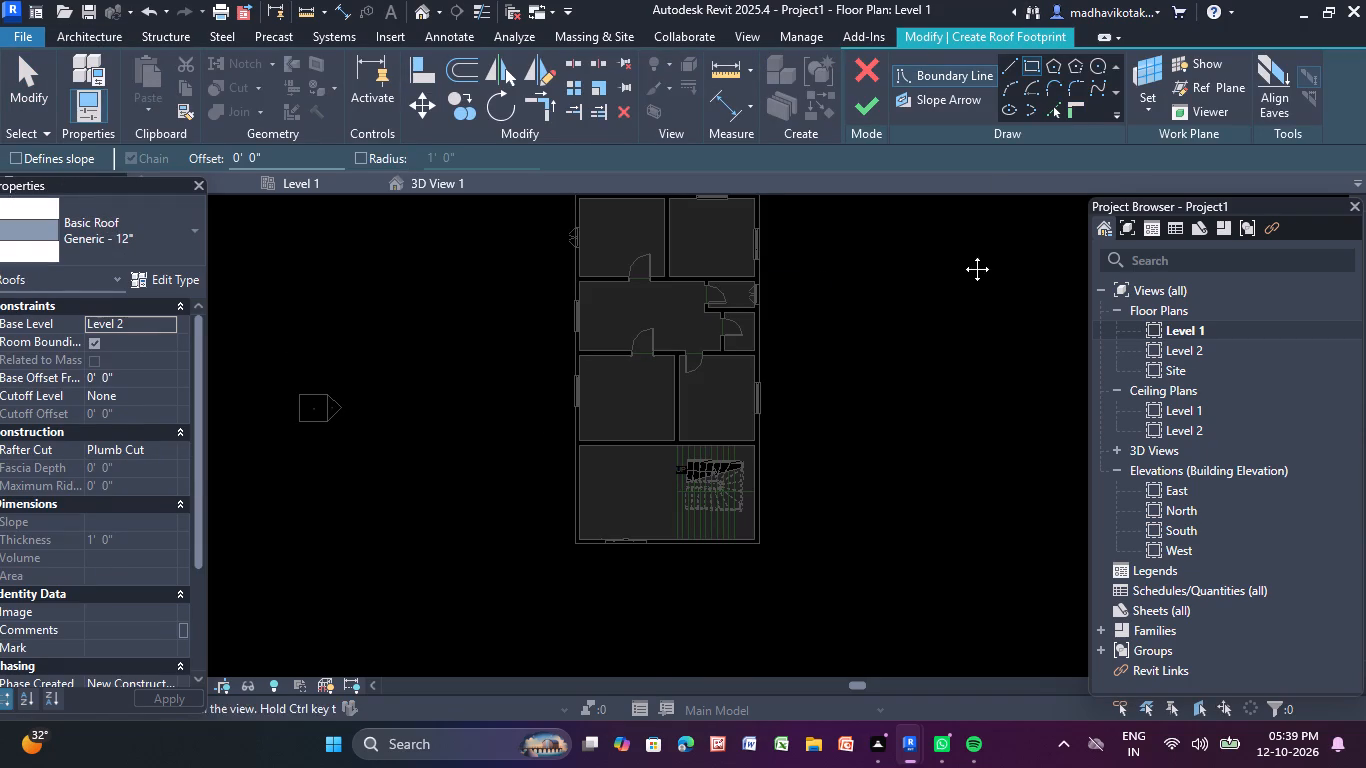
pyautogui.moveTo(962, 254); pyautogui.dragTo(936, 465, button='middle')
pyautogui.scroll(4, 548, 414)
pyautogui.moveTo(511, 413); pyautogui.dragTo(418, 230, button='middle')
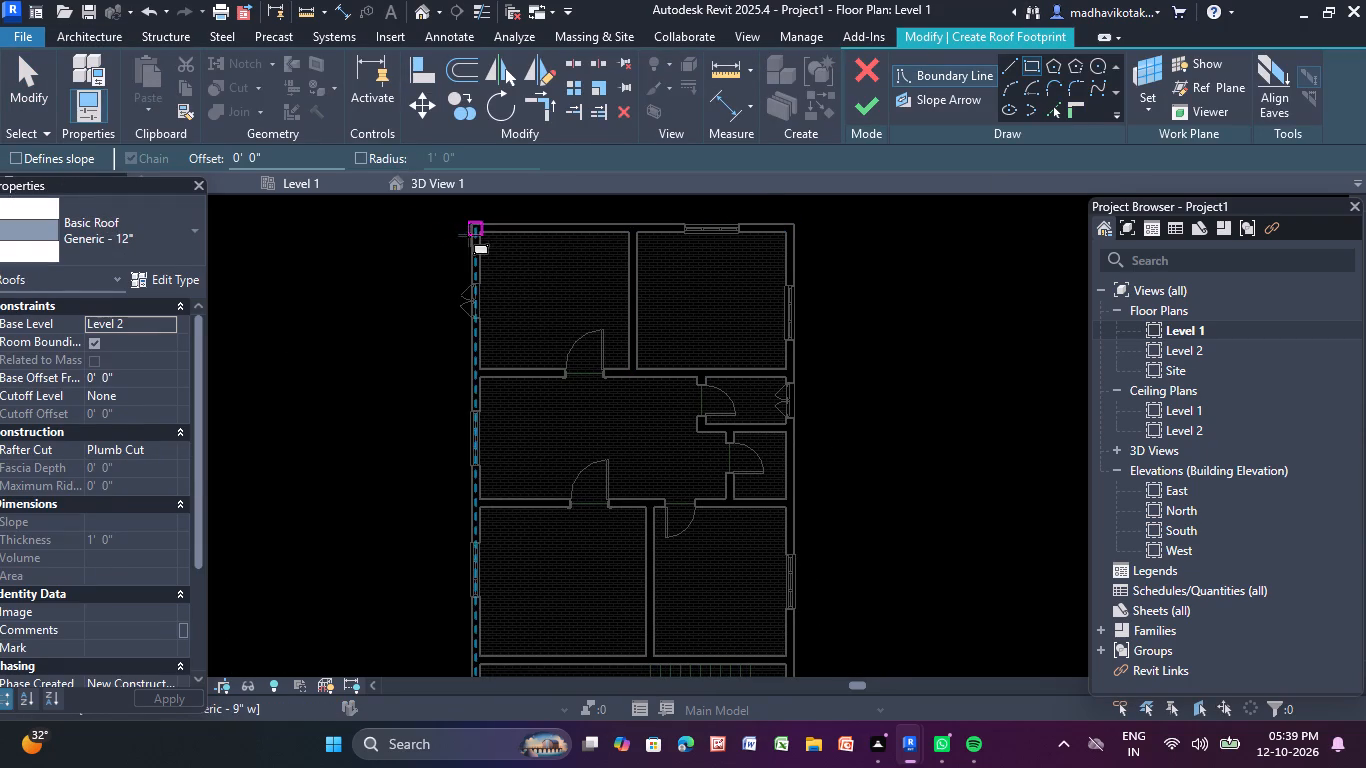
pyautogui.click(471, 226)
pyautogui.moveTo(828, 533); pyautogui.dragTo(749, 331, button='middle')
pyautogui.moveTo(743, 606); pyautogui.dragTo(733, 494, button='middle')
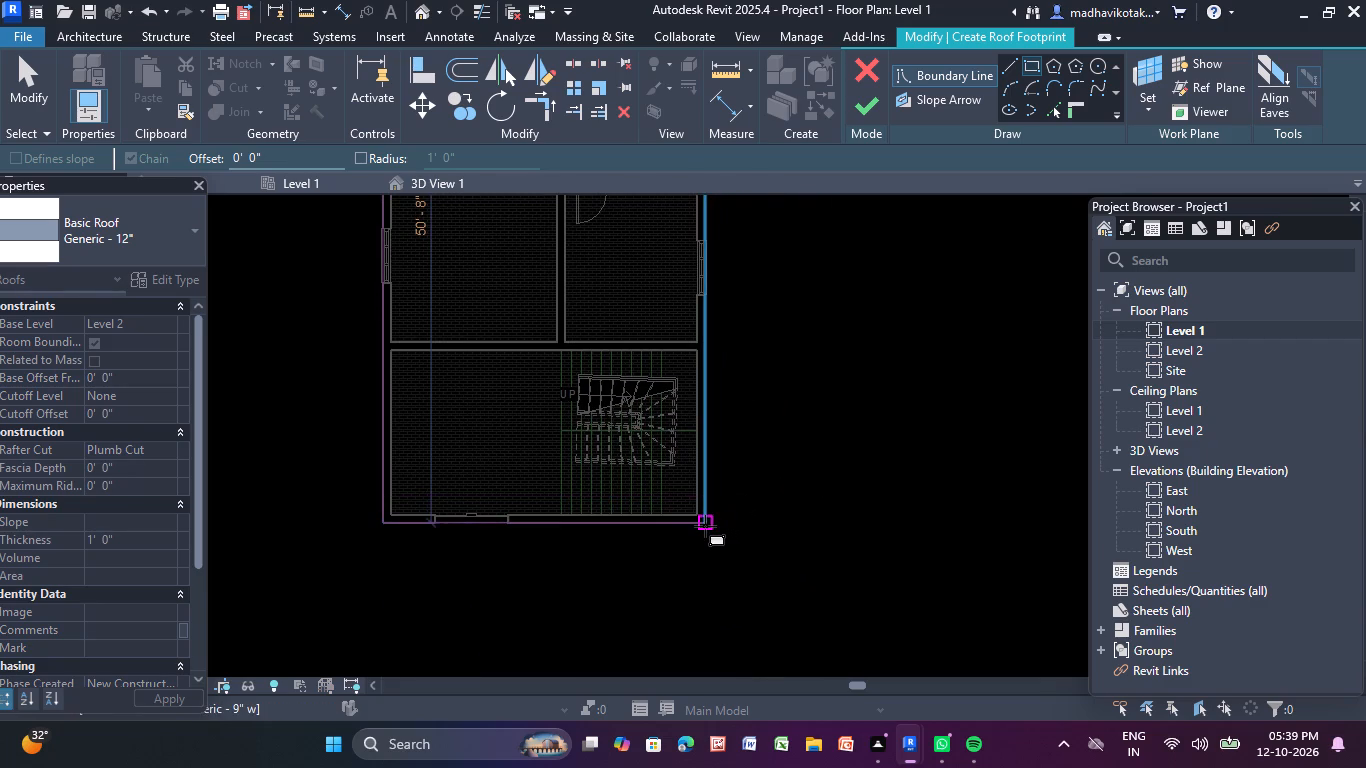
pyautogui.click(704, 526)
pyautogui.click(872, 103)
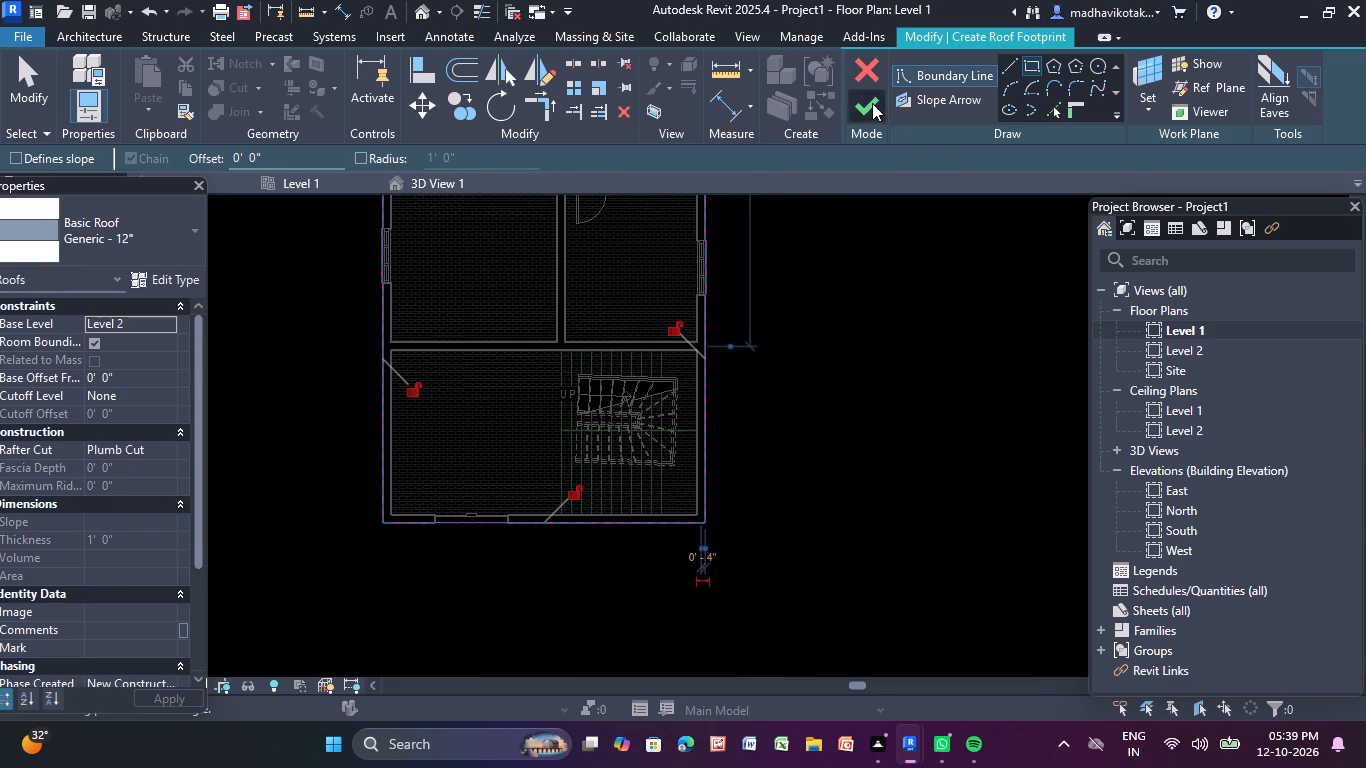
pyautogui.click(925, 360)
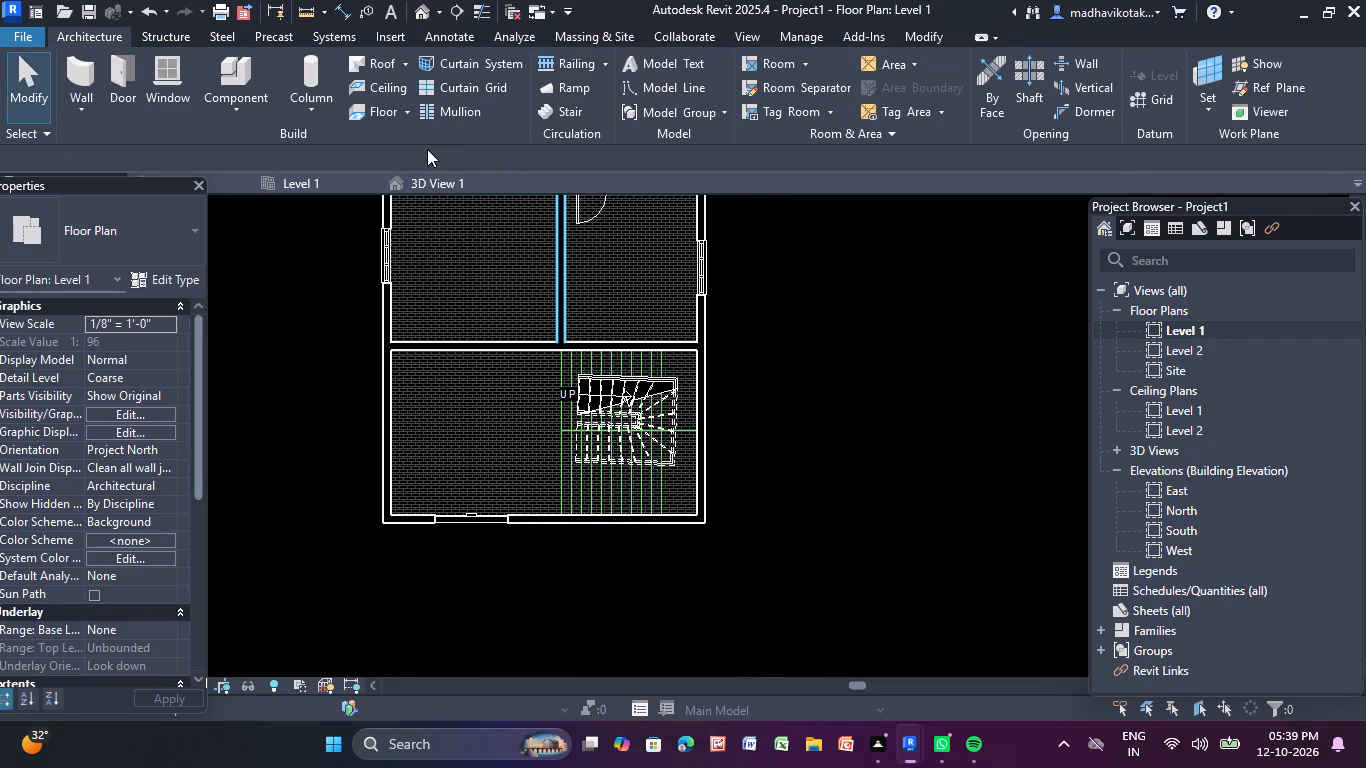
# Check the flat roof over the building in the default 3D view.
pyautogui.click(416, 10)
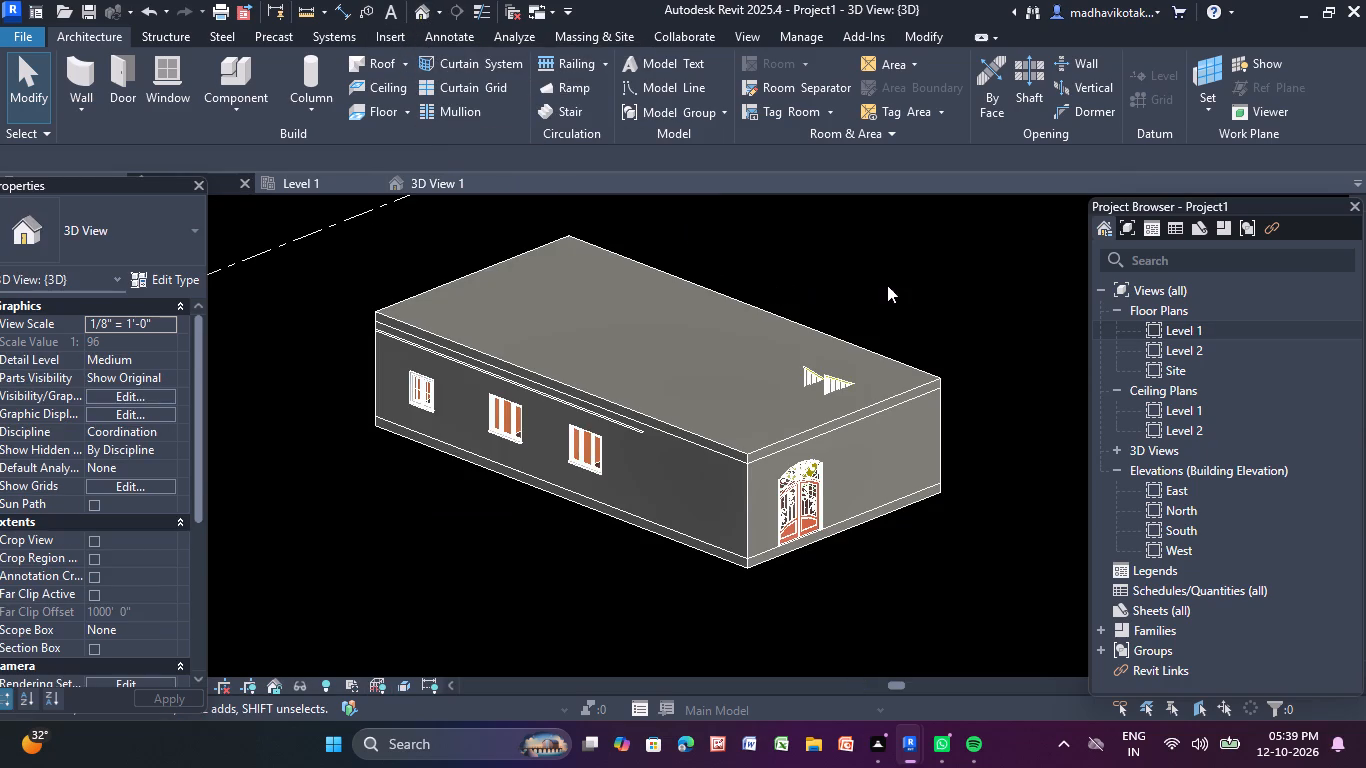
pyautogui.keyDown('shift'); pyautogui.moveTo(892, 282); pyautogui.dragTo(868, 276, button='middle'); pyautogui.keyUp('shift')
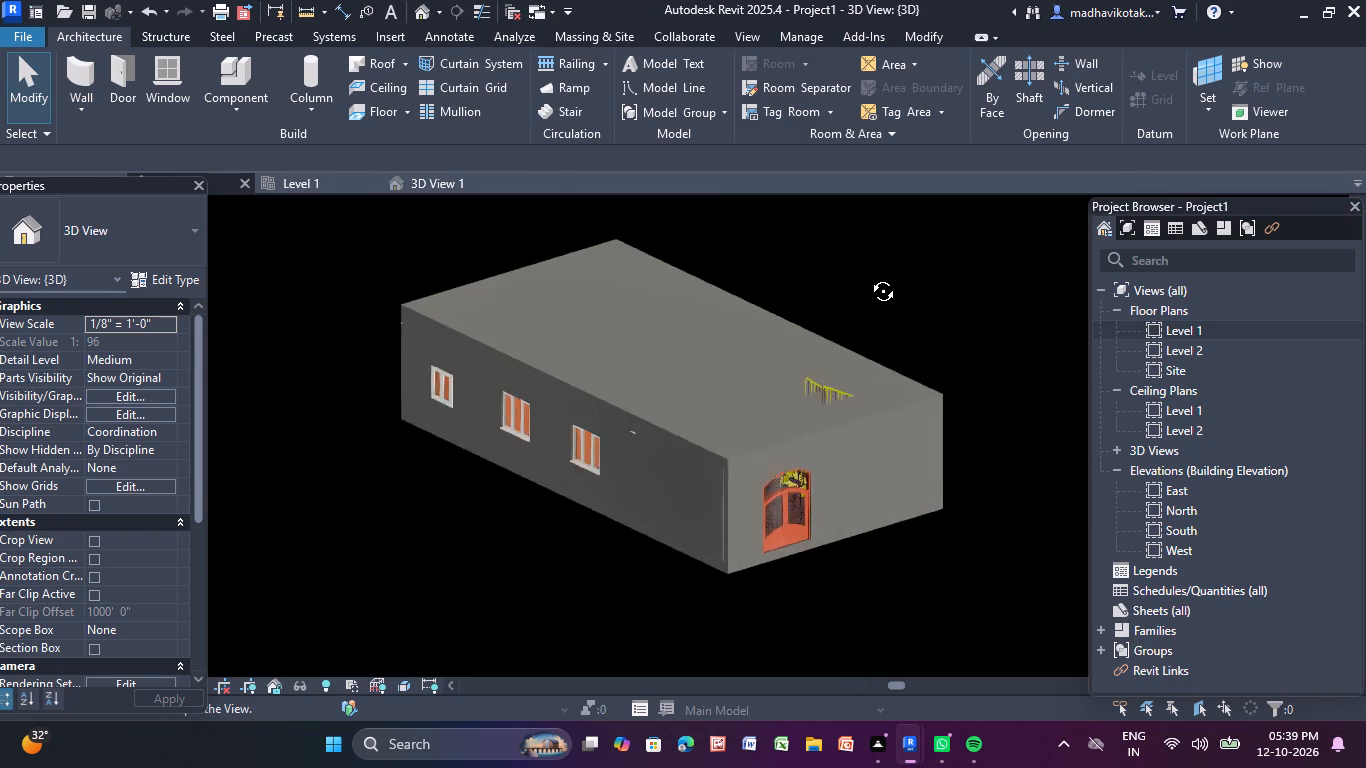
pyautogui.keyDown('shift'); pyautogui.moveTo(868, 276); pyautogui.dragTo(869, 247, button='middle'); pyautogui.keyUp('shift')
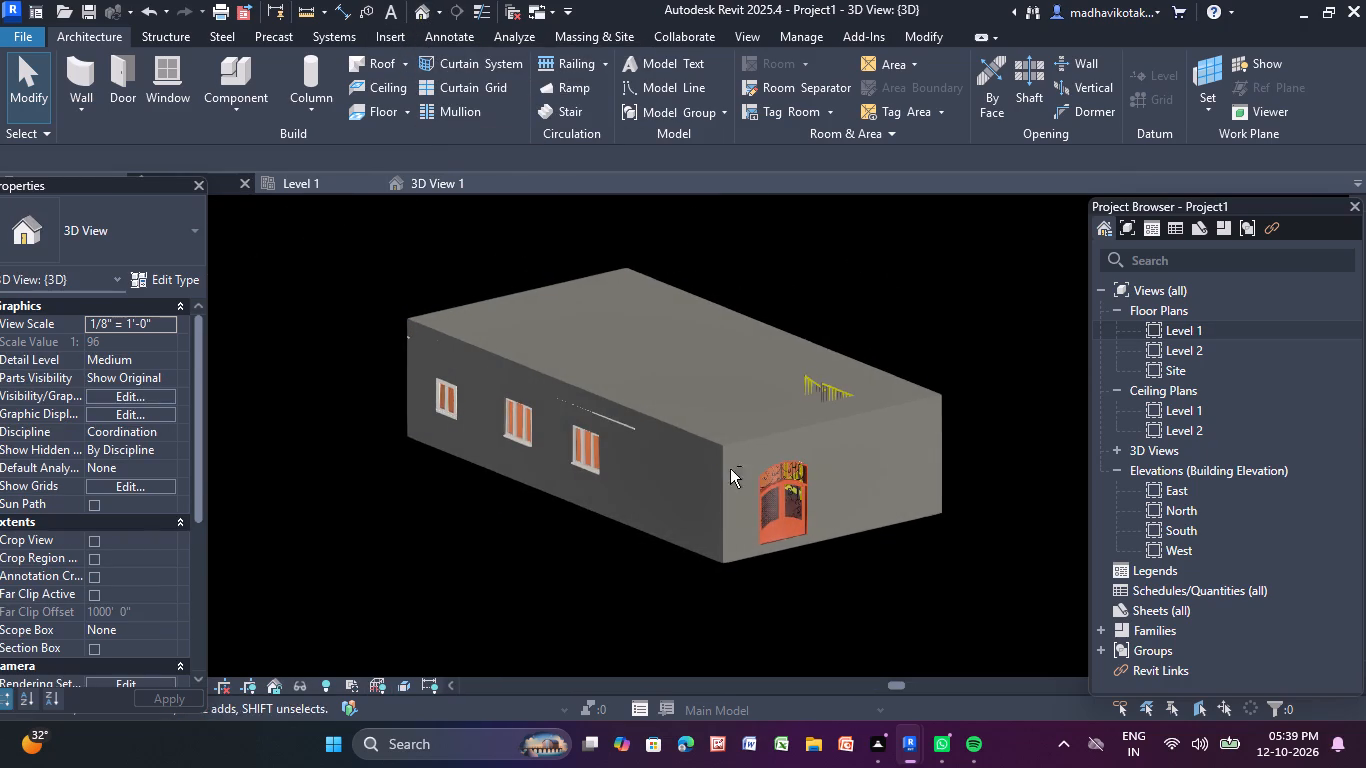
# In the Level 1 ceiling plan, set the Structure layer thickness of the 2' x 4' ACT System ceiling type to 12 mm.
pyautogui.doubleClick(1191, 408)
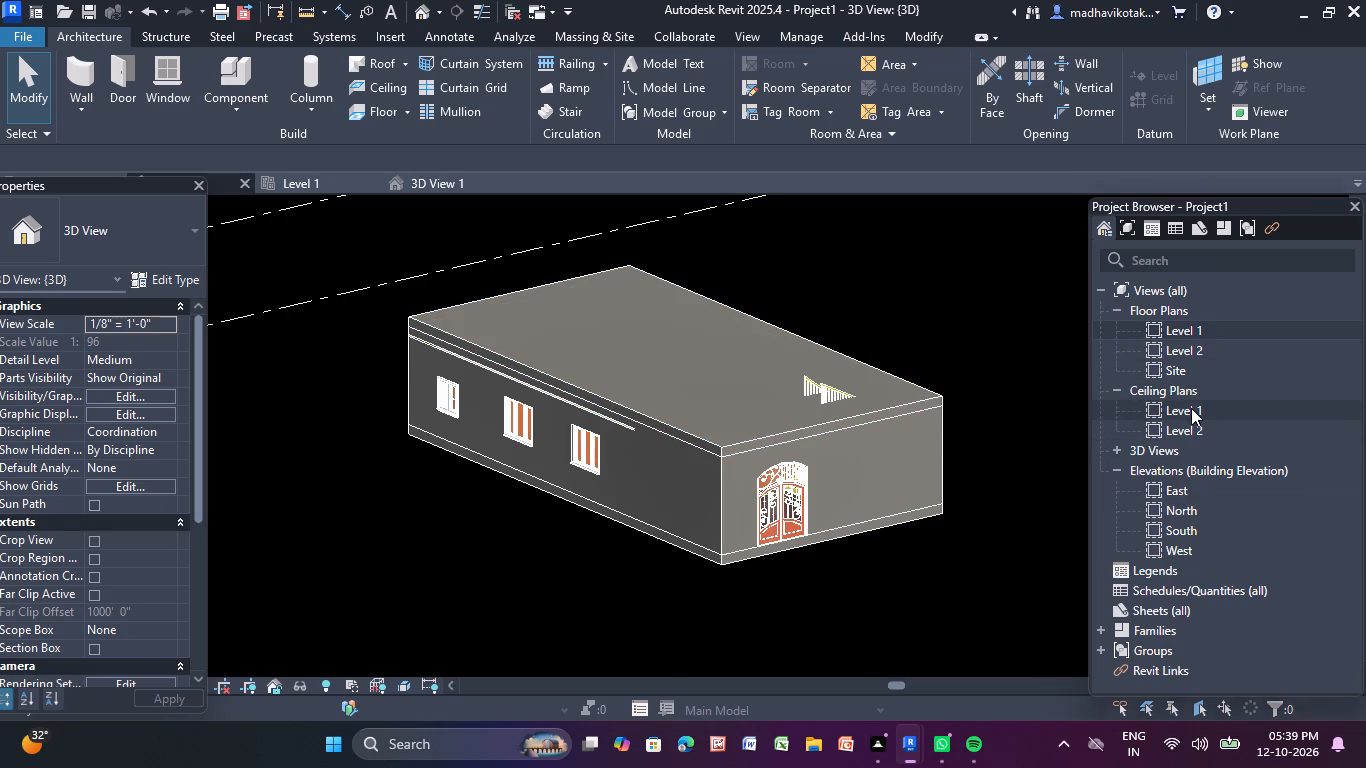
pyautogui.moveTo(694, 475); pyautogui.dragTo(691, 419, button='middle')
pyautogui.scroll(1, 694, 475)
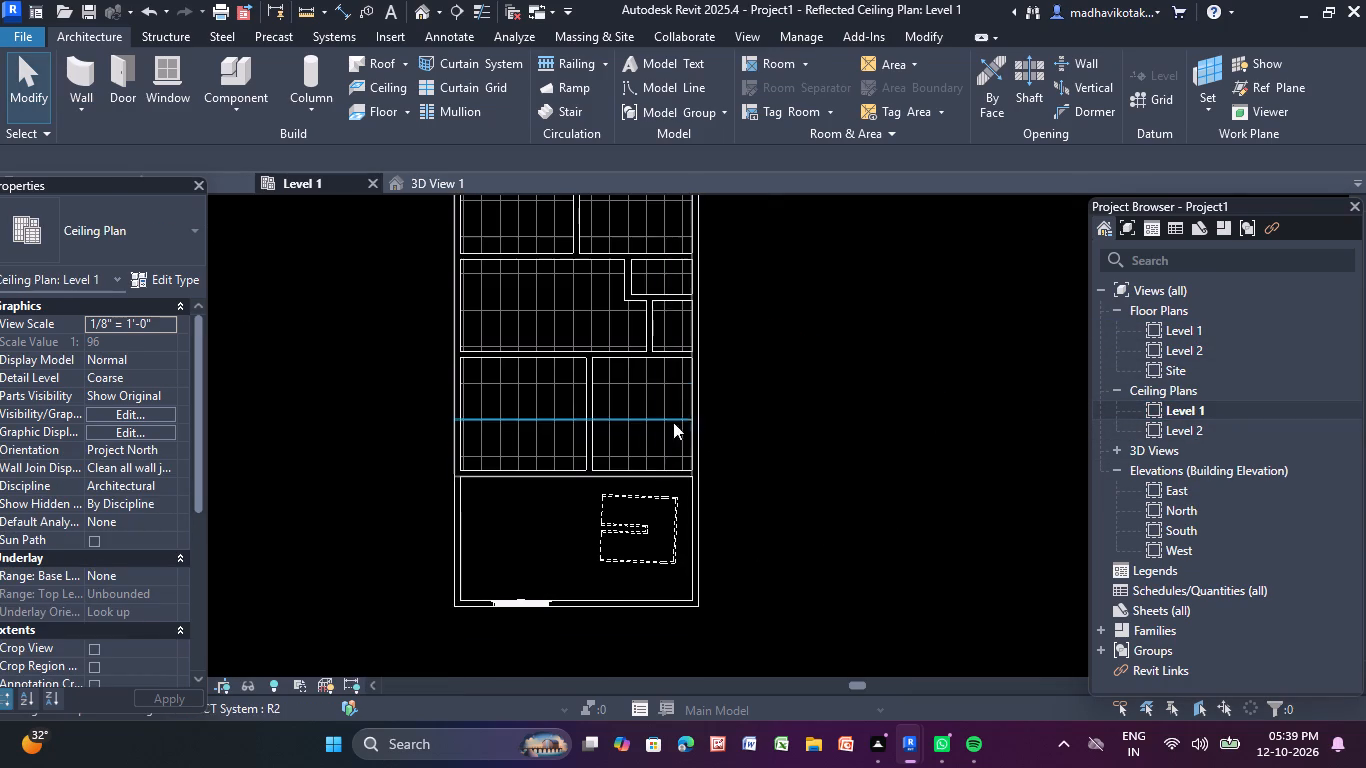
pyautogui.click(646, 418)
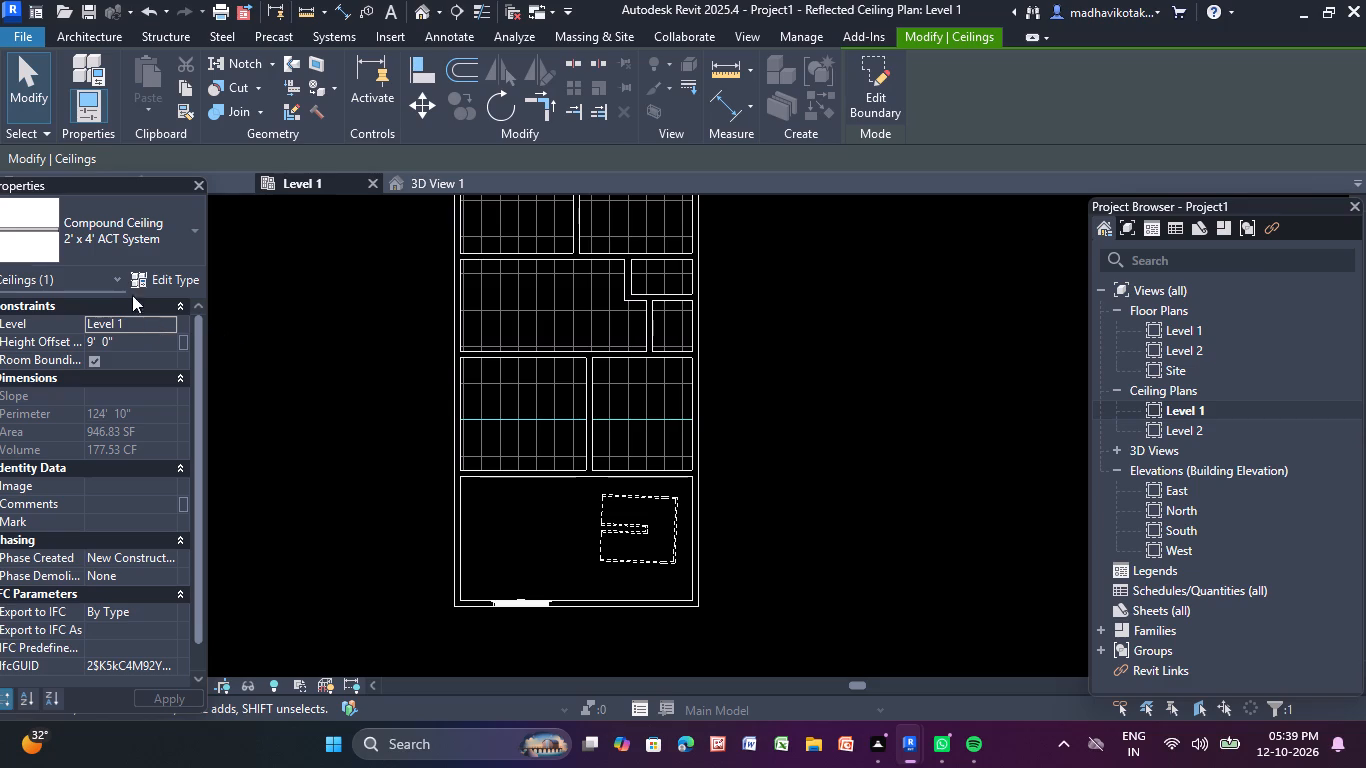
pyautogui.click(160, 276)
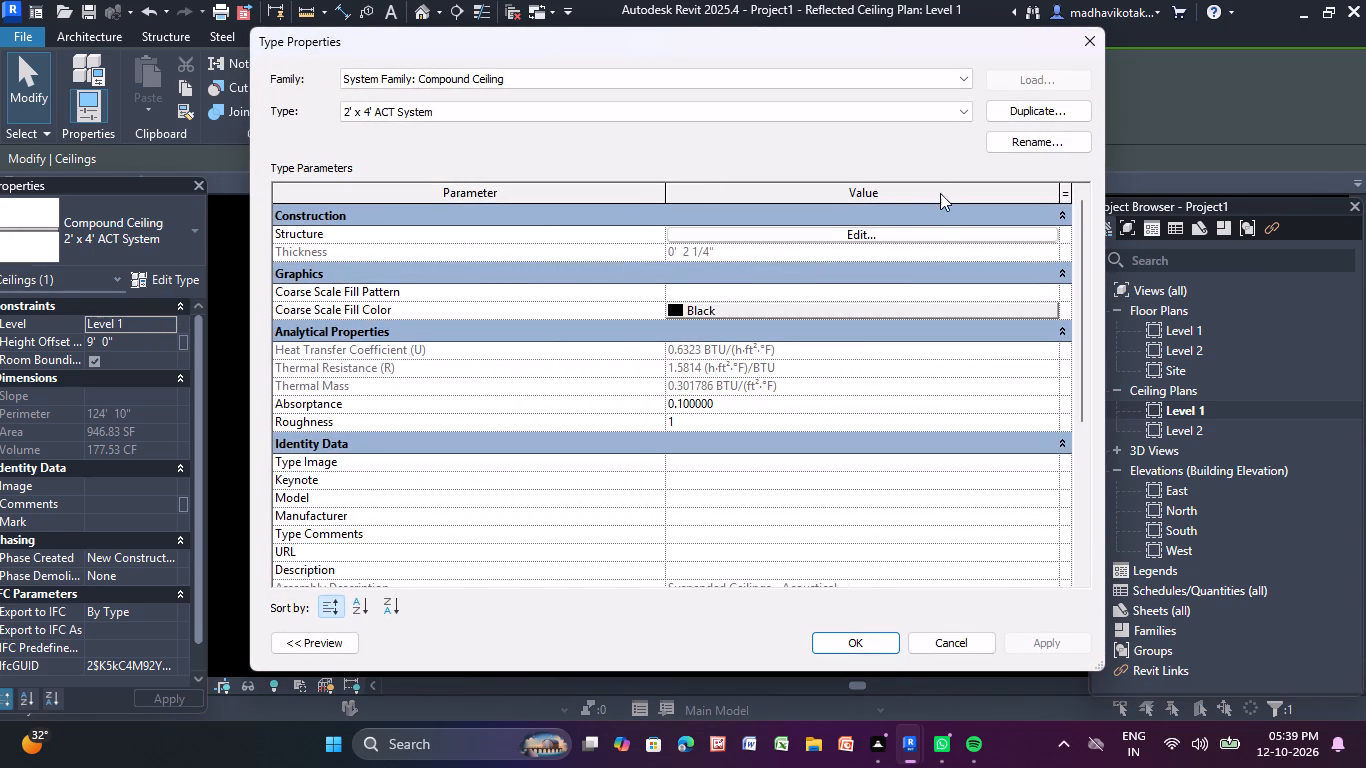
pyautogui.click(903, 232)
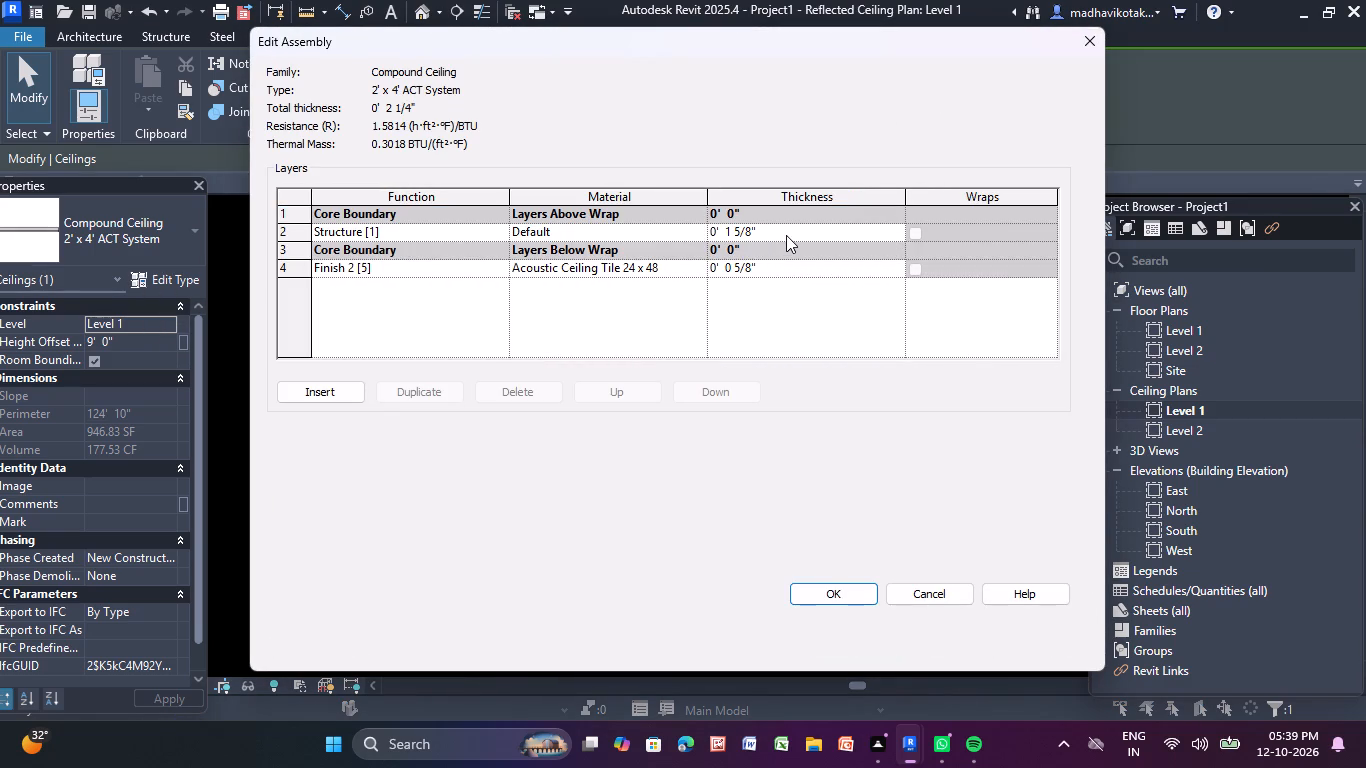
pyautogui.scroll(4, 786, 235)
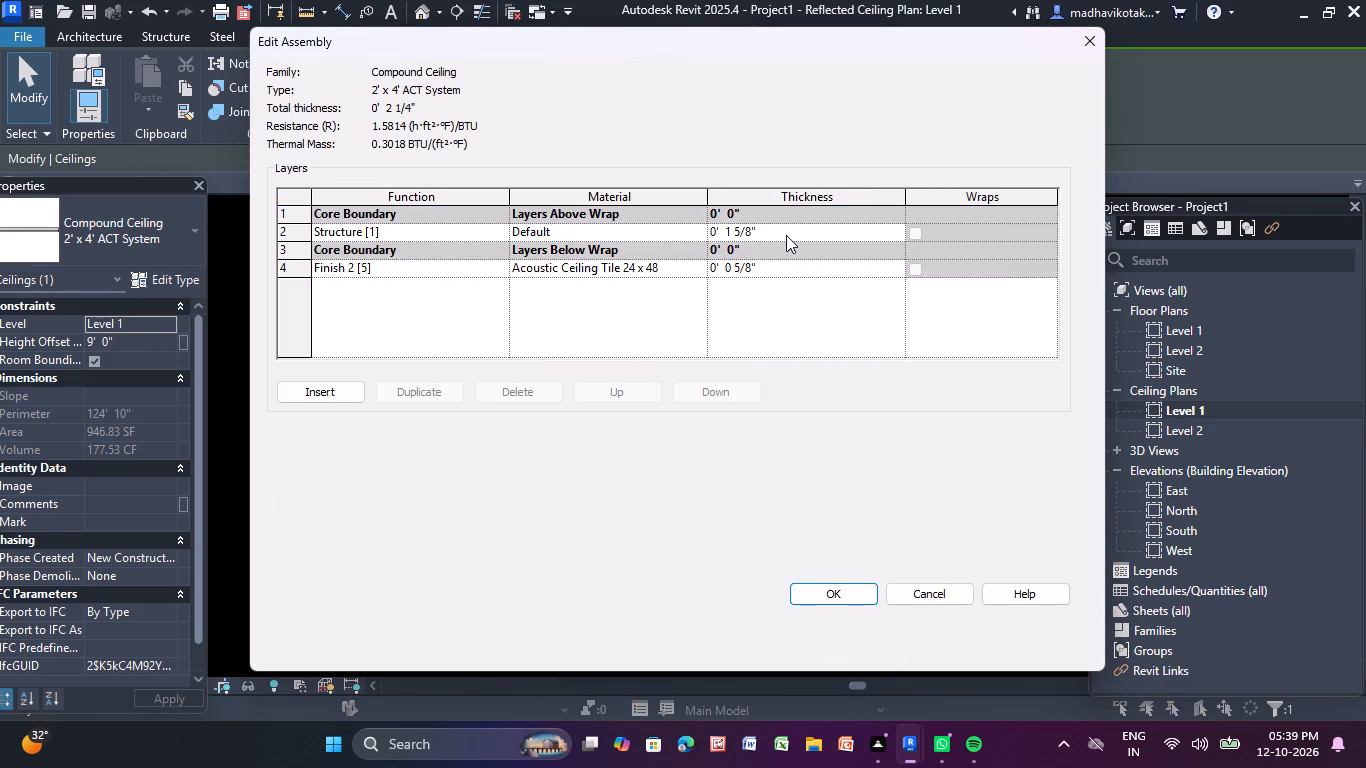
pyautogui.click(785, 235)
pyautogui.press('BackSpace')
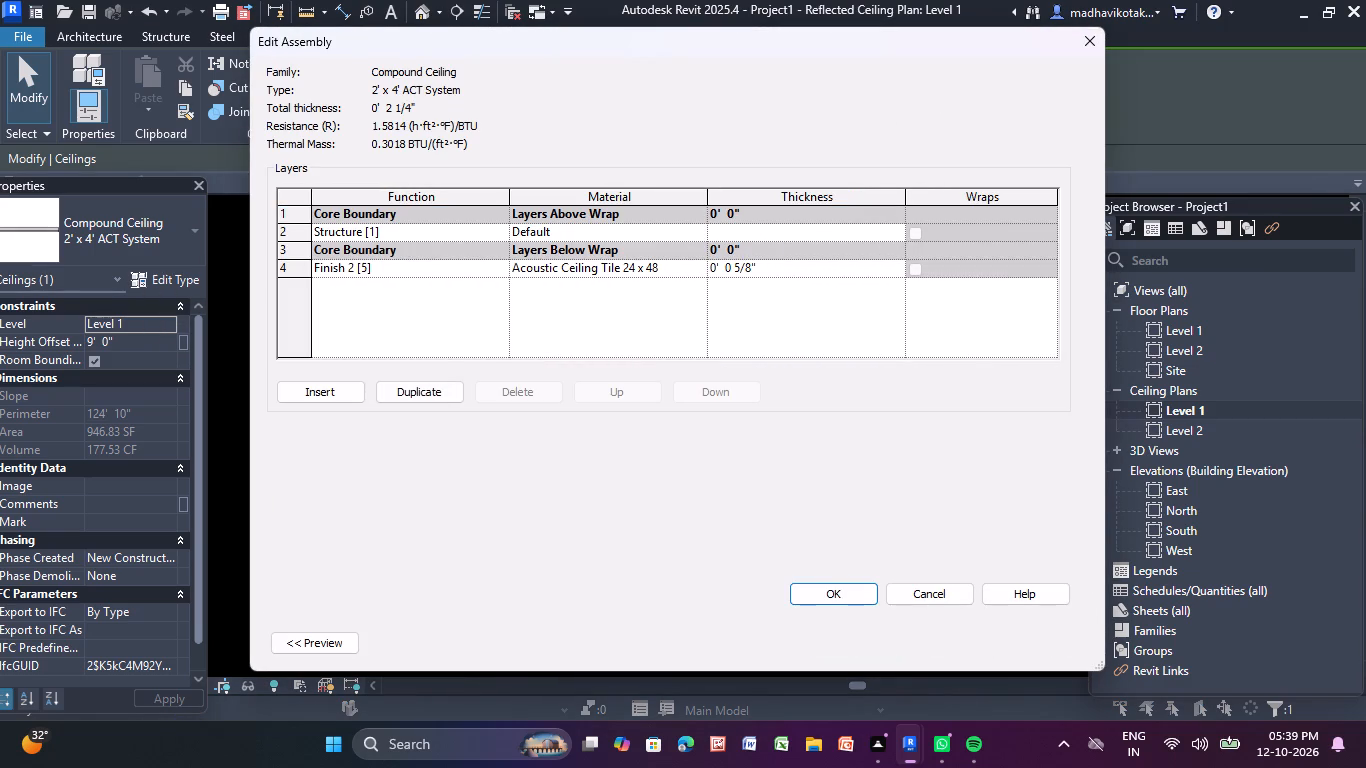
pyautogui.write('12MM')
pyautogui.click(832, 584)
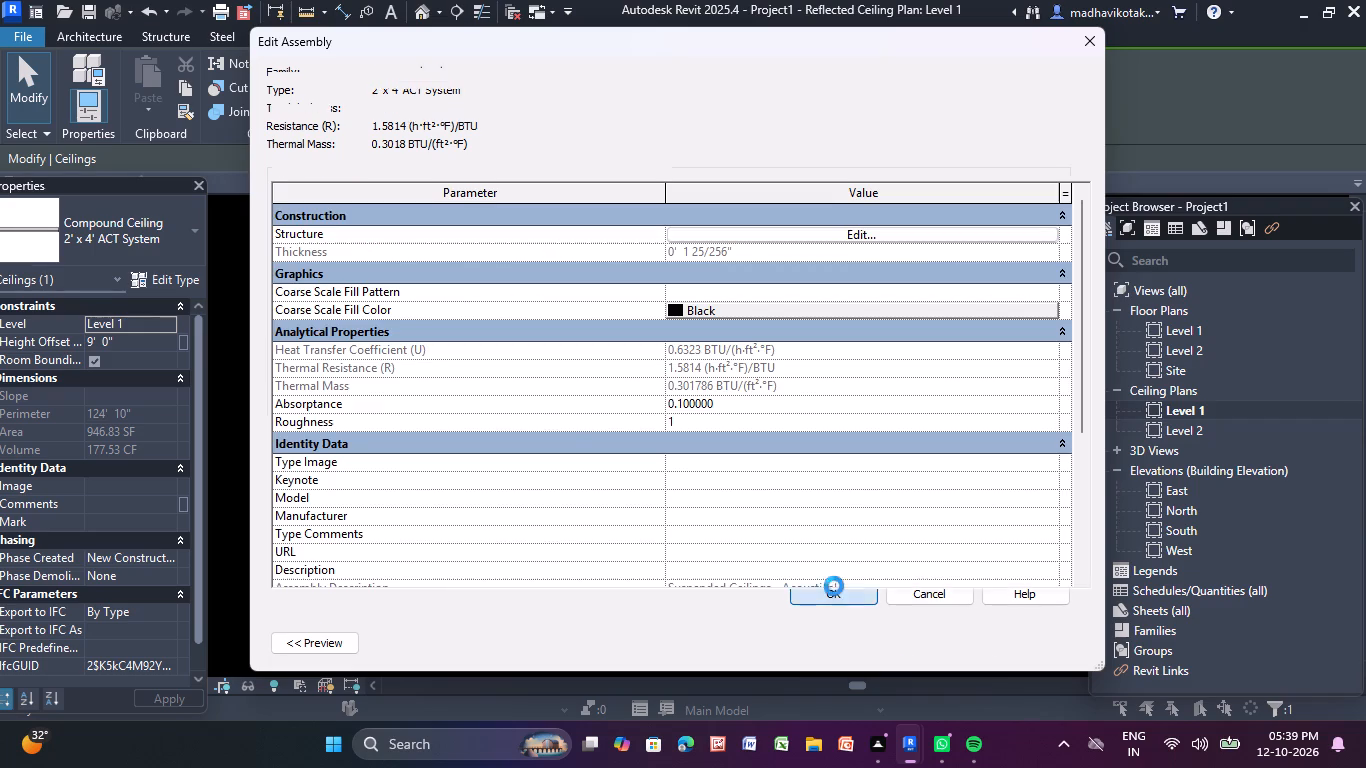
pyautogui.click(1081, 648)
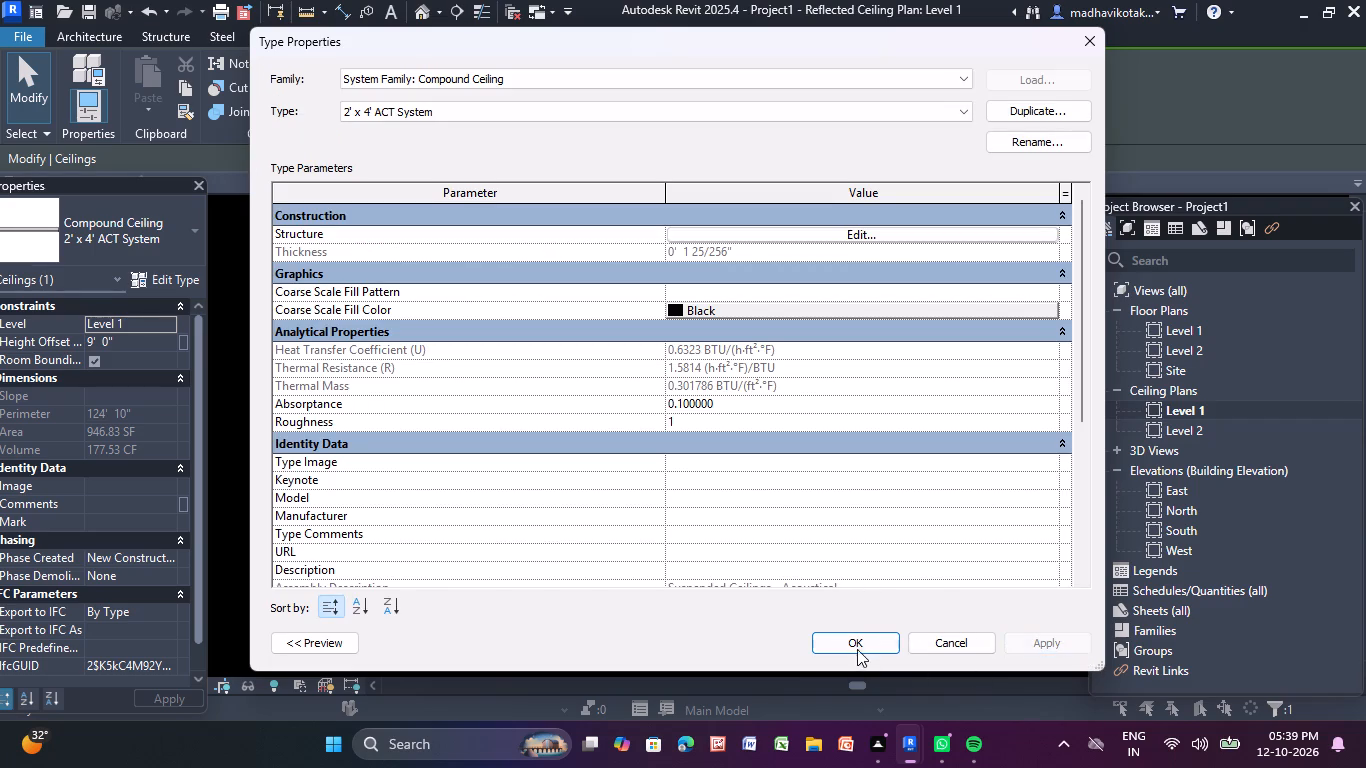
pyautogui.click(854, 645)
pyautogui.click(785, 464)
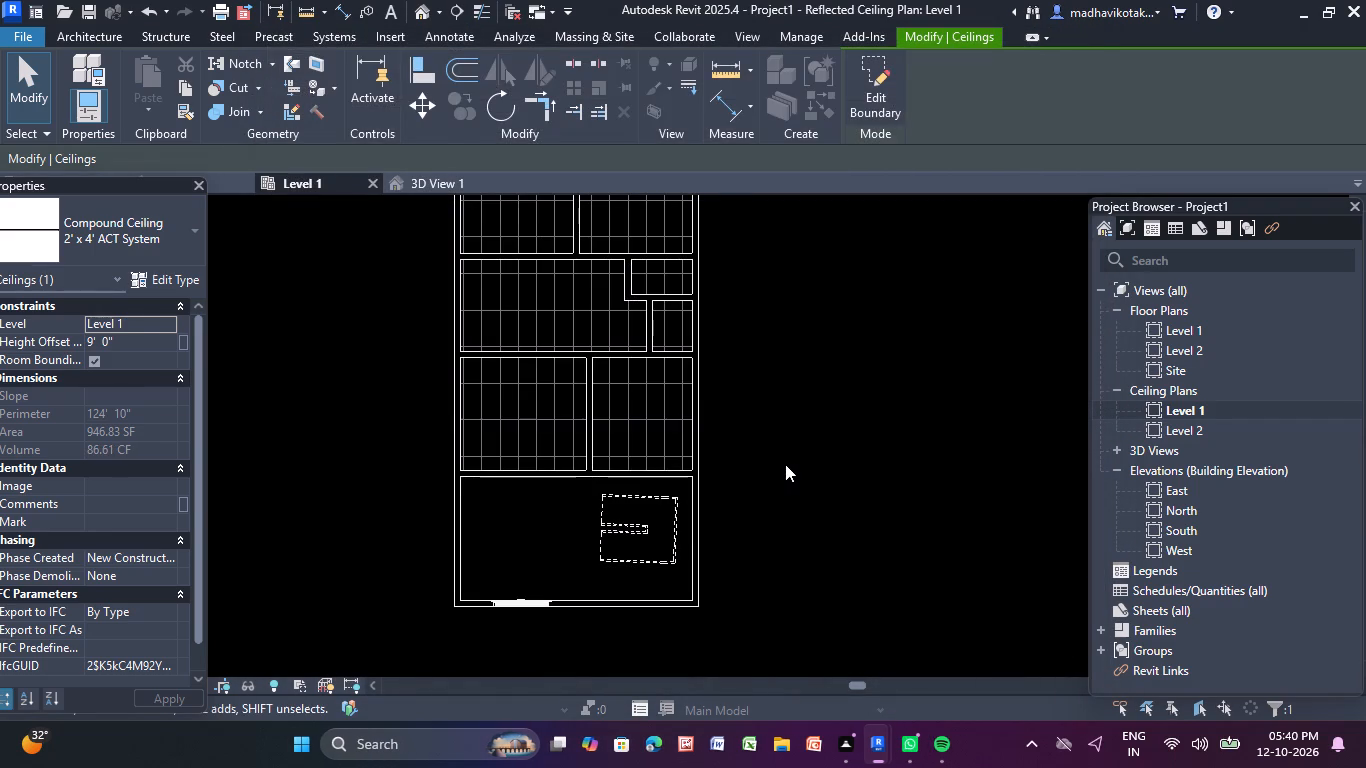
# Inspect the roof and ceiling in the North elevation, and review the ceiling type's layer assembly.
pyautogui.scroll(-2, 781, 460)
pyautogui.middleClick(781, 459)
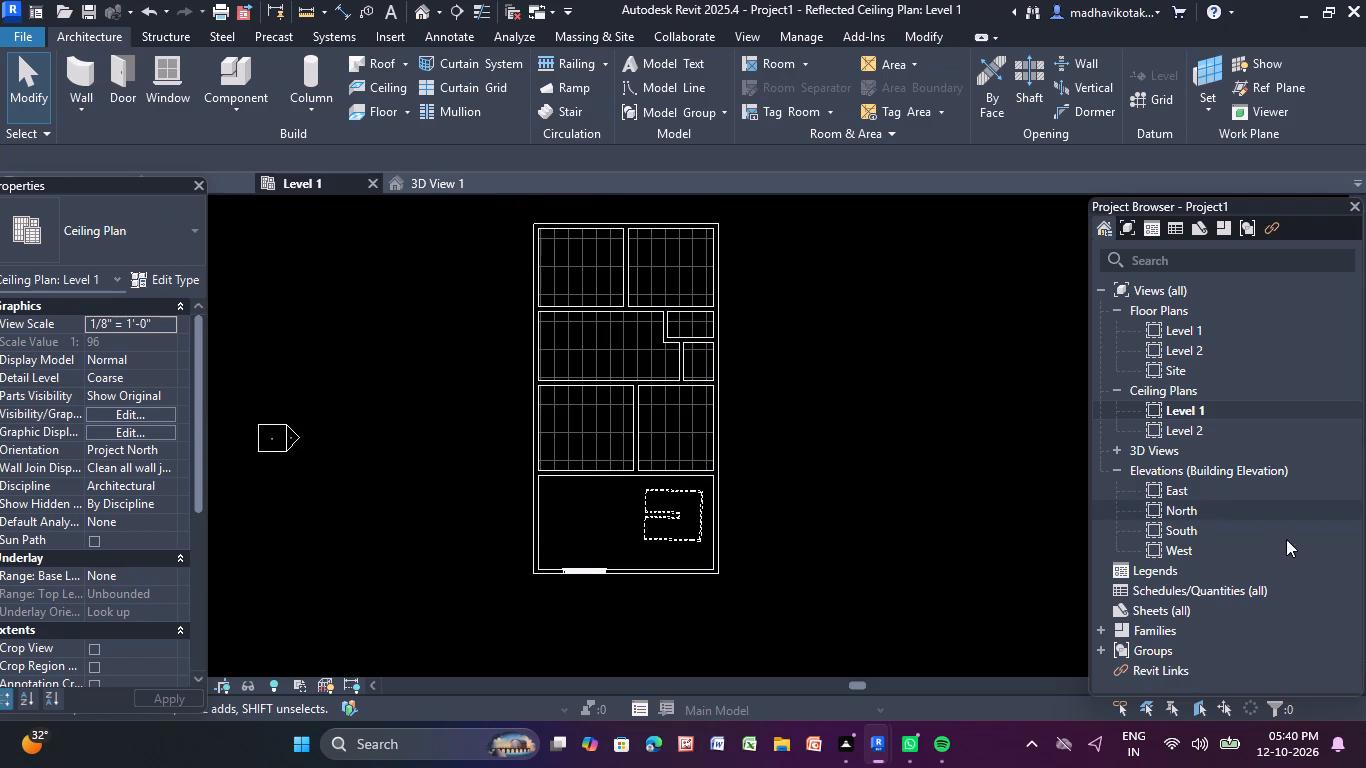
pyautogui.doubleClick(1213, 504)
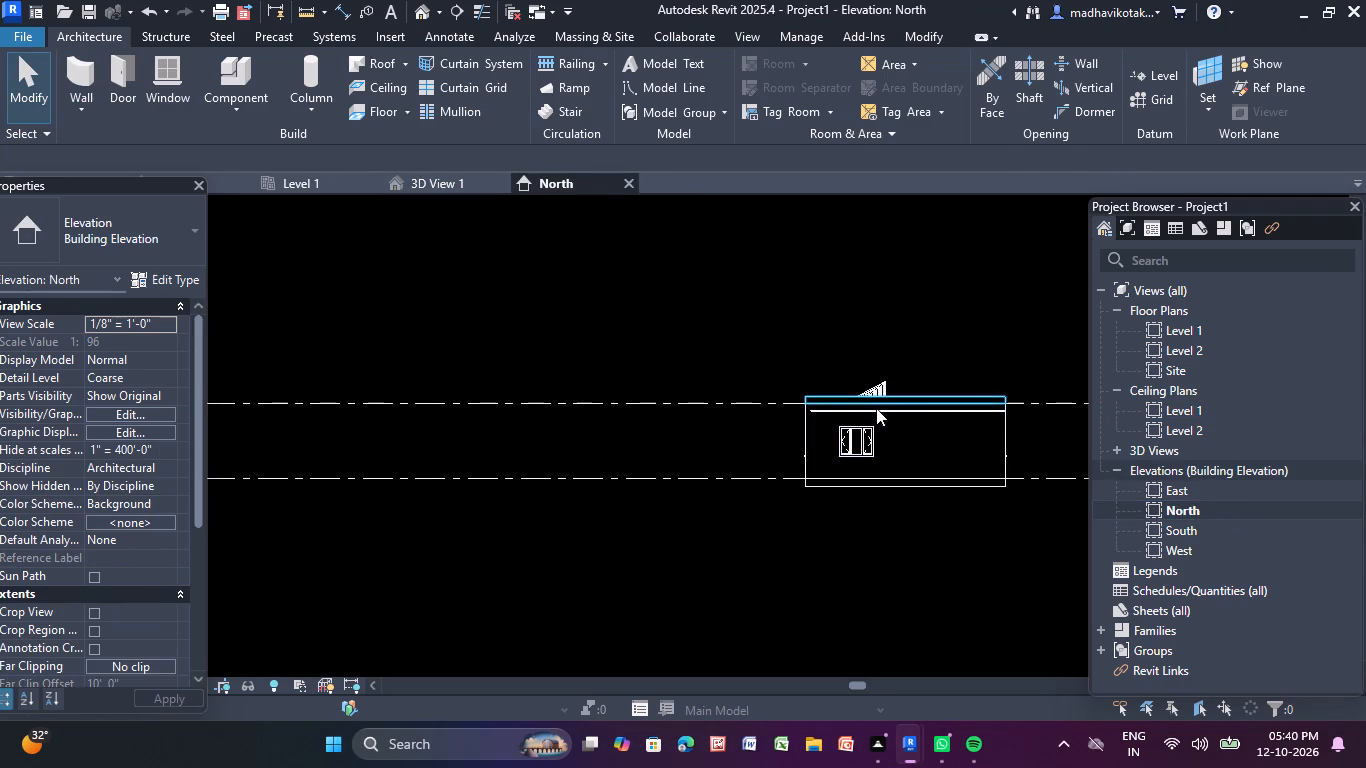
pyautogui.click(876, 408)
pyautogui.moveTo(872, 406); pyautogui.dragTo(683, 359, button='middle')
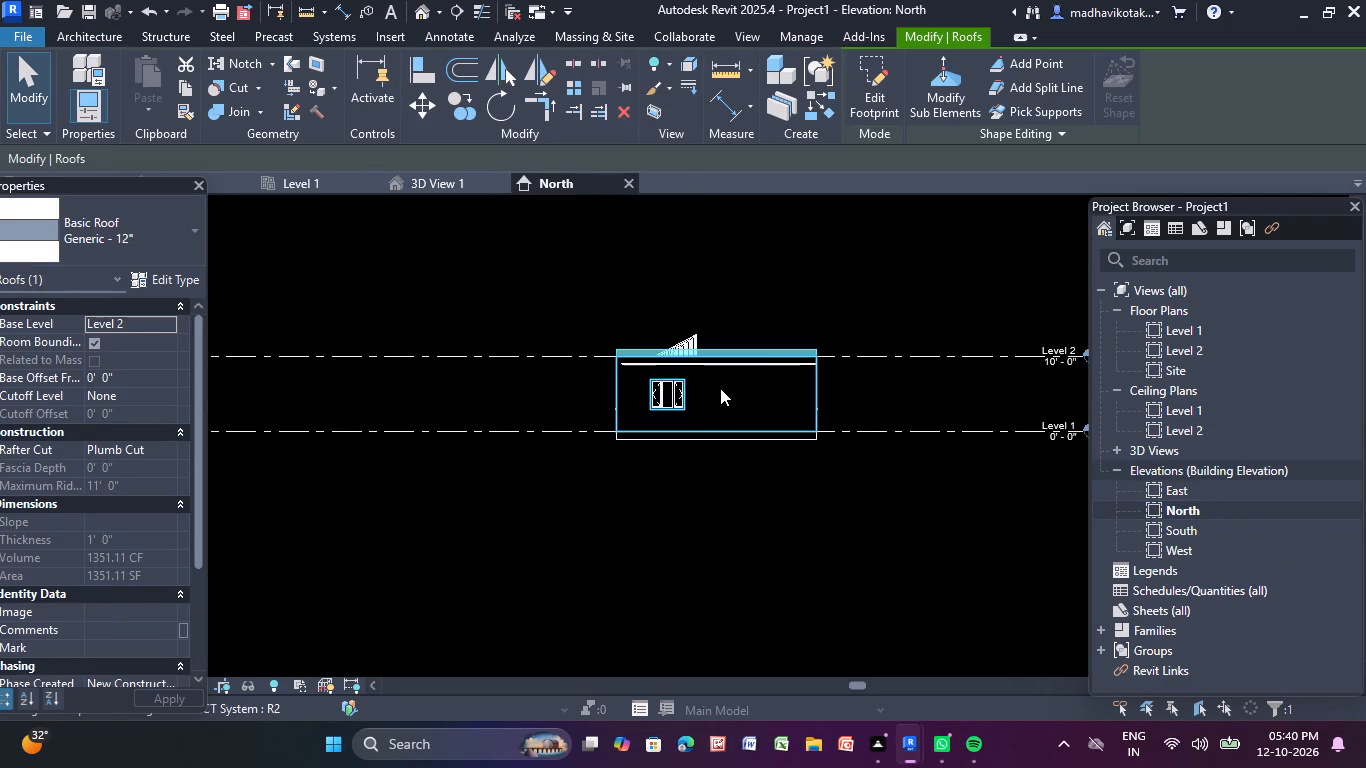
pyautogui.press('Escape')
pyautogui.click(727, 365)
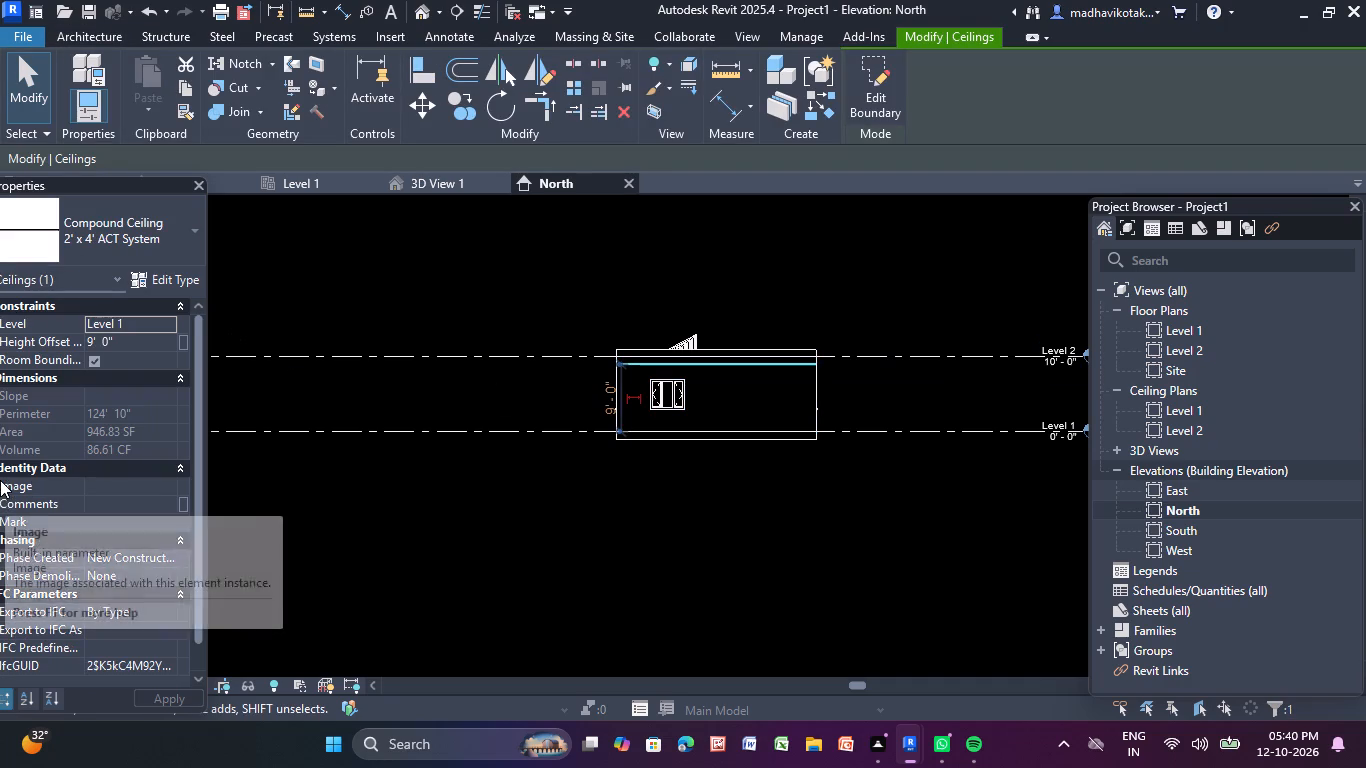
pyautogui.click(156, 278)
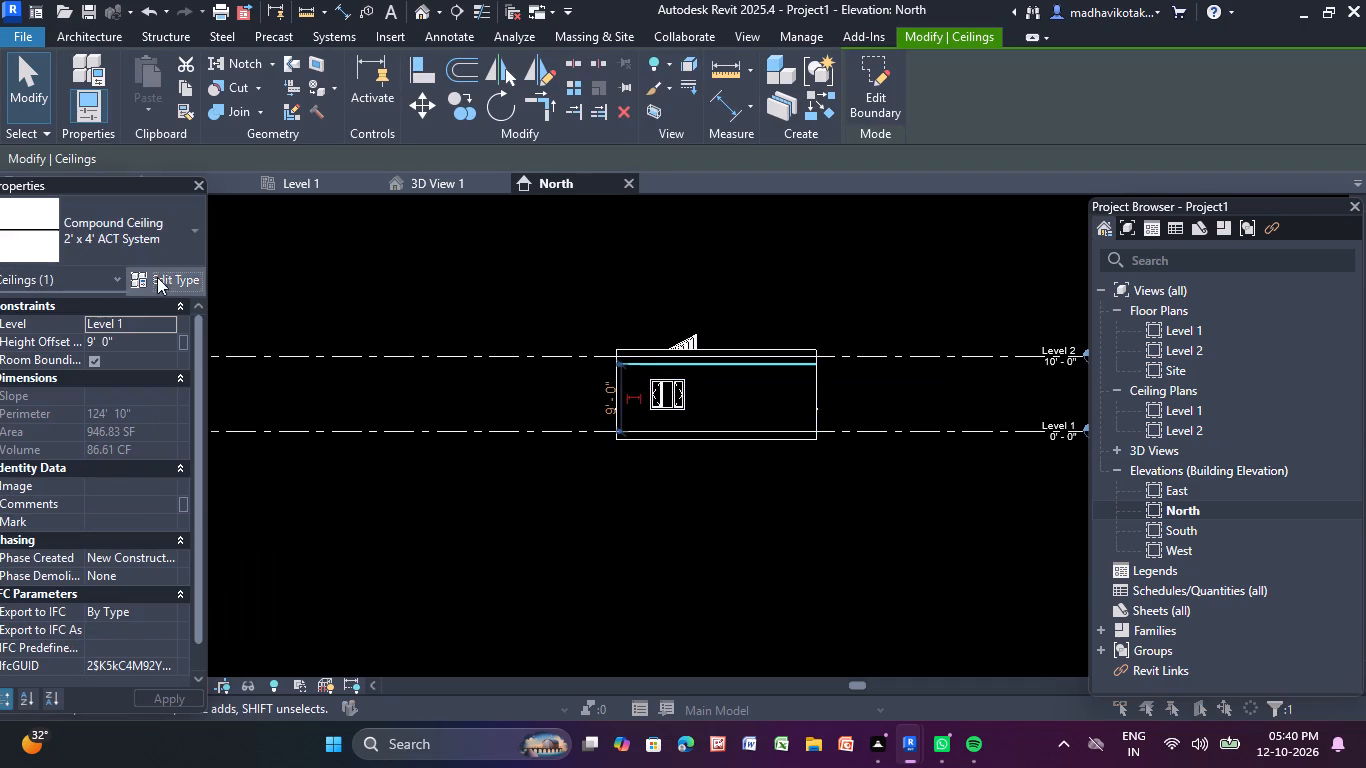
pyautogui.click(785, 233)
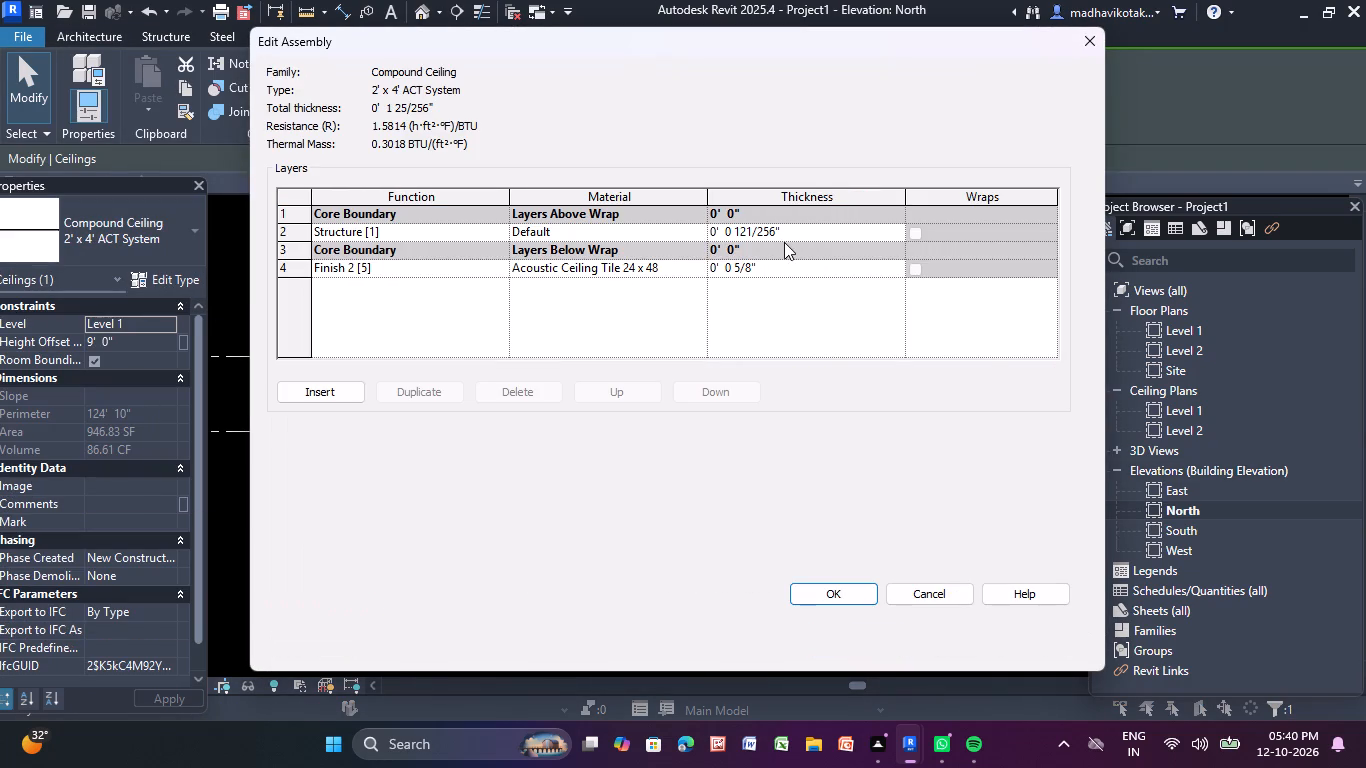
pyautogui.click(841, 593)
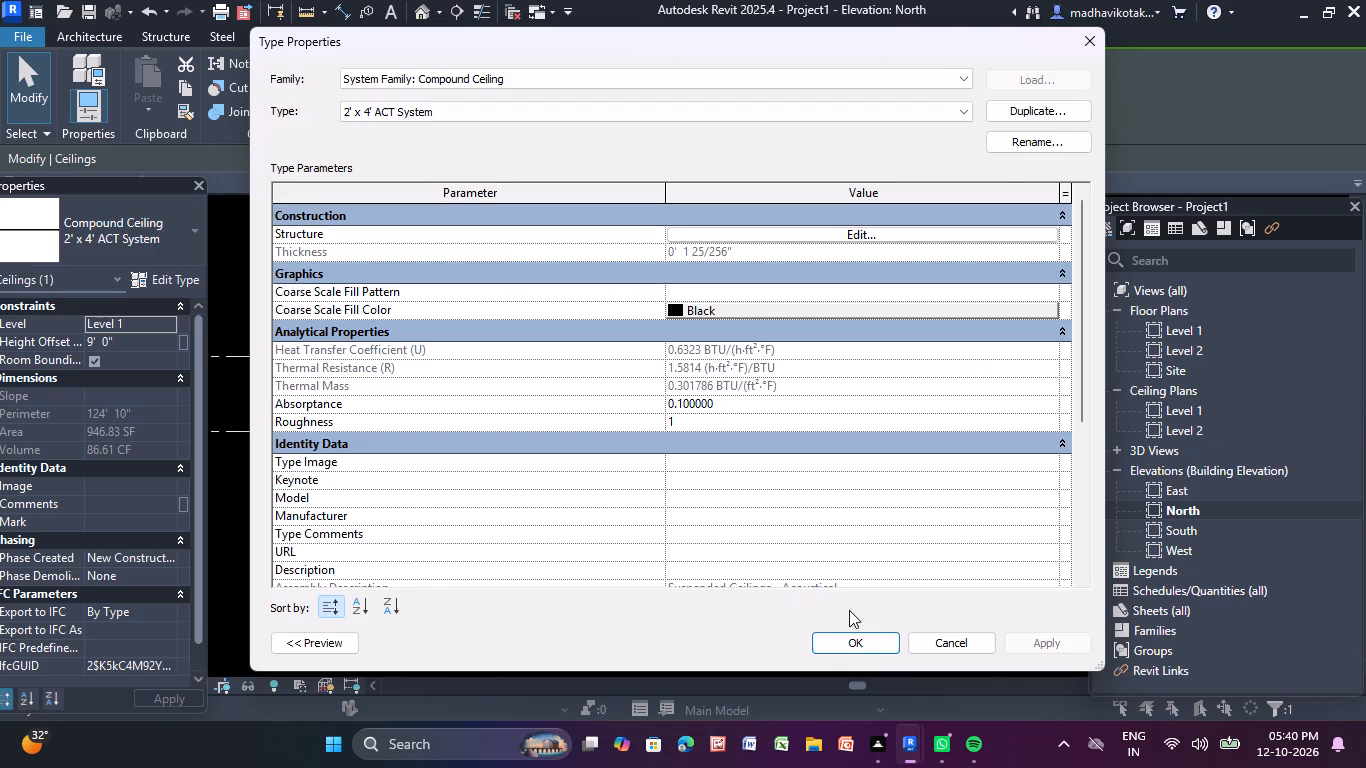
pyautogui.click(1049, 637)
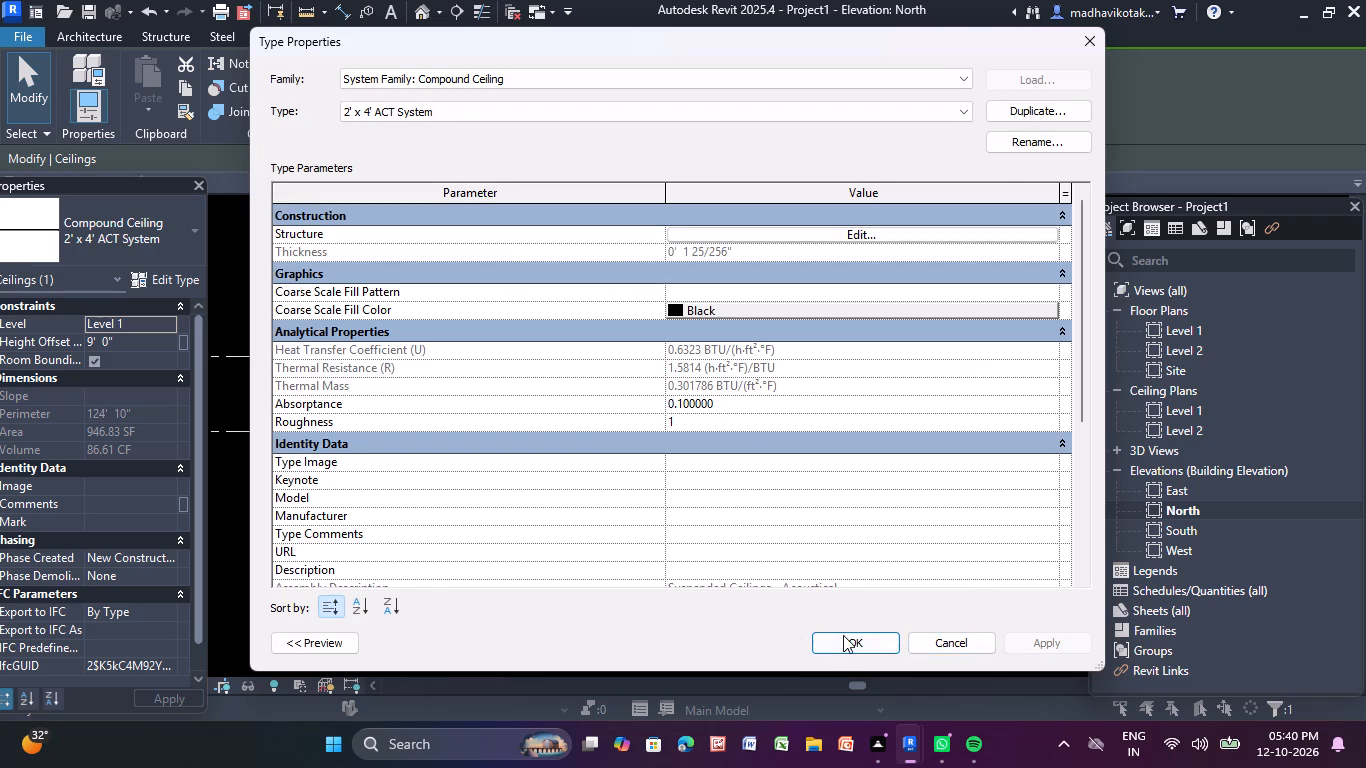
pyautogui.click(843, 635)
pyautogui.scroll(-3, 662, 413)
pyautogui.moveTo(656, 443); pyautogui.dragTo(639, 504, button='middle')
pyautogui.scroll(-1, 639, 504)
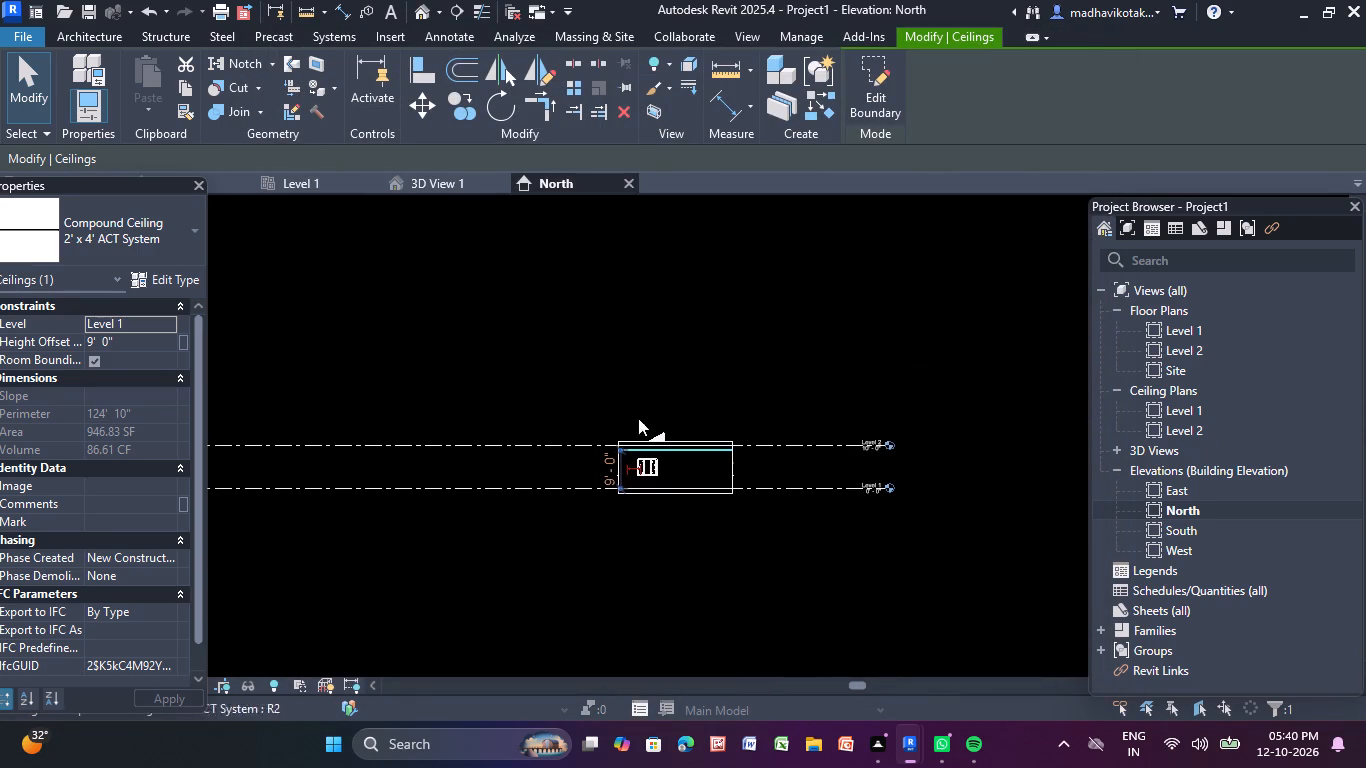
pyautogui.scroll(1, 637, 417)
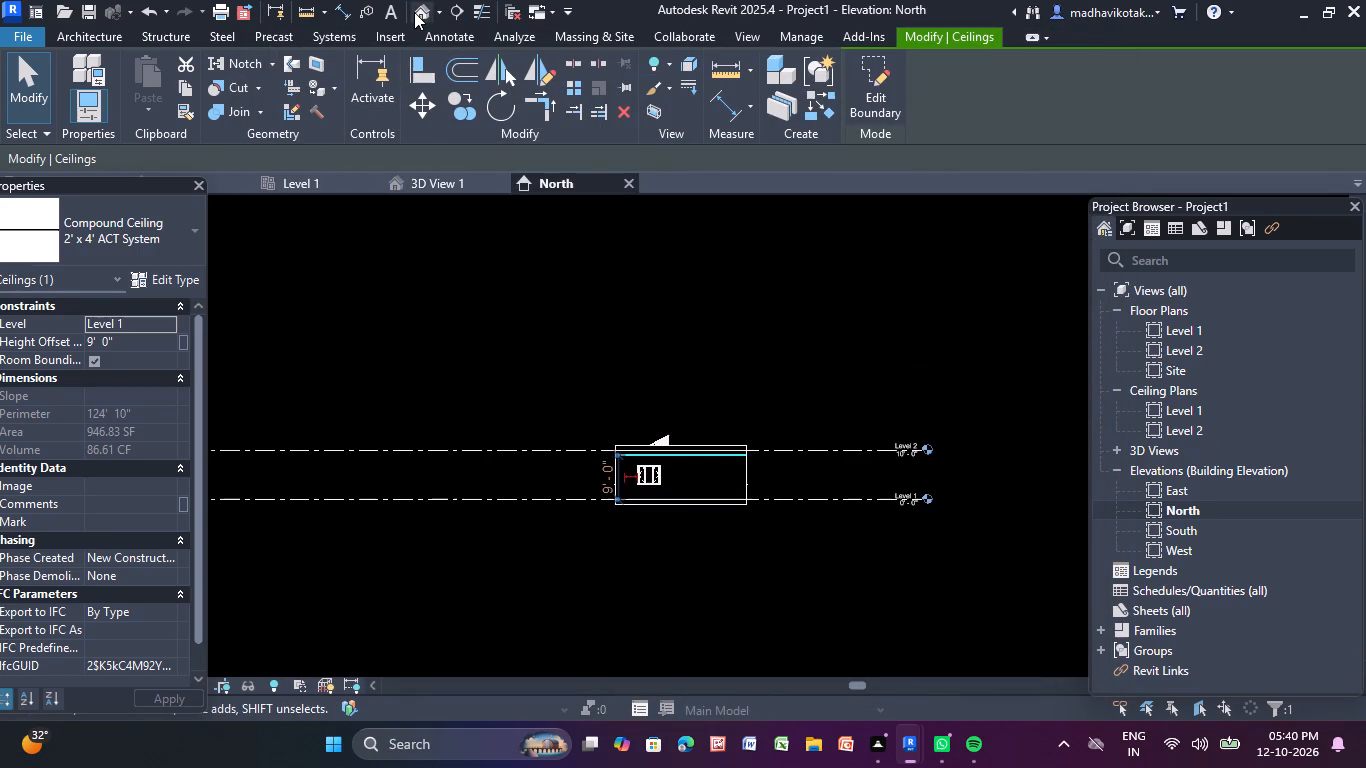
# In the Level 1 floor plan, create a shaft opening with a rectangular boundary drawn just outside the winder stair.
pyautogui.click(414, 11)
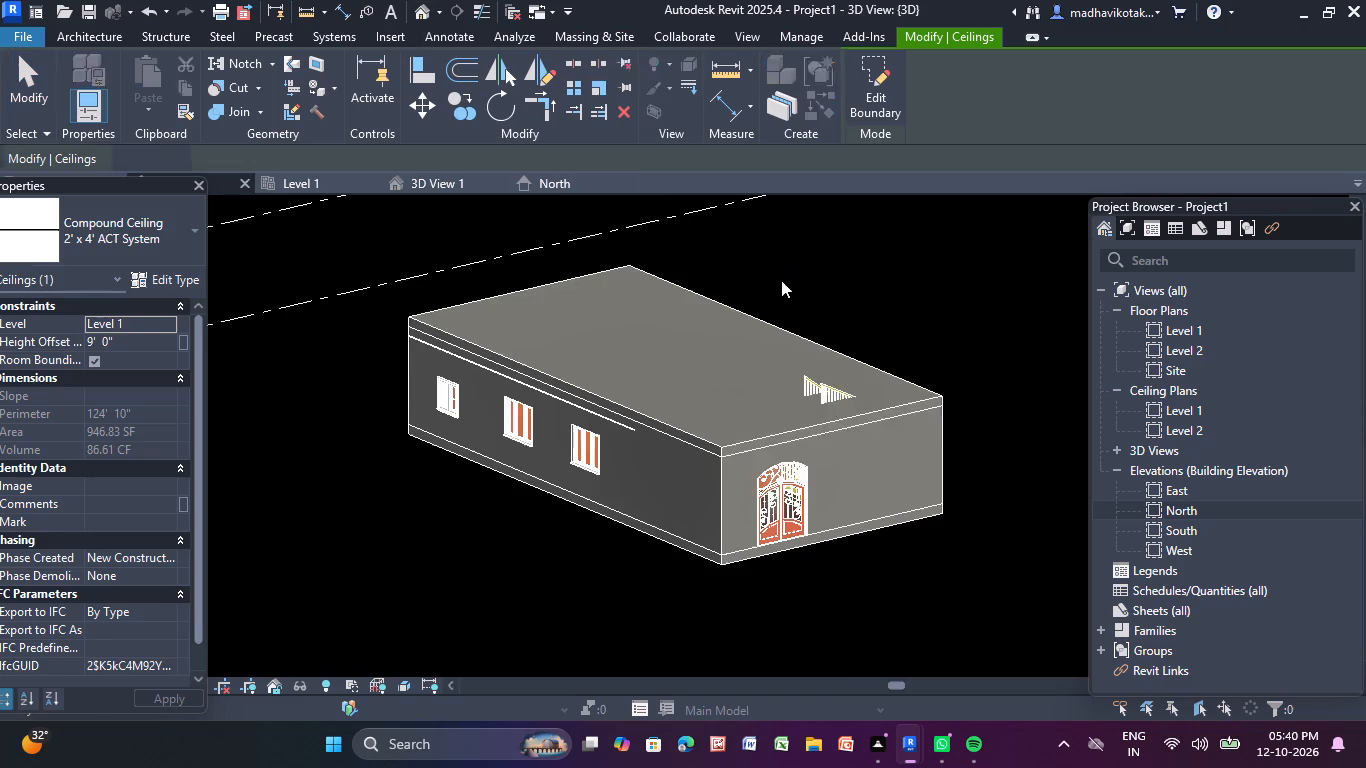
pyautogui.doubleClick(1160, 325)
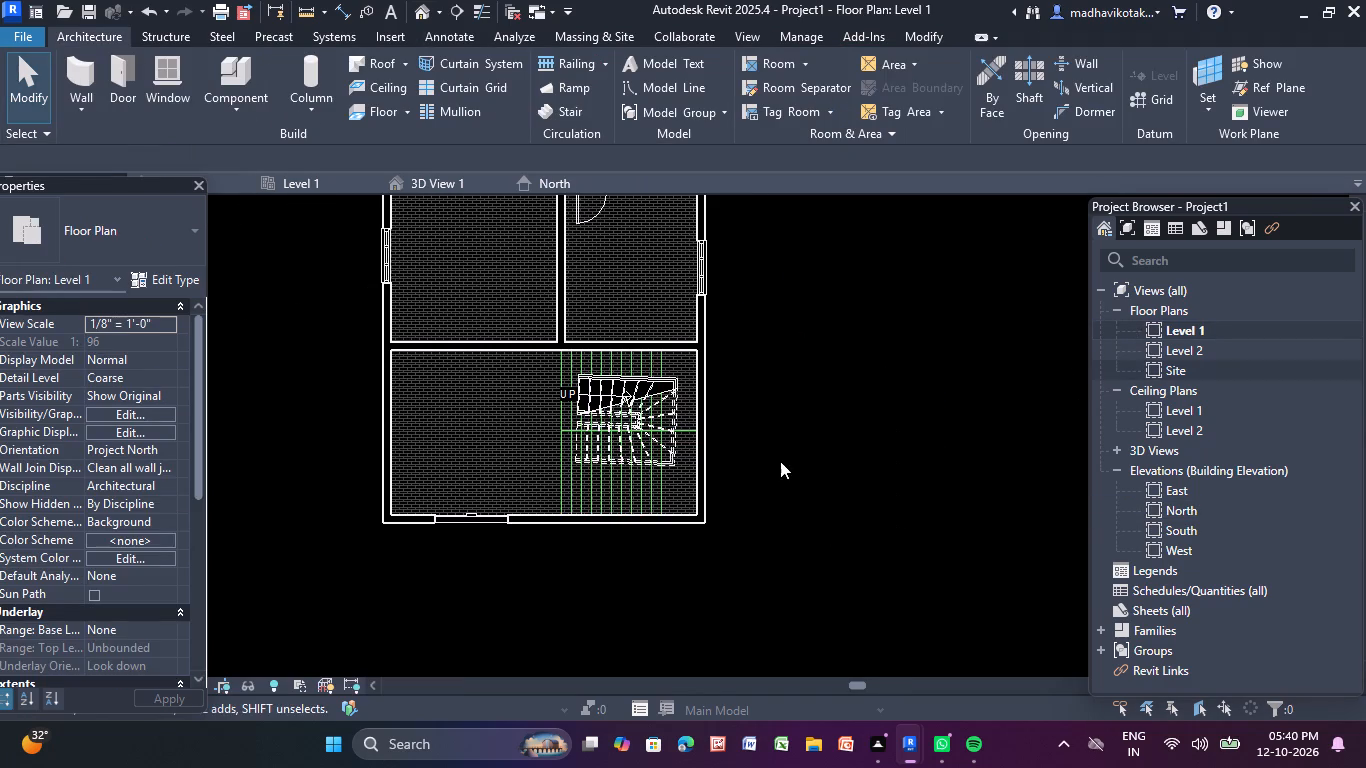
pyautogui.moveTo(777, 460); pyautogui.dragTo(777, 443, button='middle')
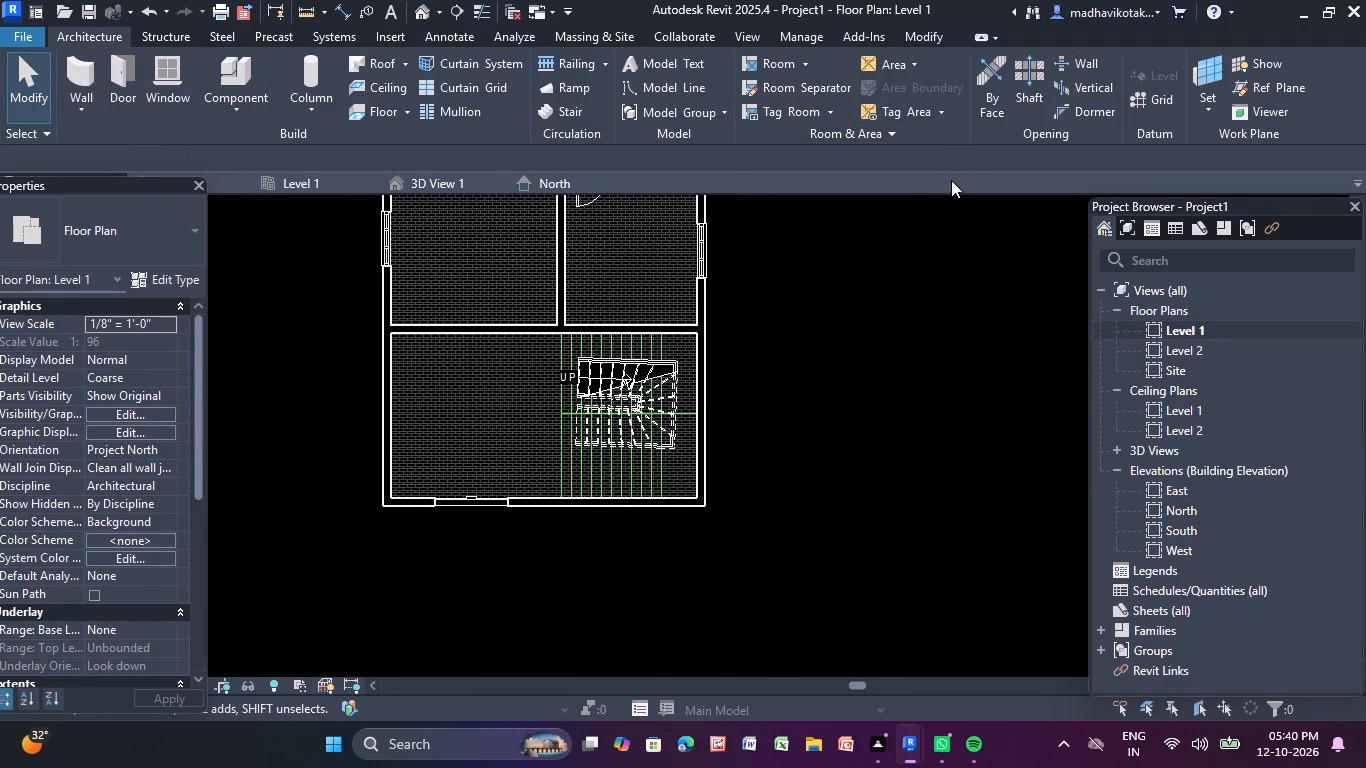
pyautogui.click(1033, 70)
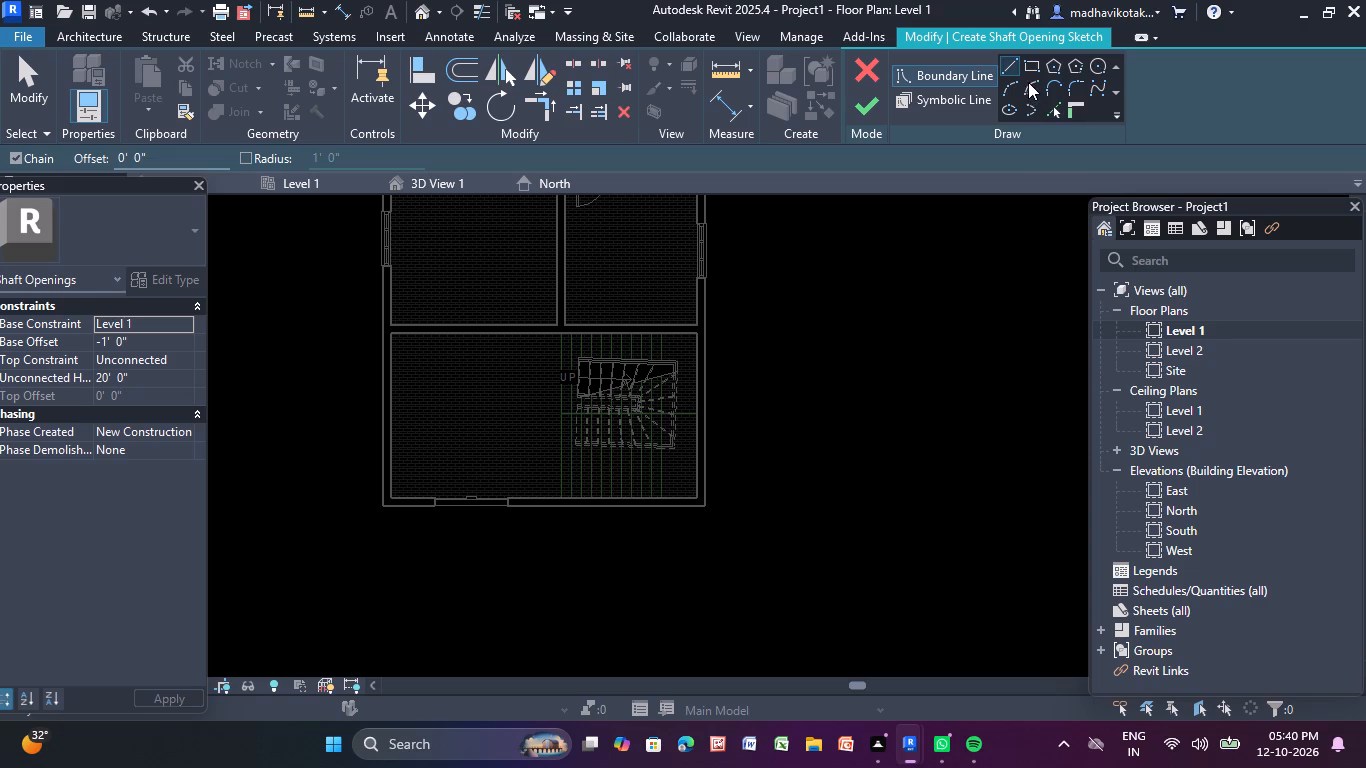
pyautogui.click(1030, 70)
pyautogui.moveTo(791, 474); pyautogui.dragTo(790, 443, button='middle')
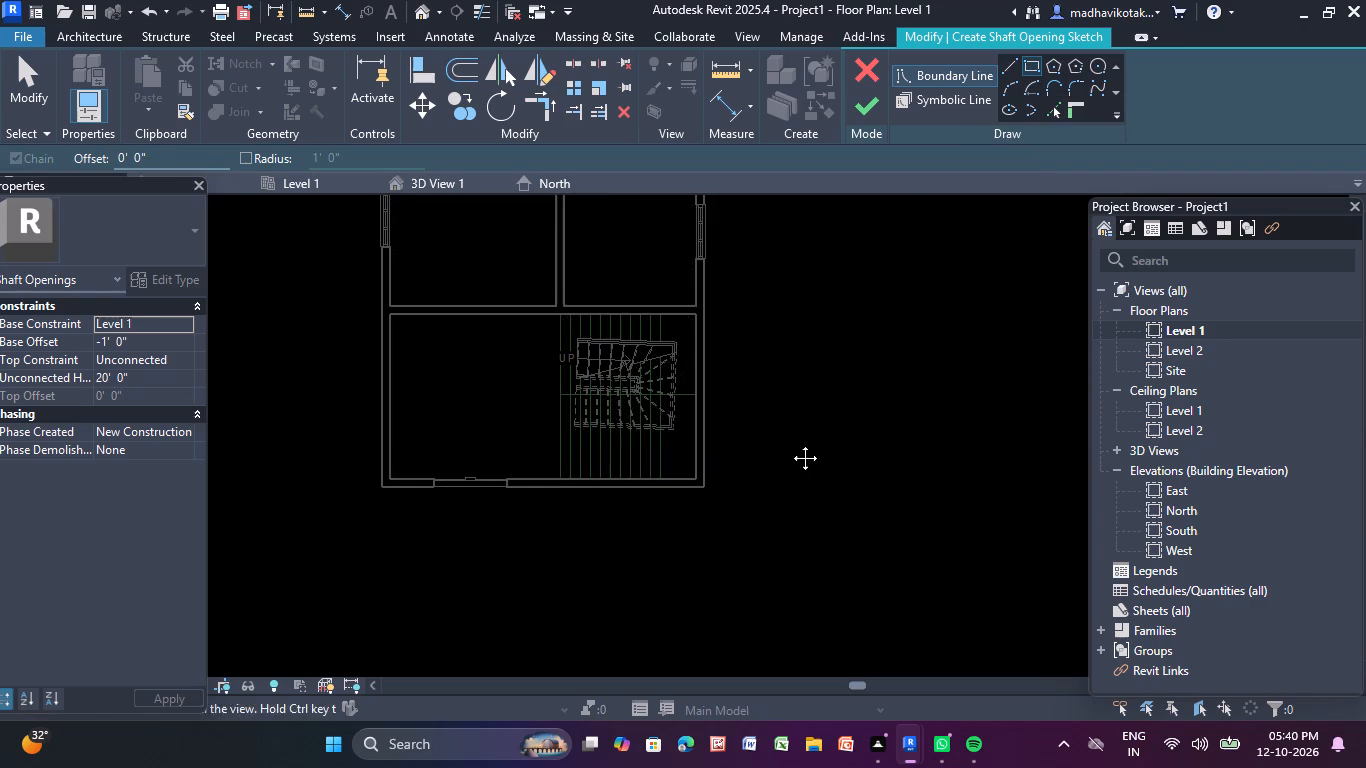
pyautogui.moveTo(790, 443); pyautogui.dragTo(790, 440, button='middle')
pyautogui.scroll(3, 571, 317)
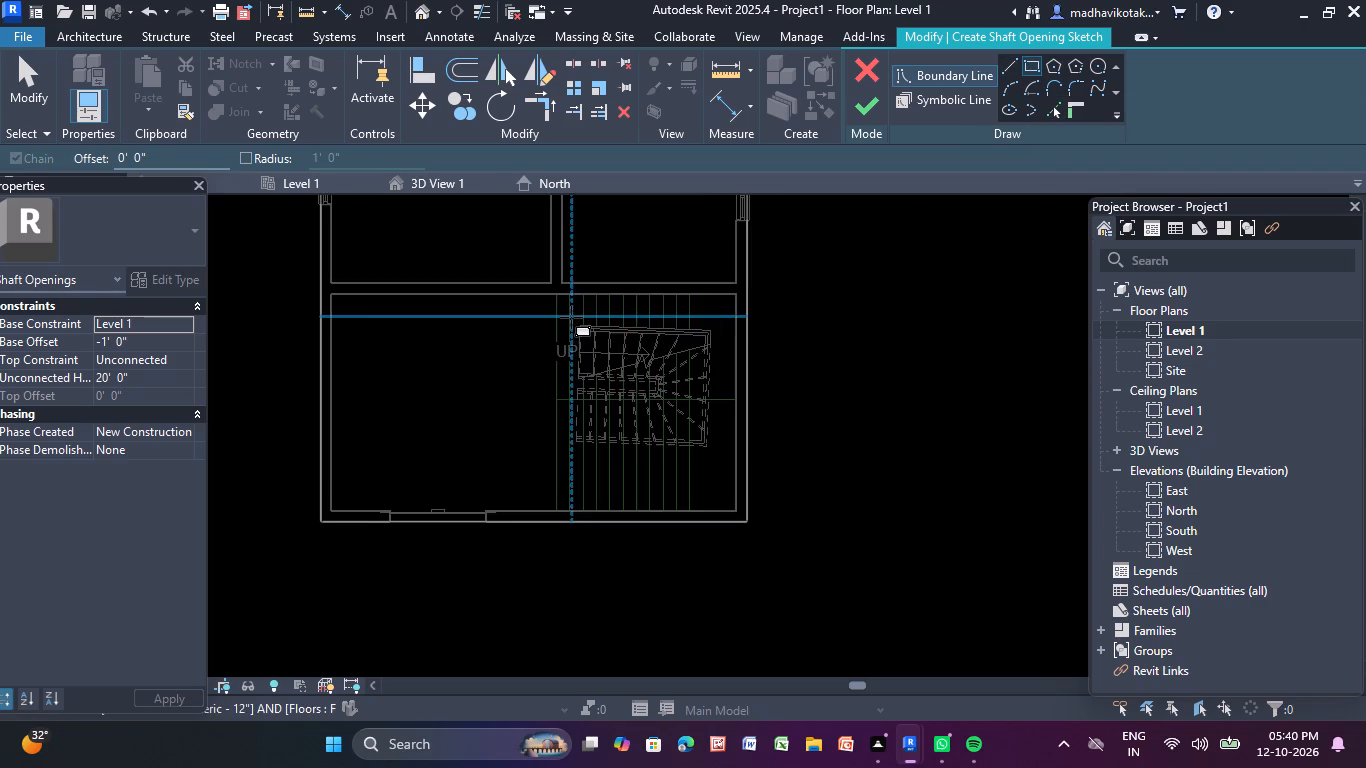
pyautogui.scroll(3, 579, 312)
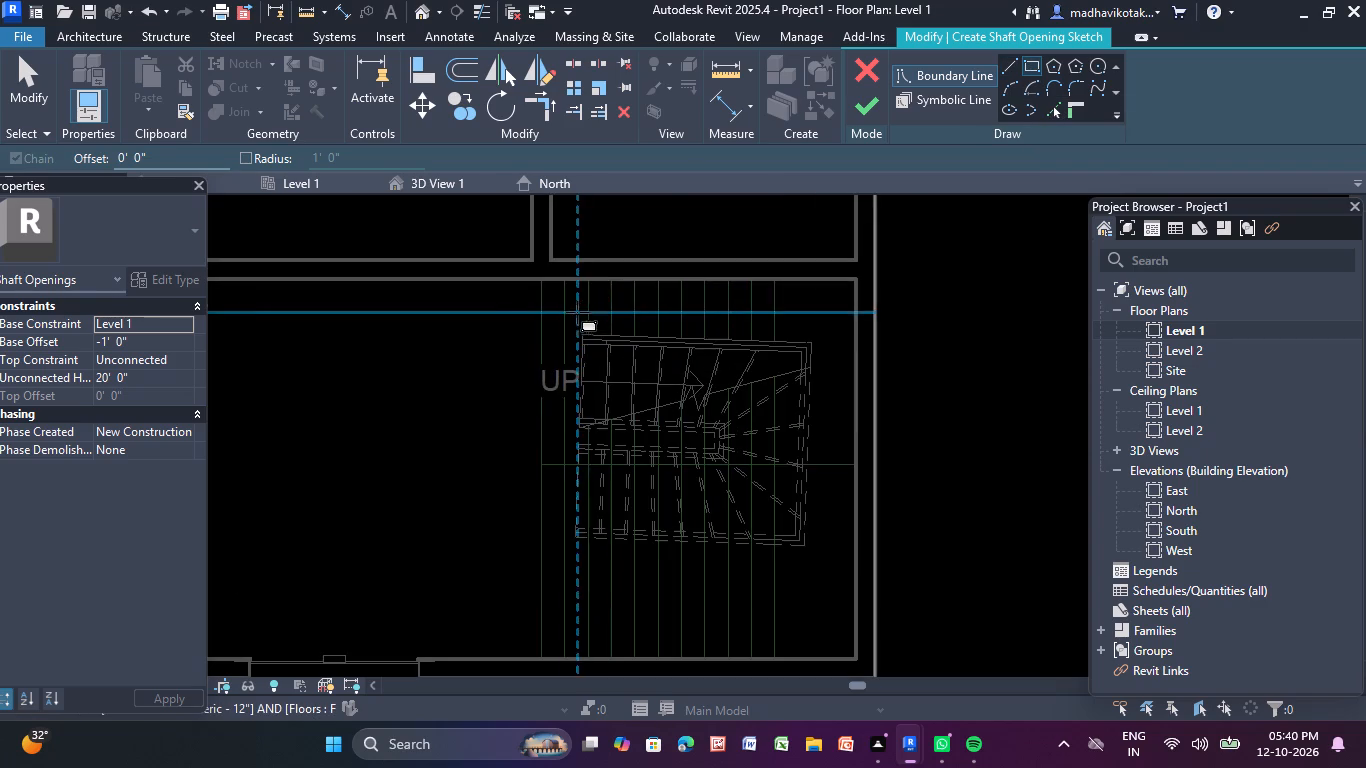
pyautogui.click(536, 279)
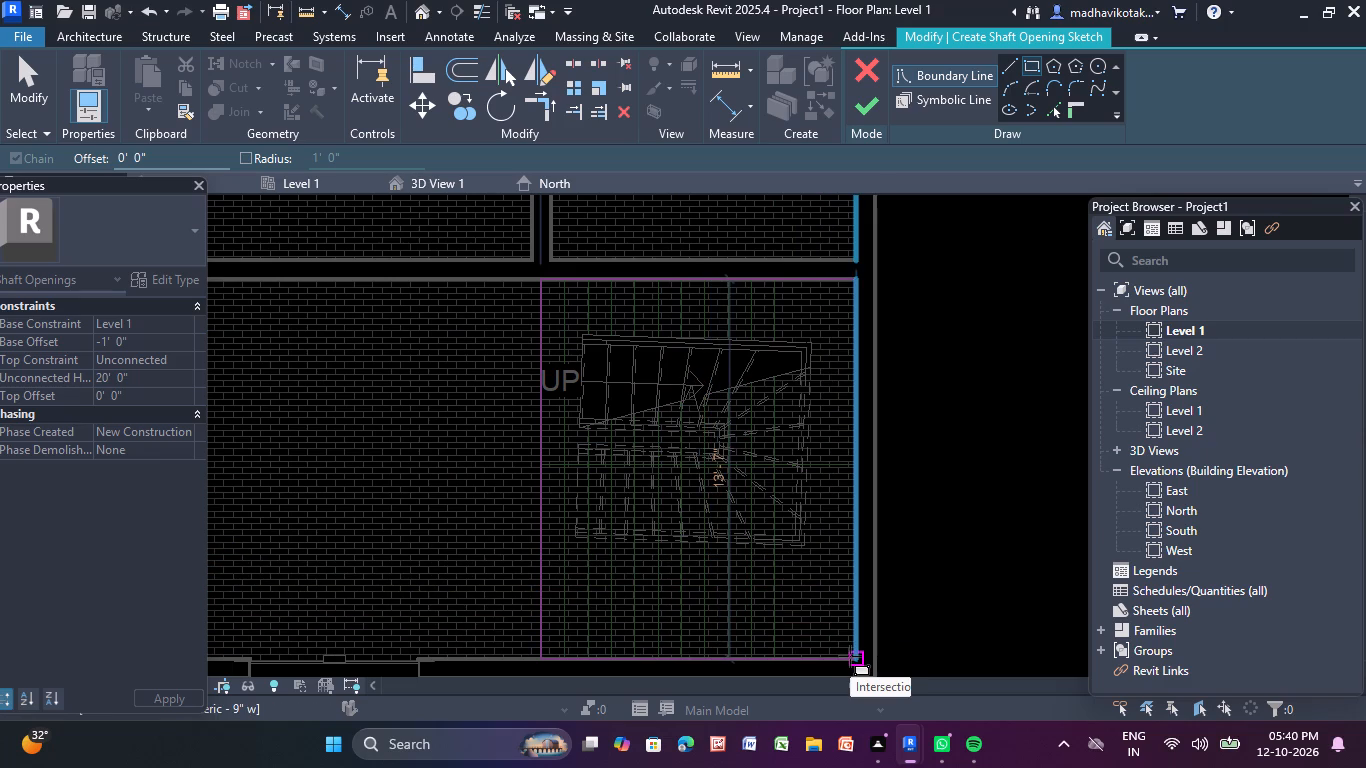
pyautogui.press('Escape')
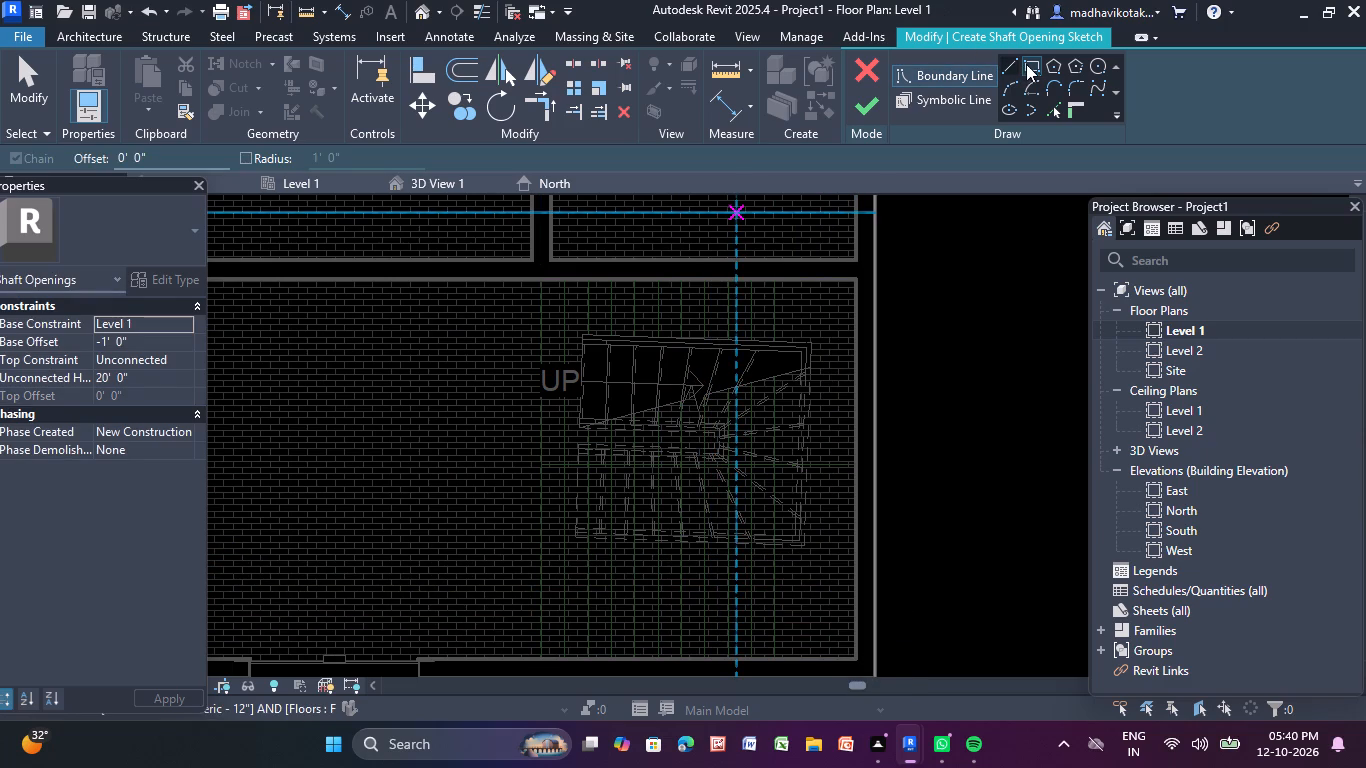
pyautogui.click(1031, 64)
pyautogui.click(560, 320)
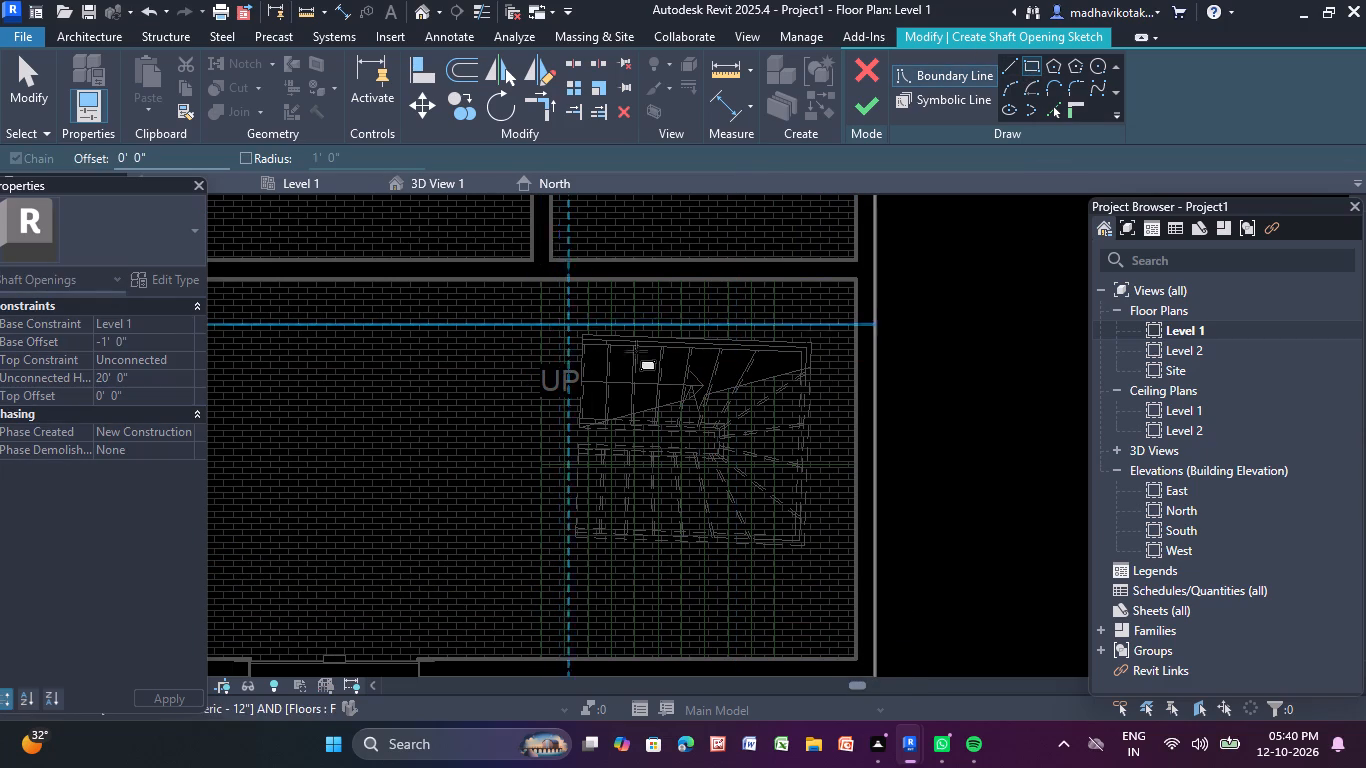
pyautogui.click(809, 584)
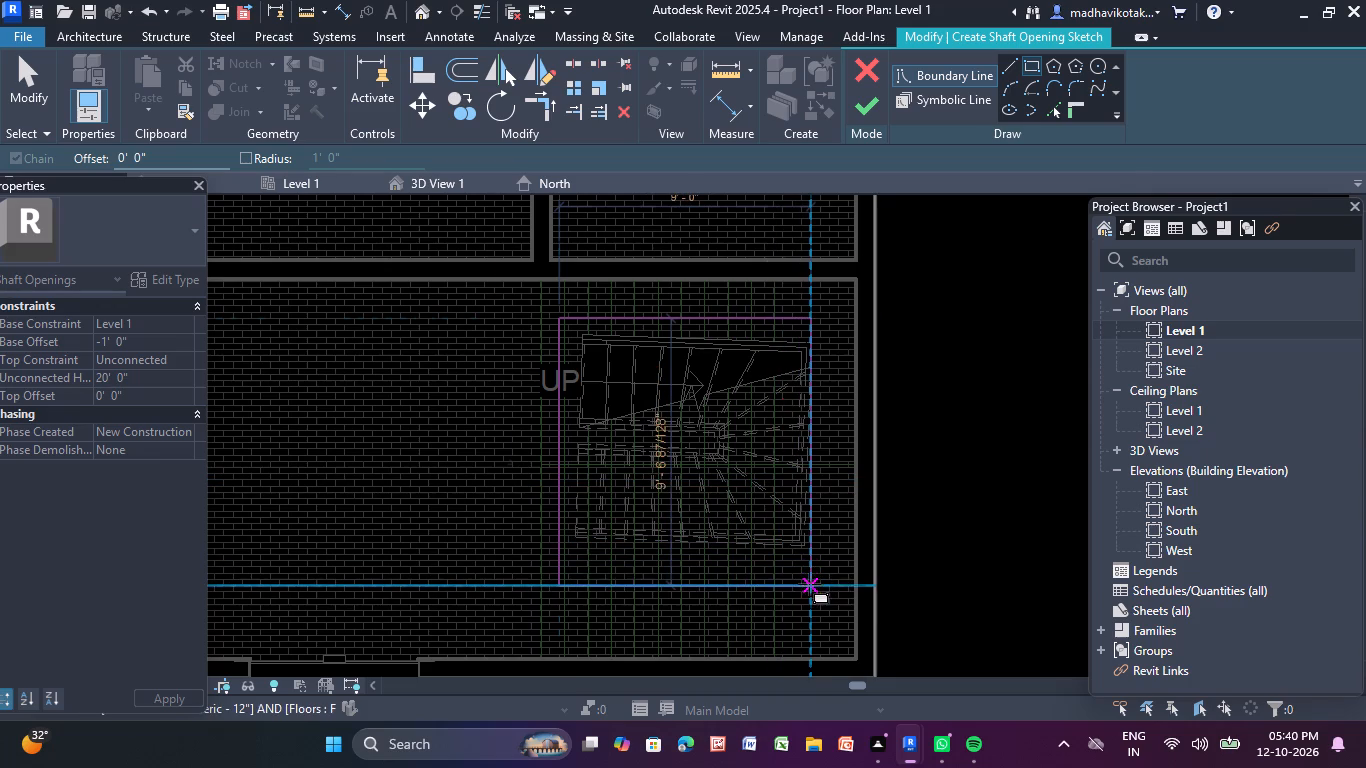
pyautogui.click(867, 111)
pyautogui.click(980, 356)
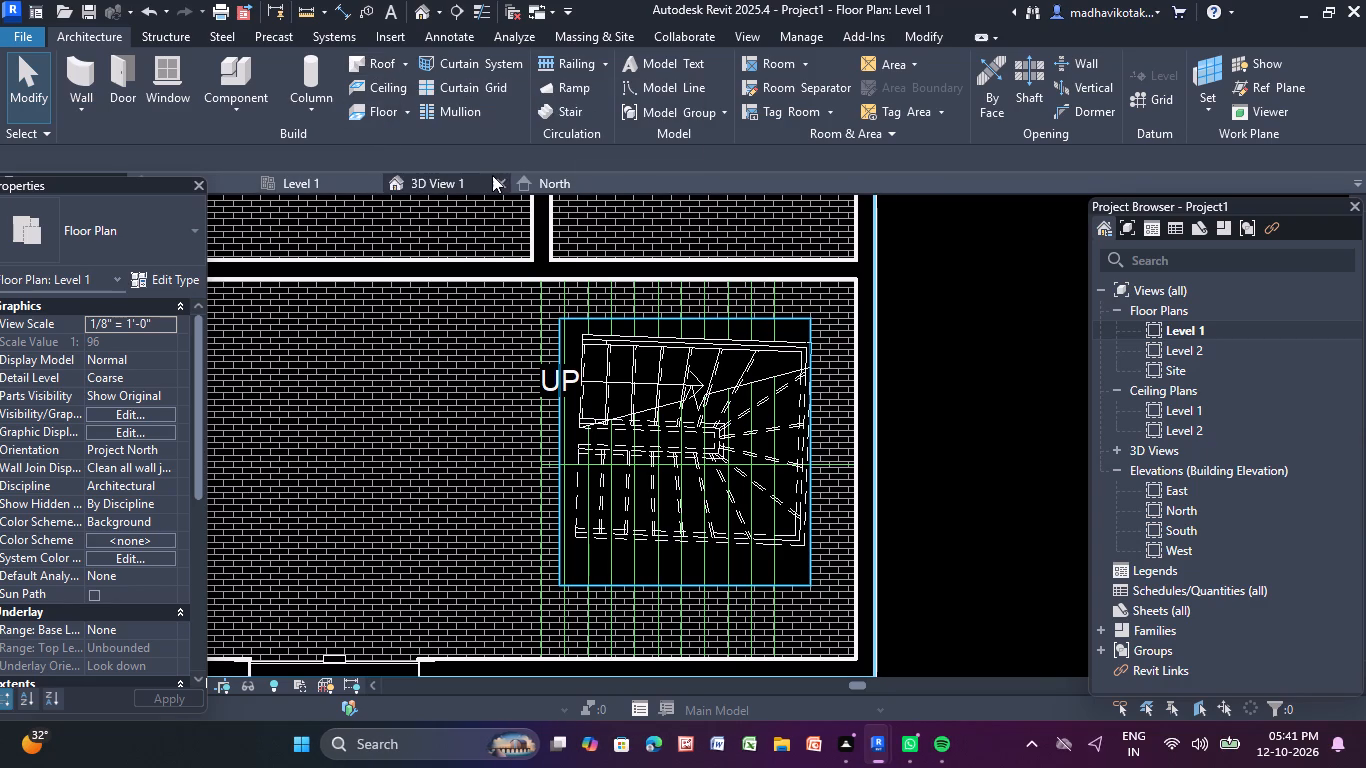
# In the default 3D view, shorten the shaft opening at both ends to about 7' 2" base offset and 7' 10" unconnected height.
pyautogui.click(423, 21)
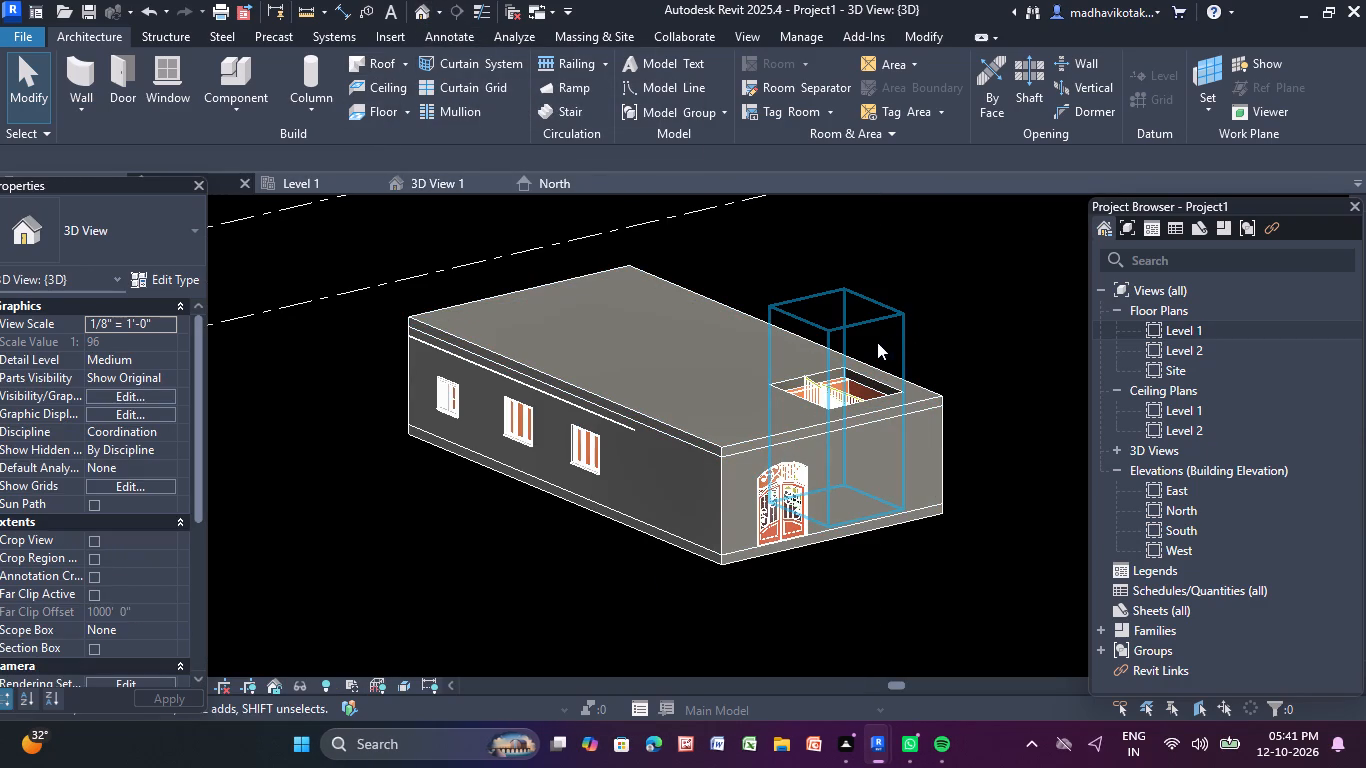
pyautogui.click(872, 328)
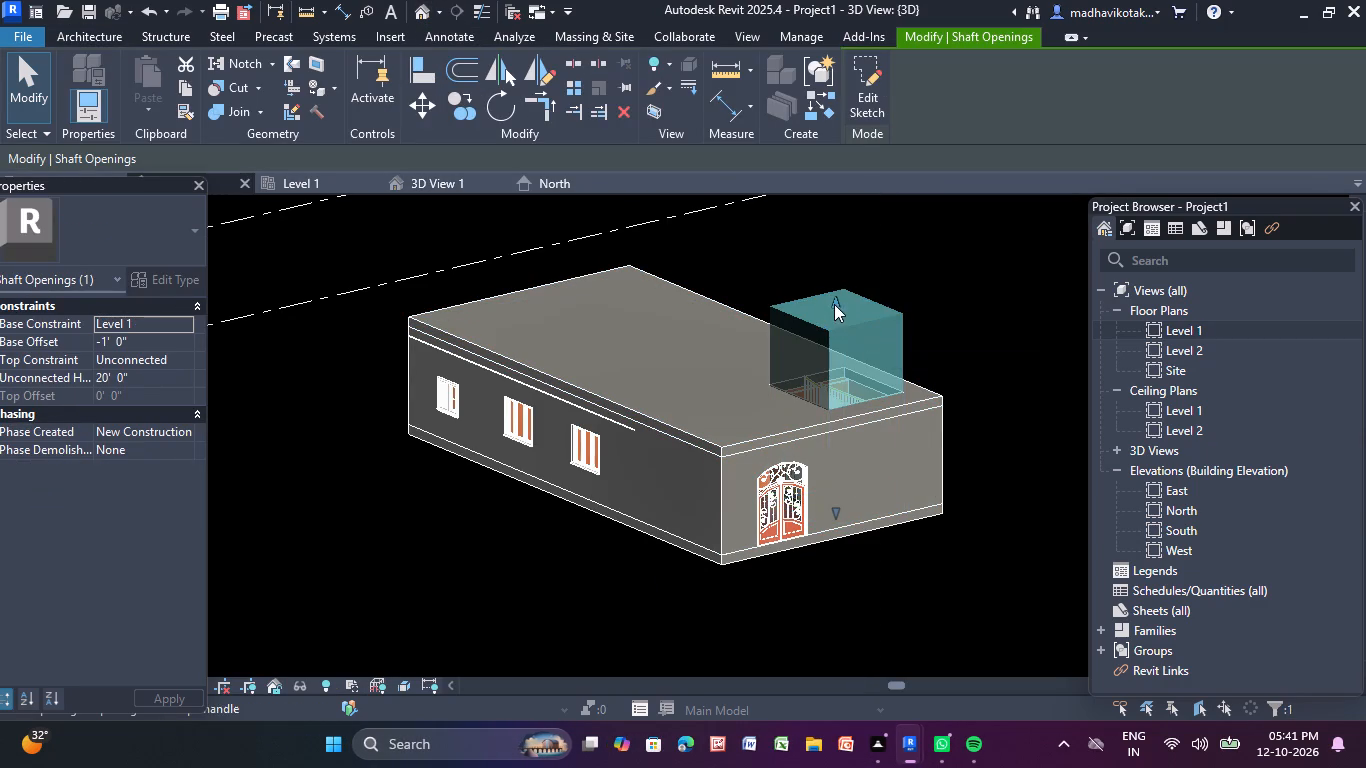
pyautogui.moveTo(834, 304); pyautogui.dragTo(838, 353)
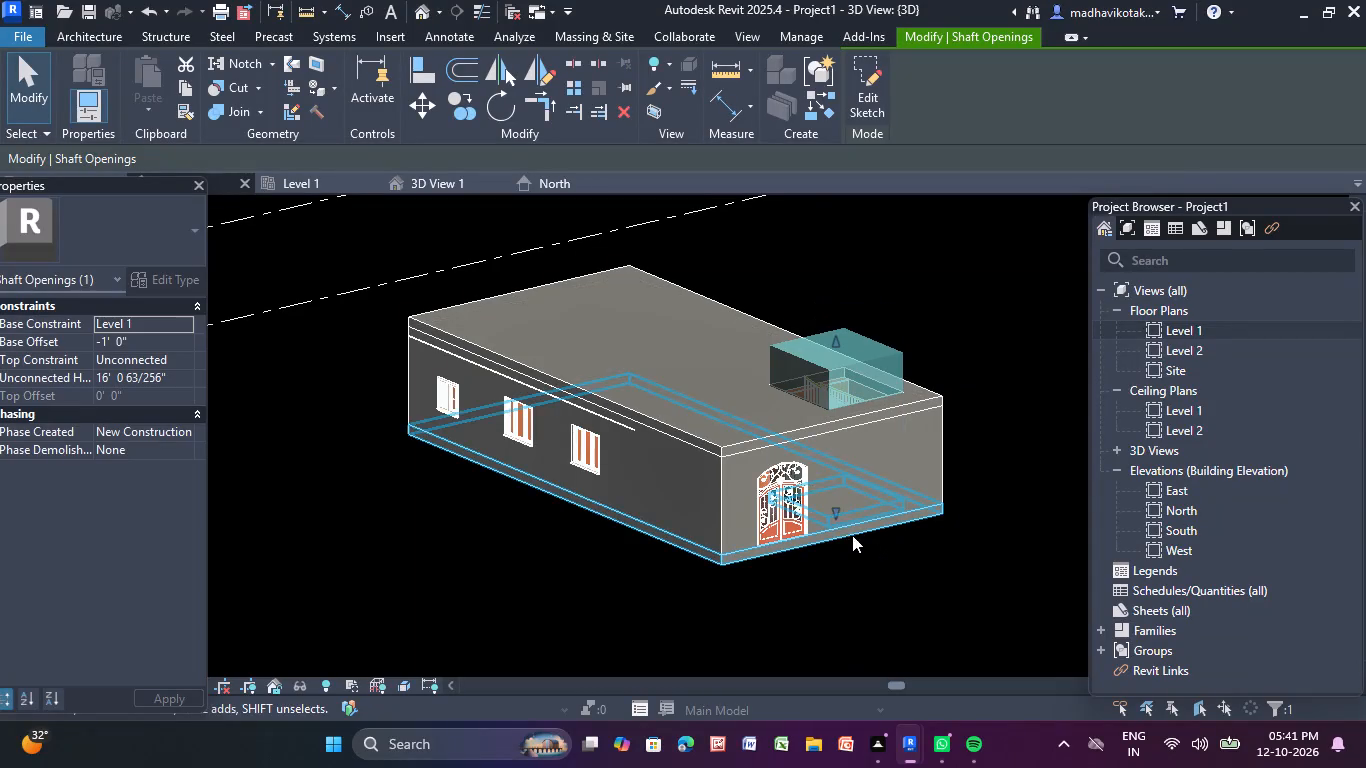
pyautogui.moveTo(834, 512); pyautogui.dragTo(834, 428)
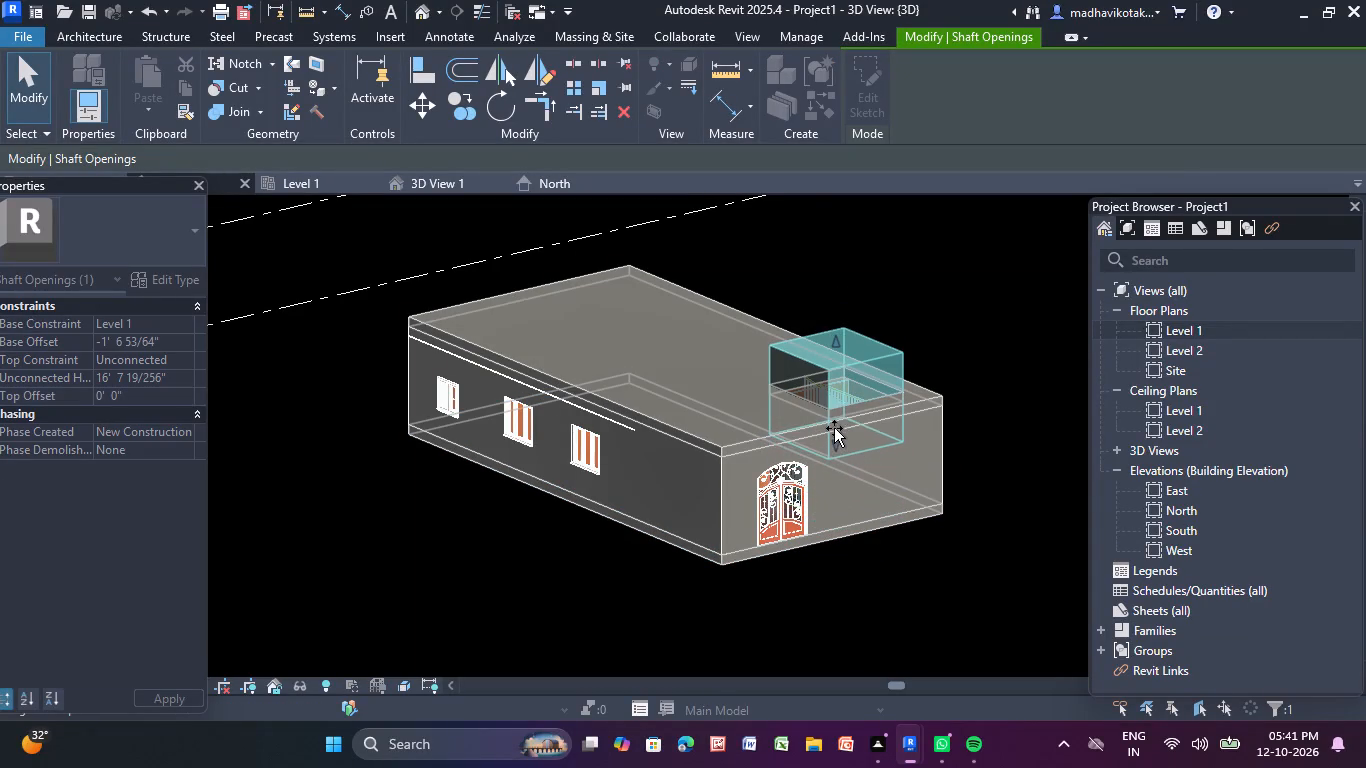
pyautogui.moveTo(834, 428); pyautogui.dragTo(834, 417)
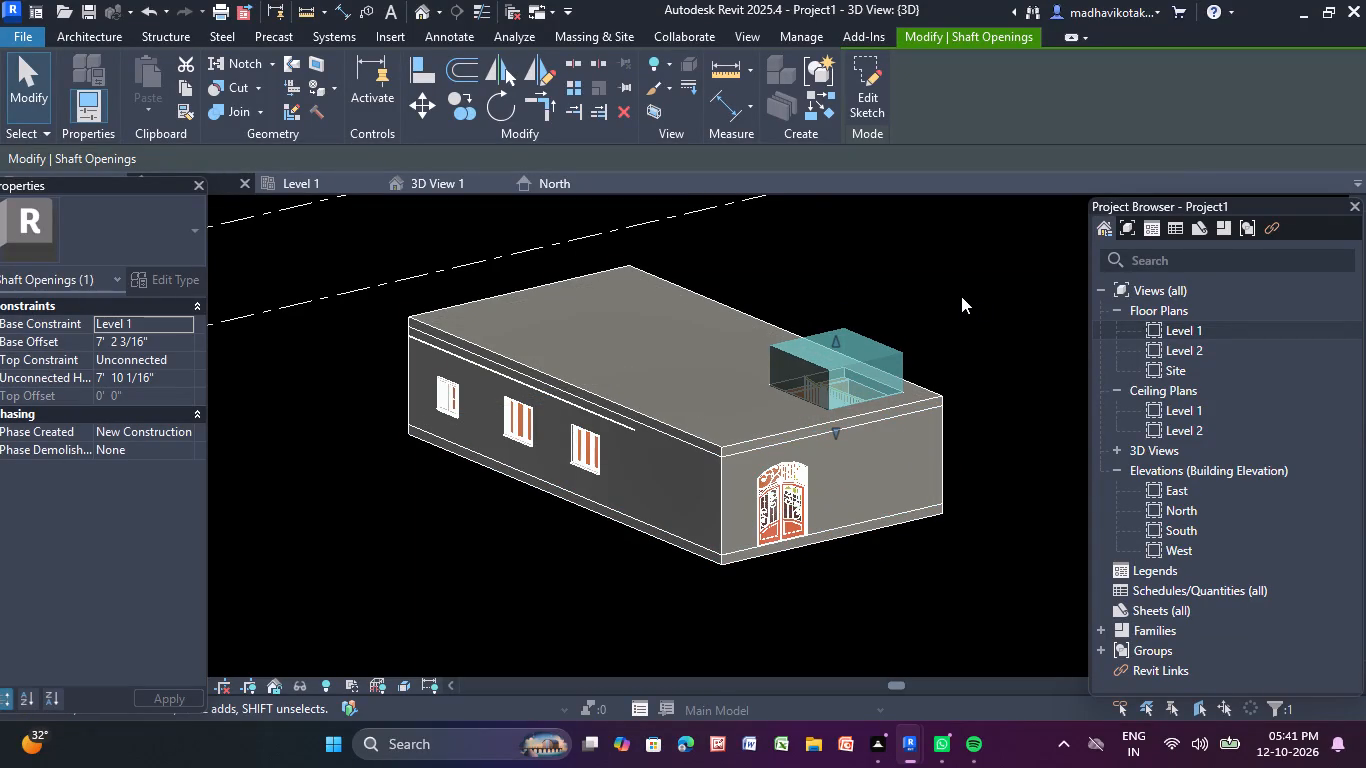
pyautogui.click(953, 281)
pyautogui.press('Escape')
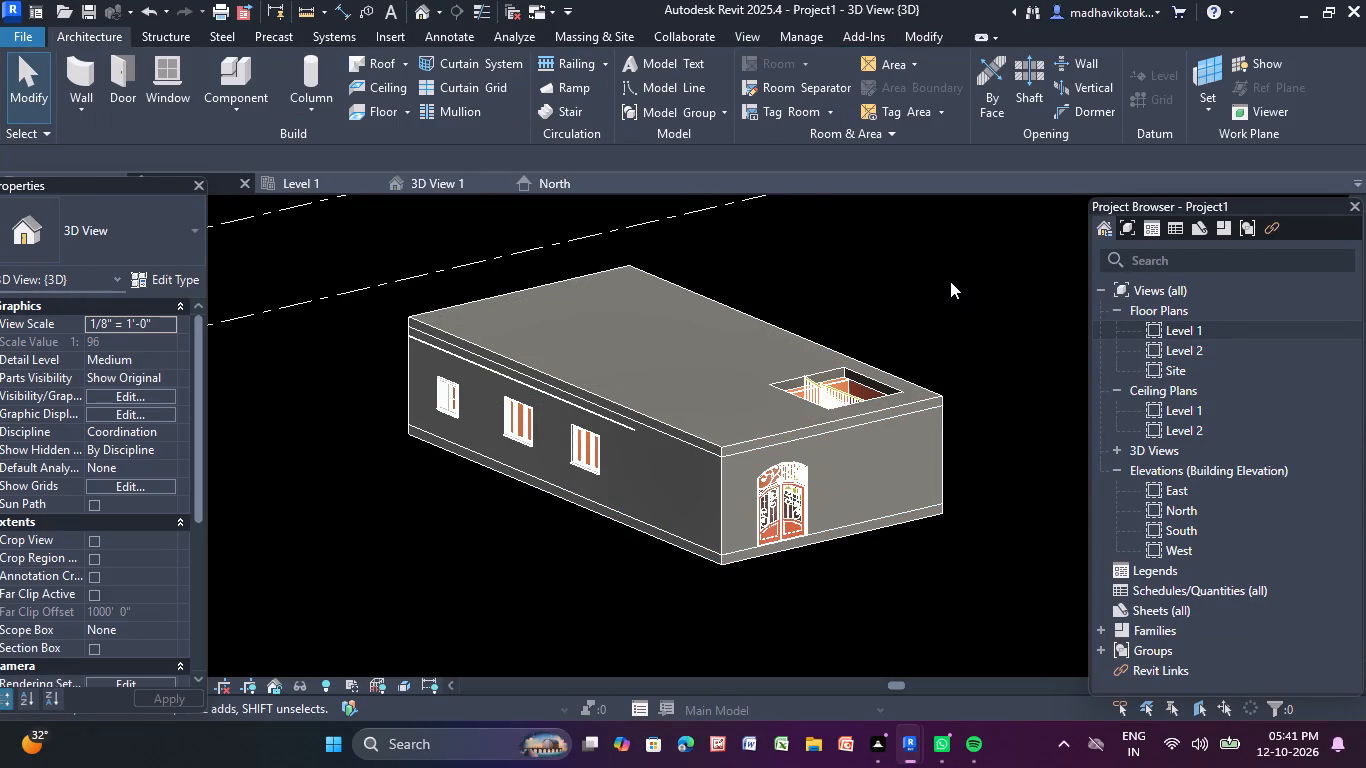
# Examine the windows along the building's long exterior walls from several angles in 3D.
pyautogui.moveTo(950, 281); pyautogui.dragTo(637, 272, button='middle')
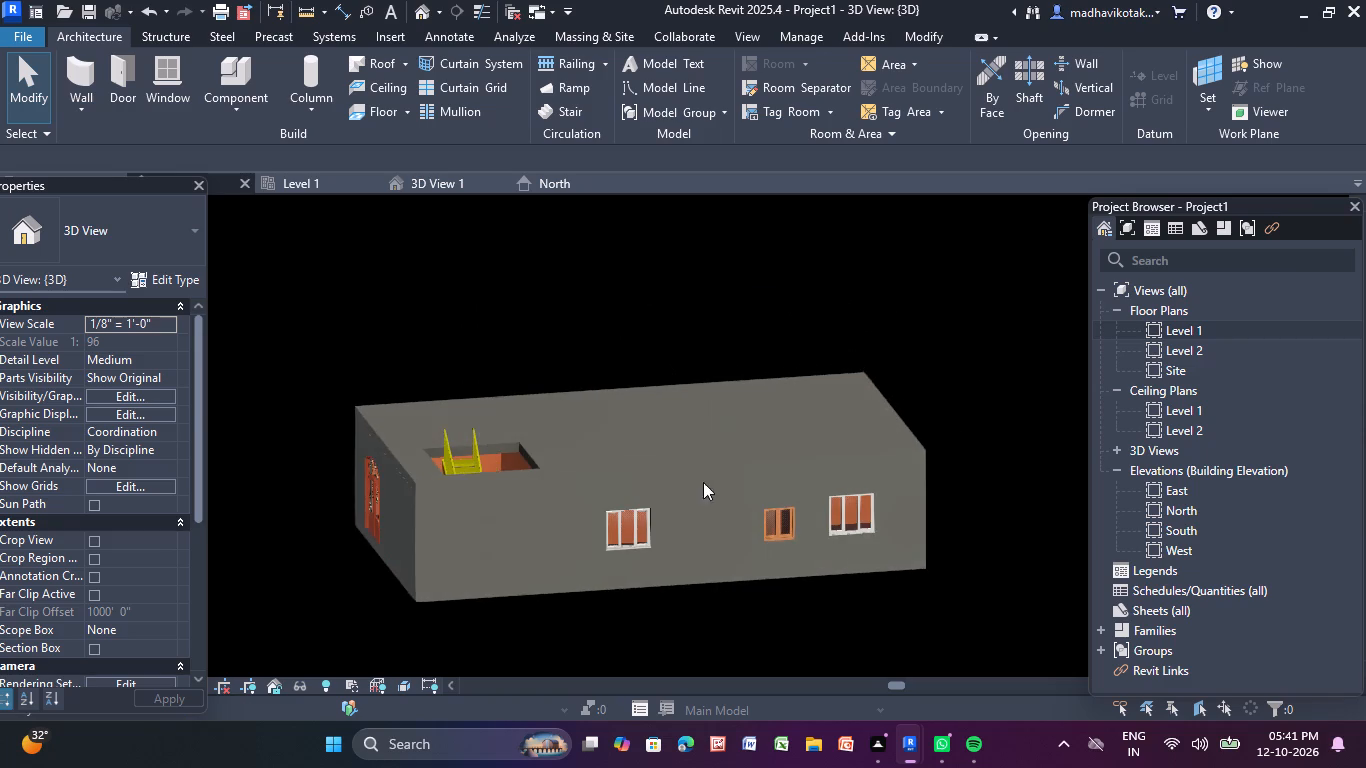
pyautogui.scroll(7, 638, 555)
pyautogui.moveTo(711, 331); pyautogui.dragTo(688, 263, button='middle')
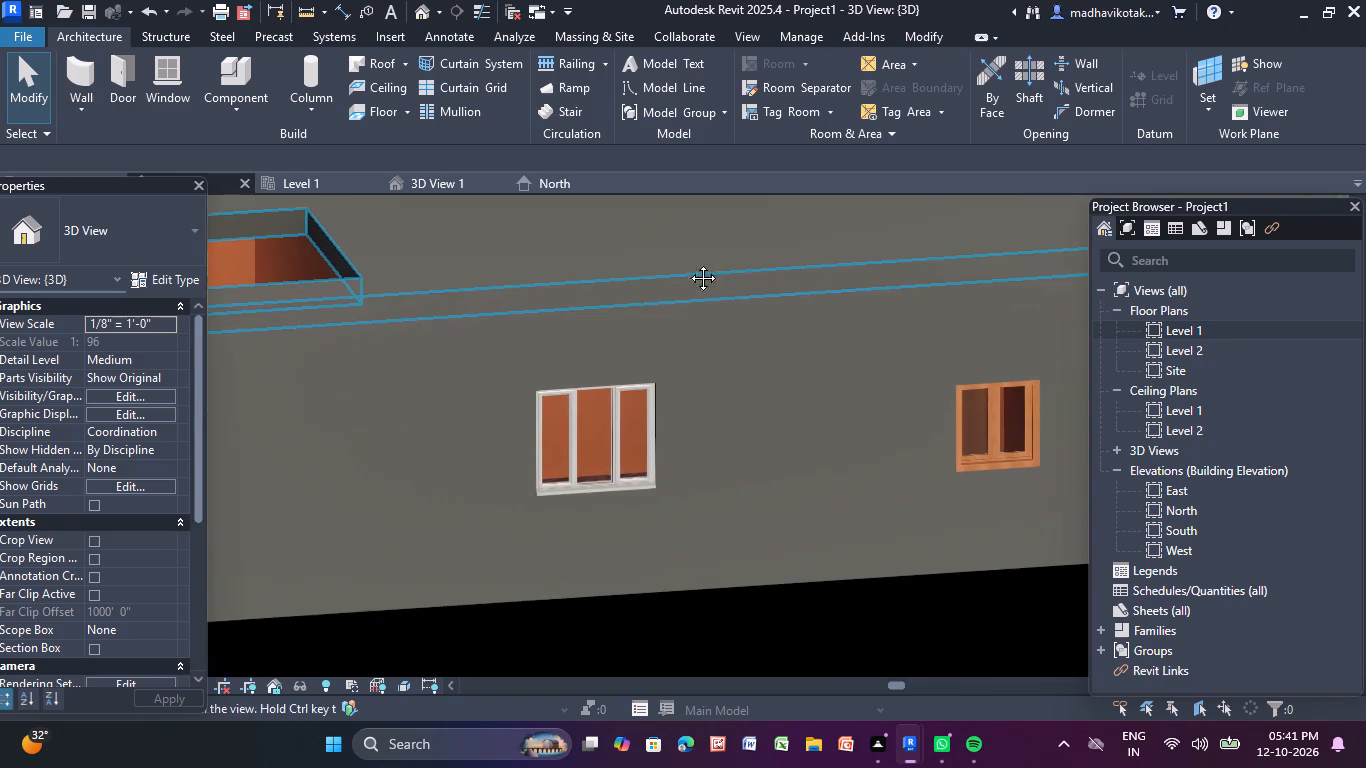
pyautogui.moveTo(688, 263); pyautogui.dragTo(578, 208, button='middle')
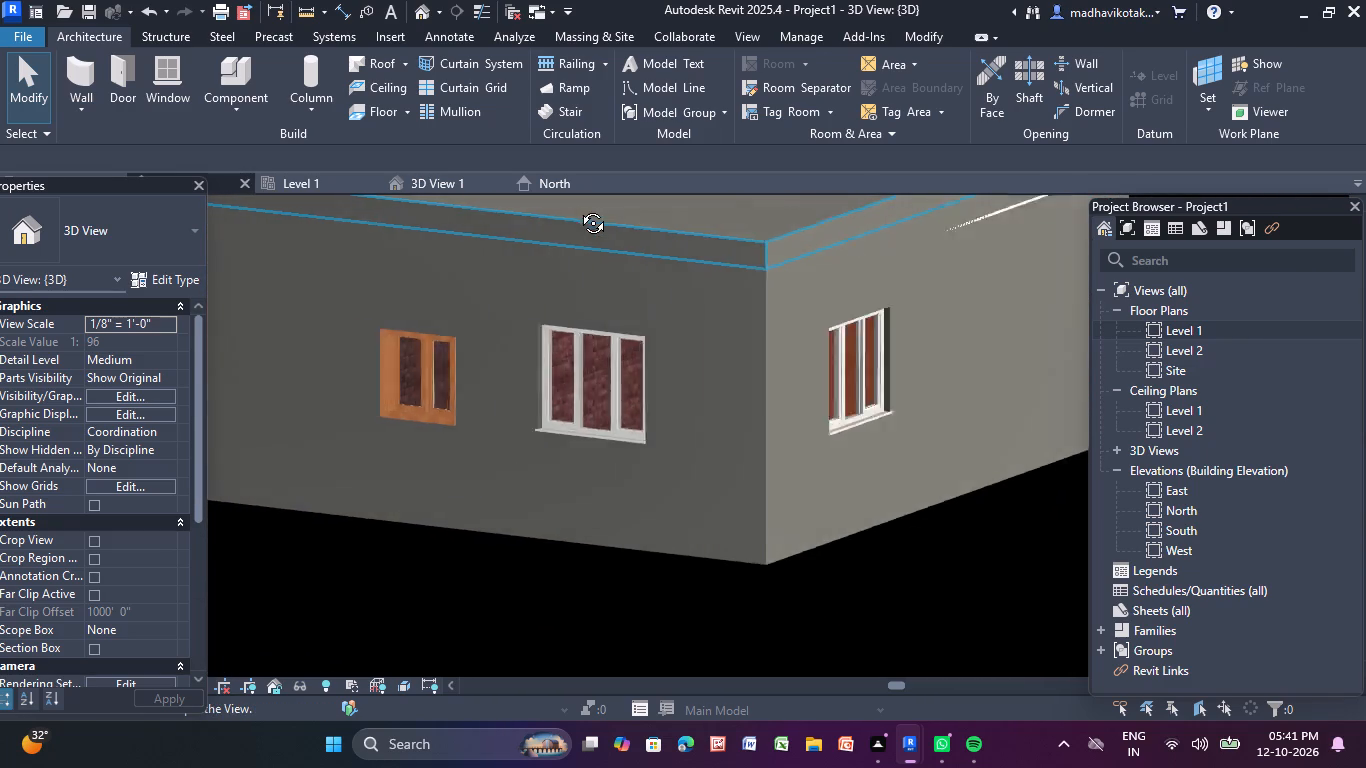
pyautogui.moveTo(578, 208); pyautogui.dragTo(679, 225, button='middle')
pyautogui.keyDown('shift'); pyautogui.scroll(3, 587, 402); pyautogui.keyUp('shift')
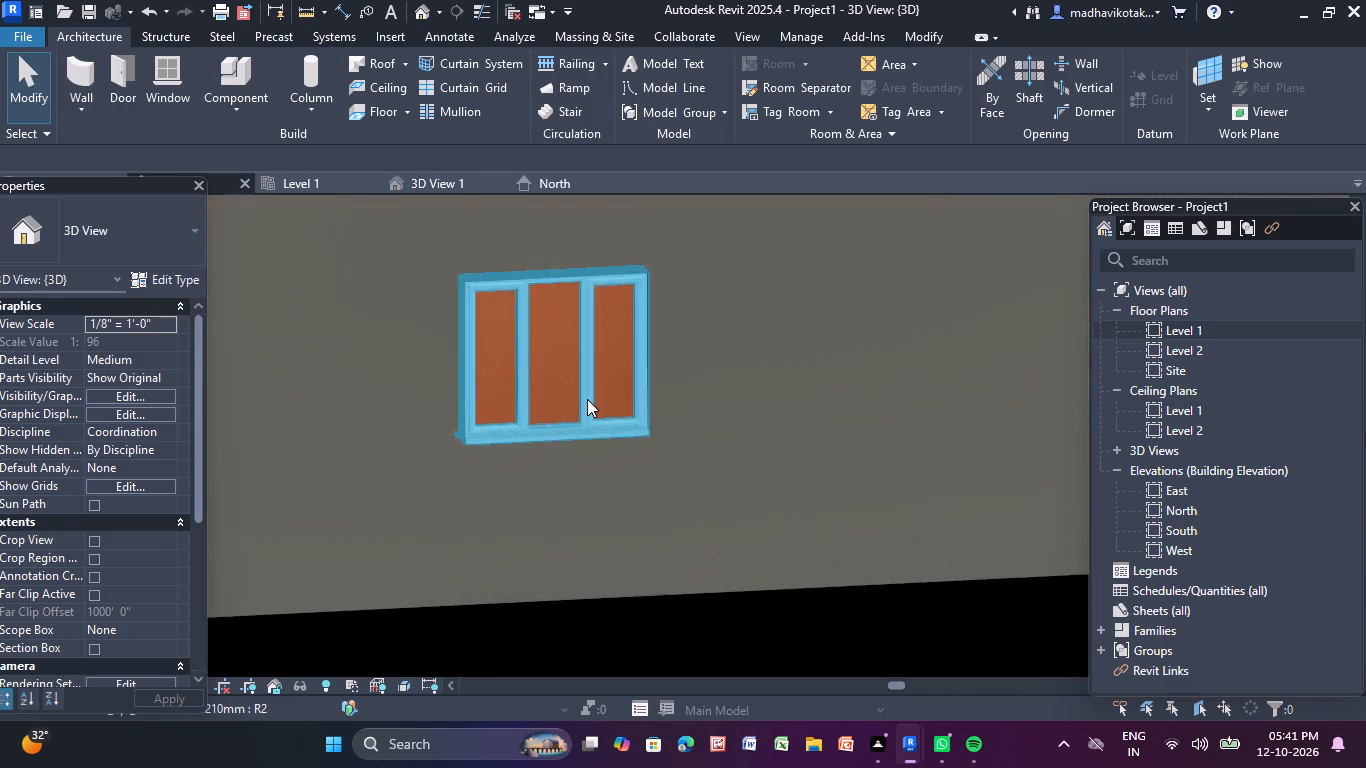
pyautogui.keyDown('shift'); pyautogui.scroll(4, 587, 399); pyautogui.keyUp('shift')
pyautogui.scroll(-5, 587, 398)
pyautogui.scroll(-2, 903, 545)
pyautogui.moveTo(900, 542); pyautogui.dragTo(305, 403, button='middle')
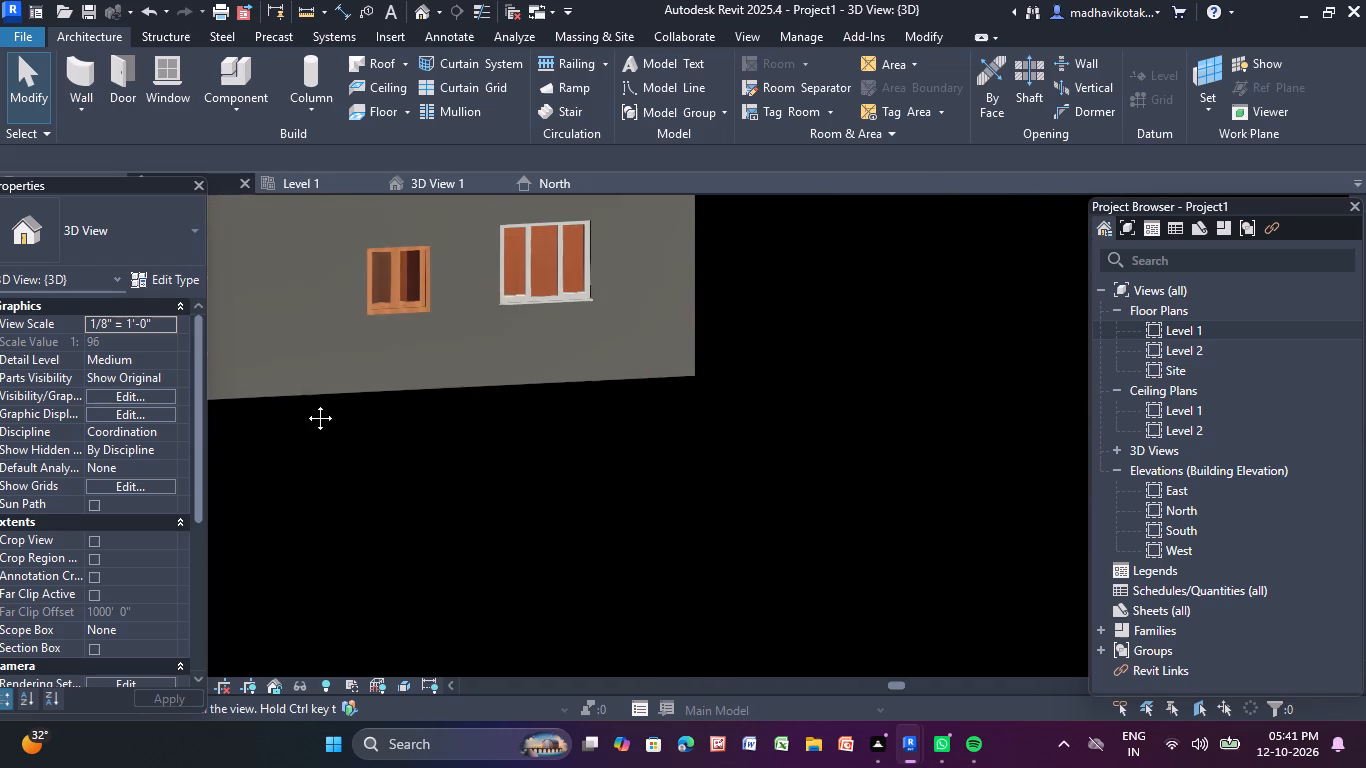
pyautogui.moveTo(305, 403); pyautogui.dragTo(306, 399, button='middle')
pyautogui.scroll(5, 499, 240)
pyautogui.moveTo(679, 282); pyautogui.dragTo(697, 312, button='middle')
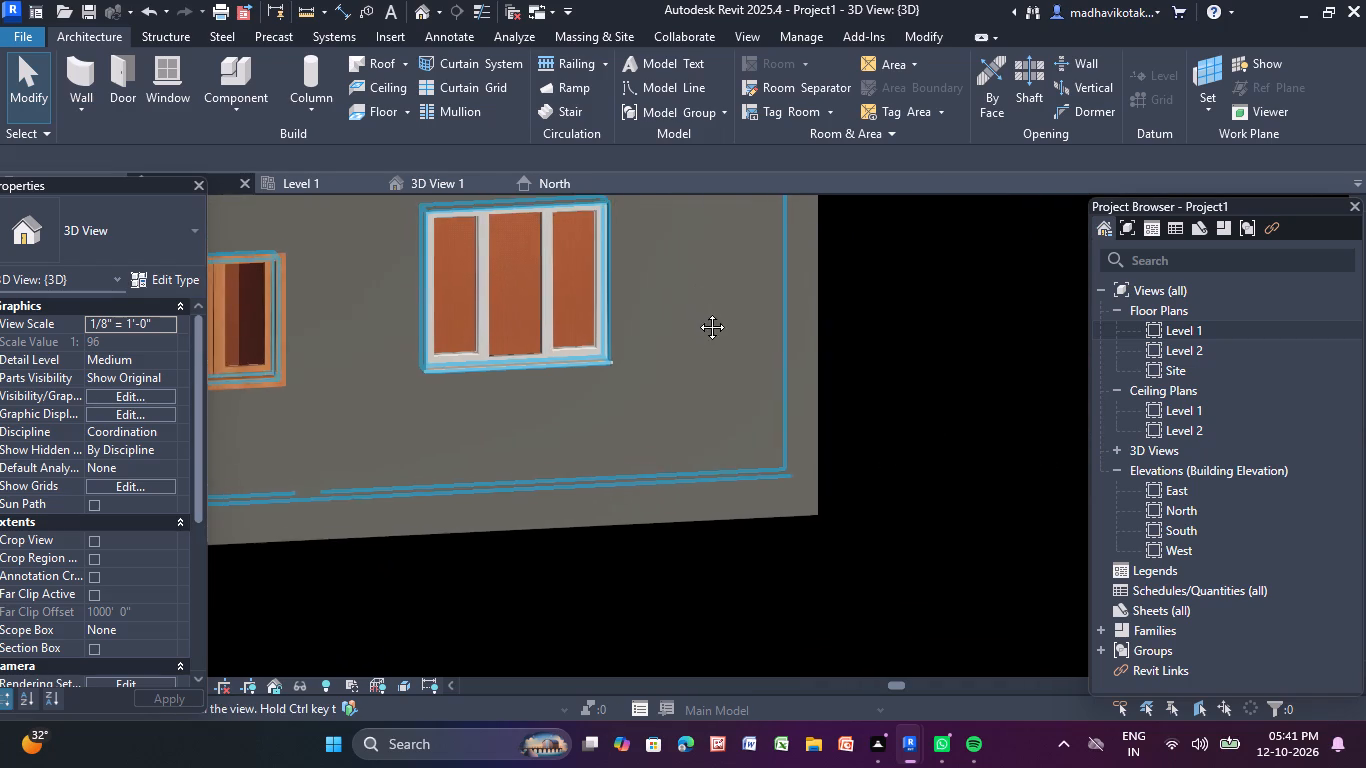
pyautogui.moveTo(697, 312); pyautogui.dragTo(844, 316, button='middle')
pyautogui.scroll(-4, 837, 320)
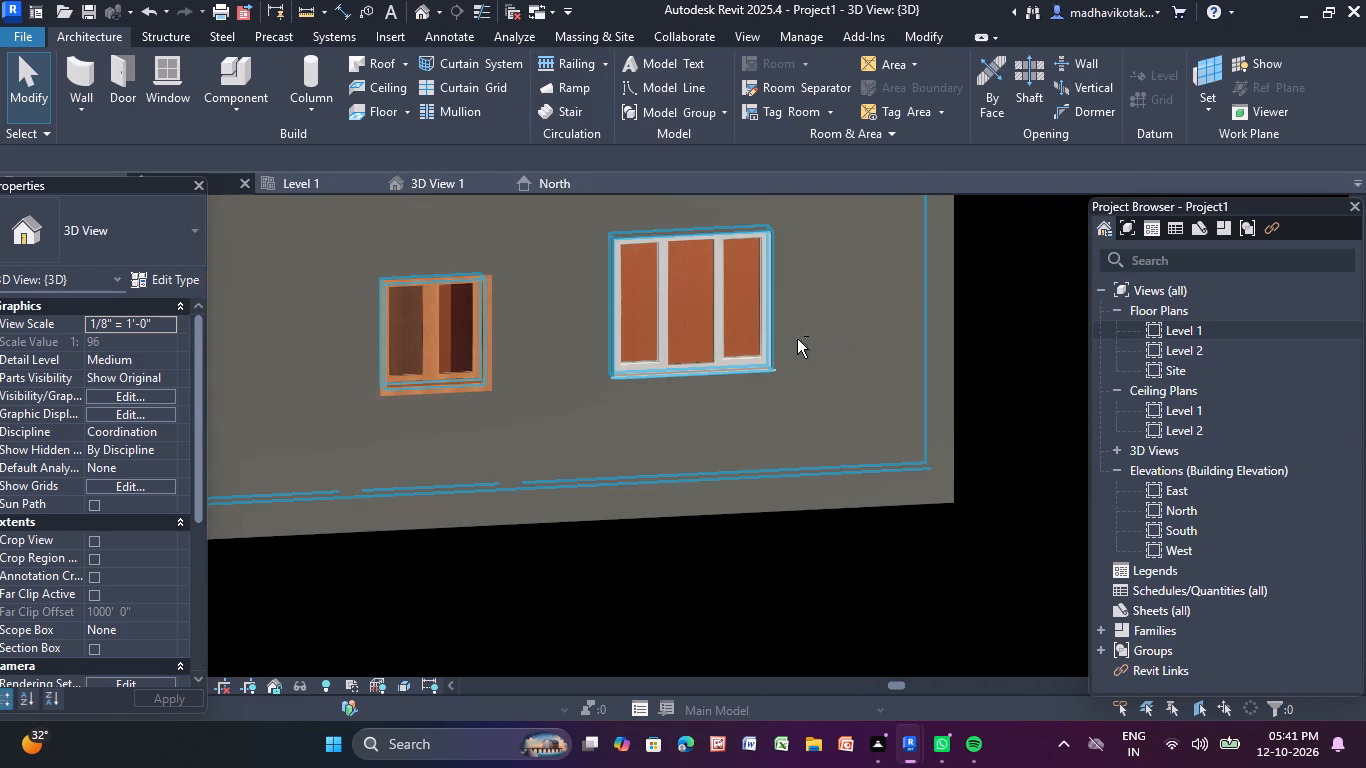
pyautogui.keyDown('shift'); pyautogui.scroll(7, 739, 303); pyautogui.keyUp('shift')
pyautogui.scroll(-14, 732, 293)
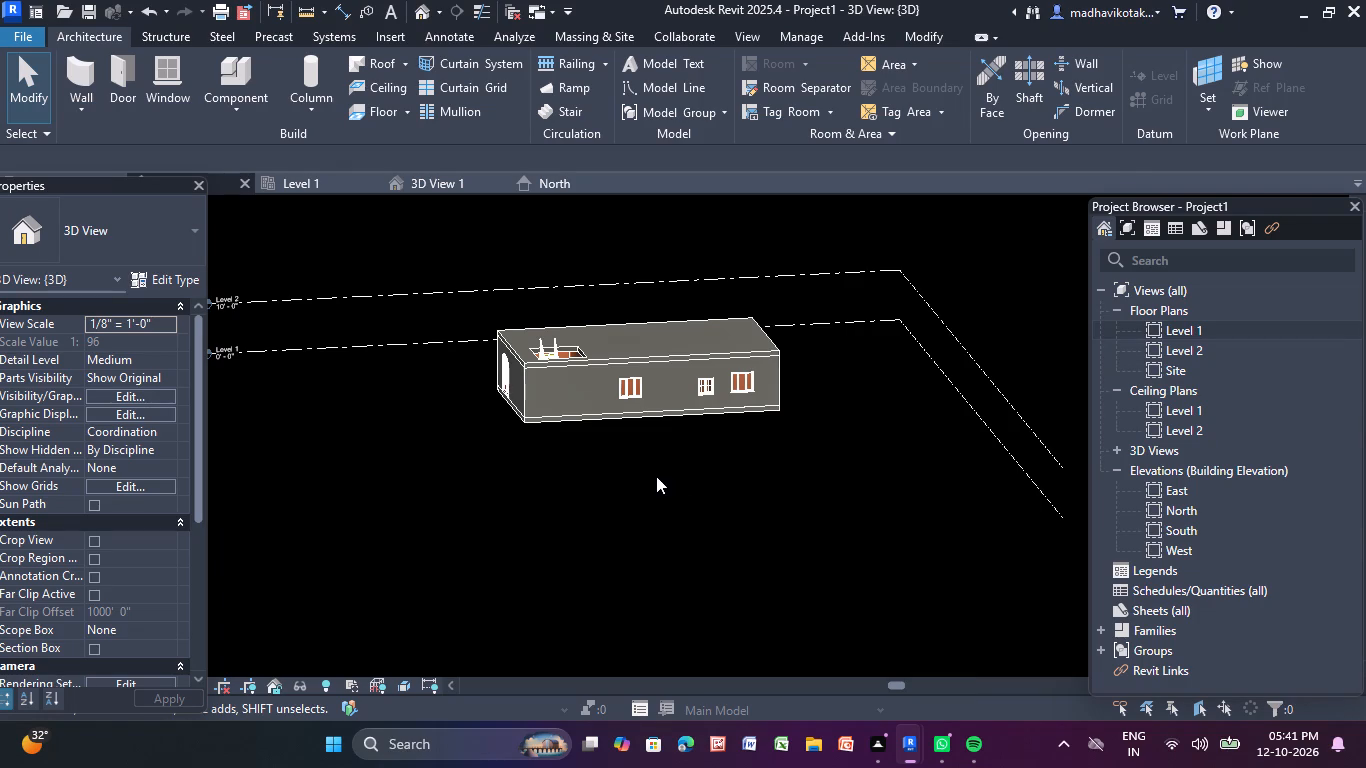
# Examine the arched entrance door, the roof and the stair shaft opening in 3D.
pyautogui.keyDown('shift'); pyautogui.moveTo(620, 487); pyautogui.dragTo(897, 475, button='middle'); pyautogui.keyUp('shift')
pyautogui.scroll(6, 694, 321)
pyautogui.scroll(1, 582, 323)
pyautogui.moveTo(582, 322); pyautogui.dragTo(625, 358, button='middle')
pyautogui.moveTo(924, 308); pyautogui.dragTo(904, 349, button='middle')
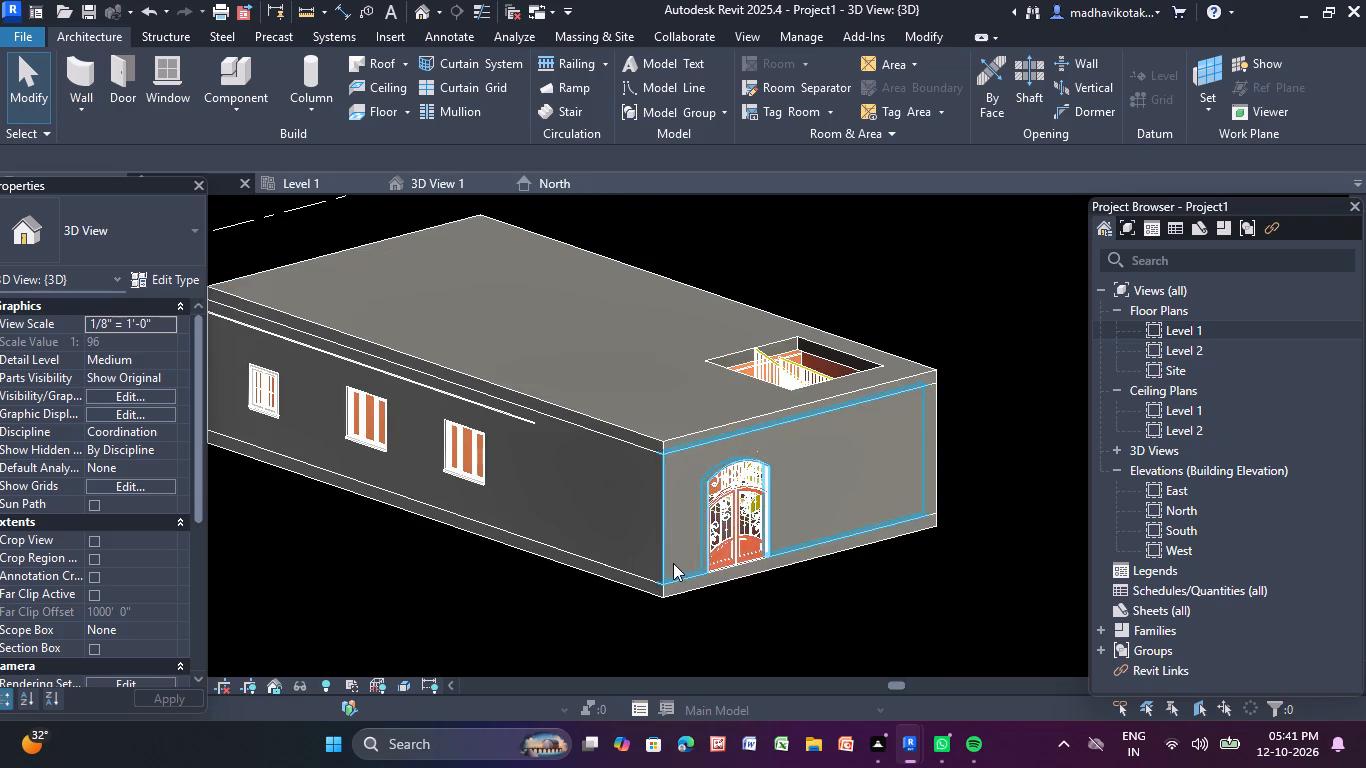
pyautogui.scroll(9, 714, 530)
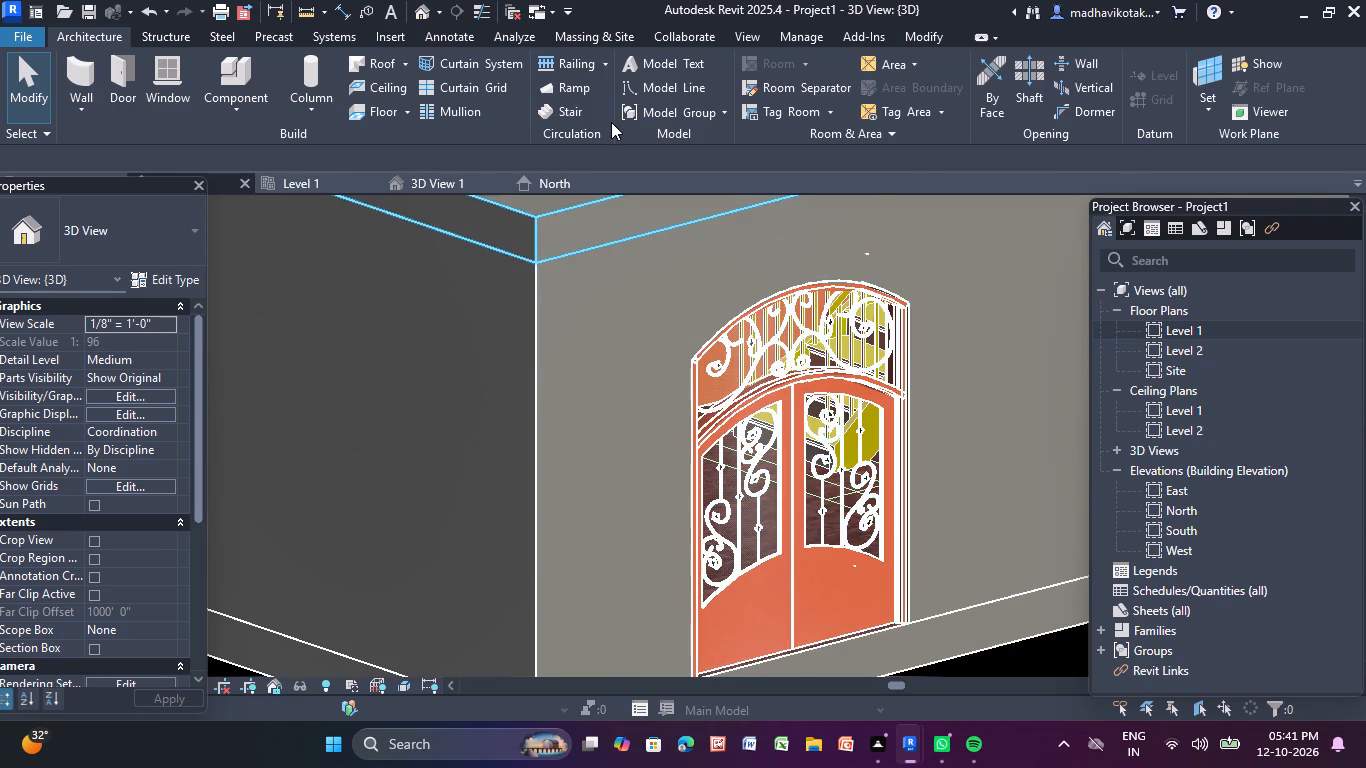
pyautogui.scroll(-3, 611, 123)
pyautogui.scroll(2, 611, 123)
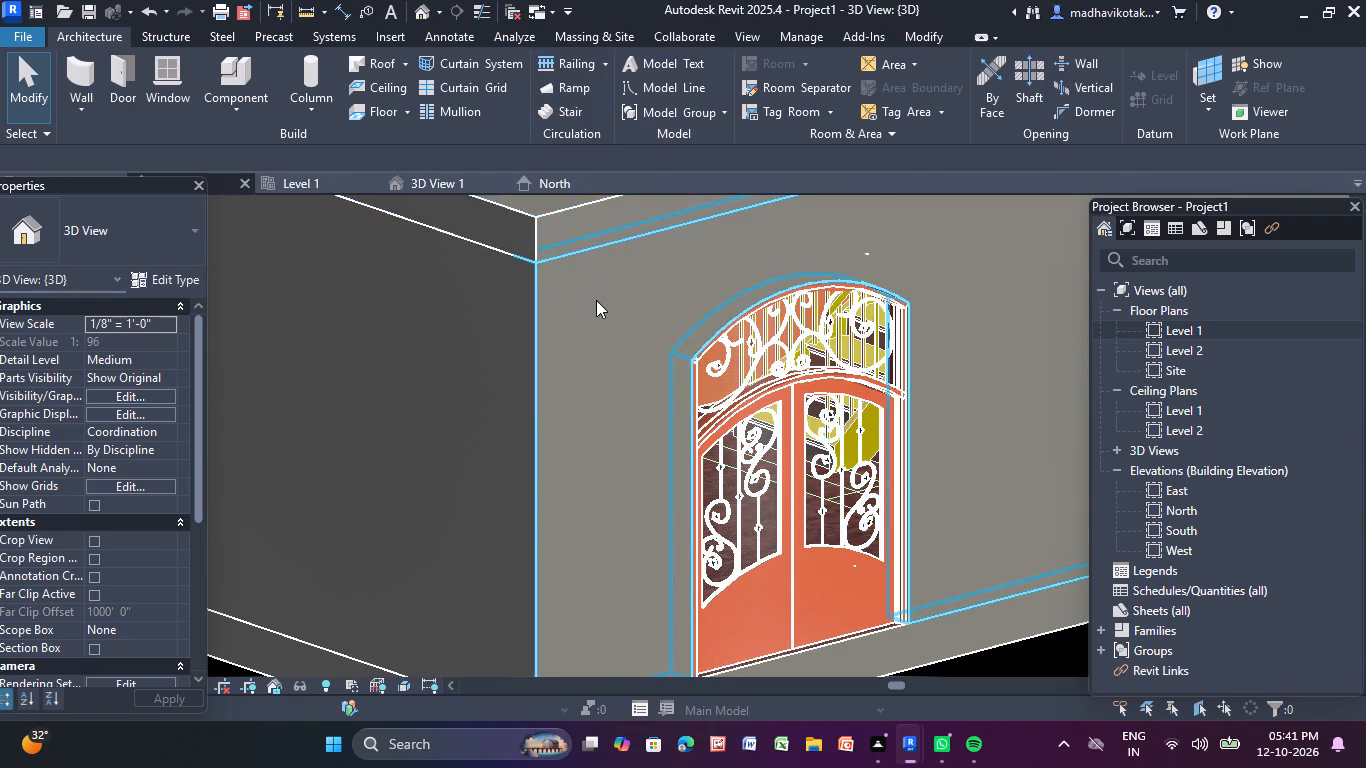
pyautogui.scroll(-6, 596, 300)
pyautogui.moveTo(596, 300); pyautogui.dragTo(699, 436, button='middle')
pyautogui.scroll(1, 699, 436)
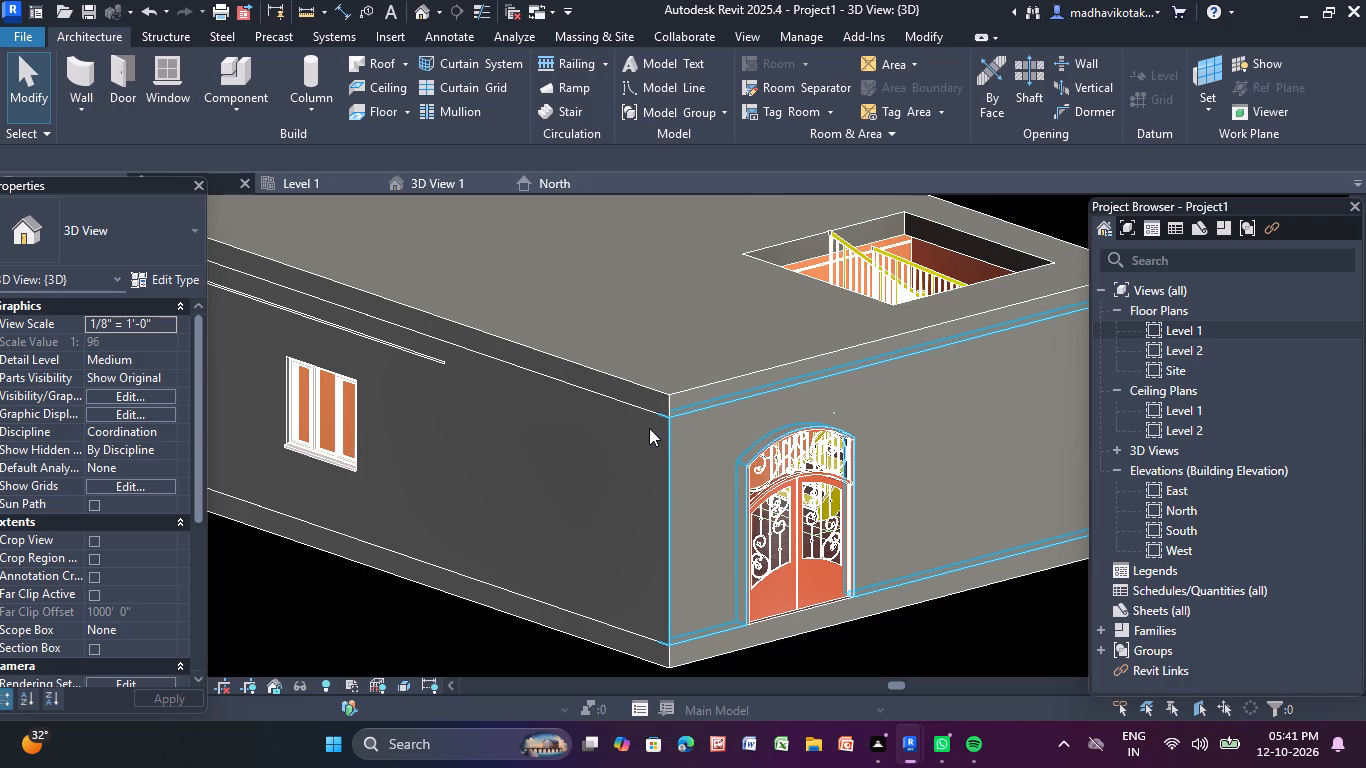
pyautogui.scroll(-2, 659, 237)
pyautogui.moveTo(623, 262); pyautogui.dragTo(616, 331, button='middle')
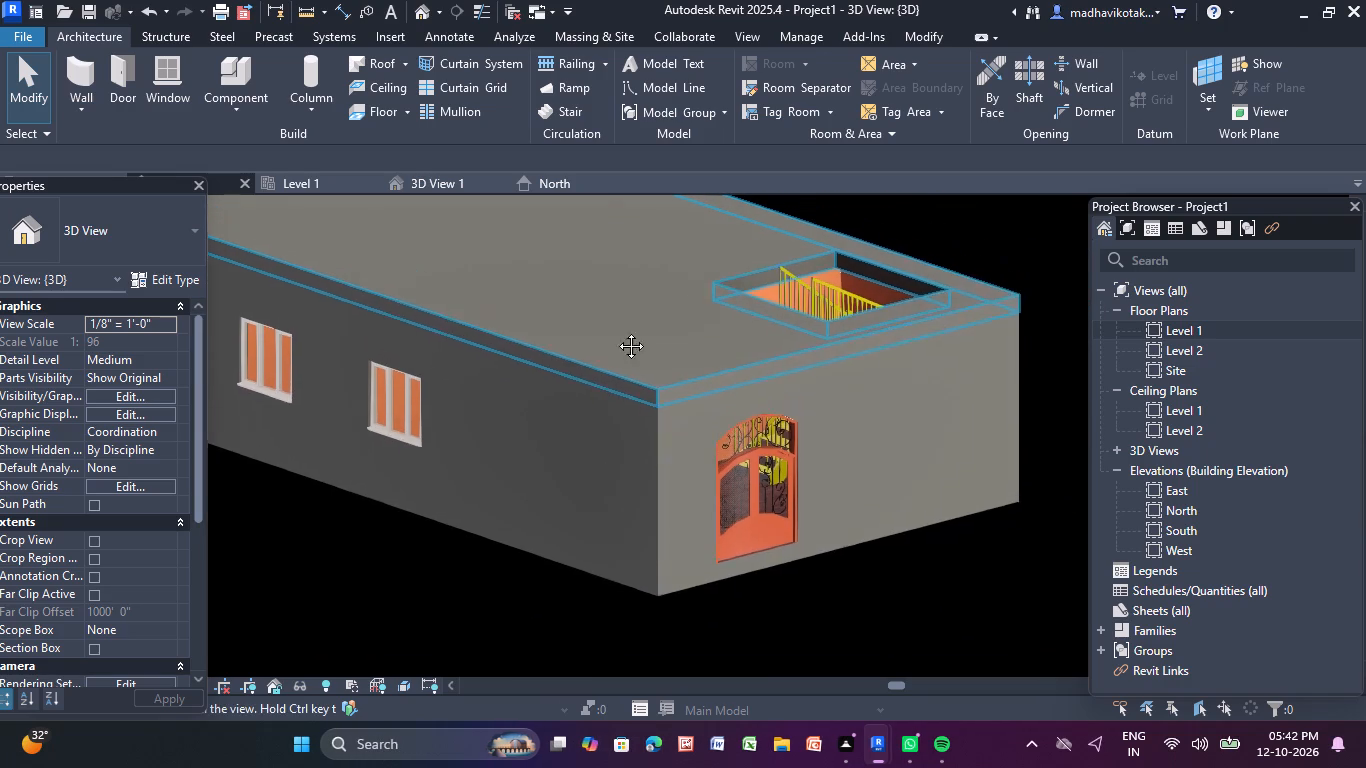
pyautogui.moveTo(616, 331); pyautogui.dragTo(633, 397, button='middle')
pyautogui.scroll(-1, 633, 397)
pyautogui.scroll(-2, 560, 355)
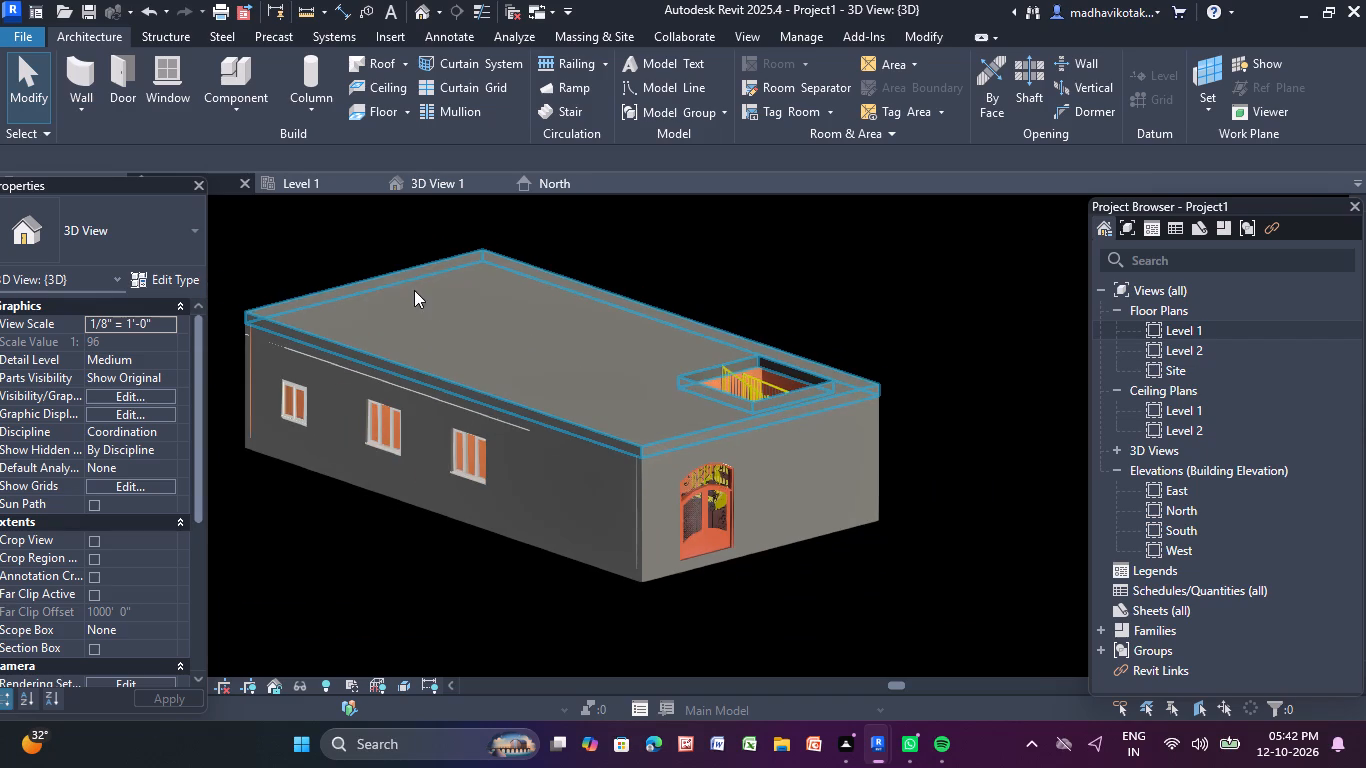
pyautogui.moveTo(413, 287); pyautogui.dragTo(540, 263, button='middle')
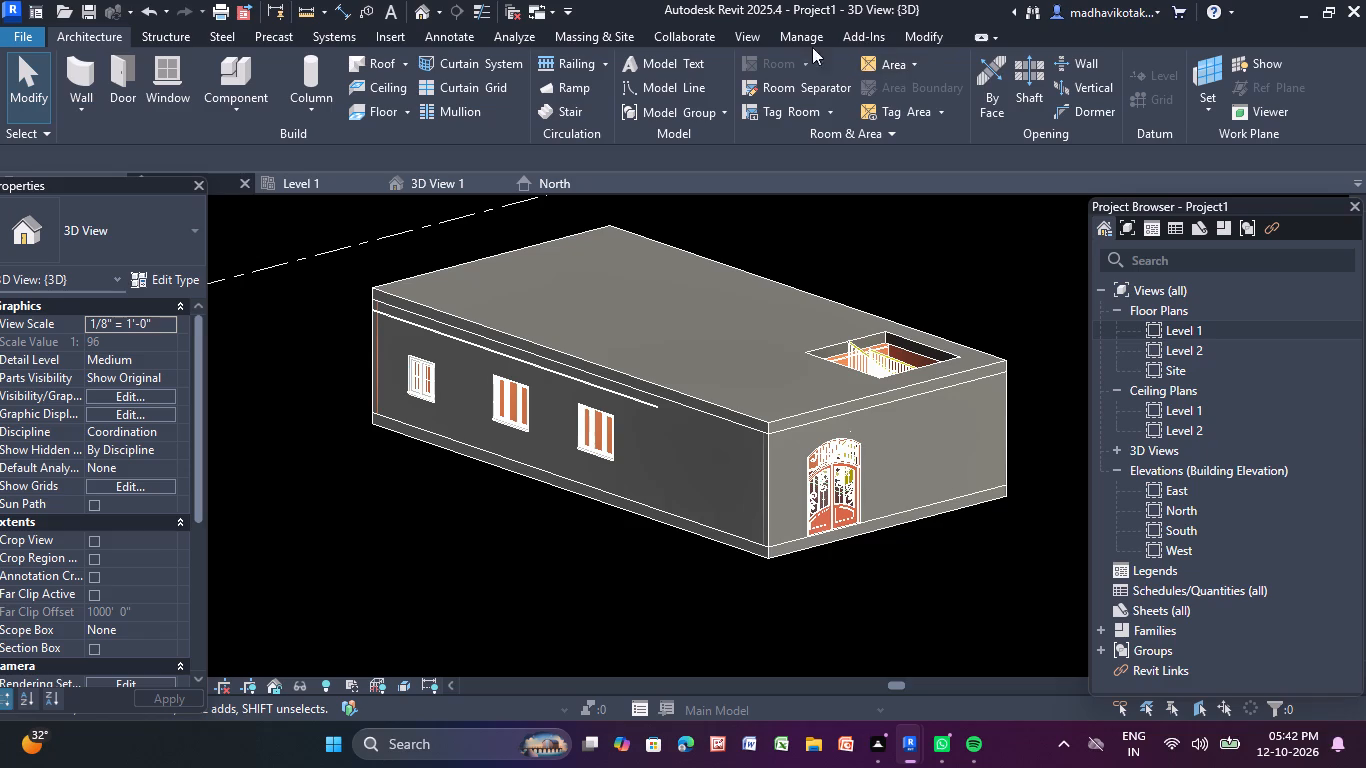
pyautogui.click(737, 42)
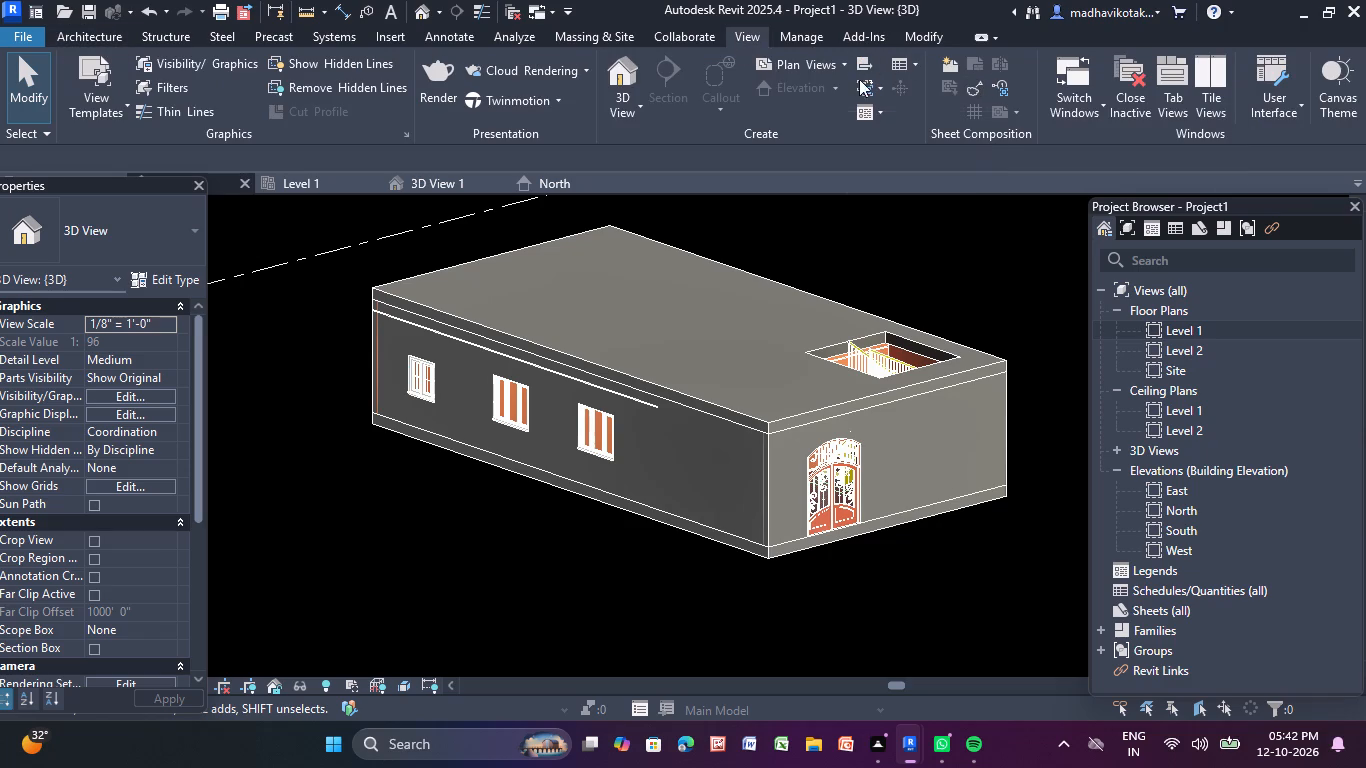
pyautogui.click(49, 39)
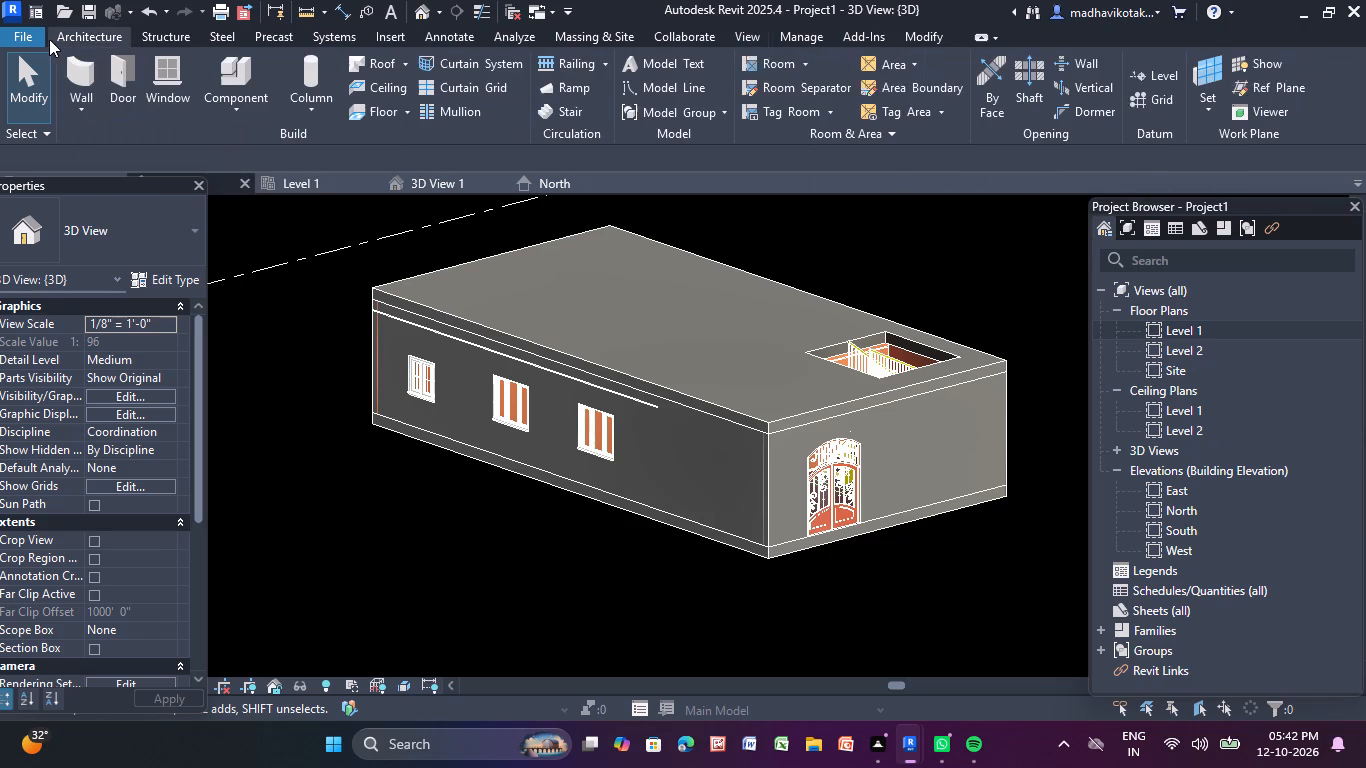
# In the North elevation, add two levels above Level 2 by picking existing level lines with a 10' offset.
pyautogui.click(324, 185)
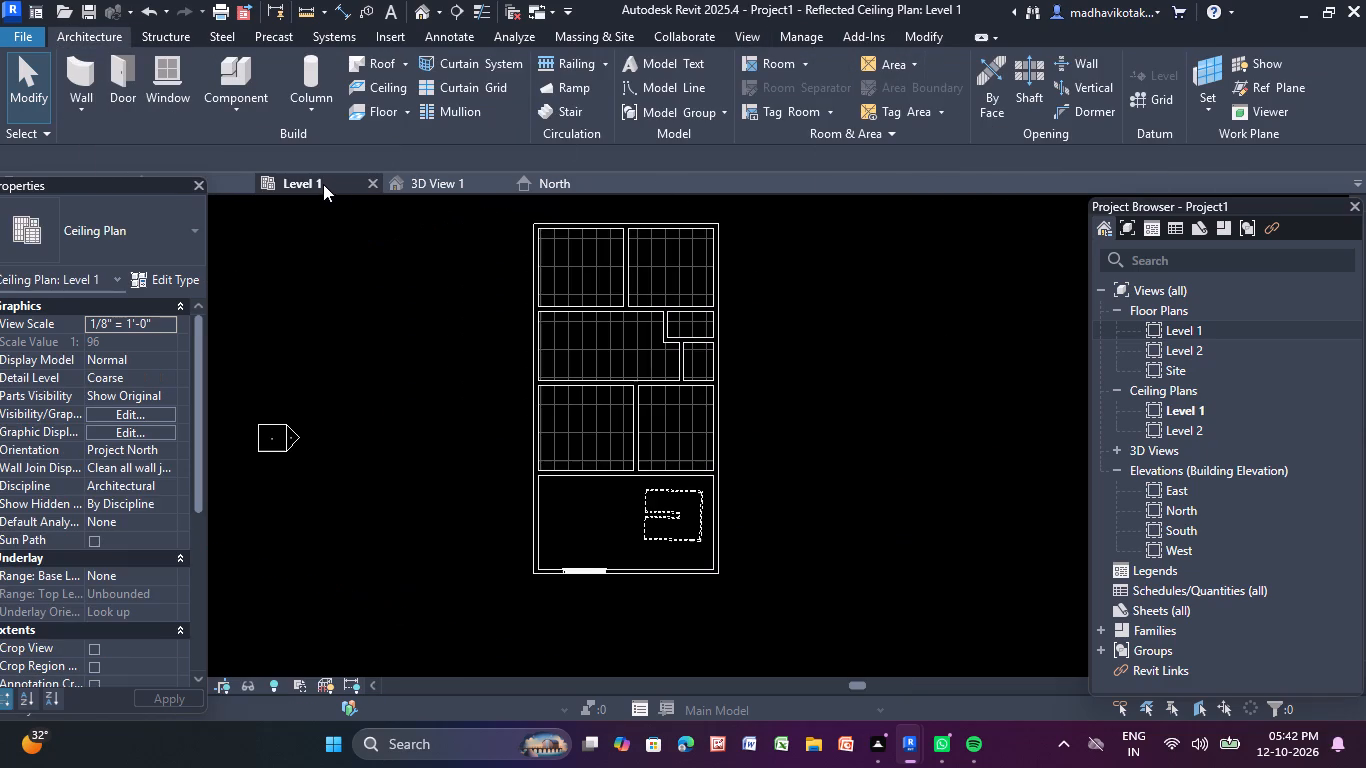
pyautogui.click(539, 176)
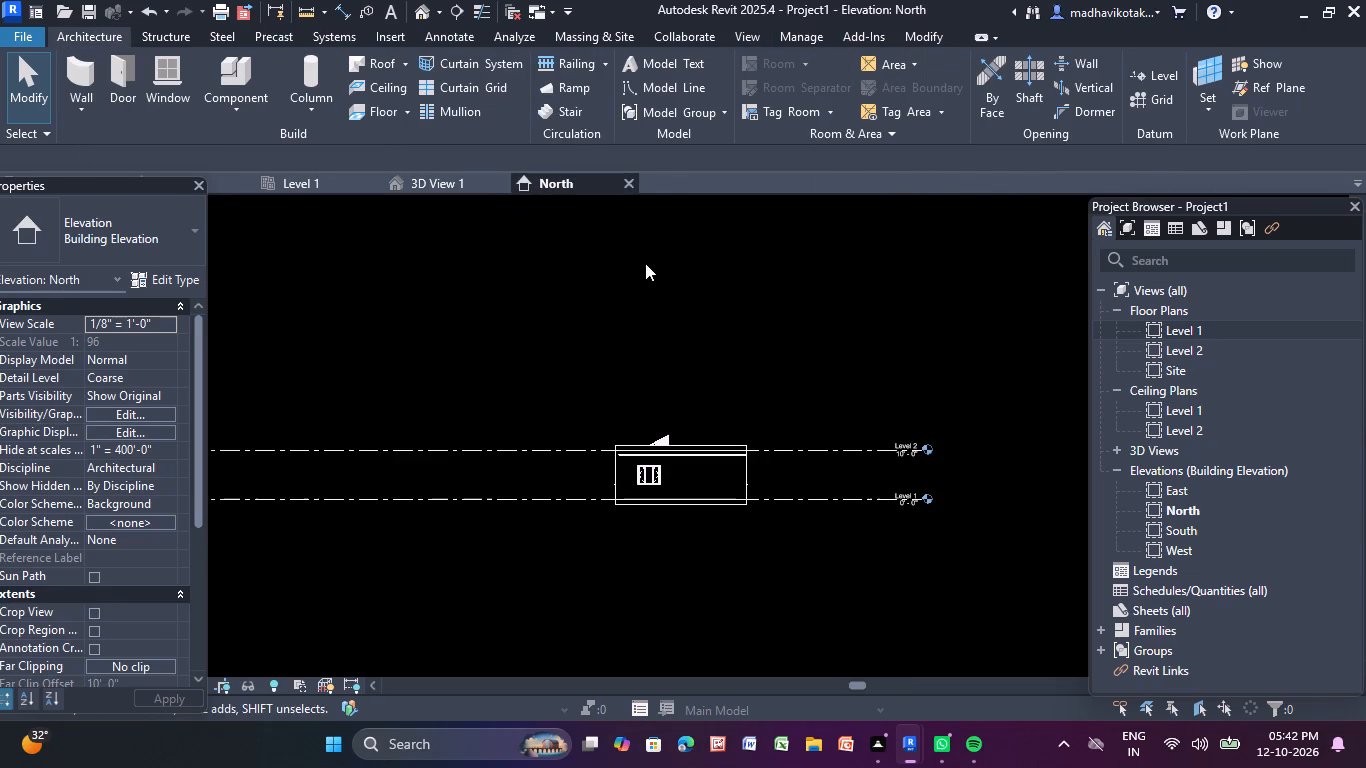
pyautogui.moveTo(623, 482); pyautogui.dragTo(616, 468, button='middle')
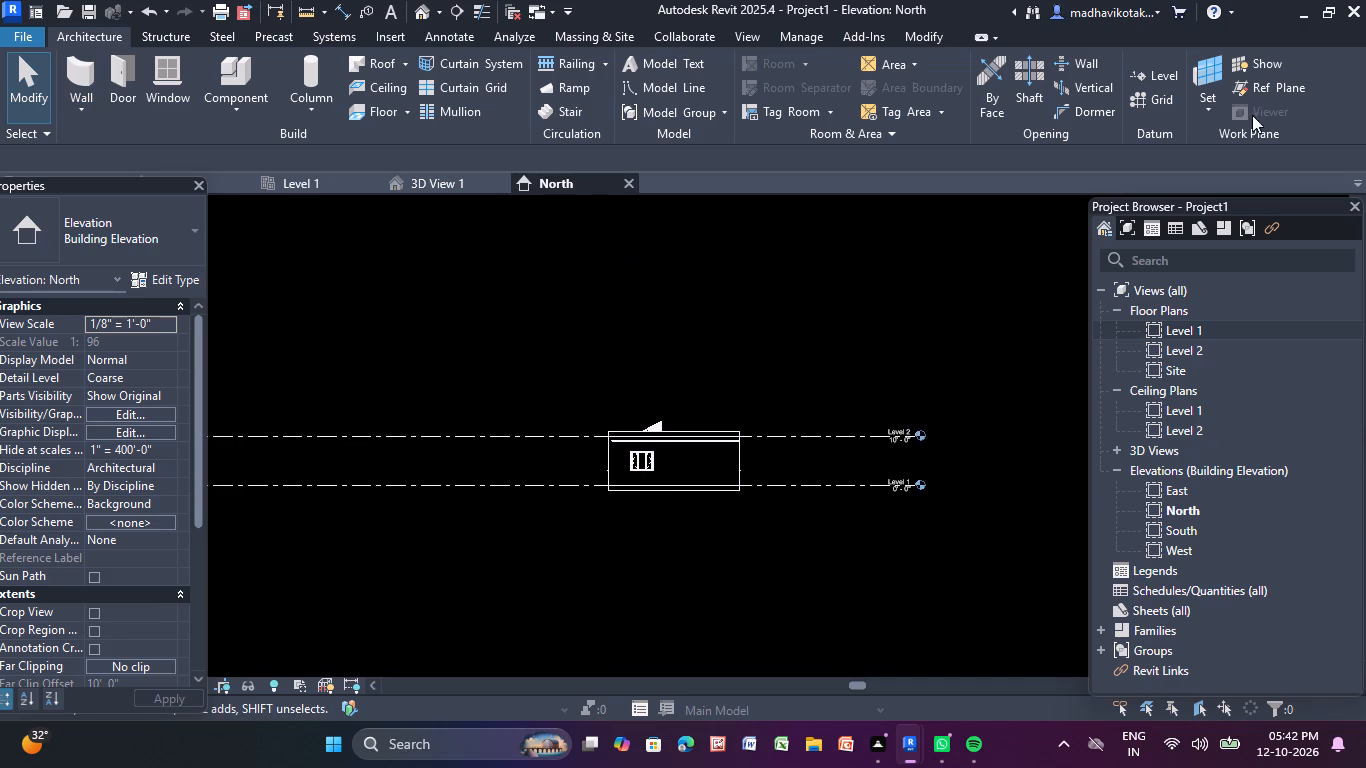
pyautogui.click(1156, 76)
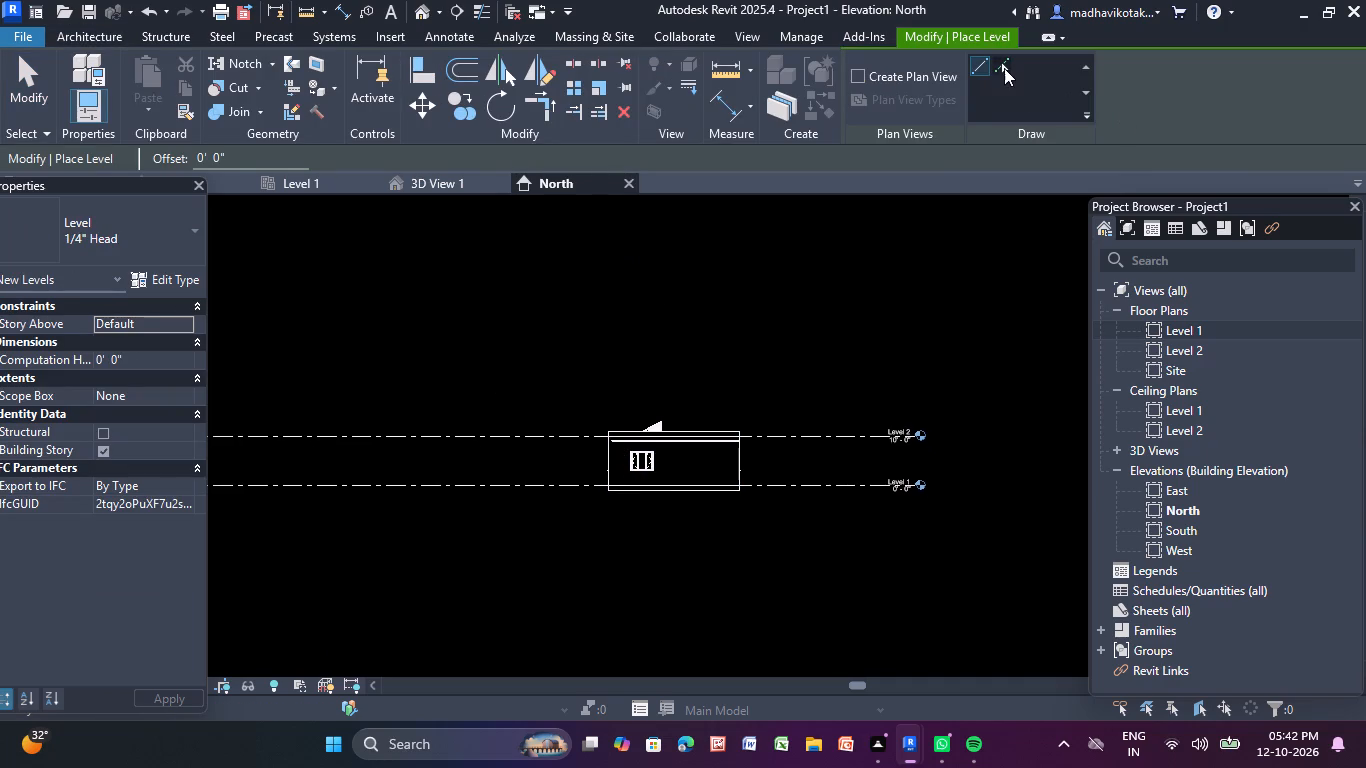
pyautogui.click(1006, 65)
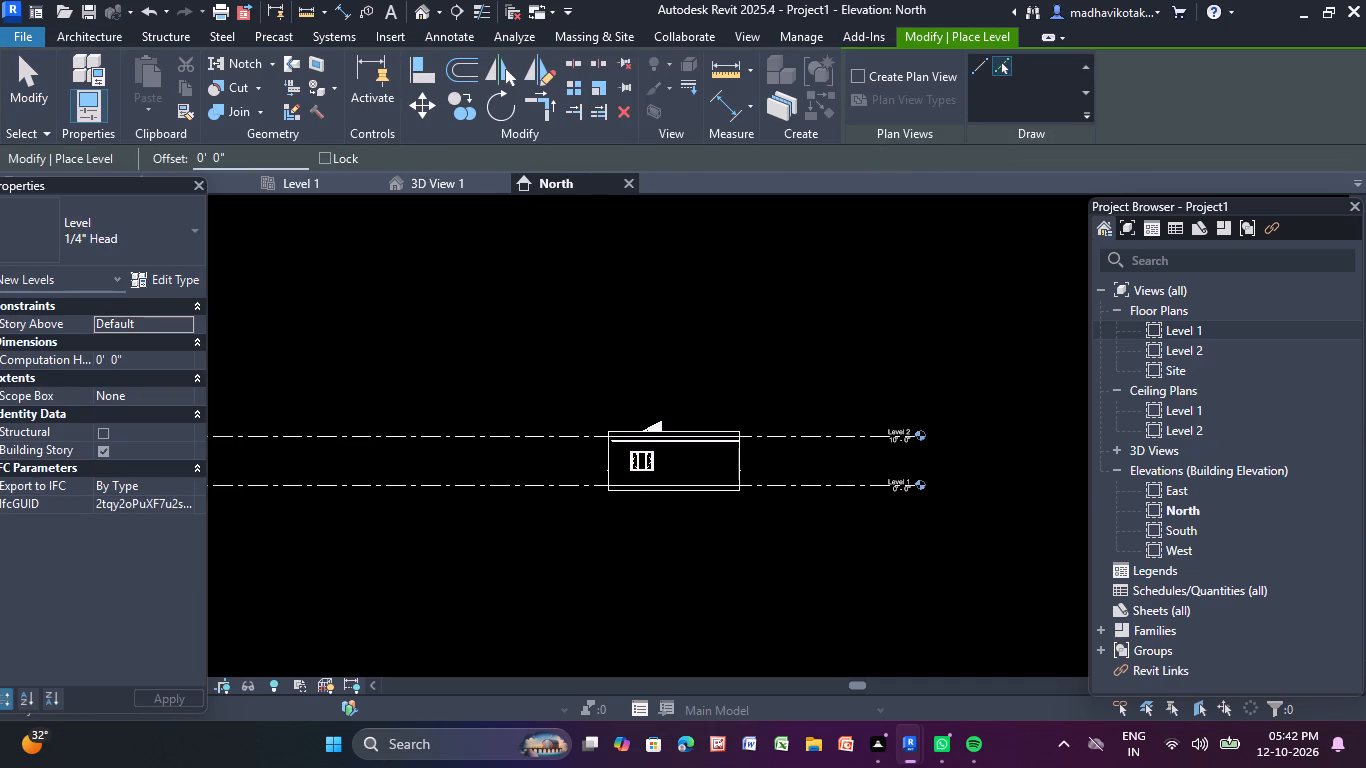
pyautogui.click(254, 150)
pyautogui.press('BackSpace')
pyautogui.press('BackSpace')
pyautogui.press('BackSpace')
pyautogui.press('BackSpace')
pyautogui.press('BackSpace')
pyautogui.press('BackSpace')
pyautogui.press('BackSpace')
pyautogui.press('BackSpace')
pyautogui.press('BackSpace')
pyautogui.press('BackSpace')
pyautogui.press('BackSpace')
pyautogui.press('BackSpace')
pyautogui.press('BackSpace')
pyautogui.write("10'")
pyautogui.press('Return')
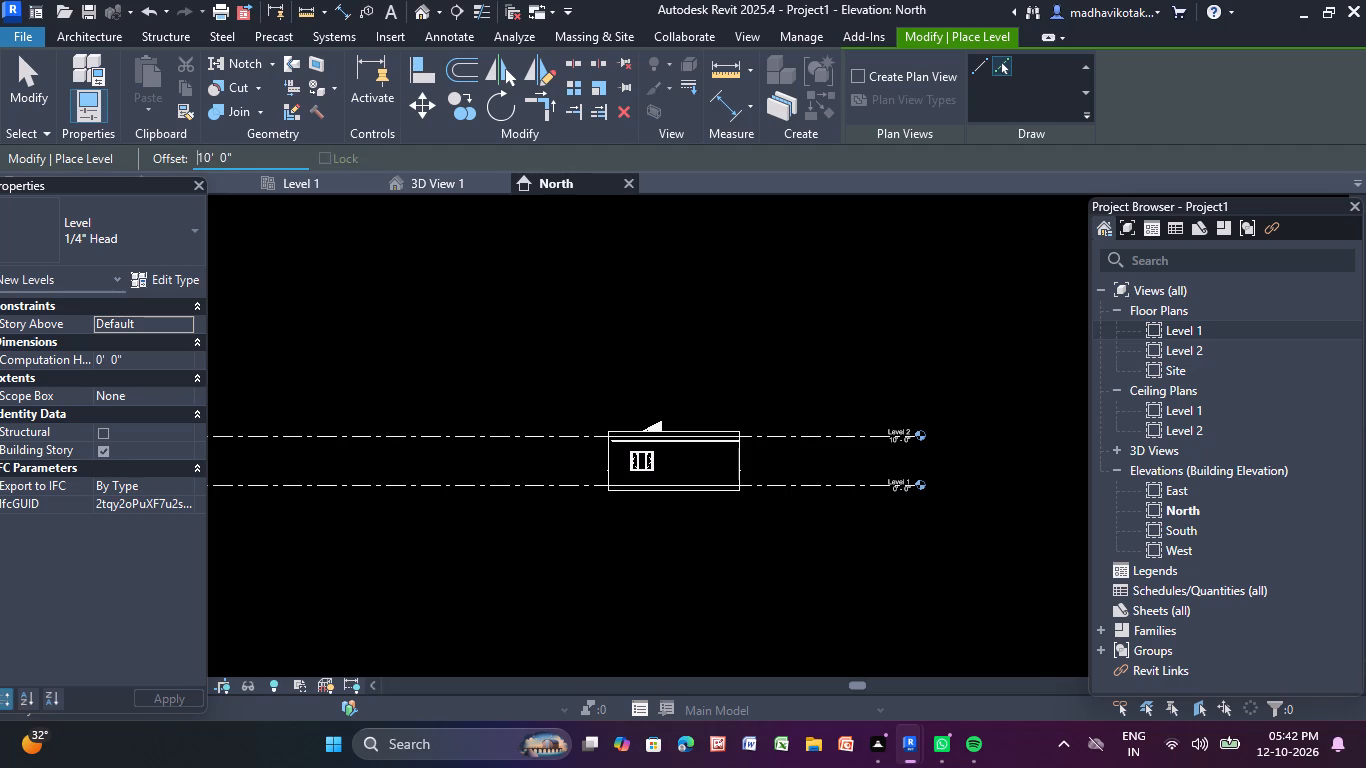
pyautogui.click(996, 70)
pyautogui.click(830, 429)
pyautogui.click(861, 382)
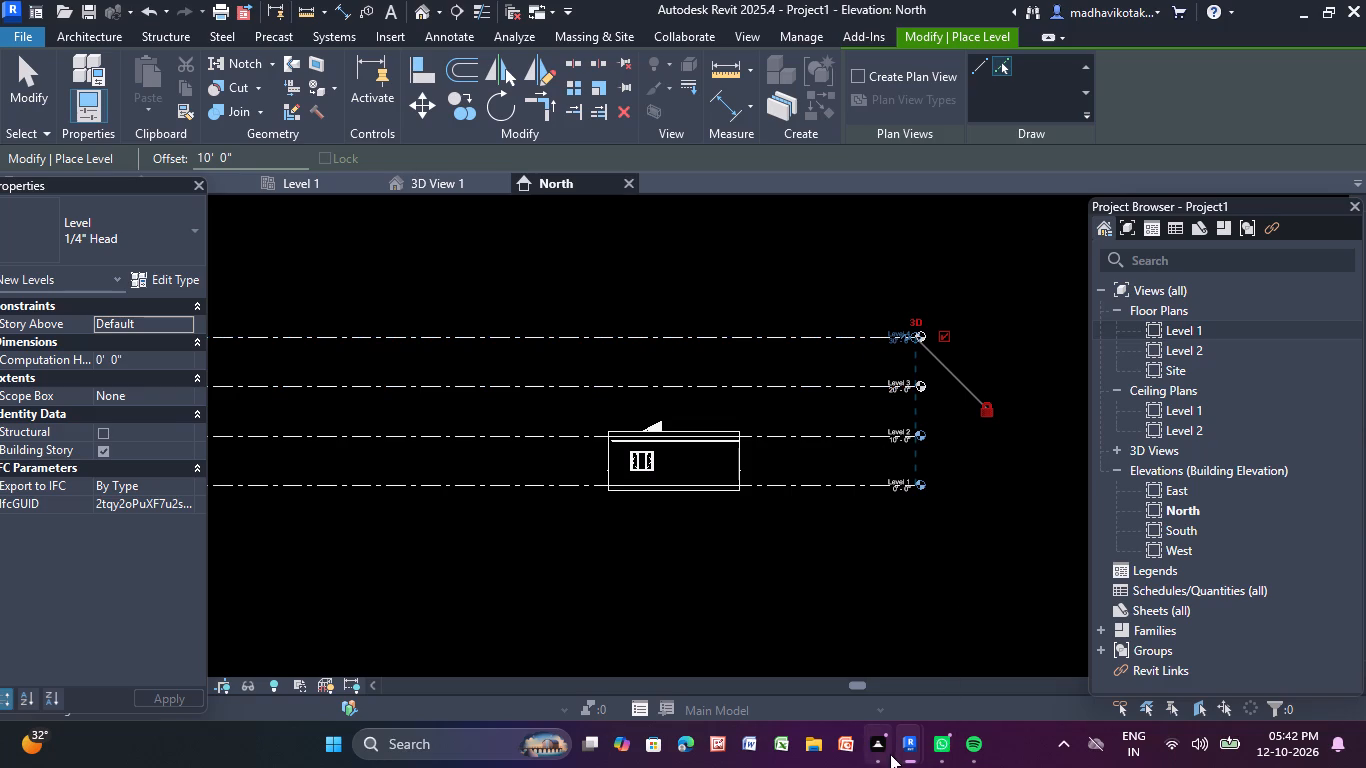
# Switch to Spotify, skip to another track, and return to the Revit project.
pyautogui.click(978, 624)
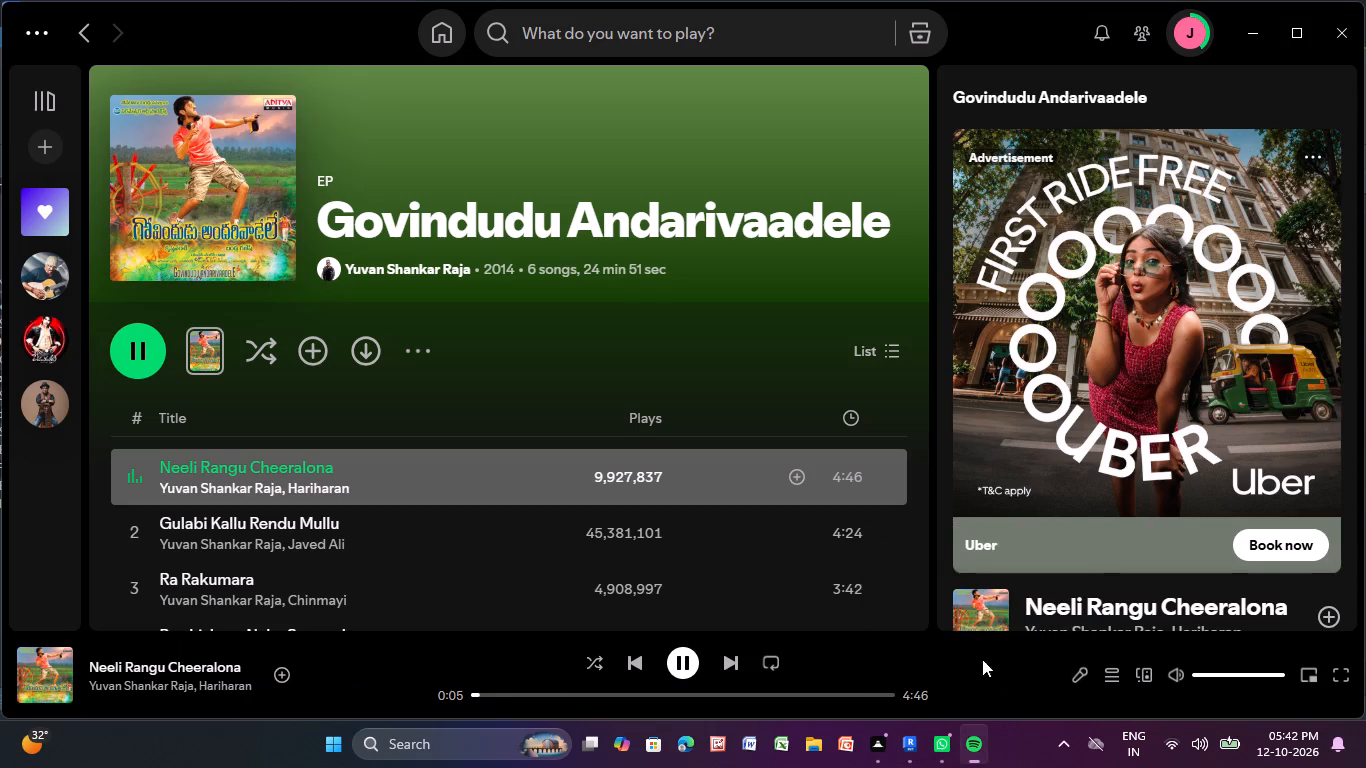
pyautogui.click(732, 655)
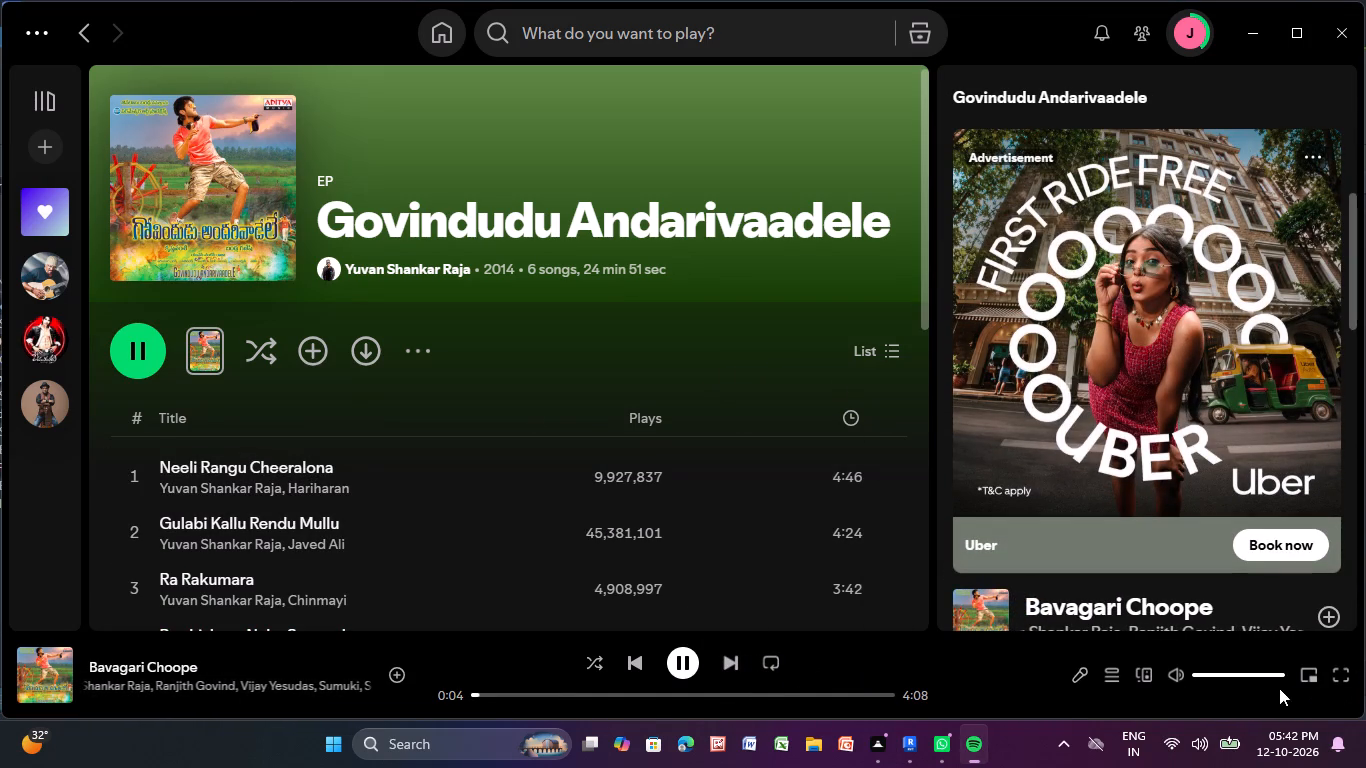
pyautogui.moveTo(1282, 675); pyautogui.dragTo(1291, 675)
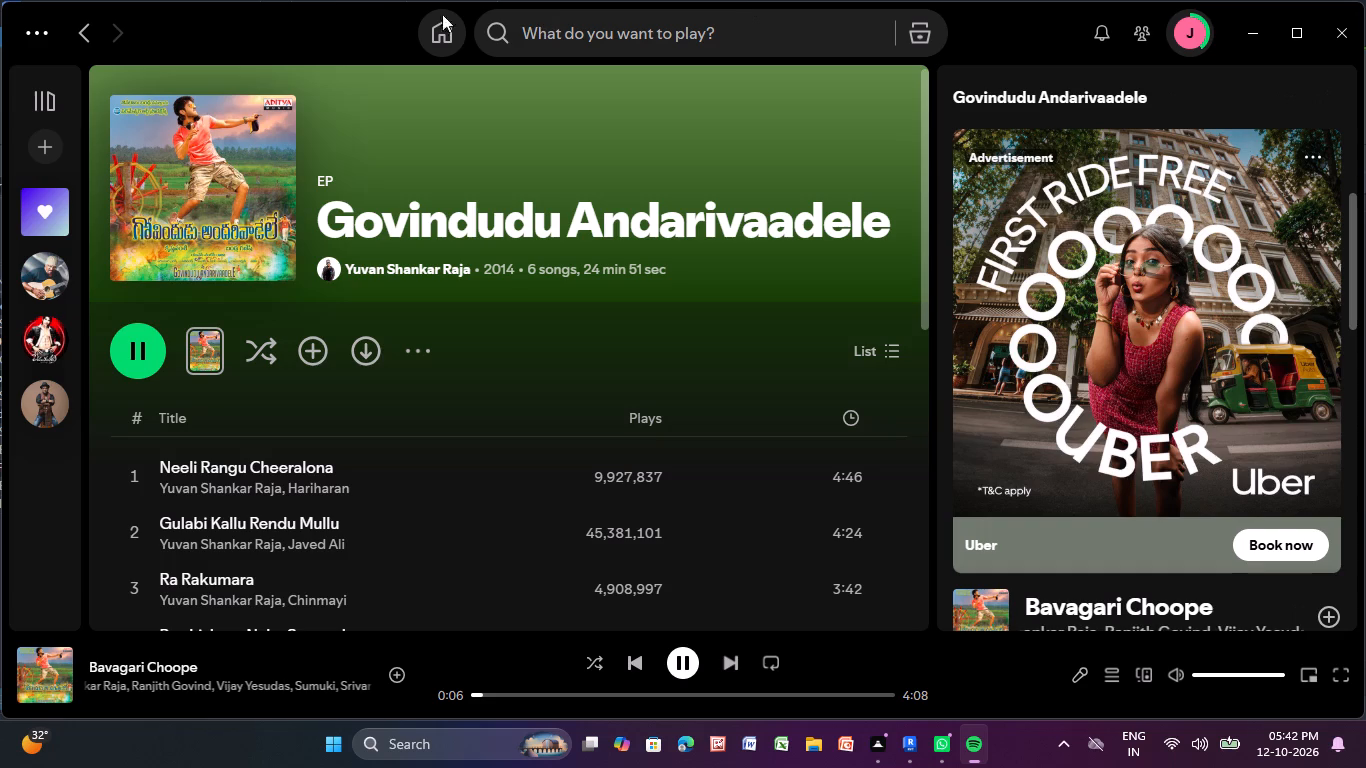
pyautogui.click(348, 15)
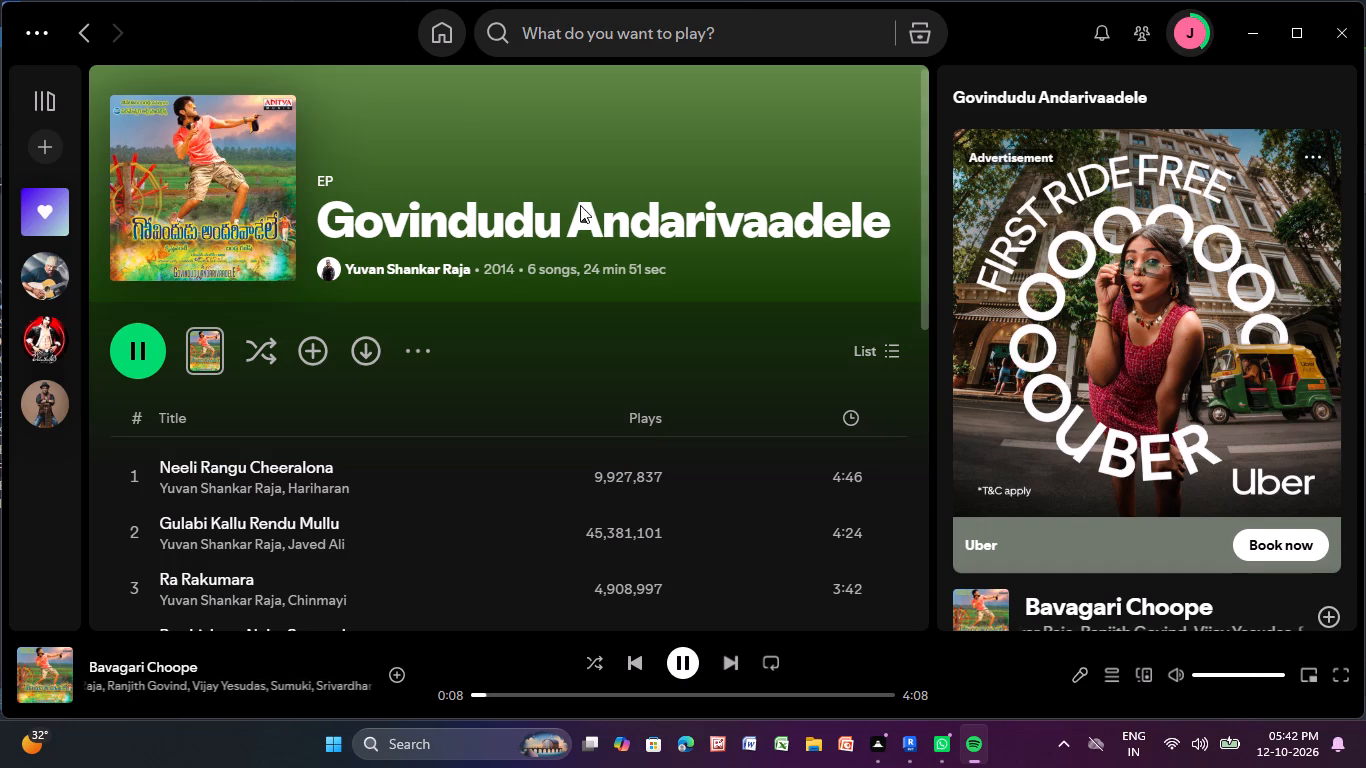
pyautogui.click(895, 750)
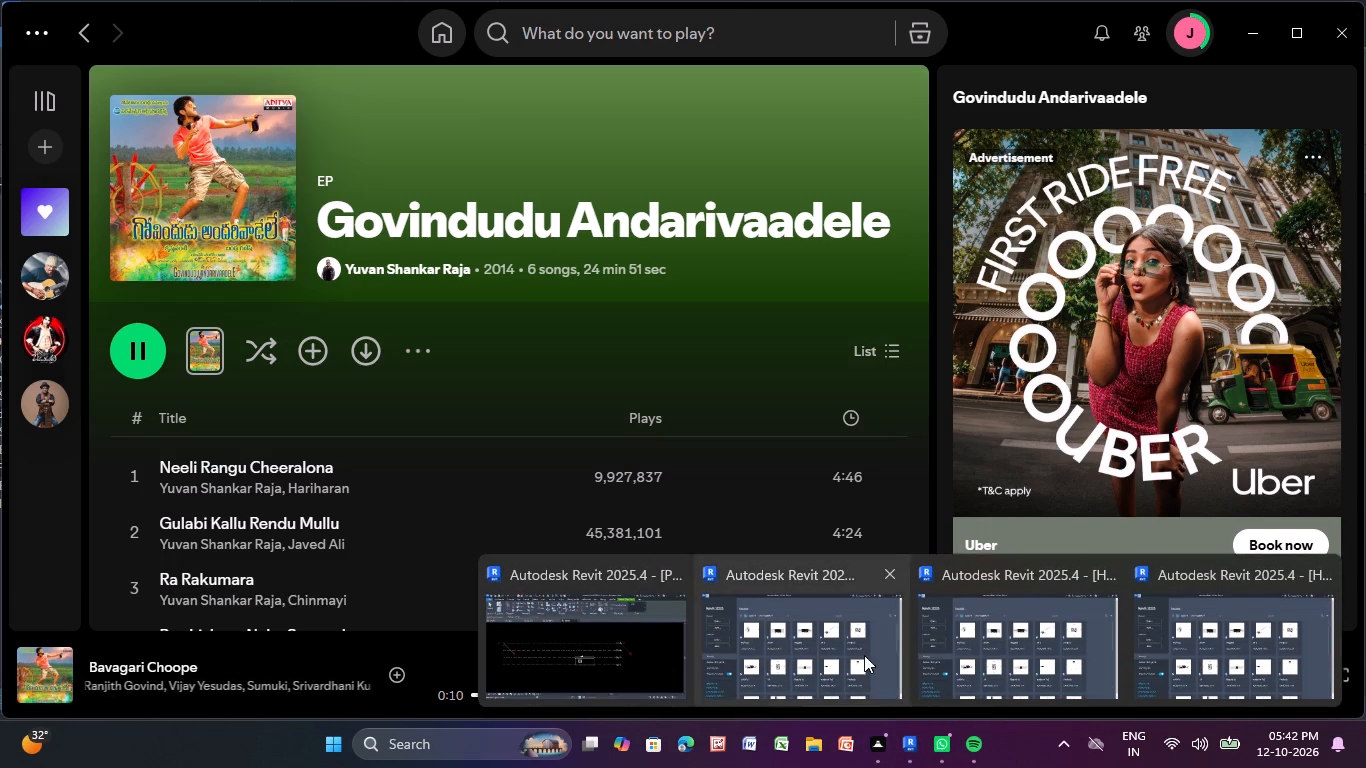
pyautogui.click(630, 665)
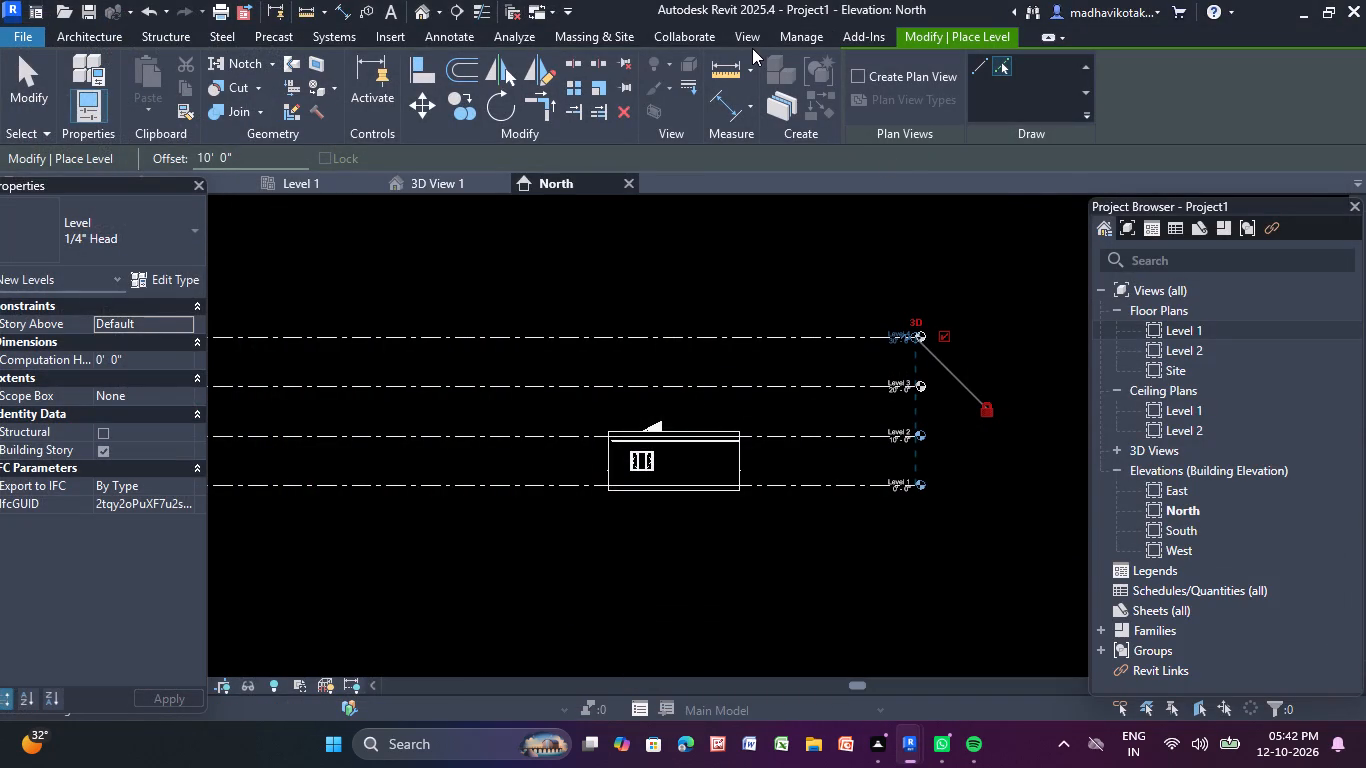
# Create floor plan views for Level 3 and Level 4.
pyautogui.click(738, 41)
pyautogui.click(844, 53)
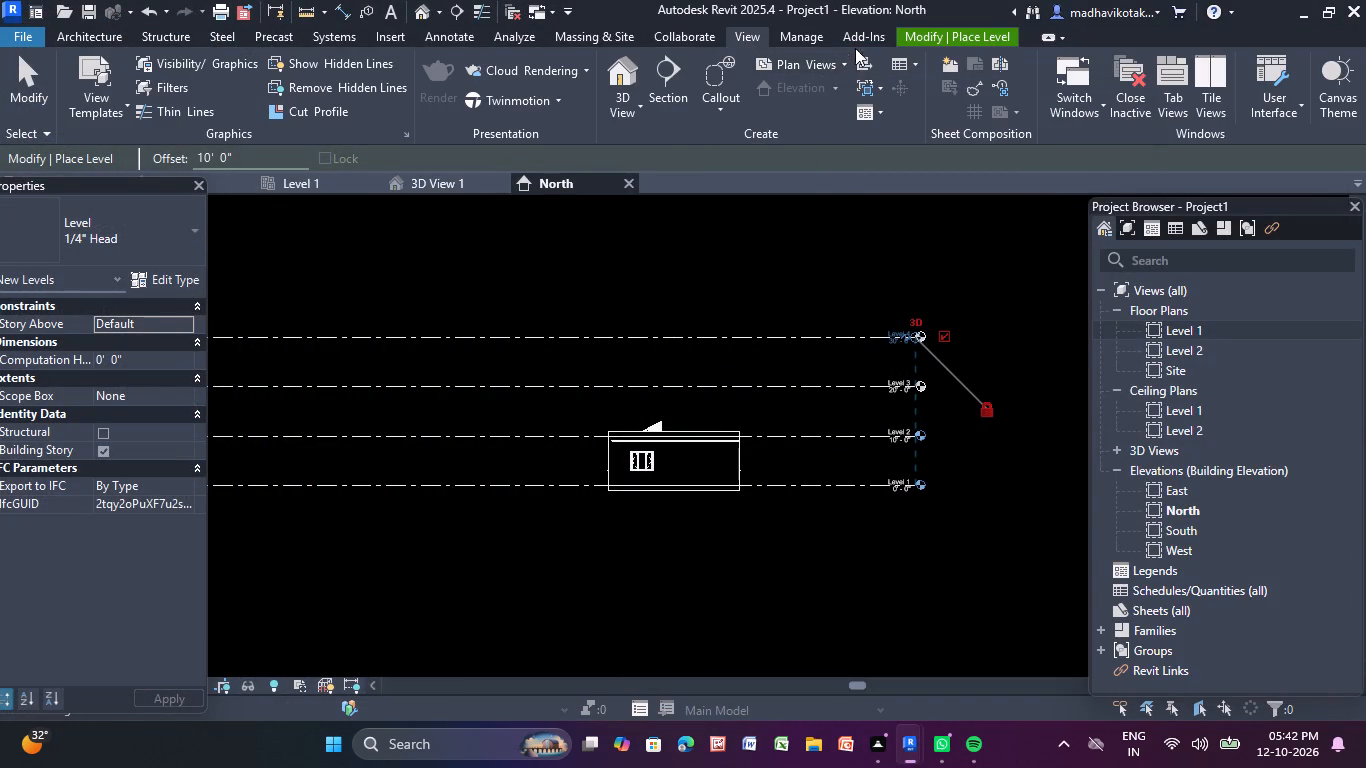
pyautogui.click(837, 46)
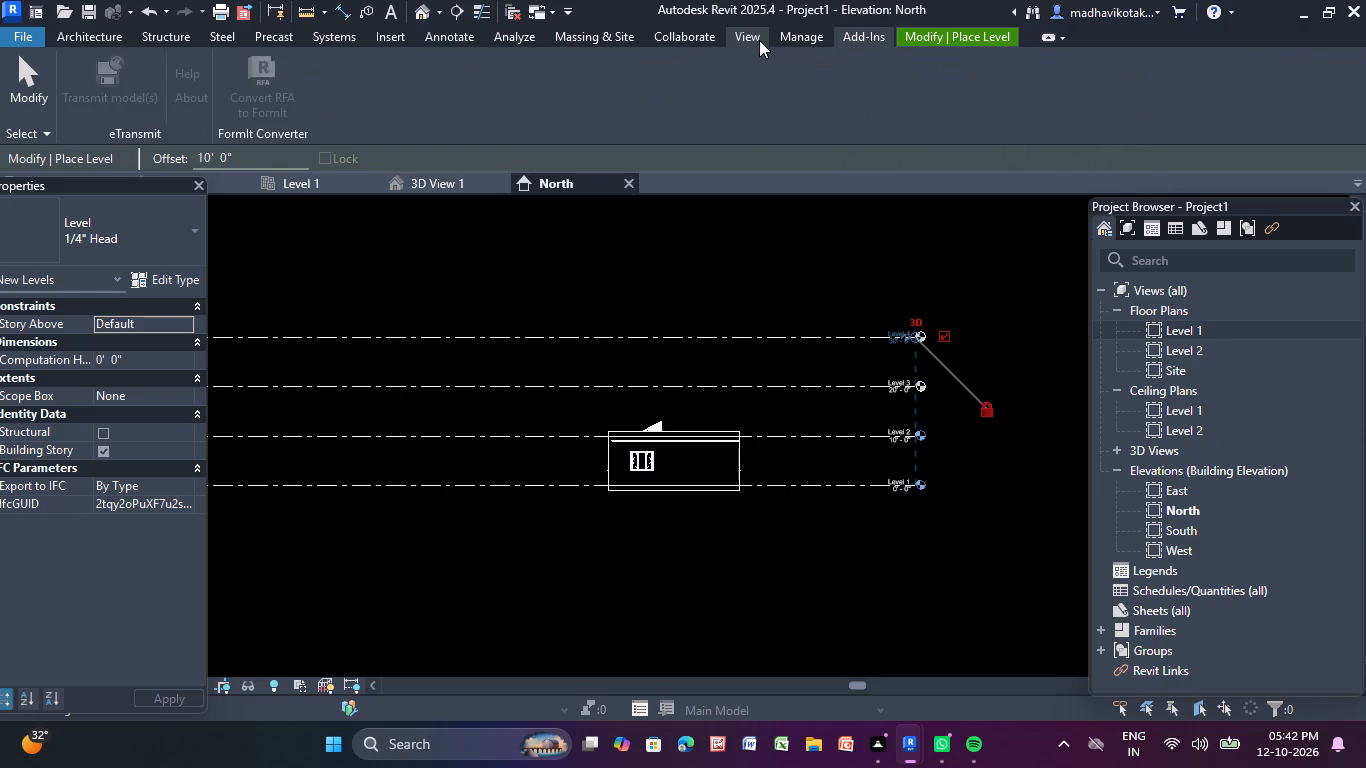
pyautogui.click(757, 39)
pyautogui.click(835, 67)
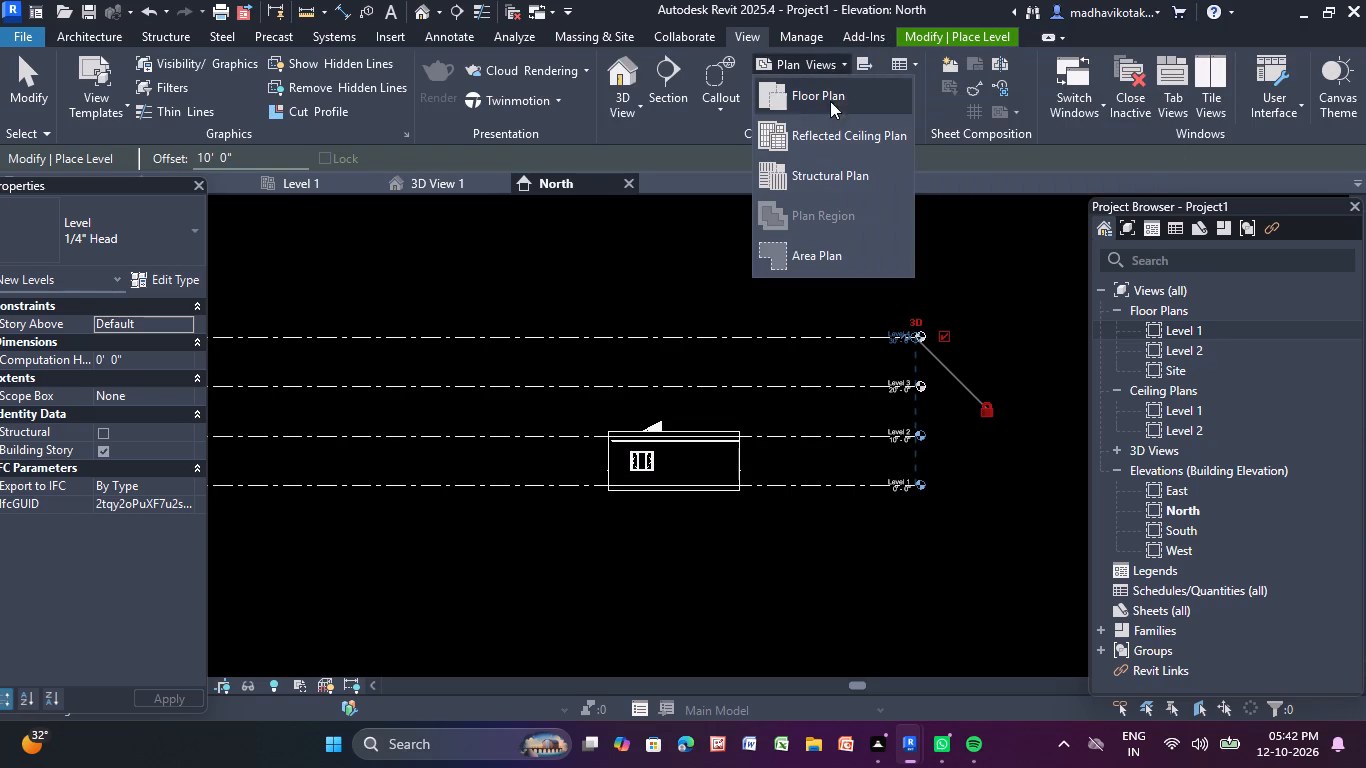
pyautogui.click(822, 105)
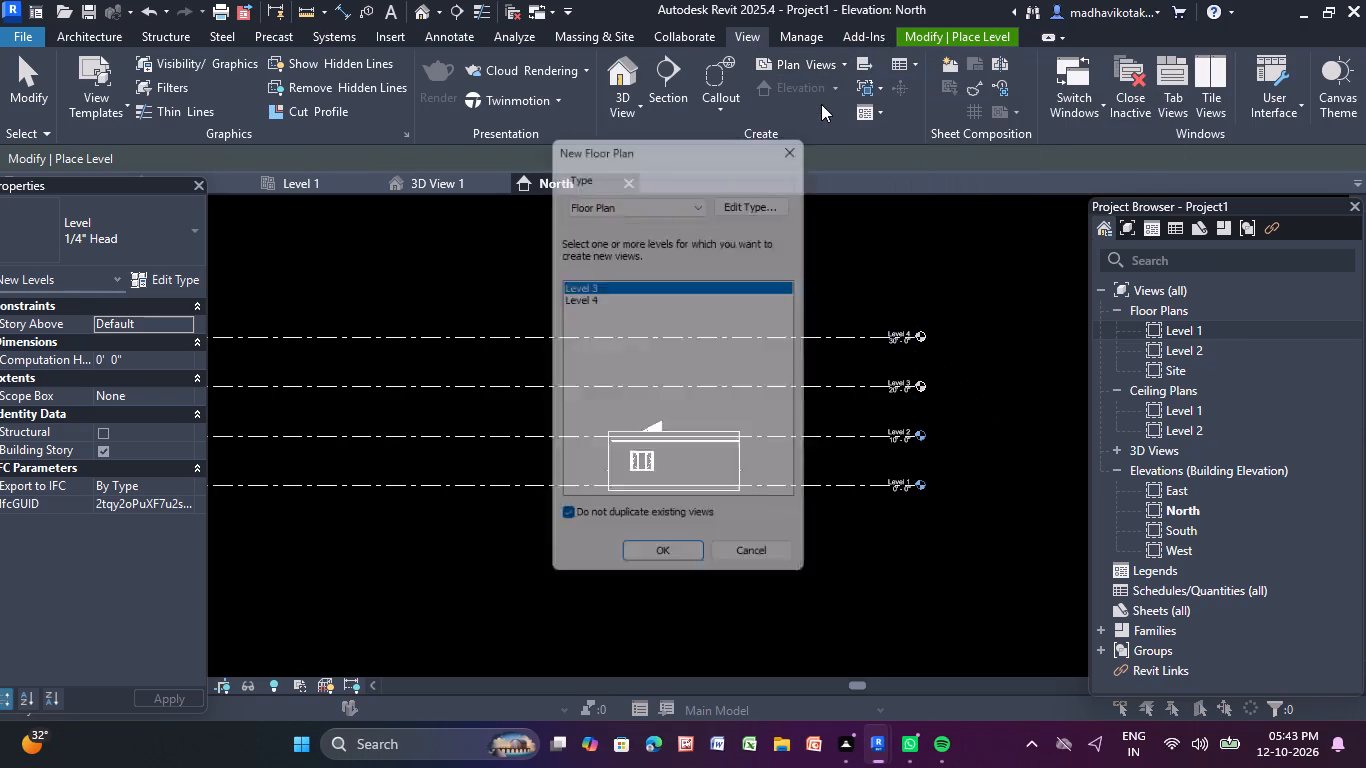
pyautogui.moveTo(631, 282); pyautogui.dragTo(630, 289)
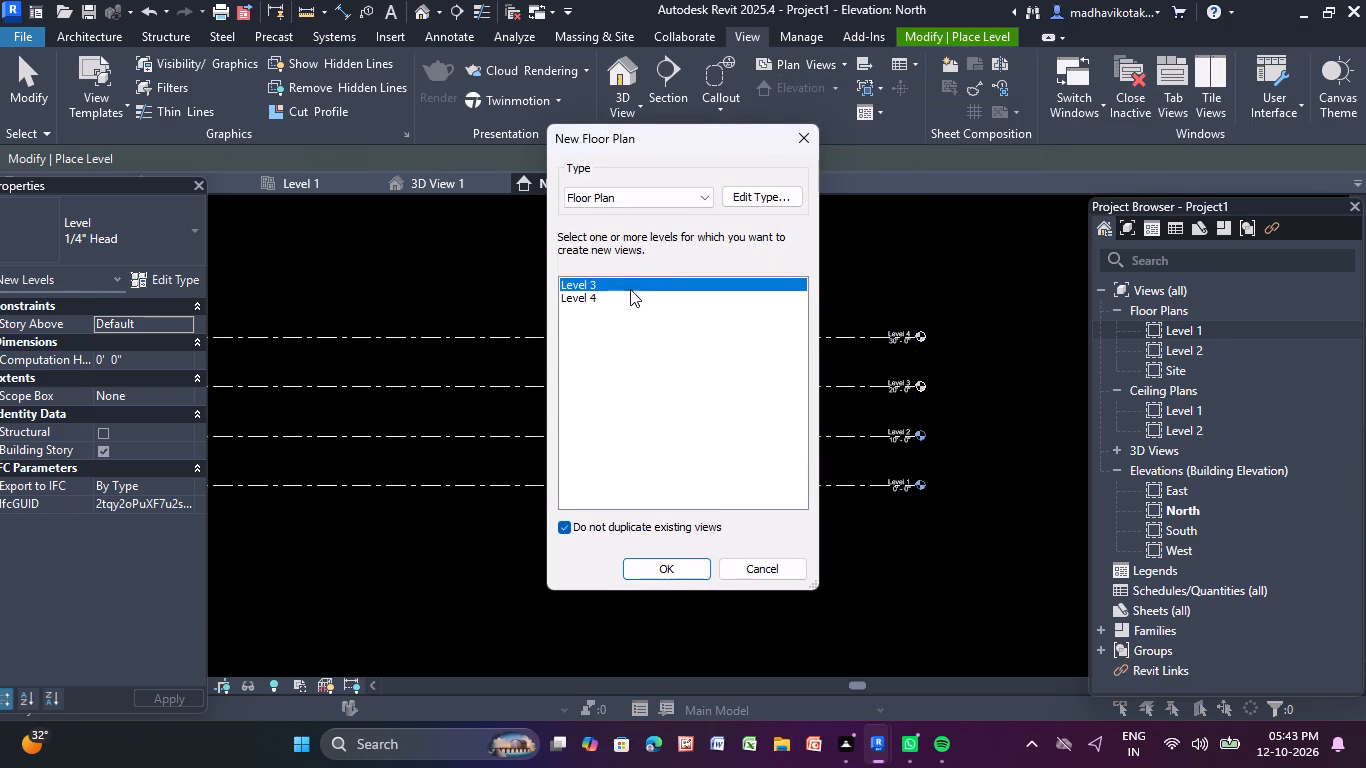
pyautogui.moveTo(630, 289); pyautogui.dragTo(630, 304)
pyautogui.click(690, 562)
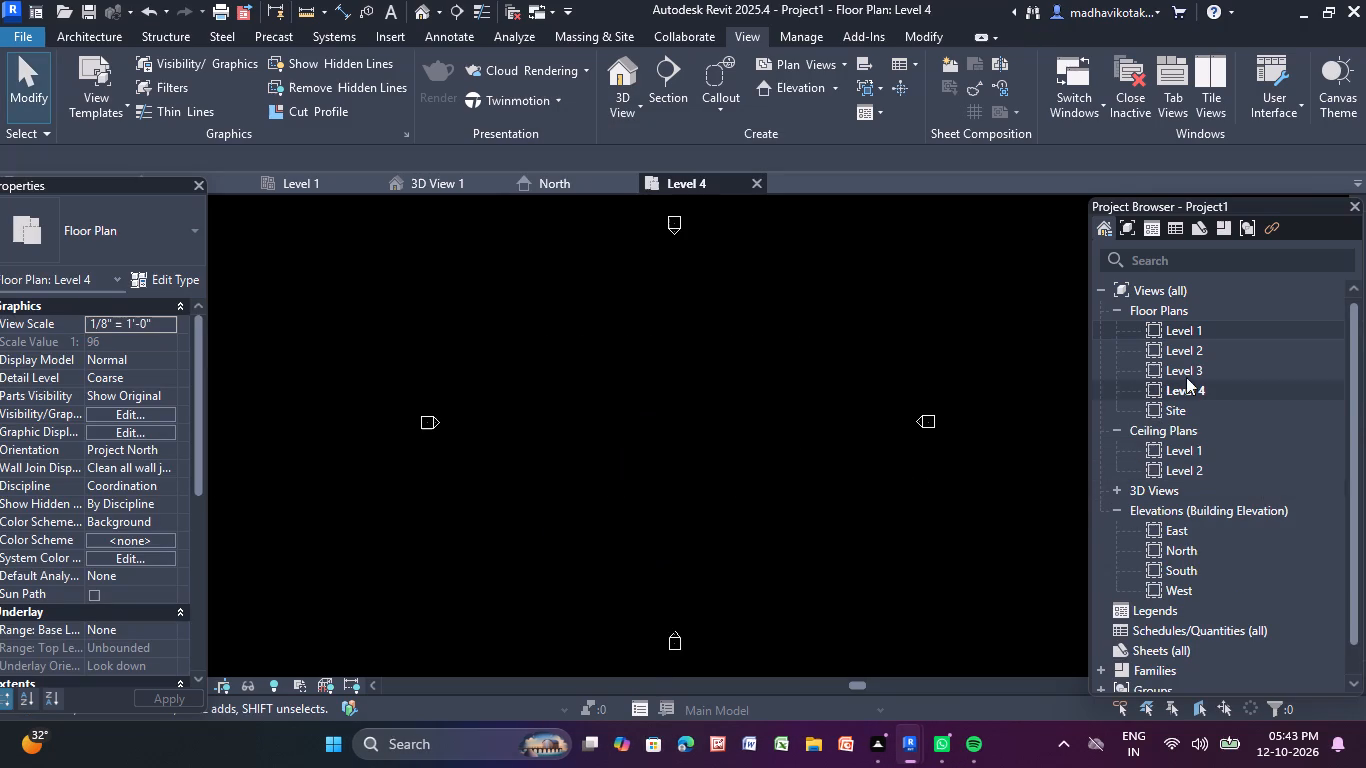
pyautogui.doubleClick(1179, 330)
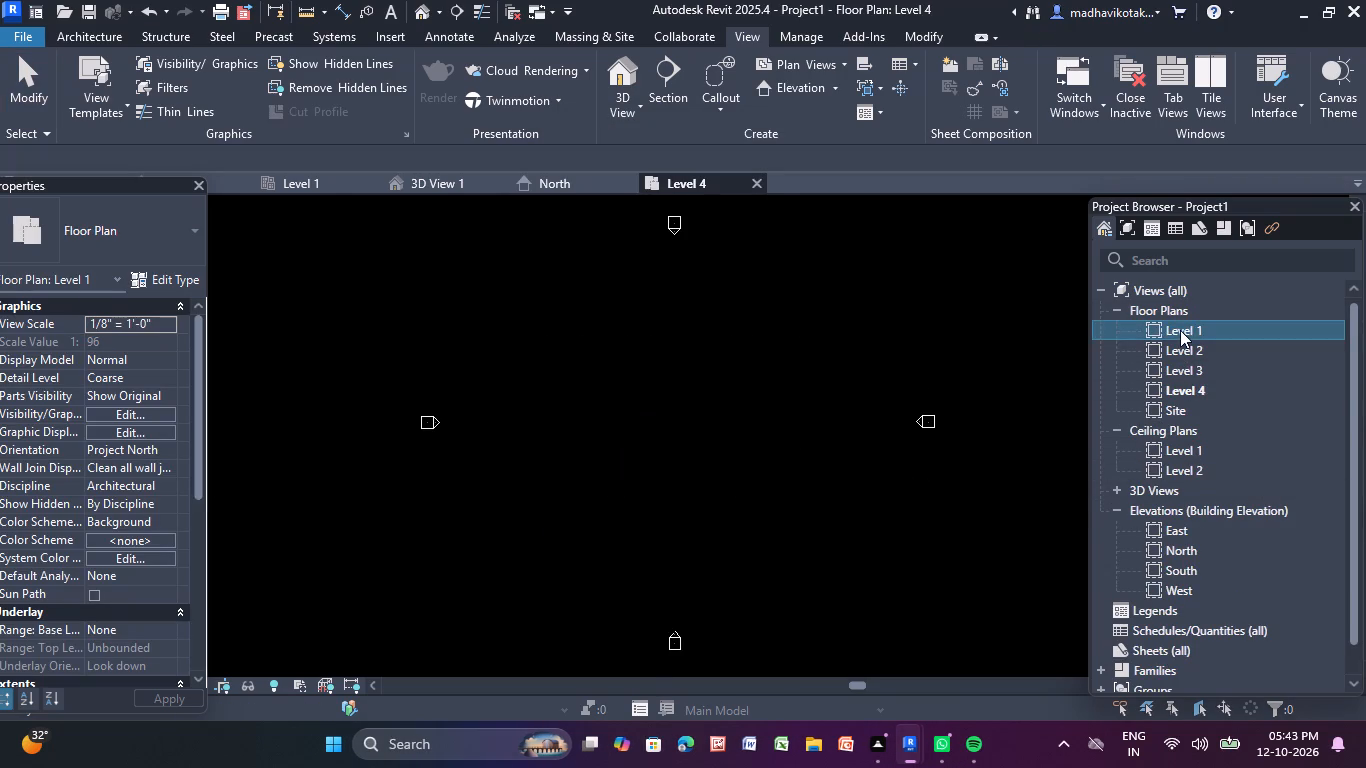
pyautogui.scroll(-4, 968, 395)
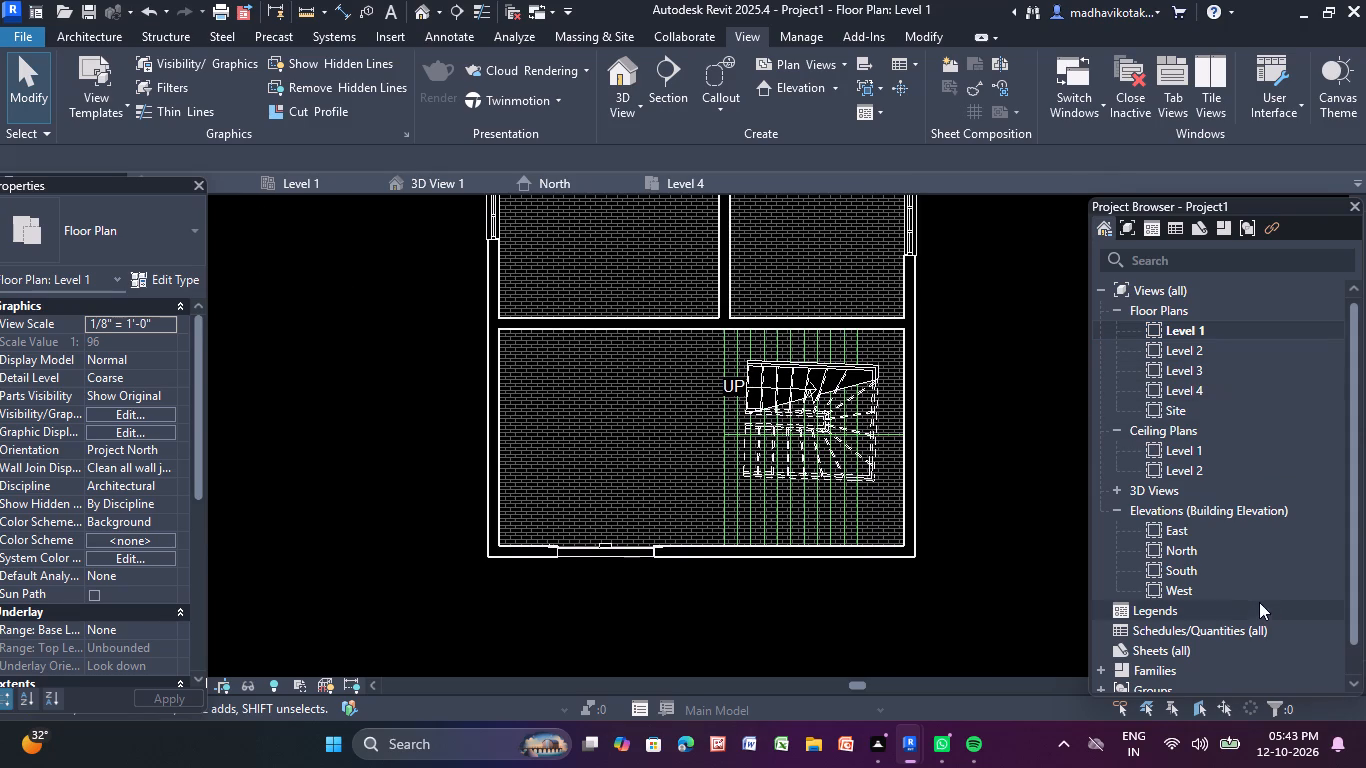
# In the North elevation, select the building, filter to doors, floors, roofs, shaft openings, stairs, walls and windows, and copy them to the clipboard.
pyautogui.doubleClick(1195, 544)
pyautogui.moveTo(665, 402); pyautogui.dragTo(686, 331, button='middle')
pyautogui.scroll(3, 687, 331)
pyautogui.moveTo(571, 335); pyautogui.dragTo(570, 335)
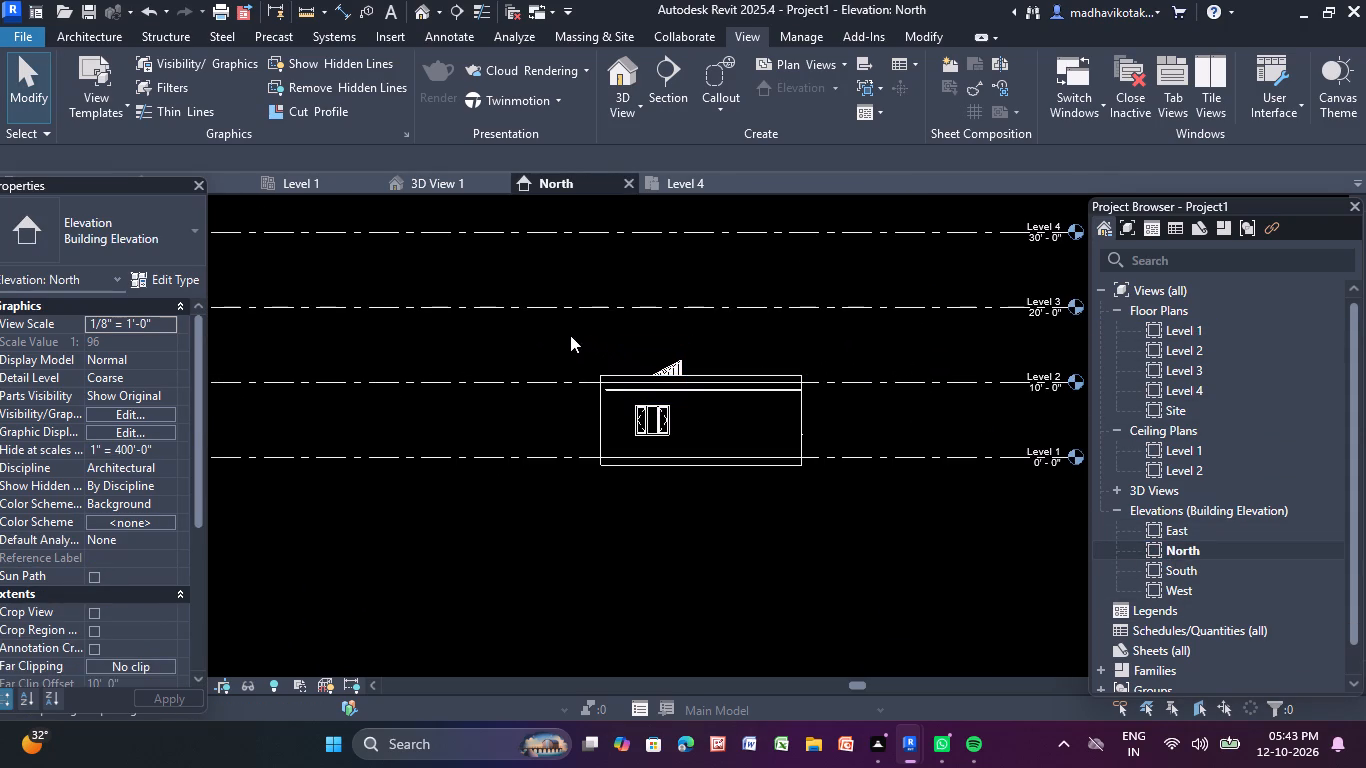
pyautogui.moveTo(570, 335); pyautogui.dragTo(889, 530)
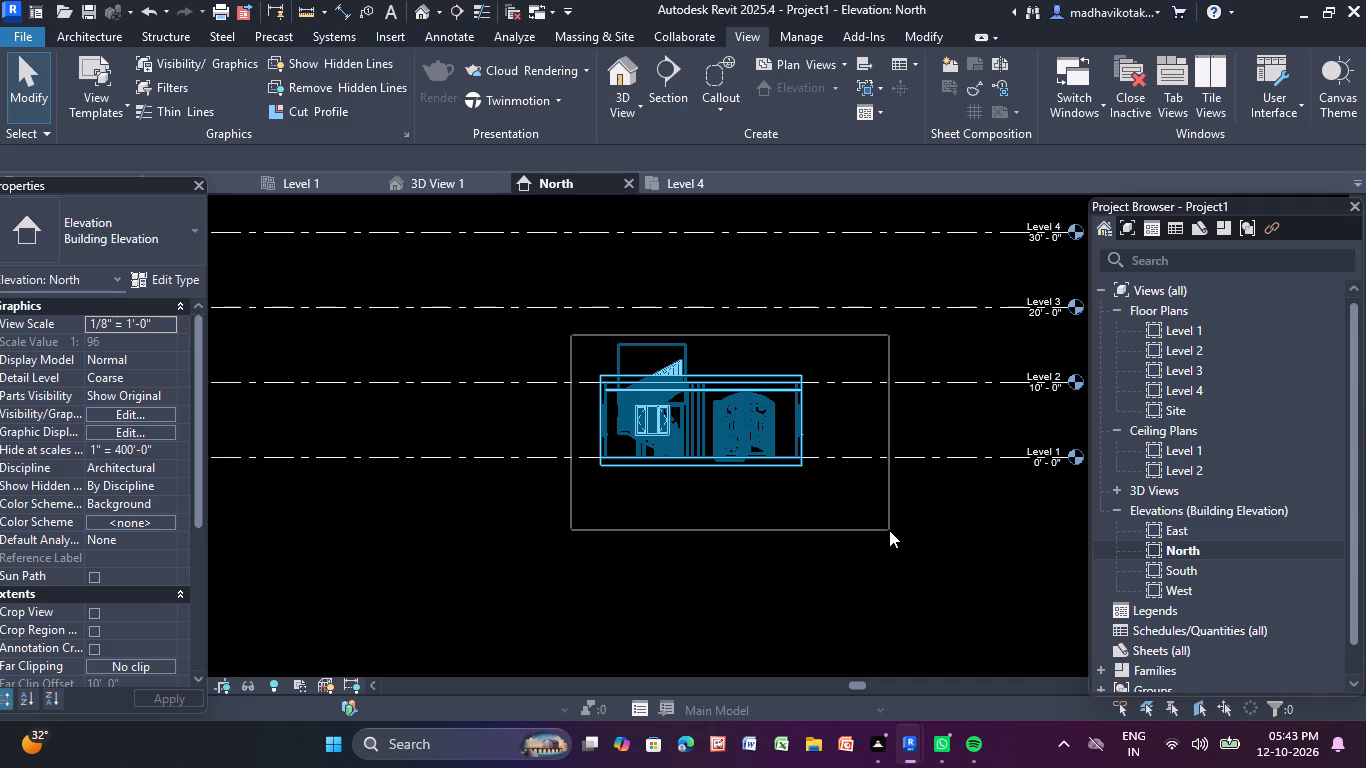
pyautogui.moveTo(889, 530); pyautogui.dragTo(893, 532)
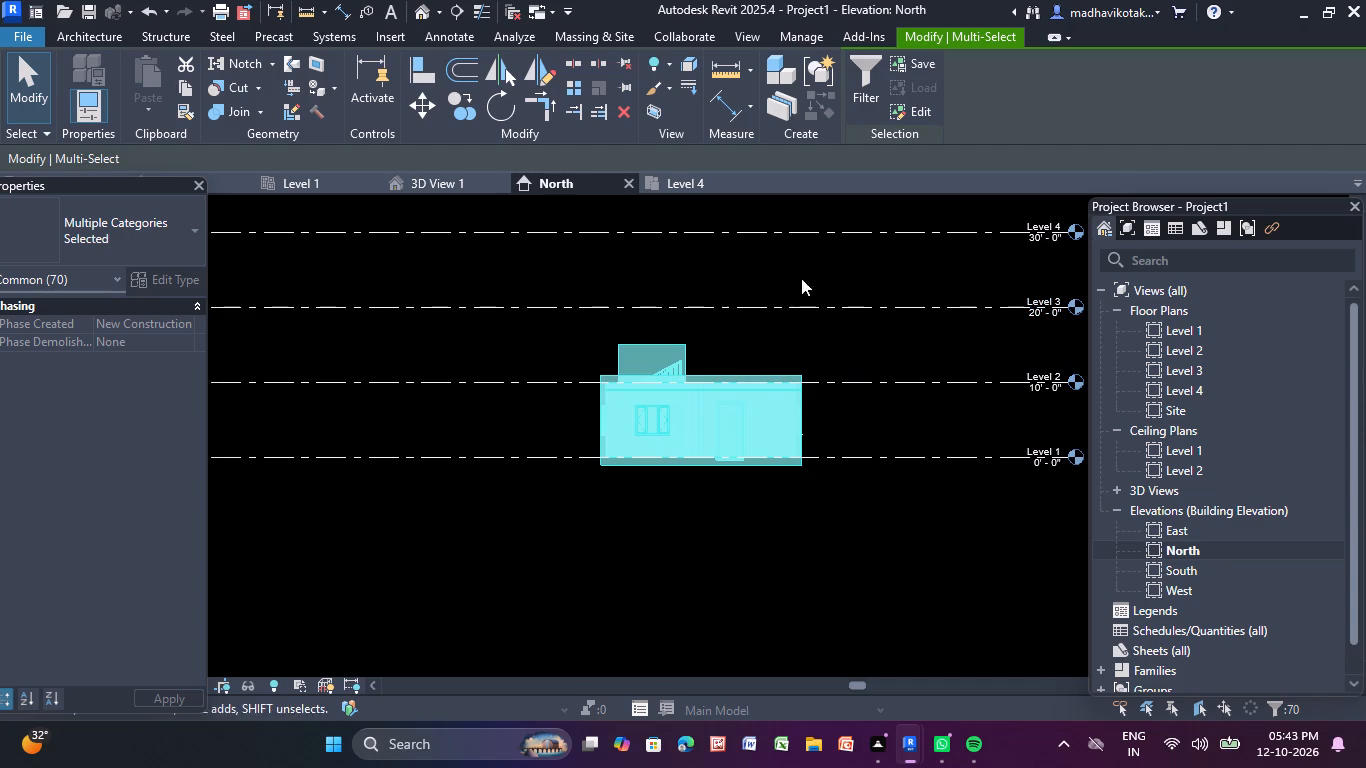
pyautogui.click(860, 67)
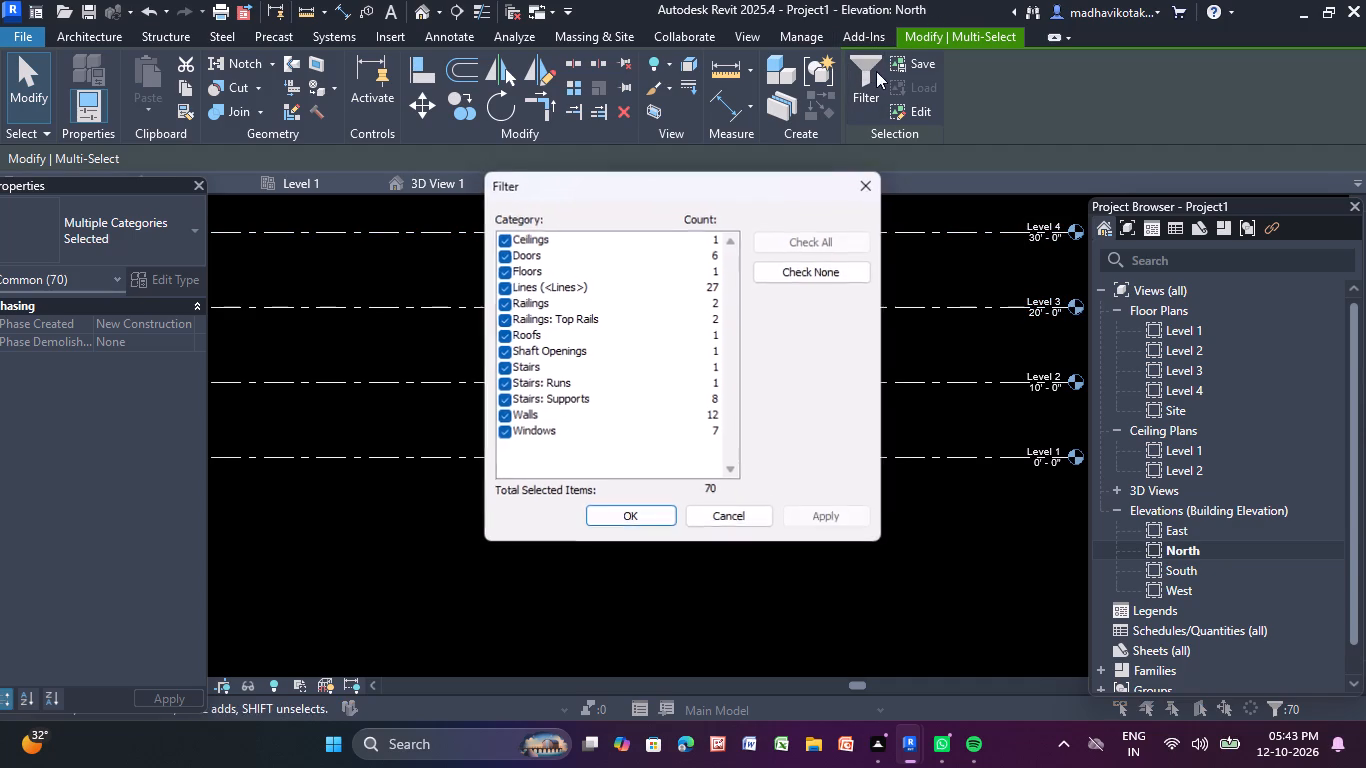
pyautogui.click(814, 268)
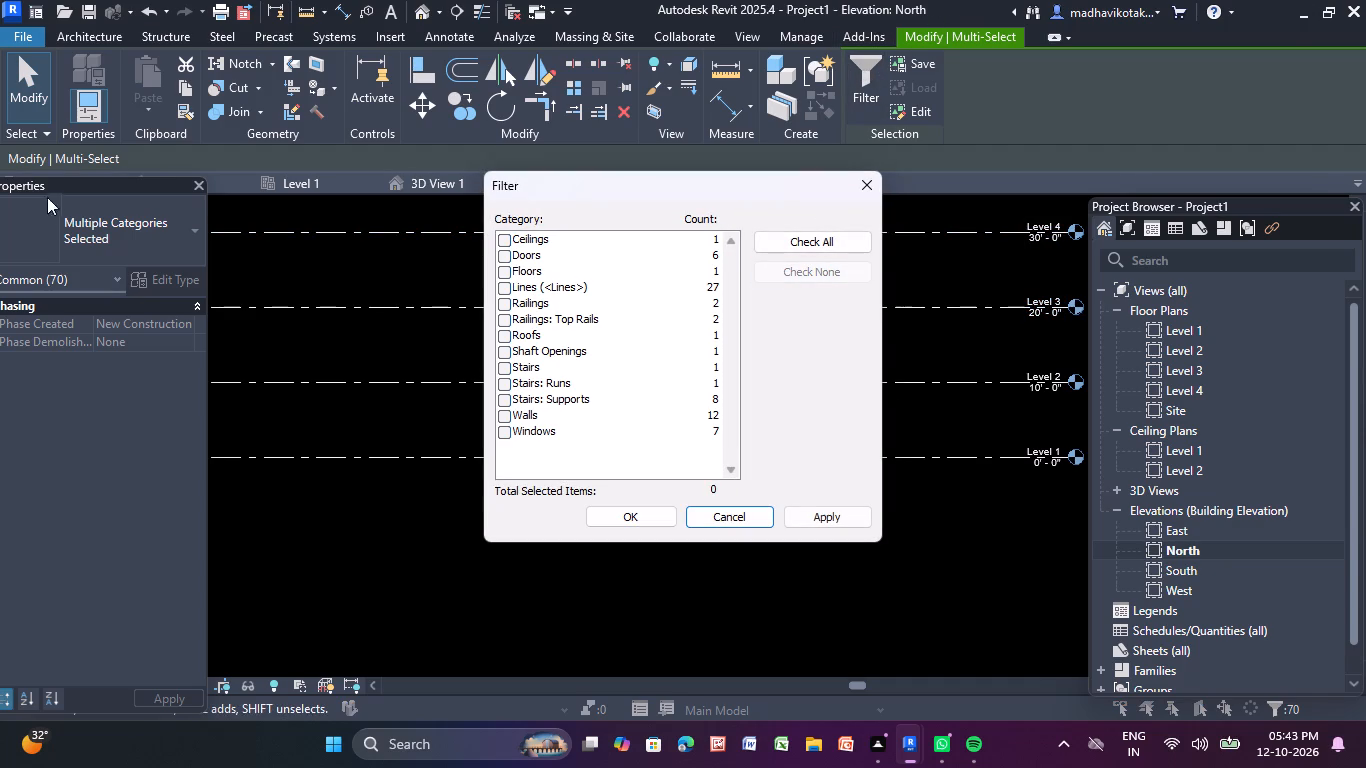
pyautogui.click(501, 259)
pyautogui.click(502, 273)
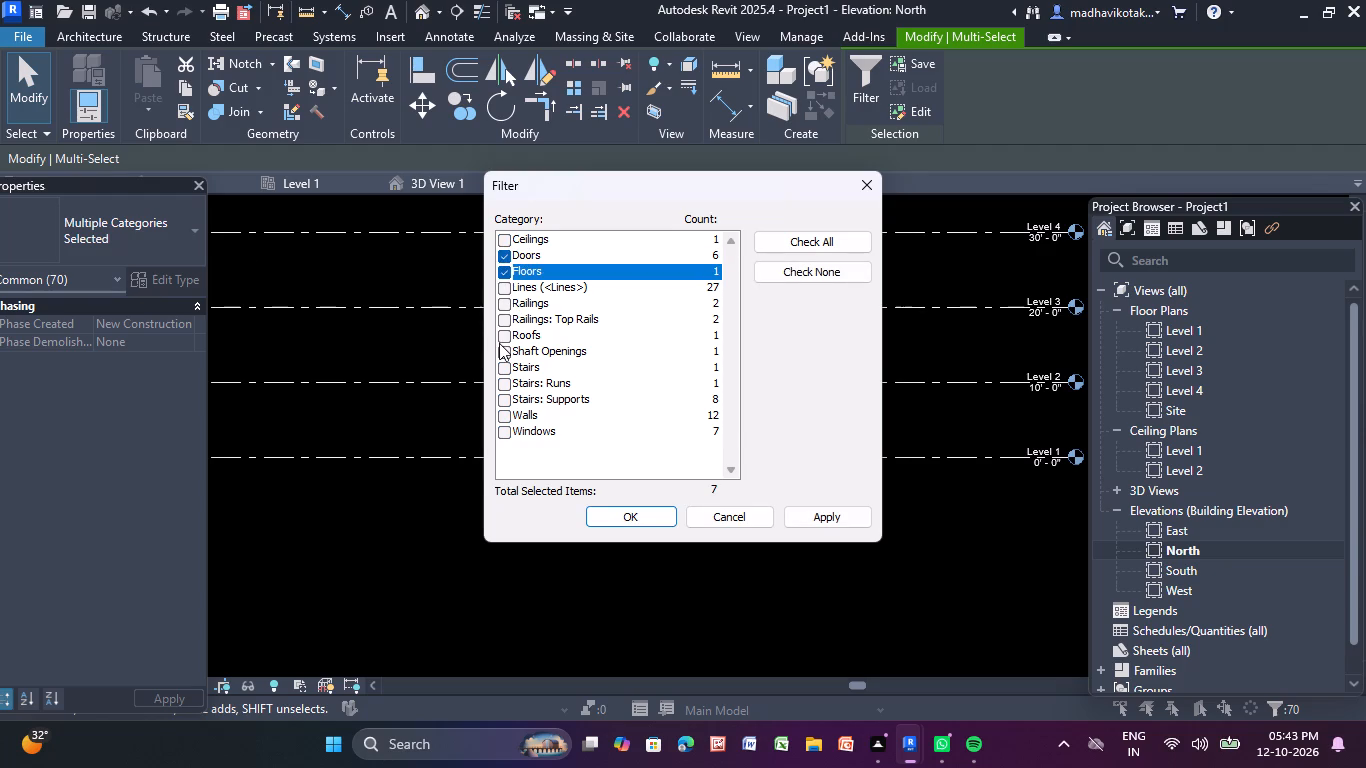
pyautogui.click(501, 337)
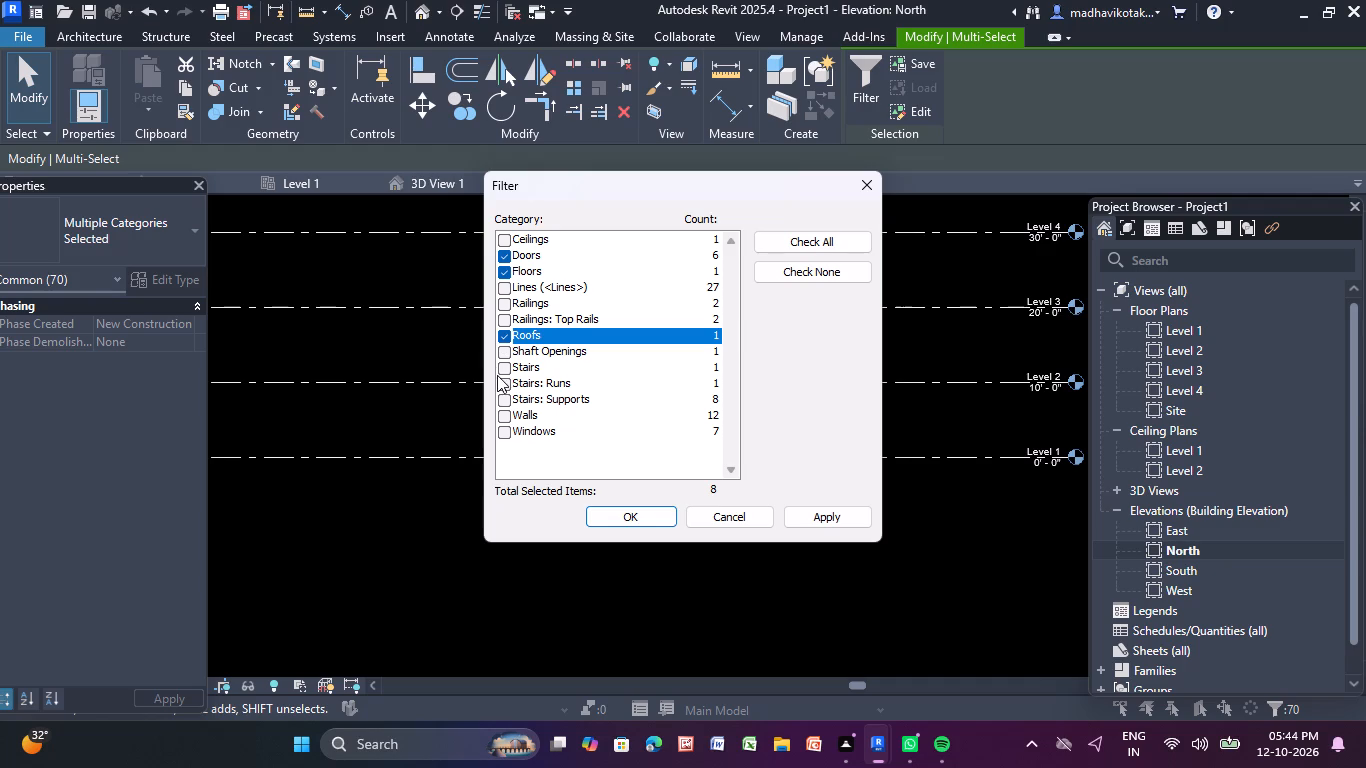
pyautogui.click(504, 371)
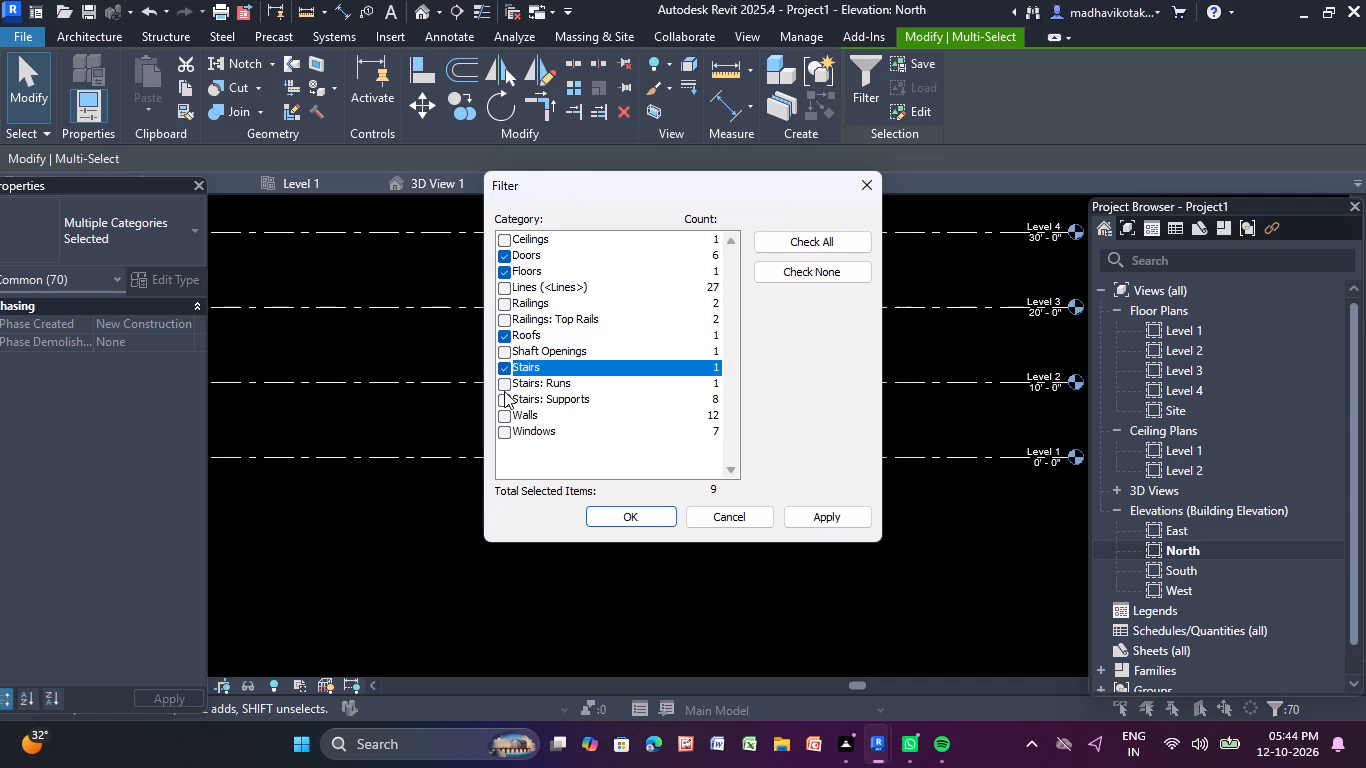
pyautogui.click(503, 429)
pyautogui.click(507, 416)
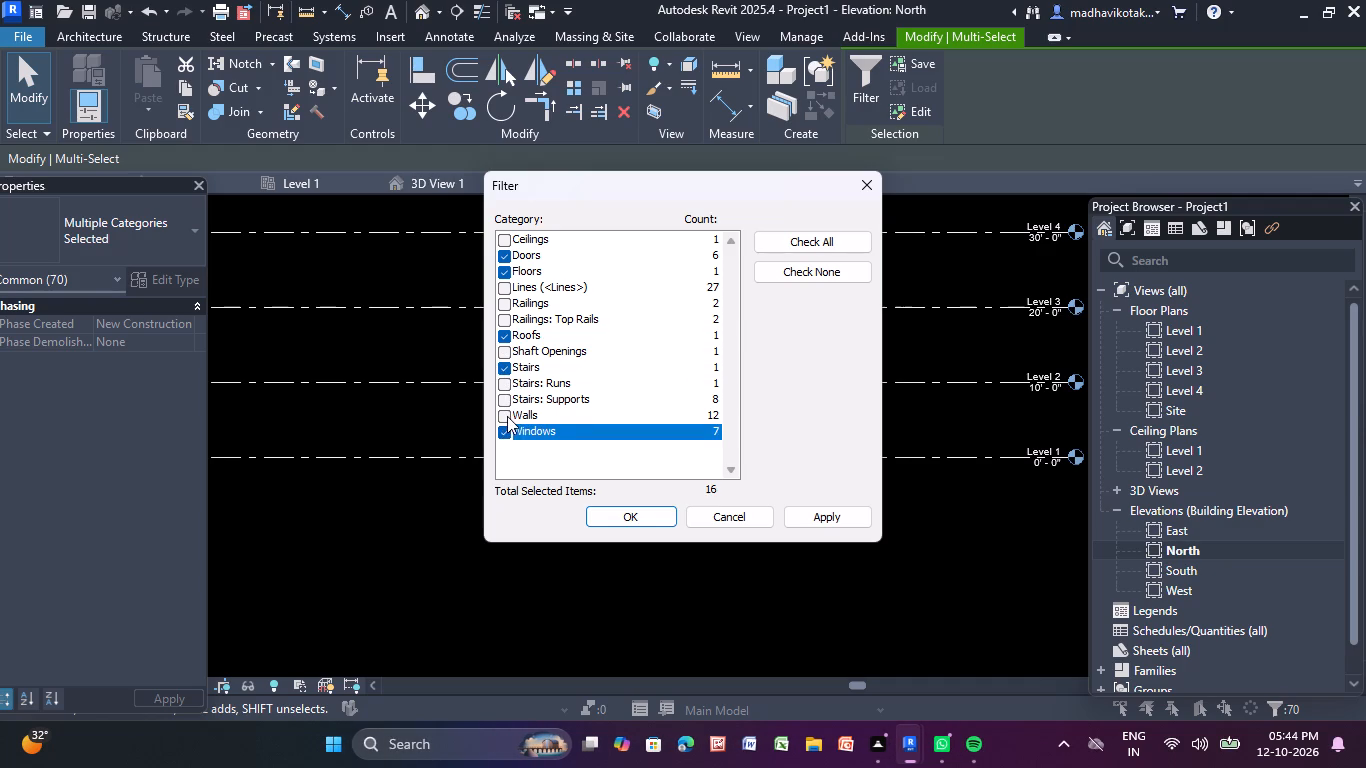
pyautogui.click(504, 348)
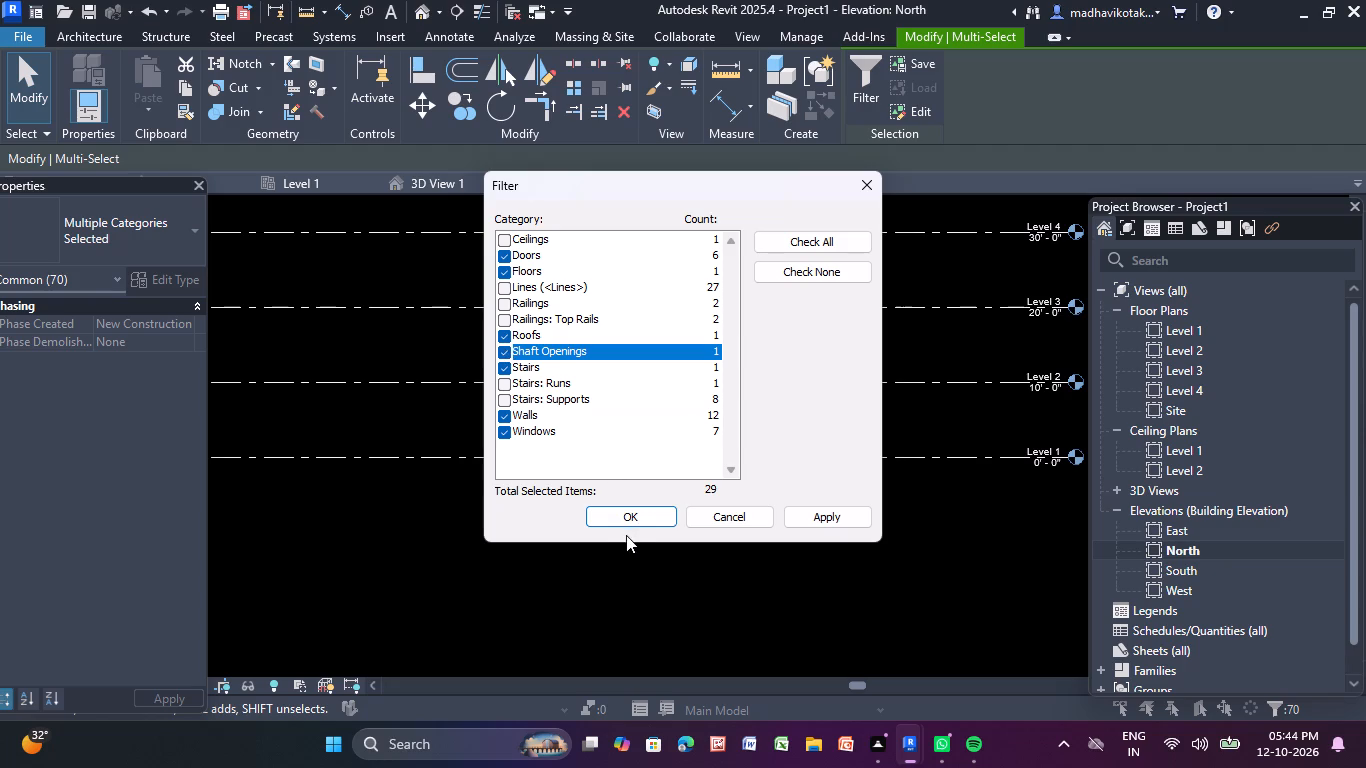
pyautogui.click(628, 527)
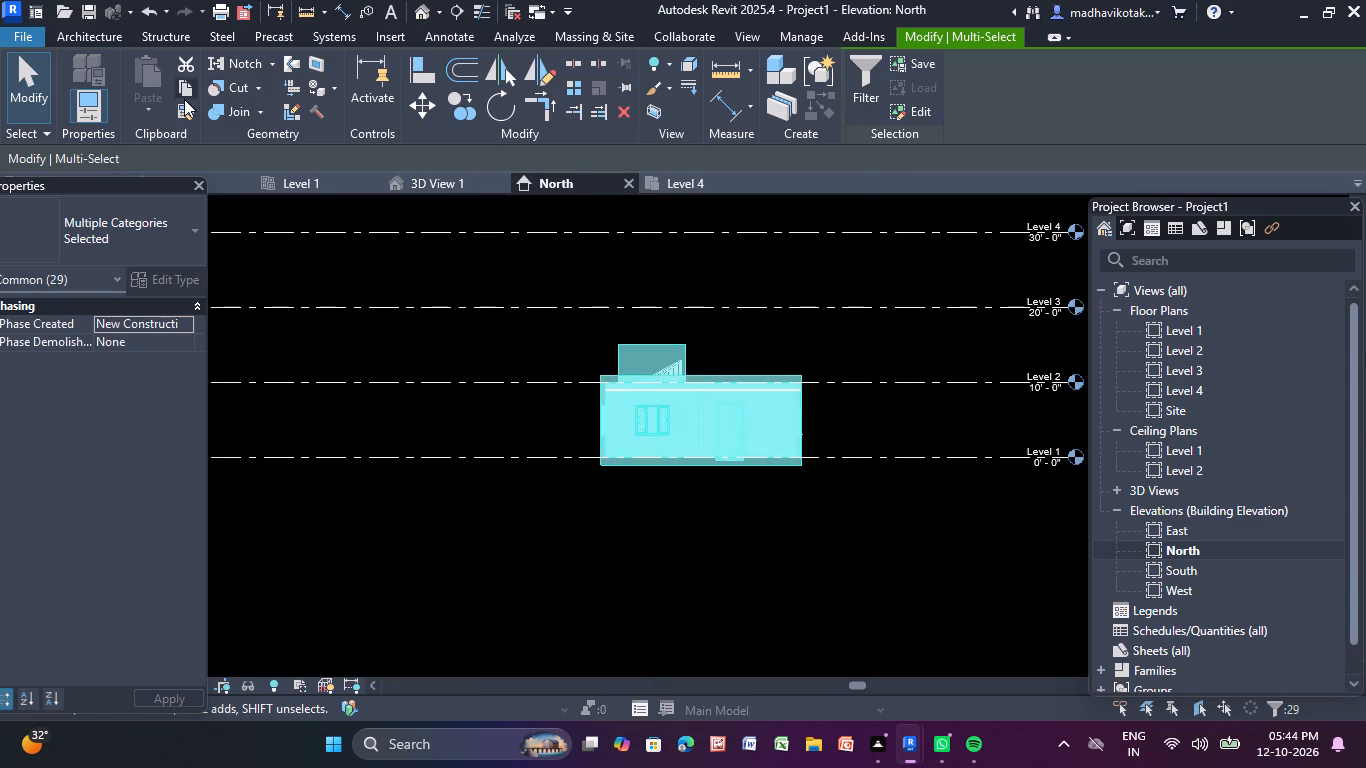
pyautogui.click(188, 97)
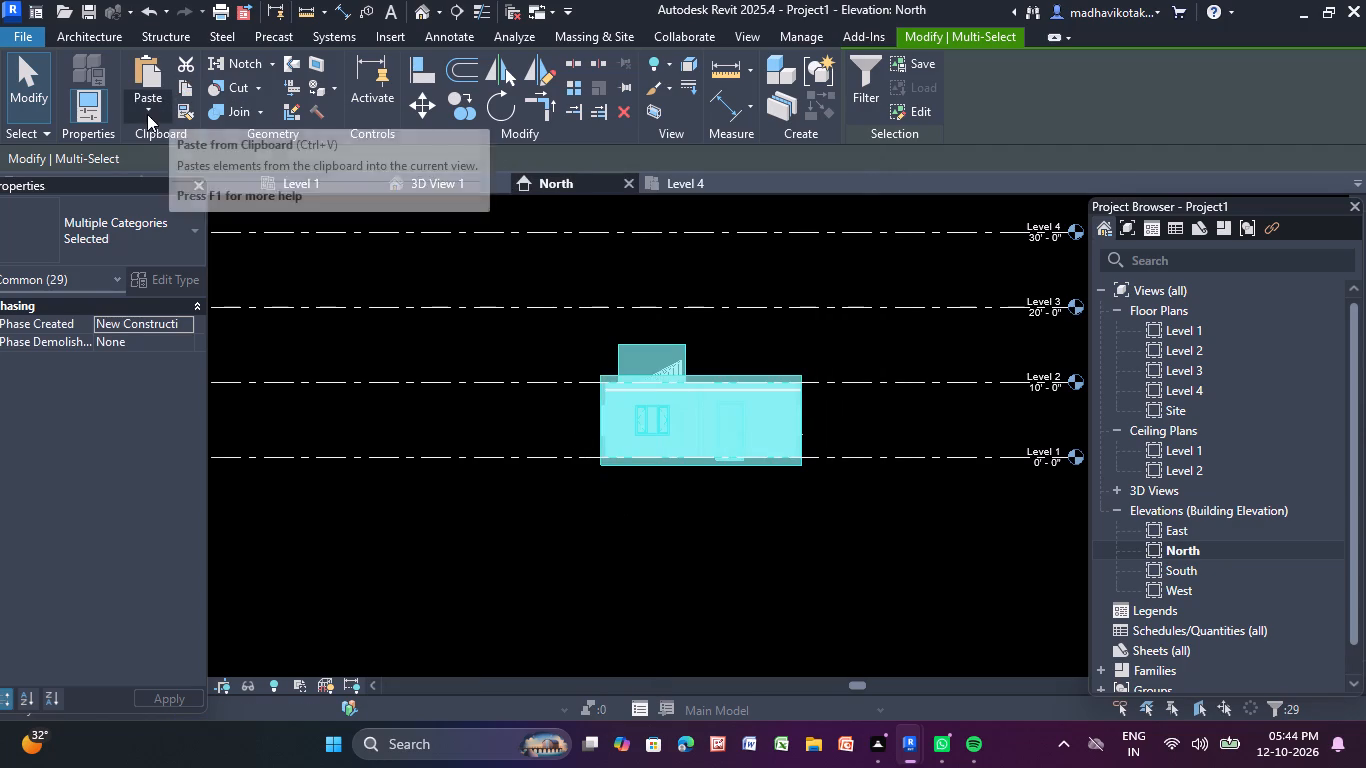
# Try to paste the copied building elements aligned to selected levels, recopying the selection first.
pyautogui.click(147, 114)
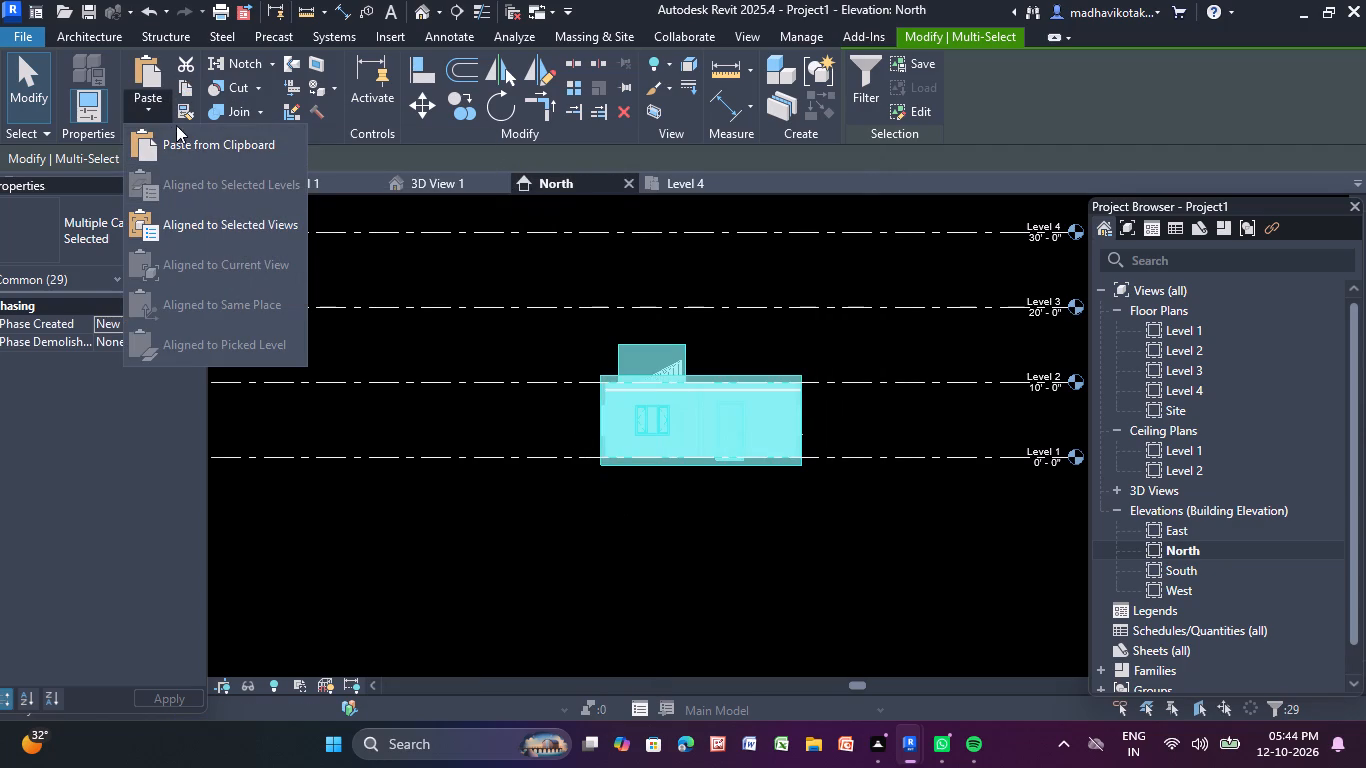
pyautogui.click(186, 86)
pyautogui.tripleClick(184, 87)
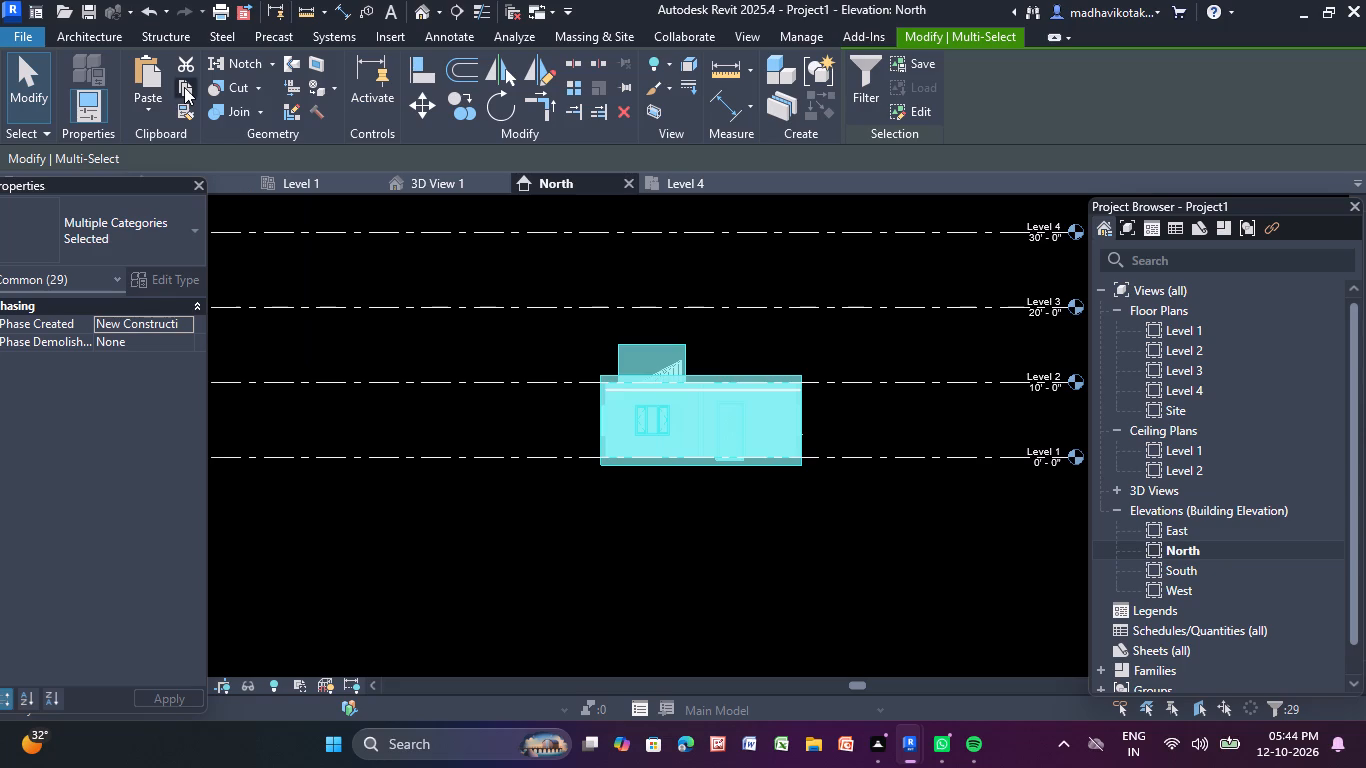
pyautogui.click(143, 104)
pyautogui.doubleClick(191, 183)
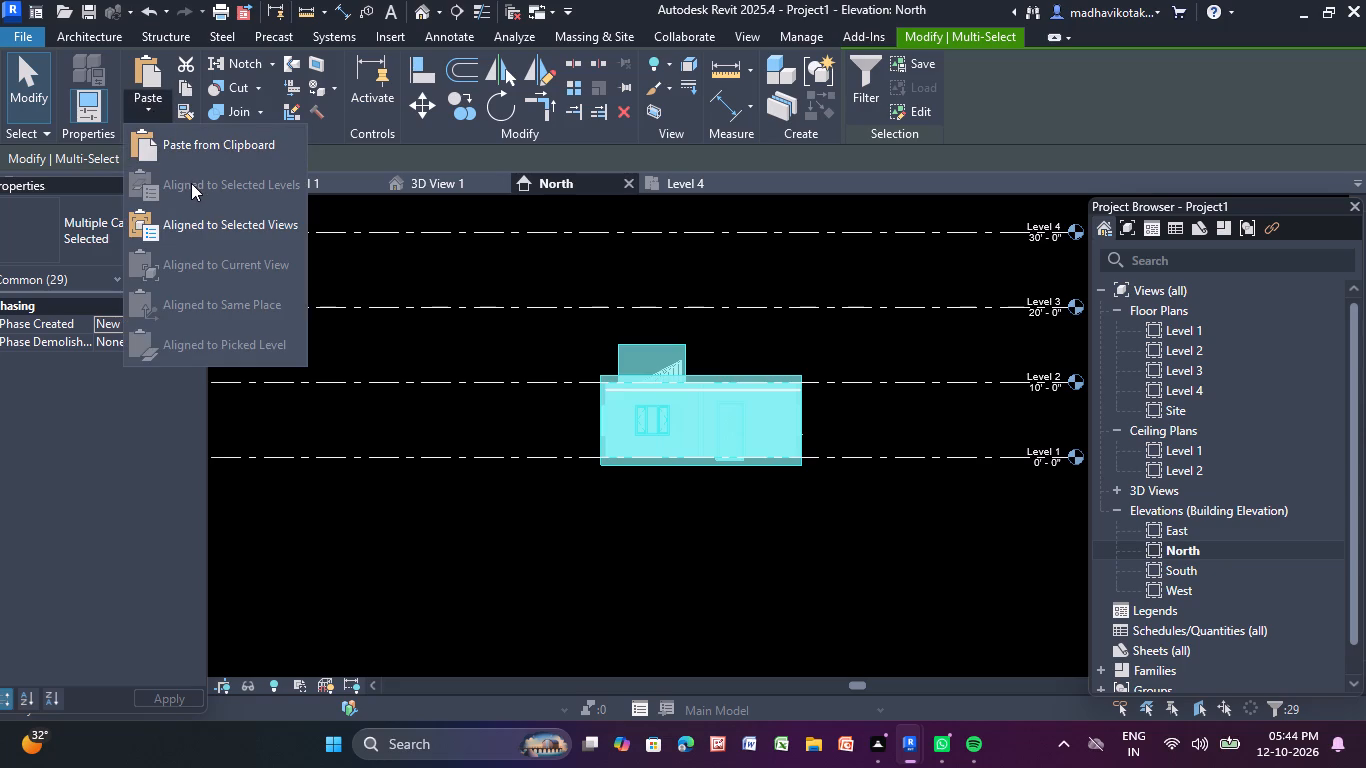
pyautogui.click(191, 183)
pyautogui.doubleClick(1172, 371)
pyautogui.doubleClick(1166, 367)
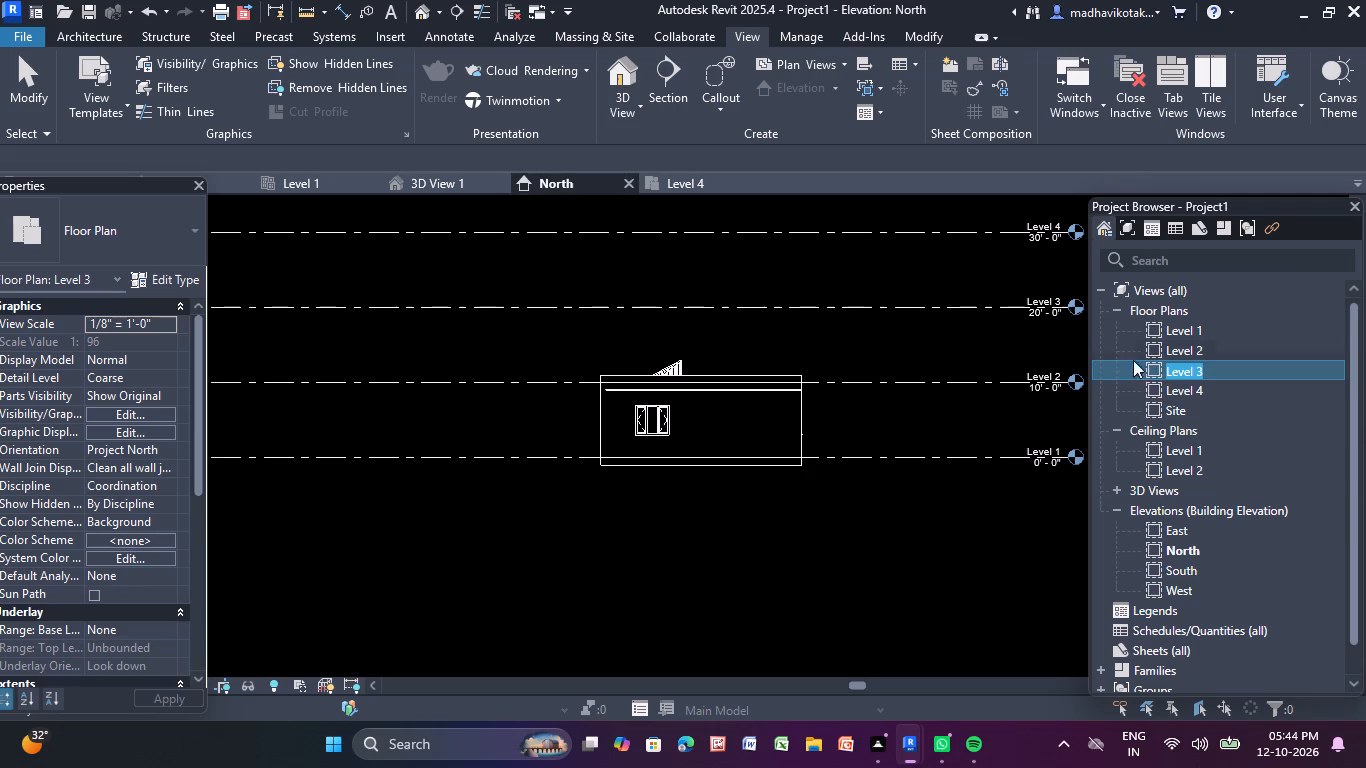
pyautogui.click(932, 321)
# In the North elevation, reselect the whole building, filter it to doors, floors and stairs only, and copy them to the clipboard.
pyautogui.moveTo(541, 333); pyautogui.dragTo(824, 401)
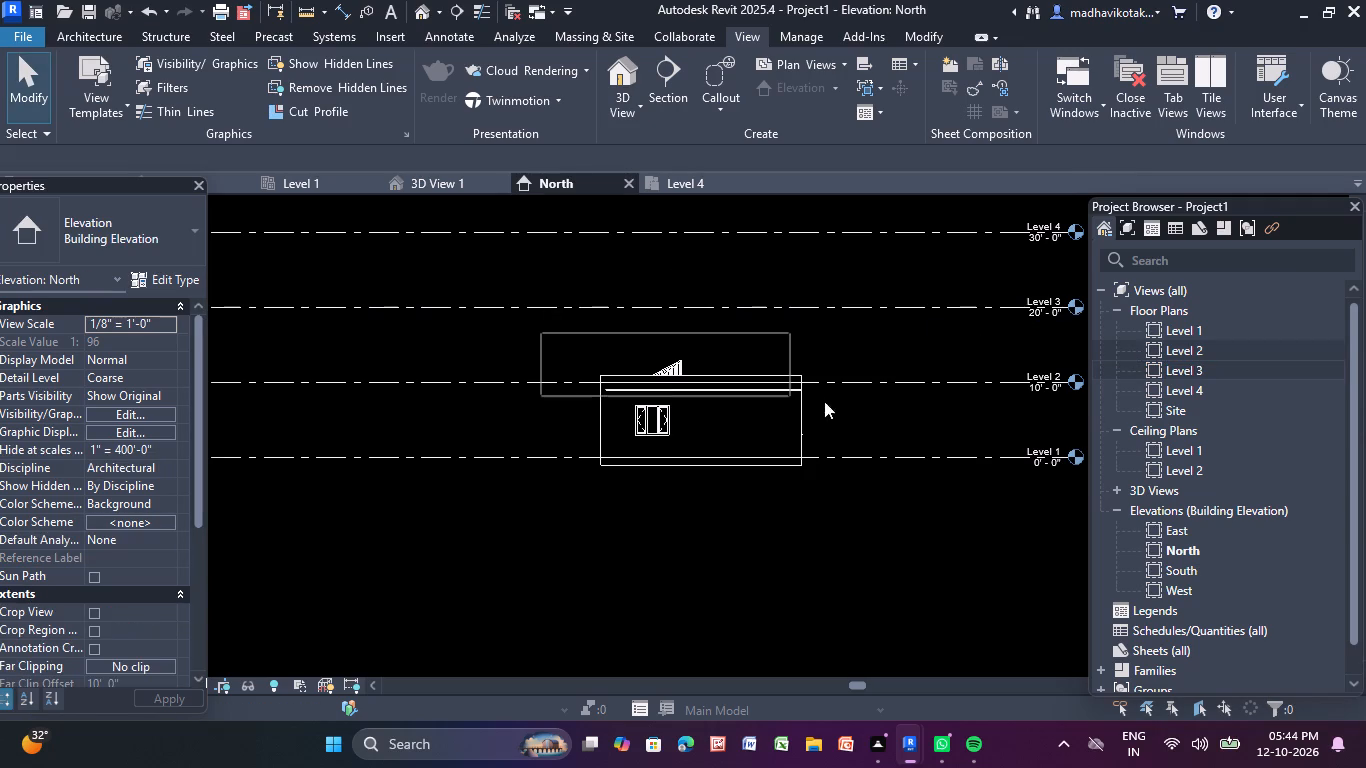
pyautogui.moveTo(824, 401); pyautogui.dragTo(965, 544)
pyautogui.click(854, 87)
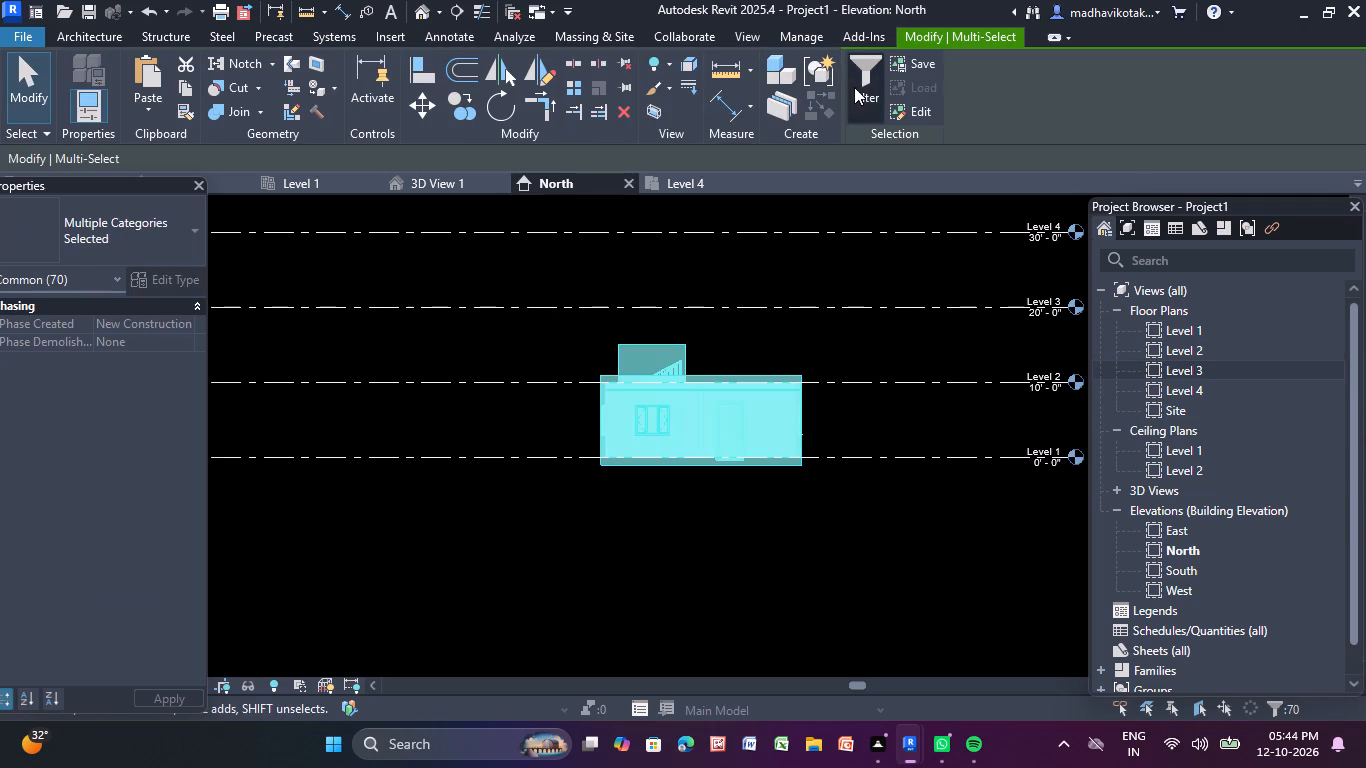
pyautogui.click(816, 278)
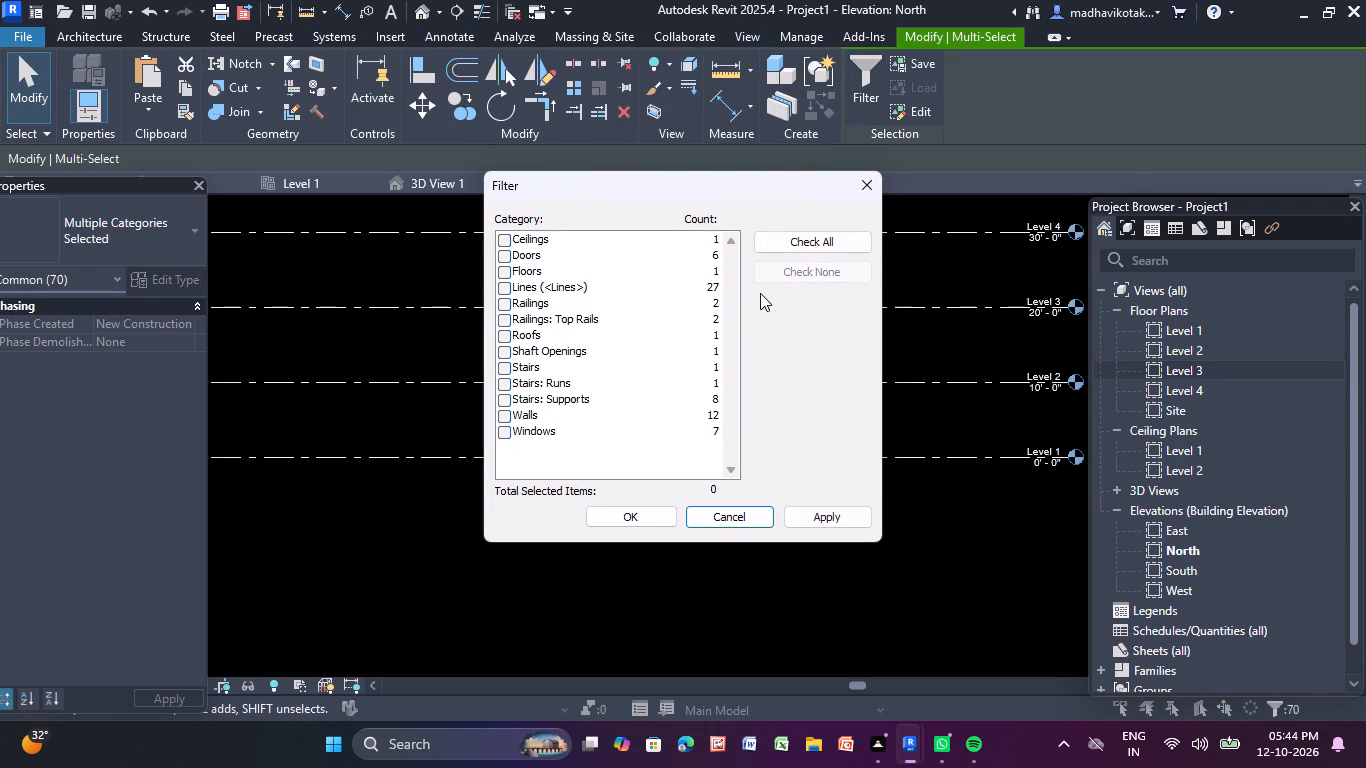
pyautogui.click(500, 256)
pyautogui.click(505, 270)
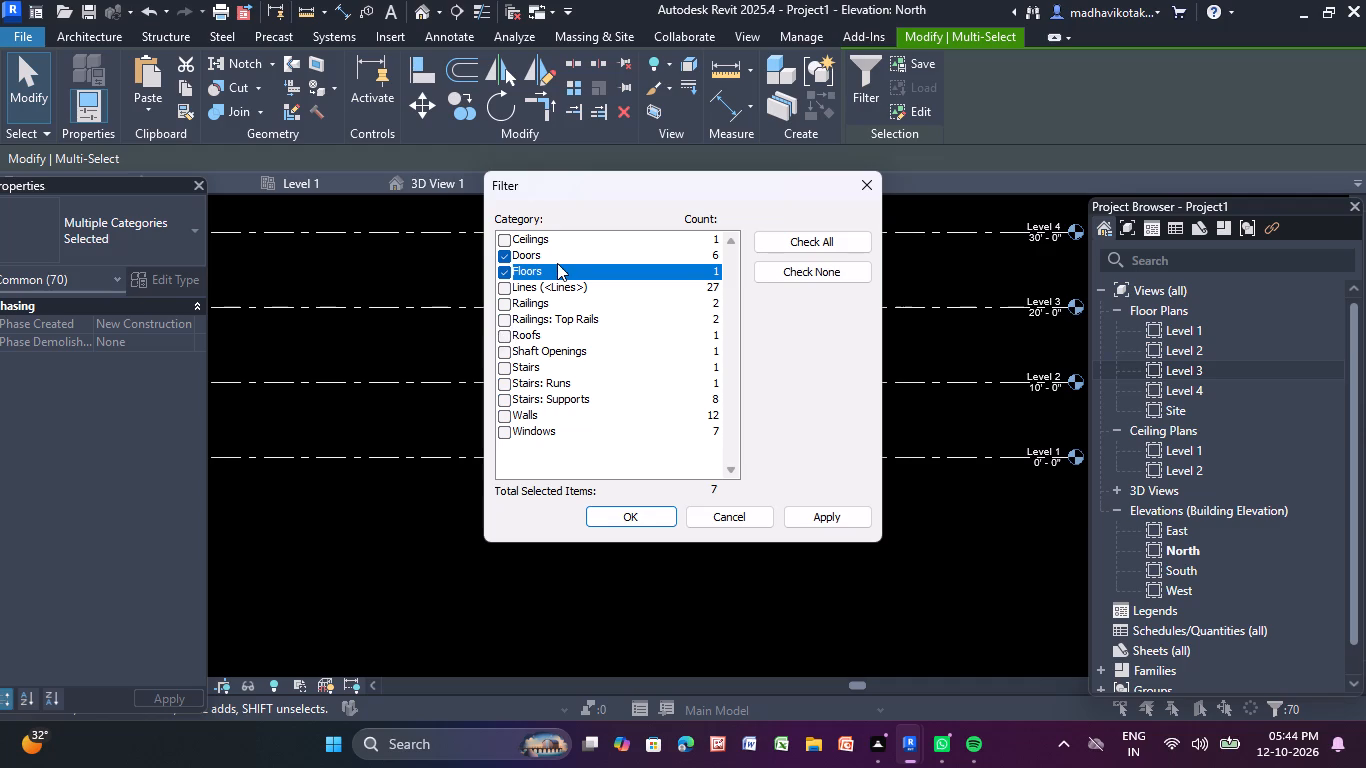
pyautogui.click(552, 268)
pyautogui.click(500, 438)
pyautogui.click(504, 424)
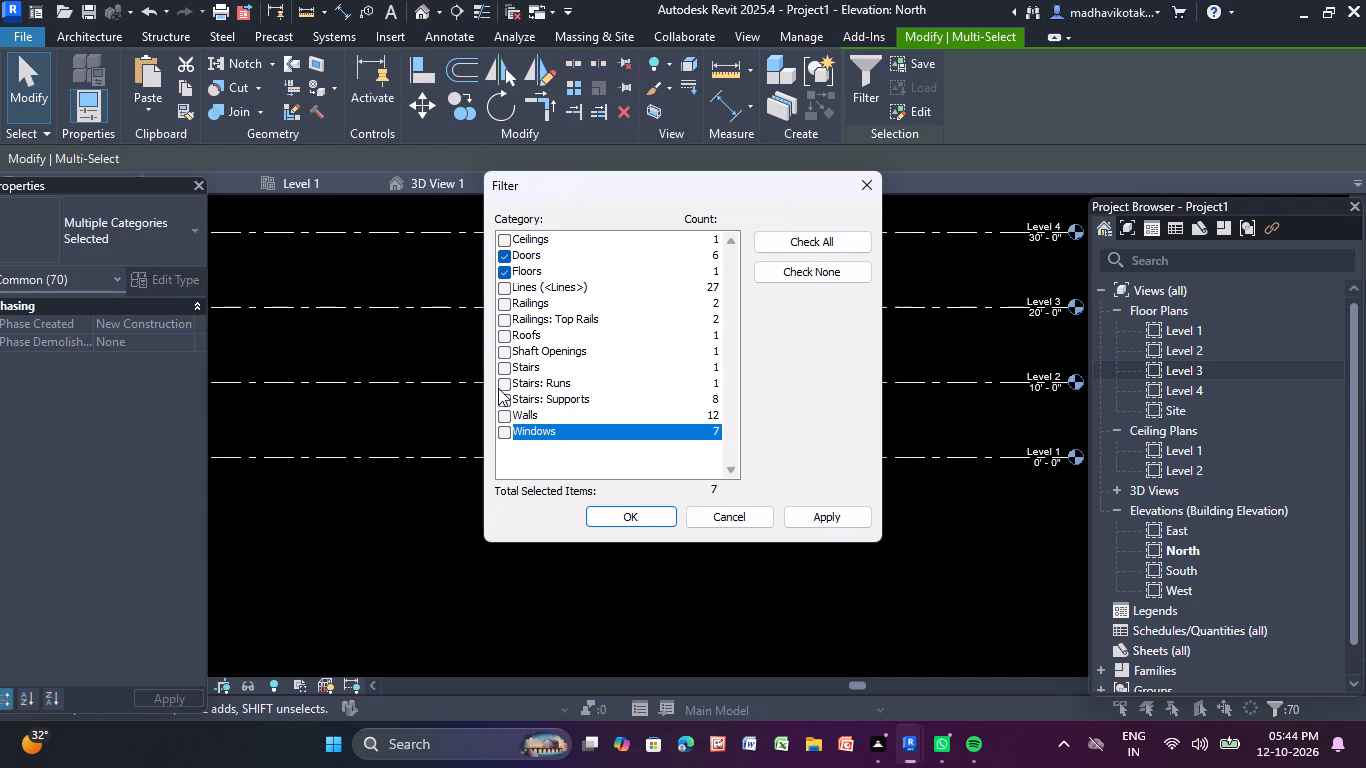
pyautogui.click(506, 372)
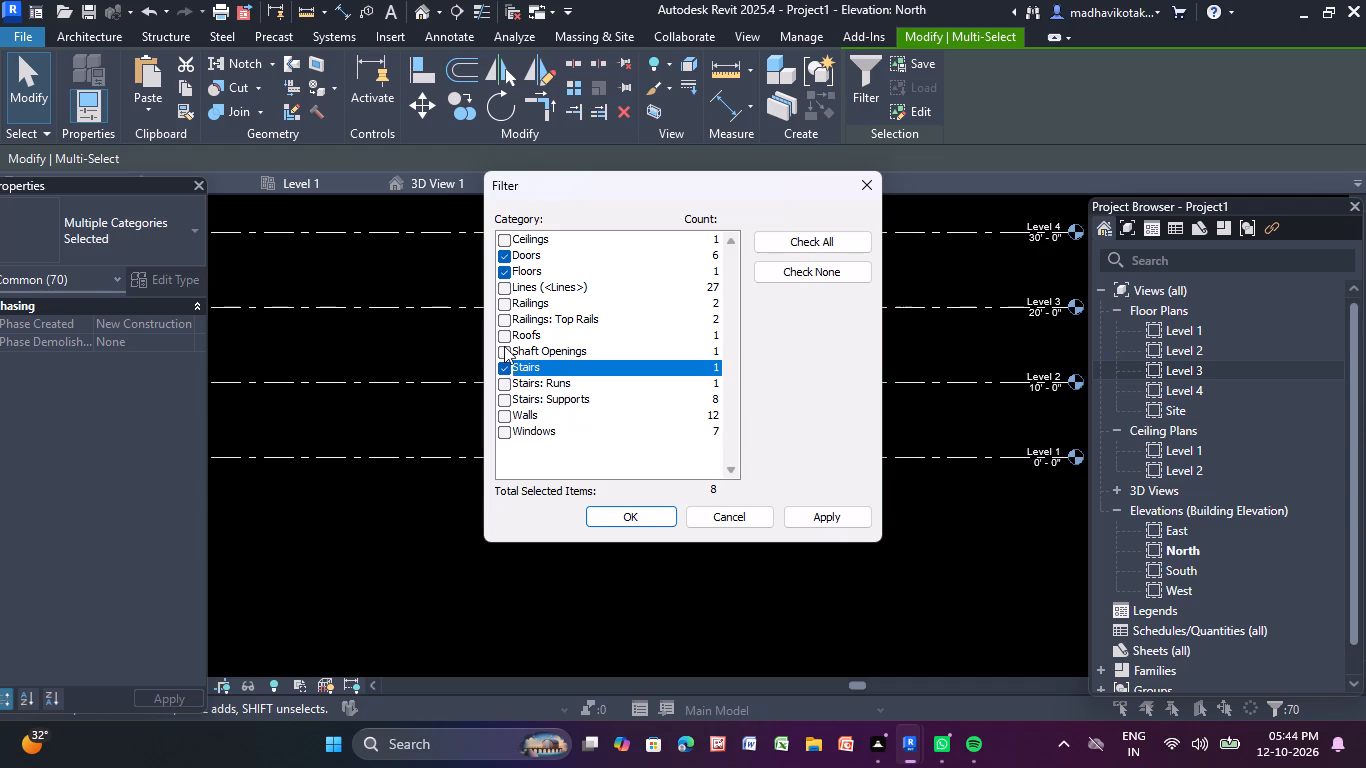
pyautogui.click(503, 336)
pyautogui.click(826, 518)
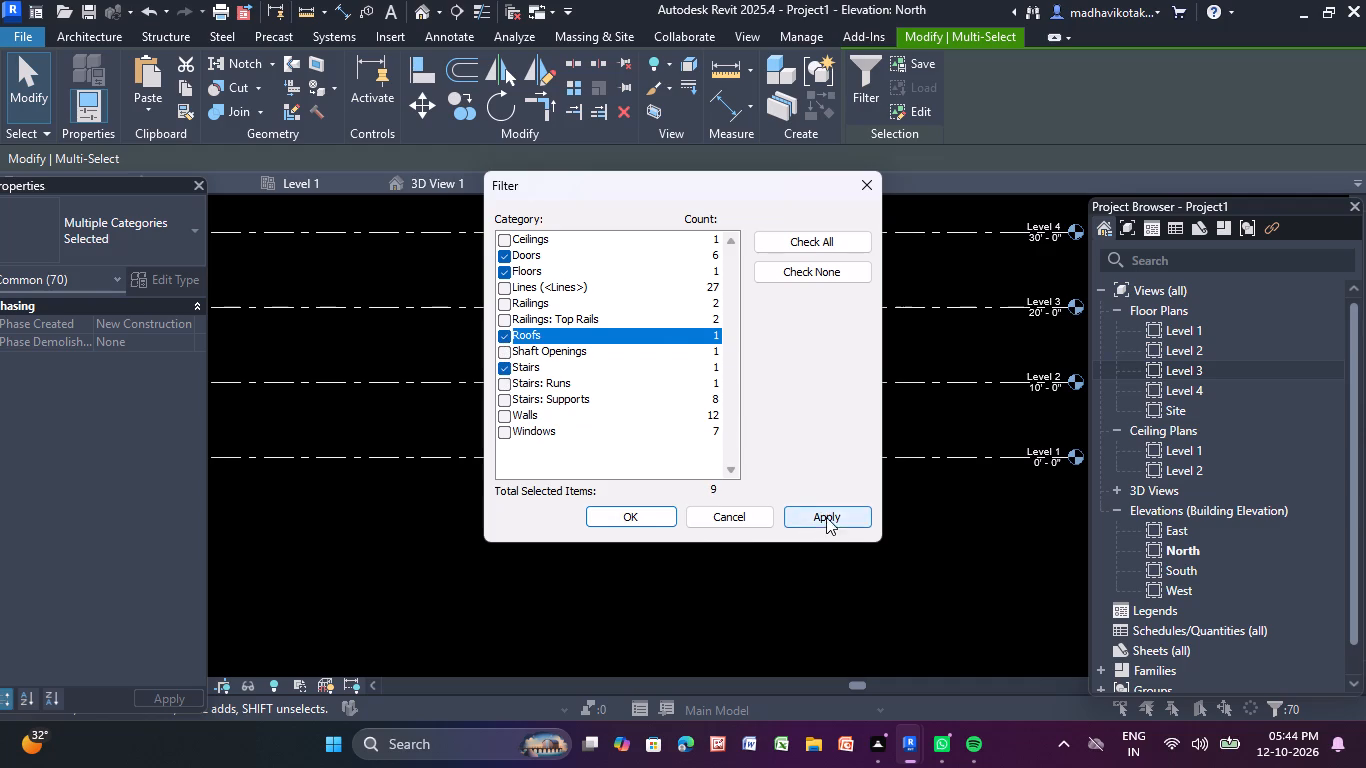
pyautogui.click(503, 338)
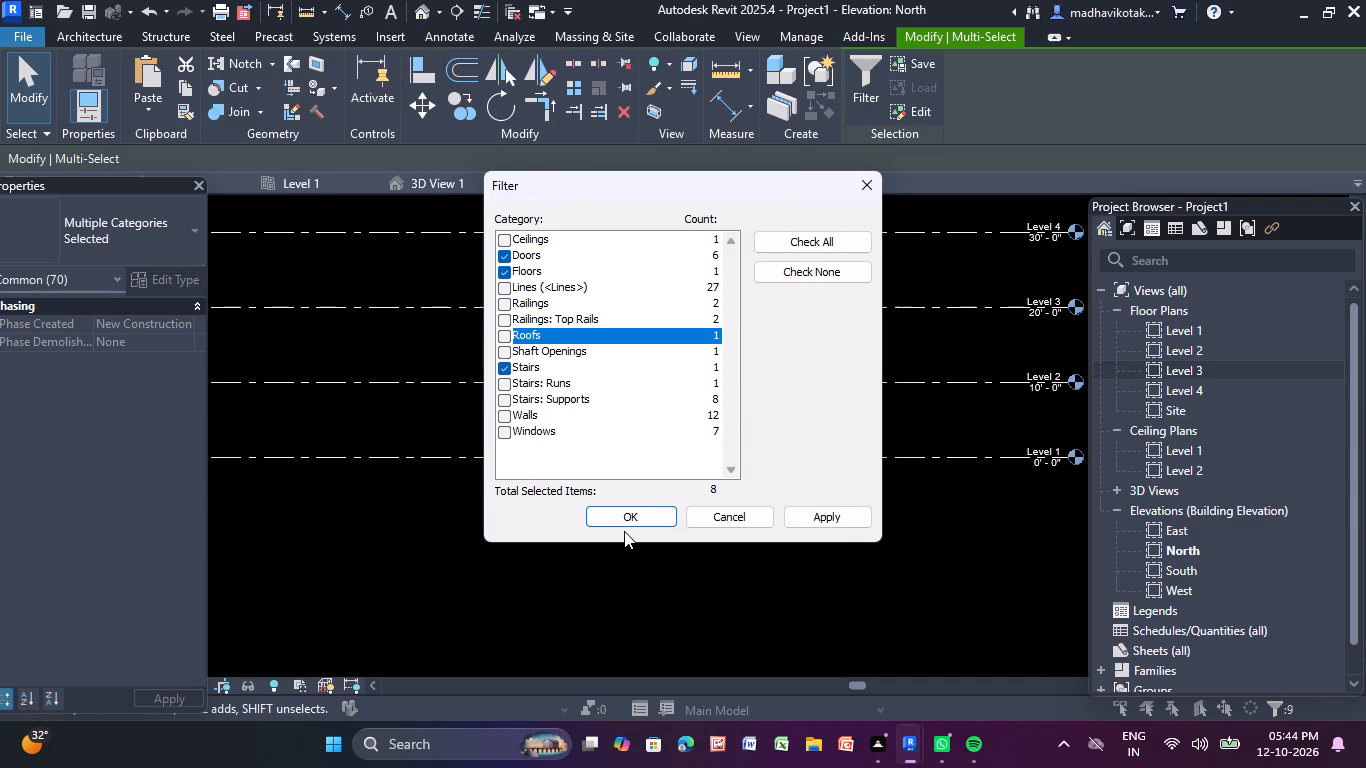
pyautogui.click(624, 511)
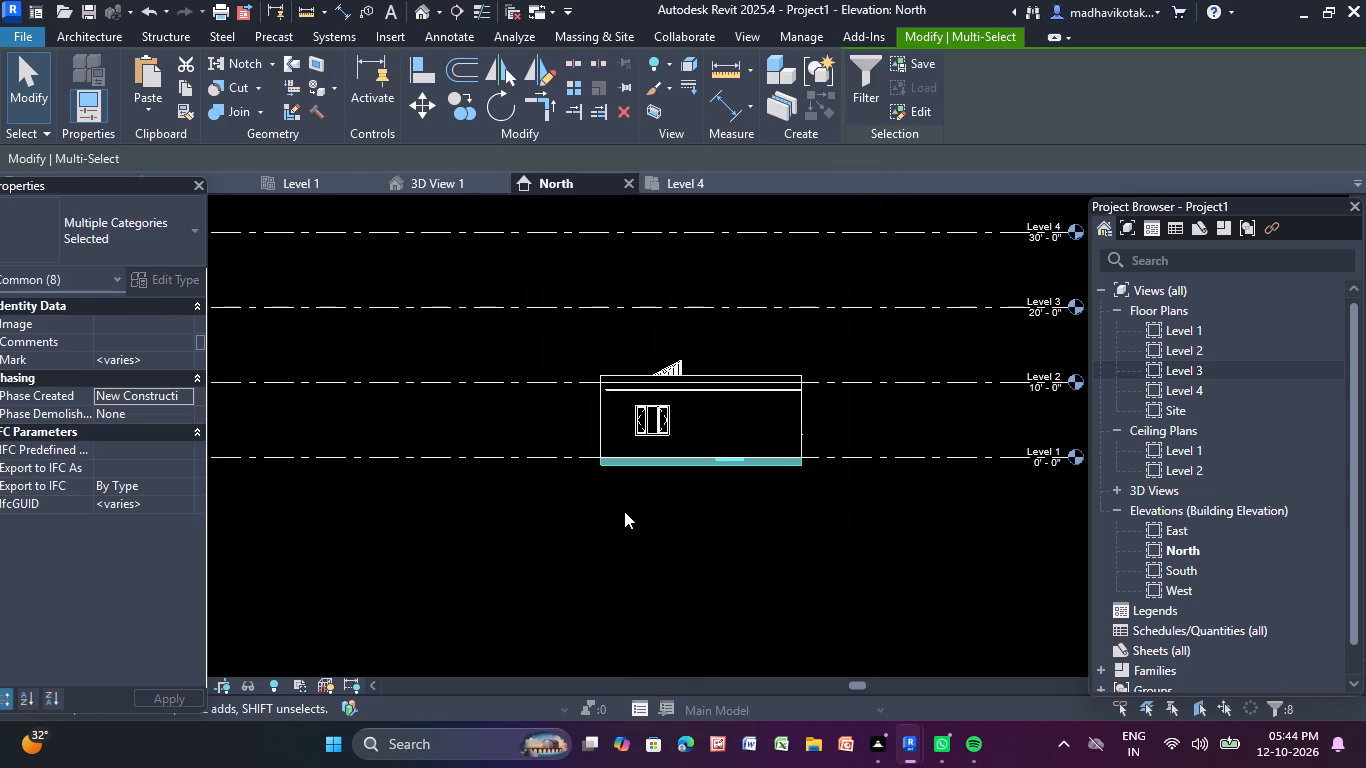
pyautogui.tripleClick(182, 89)
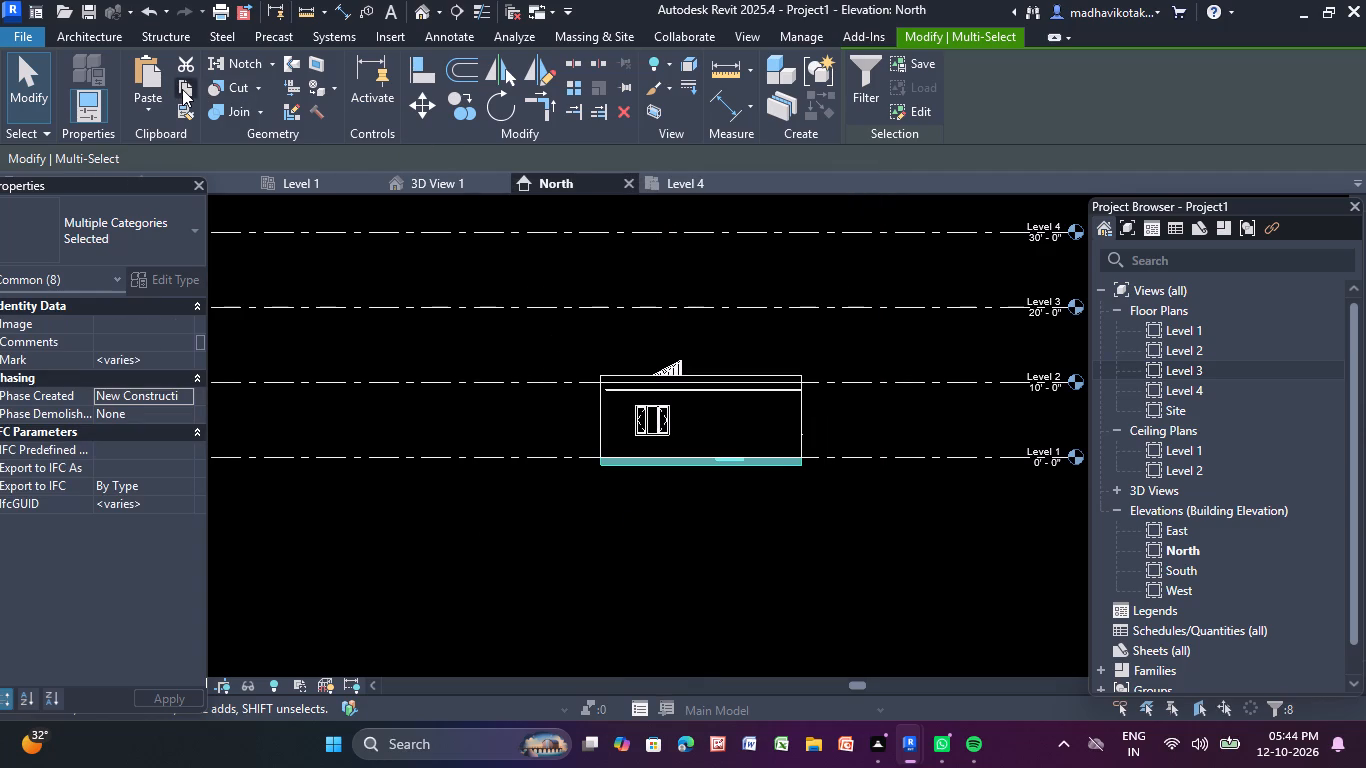
pyautogui.click(182, 89)
# Paste the copied doors, floor and stair from the clipboard at ground level, to the left of the original building in the North elevation.
pyautogui.click(152, 103)
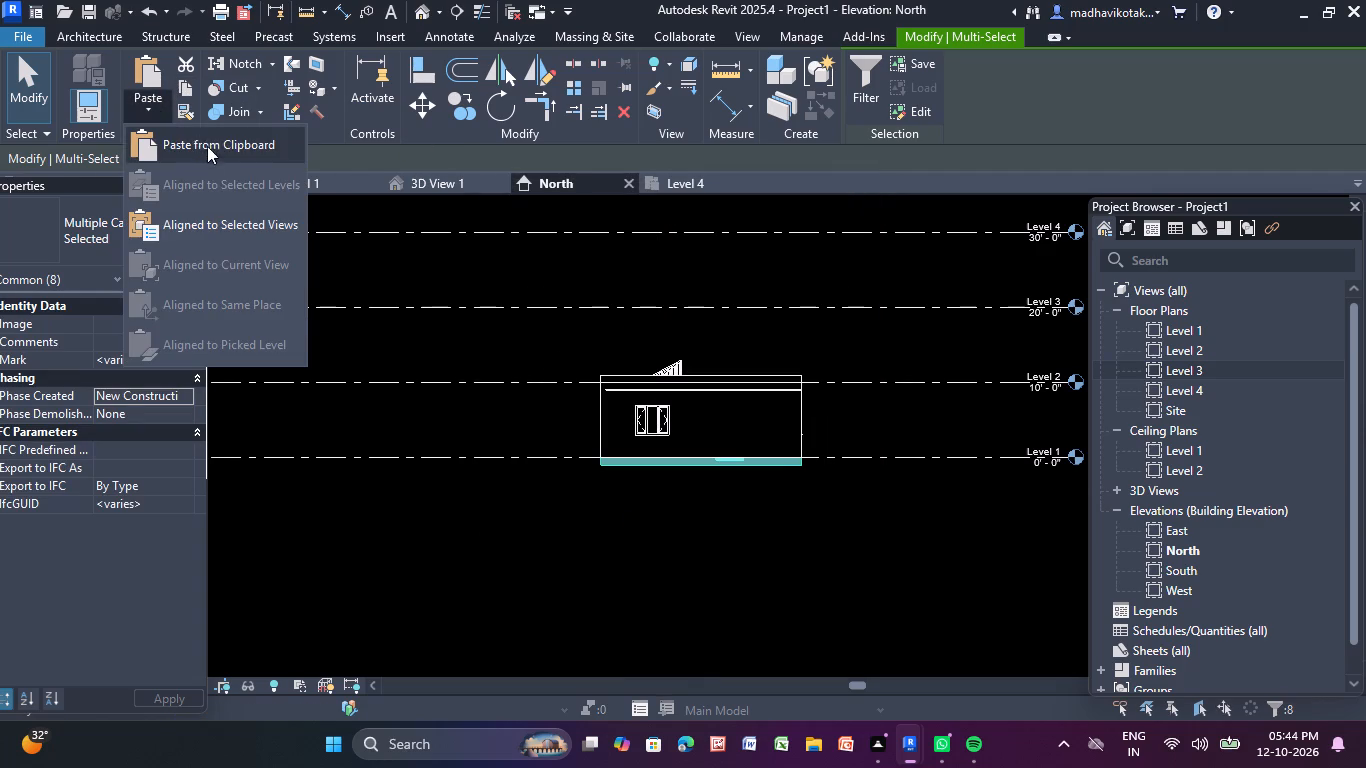
pyautogui.click(224, 179)
pyautogui.click(234, 149)
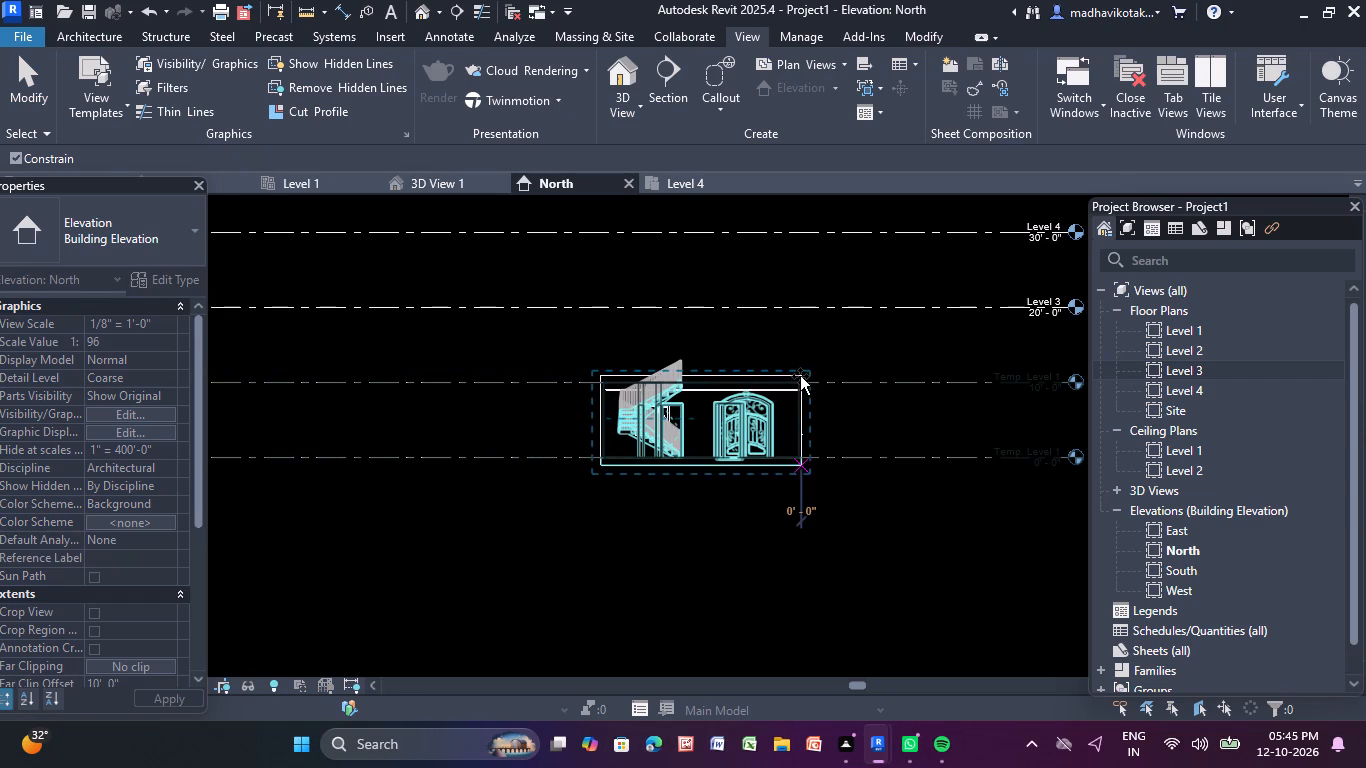
pyautogui.scroll(4, 799, 376)
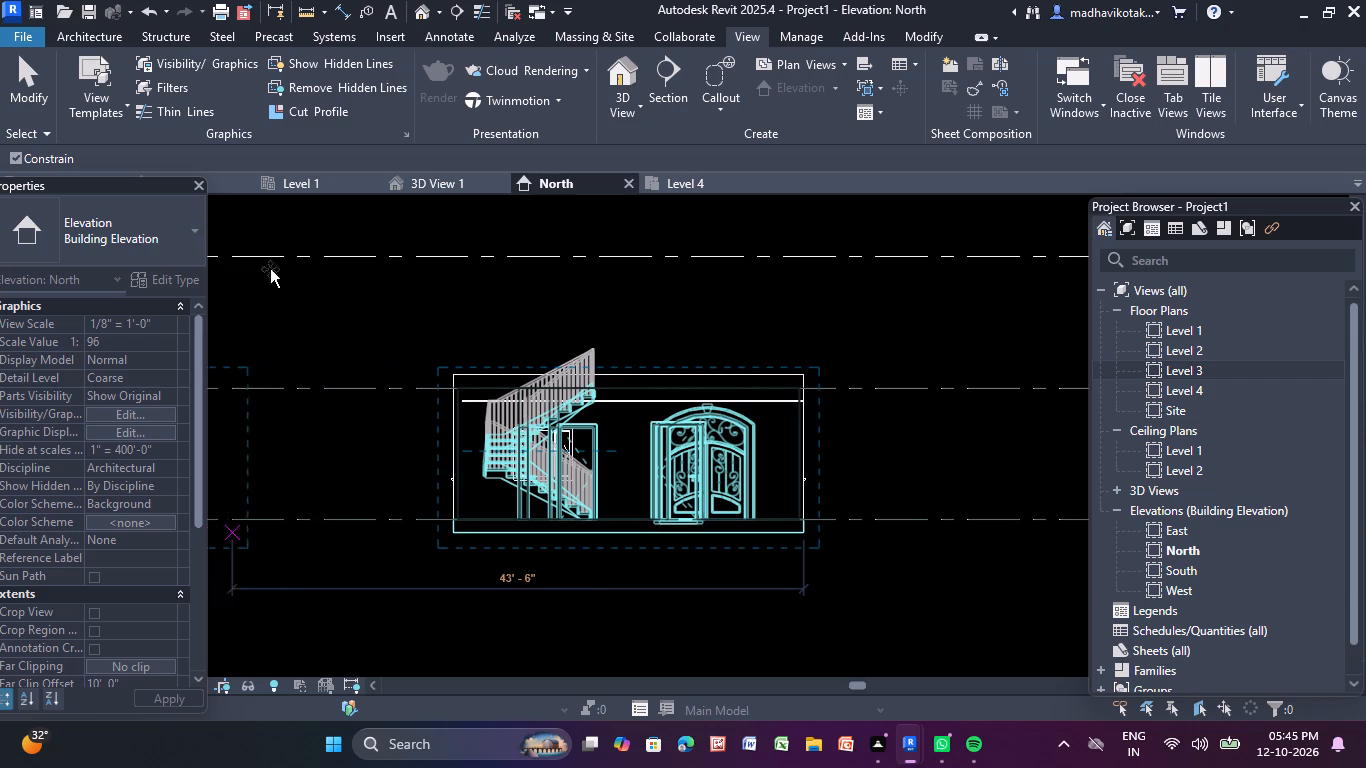
pyautogui.moveTo(299, 284); pyautogui.dragTo(502, 316, button='middle')
pyautogui.click(458, 319)
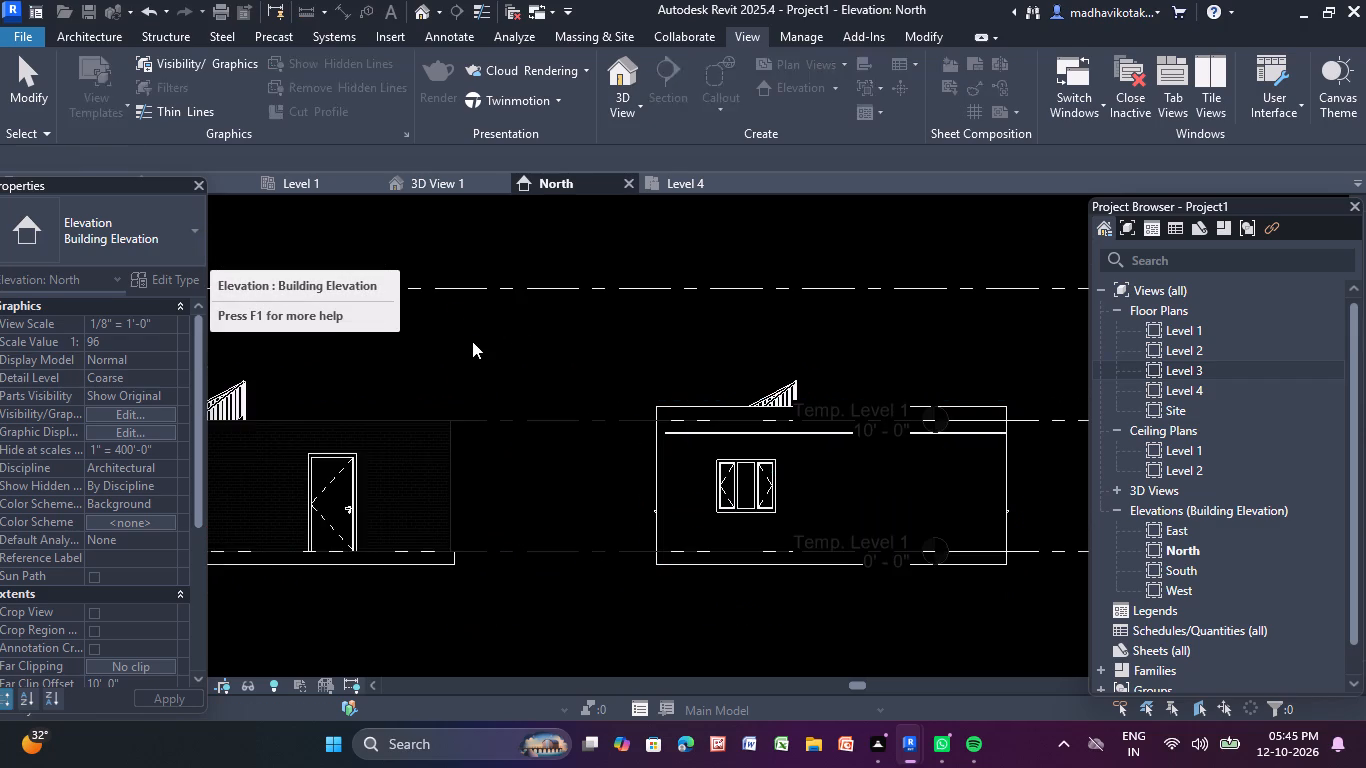
pyautogui.scroll(-2, 514, 362)
pyautogui.moveTo(514, 362); pyautogui.dragTo(661, 450, button='middle')
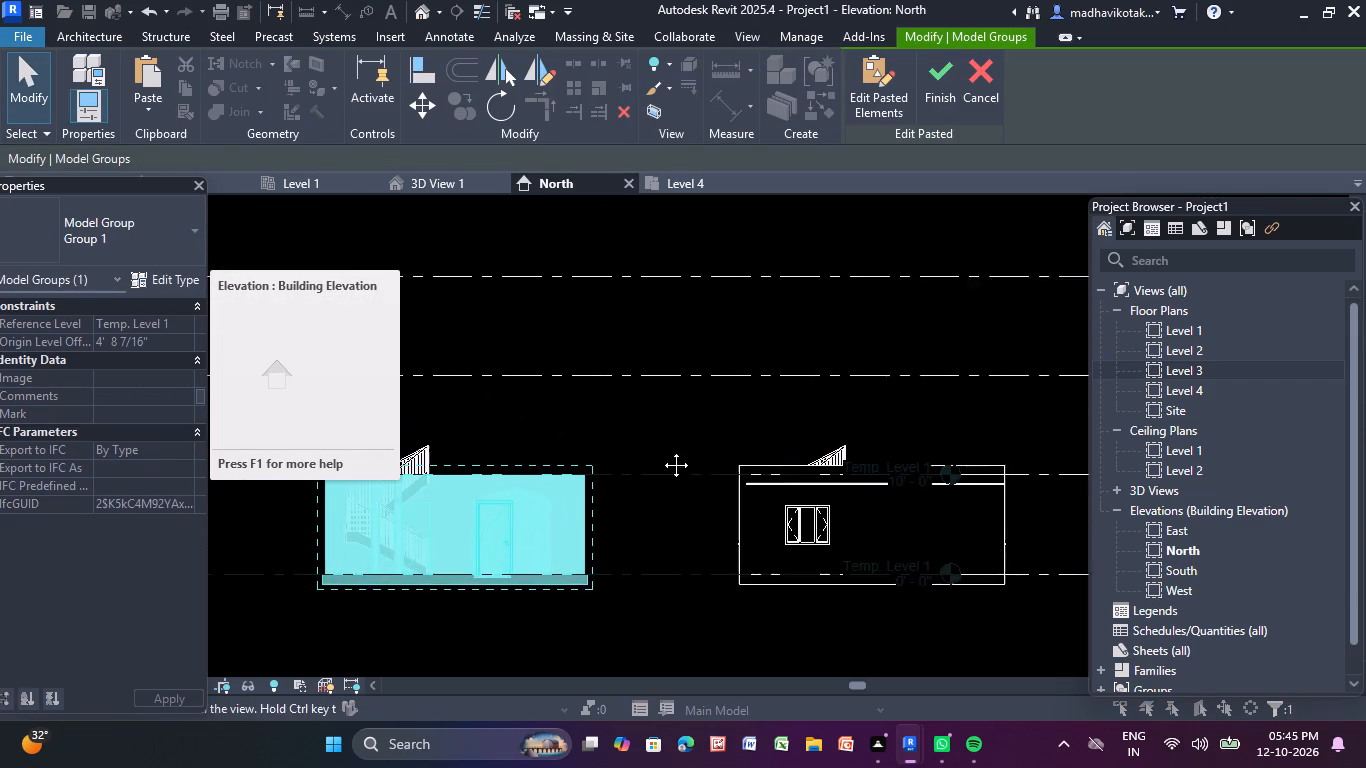
pyautogui.moveTo(661, 450); pyautogui.dragTo(662, 450, button='middle')
pyautogui.press('Escape')
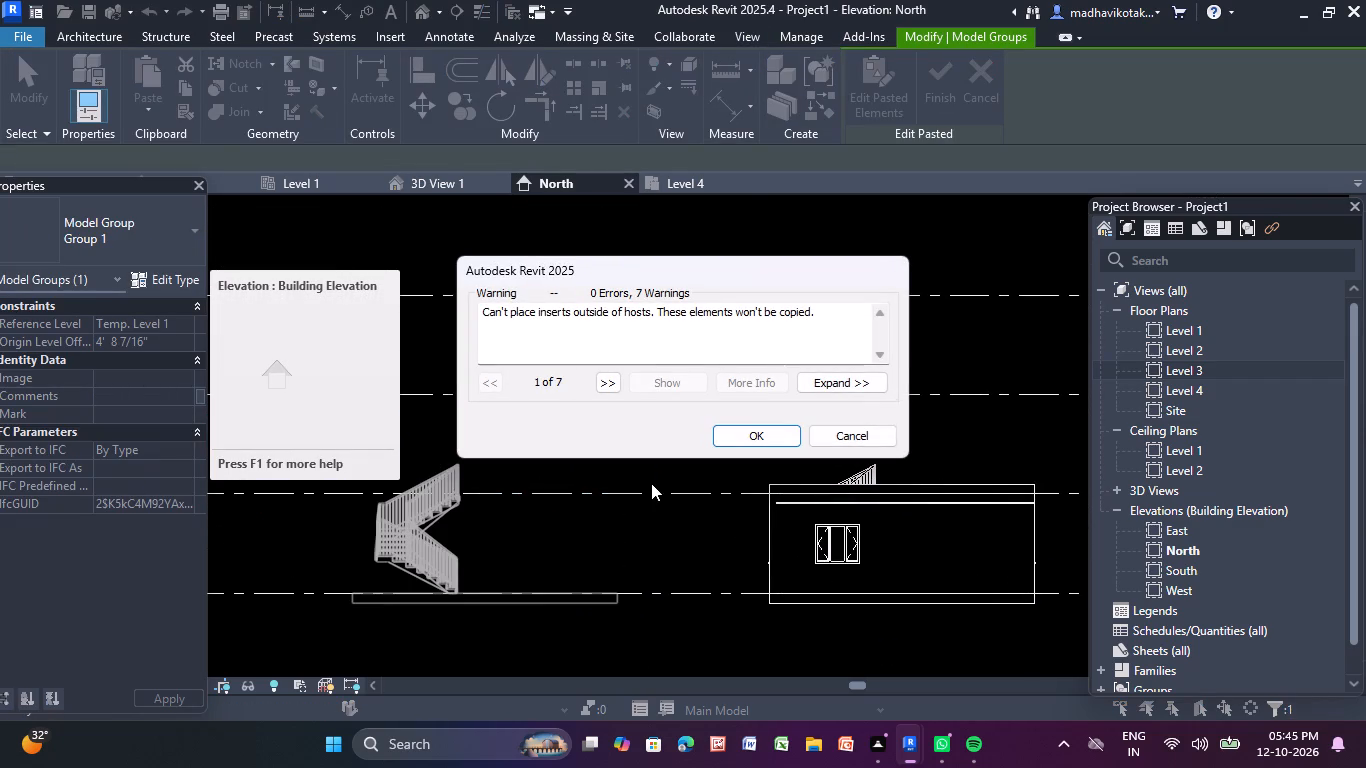
pyautogui.click(732, 440)
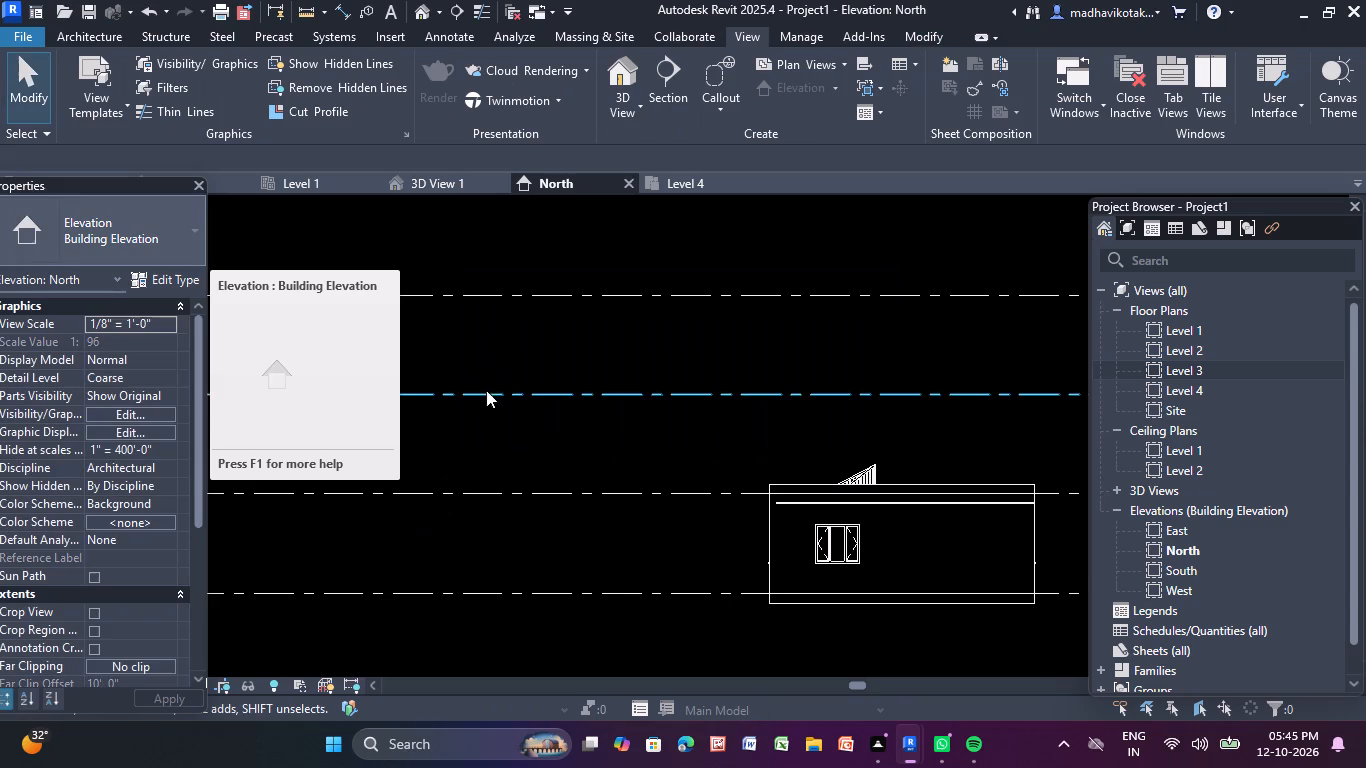
# Select the original building in the North elevation, filter the selection to doors only, and copy them to the clipboard.
pyautogui.moveTo(506, 383); pyautogui.dragTo(338, 327, button='middle')
pyautogui.scroll(-3, 432, 352)
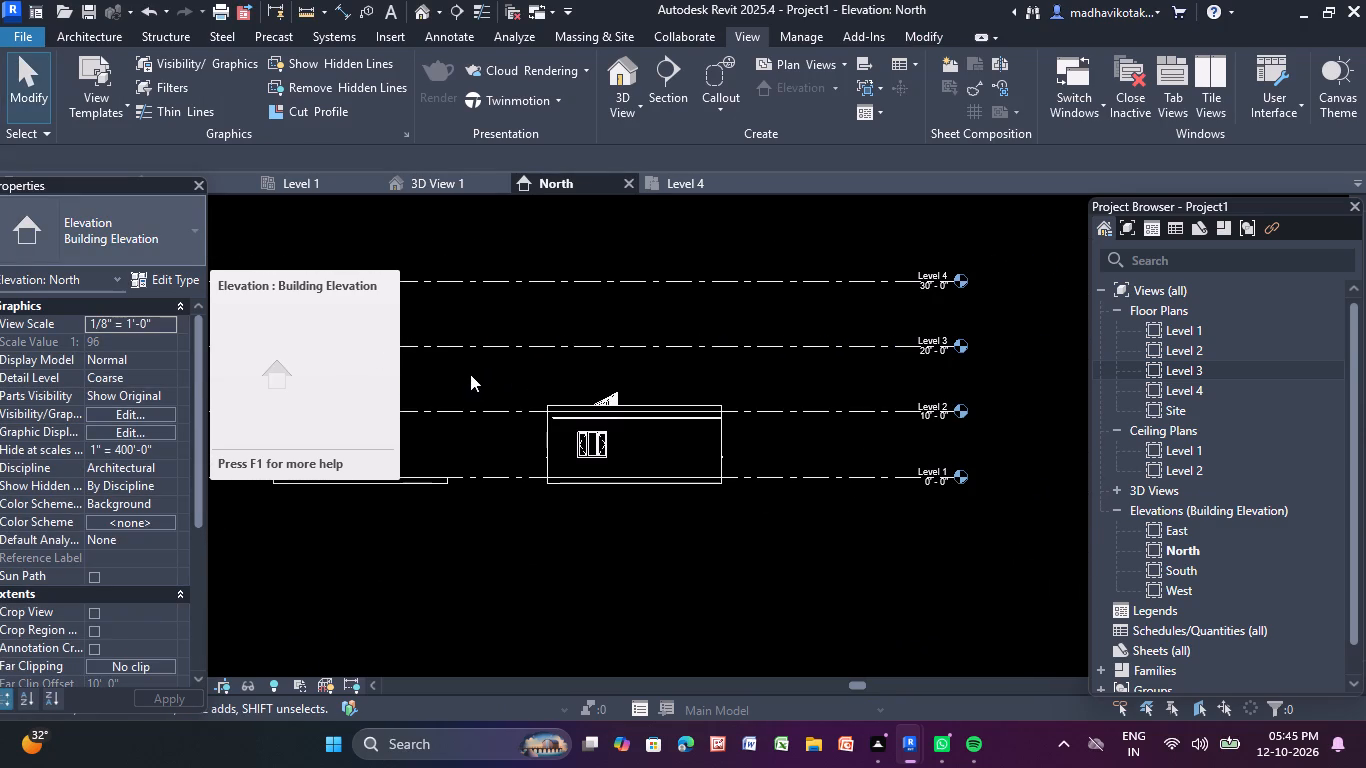
pyautogui.moveTo(469, 372); pyautogui.dragTo(785, 518)
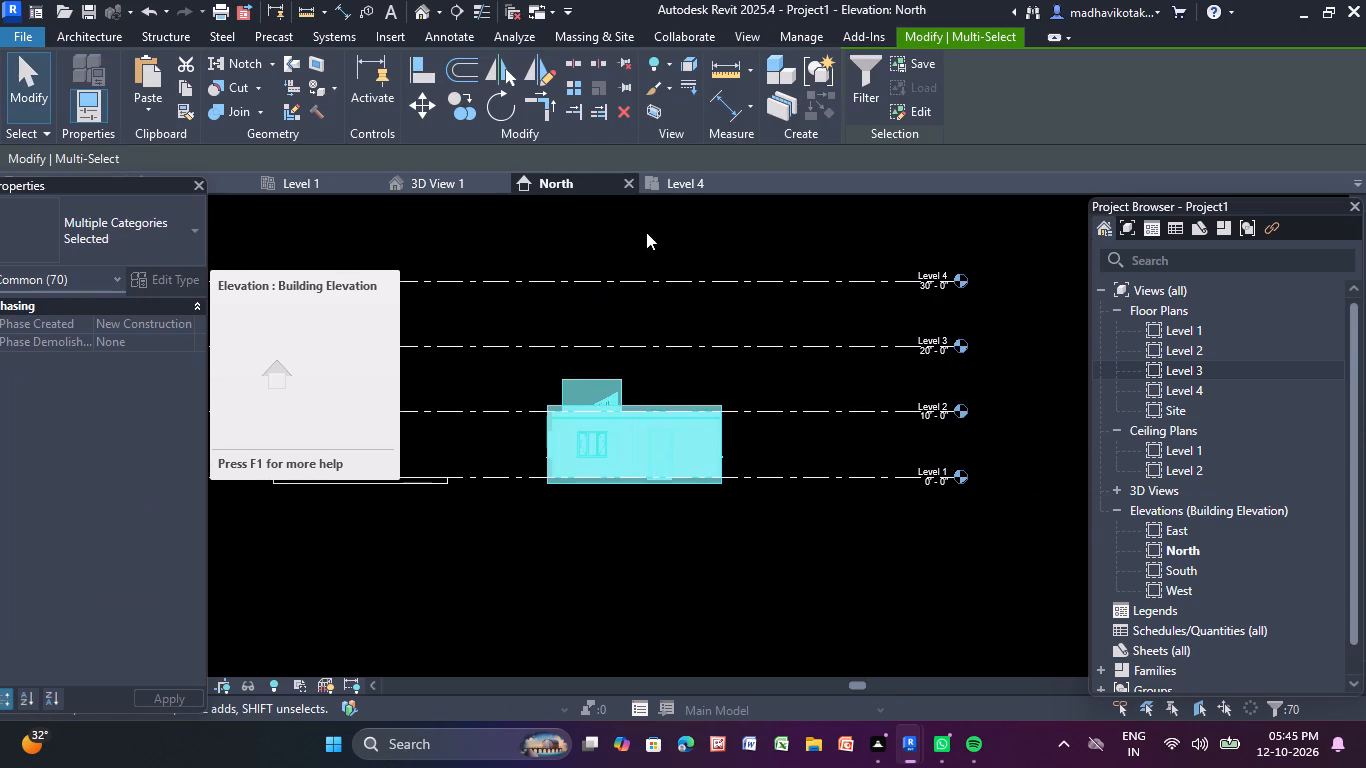
pyautogui.click(850, 60)
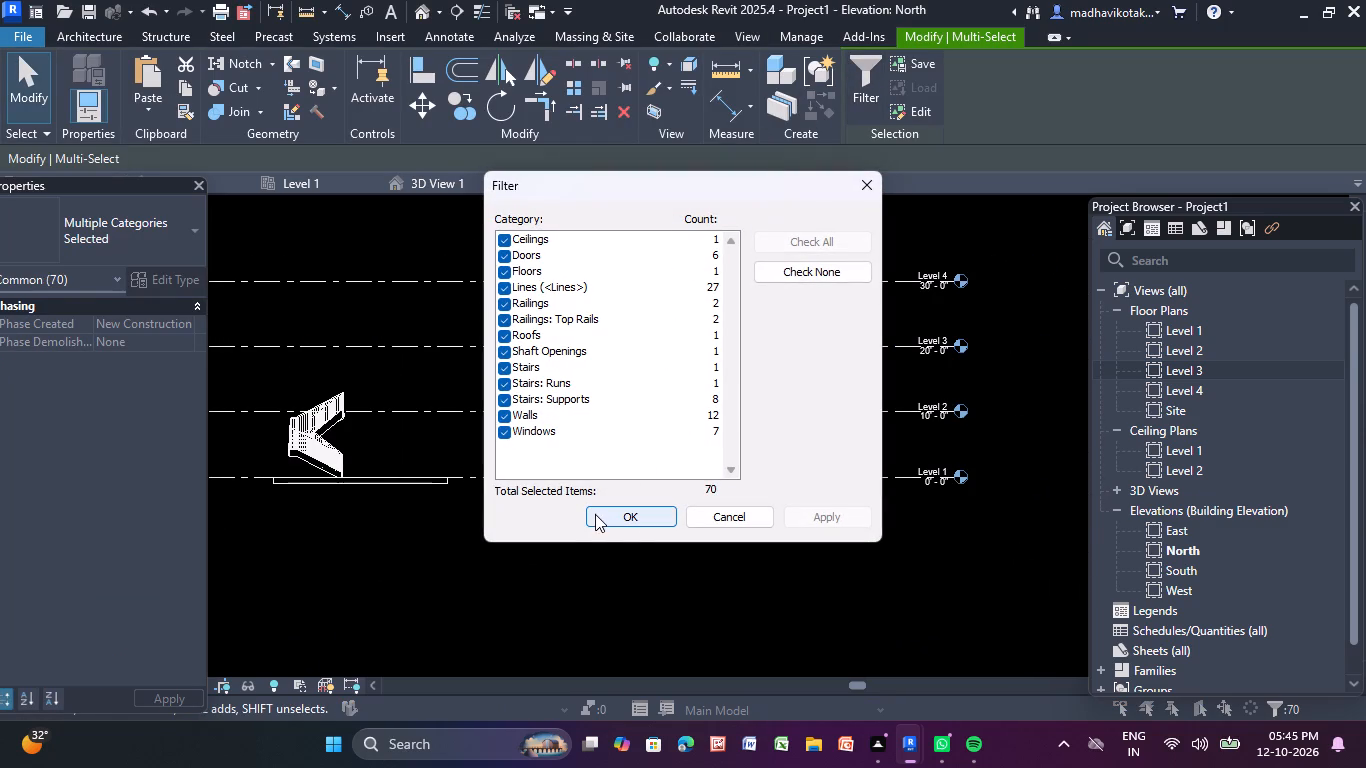
pyautogui.click(547, 435)
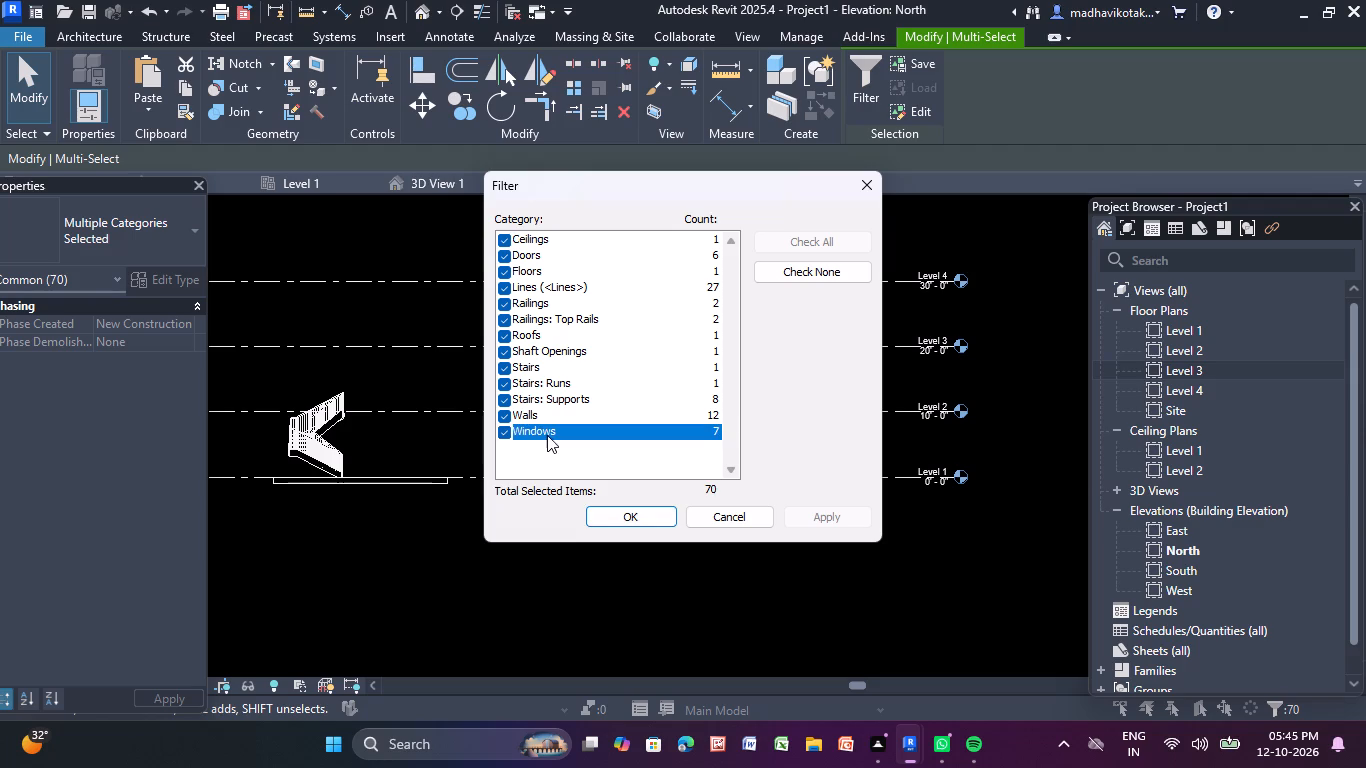
pyautogui.click(535, 418)
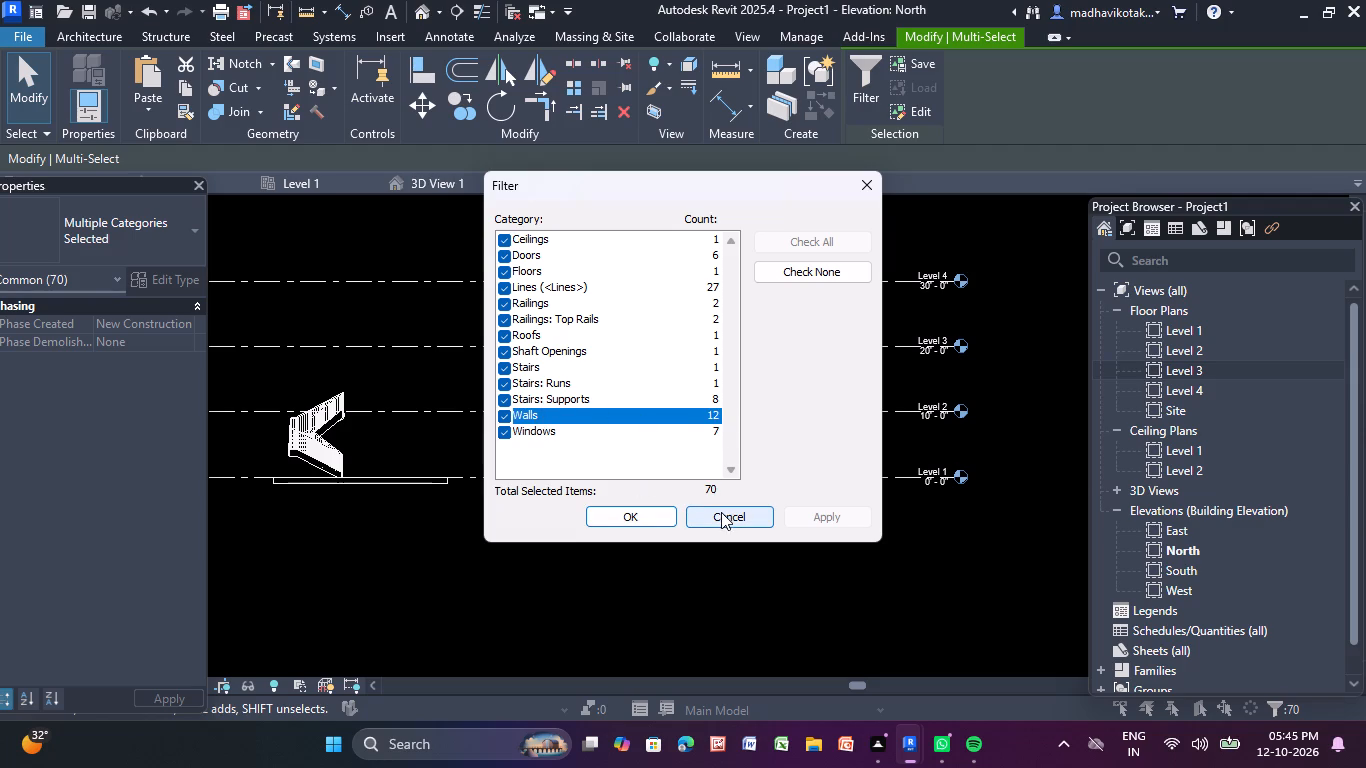
pyautogui.click(812, 278)
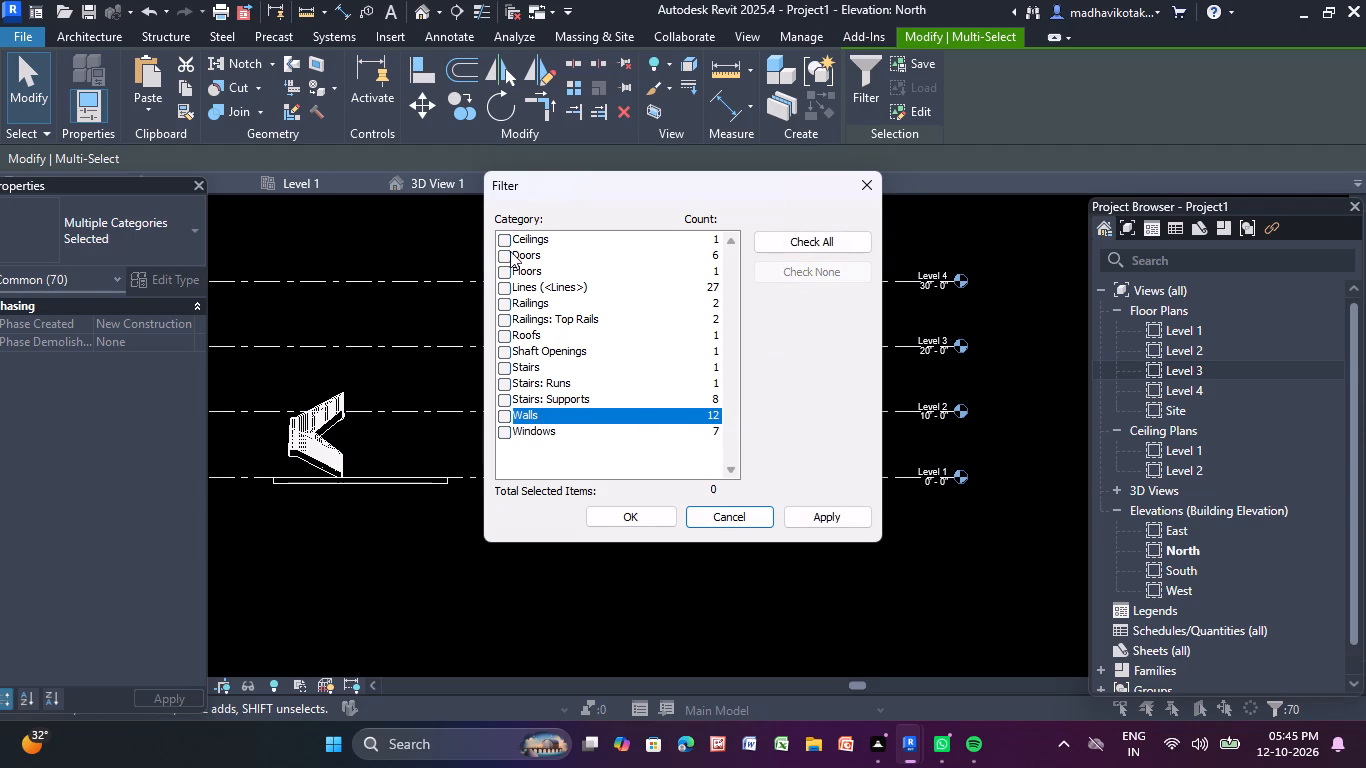
pyautogui.click(508, 251)
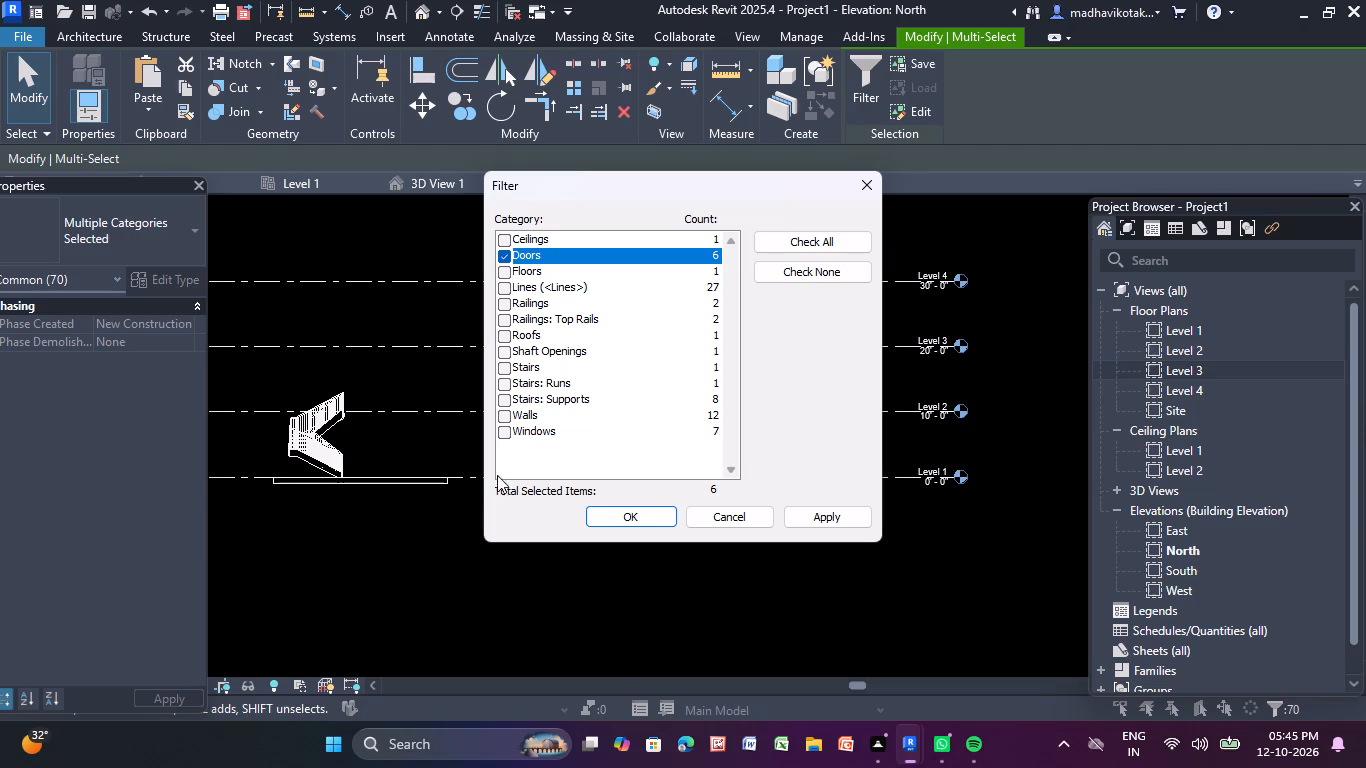
pyautogui.click(513, 275)
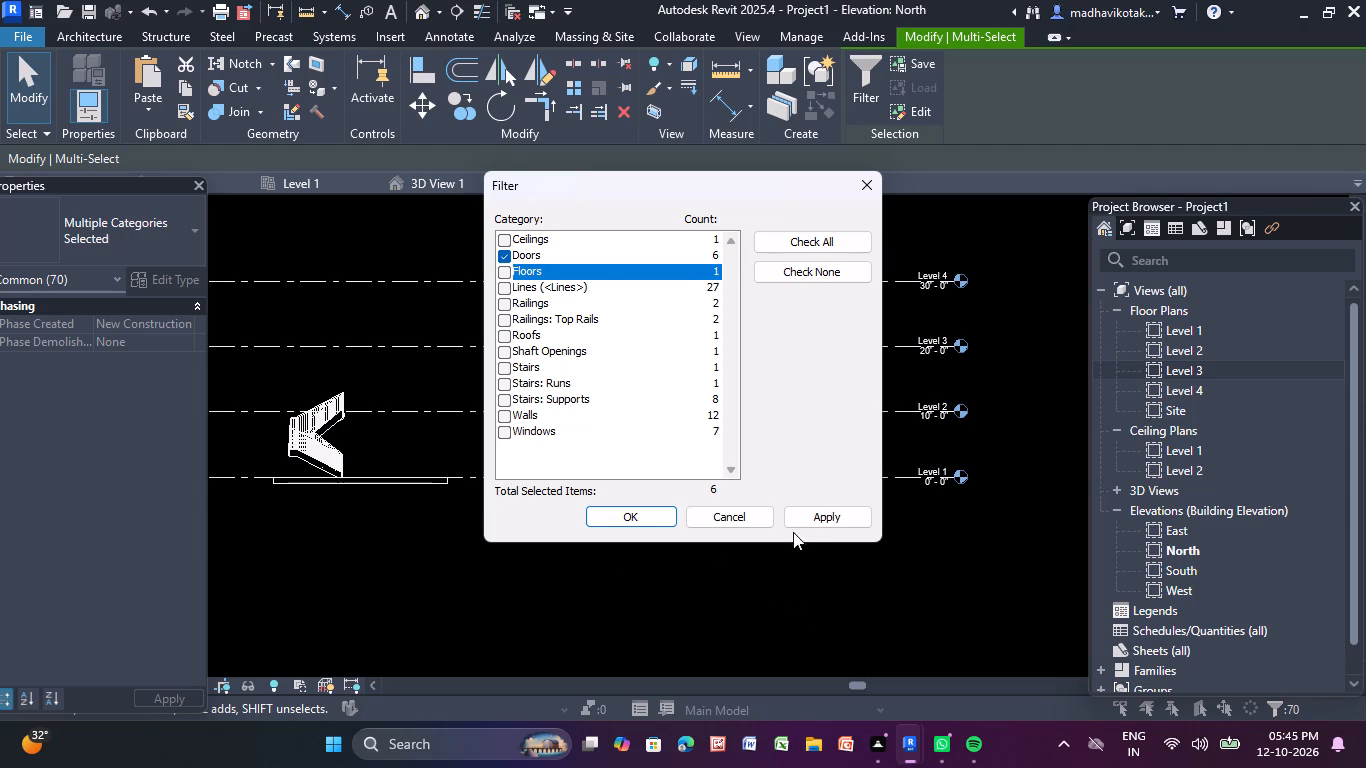
pyautogui.moveTo(810, 525); pyautogui.dragTo(786, 520)
pyautogui.click(622, 516)
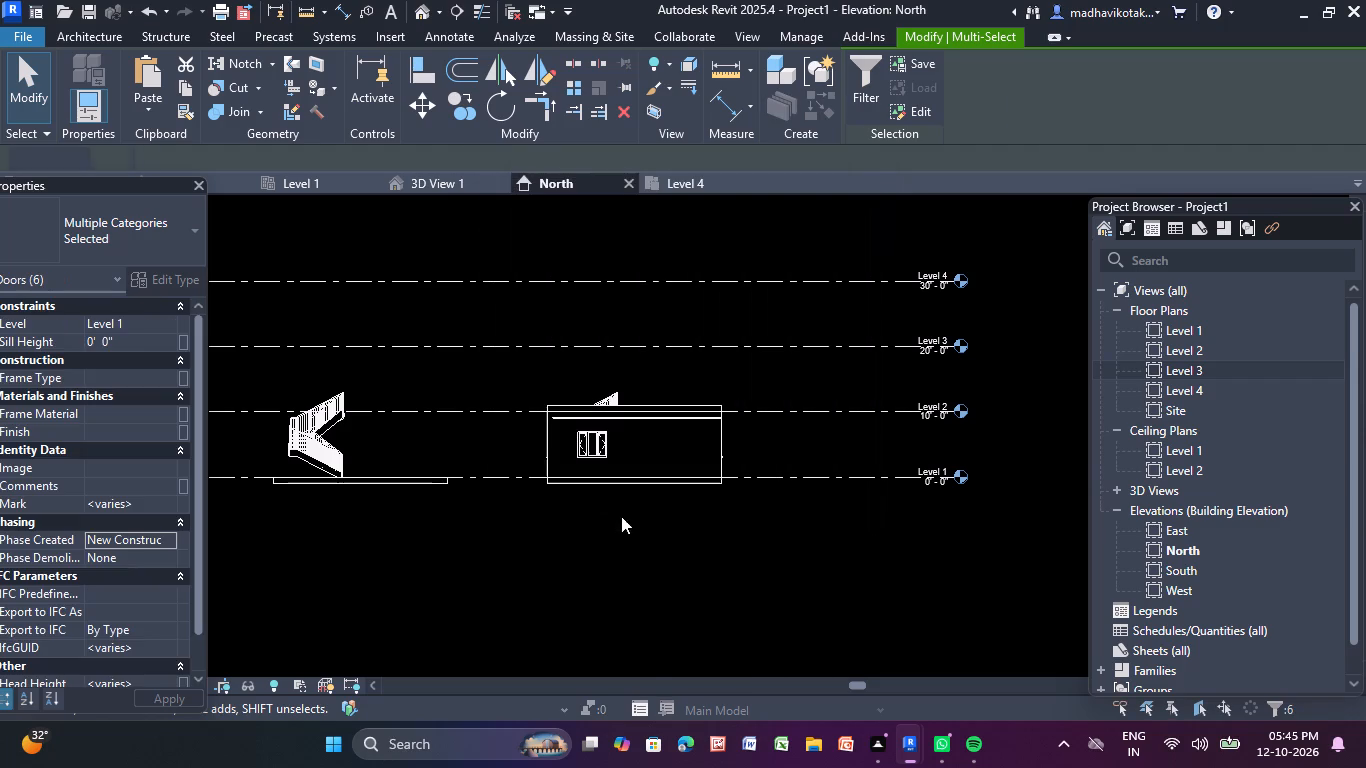
pyautogui.doubleClick(185, 100)
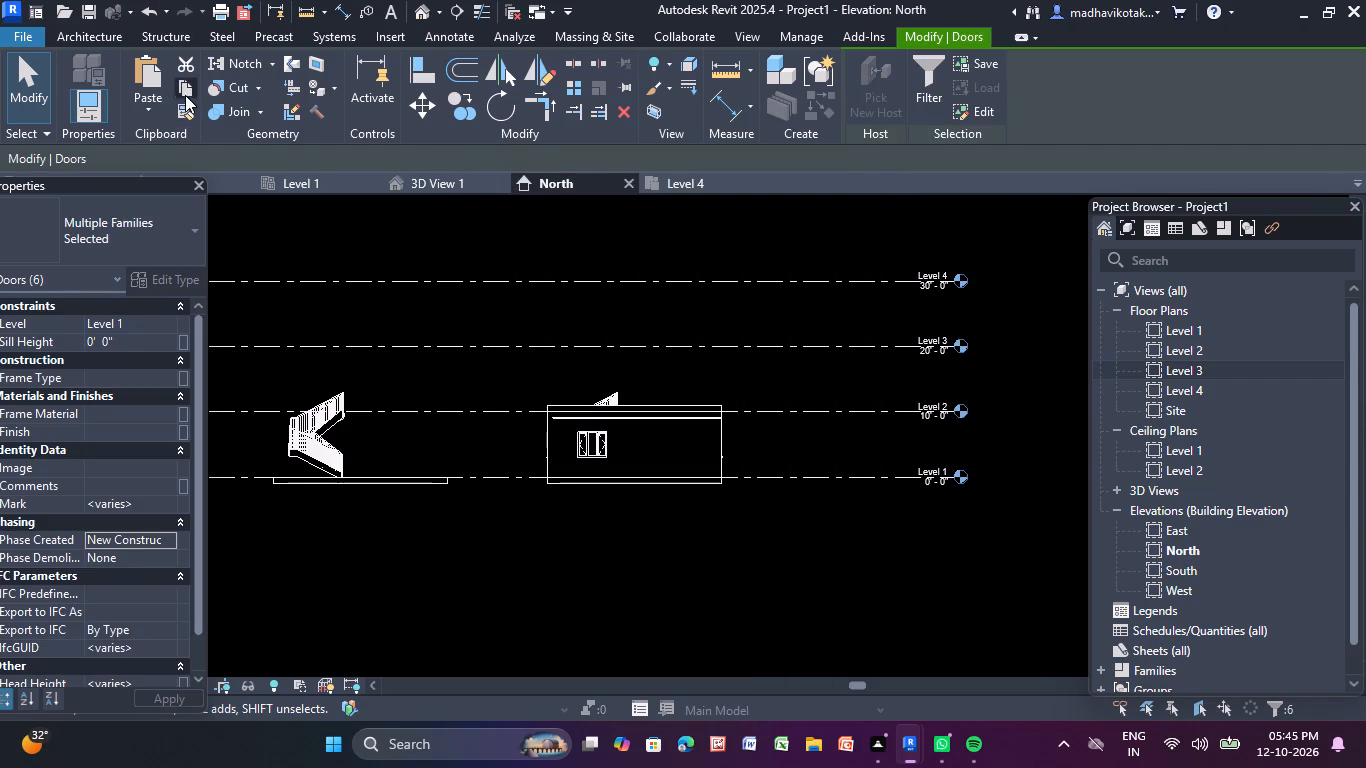
pyautogui.click(184, 92)
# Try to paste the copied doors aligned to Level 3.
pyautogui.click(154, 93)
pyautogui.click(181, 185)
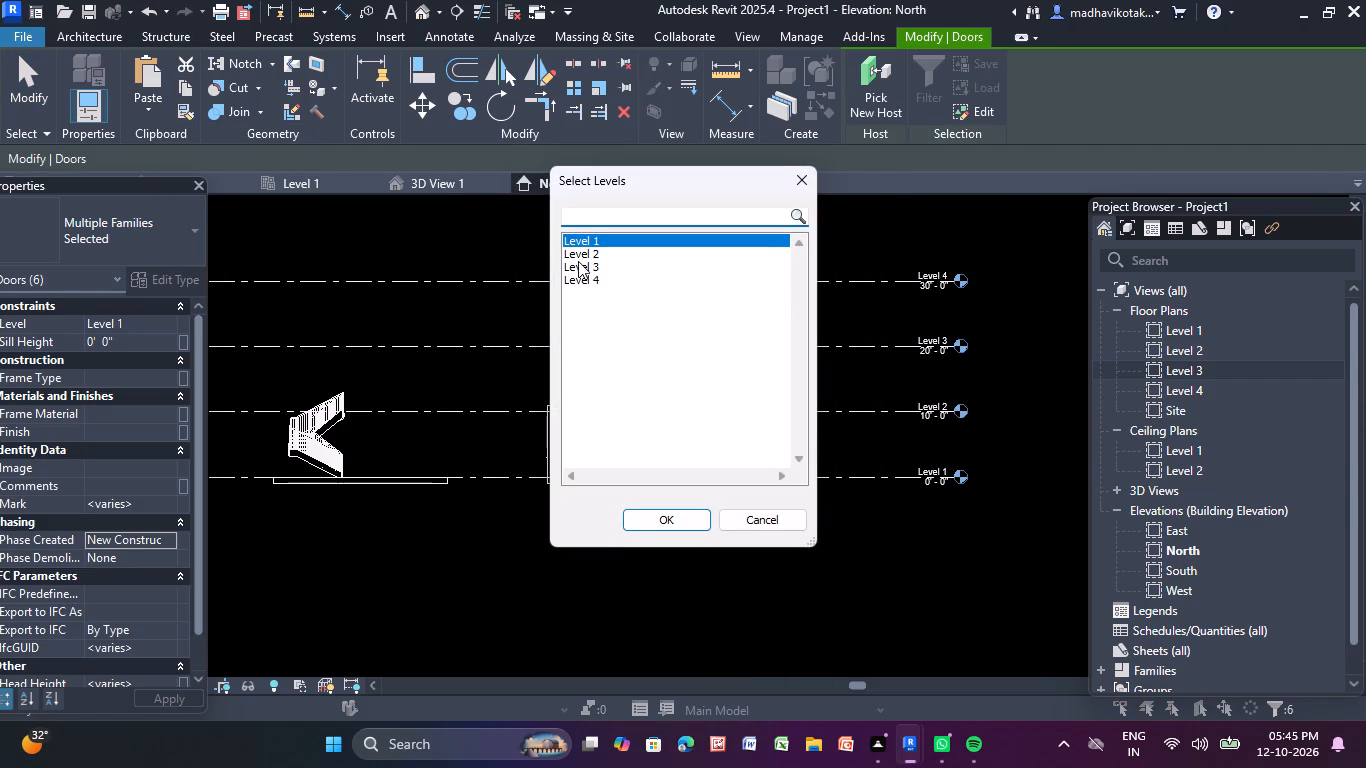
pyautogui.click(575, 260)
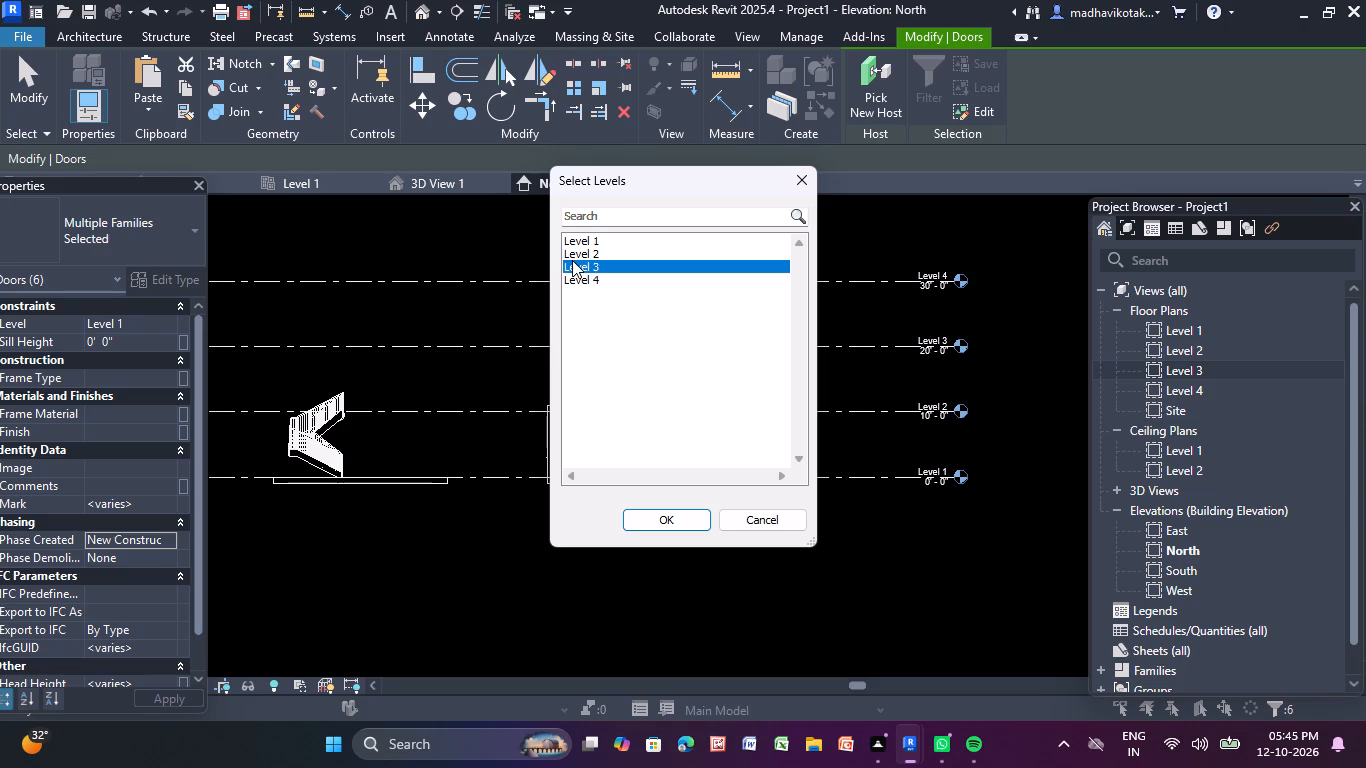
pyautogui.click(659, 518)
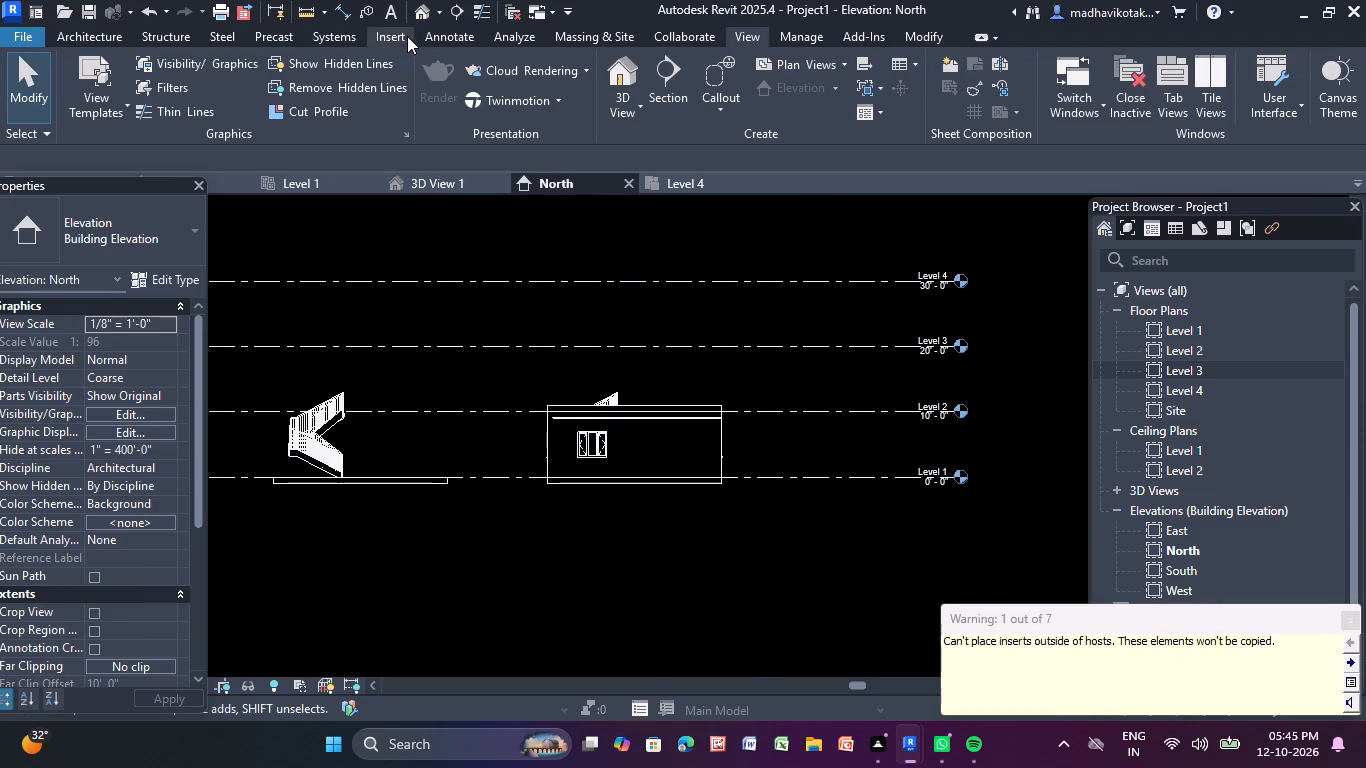
# Check the pasted copy in the default 3D view, and undo the pasted floor and stair along with the Level 4 floor plan.
pyautogui.click(420, 181)
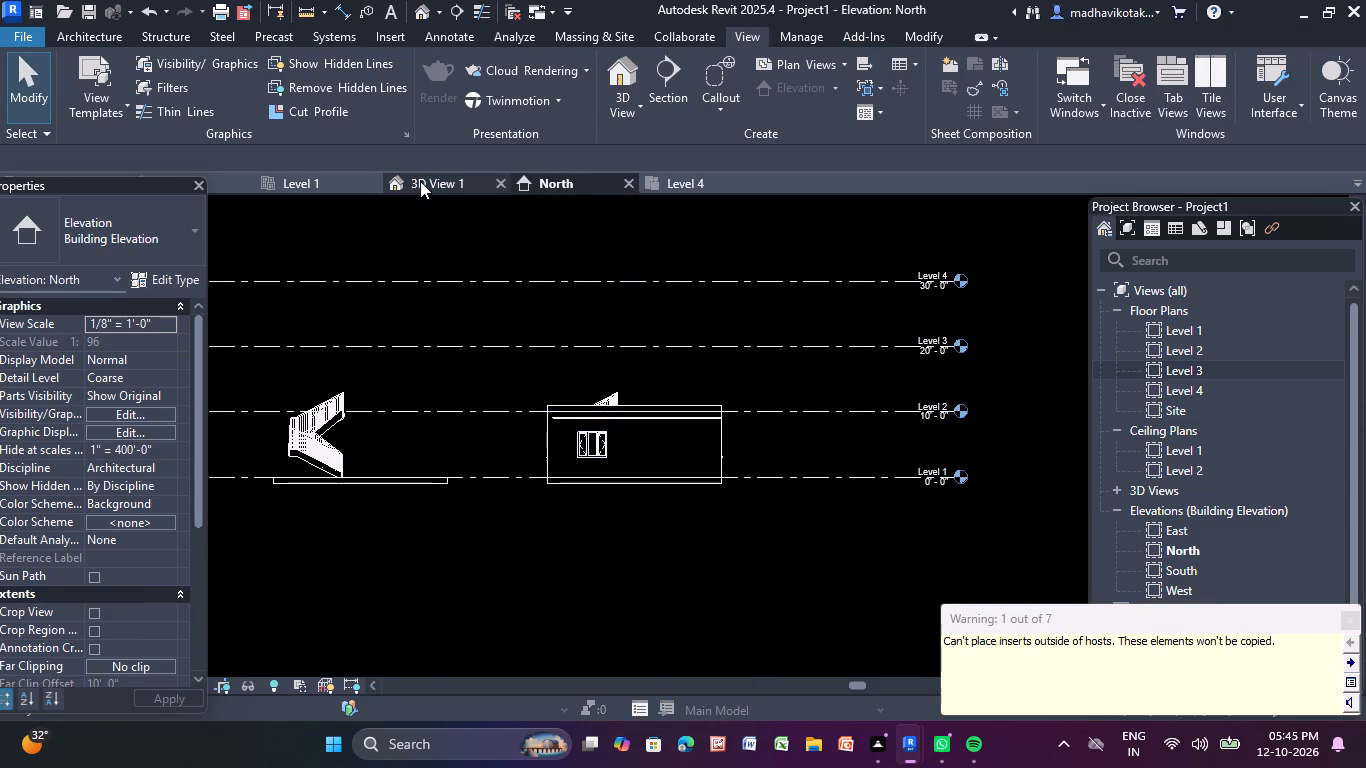
pyautogui.click(416, 13)
pyautogui.scroll(-3, 455, 375)
pyautogui.moveTo(452, 375); pyautogui.dragTo(359, 355, button='middle')
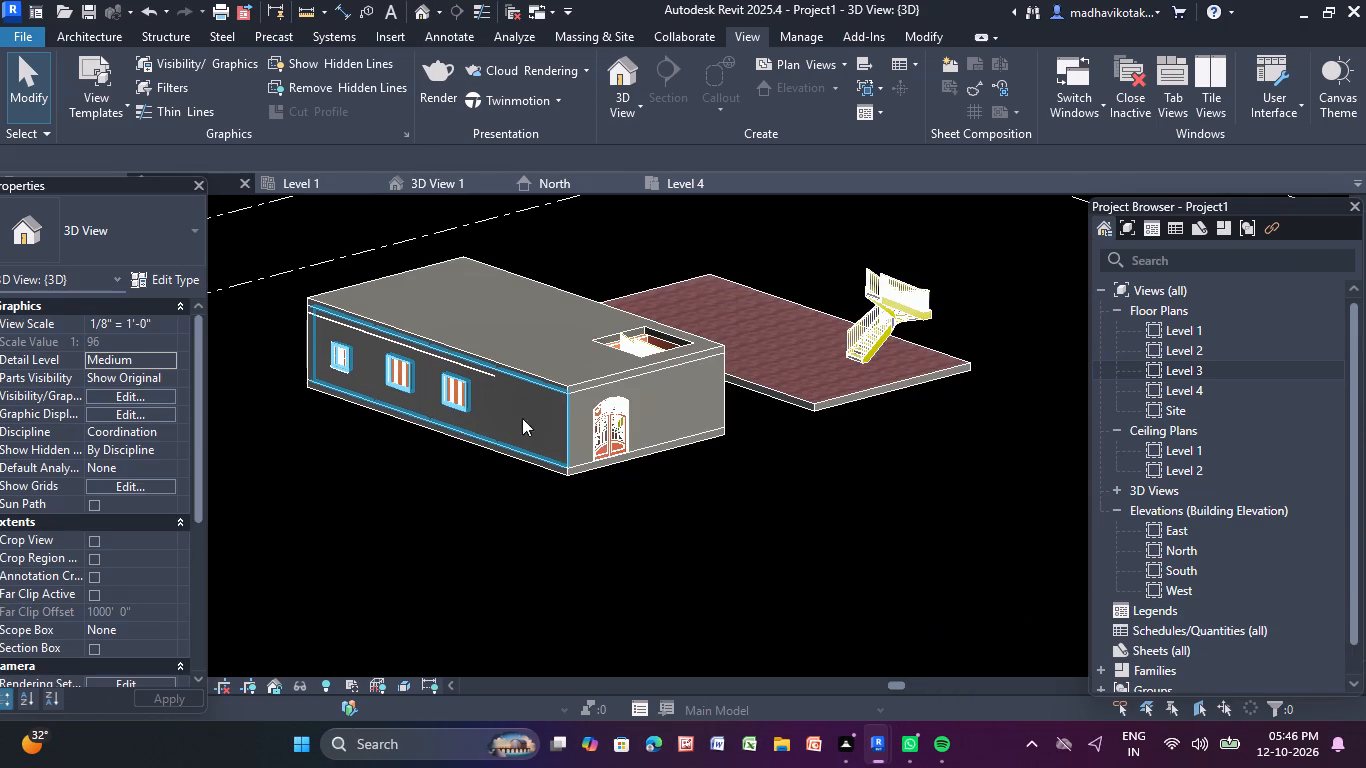
pyautogui.keyDown('shift'); pyautogui.moveTo(666, 540); pyautogui.dragTo(660, 351, button='middle'); pyautogui.keyUp('shift')
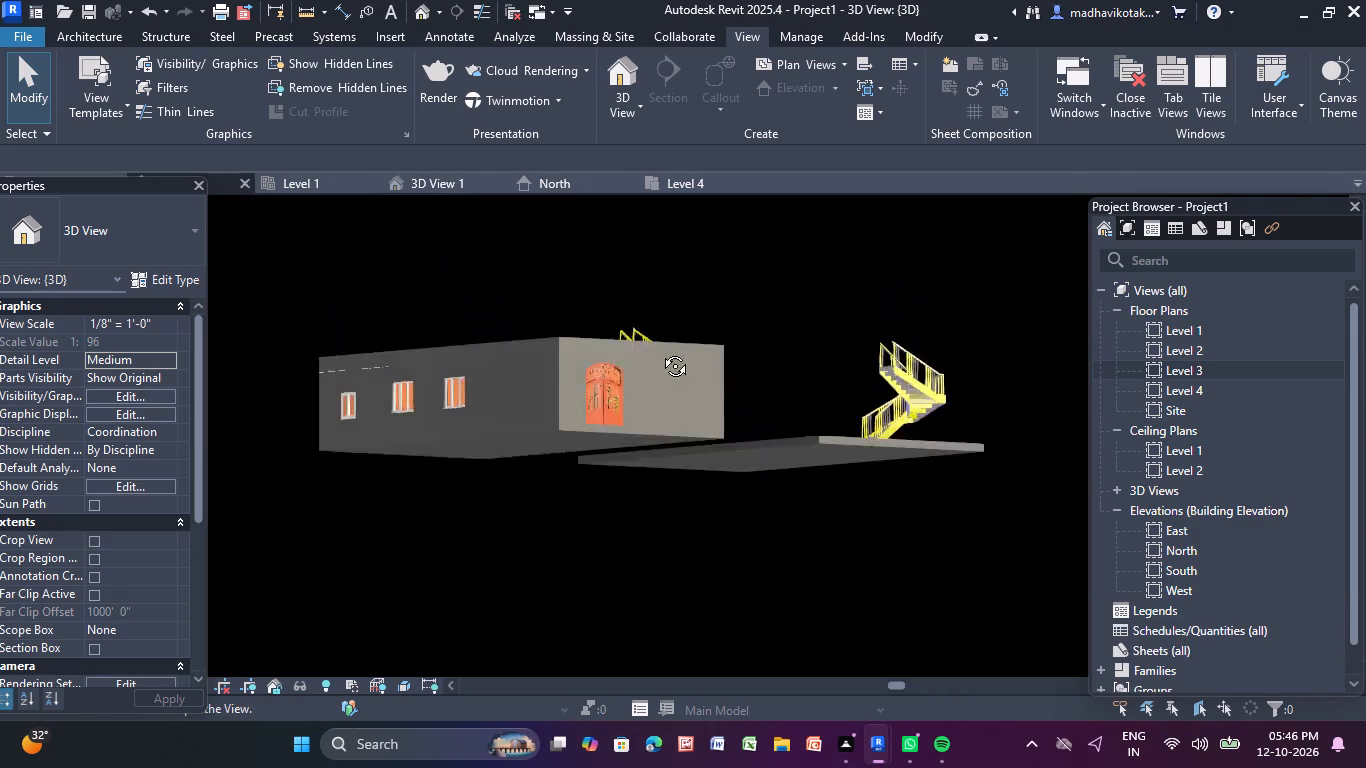
pyautogui.keyDown('shift'); pyautogui.moveTo(660, 351); pyautogui.dragTo(594, 550, button='middle'); pyautogui.keyUp('shift')
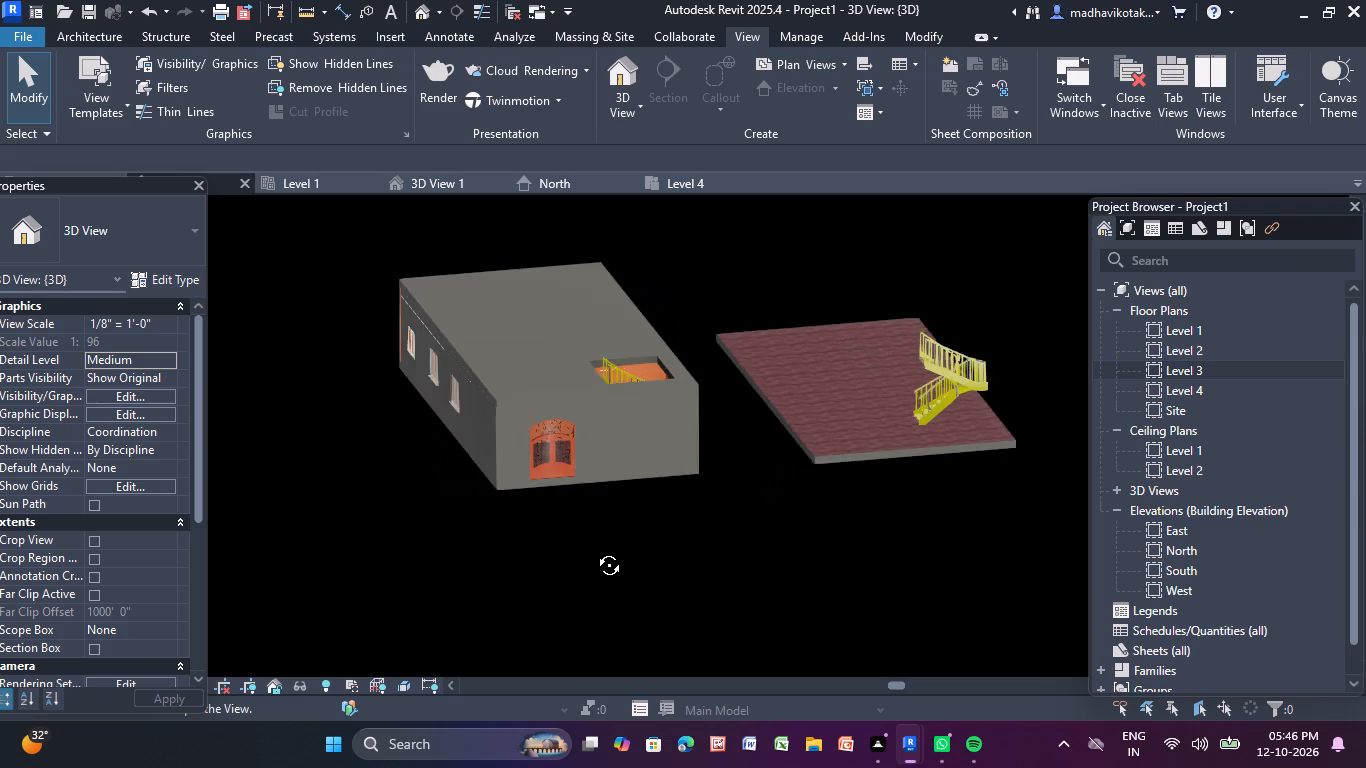
pyautogui.keyDown('shift'); pyautogui.moveTo(594, 550); pyautogui.dragTo(595, 550, button='middle'); pyautogui.keyUp('shift')
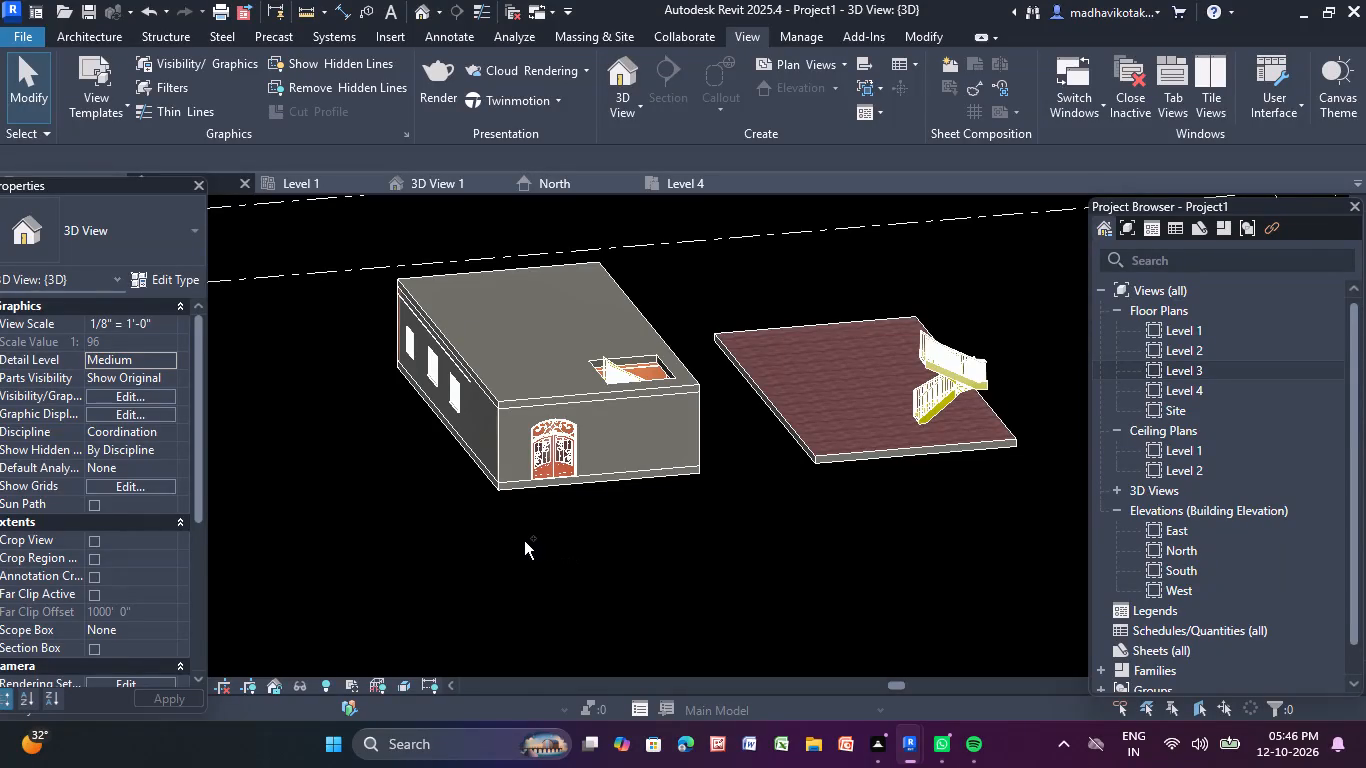
pyautogui.hotkey('ctrl', 'z')
pyautogui.hotkey('ctrl', 'z')
pyautogui.hotkey('ctrl', 'z')
# Examine the original building's exterior walls, windows, entrance door and stair opening in the 3D view.
pyautogui.scroll(-2, 513, 508)
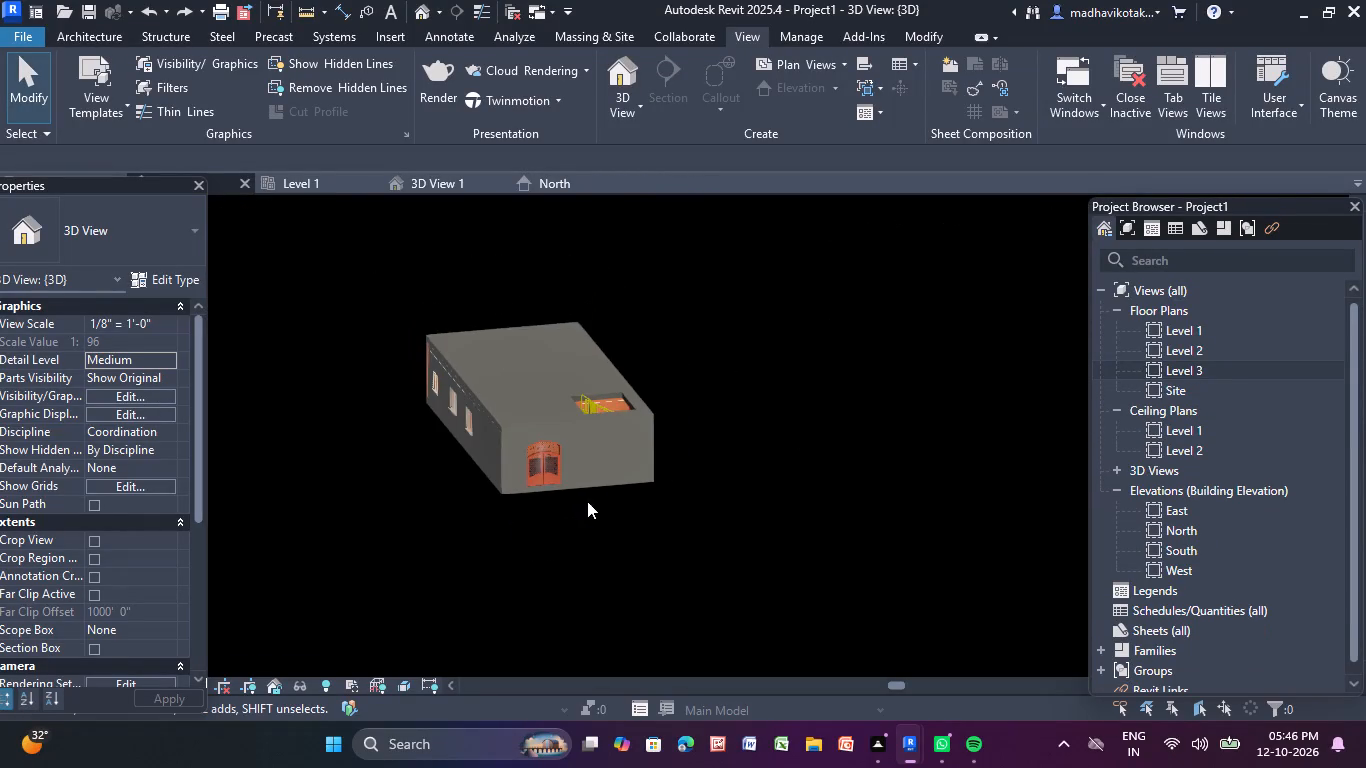
pyautogui.moveTo(592, 498); pyautogui.dragTo(375, 472, button='middle')
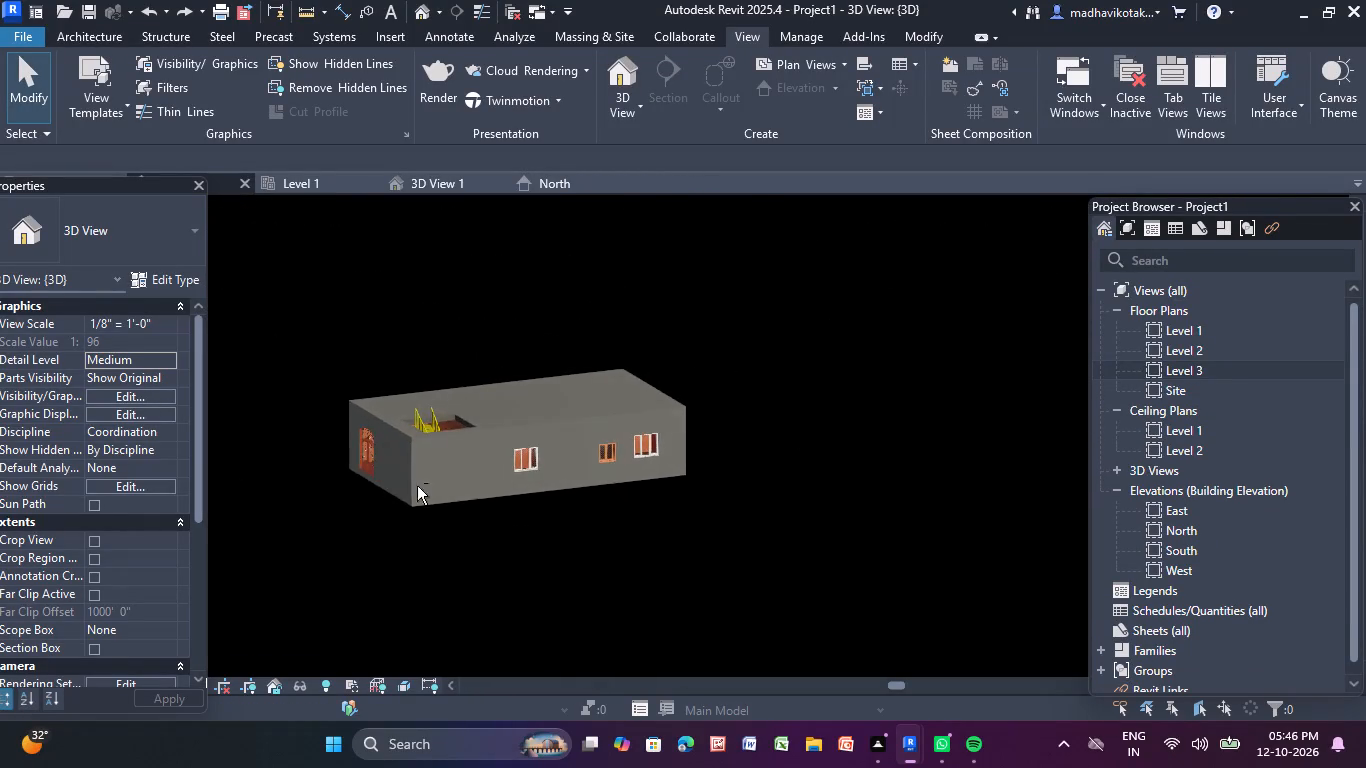
pyautogui.keyDown('shift'); pyautogui.scroll(8, 465, 489); pyautogui.keyUp('shift')
pyautogui.scroll(10, 529, 482)
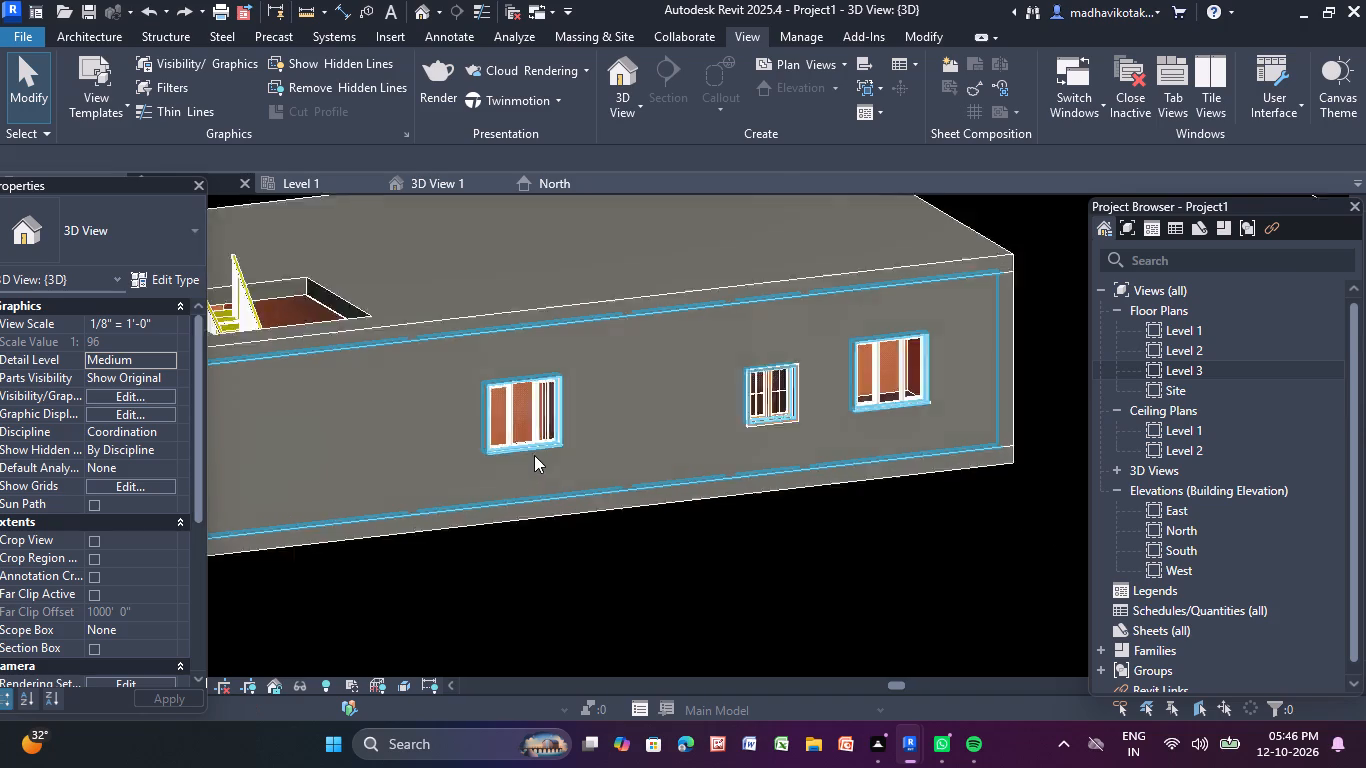
pyautogui.scroll(3, 534, 455)
pyautogui.scroll(-3, 565, 447)
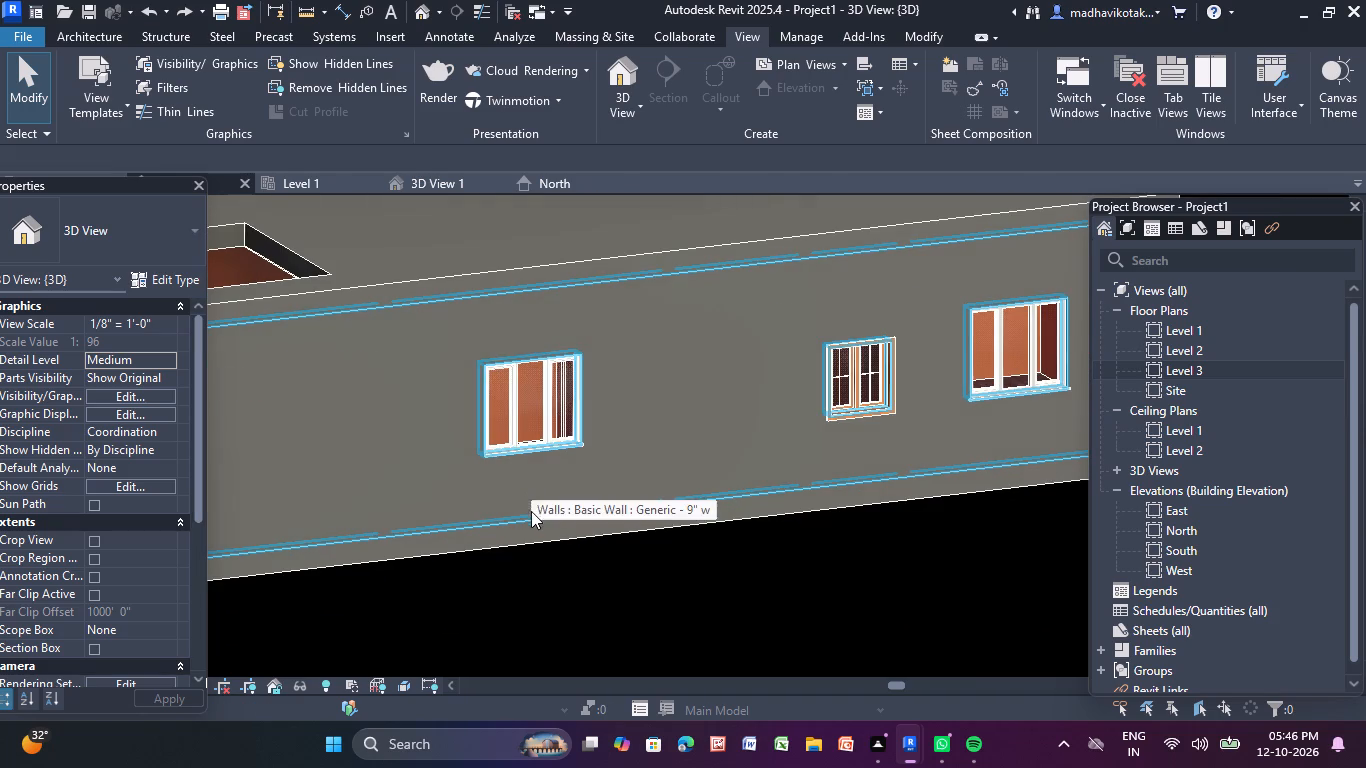
pyautogui.keyDown('shift'); pyautogui.moveTo(523, 520); pyautogui.dragTo(658, 570, button='middle'); pyautogui.keyUp('shift')
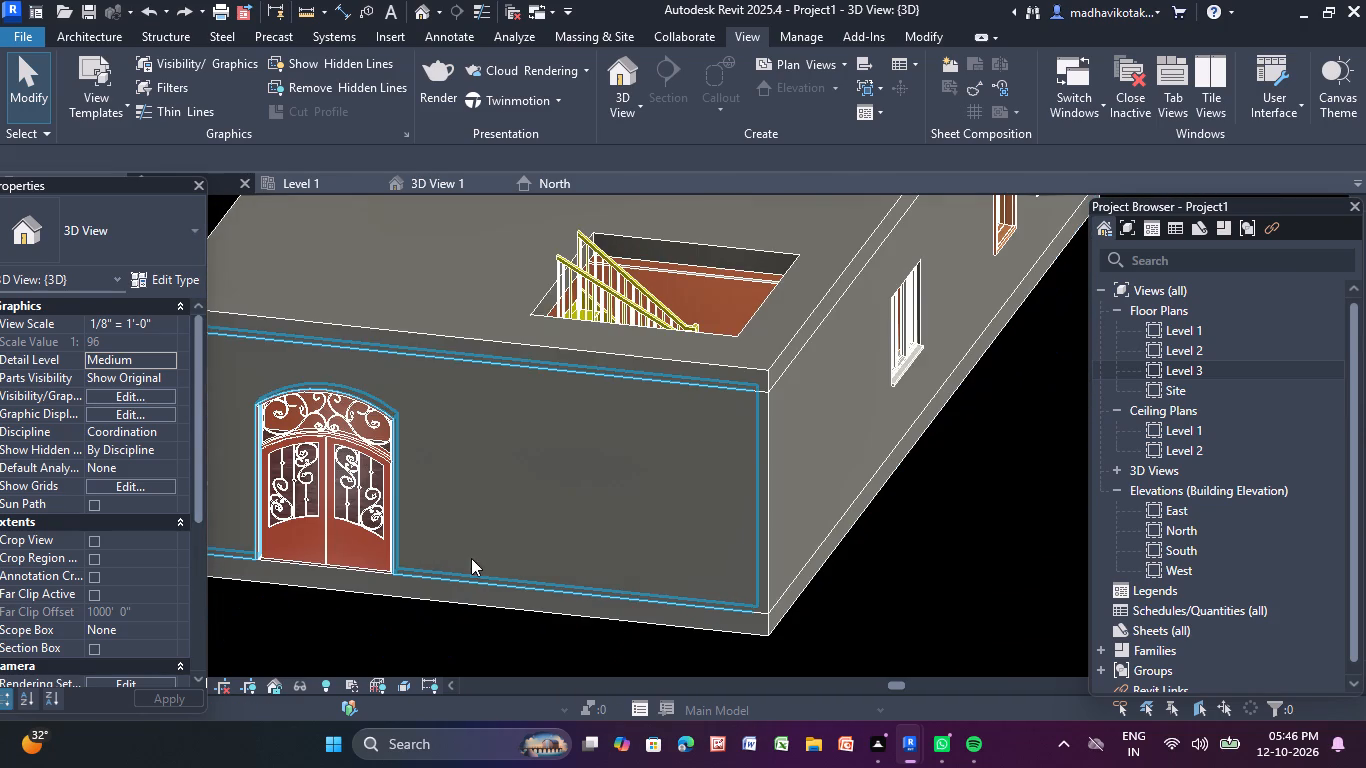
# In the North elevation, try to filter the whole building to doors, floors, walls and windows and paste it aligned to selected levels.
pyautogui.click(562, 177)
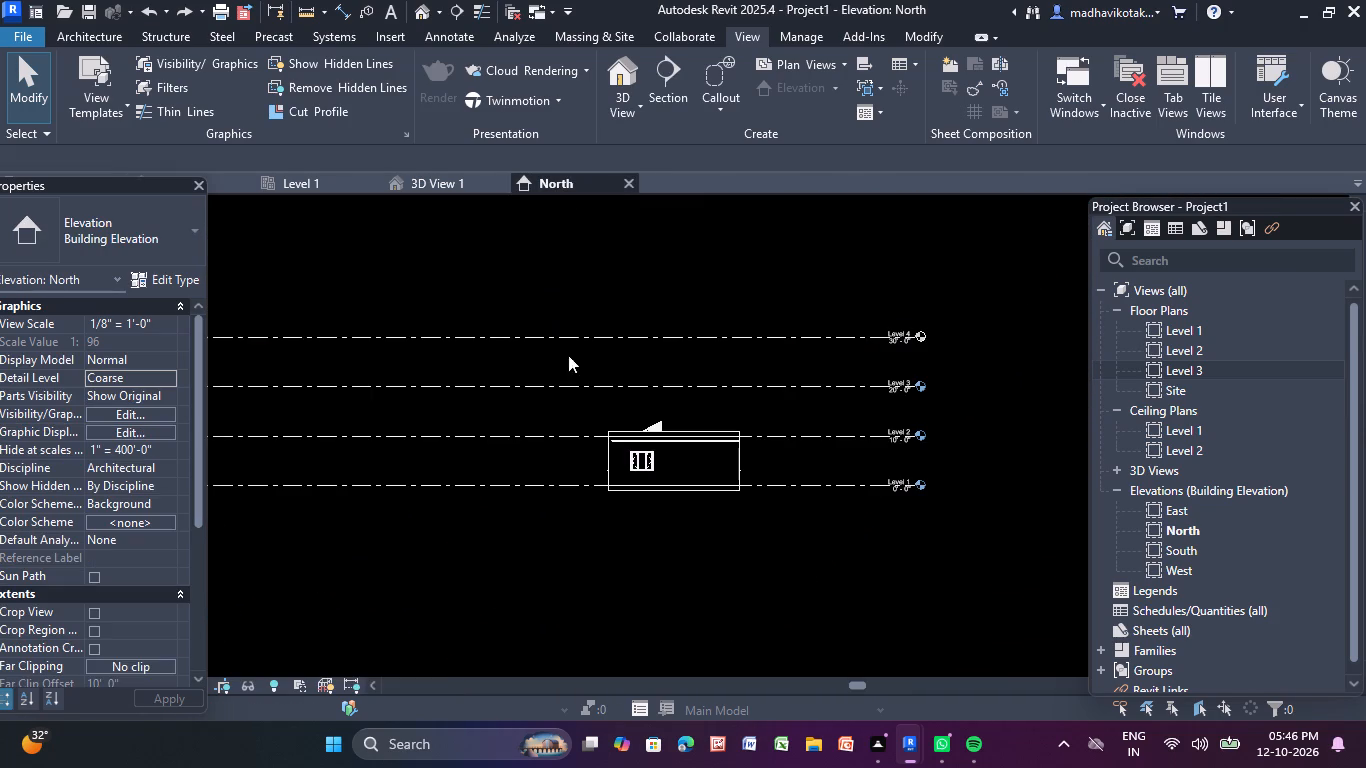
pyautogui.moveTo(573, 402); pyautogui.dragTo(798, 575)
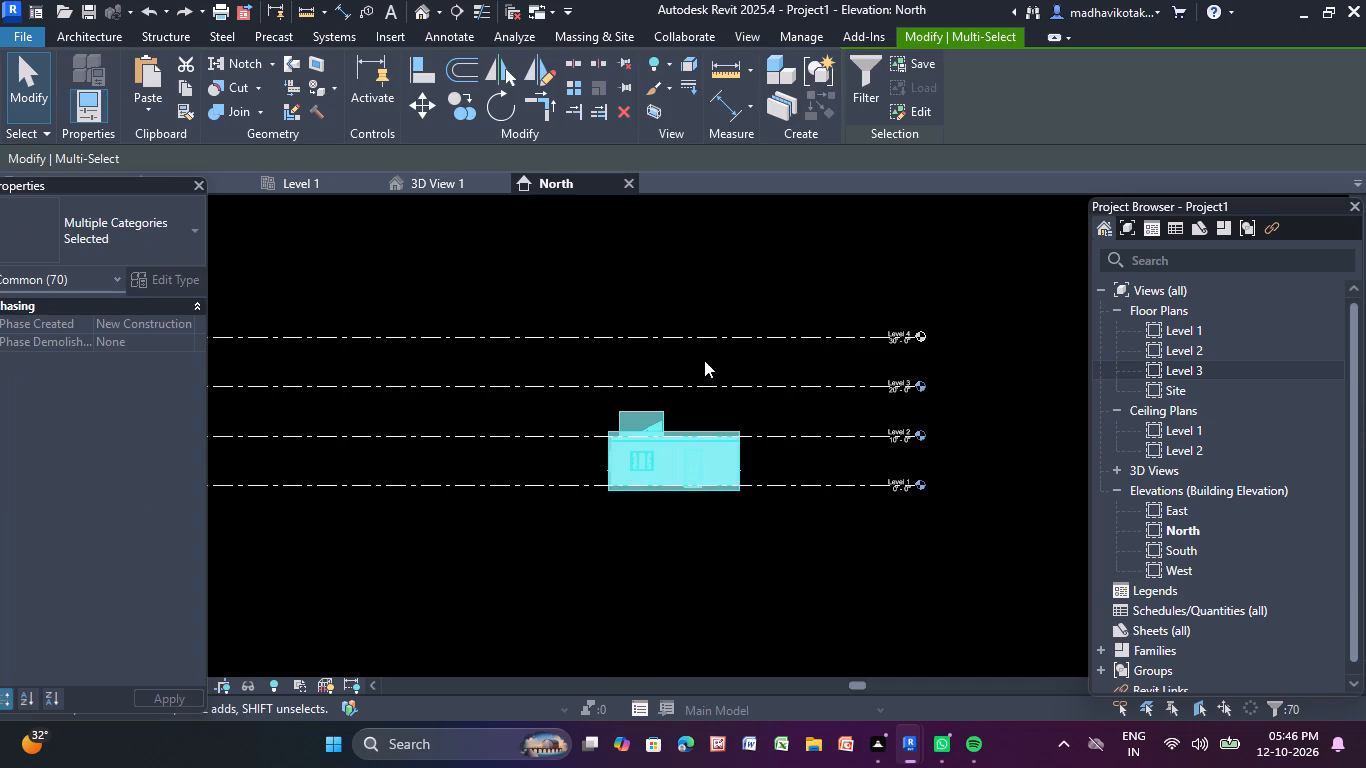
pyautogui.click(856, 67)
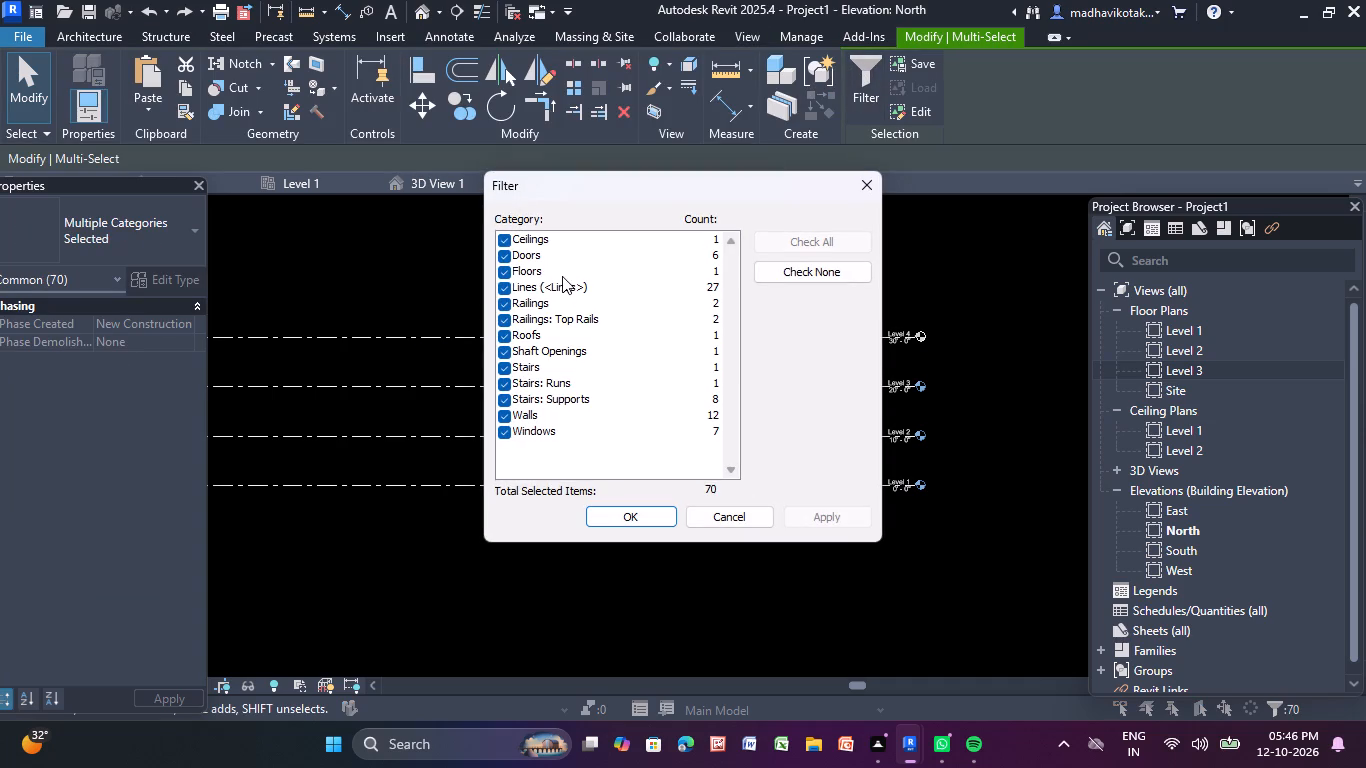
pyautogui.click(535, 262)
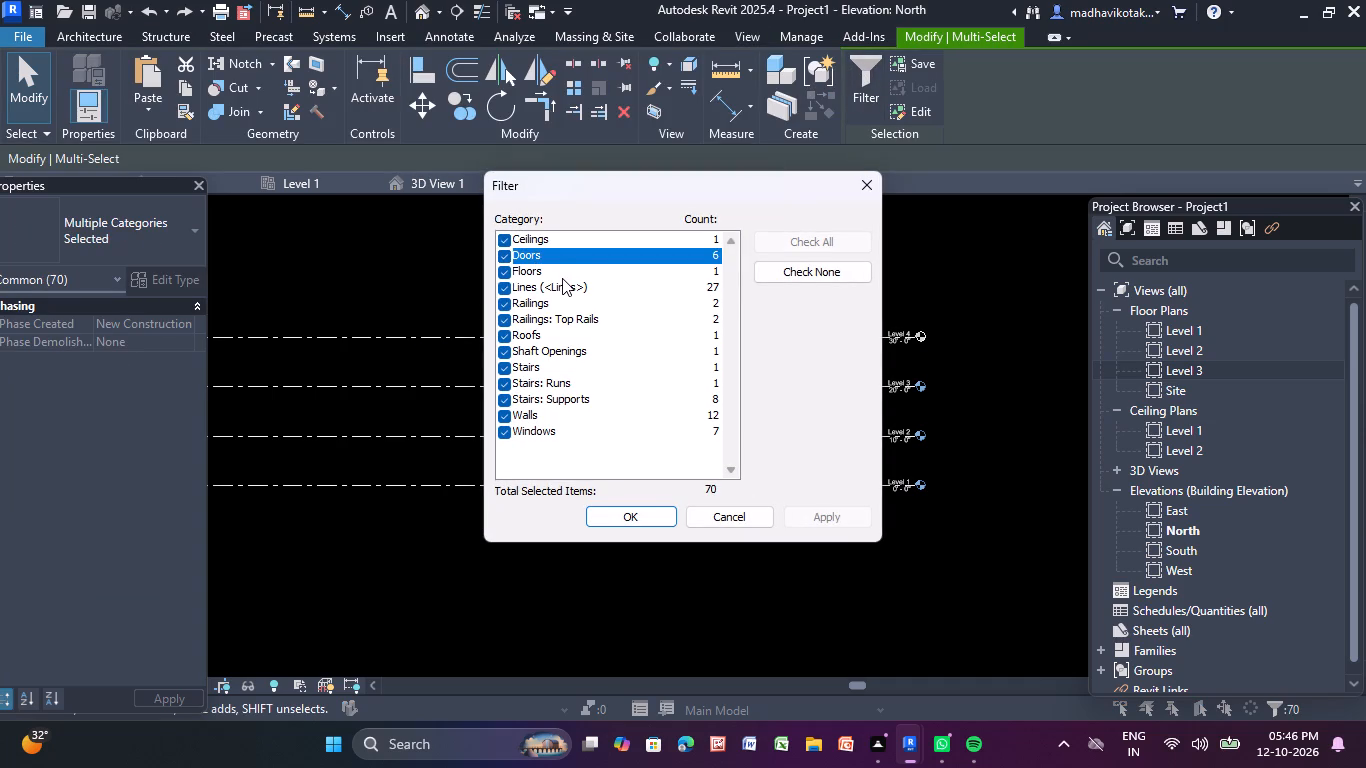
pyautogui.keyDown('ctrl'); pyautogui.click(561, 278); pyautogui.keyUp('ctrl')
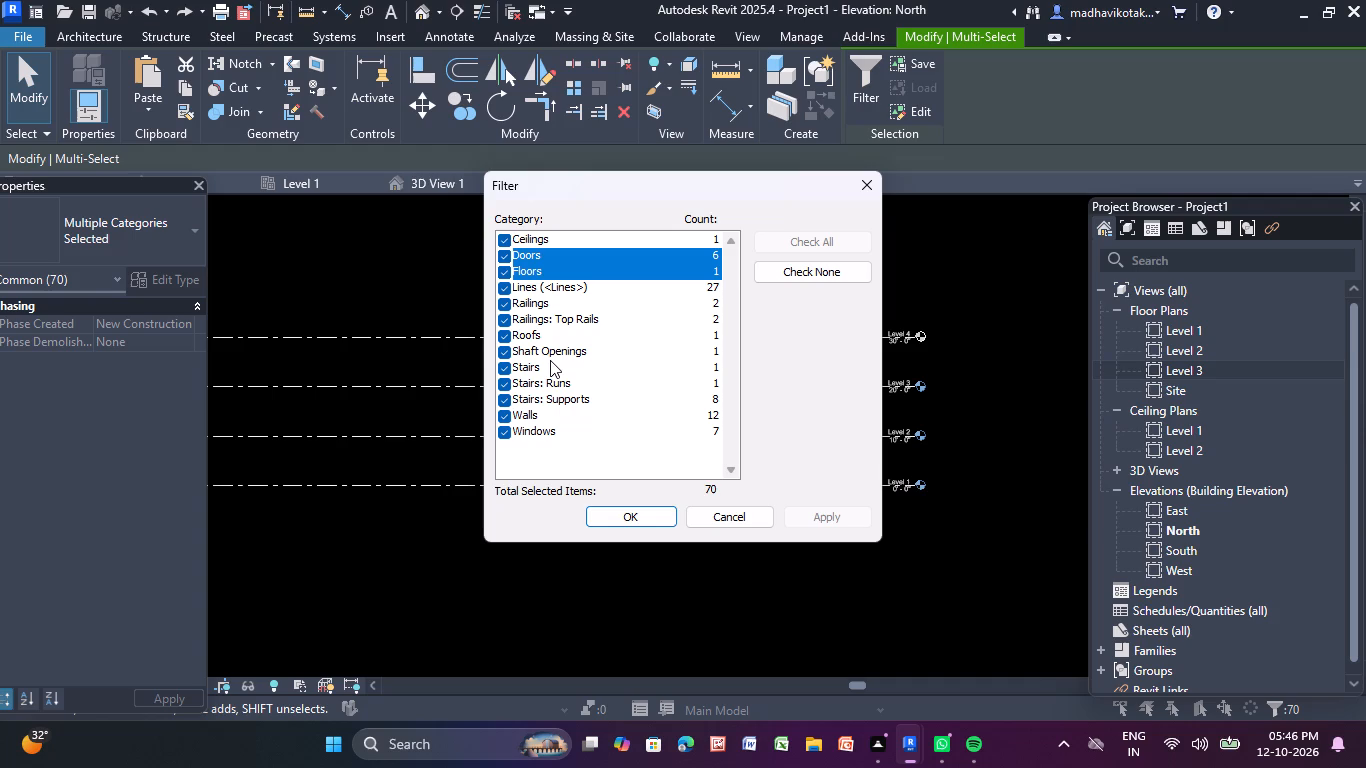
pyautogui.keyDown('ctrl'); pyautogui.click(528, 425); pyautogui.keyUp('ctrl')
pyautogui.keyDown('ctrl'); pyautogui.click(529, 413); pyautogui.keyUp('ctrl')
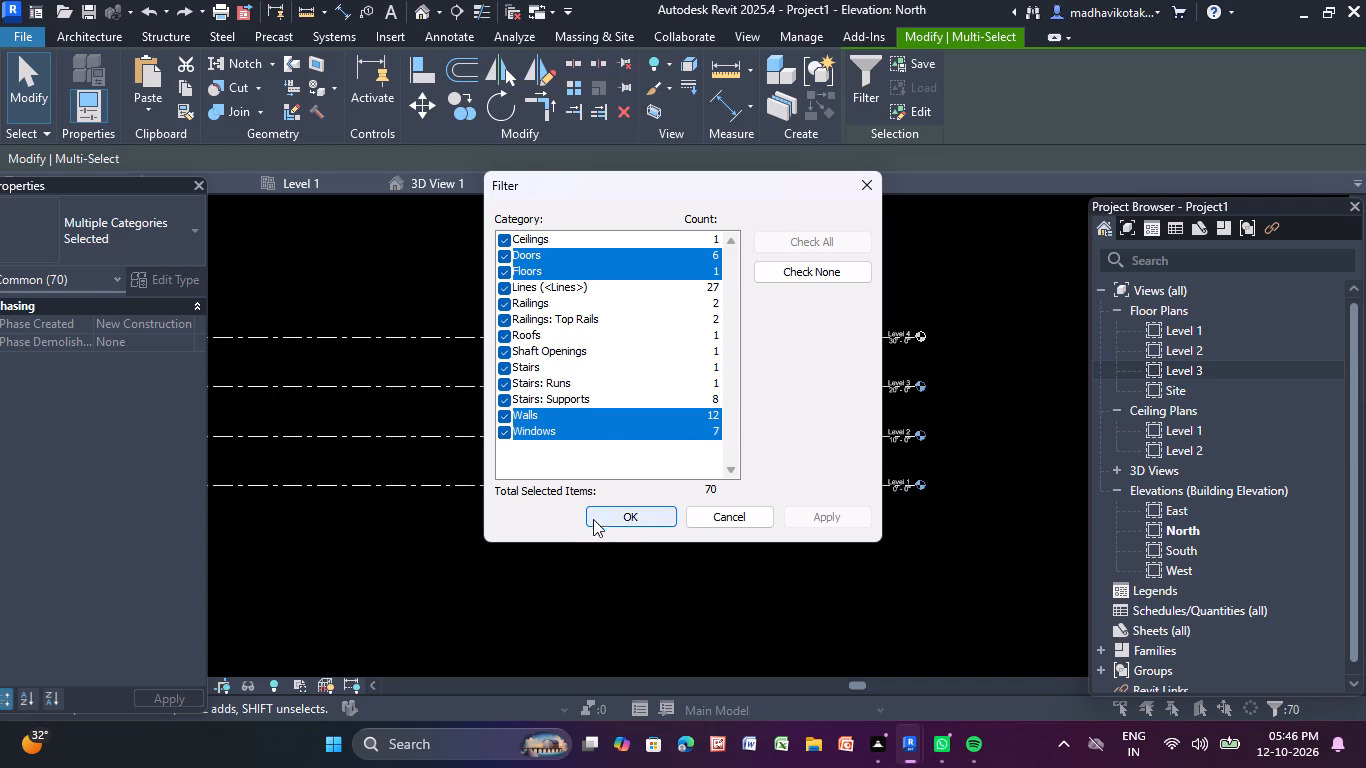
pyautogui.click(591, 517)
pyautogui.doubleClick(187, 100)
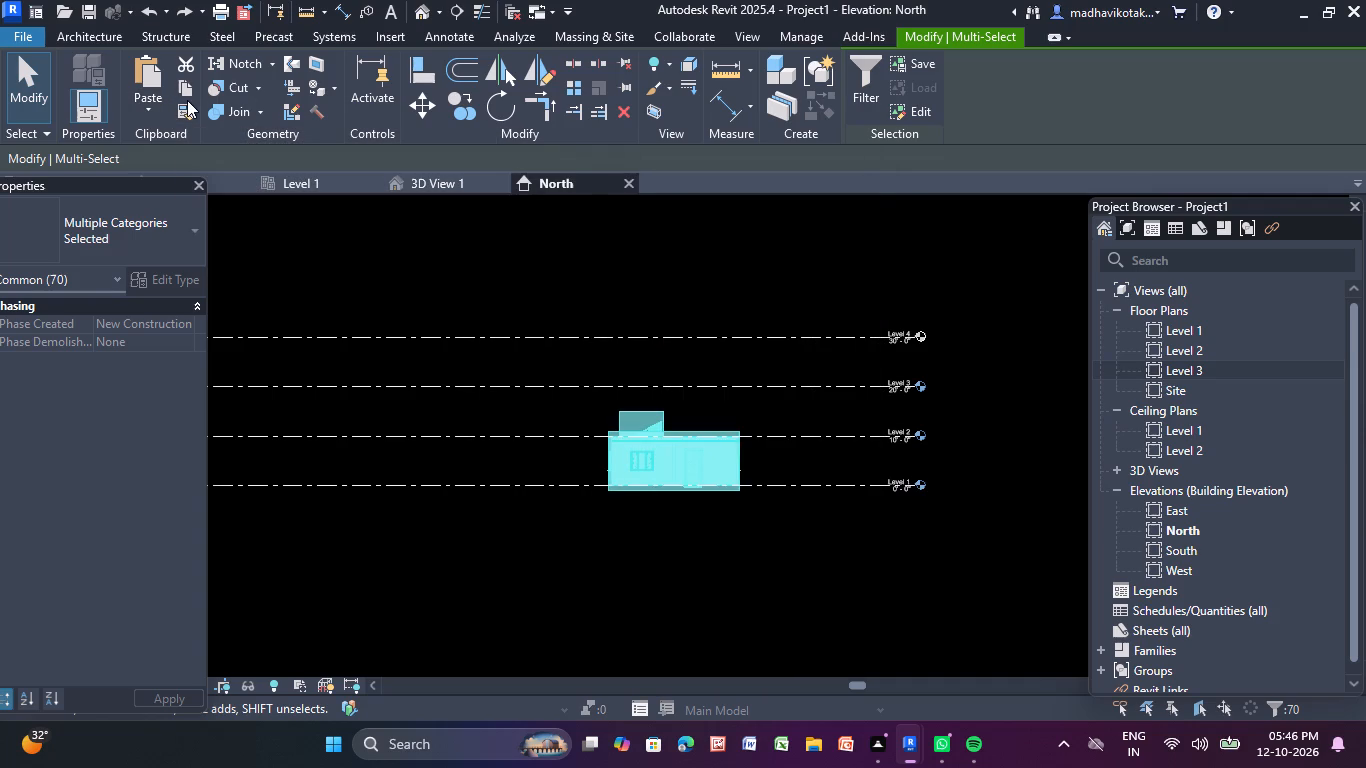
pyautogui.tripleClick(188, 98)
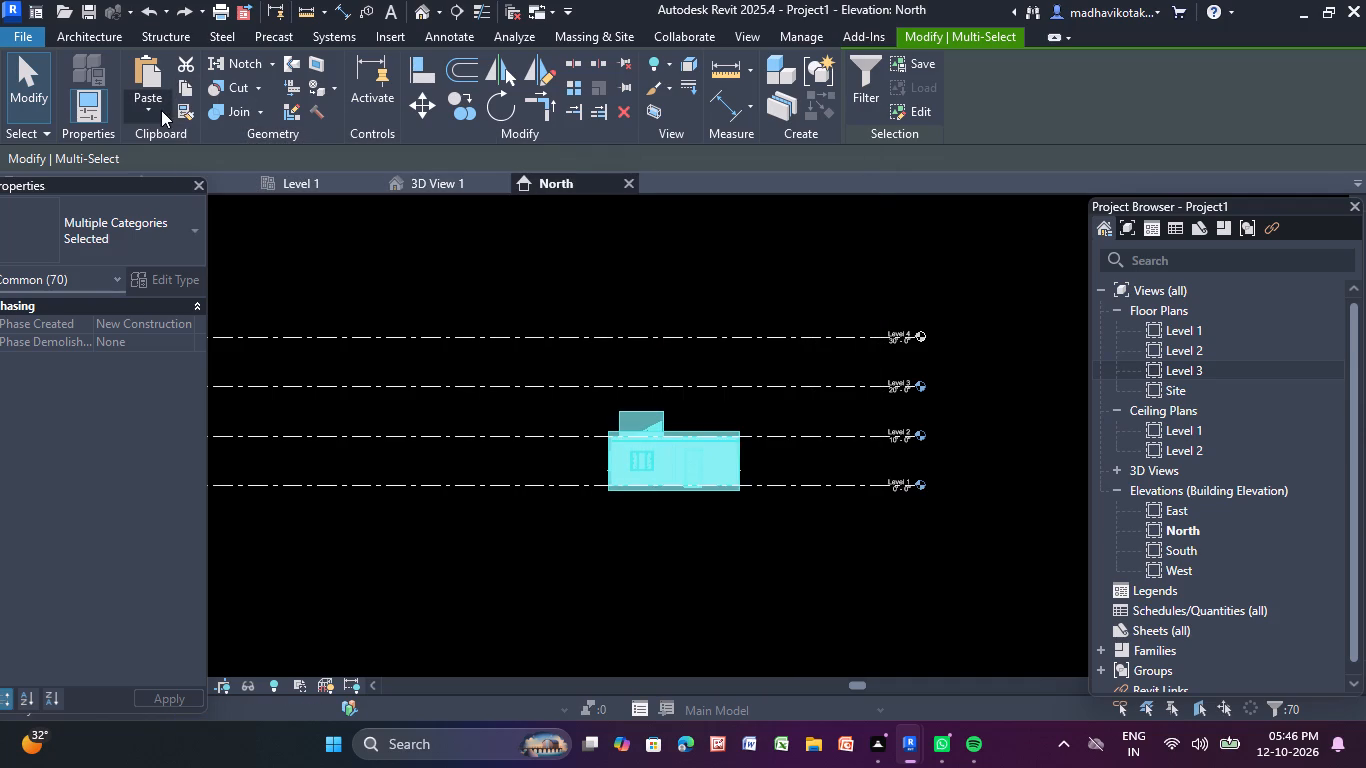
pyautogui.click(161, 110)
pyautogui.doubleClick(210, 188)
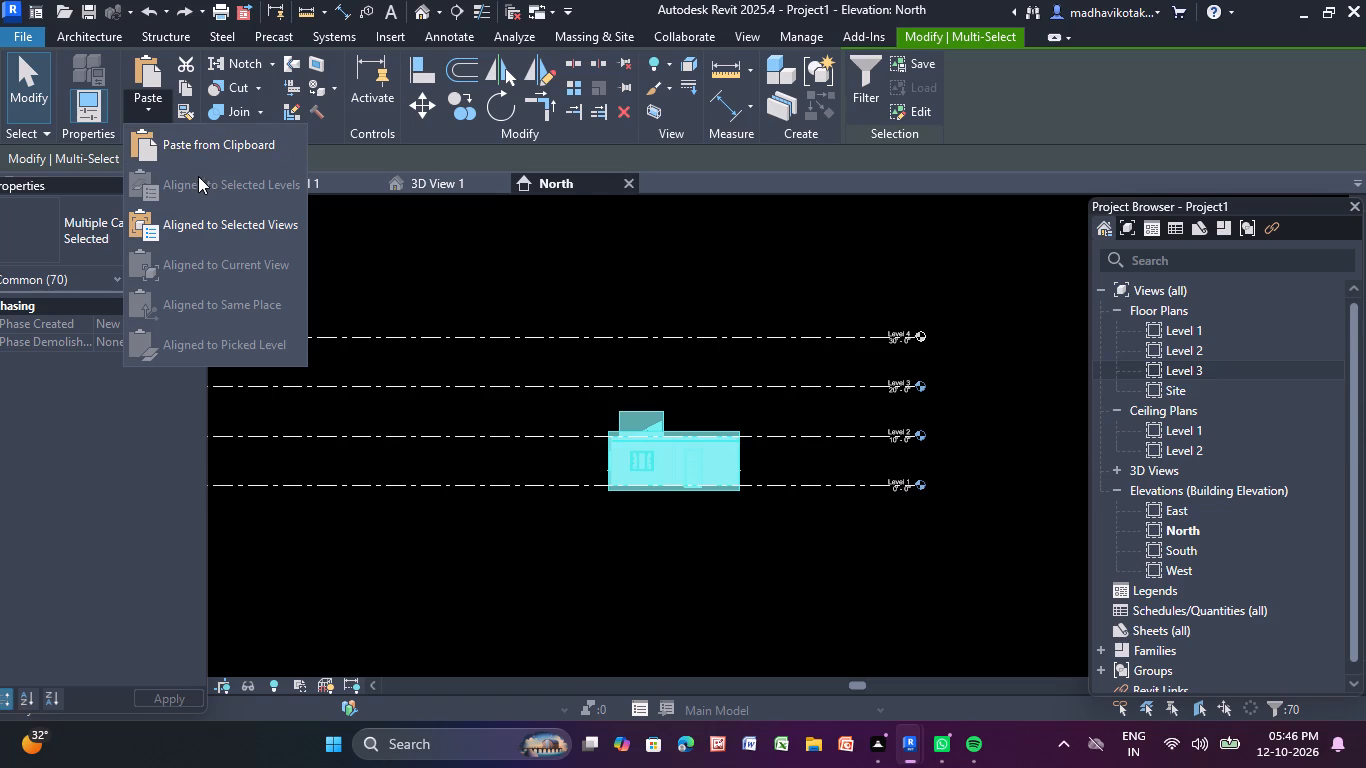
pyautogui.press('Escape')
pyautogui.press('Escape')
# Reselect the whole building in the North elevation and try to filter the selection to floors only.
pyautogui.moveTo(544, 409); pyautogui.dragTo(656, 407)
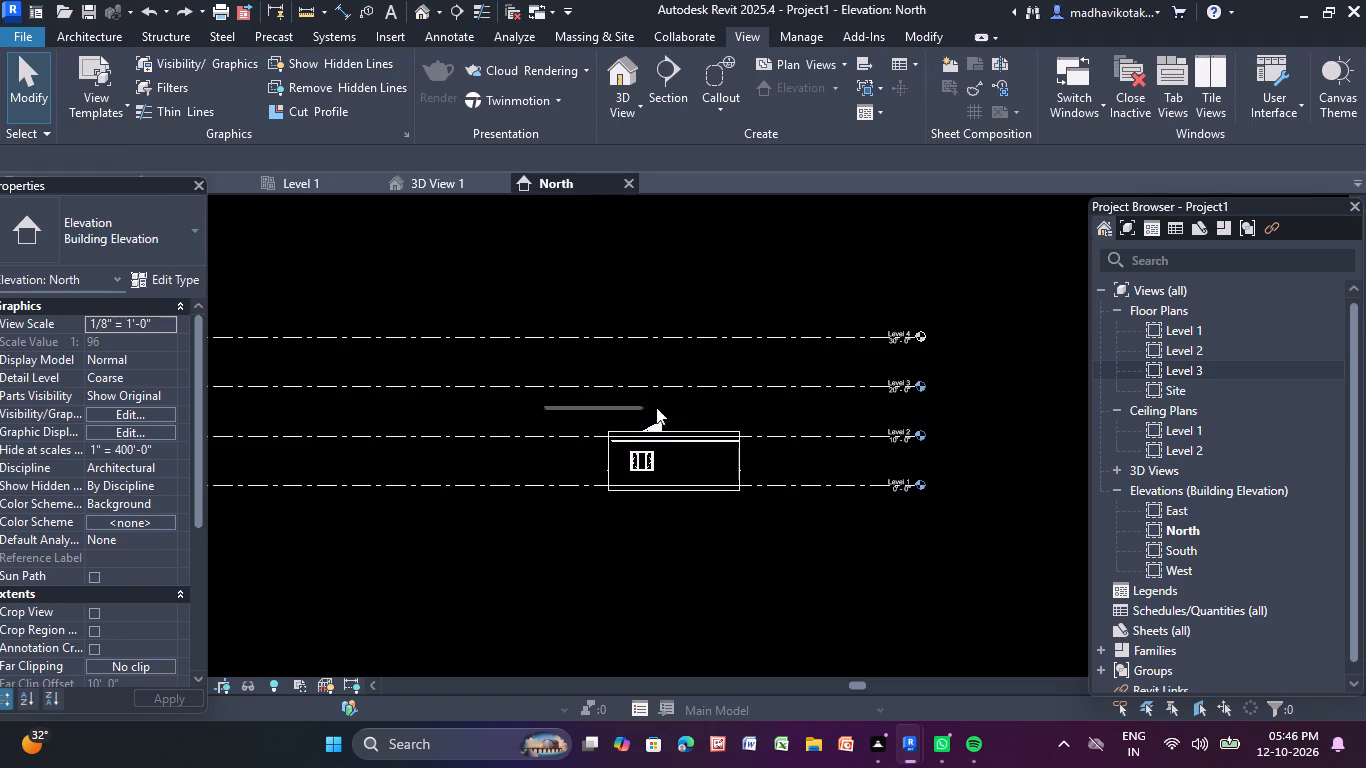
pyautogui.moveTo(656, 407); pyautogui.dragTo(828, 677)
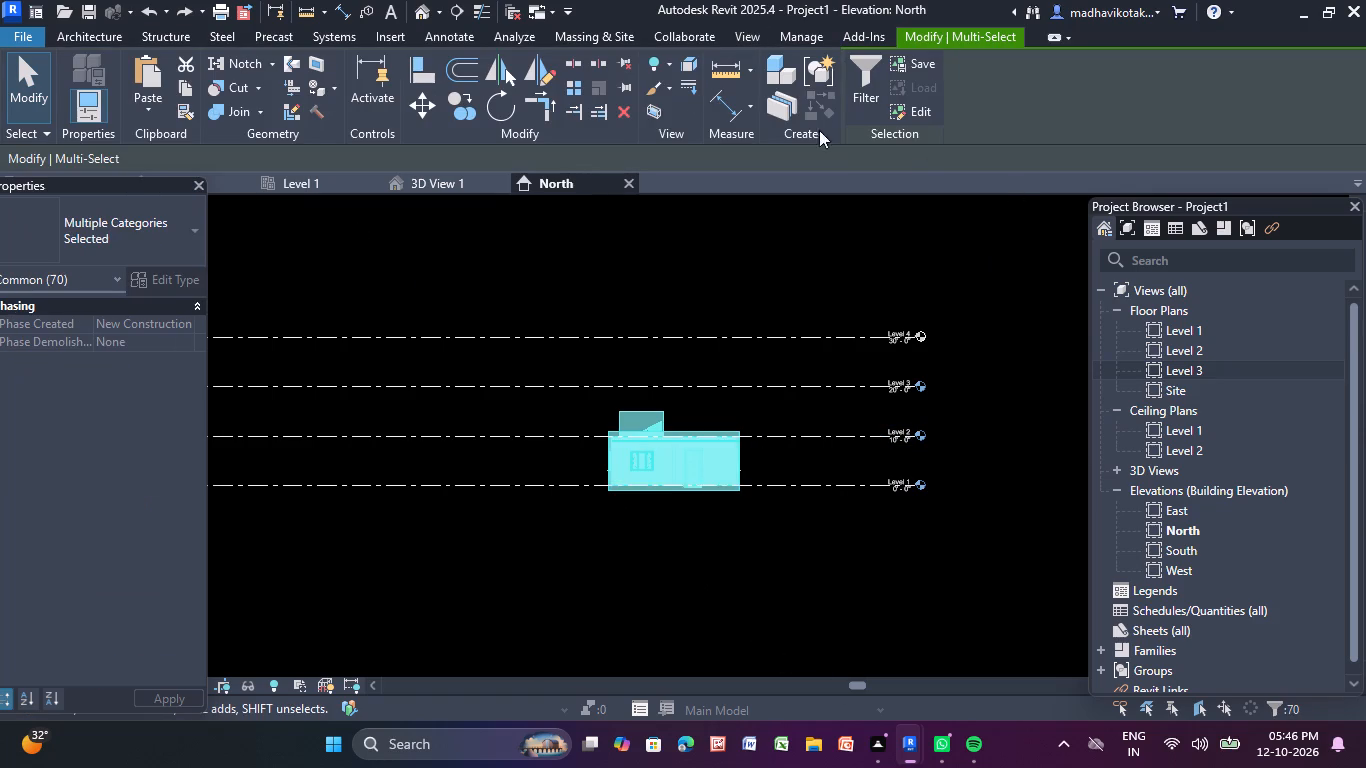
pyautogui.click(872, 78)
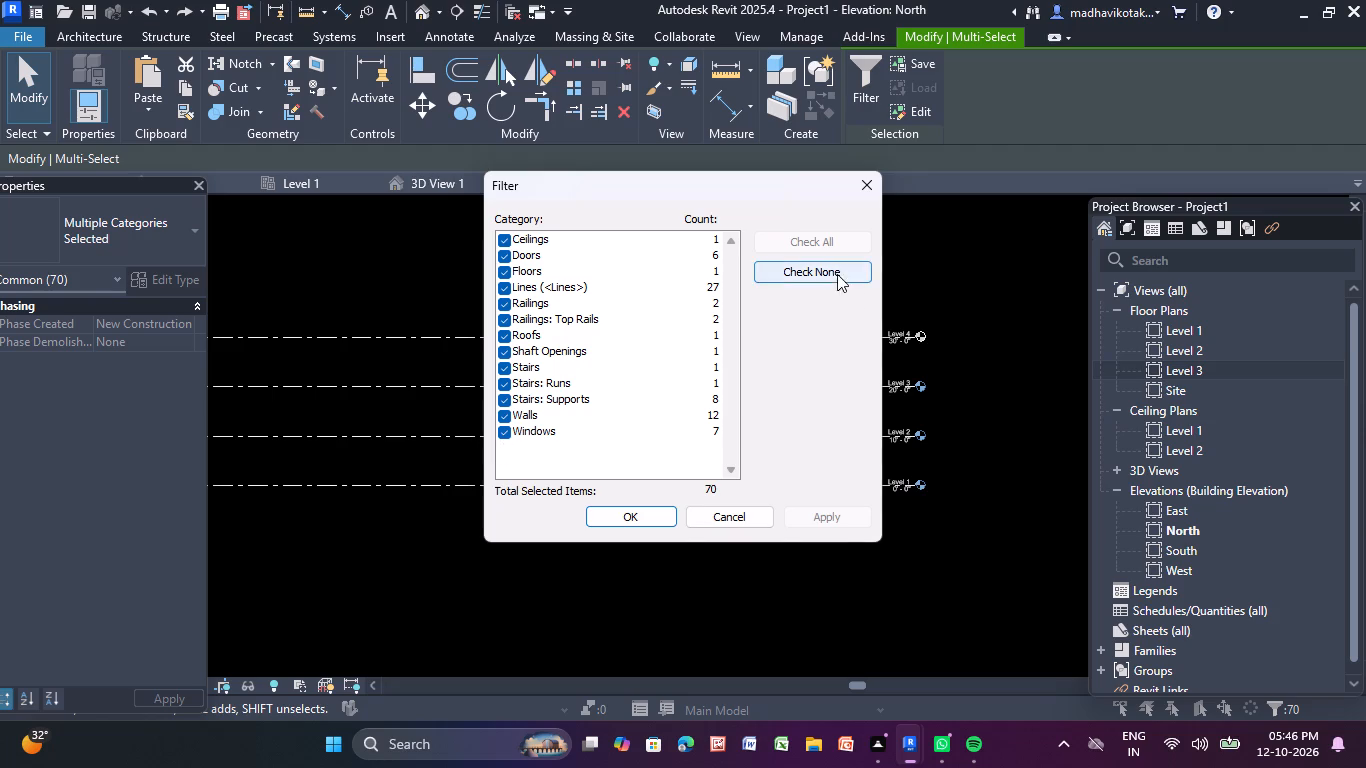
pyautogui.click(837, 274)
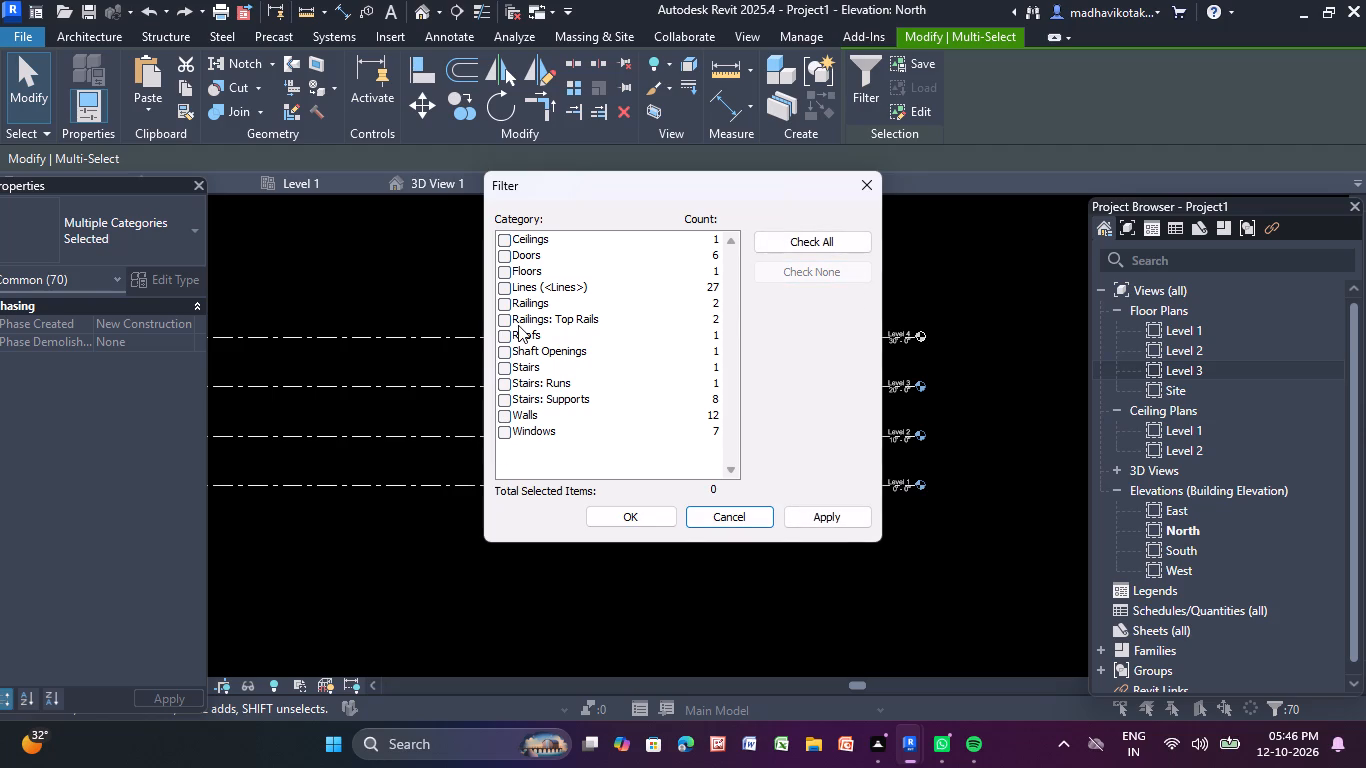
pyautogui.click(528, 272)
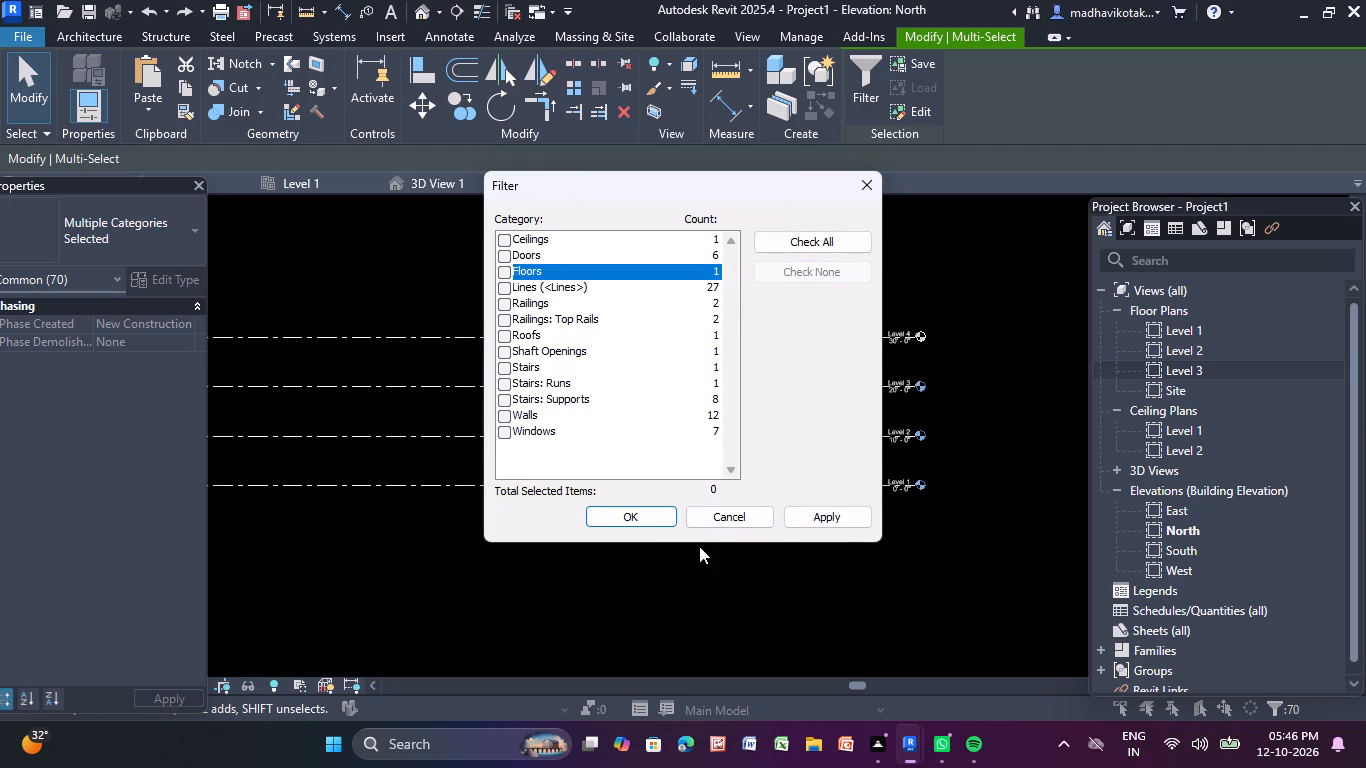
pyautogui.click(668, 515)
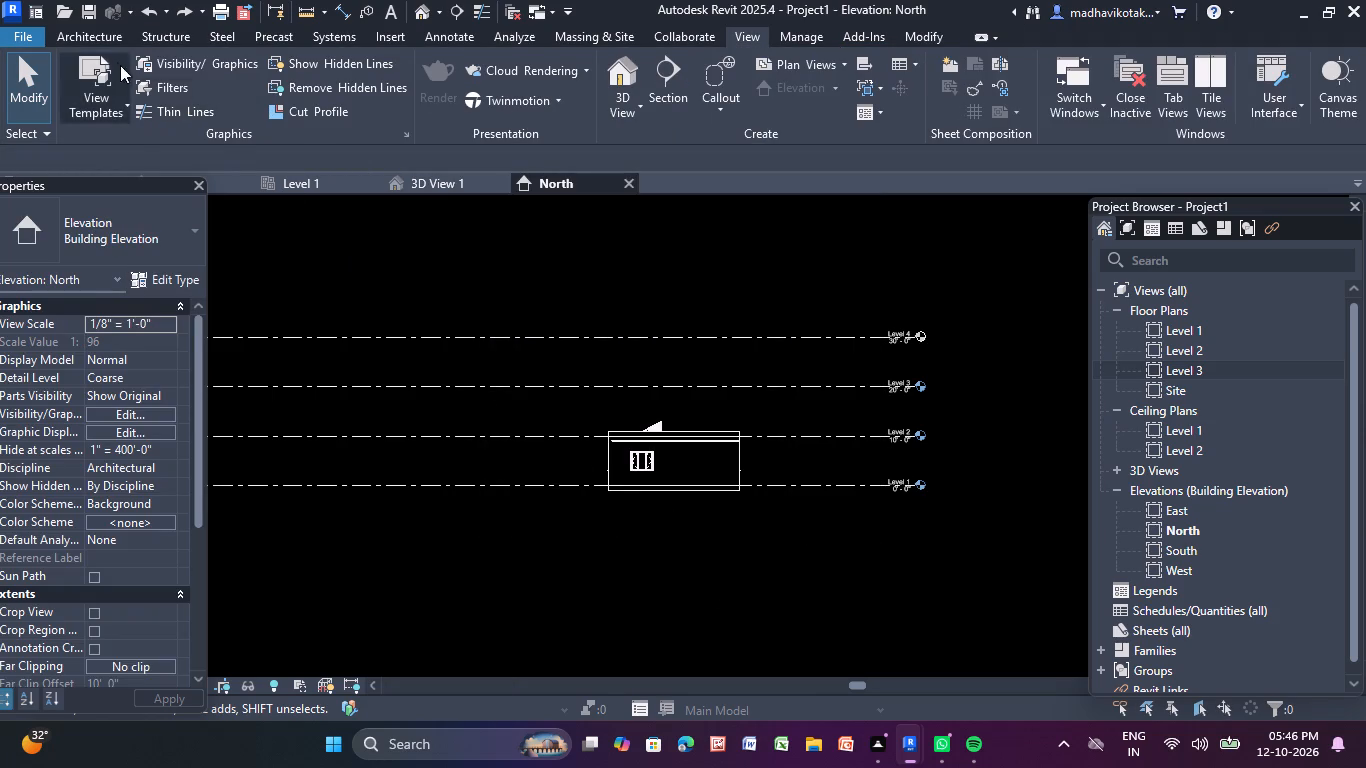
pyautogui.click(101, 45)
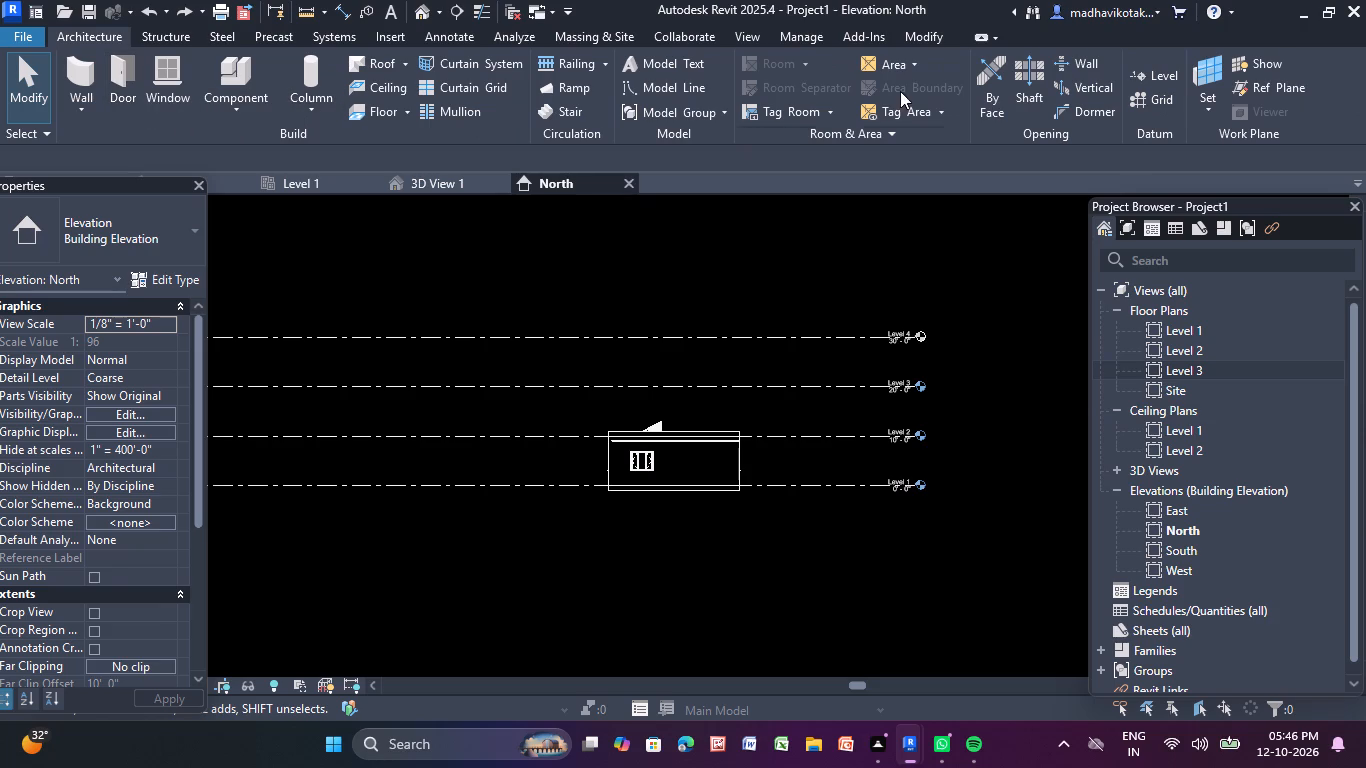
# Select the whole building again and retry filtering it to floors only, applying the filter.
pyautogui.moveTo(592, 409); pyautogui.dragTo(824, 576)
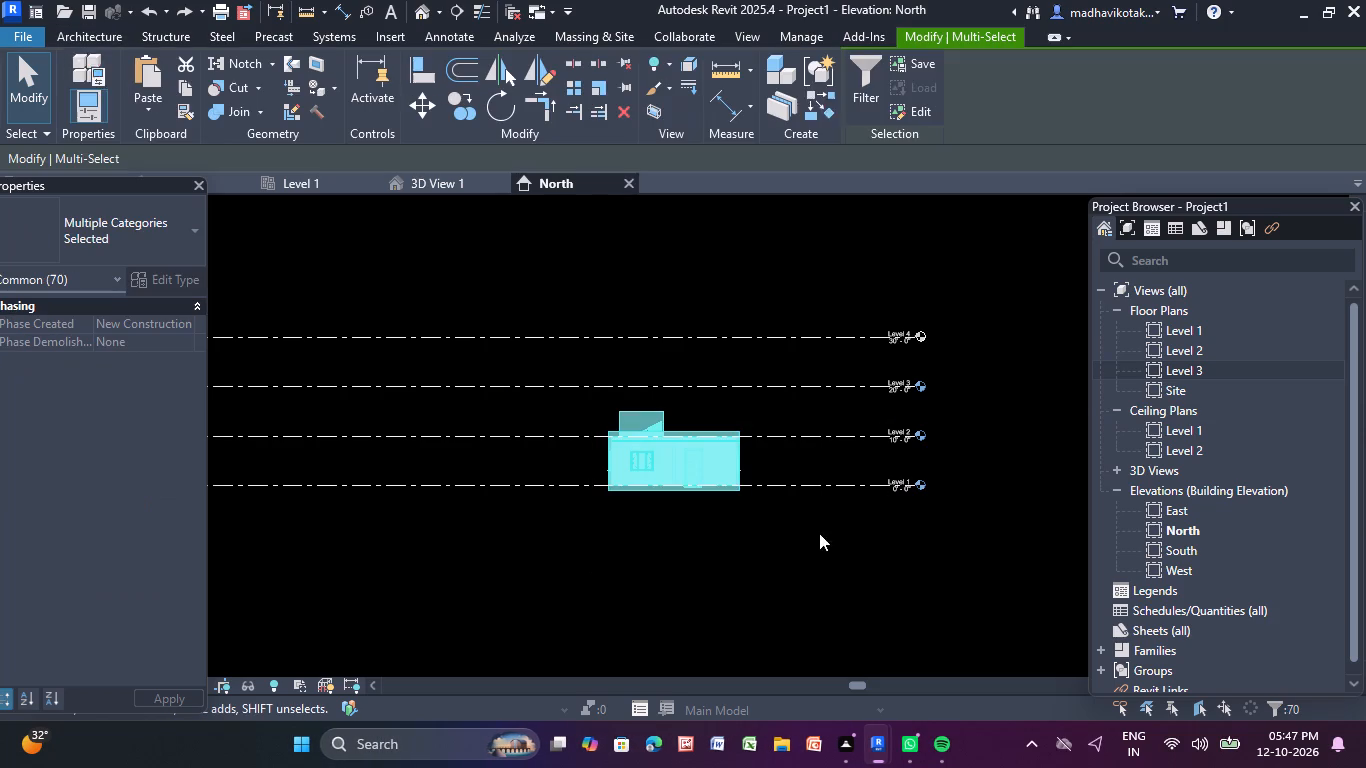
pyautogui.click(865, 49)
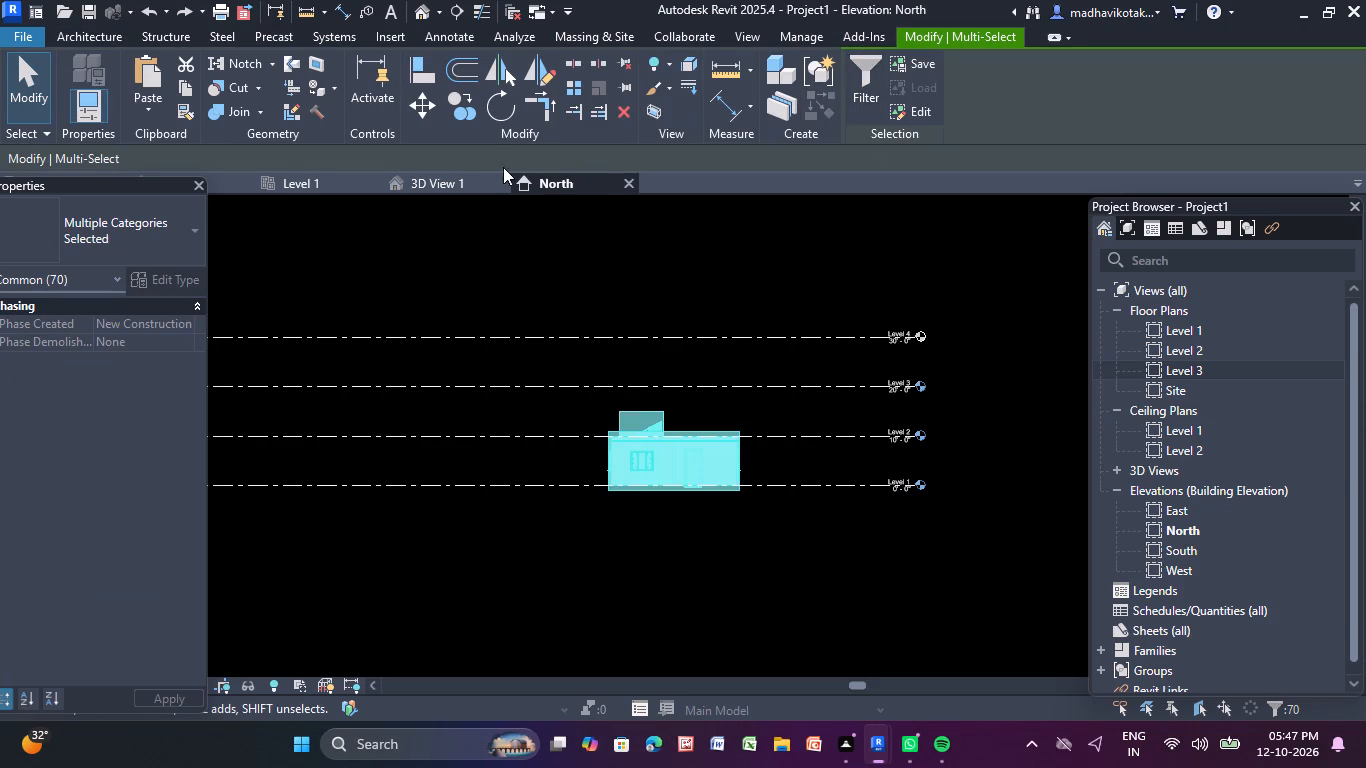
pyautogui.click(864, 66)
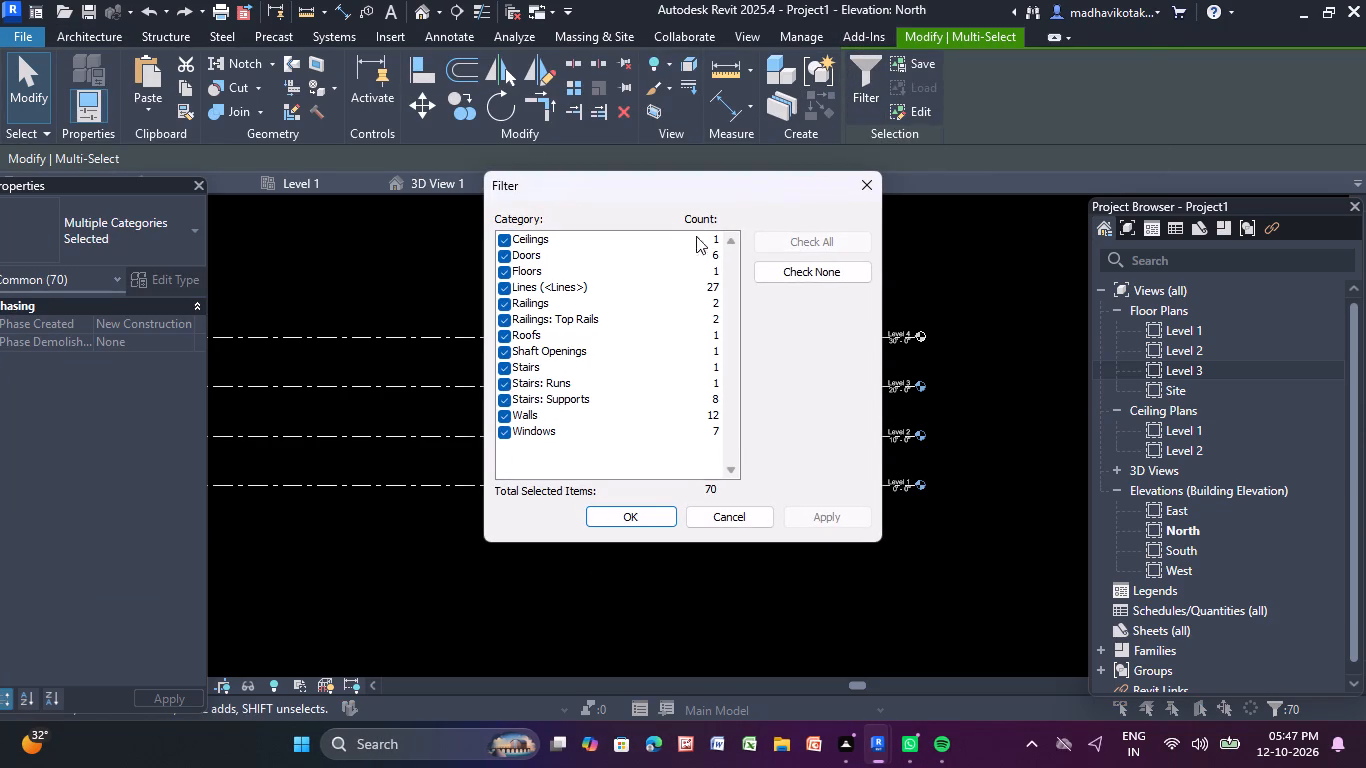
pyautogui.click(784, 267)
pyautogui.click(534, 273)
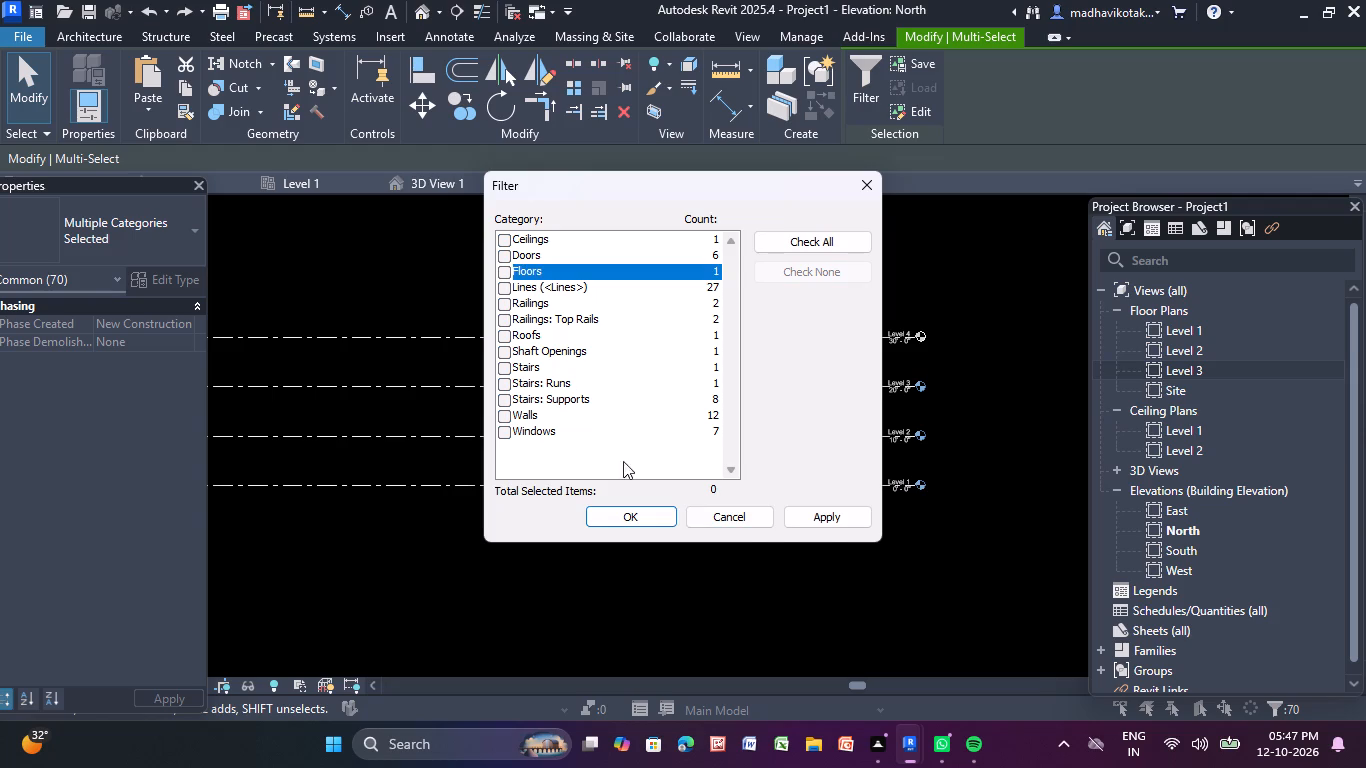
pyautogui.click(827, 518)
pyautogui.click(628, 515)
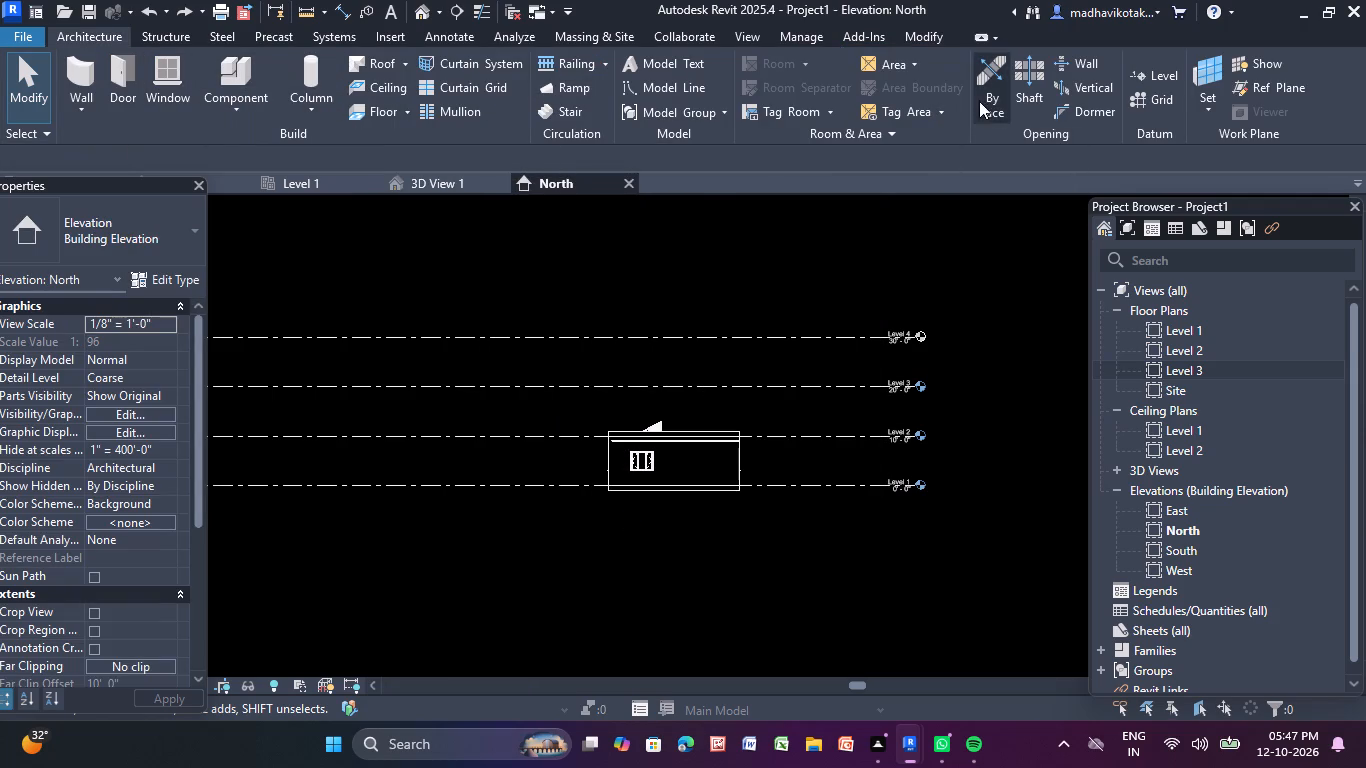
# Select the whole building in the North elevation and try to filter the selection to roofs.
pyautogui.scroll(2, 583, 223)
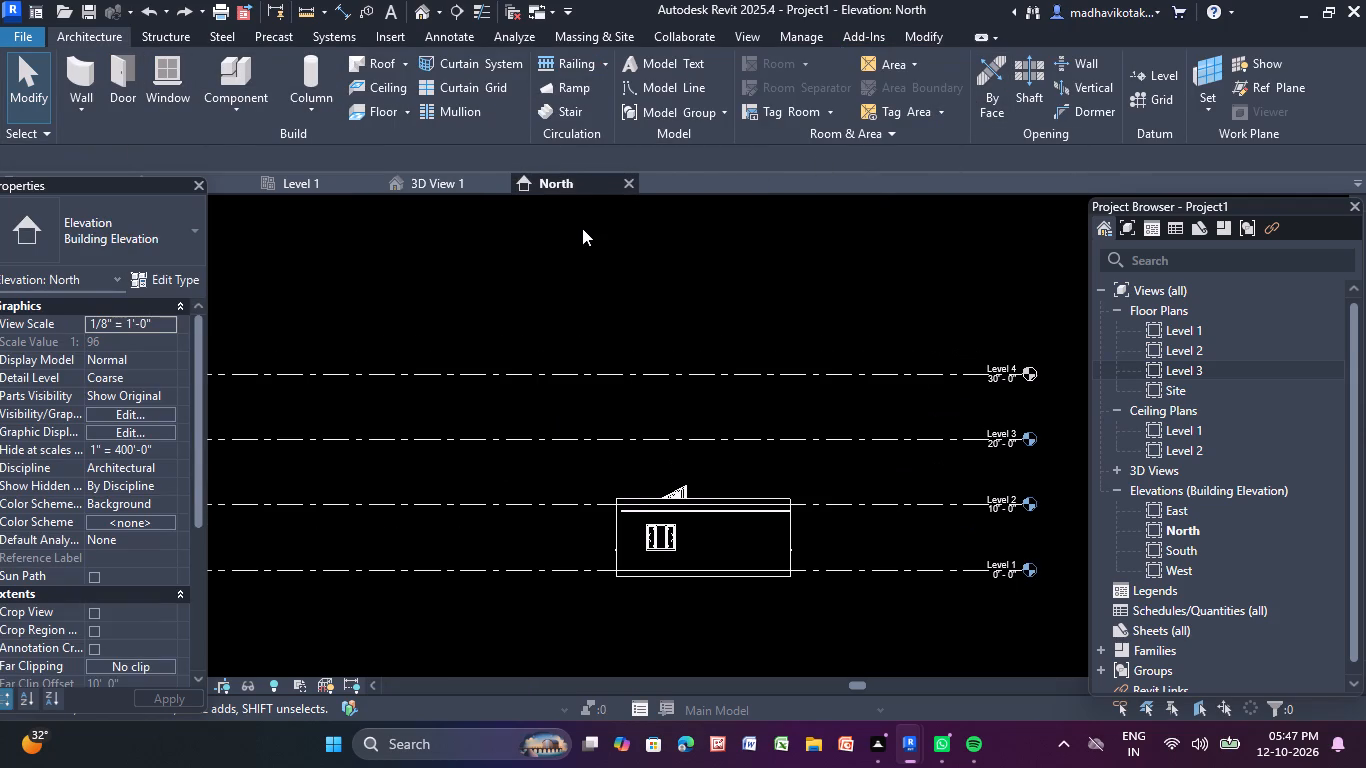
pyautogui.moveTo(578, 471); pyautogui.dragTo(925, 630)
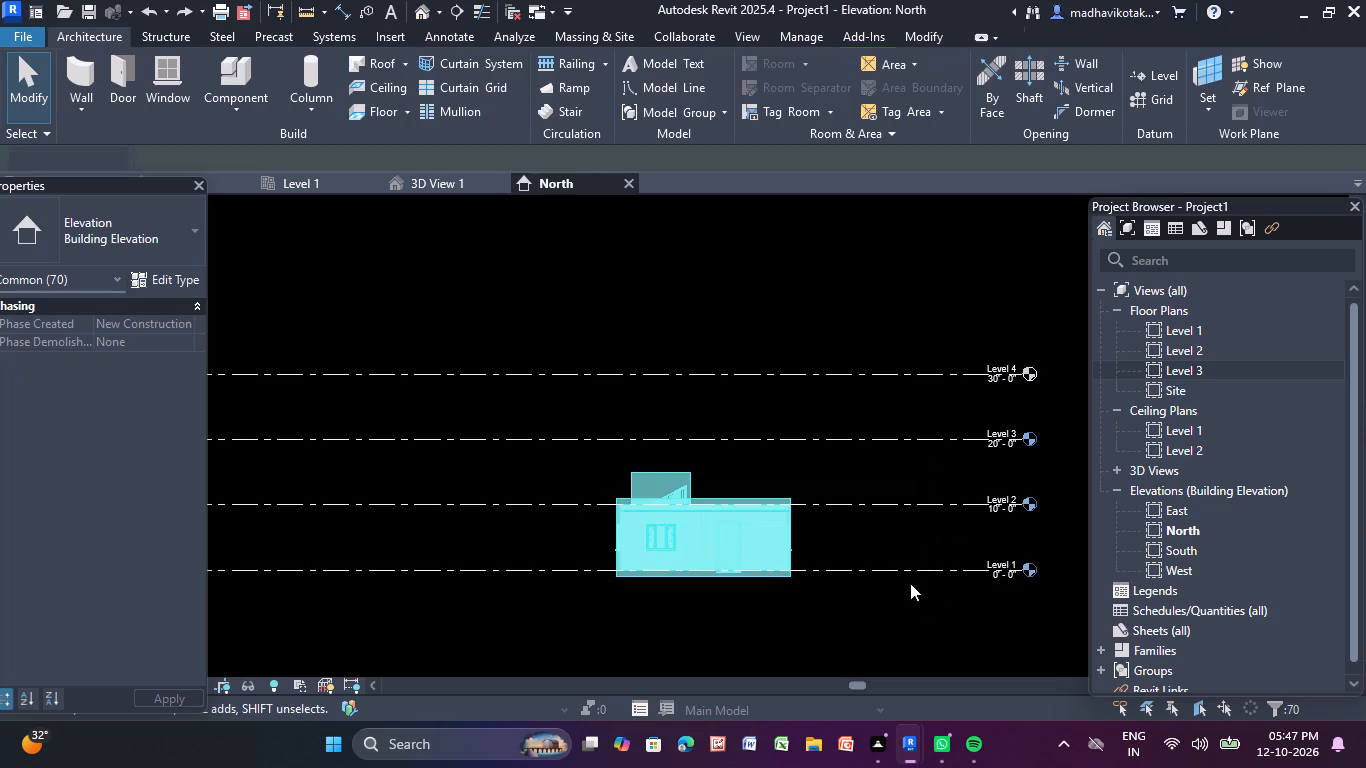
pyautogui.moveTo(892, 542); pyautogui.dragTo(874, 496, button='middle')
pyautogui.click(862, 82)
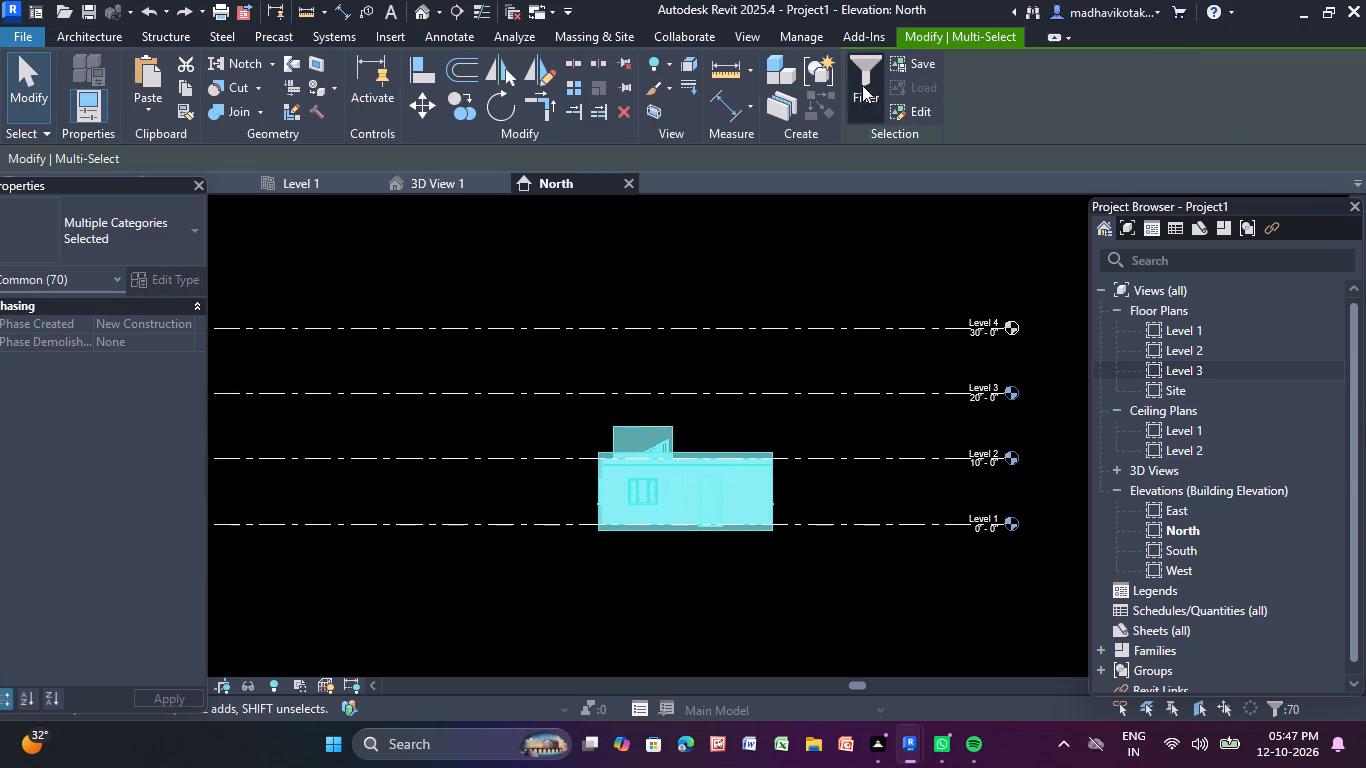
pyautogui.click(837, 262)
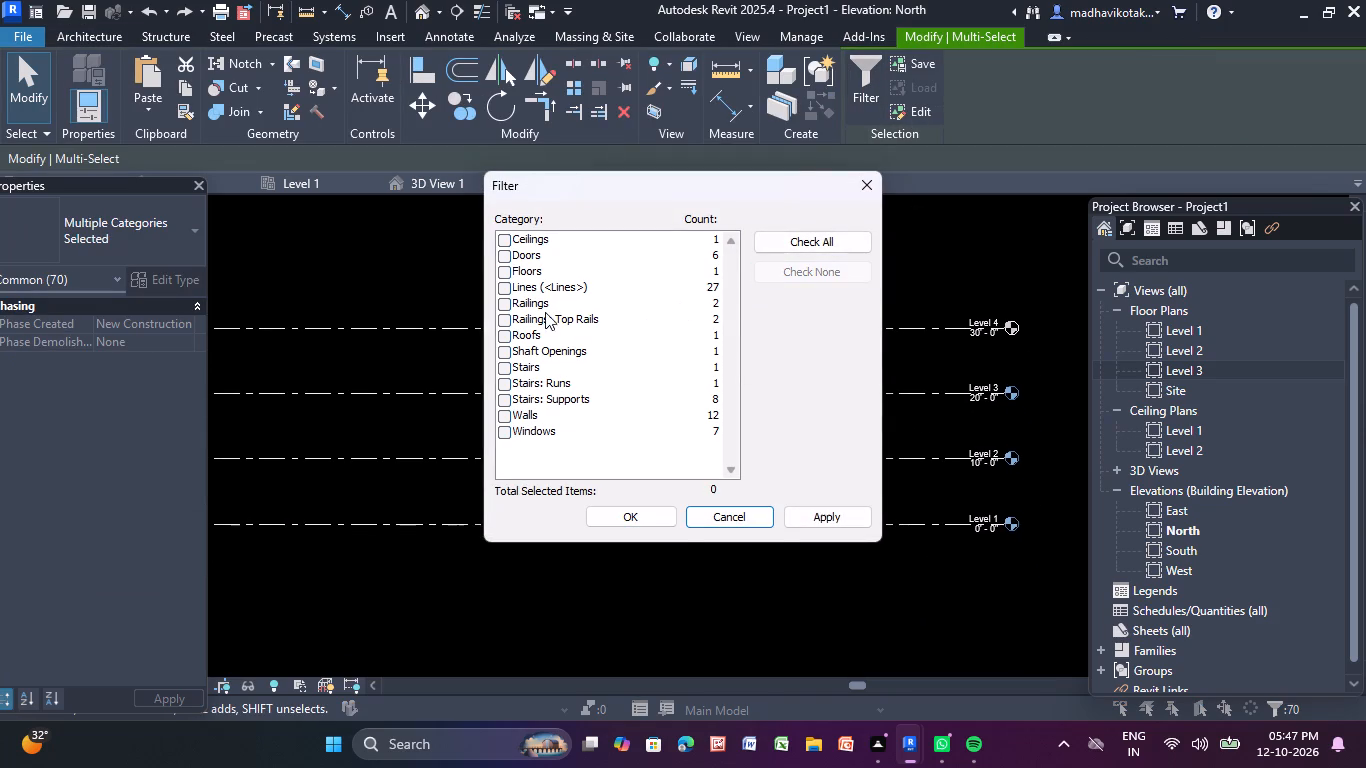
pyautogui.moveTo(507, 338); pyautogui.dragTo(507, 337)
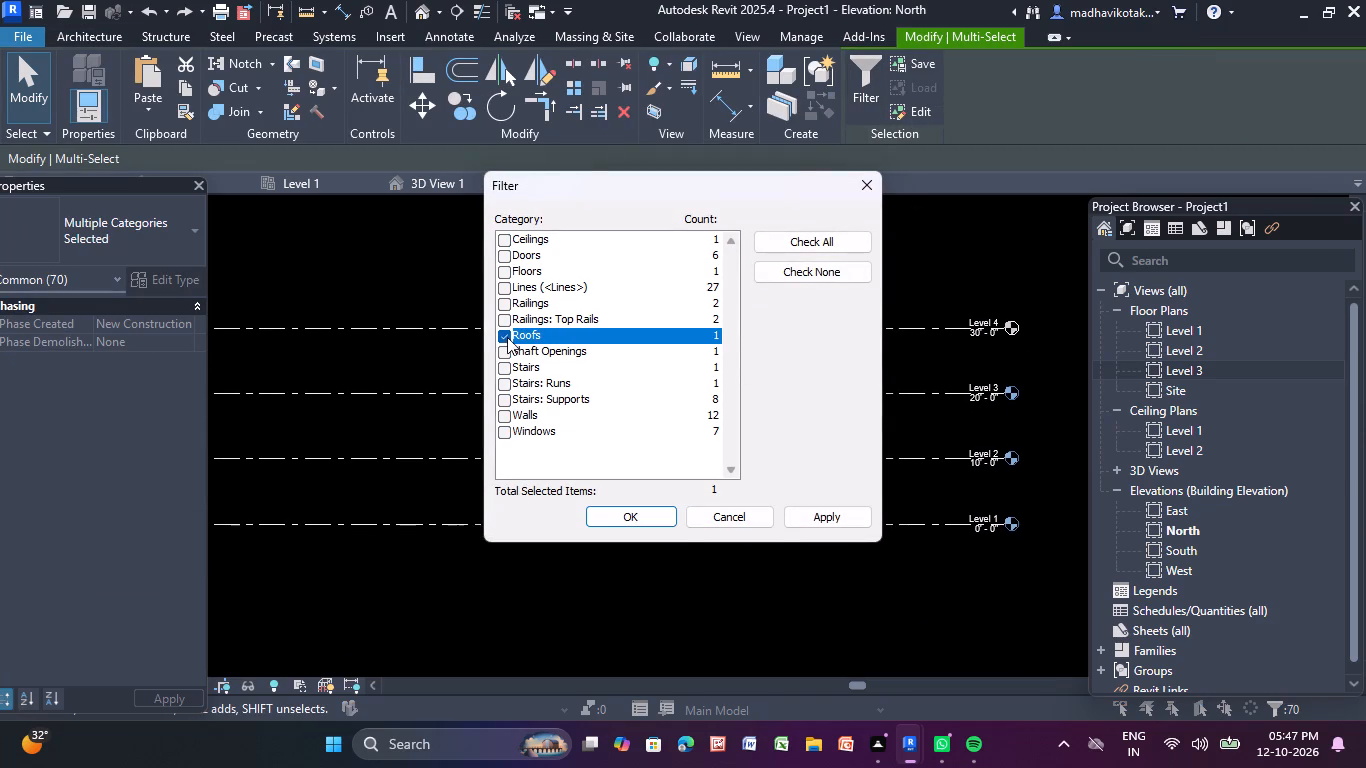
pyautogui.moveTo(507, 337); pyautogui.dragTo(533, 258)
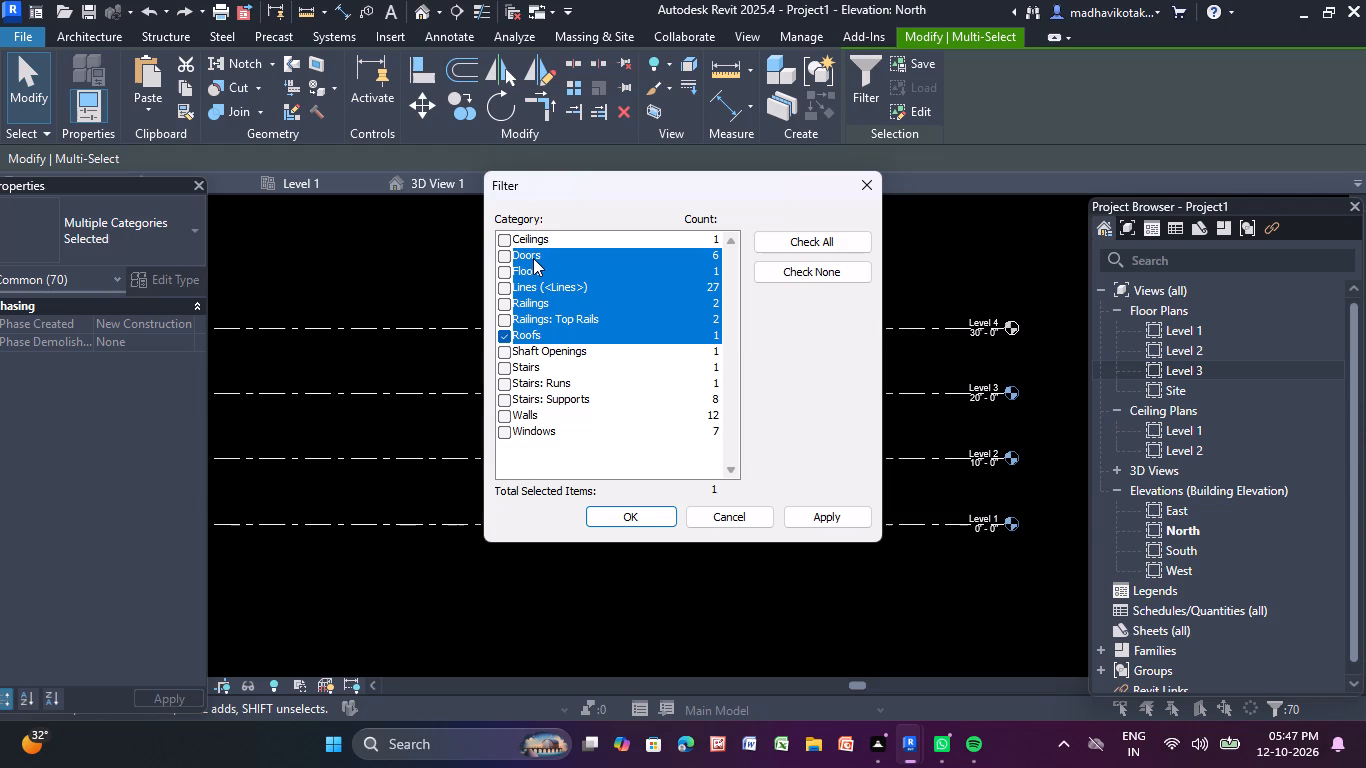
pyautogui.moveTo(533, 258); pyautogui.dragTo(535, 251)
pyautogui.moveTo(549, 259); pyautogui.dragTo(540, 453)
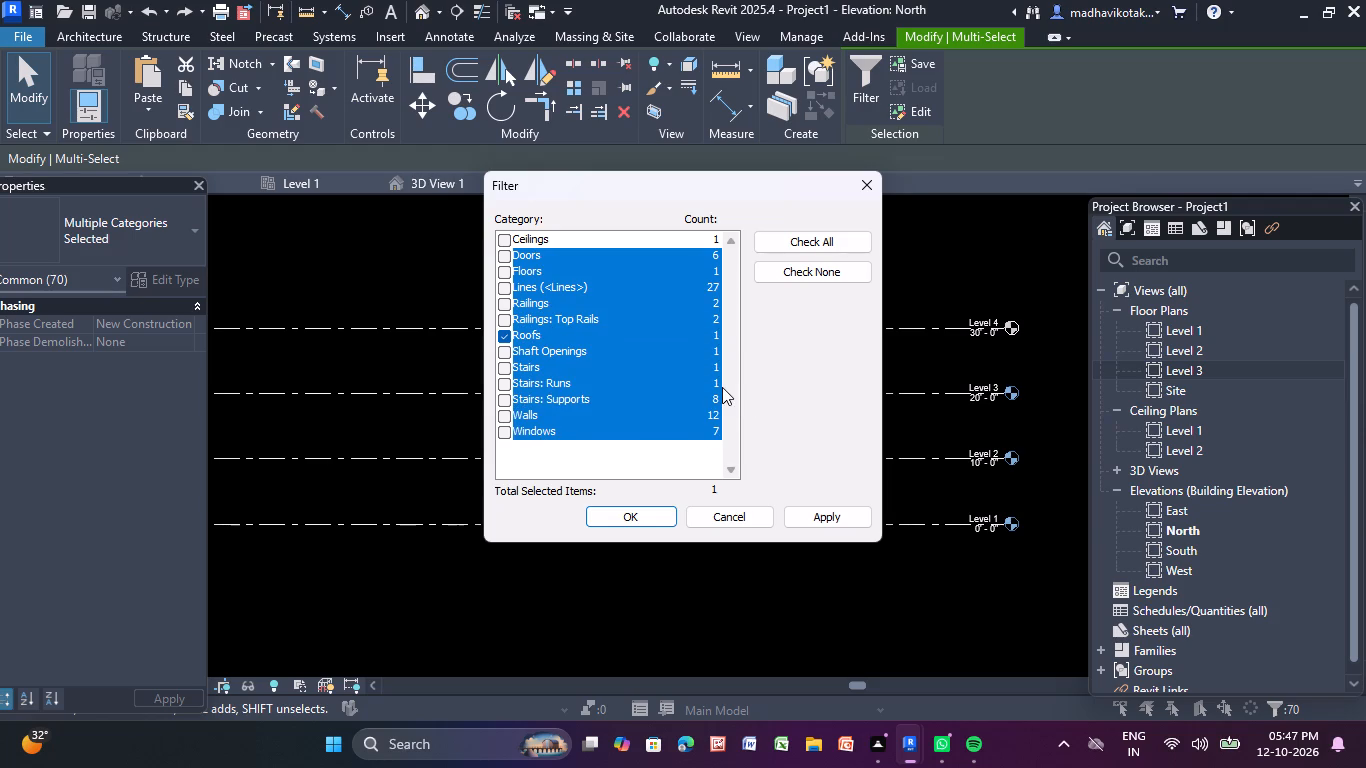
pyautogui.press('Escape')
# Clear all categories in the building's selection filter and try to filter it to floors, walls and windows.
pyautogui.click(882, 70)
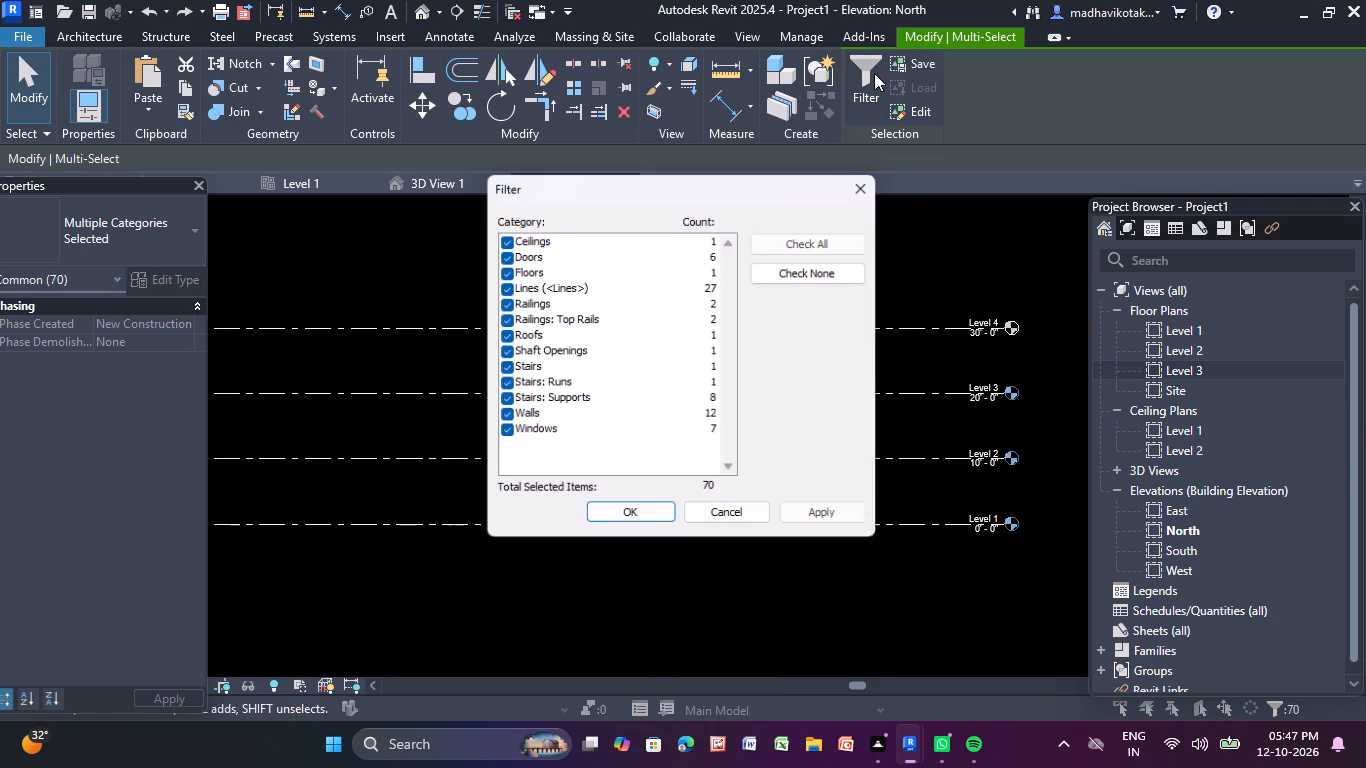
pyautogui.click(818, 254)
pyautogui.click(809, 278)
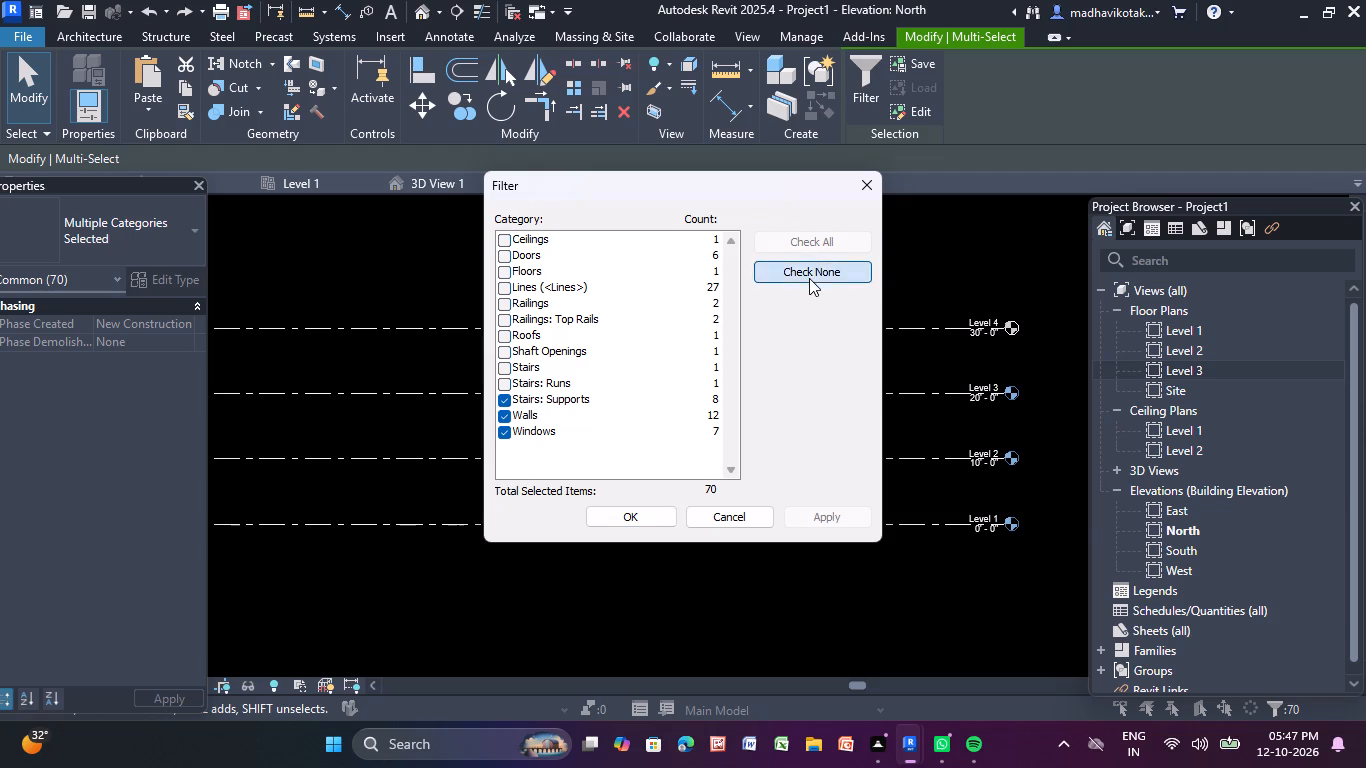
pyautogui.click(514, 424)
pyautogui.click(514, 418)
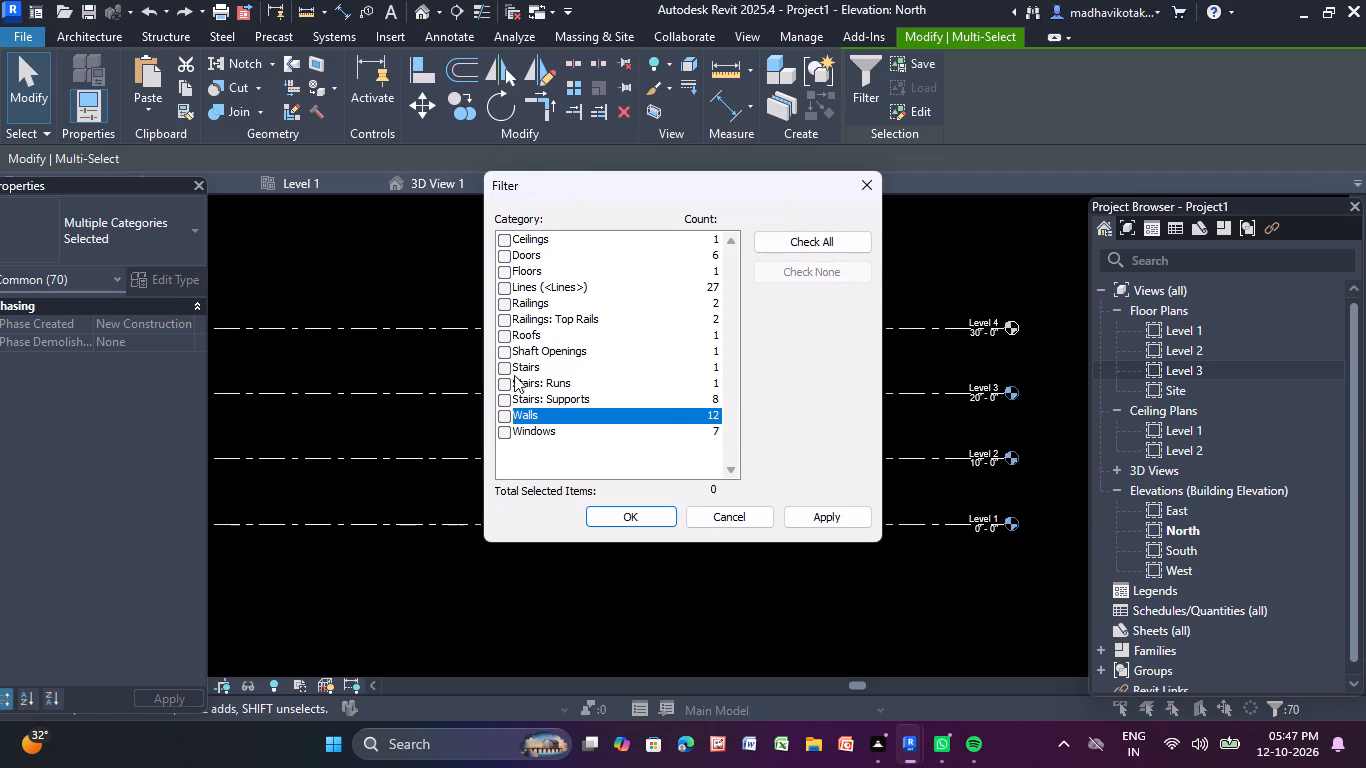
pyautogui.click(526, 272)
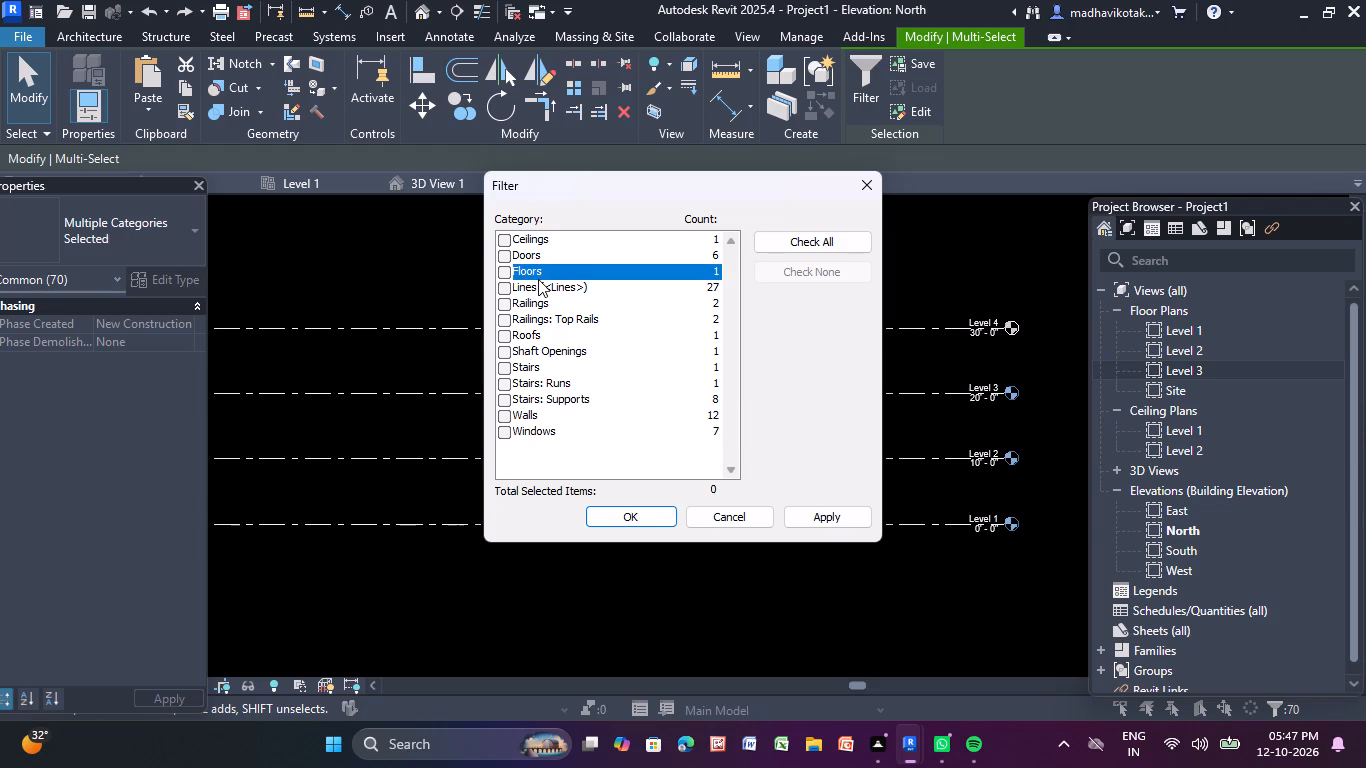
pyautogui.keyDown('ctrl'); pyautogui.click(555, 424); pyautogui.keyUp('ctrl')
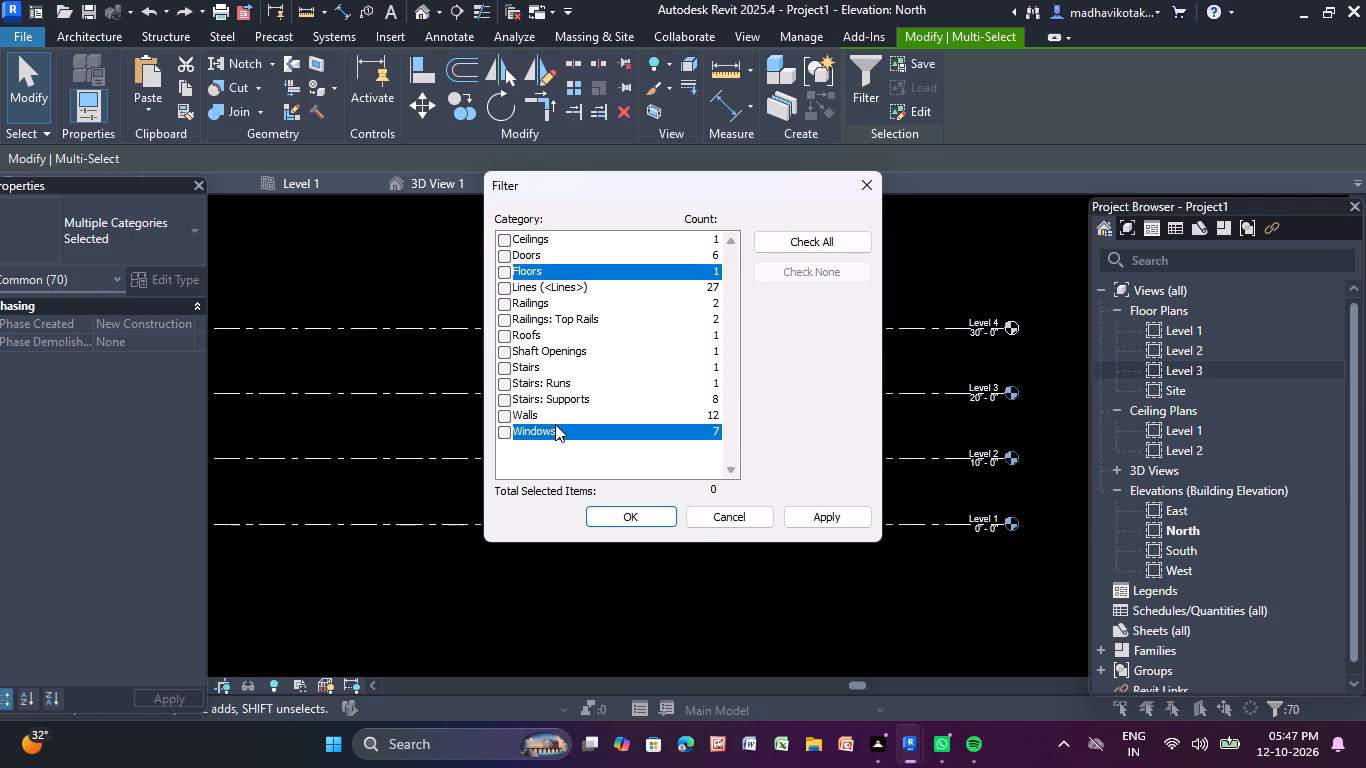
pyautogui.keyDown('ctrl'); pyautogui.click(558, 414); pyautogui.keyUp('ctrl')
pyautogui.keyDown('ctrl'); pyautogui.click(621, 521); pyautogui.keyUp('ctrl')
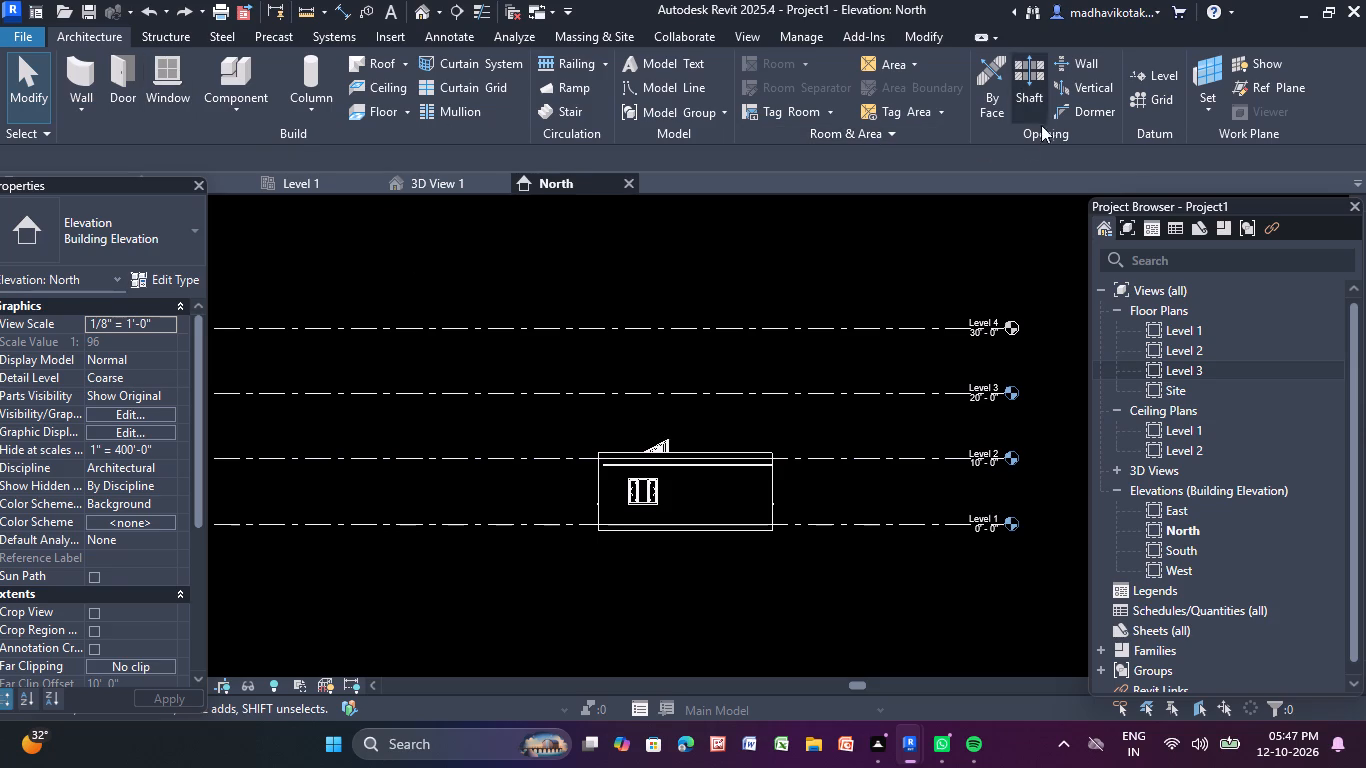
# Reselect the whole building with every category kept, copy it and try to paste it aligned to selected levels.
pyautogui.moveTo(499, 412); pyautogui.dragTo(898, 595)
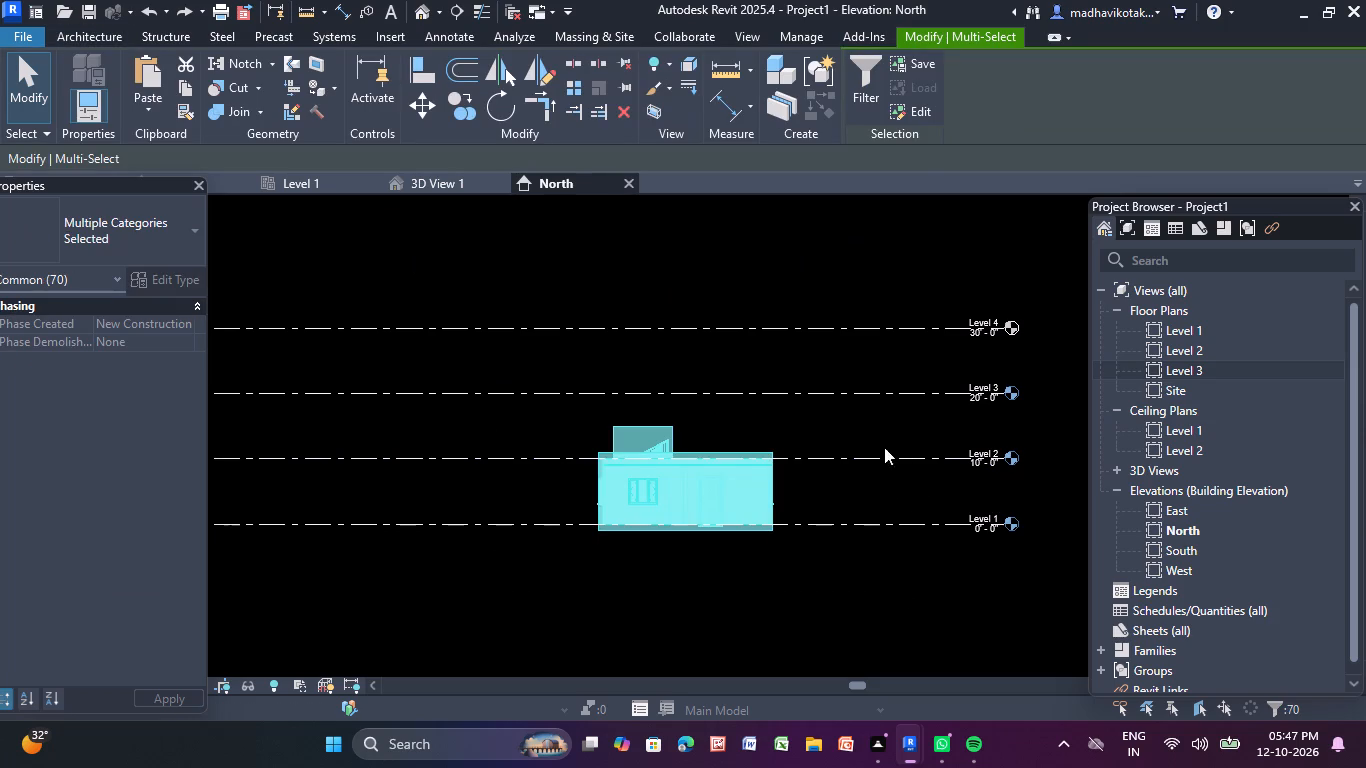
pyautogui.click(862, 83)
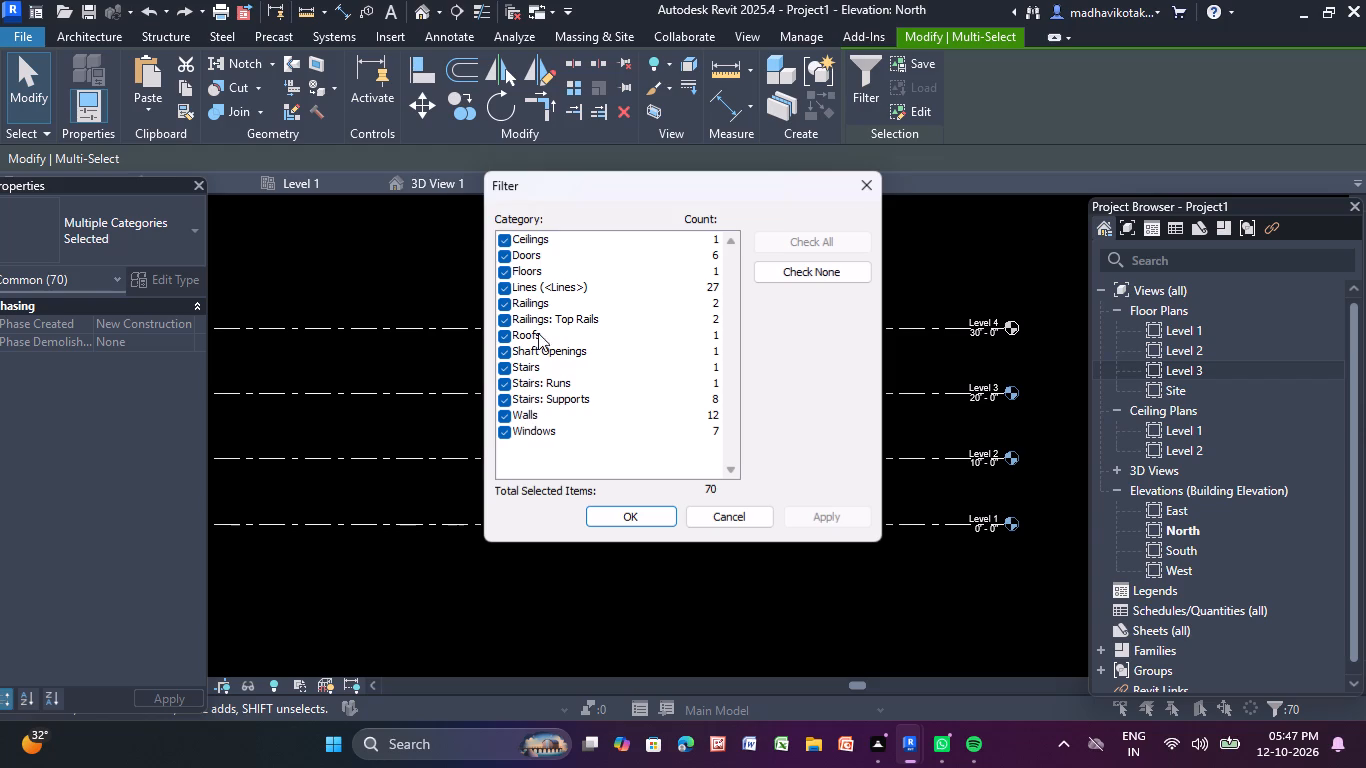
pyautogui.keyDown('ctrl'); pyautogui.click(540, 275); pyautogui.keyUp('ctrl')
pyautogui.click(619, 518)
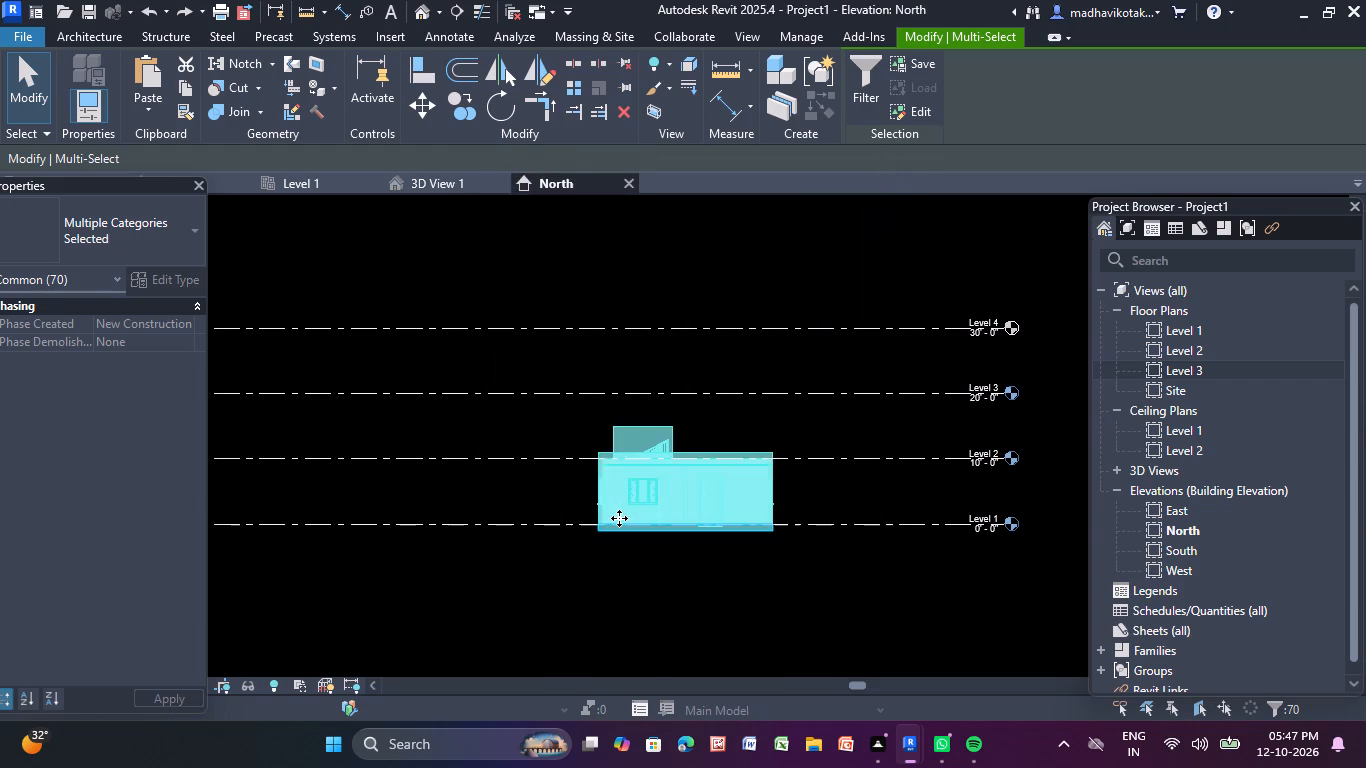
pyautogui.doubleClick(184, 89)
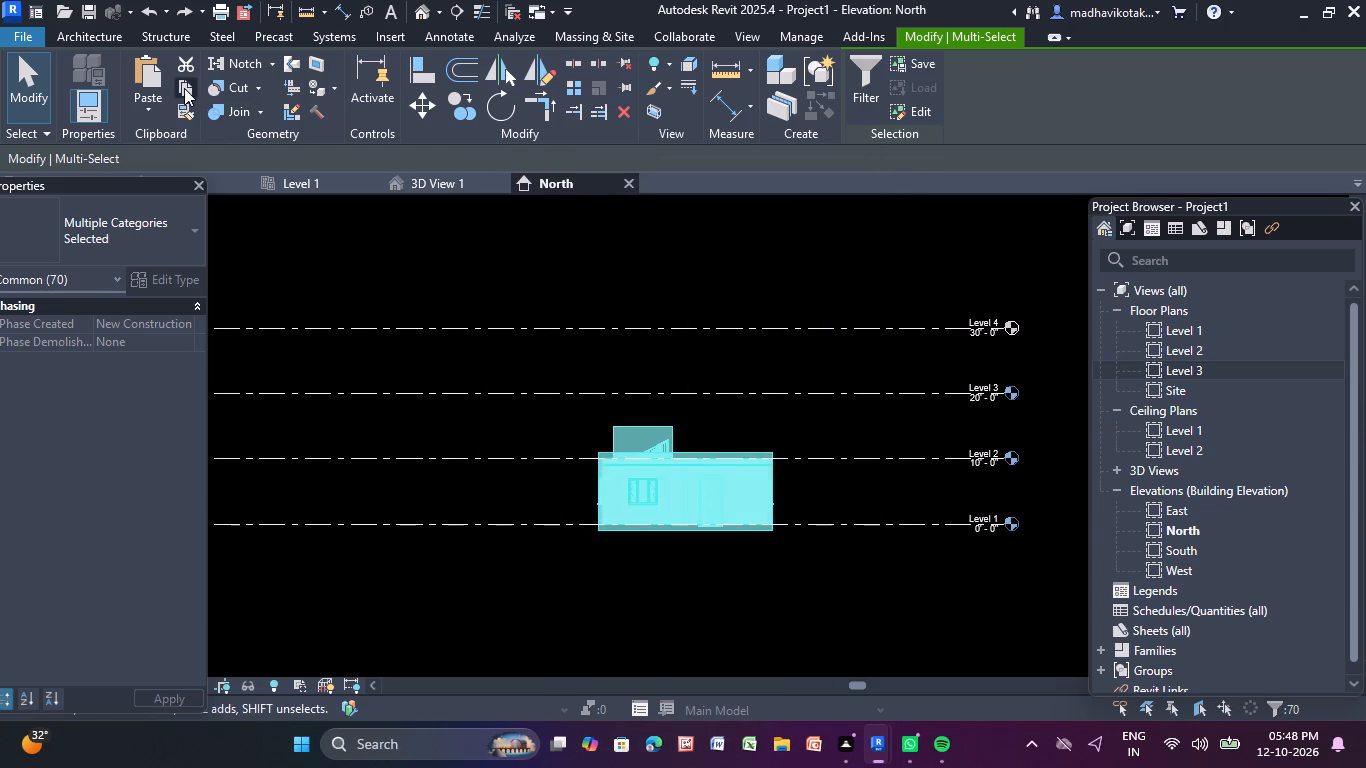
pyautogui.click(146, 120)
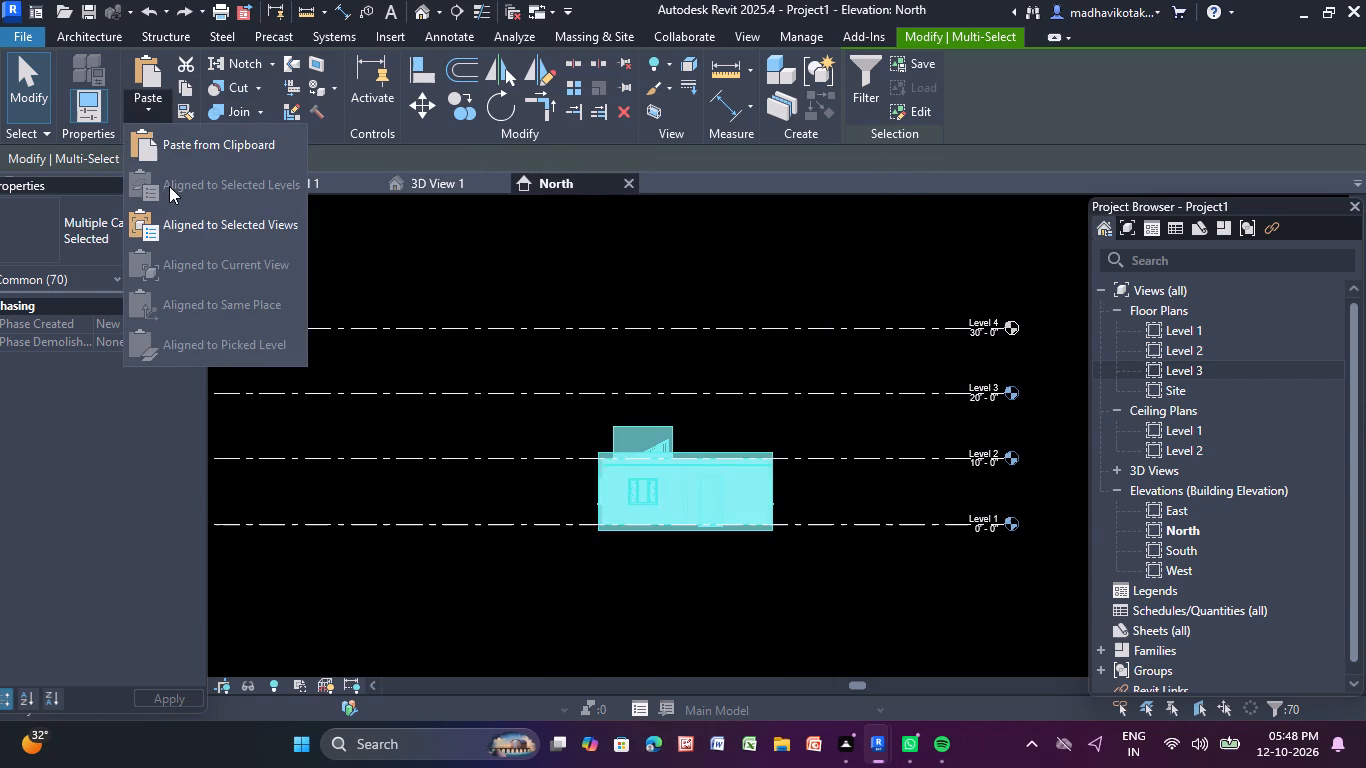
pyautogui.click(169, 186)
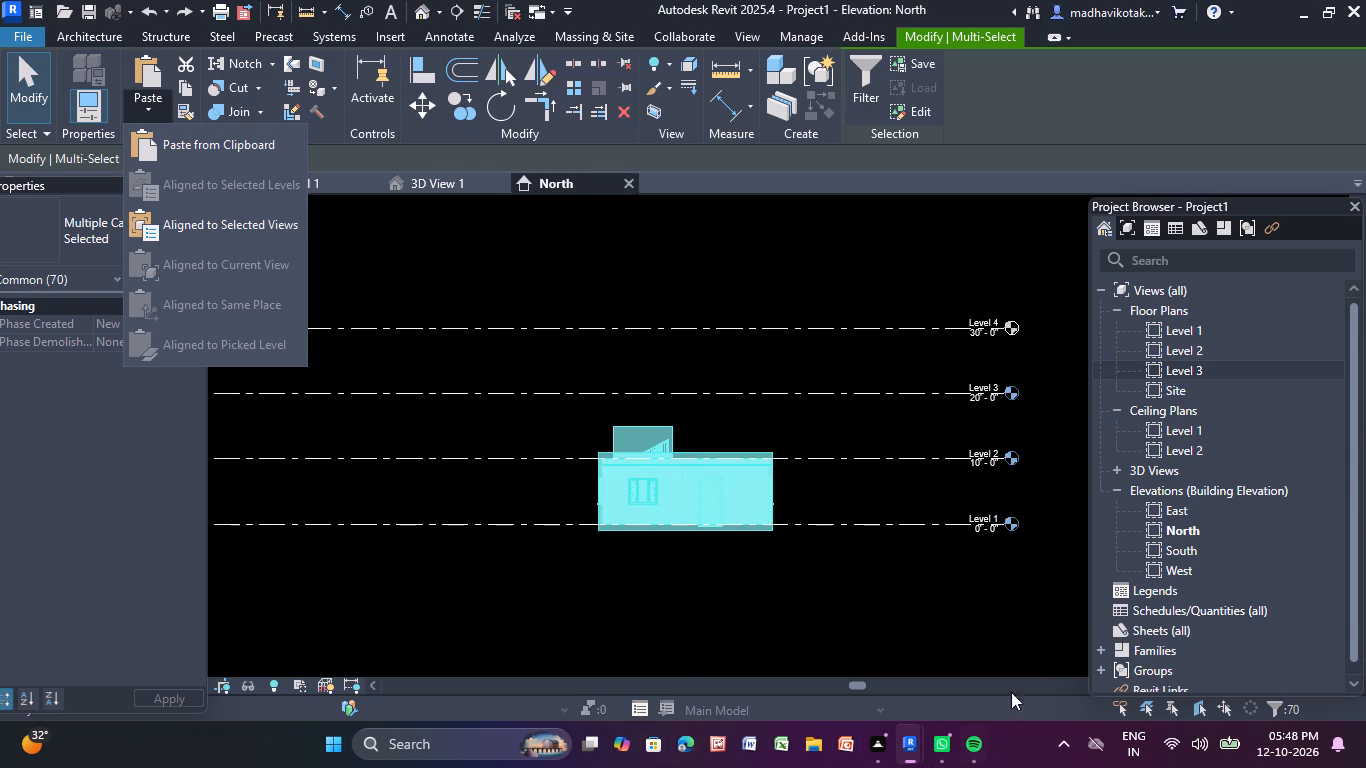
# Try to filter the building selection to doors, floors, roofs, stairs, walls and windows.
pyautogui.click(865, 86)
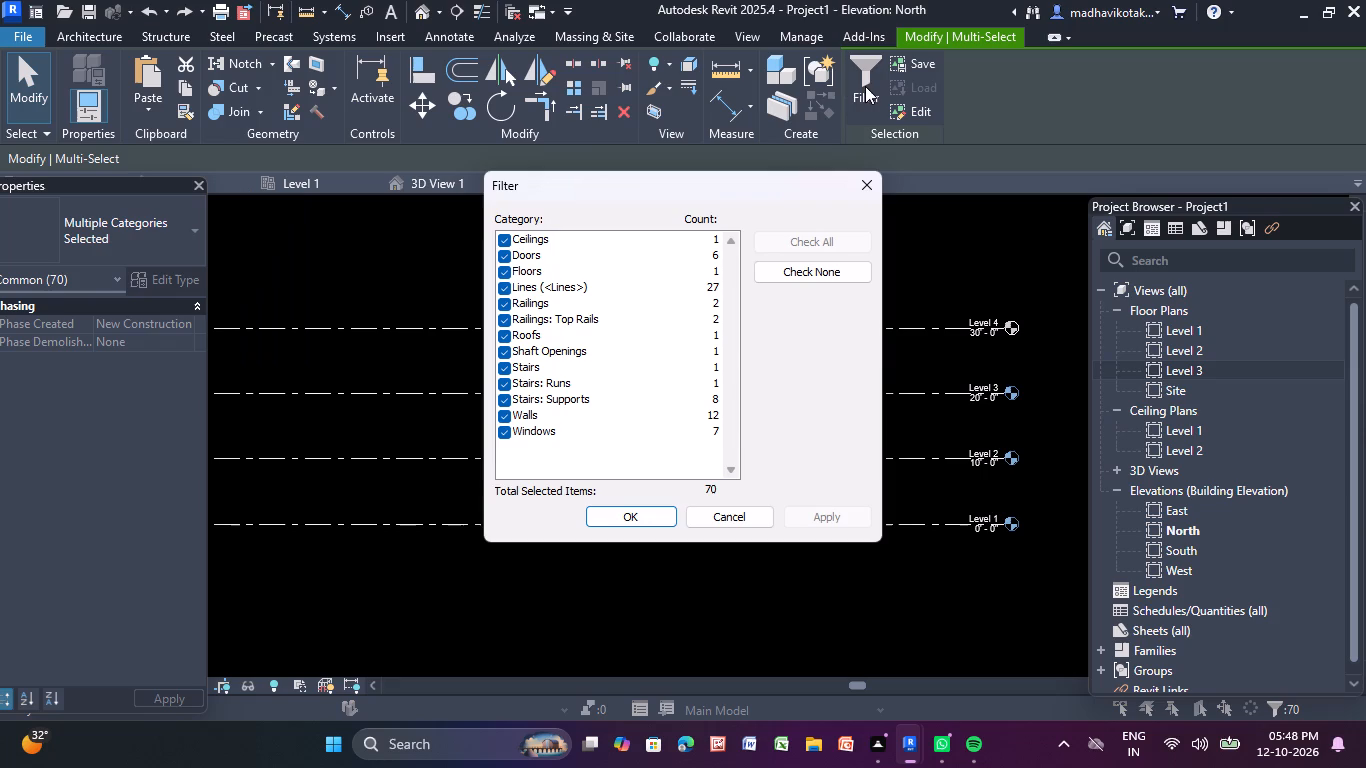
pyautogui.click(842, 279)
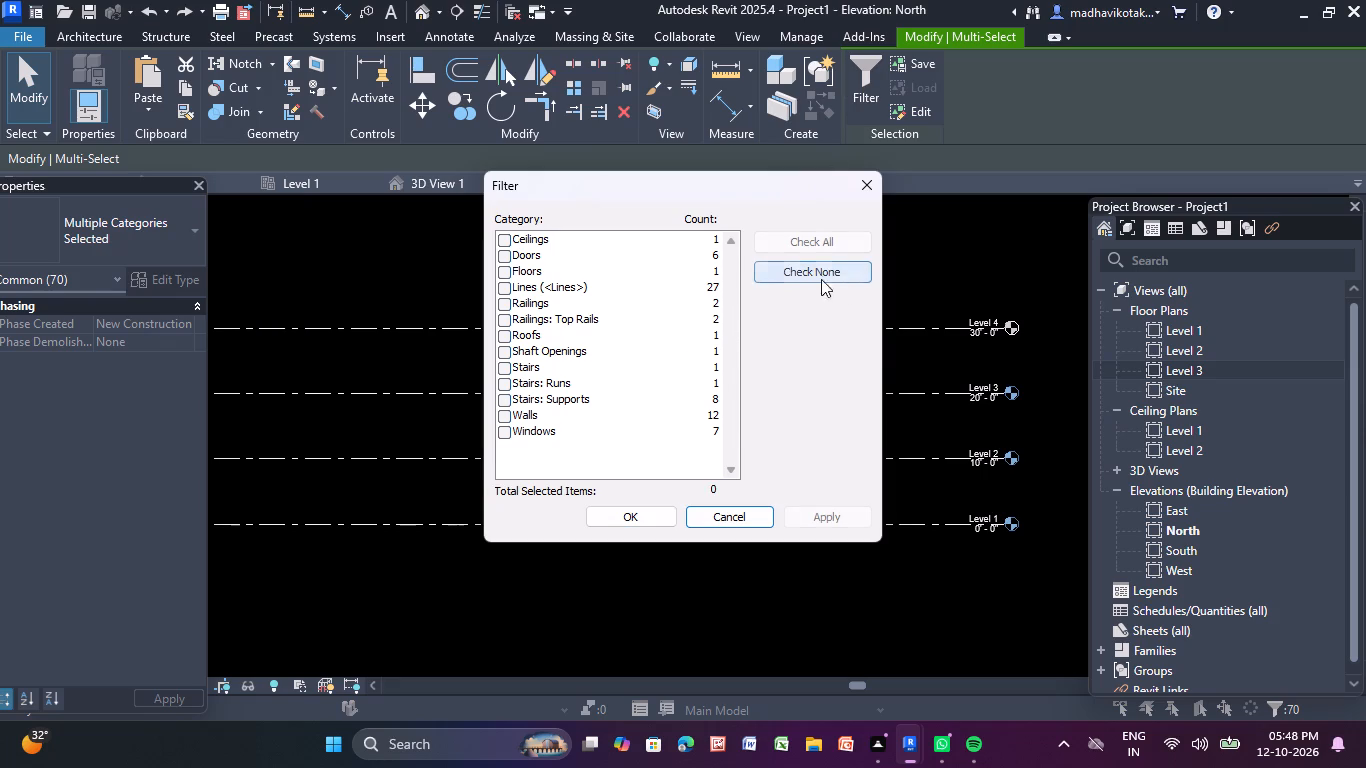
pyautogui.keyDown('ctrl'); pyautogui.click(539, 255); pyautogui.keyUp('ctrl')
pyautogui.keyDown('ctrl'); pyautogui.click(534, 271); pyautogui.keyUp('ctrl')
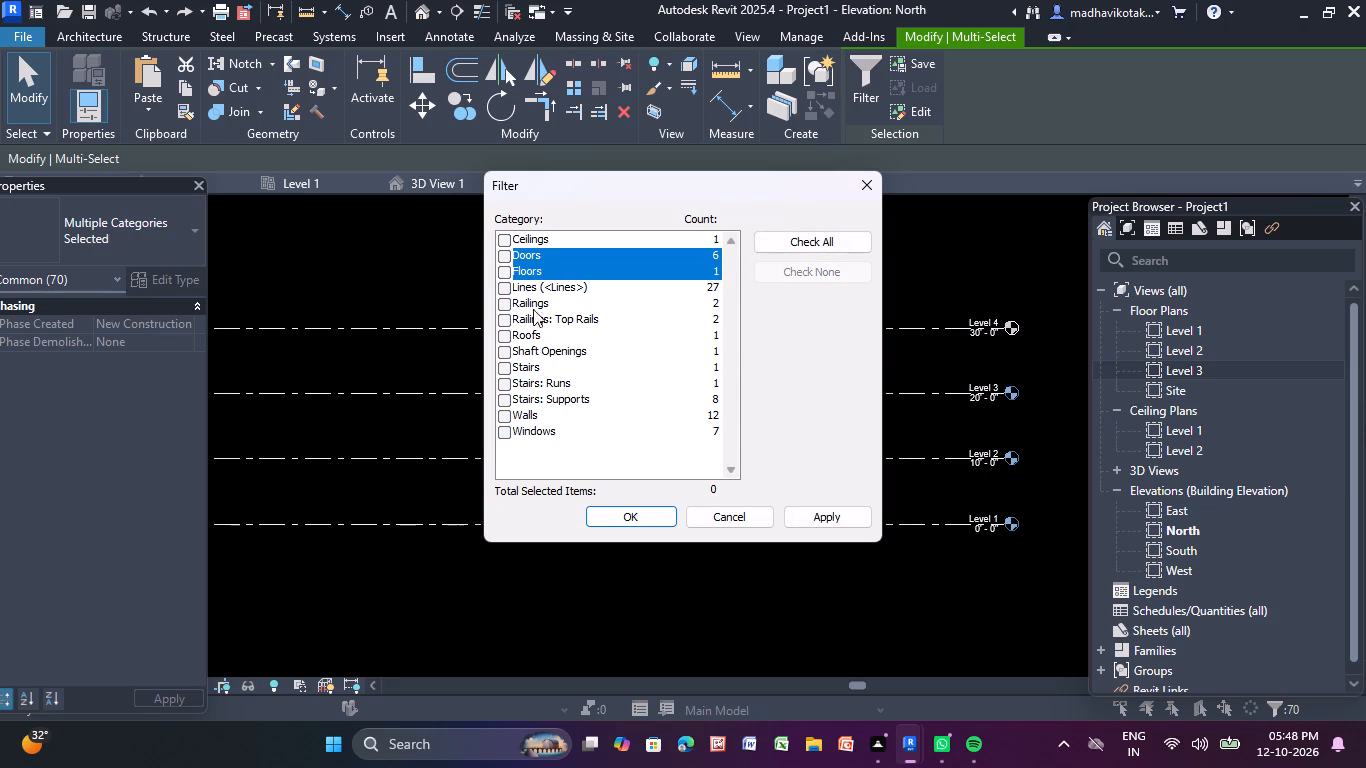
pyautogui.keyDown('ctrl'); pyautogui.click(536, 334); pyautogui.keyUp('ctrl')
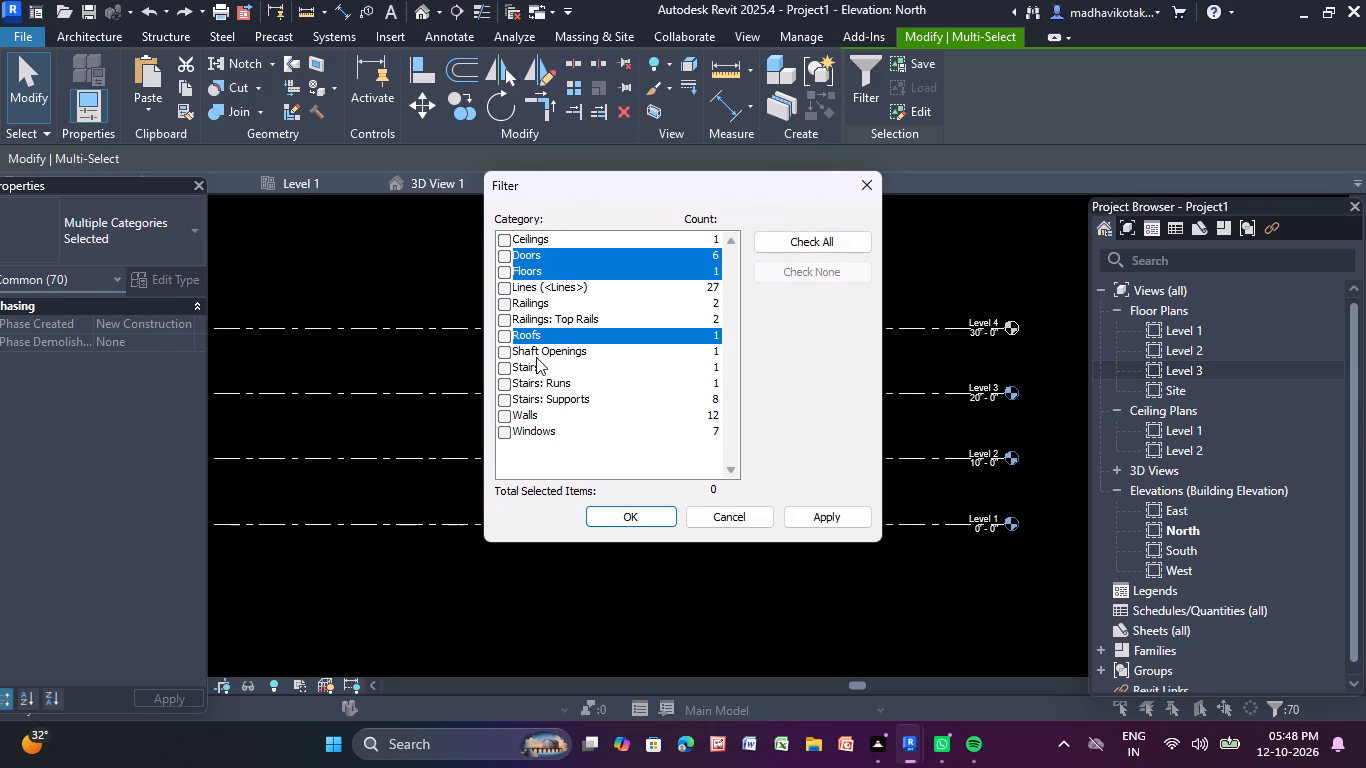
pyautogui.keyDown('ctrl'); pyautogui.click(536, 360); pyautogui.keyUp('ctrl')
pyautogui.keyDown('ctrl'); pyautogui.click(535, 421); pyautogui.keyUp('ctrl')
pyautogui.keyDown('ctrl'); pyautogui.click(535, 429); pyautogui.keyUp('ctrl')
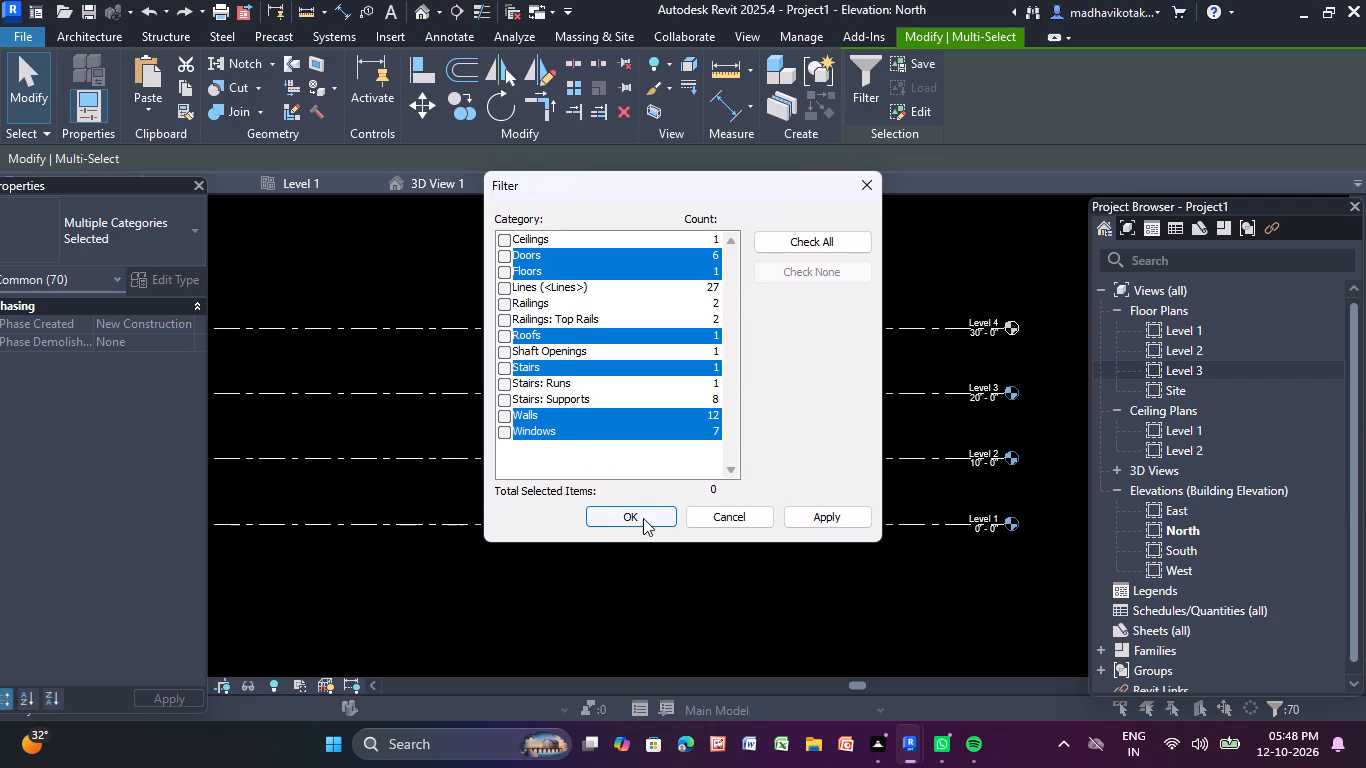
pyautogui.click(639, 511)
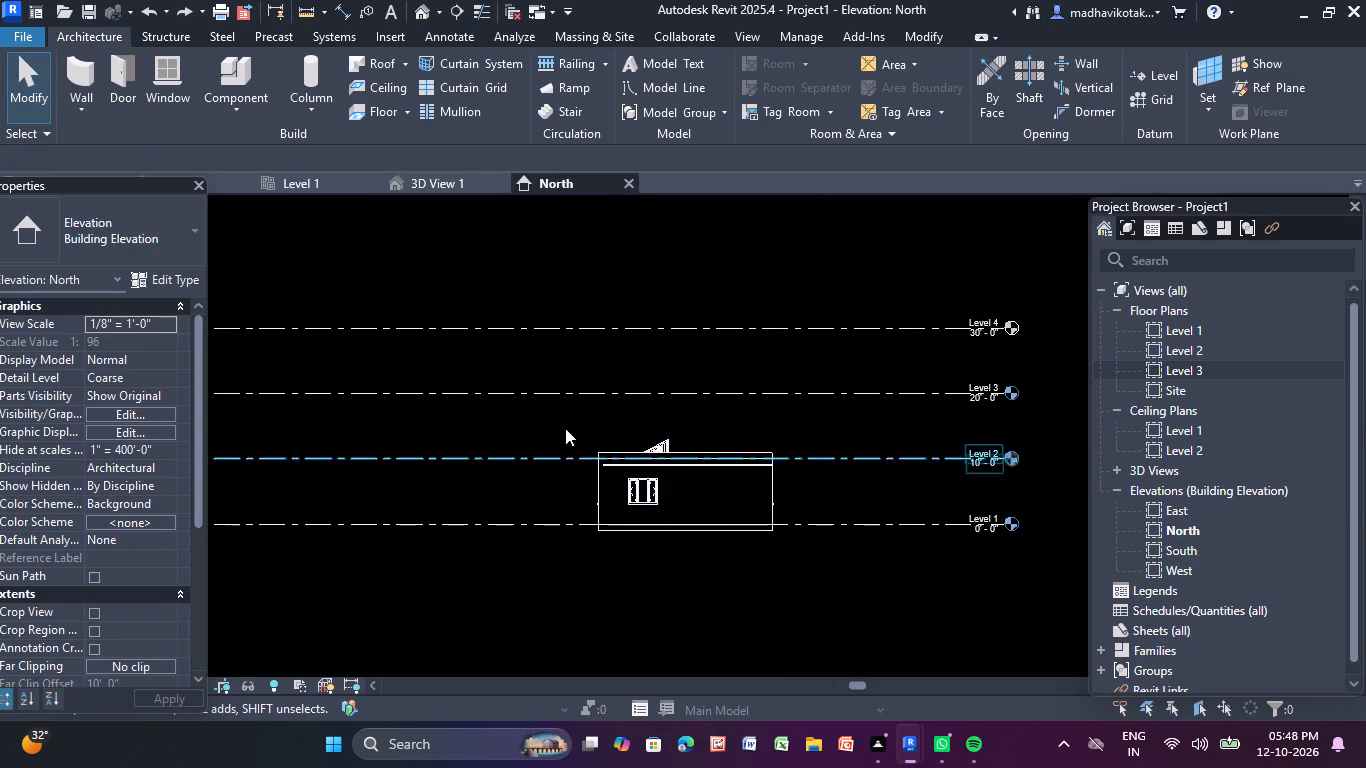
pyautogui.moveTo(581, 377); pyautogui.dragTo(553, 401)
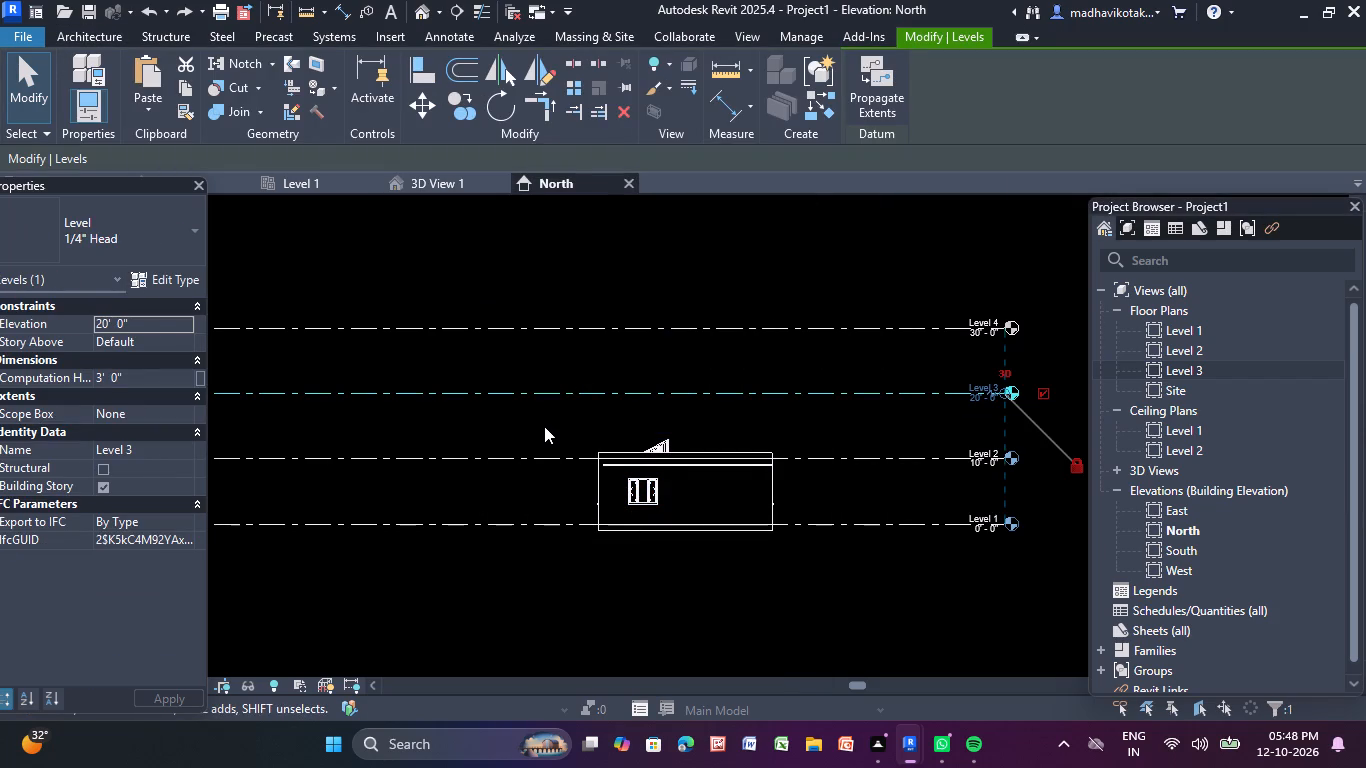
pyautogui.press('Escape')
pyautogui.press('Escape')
# Copy the whole building with all categories and paste it from the clipboard to the left of the original, finishing the paste.
pyautogui.moveTo(526, 421); pyautogui.dragTo(854, 427)
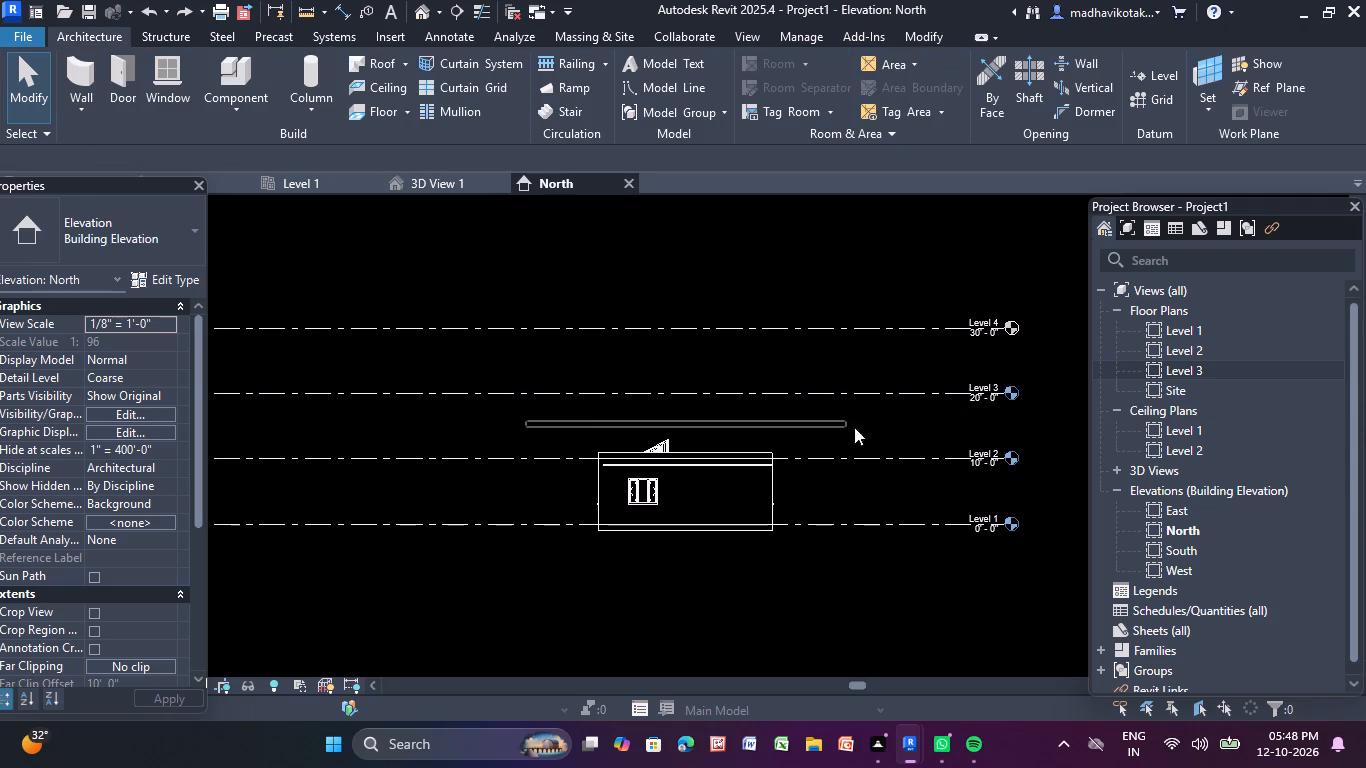
pyautogui.moveTo(854, 427); pyautogui.dragTo(865, 556)
pyautogui.click(859, 63)
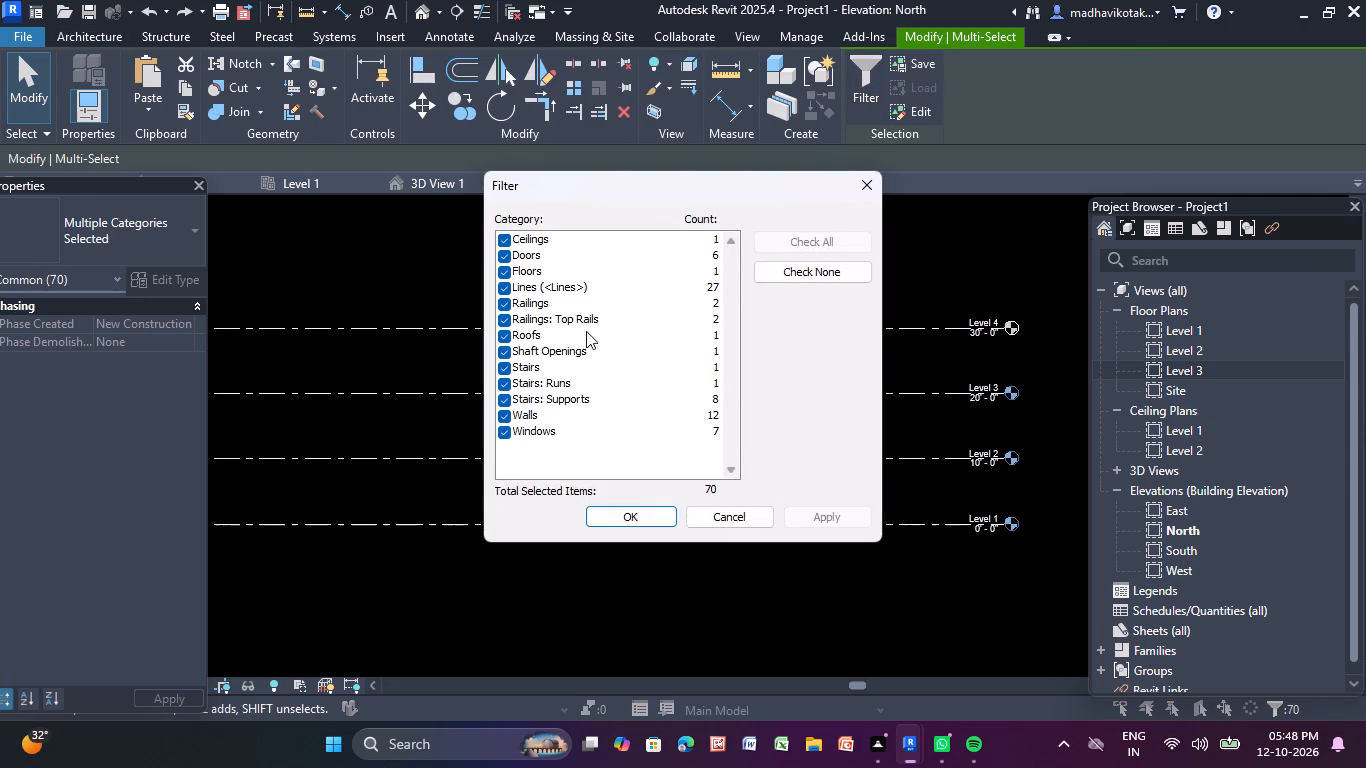
pyautogui.click(556, 279)
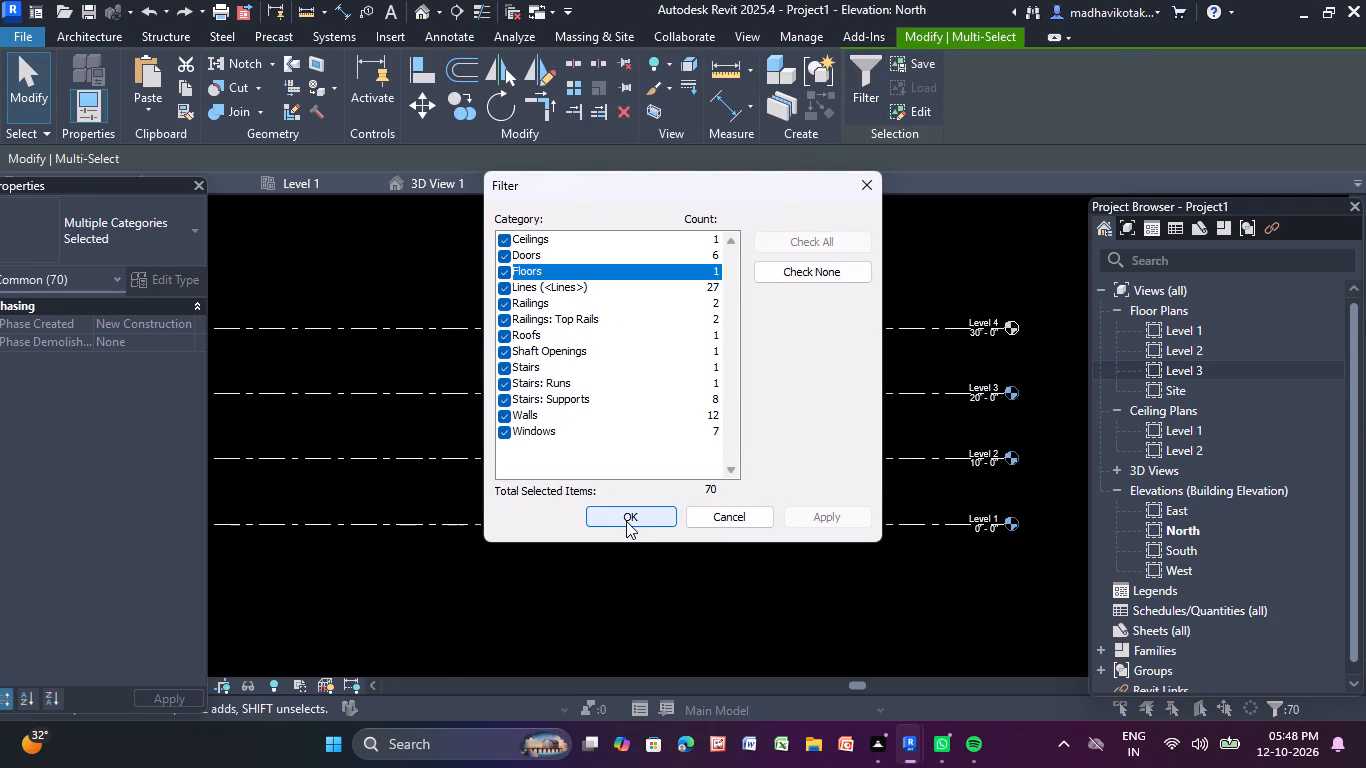
pyautogui.click(626, 521)
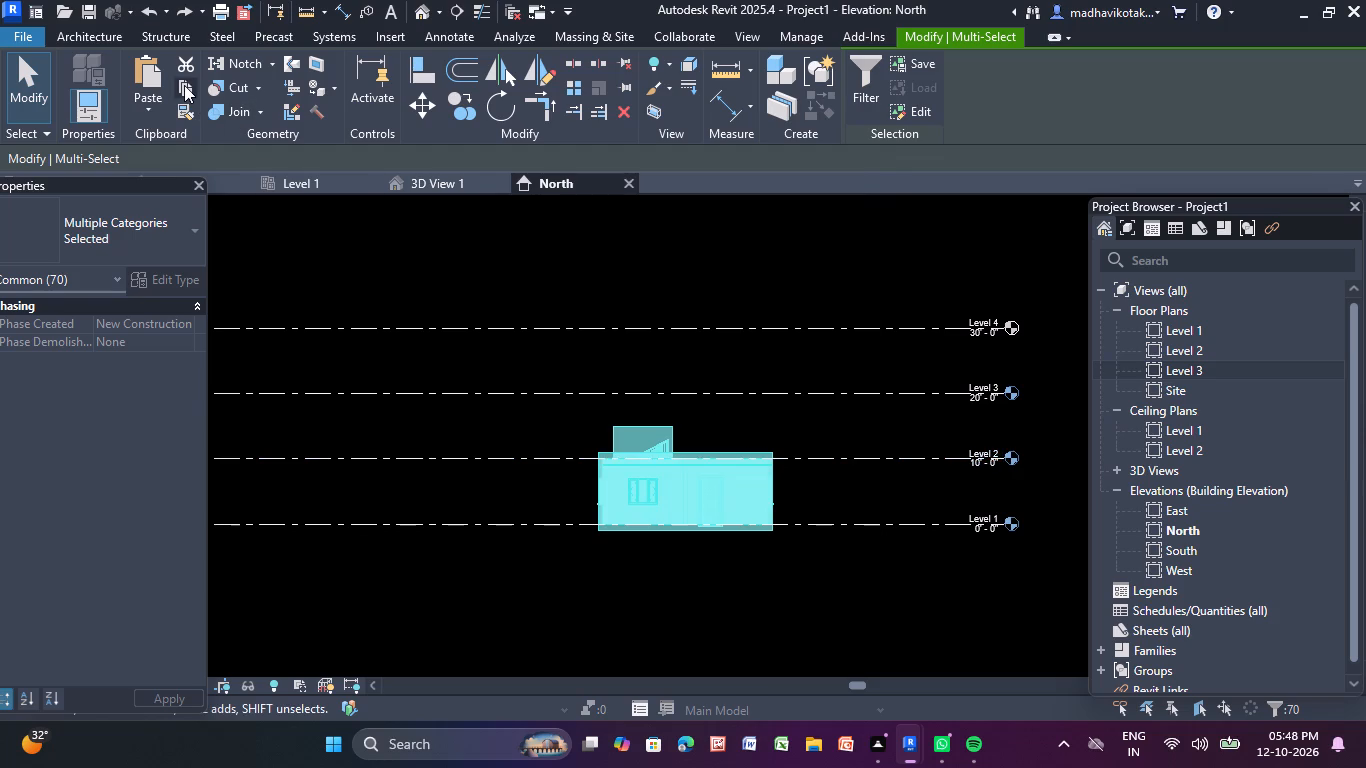
pyautogui.click(184, 85)
pyautogui.click(155, 106)
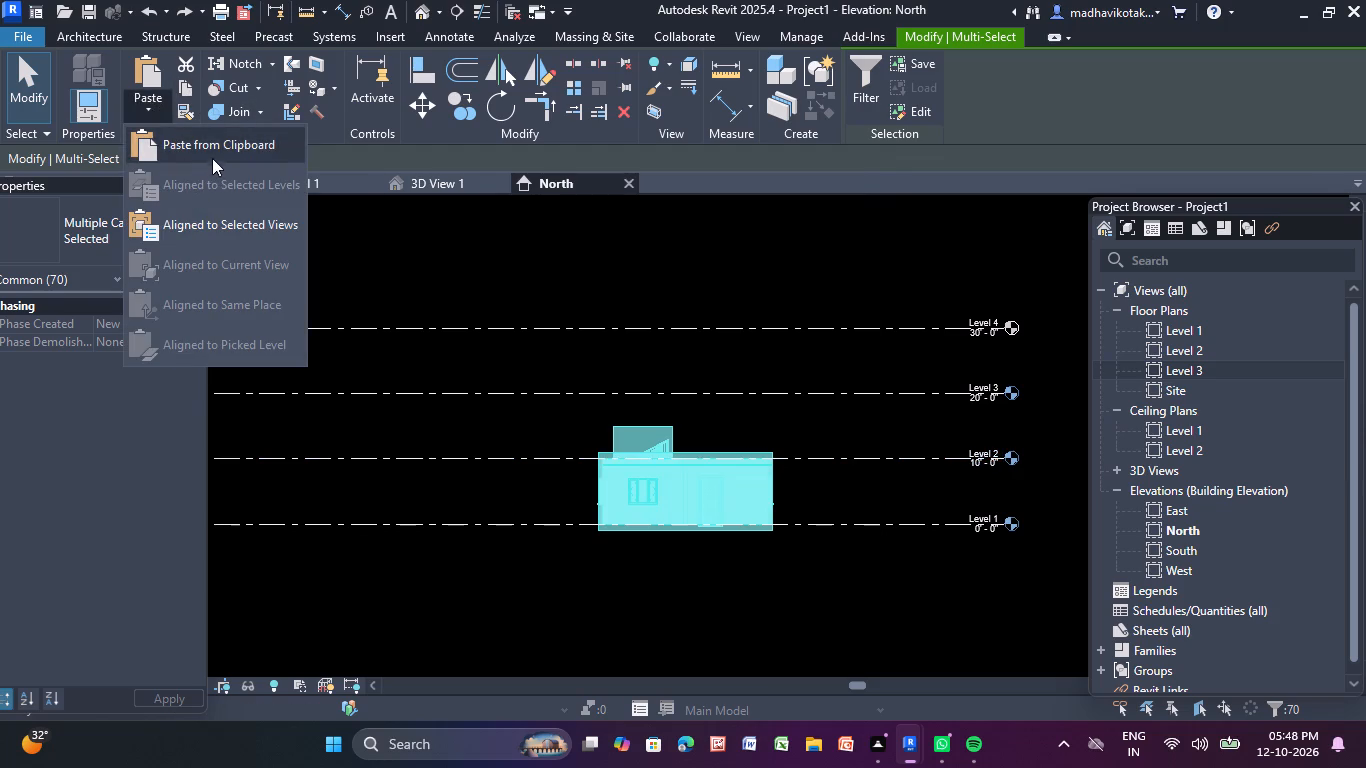
pyautogui.click(213, 153)
pyautogui.click(274, 340)
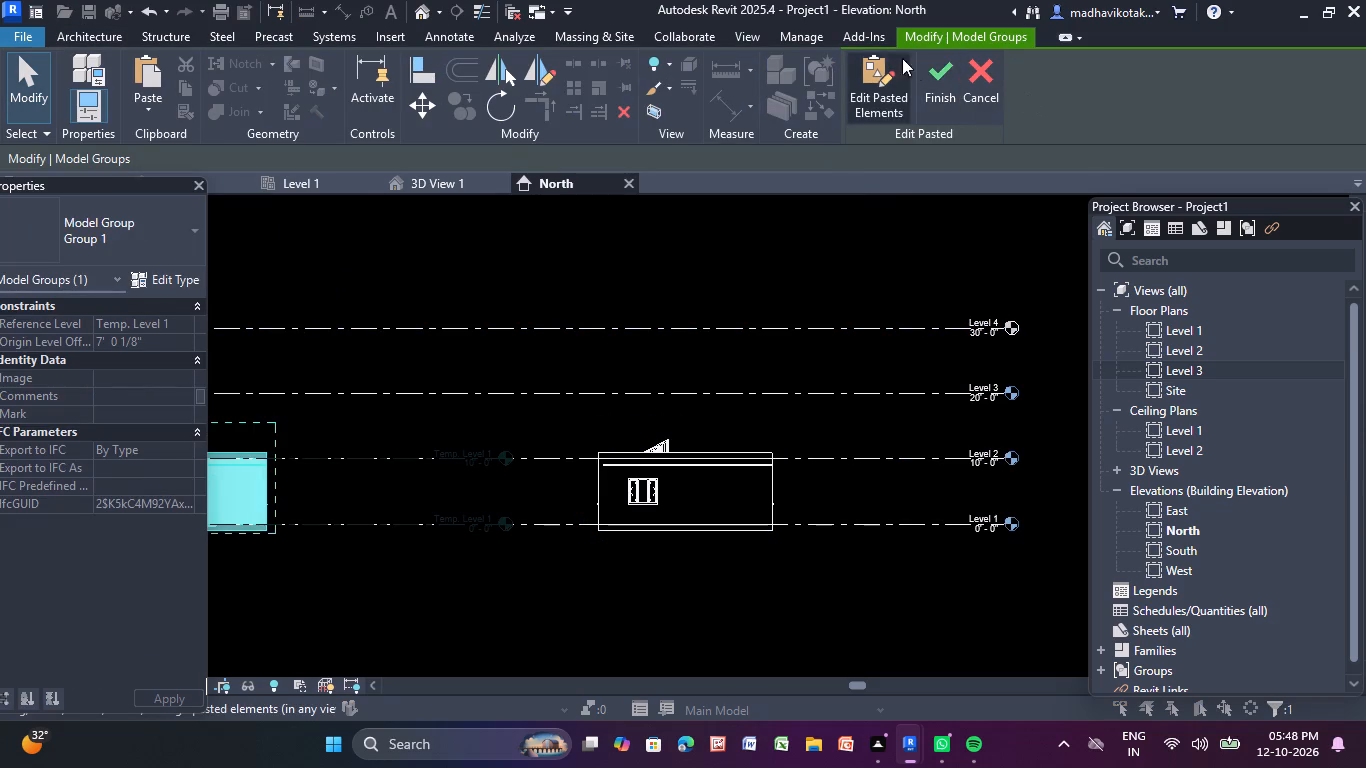
pyautogui.click(943, 73)
pyautogui.click(817, 263)
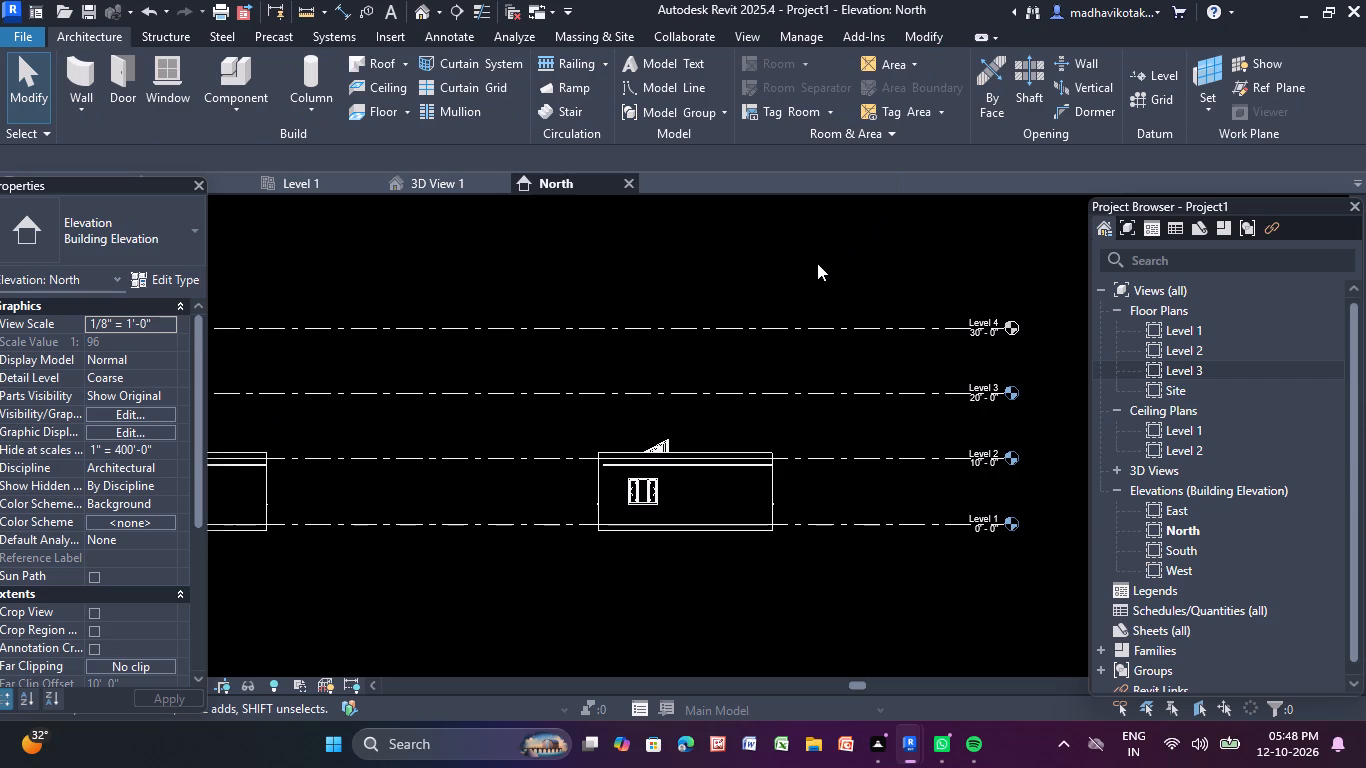
pyautogui.scroll(-2, 817, 266)
pyautogui.moveTo(821, 276); pyautogui.dragTo(875, 293, button='middle')
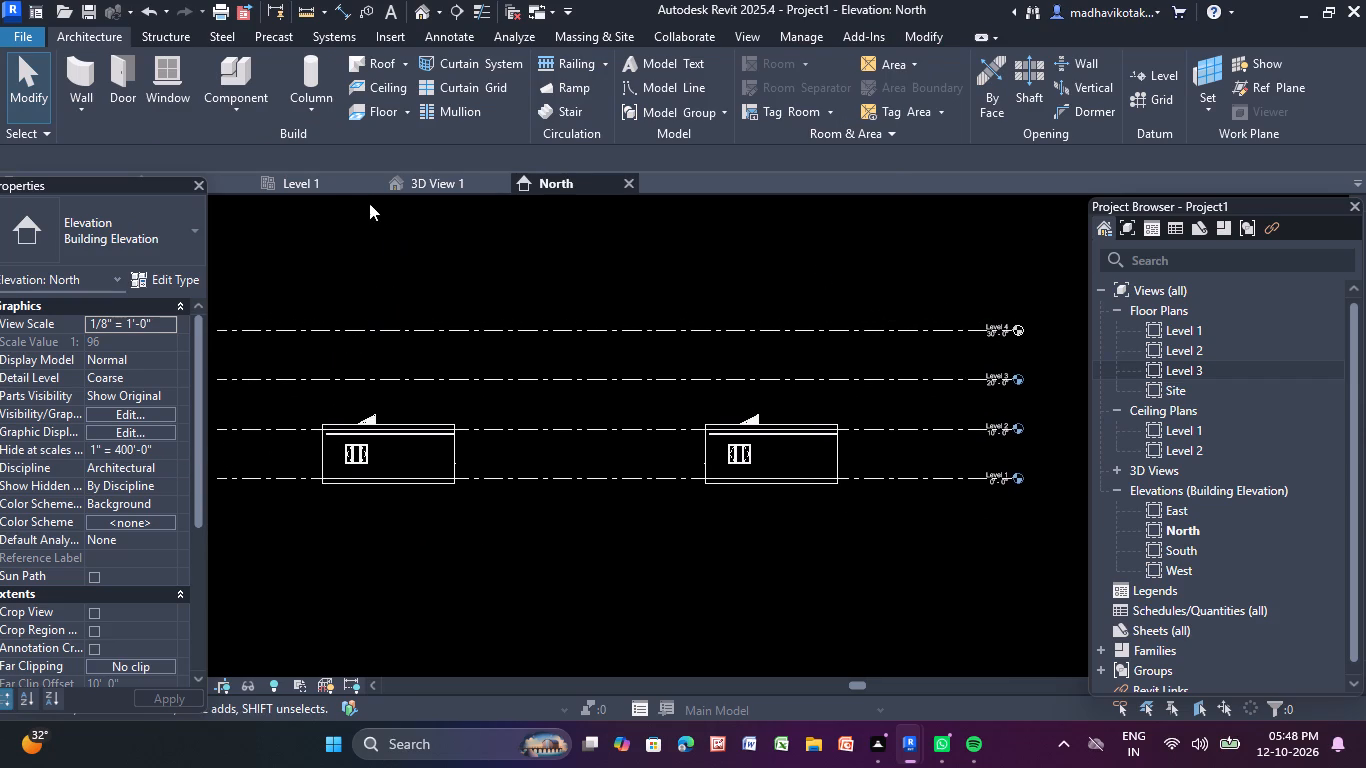
# Open the default 3D view and examine the original building and its pasted copy beside it.
pyautogui.click(422, 3)
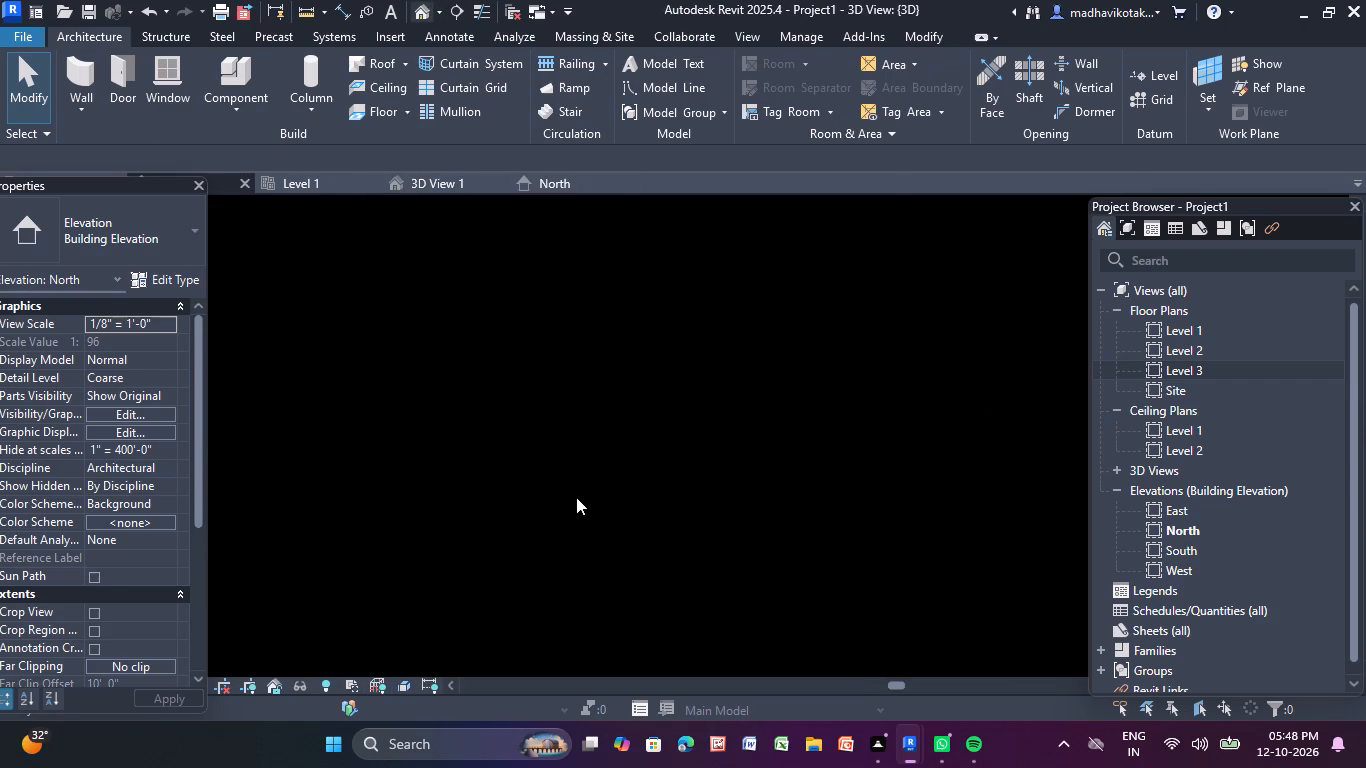
pyautogui.scroll(-8, 593, 464)
pyautogui.scroll(-1, 951, 534)
pyautogui.moveTo(846, 494); pyautogui.dragTo(620, 410, button='middle')
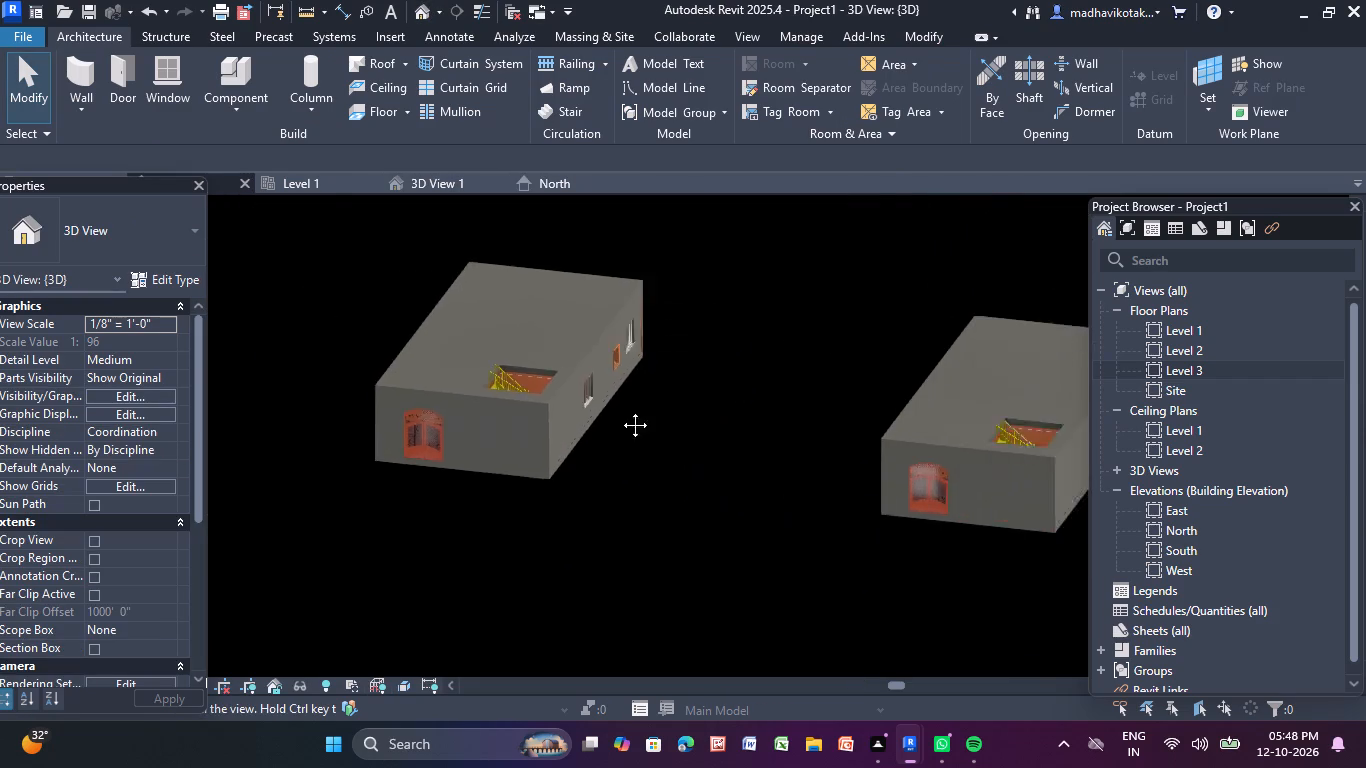
pyautogui.moveTo(620, 410); pyautogui.dragTo(526, 350, button='middle')
pyautogui.scroll(-2, 646, 385)
pyautogui.moveTo(685, 418); pyautogui.dragTo(711, 461, button='middle')
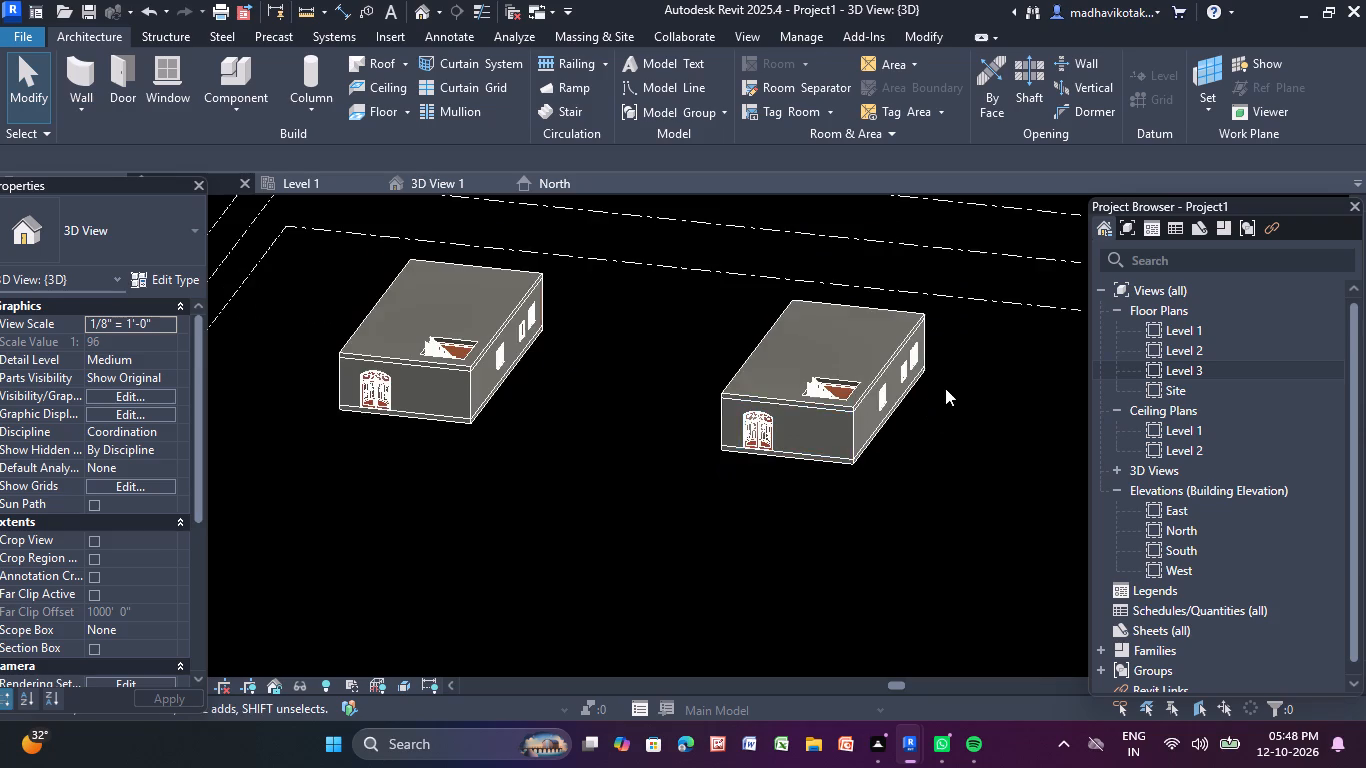
pyautogui.scroll(3, 933, 388)
pyautogui.scroll(-3, 927, 382)
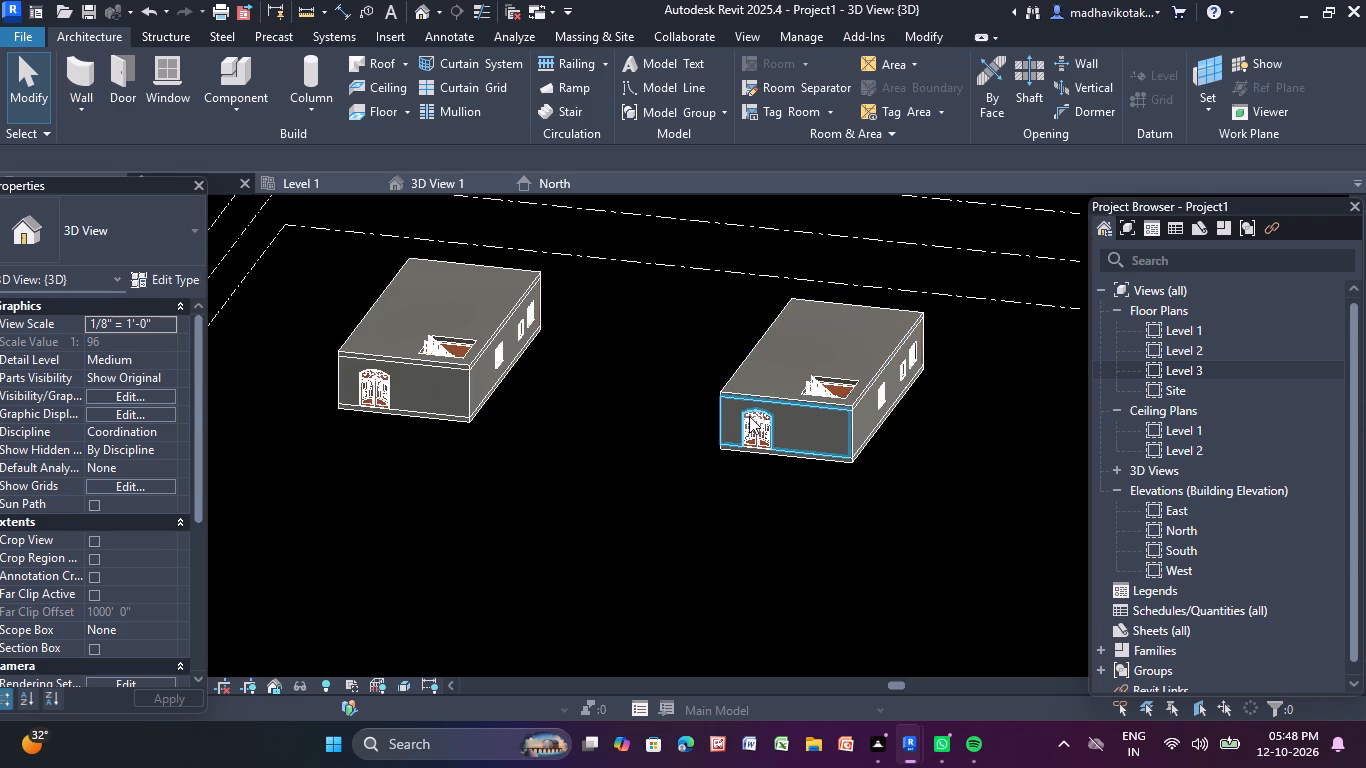
pyautogui.scroll(1, 748, 410)
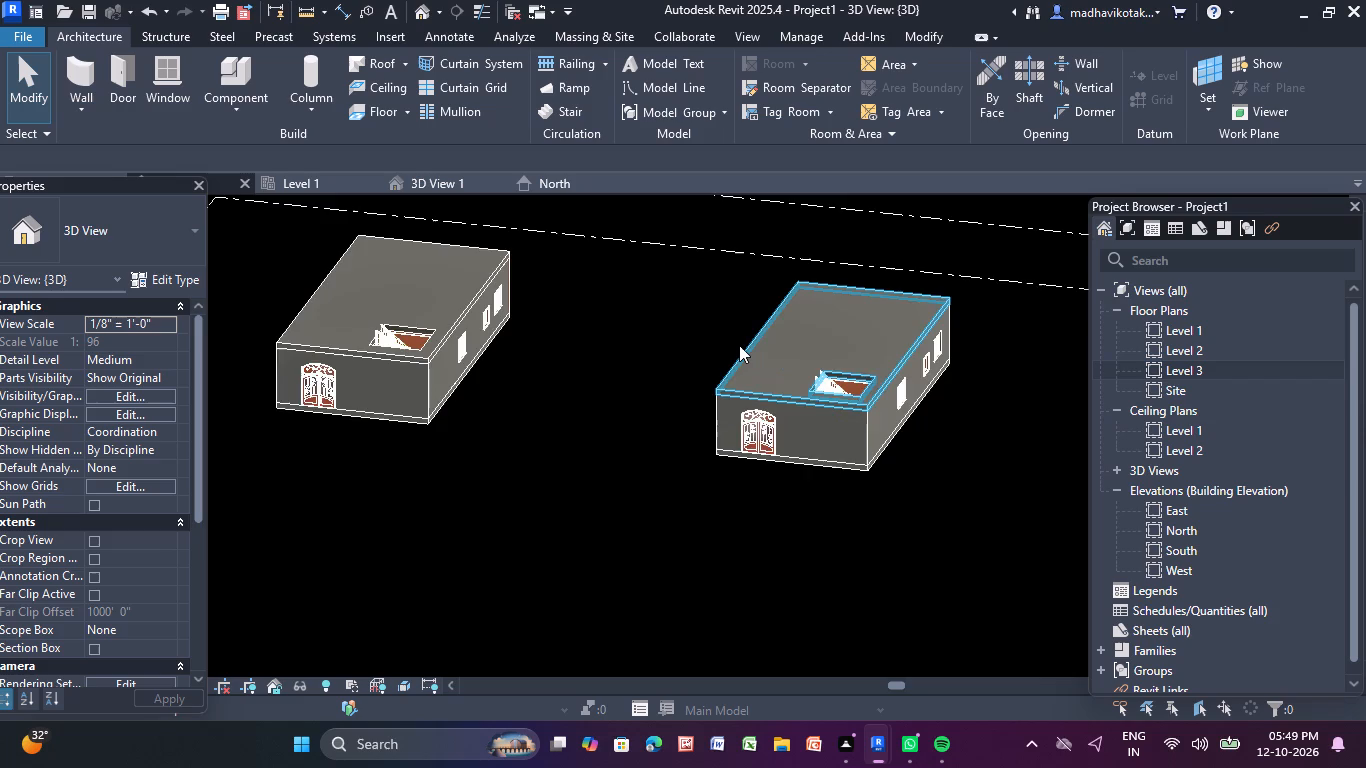
pyautogui.scroll(-2, 739, 345)
pyautogui.moveTo(737, 345); pyautogui.dragTo(720, 379, button='middle')
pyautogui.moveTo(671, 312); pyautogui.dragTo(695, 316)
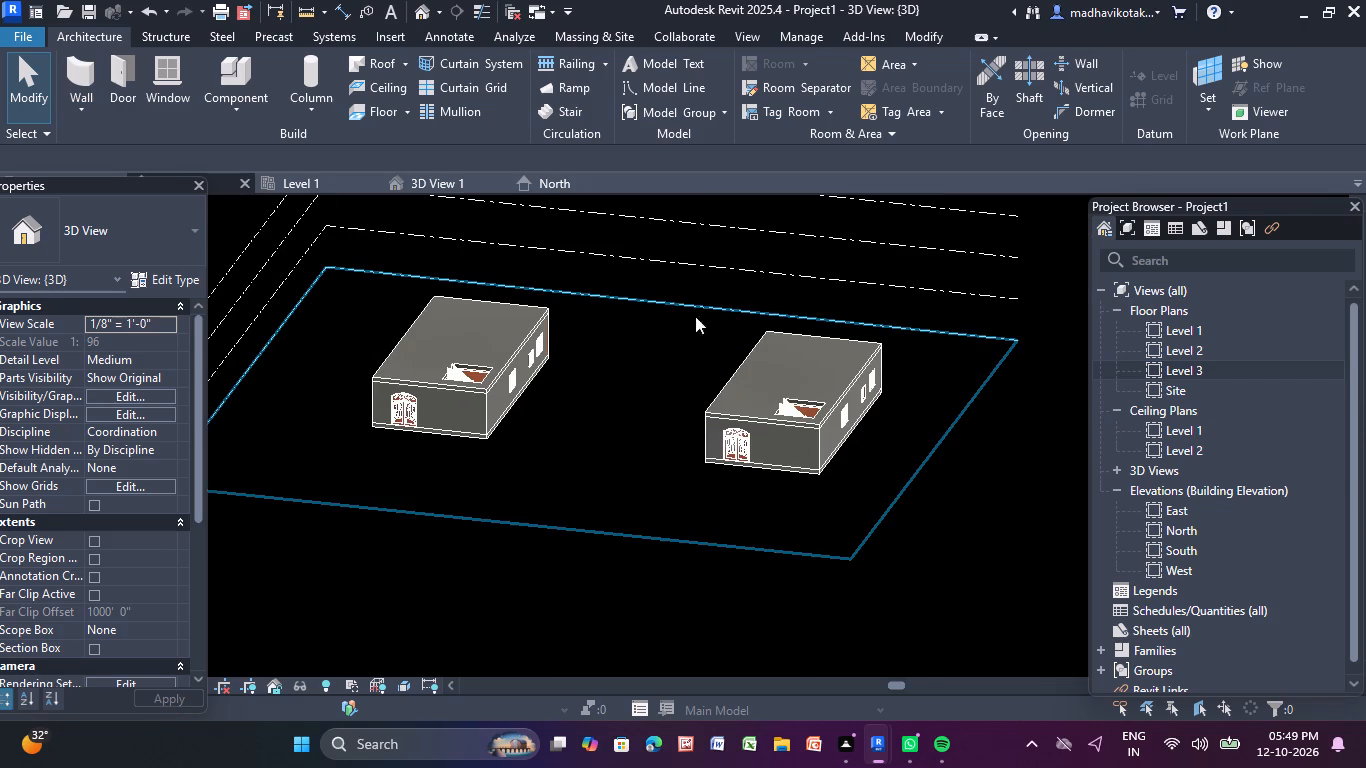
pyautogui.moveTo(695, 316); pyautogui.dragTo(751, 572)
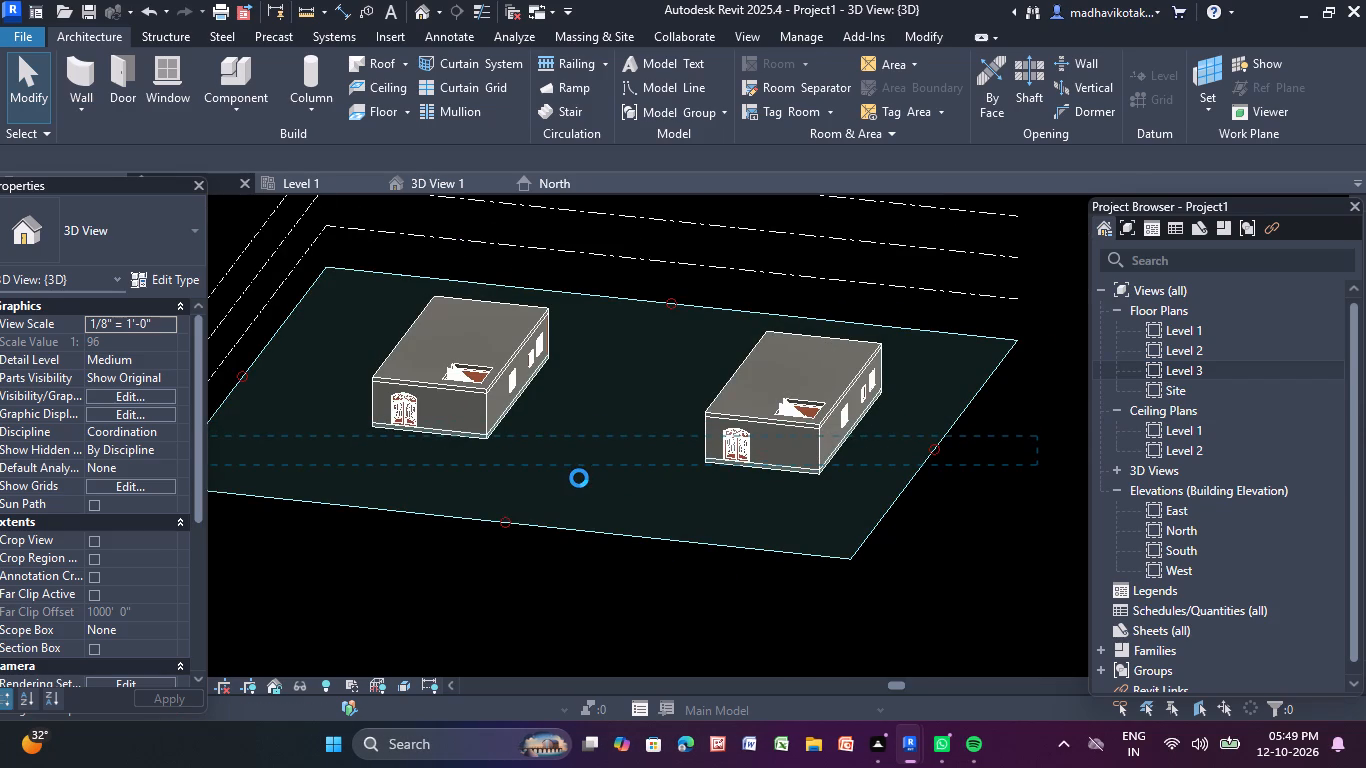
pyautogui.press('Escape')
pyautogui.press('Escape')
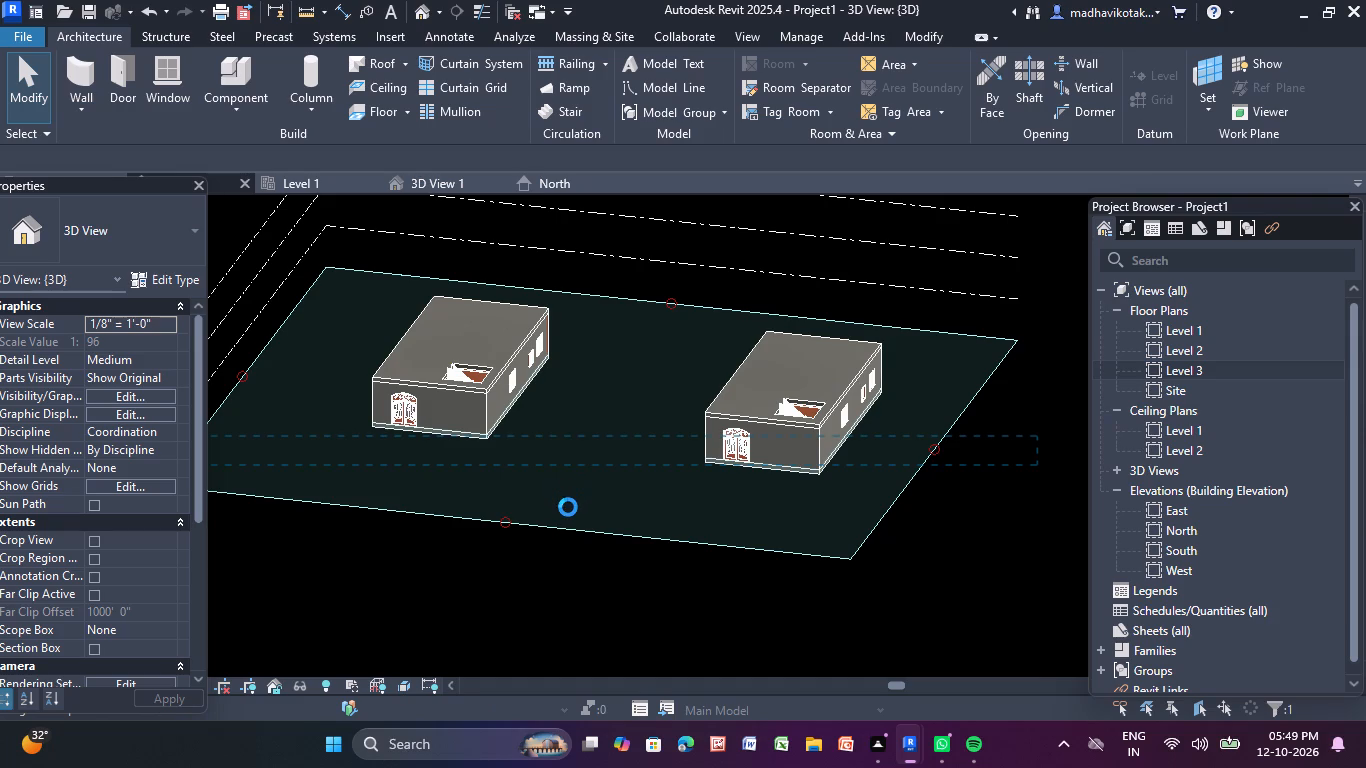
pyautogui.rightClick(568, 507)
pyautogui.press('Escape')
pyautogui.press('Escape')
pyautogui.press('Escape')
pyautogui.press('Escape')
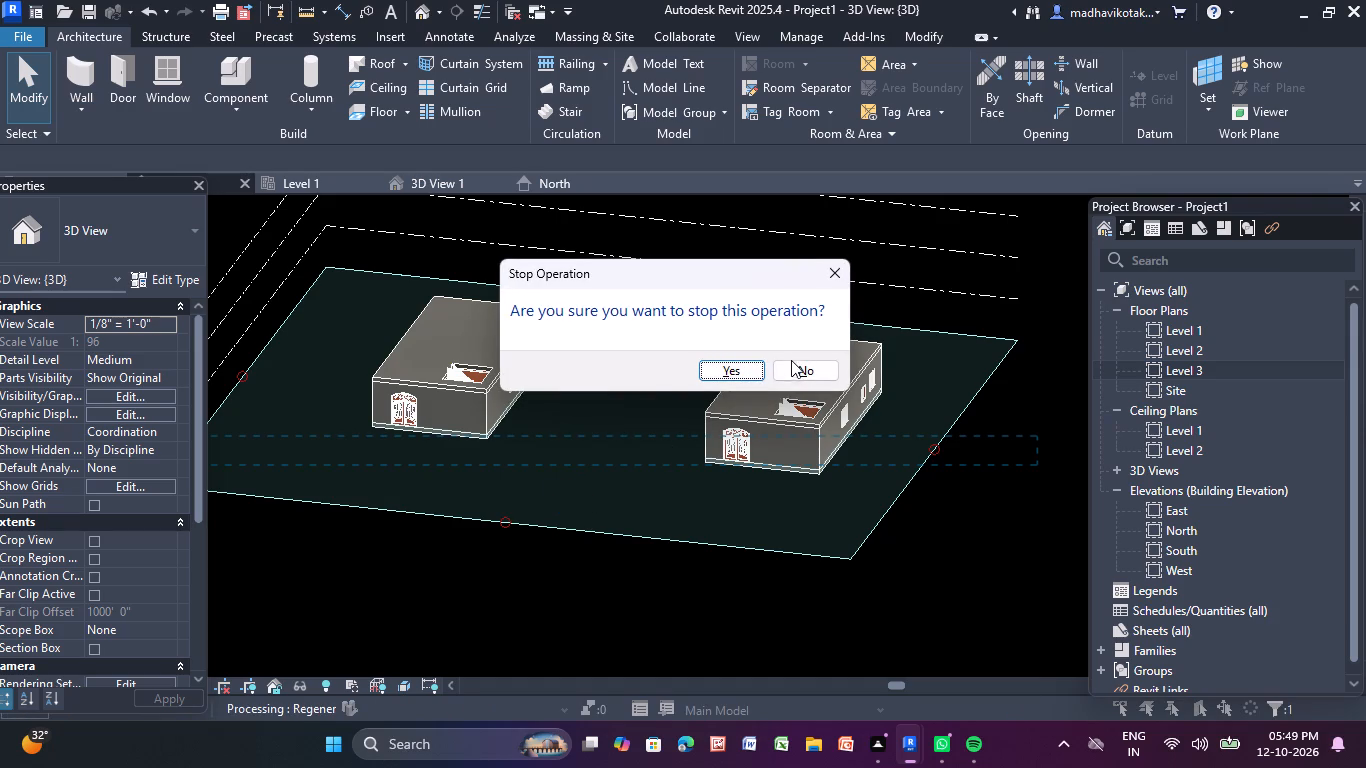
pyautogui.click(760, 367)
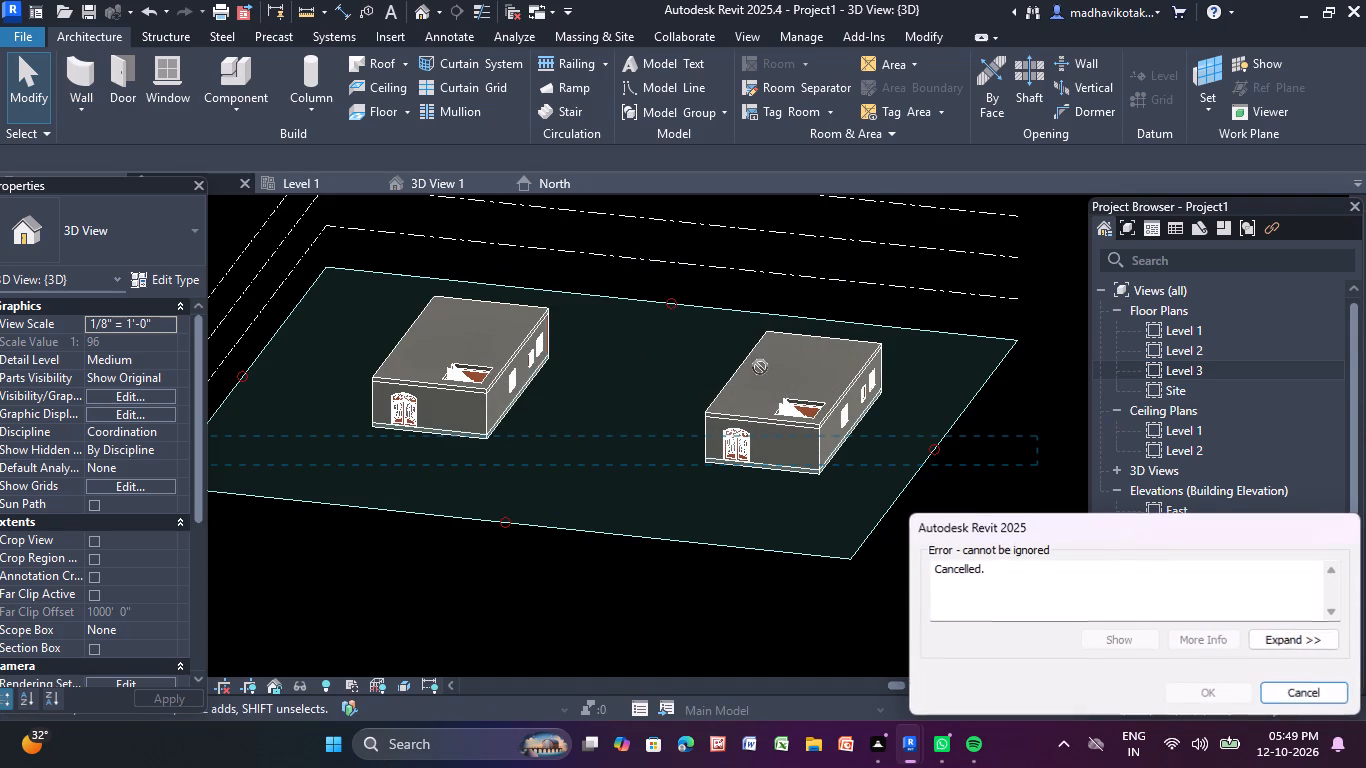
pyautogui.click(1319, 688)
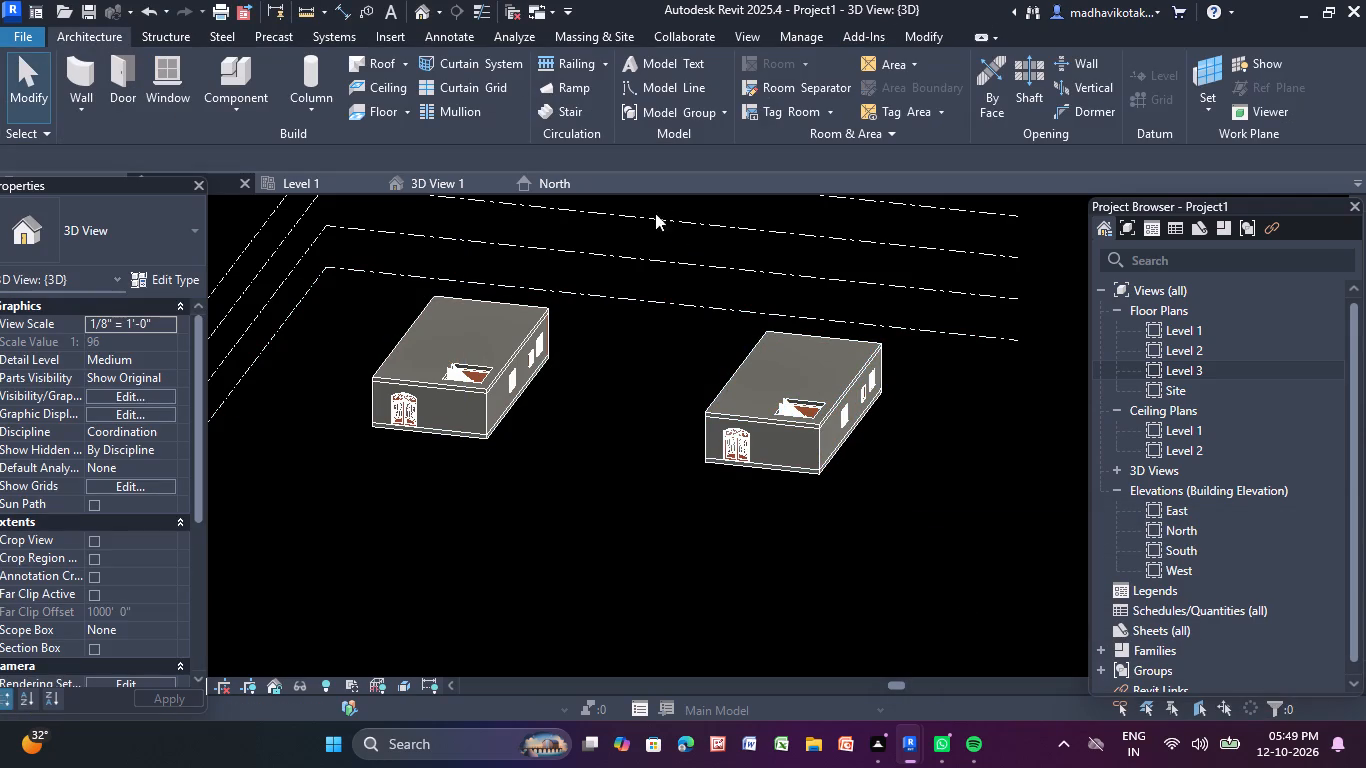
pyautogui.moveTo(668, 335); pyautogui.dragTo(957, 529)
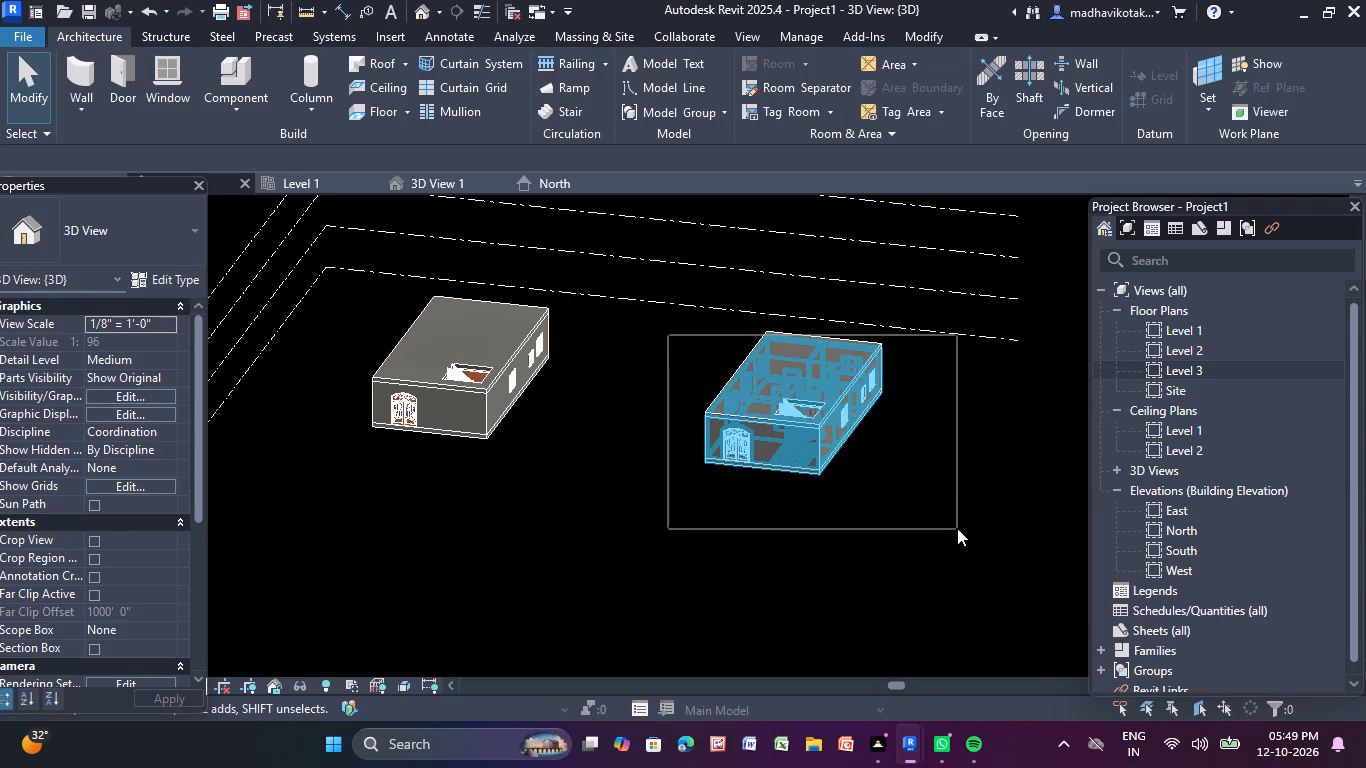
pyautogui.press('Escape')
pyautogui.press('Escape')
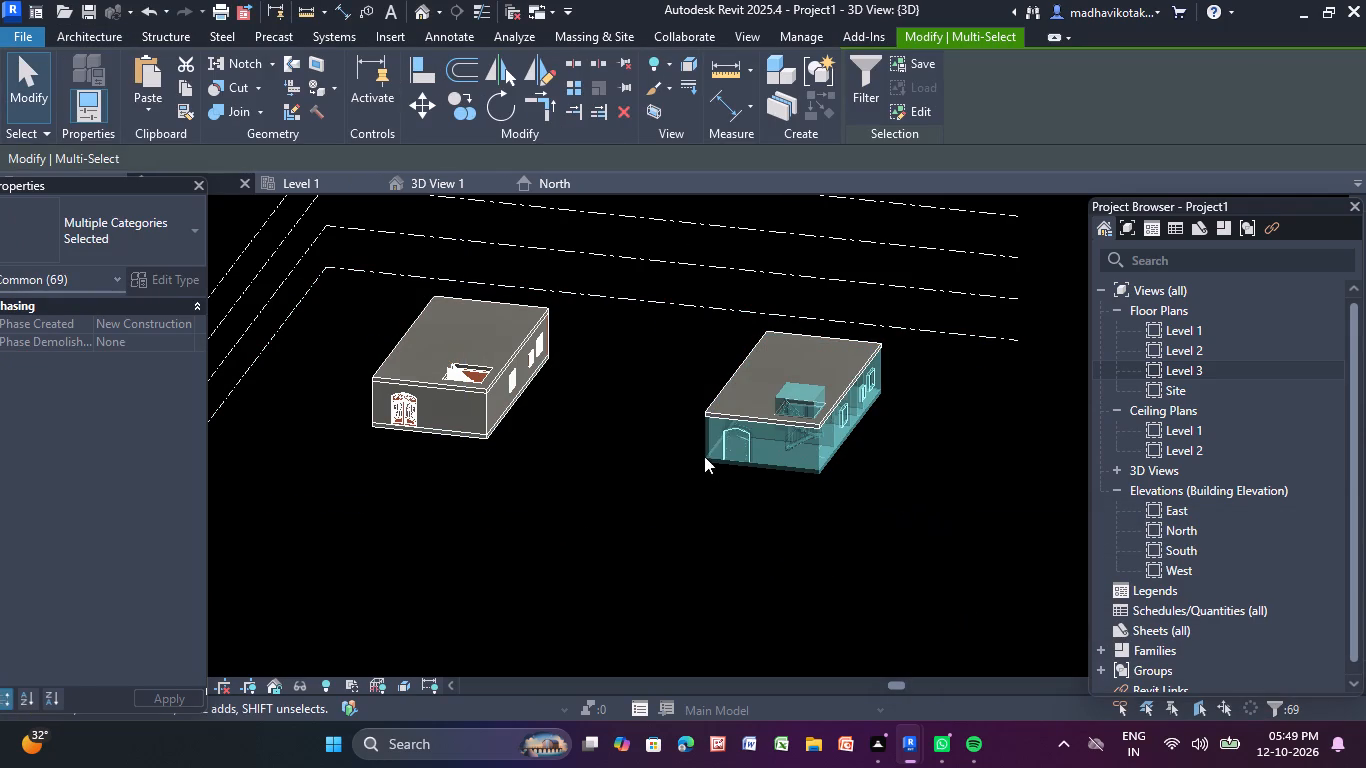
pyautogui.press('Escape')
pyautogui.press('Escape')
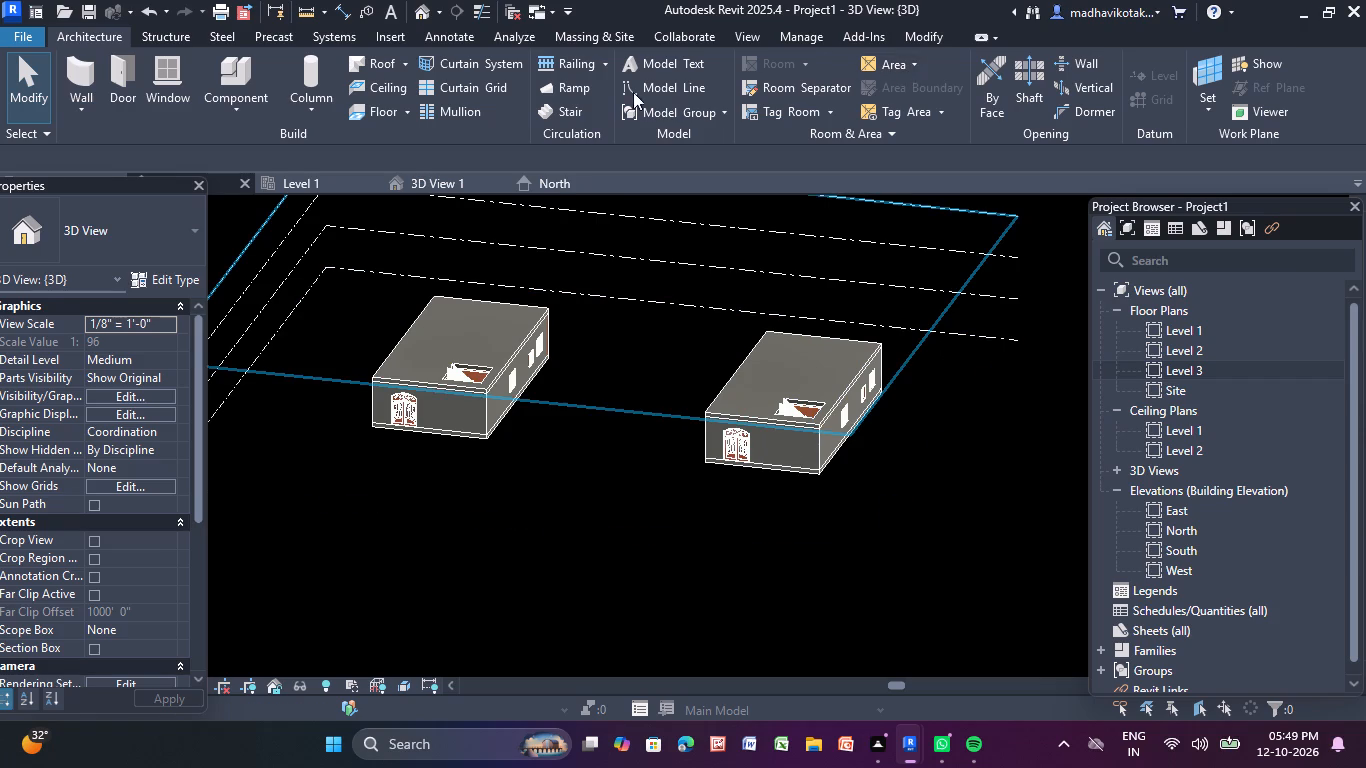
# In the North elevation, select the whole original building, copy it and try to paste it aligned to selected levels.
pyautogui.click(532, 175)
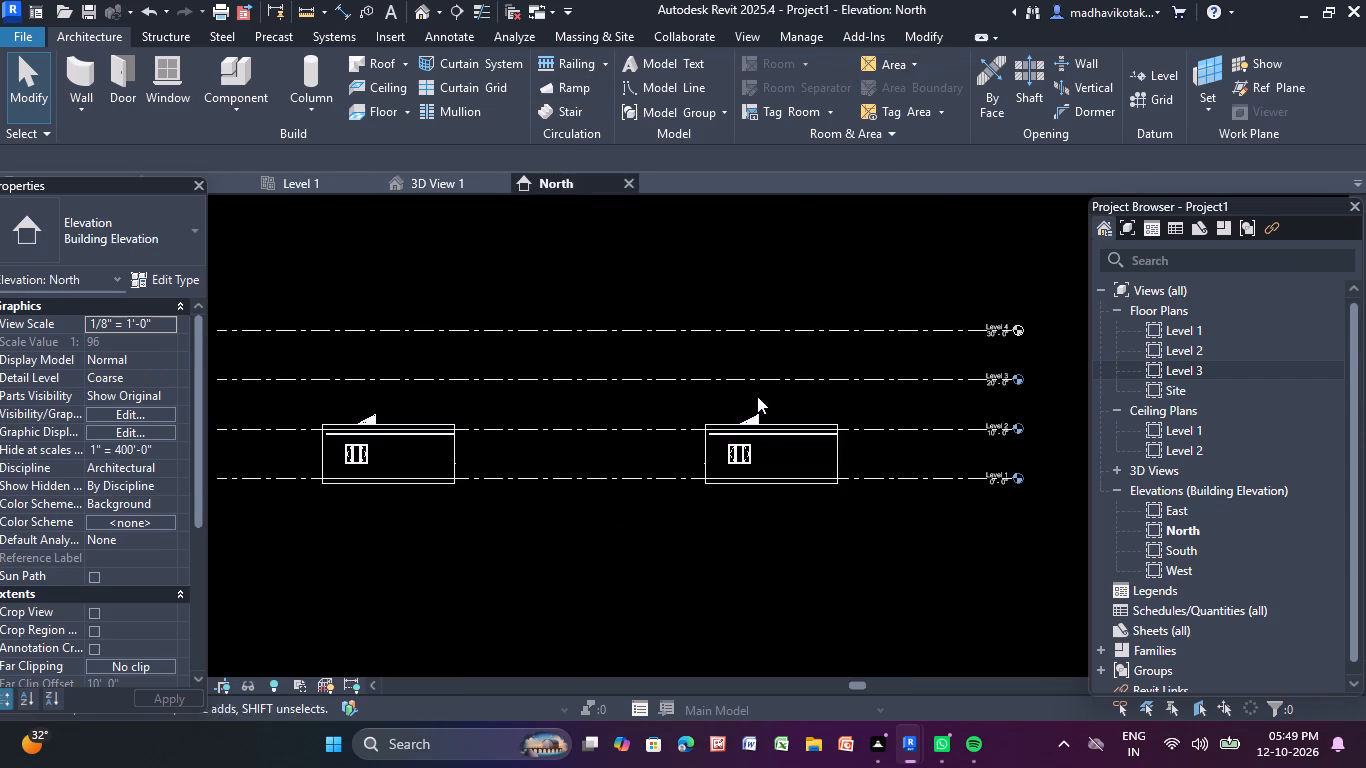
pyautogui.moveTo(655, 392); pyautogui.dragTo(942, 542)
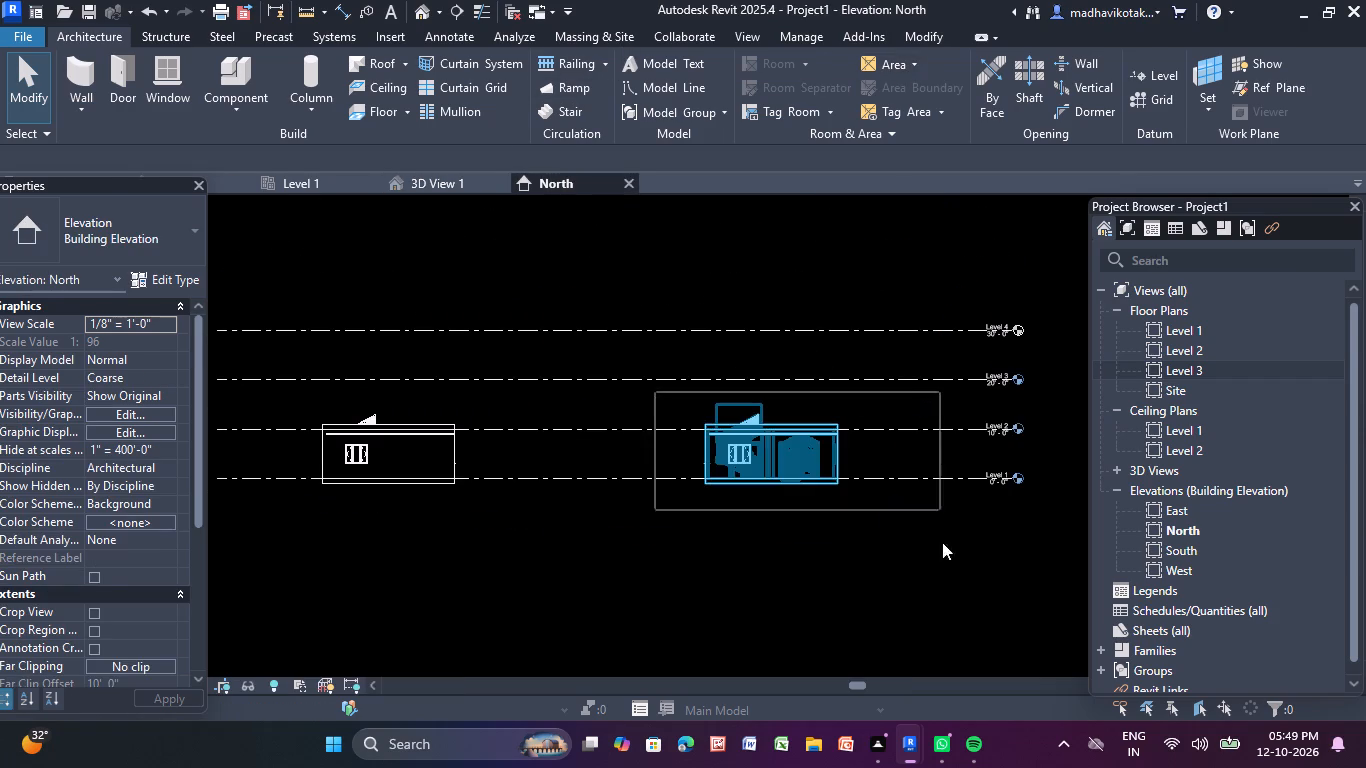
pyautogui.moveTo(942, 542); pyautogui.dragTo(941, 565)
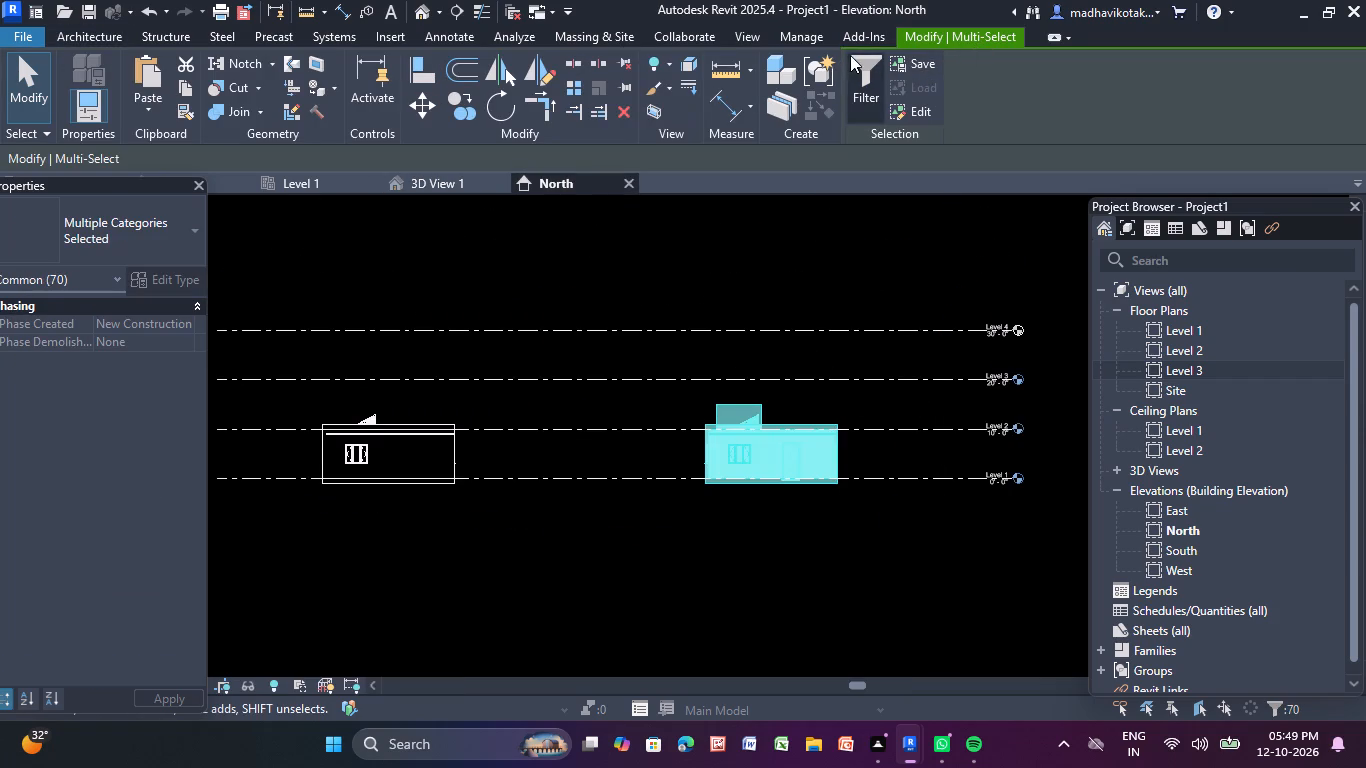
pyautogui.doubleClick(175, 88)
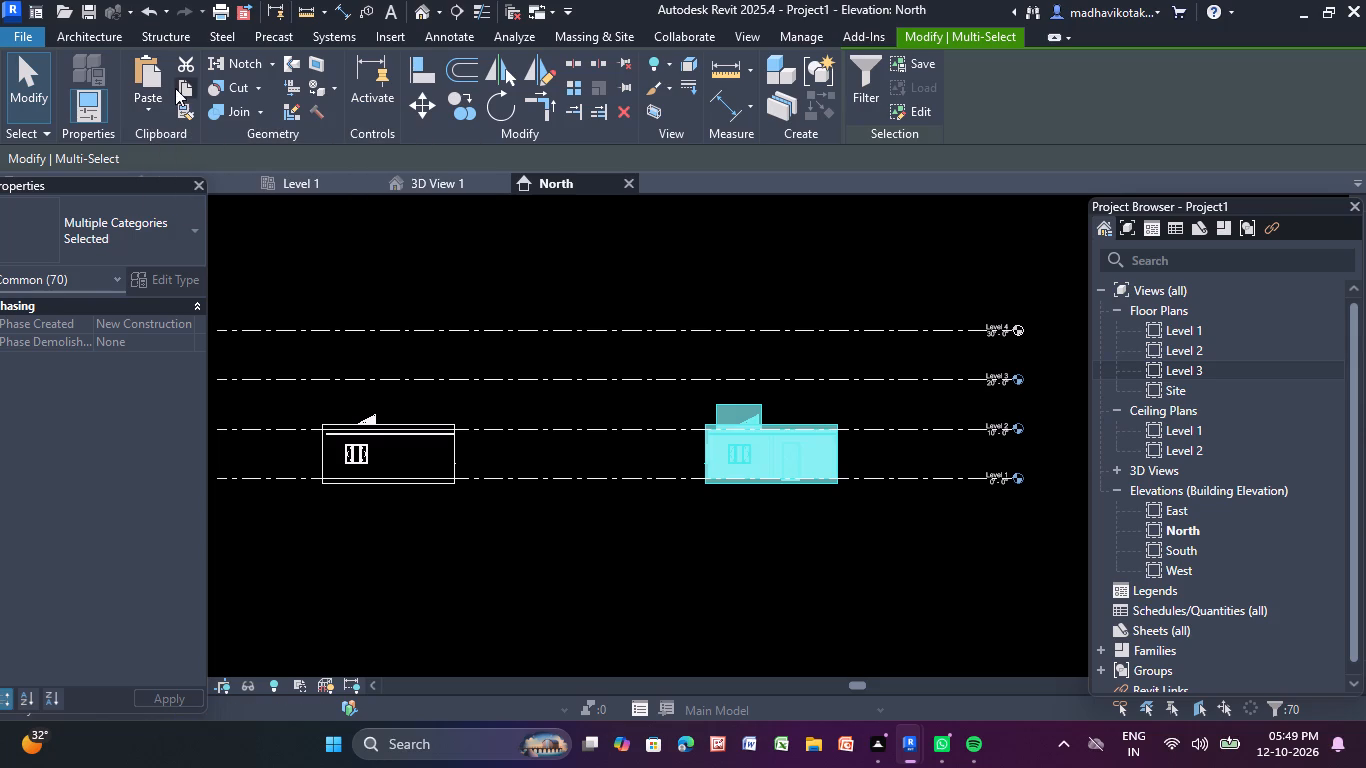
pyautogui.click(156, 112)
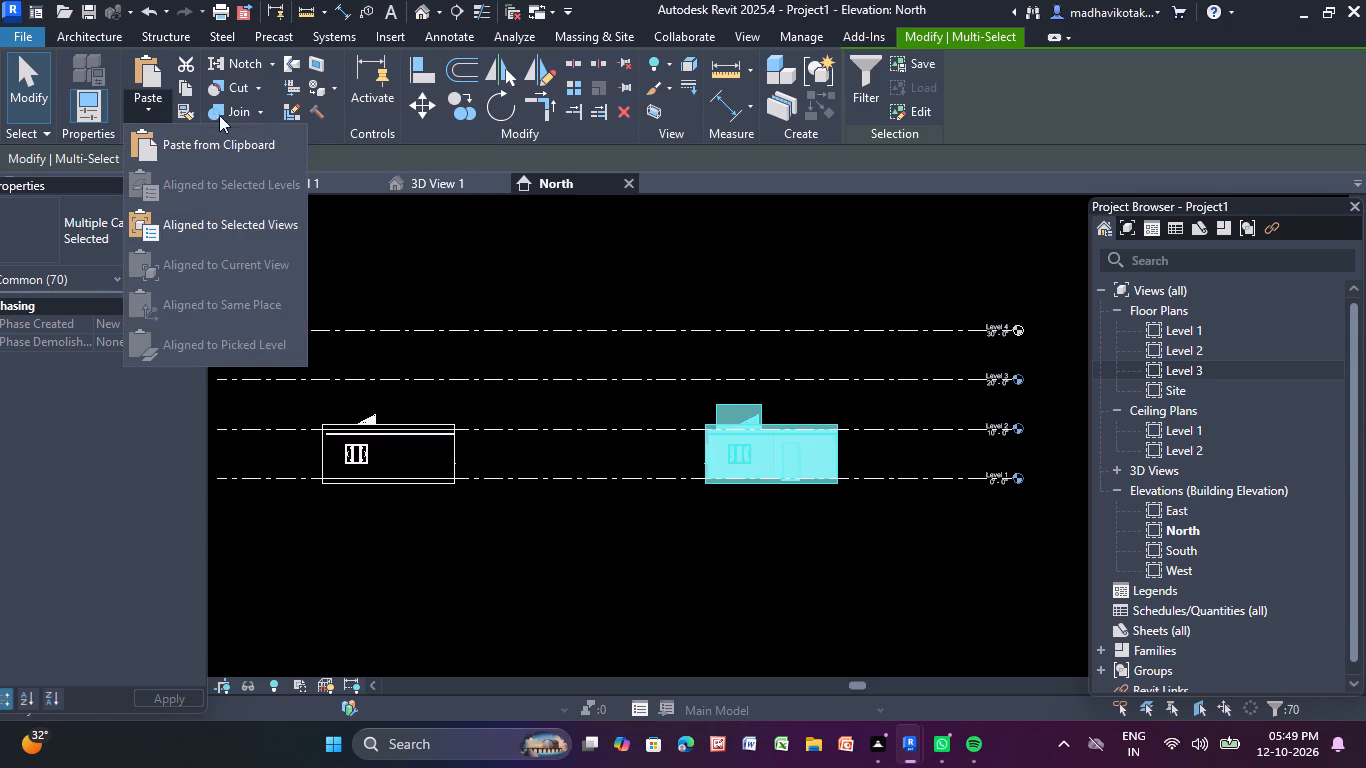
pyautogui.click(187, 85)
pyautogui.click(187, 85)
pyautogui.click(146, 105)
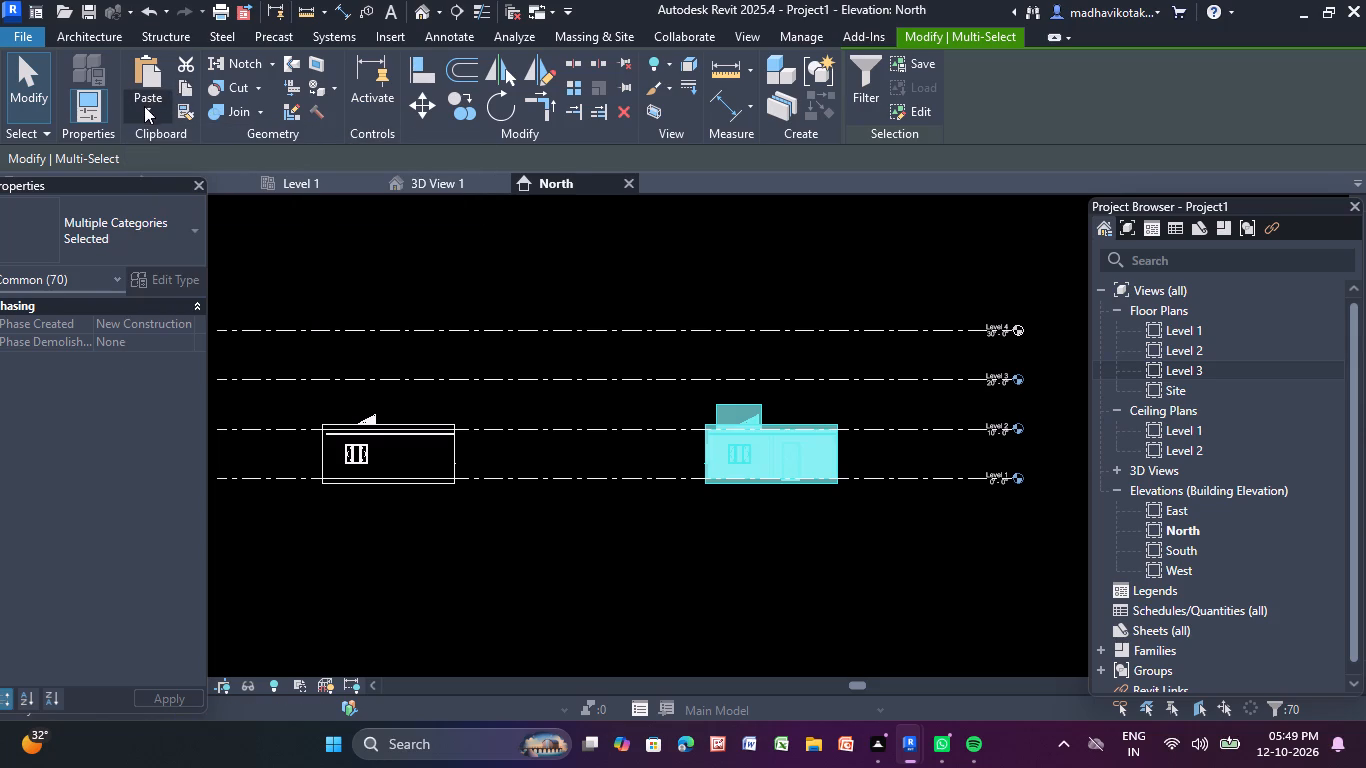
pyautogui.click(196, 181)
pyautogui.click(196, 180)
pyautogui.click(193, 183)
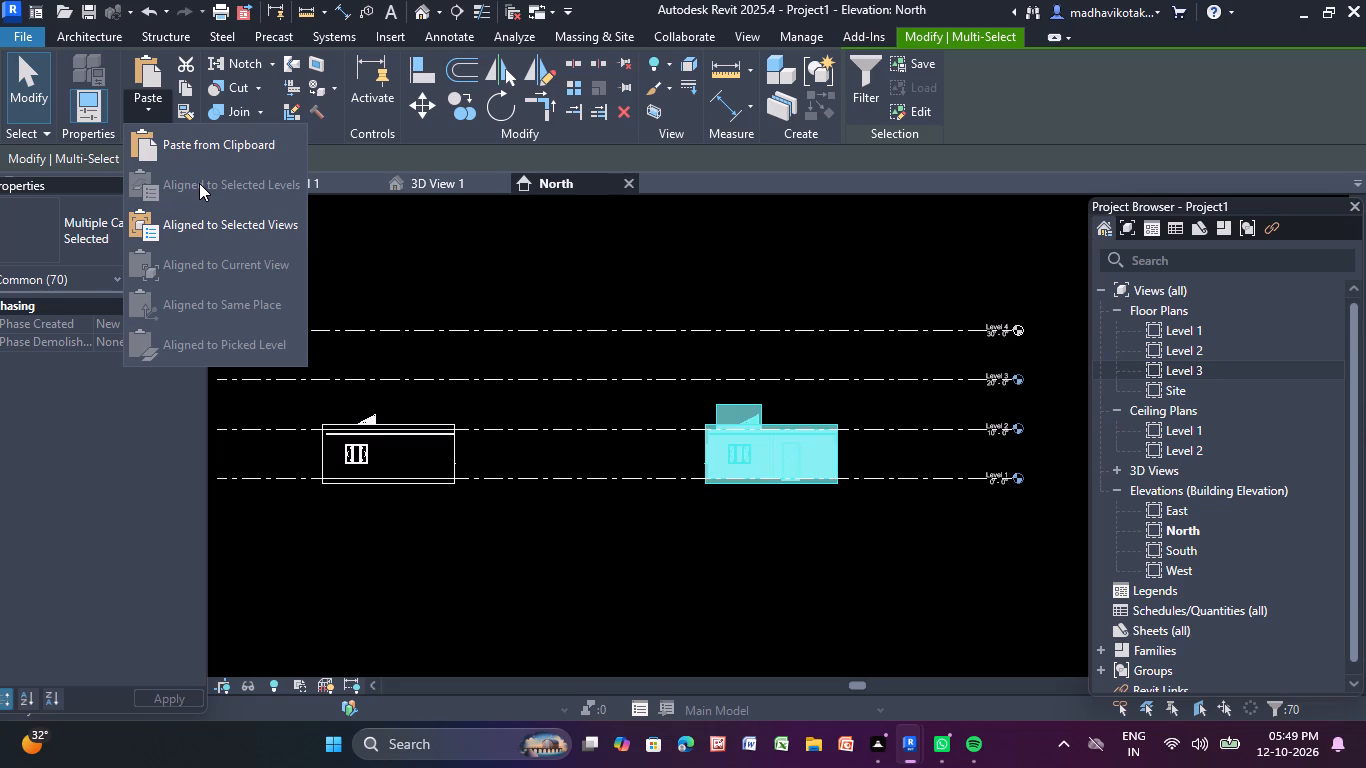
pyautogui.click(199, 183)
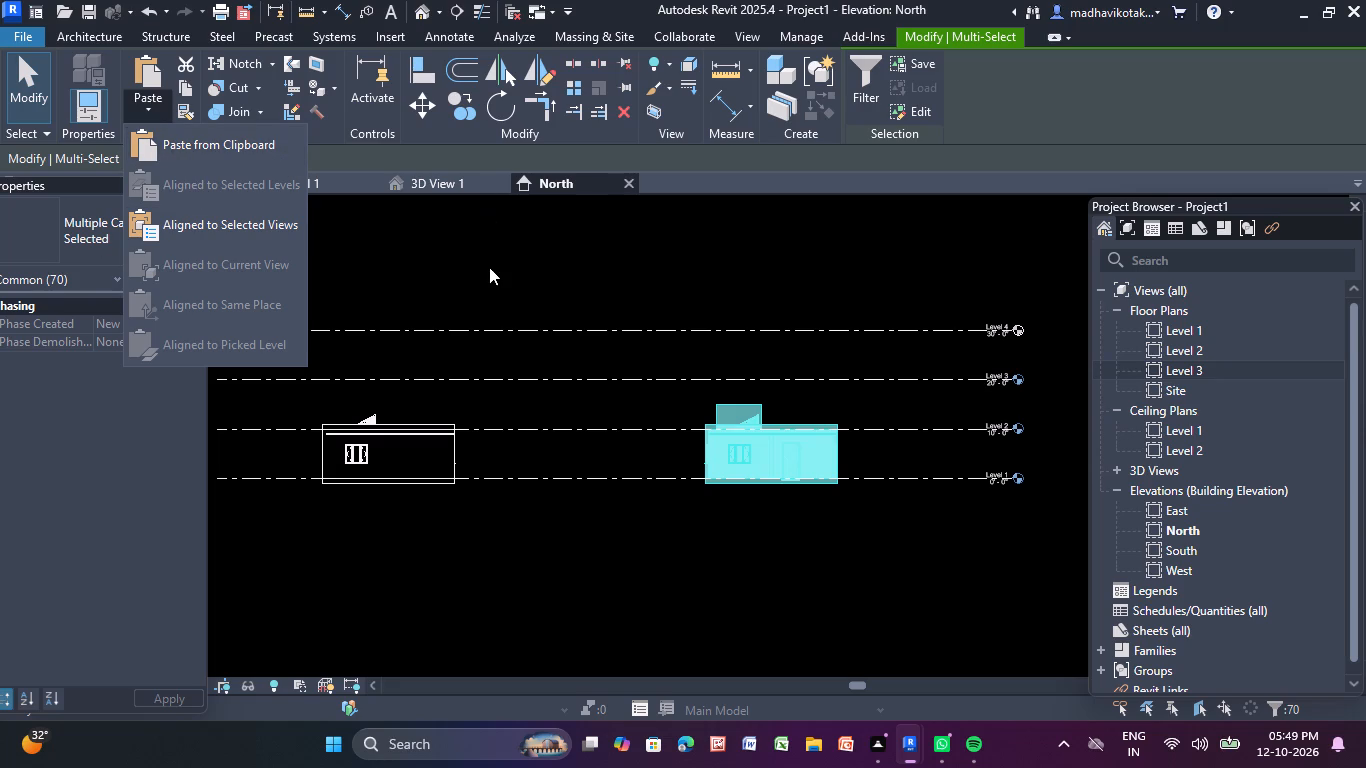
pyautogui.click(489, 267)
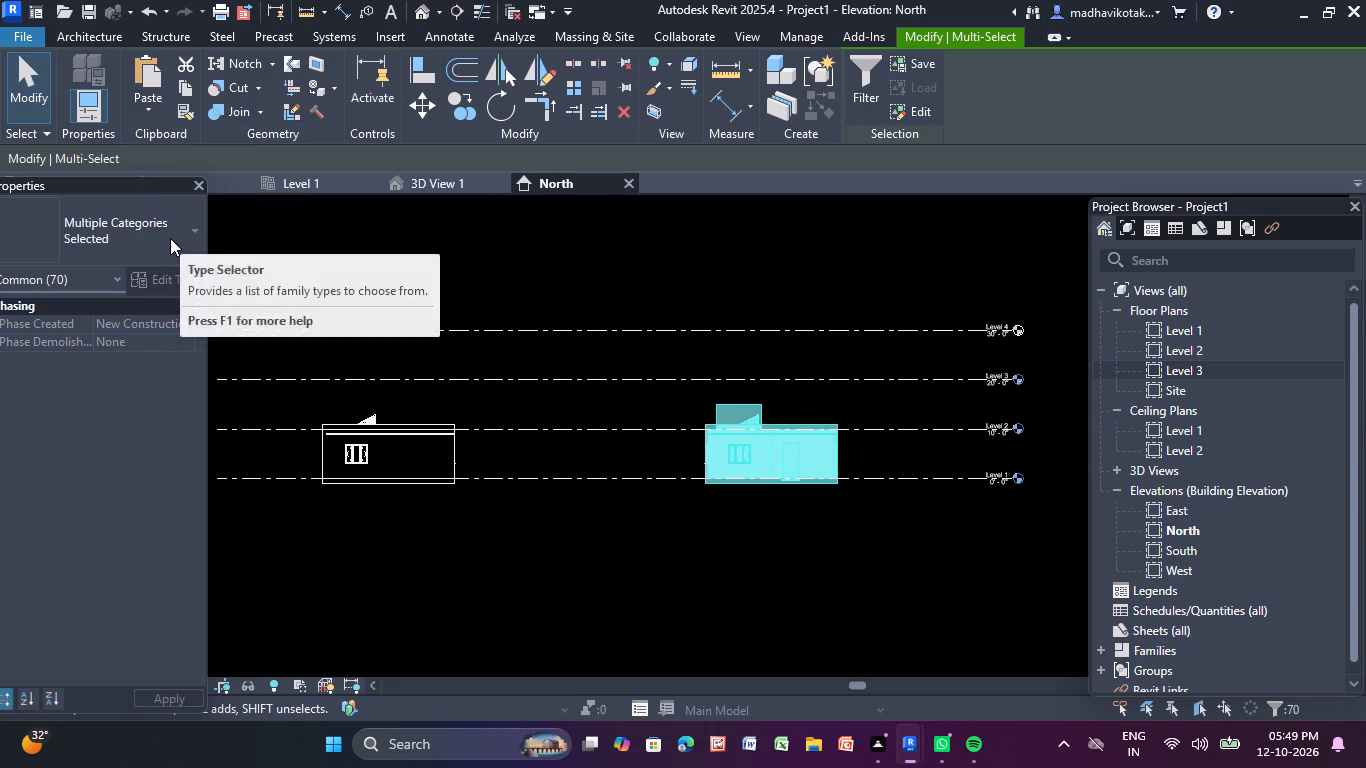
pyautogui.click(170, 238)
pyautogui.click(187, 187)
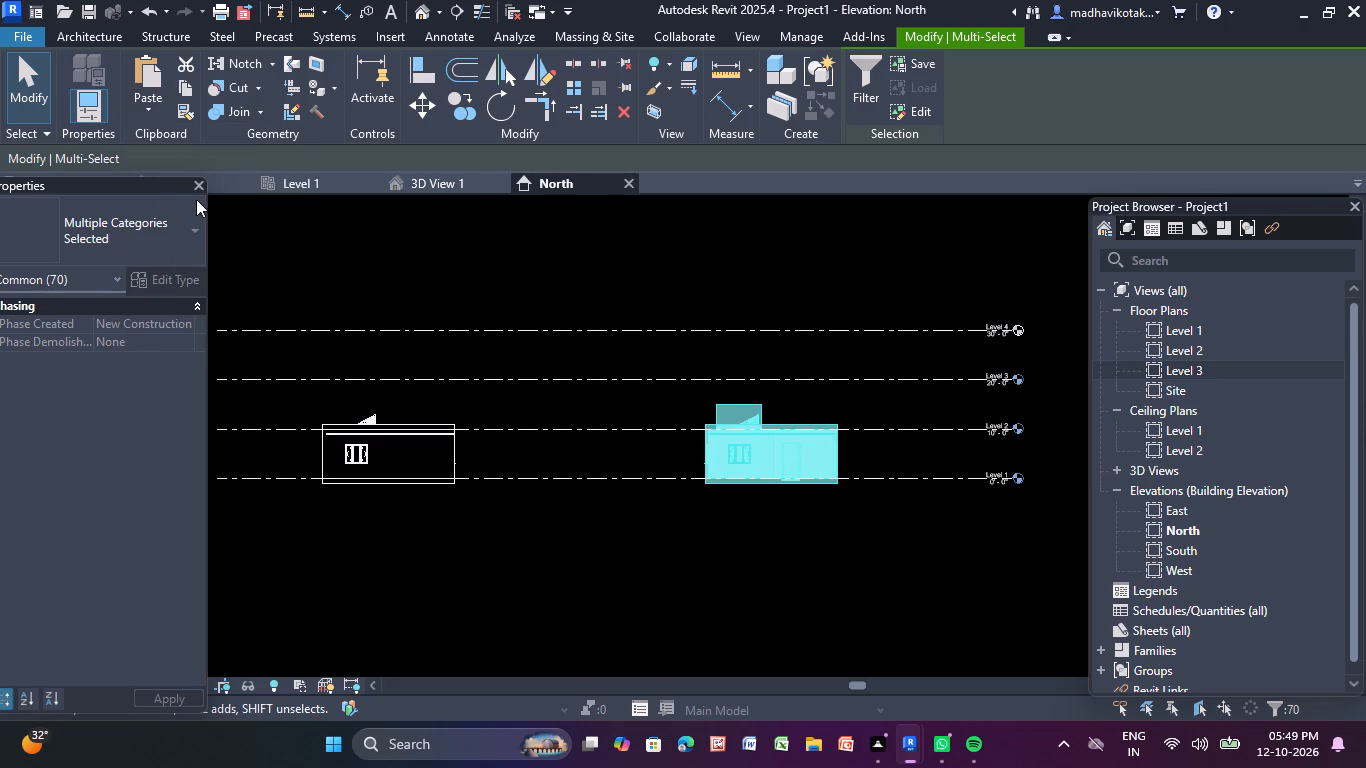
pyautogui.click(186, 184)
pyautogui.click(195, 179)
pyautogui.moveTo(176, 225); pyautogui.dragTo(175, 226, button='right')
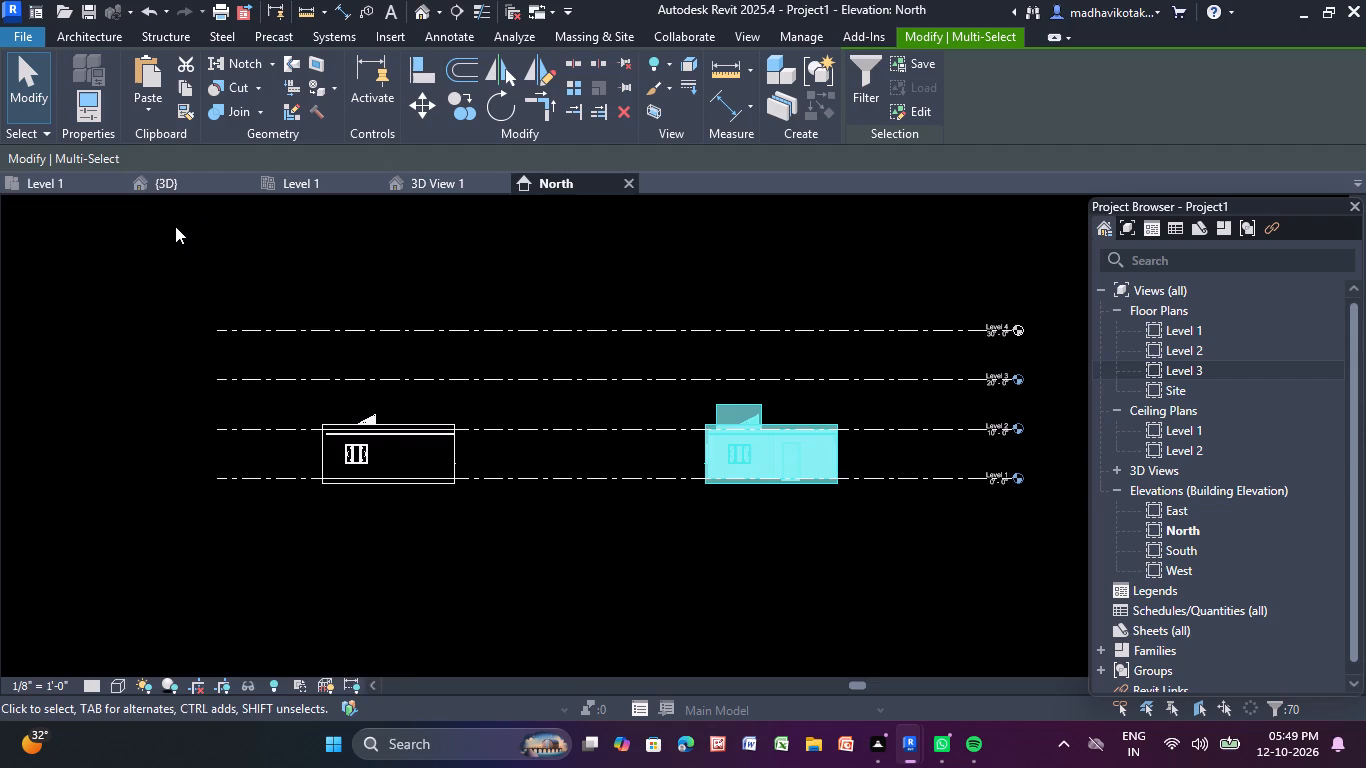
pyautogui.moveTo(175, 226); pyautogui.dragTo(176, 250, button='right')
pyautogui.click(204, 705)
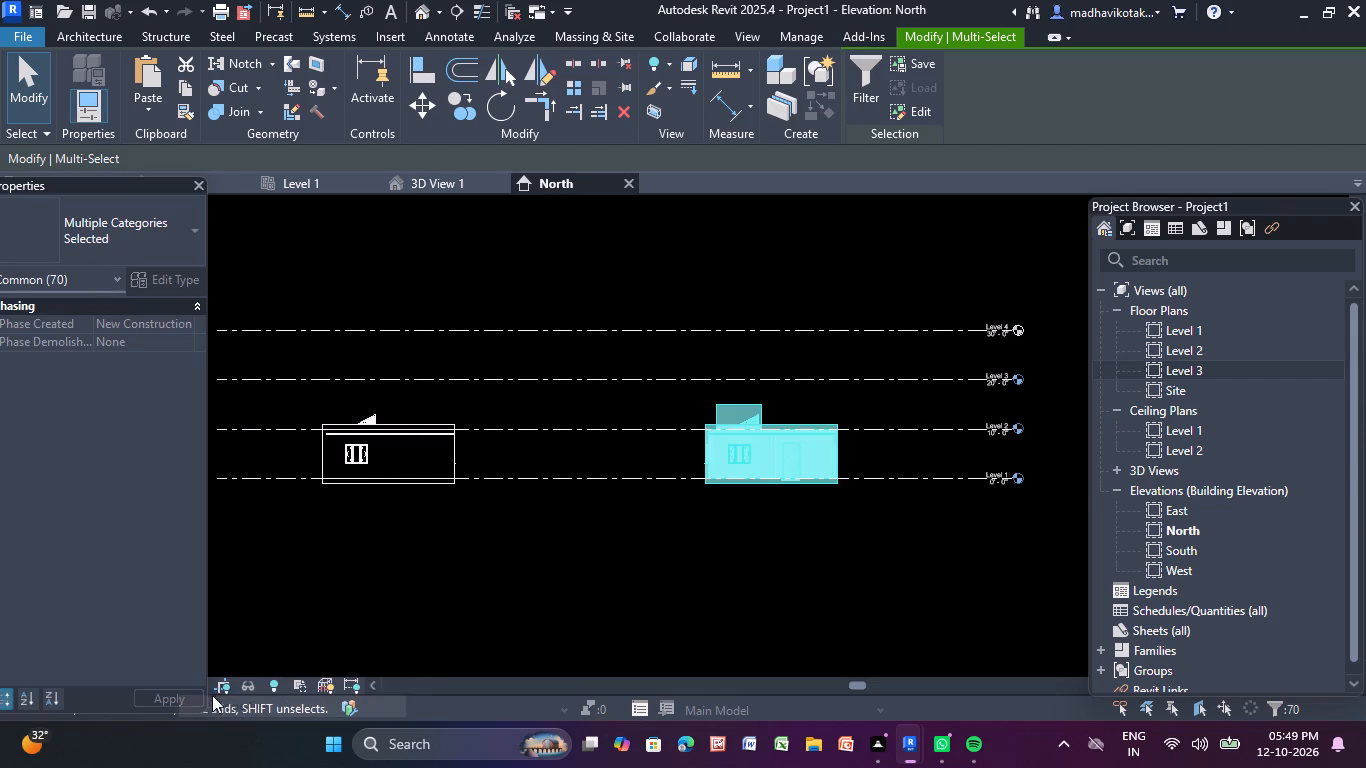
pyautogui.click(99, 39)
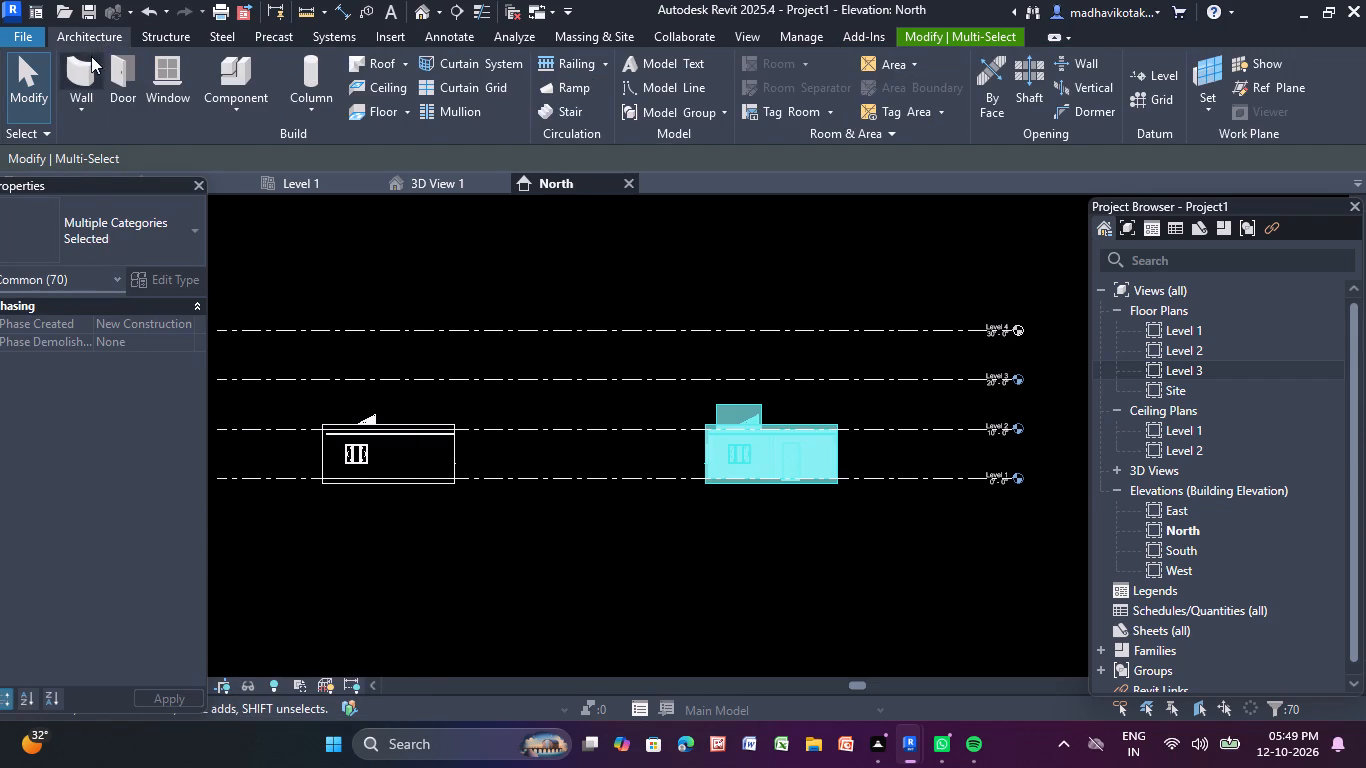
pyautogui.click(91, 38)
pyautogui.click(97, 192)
# Examine which element categories the selected building contains in its properties, and clear the selection.
pyautogui.click(194, 229)
pyautogui.click(194, 229)
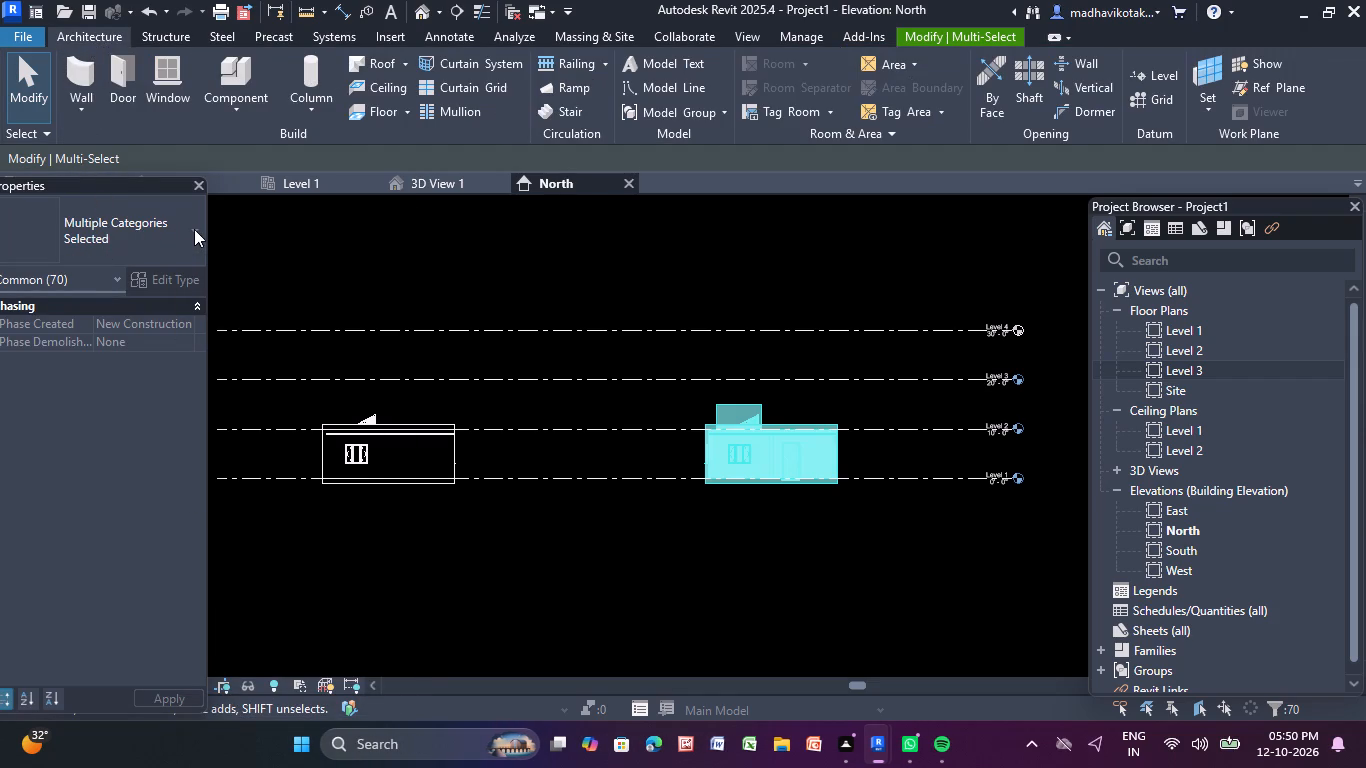
pyautogui.click(194, 229)
pyautogui.click(126, 278)
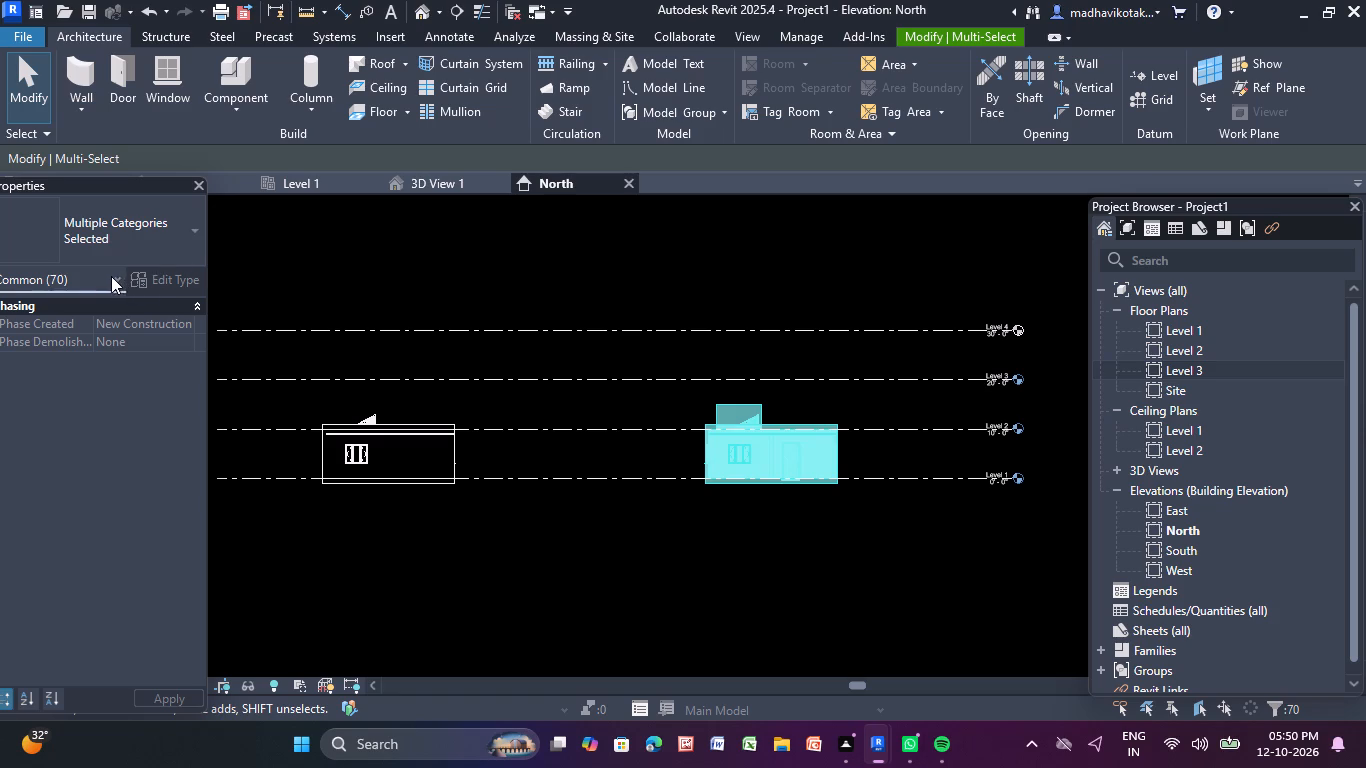
pyautogui.click(110, 276)
pyautogui.click(109, 275)
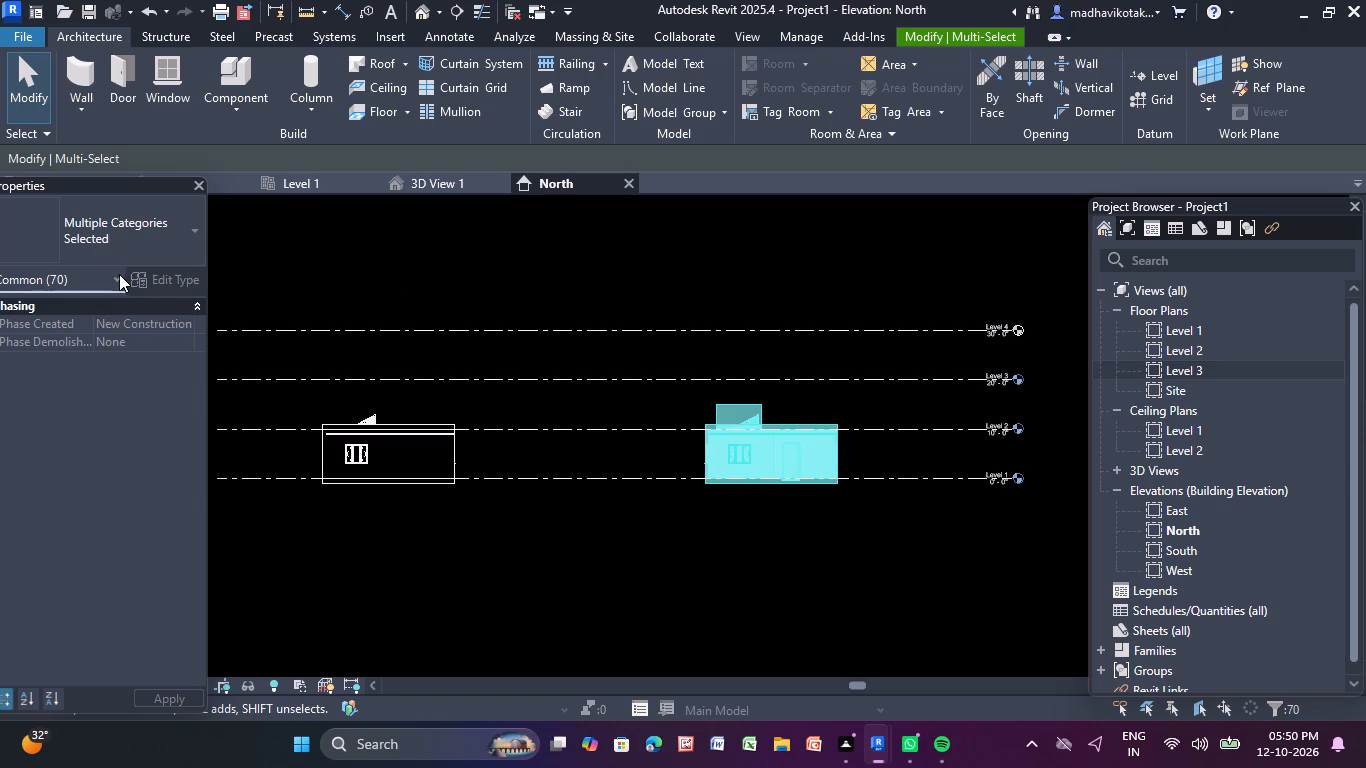
pyautogui.click(120, 274)
pyautogui.scroll(-7, 76, 357)
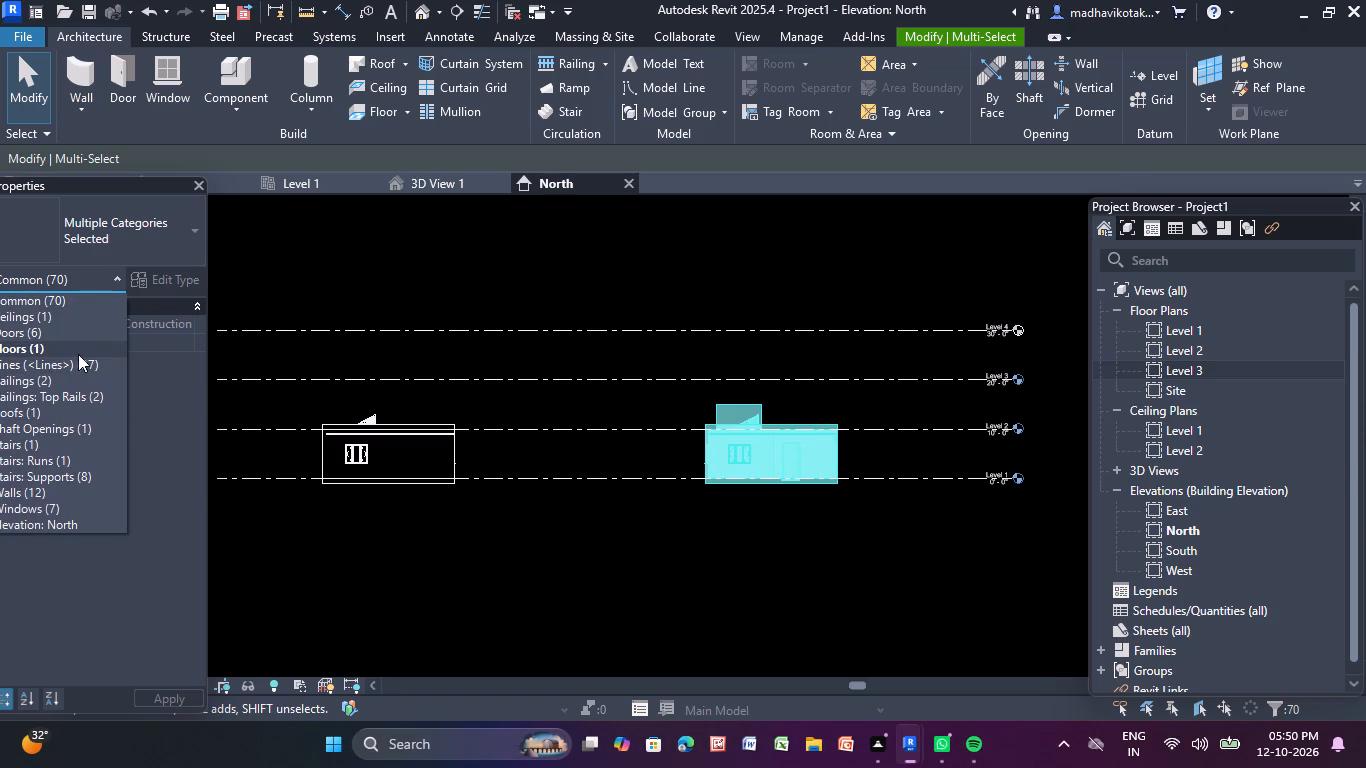
pyautogui.scroll(7, 78, 354)
pyautogui.press('Escape')
pyautogui.press('Escape')
pyautogui.press('Escape')
pyautogui.press('Escape')
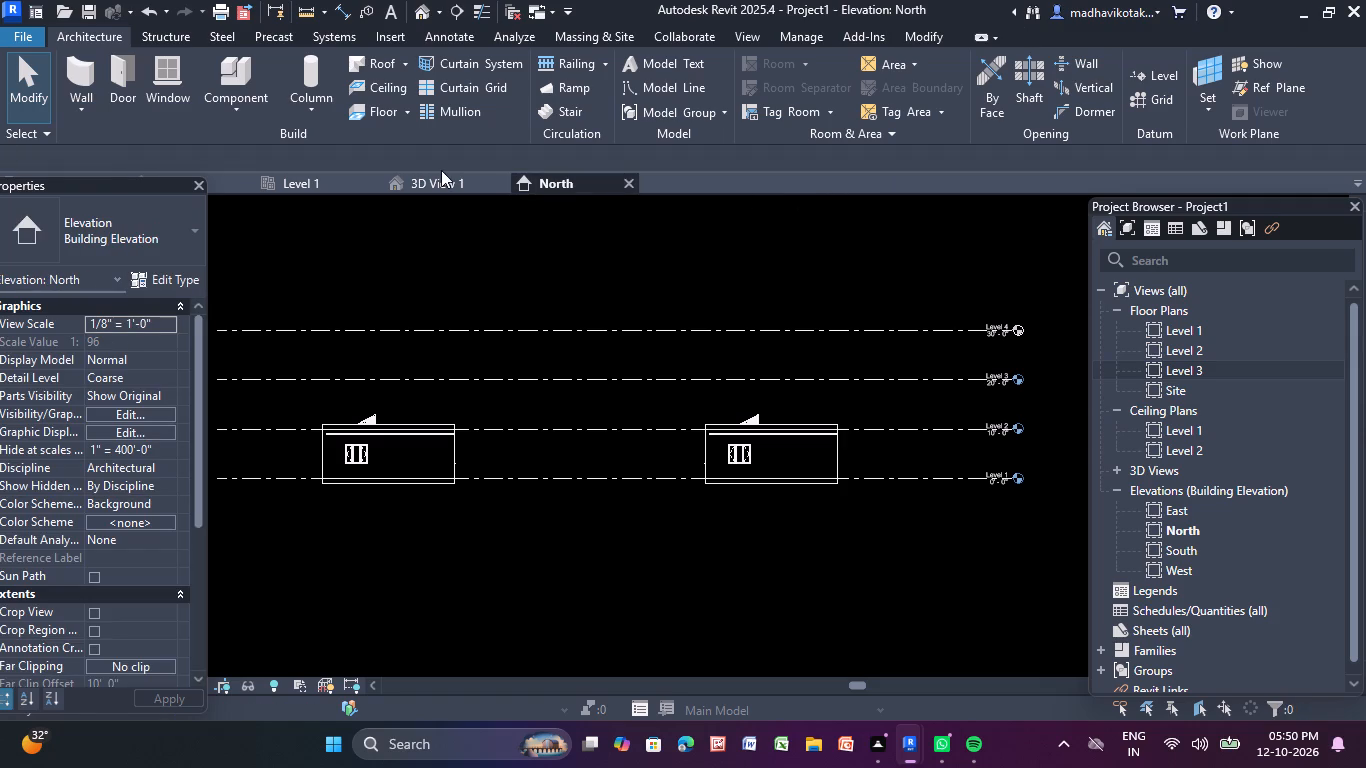
# In the North elevation, delete the 2' x 4' ACT System ceiling from the building nearest the level heads.
pyautogui.press('Escape')
pyautogui.press('Escape')
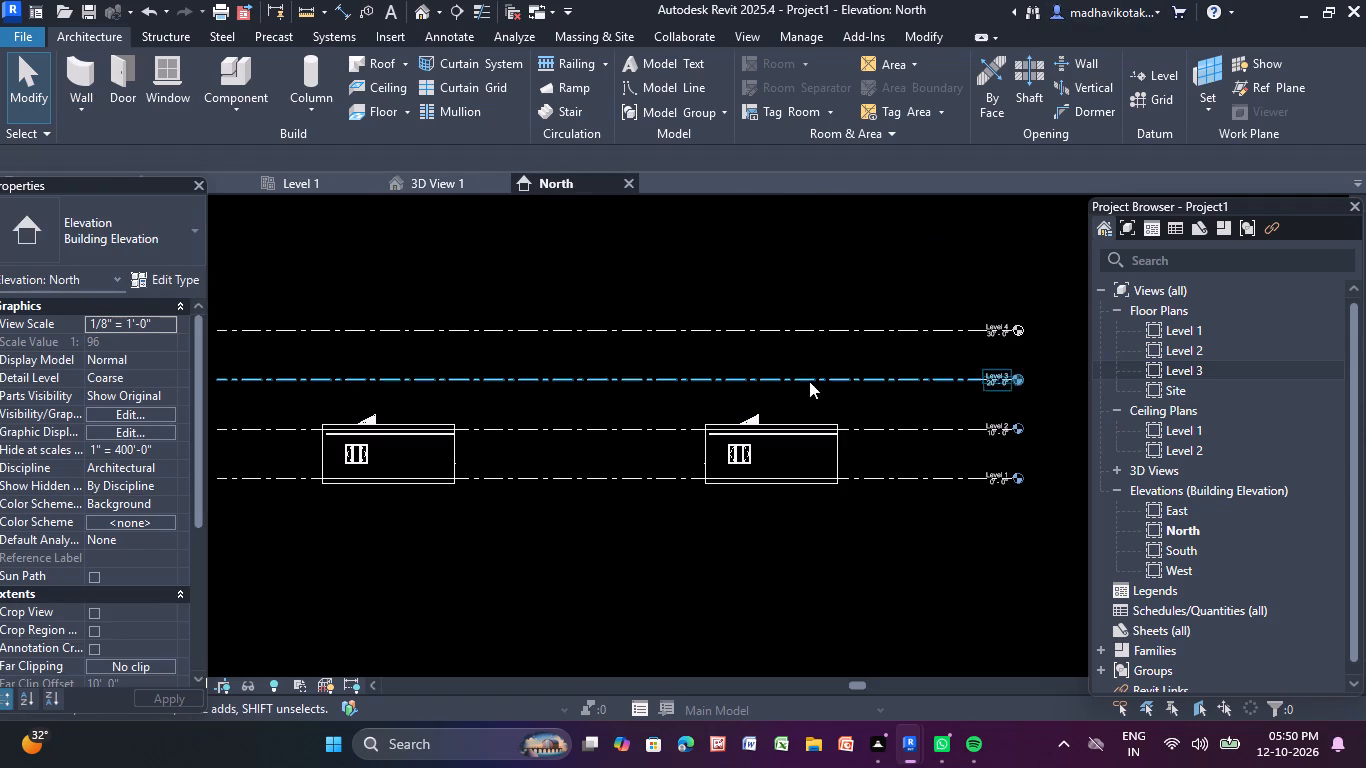
pyautogui.scroll(4, 760, 427)
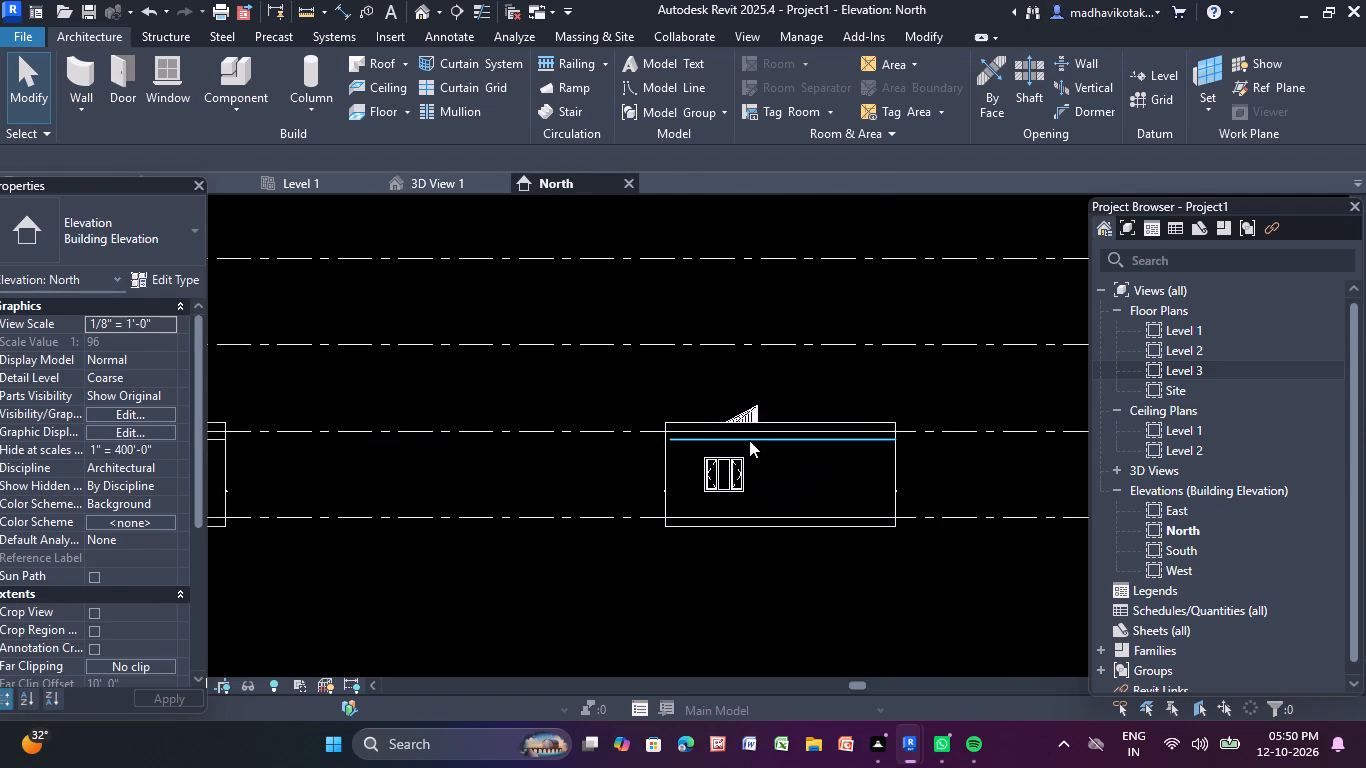
pyautogui.click(746, 439)
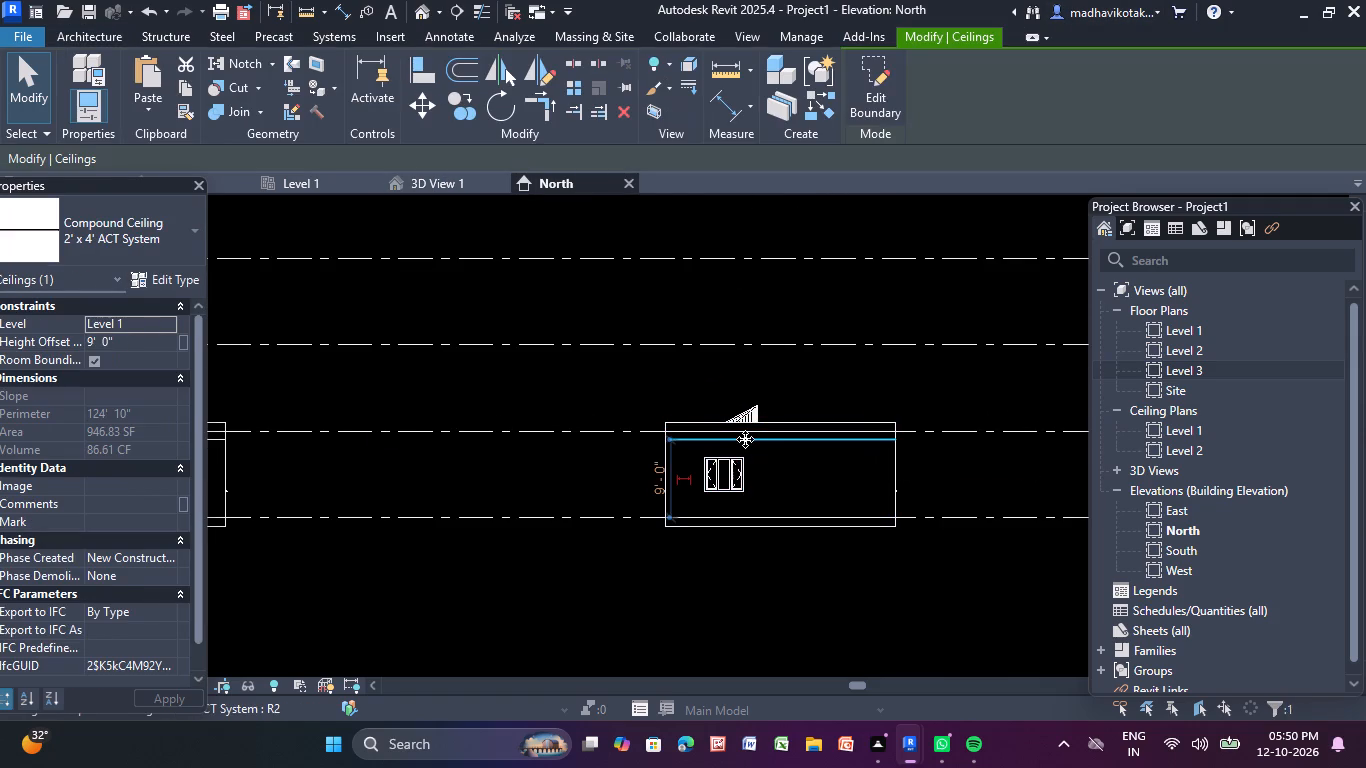
pyautogui.press('Delete')
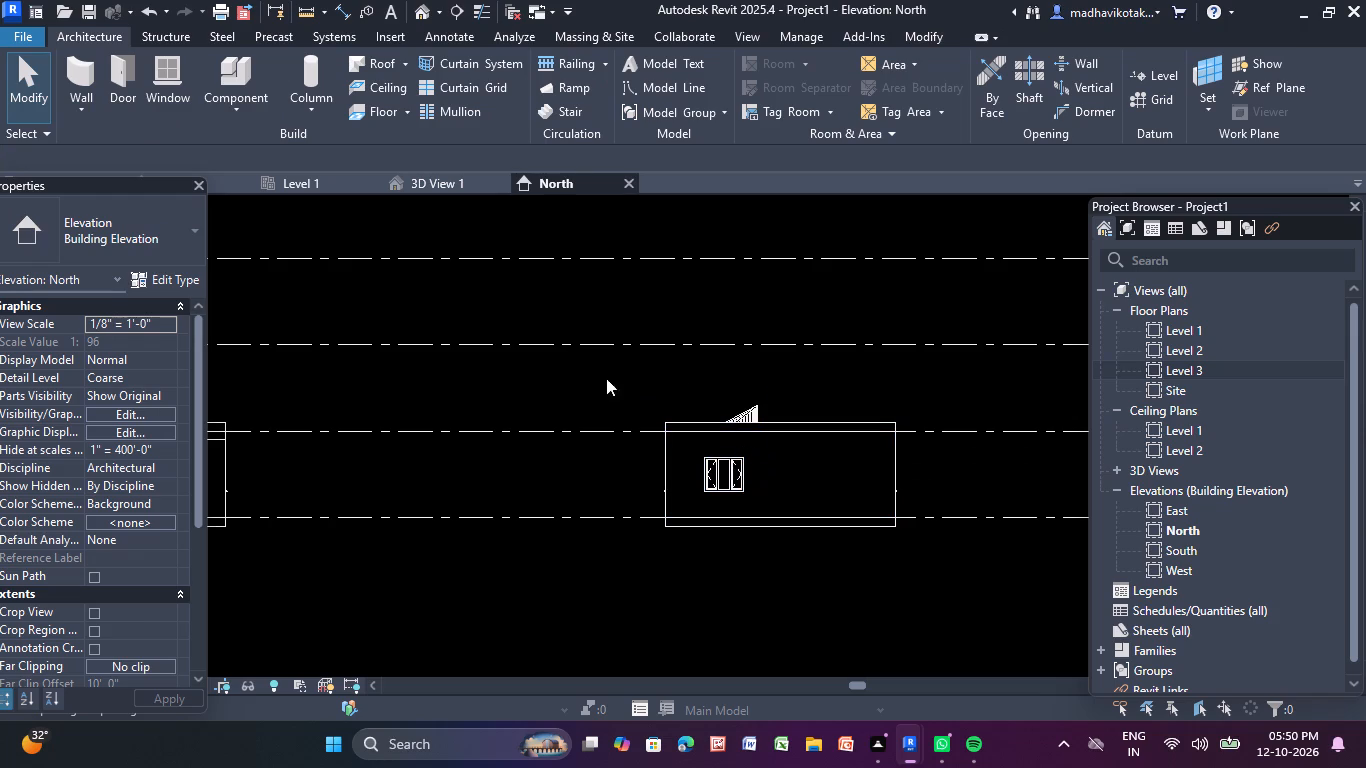
pyautogui.press('Escape')
pyautogui.press('Escape')
pyautogui.press('Escape')
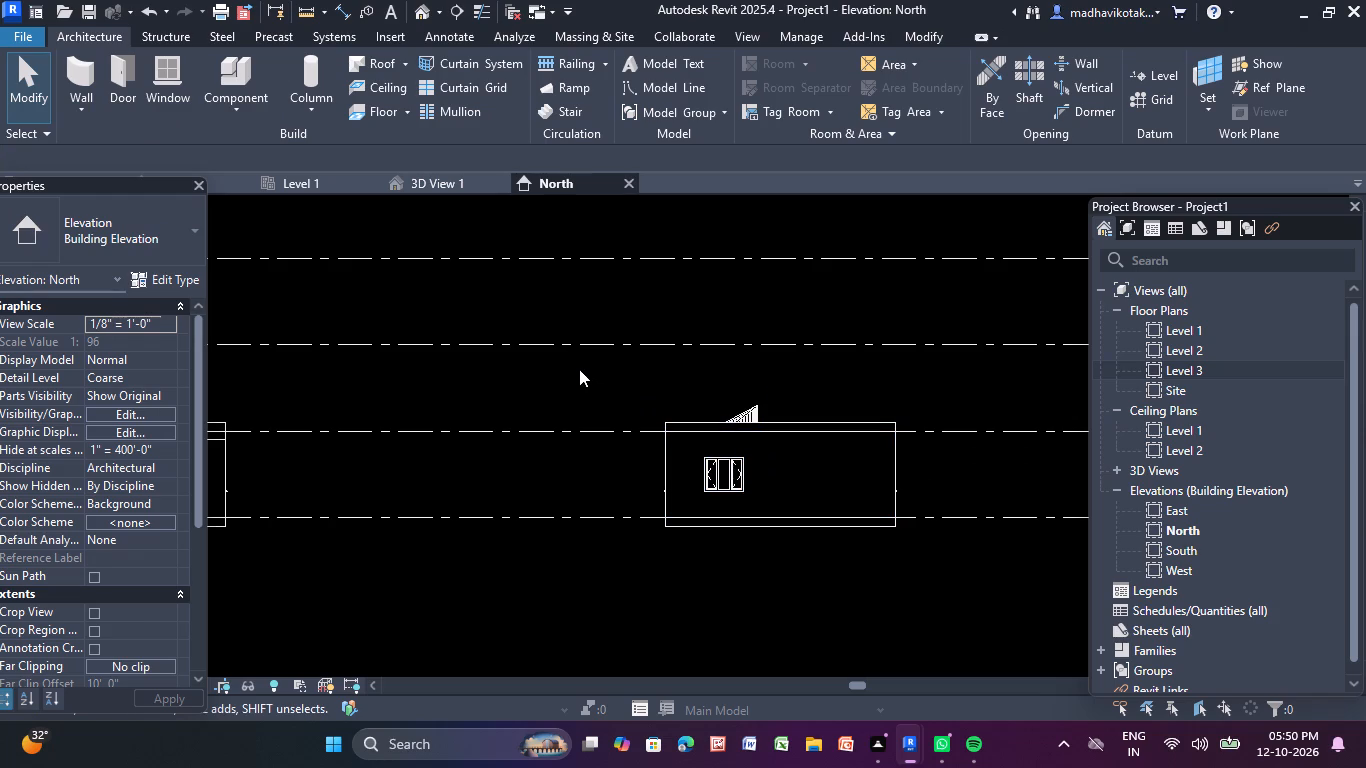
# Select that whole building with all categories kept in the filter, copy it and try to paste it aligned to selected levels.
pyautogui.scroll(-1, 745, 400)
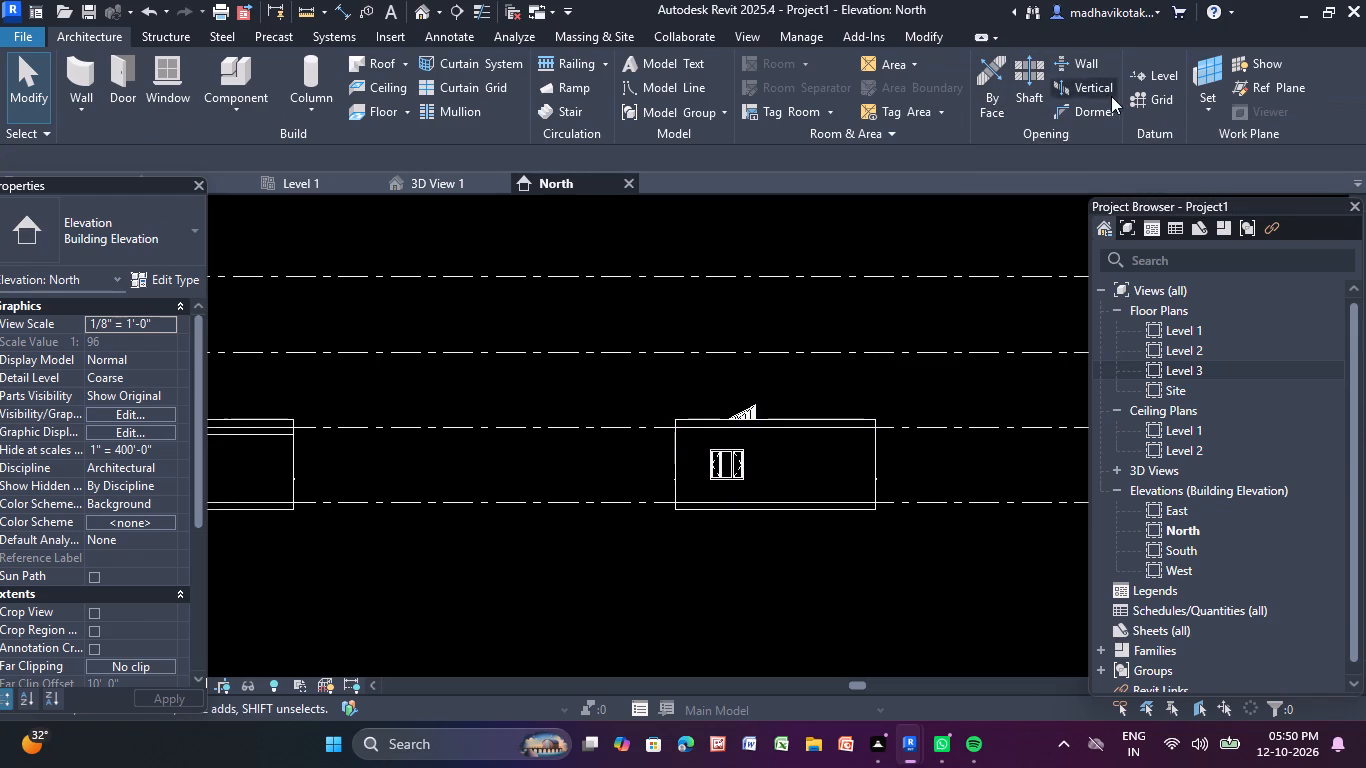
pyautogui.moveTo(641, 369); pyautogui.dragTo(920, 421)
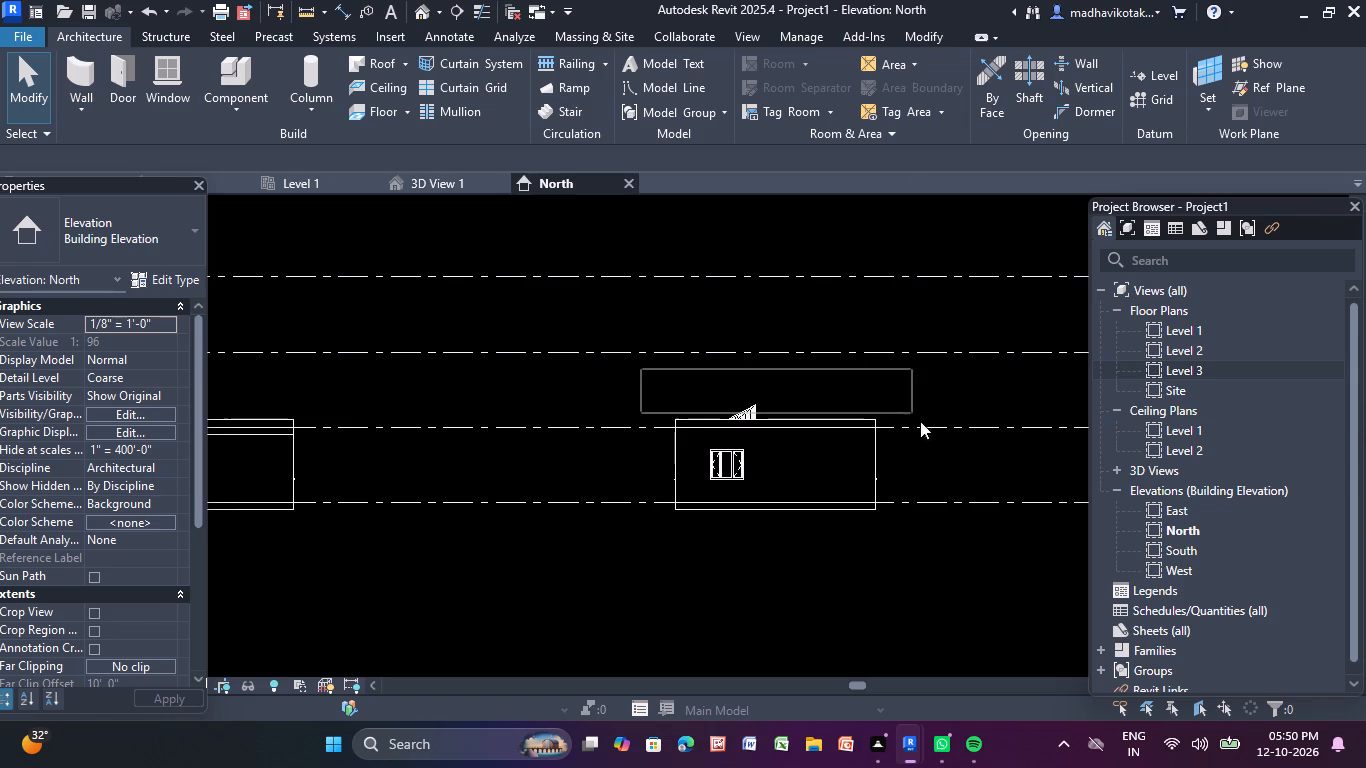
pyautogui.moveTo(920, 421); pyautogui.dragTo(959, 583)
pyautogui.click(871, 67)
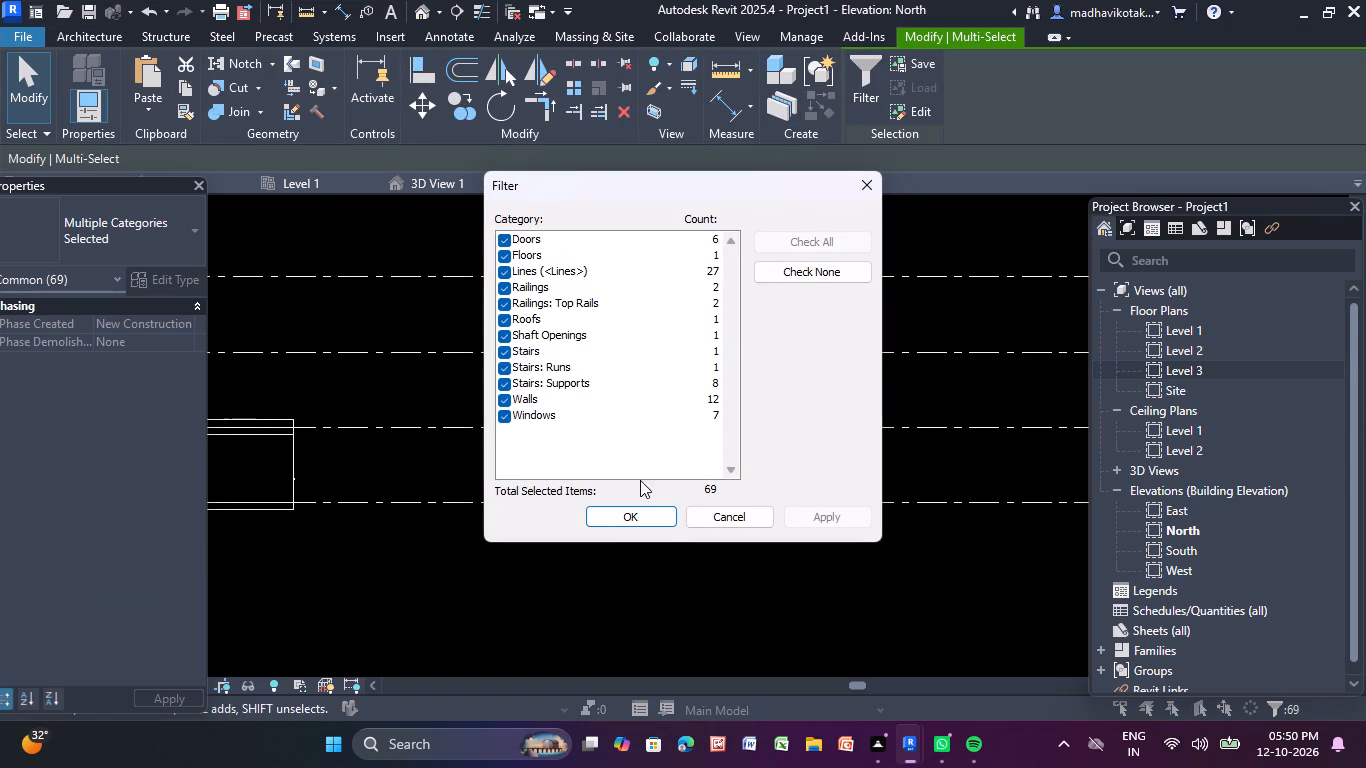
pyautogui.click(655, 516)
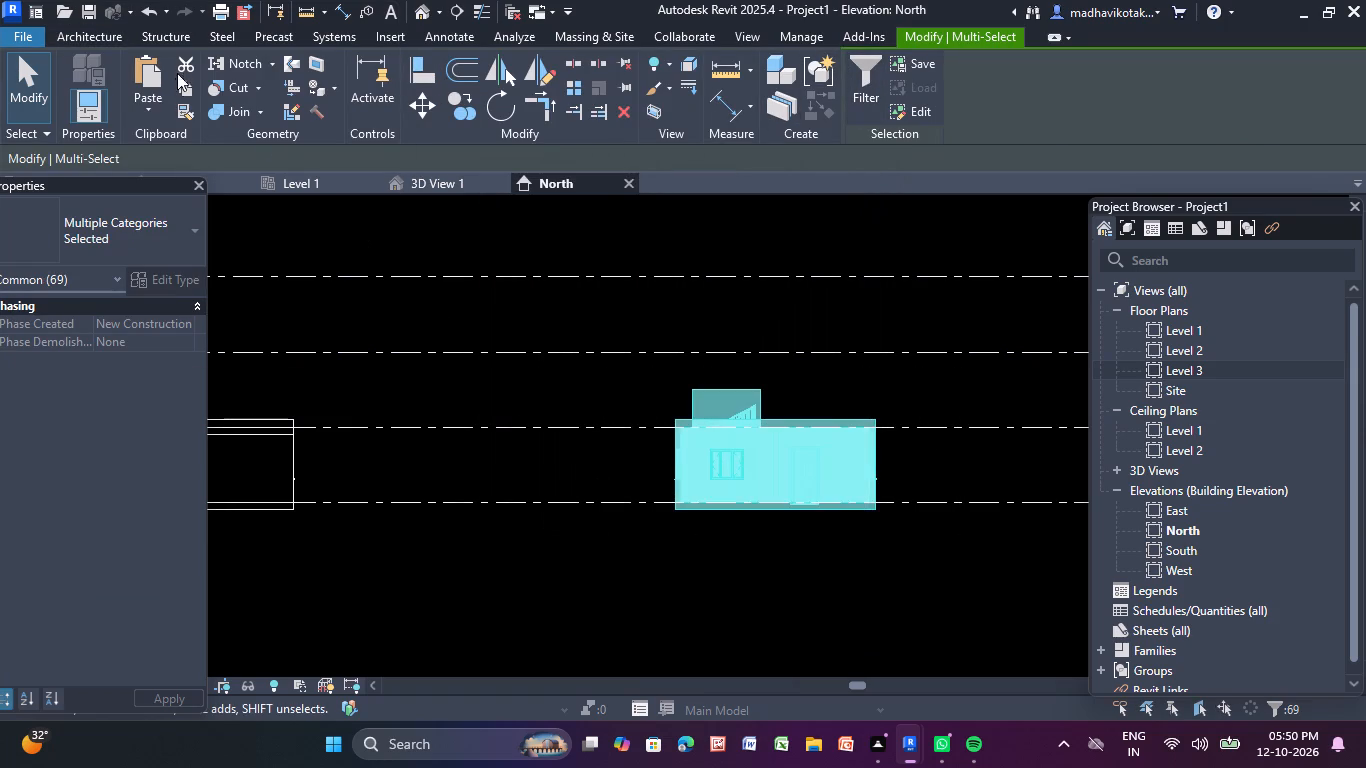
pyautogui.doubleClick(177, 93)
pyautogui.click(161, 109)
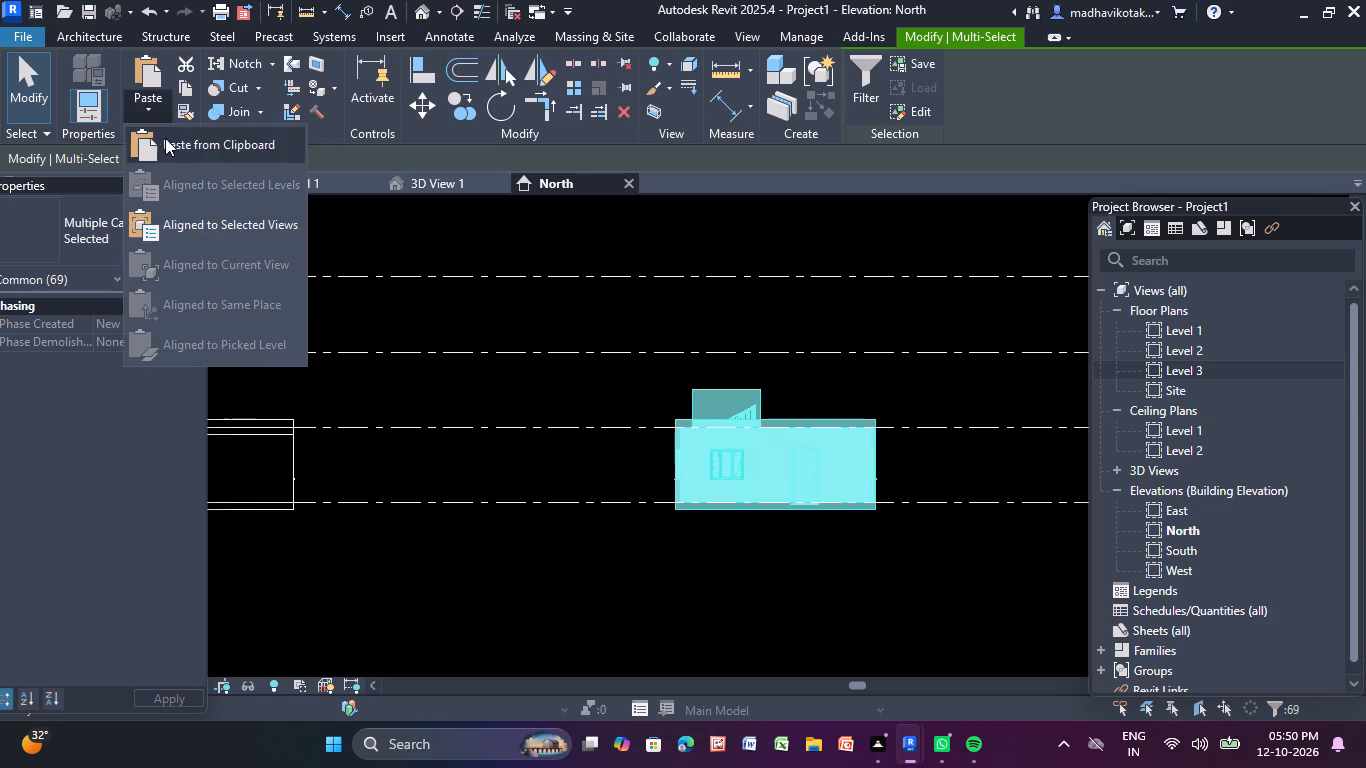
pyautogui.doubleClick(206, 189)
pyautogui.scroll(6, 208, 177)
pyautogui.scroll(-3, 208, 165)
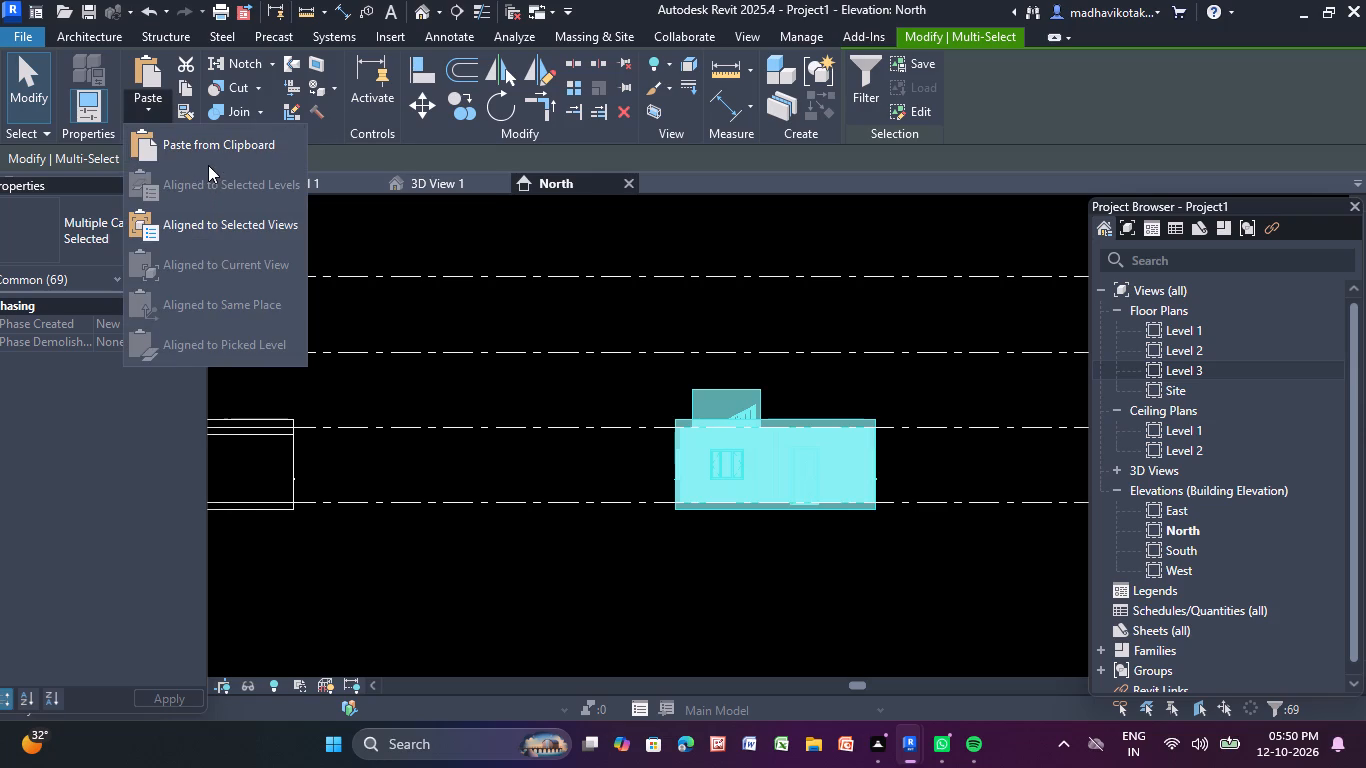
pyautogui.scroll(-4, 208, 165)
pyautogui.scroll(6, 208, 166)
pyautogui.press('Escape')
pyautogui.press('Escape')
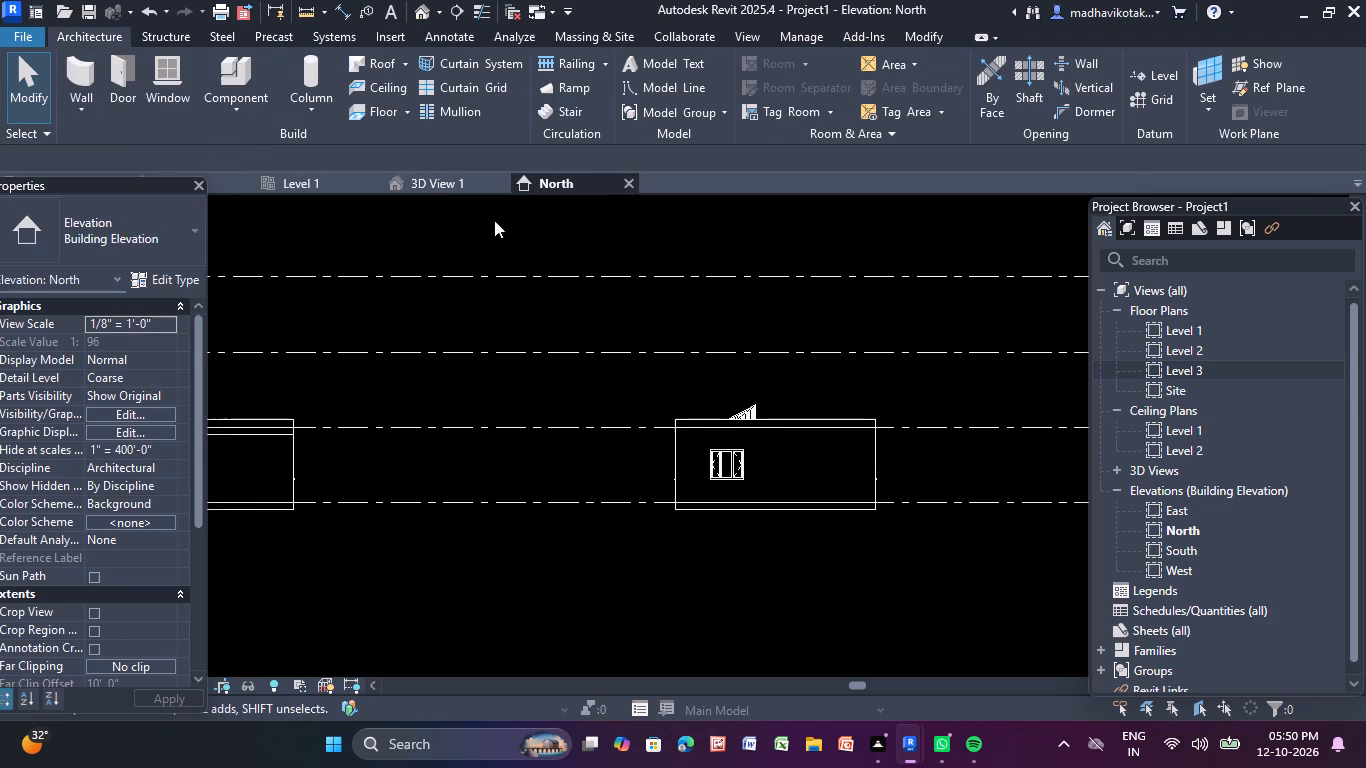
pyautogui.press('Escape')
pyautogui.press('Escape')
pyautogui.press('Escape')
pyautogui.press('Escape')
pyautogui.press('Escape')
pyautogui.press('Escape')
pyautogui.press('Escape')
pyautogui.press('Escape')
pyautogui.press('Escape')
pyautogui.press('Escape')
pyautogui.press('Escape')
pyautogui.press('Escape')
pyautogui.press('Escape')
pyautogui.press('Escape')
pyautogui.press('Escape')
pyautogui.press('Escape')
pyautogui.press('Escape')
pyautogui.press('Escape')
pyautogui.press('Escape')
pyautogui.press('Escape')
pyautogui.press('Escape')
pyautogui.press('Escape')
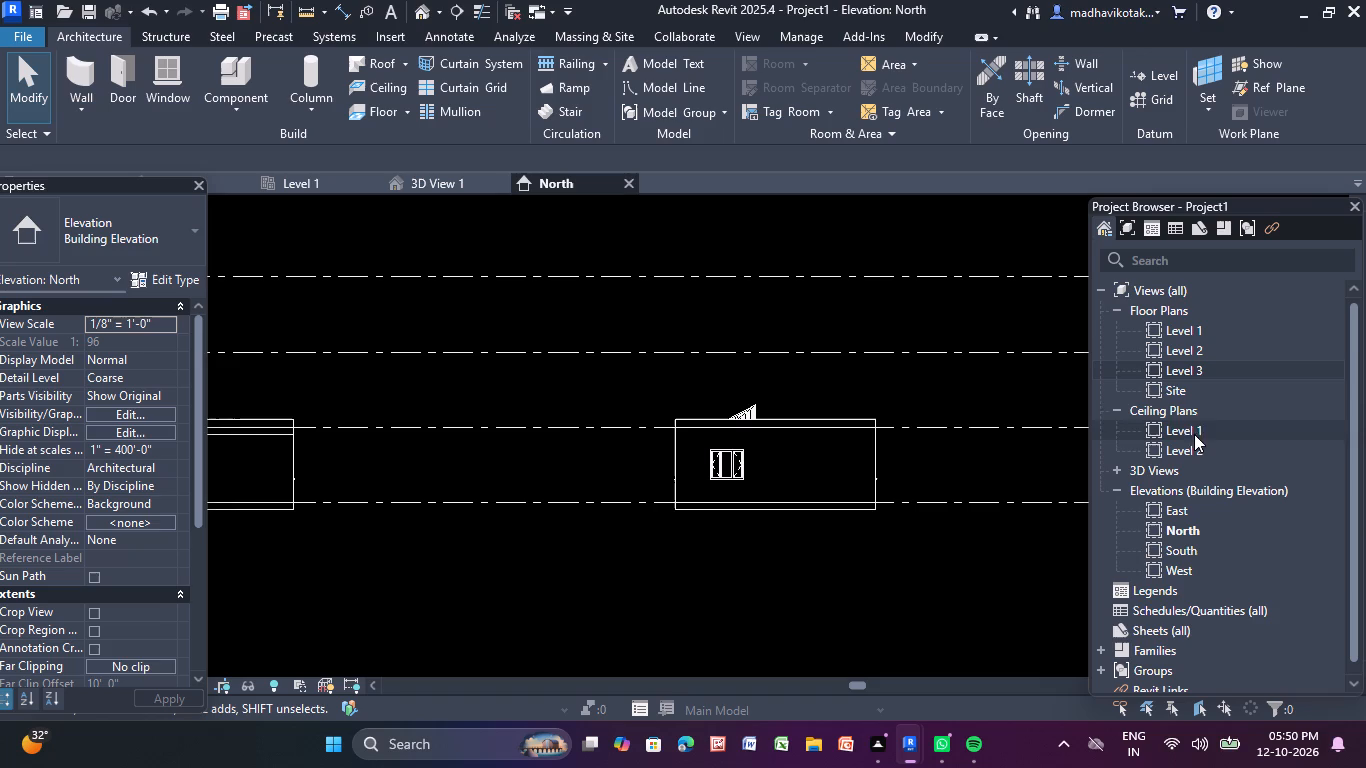
# In the Level 1 floor plan, copy the whole building without the ceiling and paste it aligned to floor plan views Level 1, Level 2 and Level 3.
pyautogui.doubleClick(1216, 356)
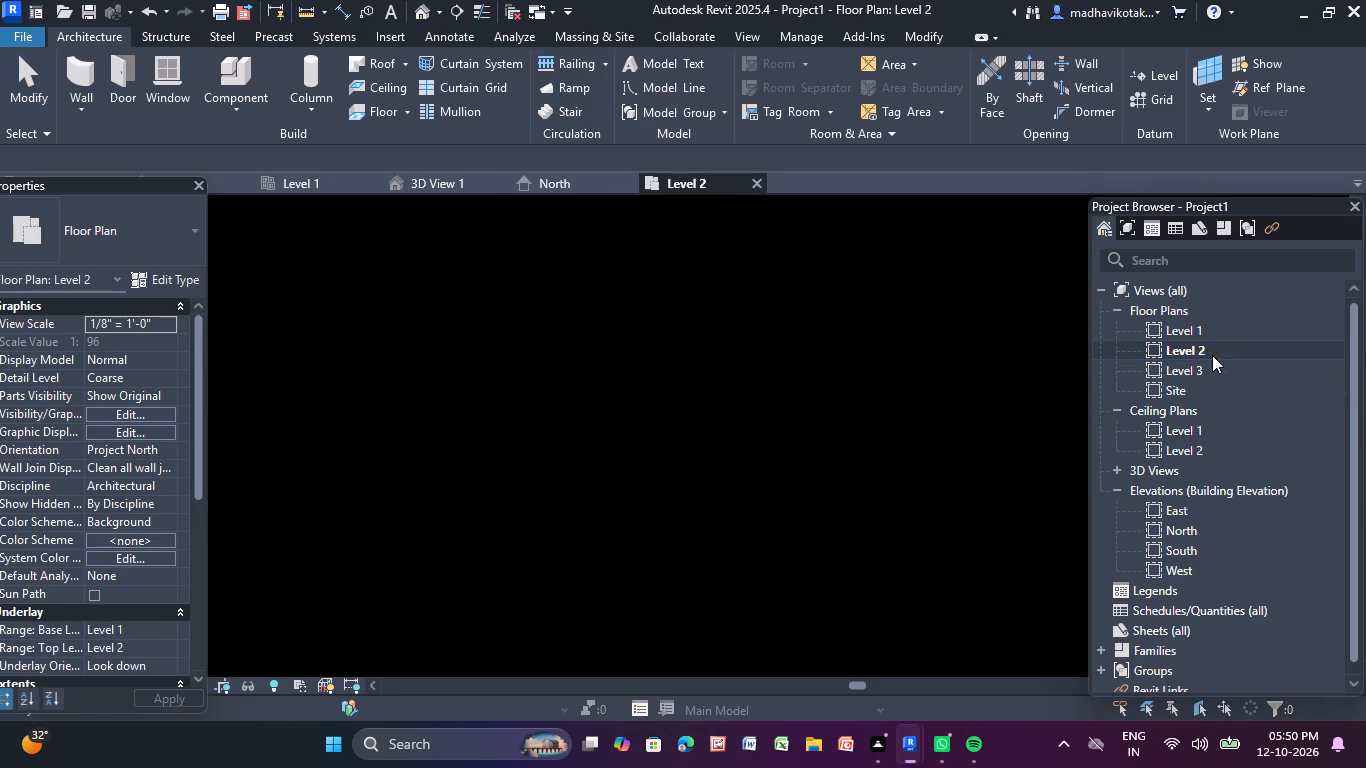
pyautogui.doubleClick(1207, 329)
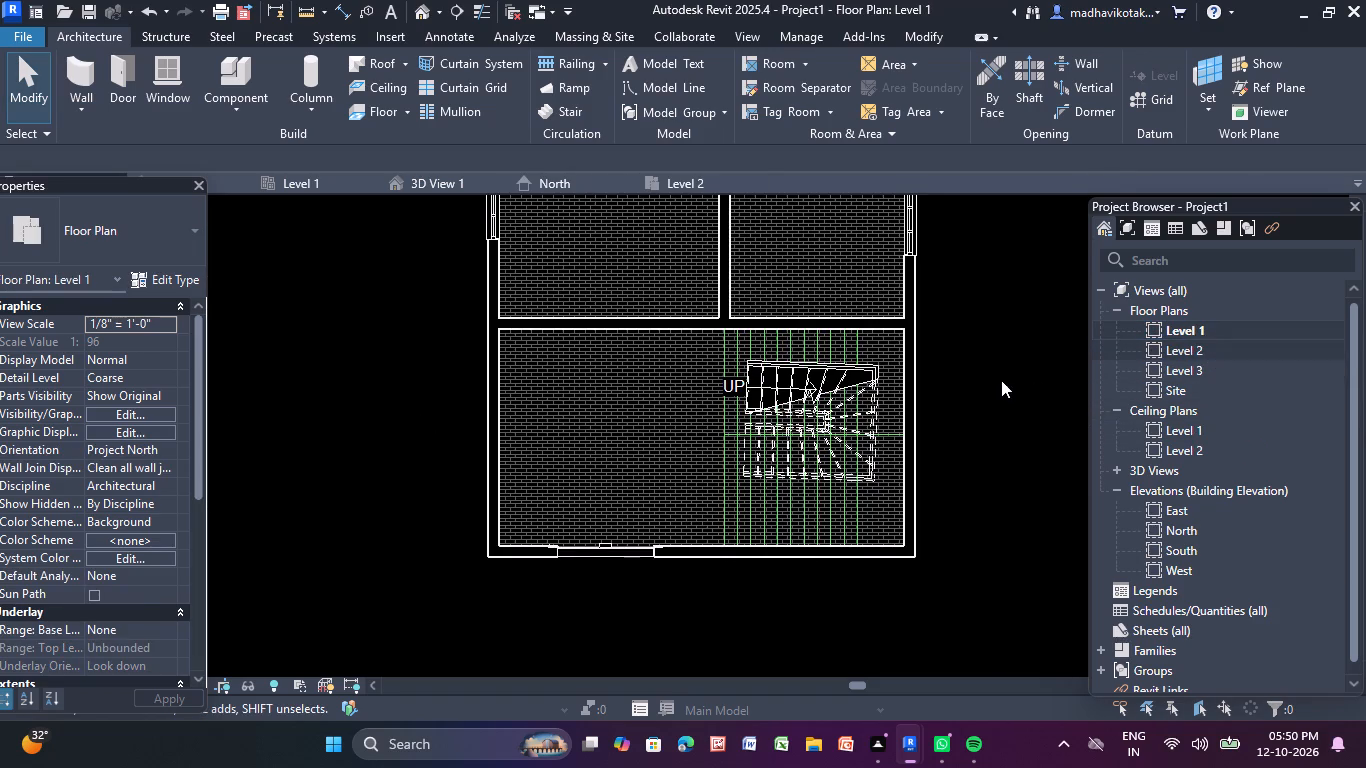
pyautogui.scroll(-4, 1001, 380)
pyautogui.moveTo(999, 383); pyautogui.dragTo(783, 529, button='middle')
pyautogui.scroll(1, 781, 529)
pyautogui.scroll(-1, 780, 523)
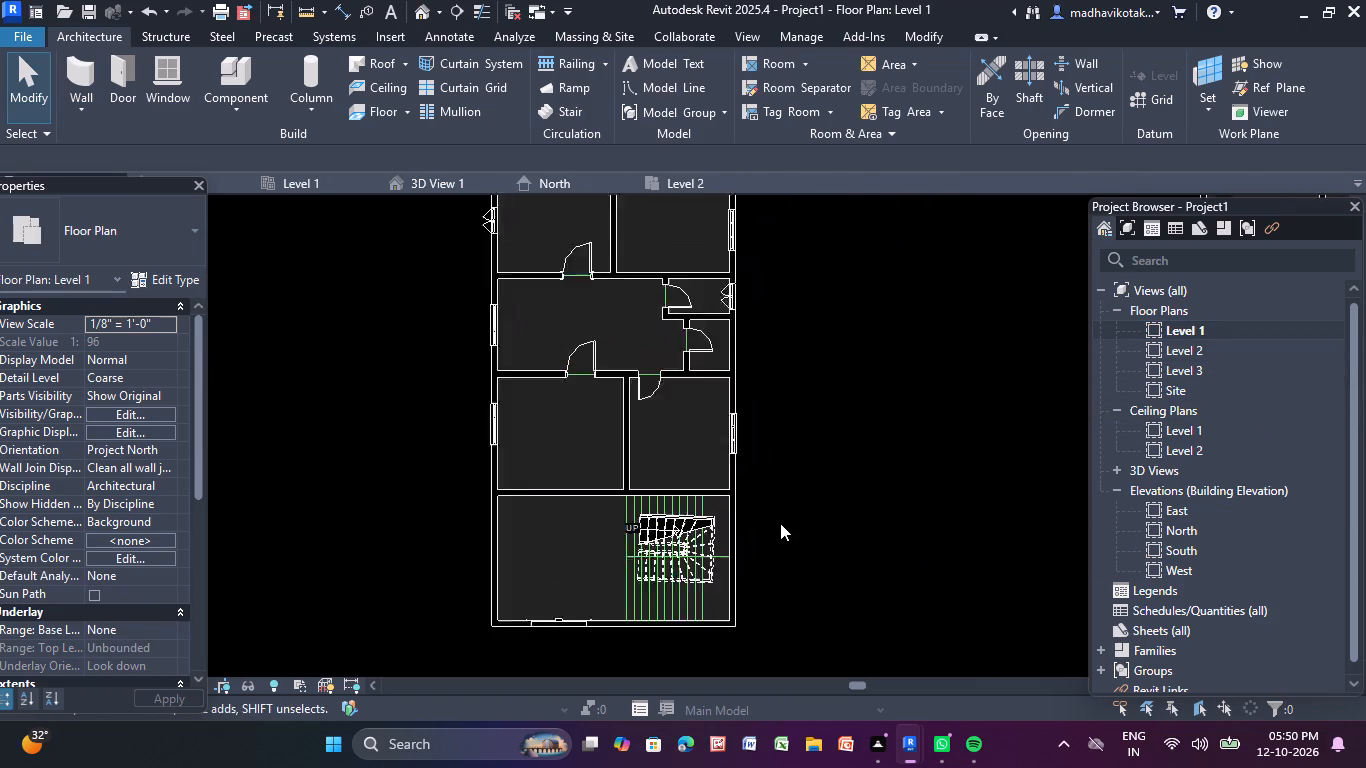
pyautogui.scroll(-1, 780, 523)
pyautogui.moveTo(780, 523); pyautogui.dragTo(774, 538, button='middle')
pyautogui.moveTo(796, 476); pyautogui.dragTo(790, 488, button='middle')
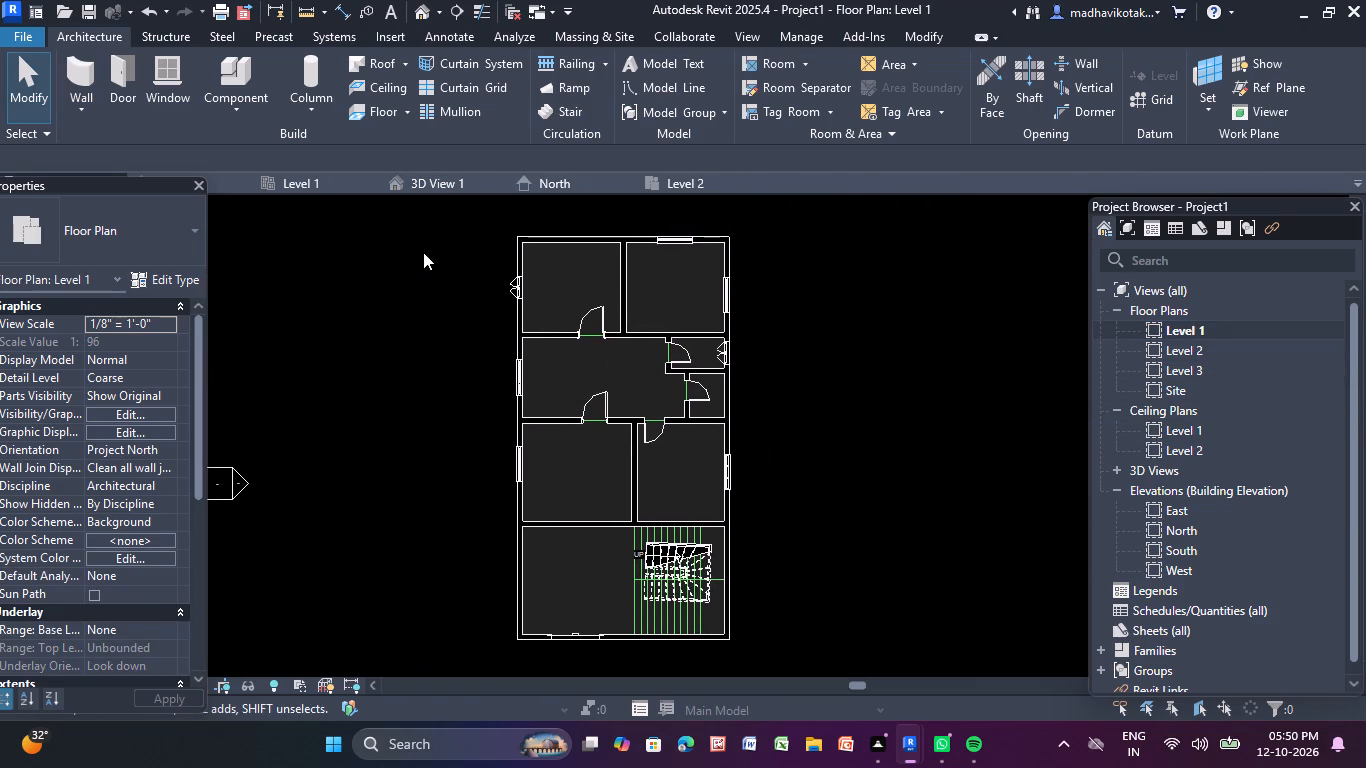
pyautogui.moveTo(423, 250); pyautogui.dragTo(860, 285)
pyautogui.scroll(-3, 795, 285)
pyautogui.moveTo(793, 291); pyautogui.dragTo(777, 324, button='middle')
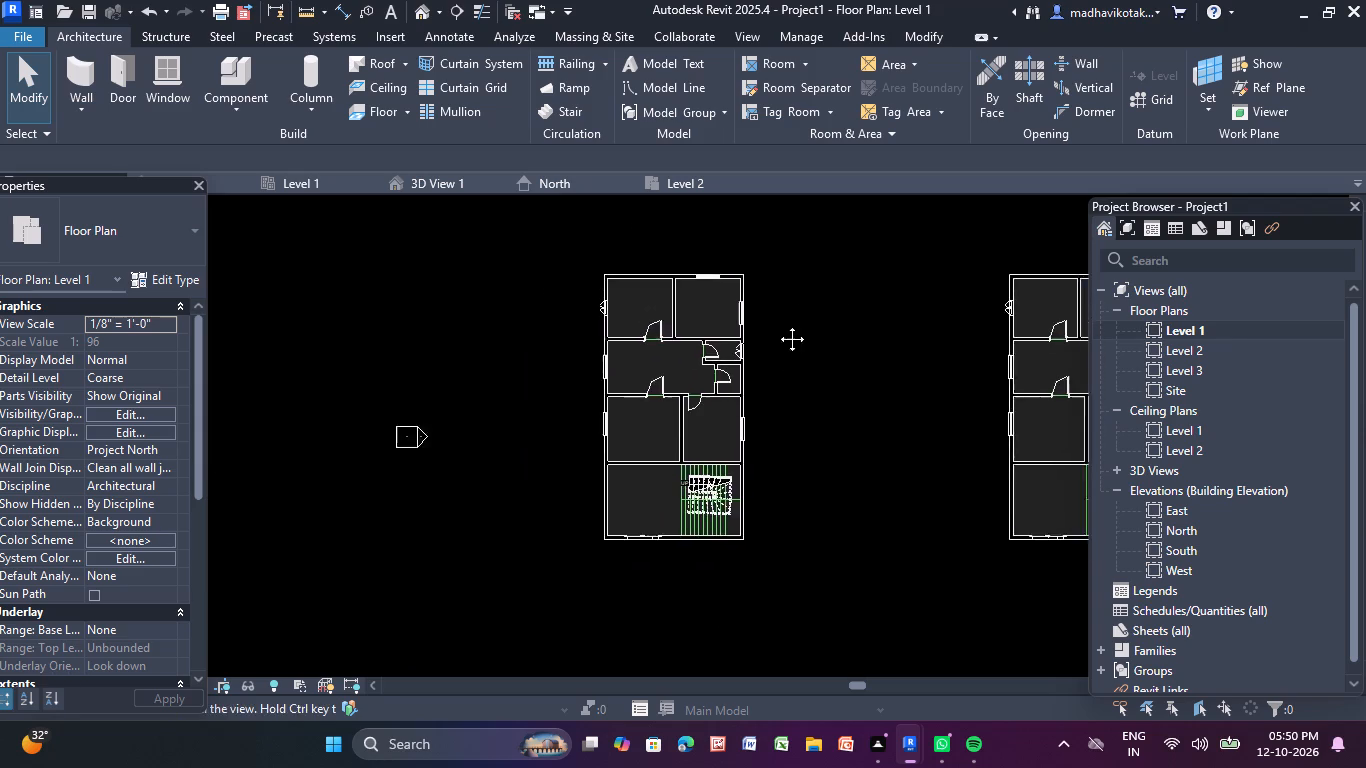
pyautogui.moveTo(777, 324); pyautogui.dragTo(754, 372, button='middle')
pyautogui.moveTo(501, 291); pyautogui.dragTo(858, 648)
pyautogui.doubleClick(192, 96)
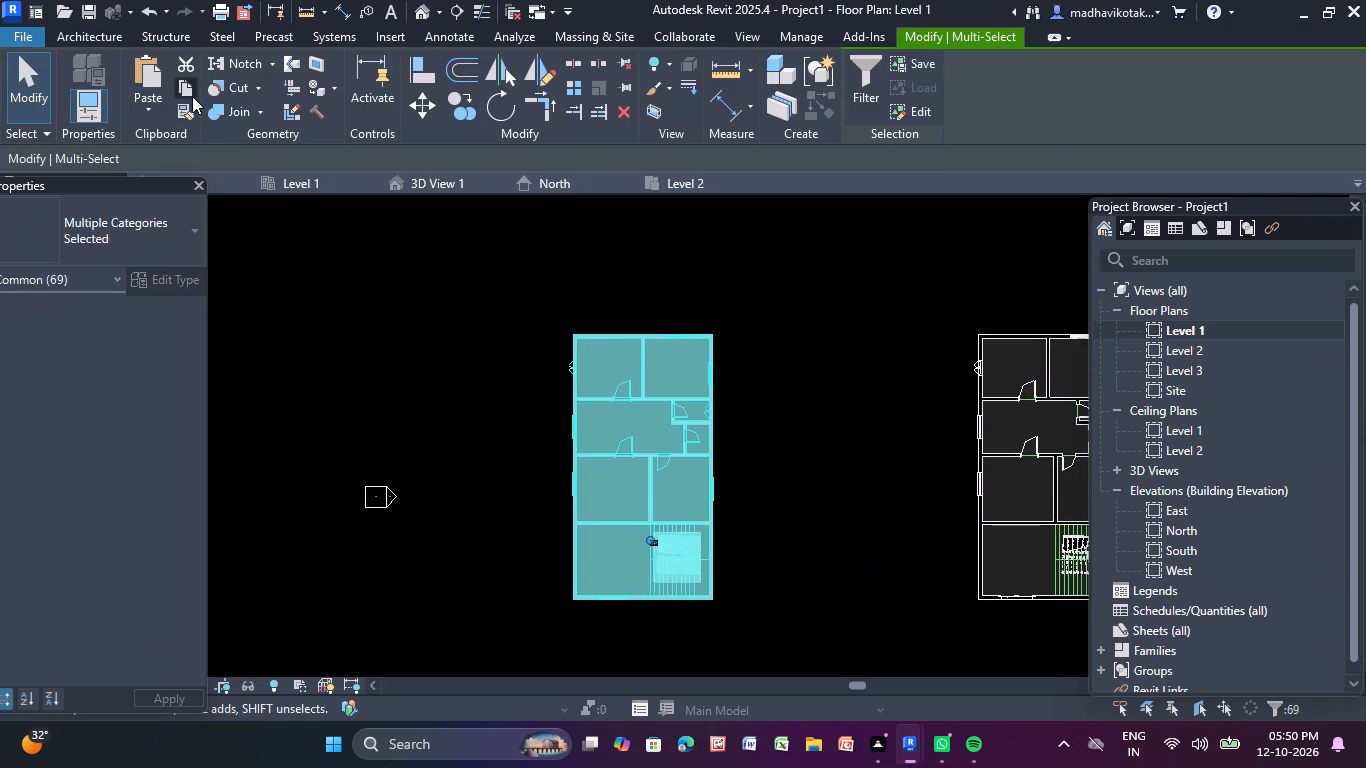
pyautogui.click(142, 105)
pyautogui.click(206, 191)
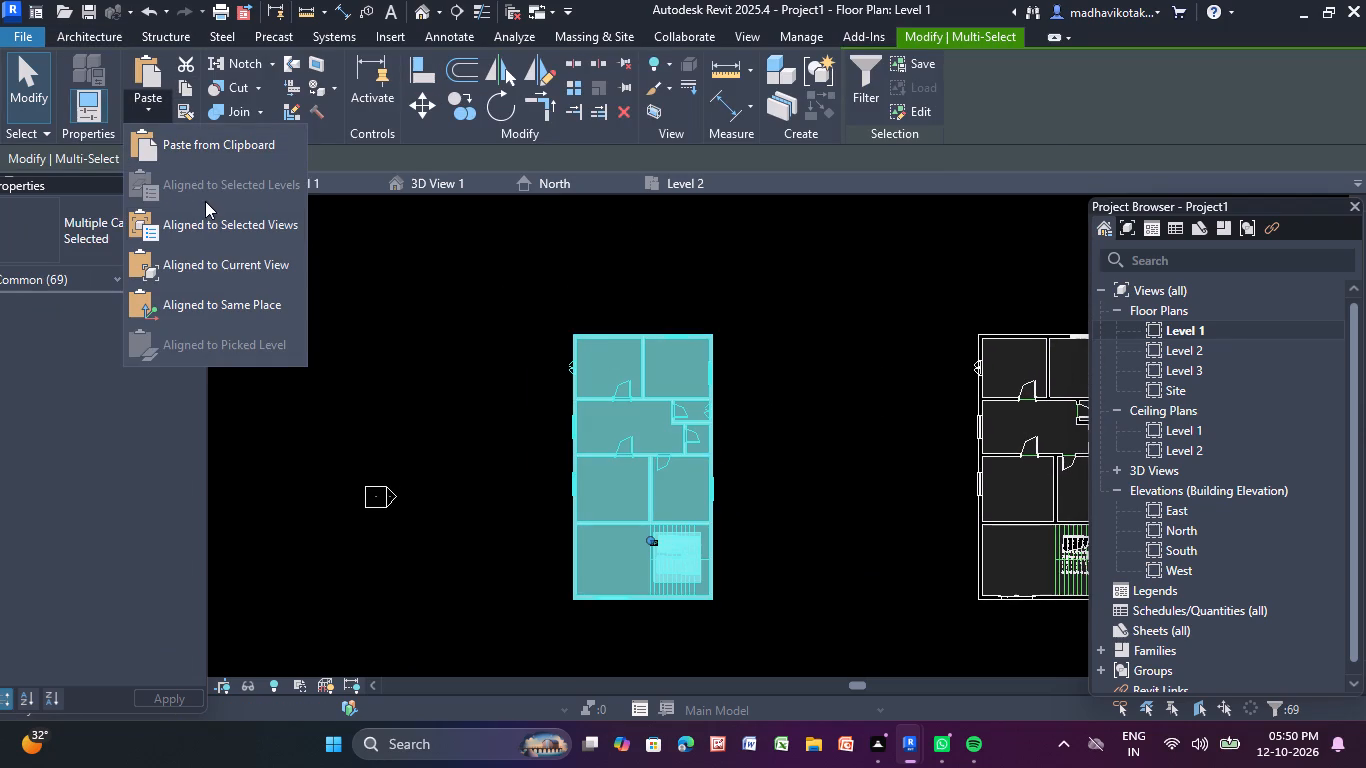
pyautogui.click(210, 222)
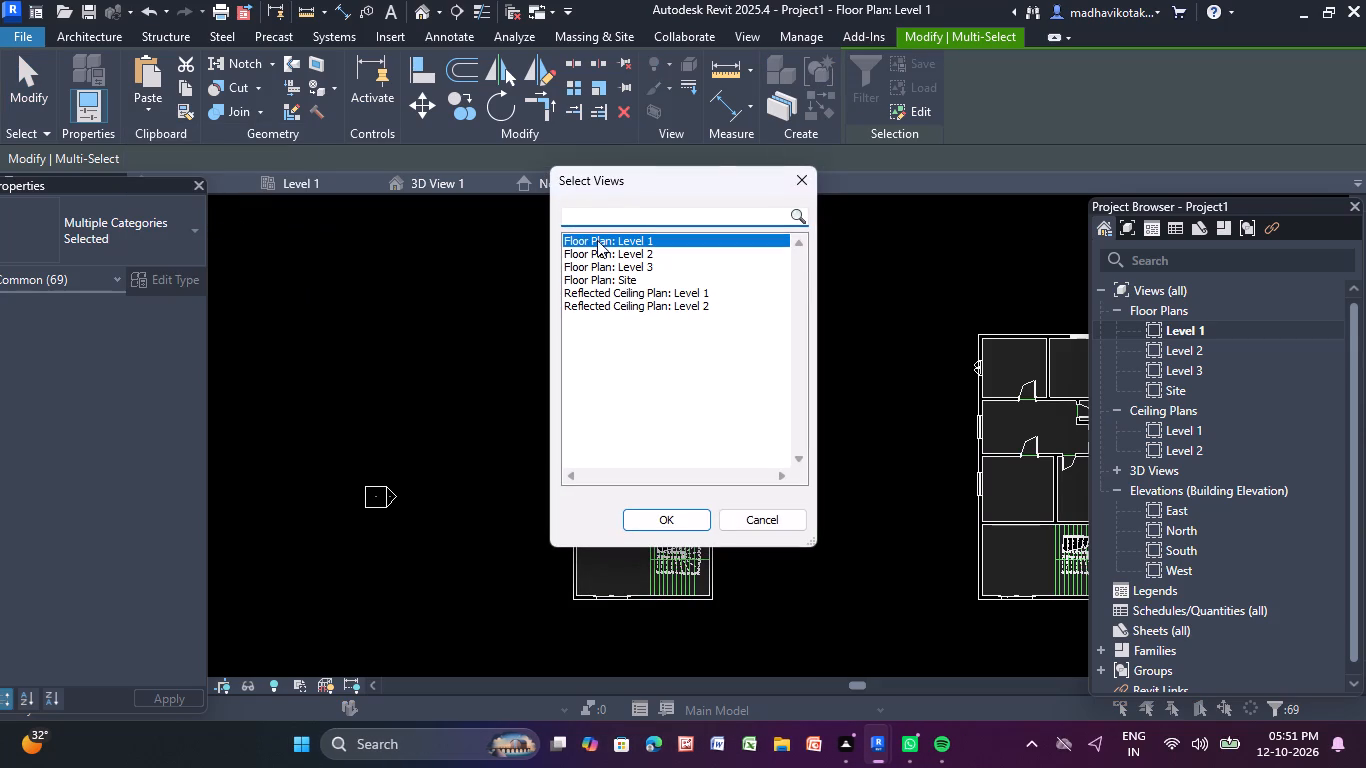
pyautogui.moveTo(674, 246); pyautogui.dragTo(669, 254)
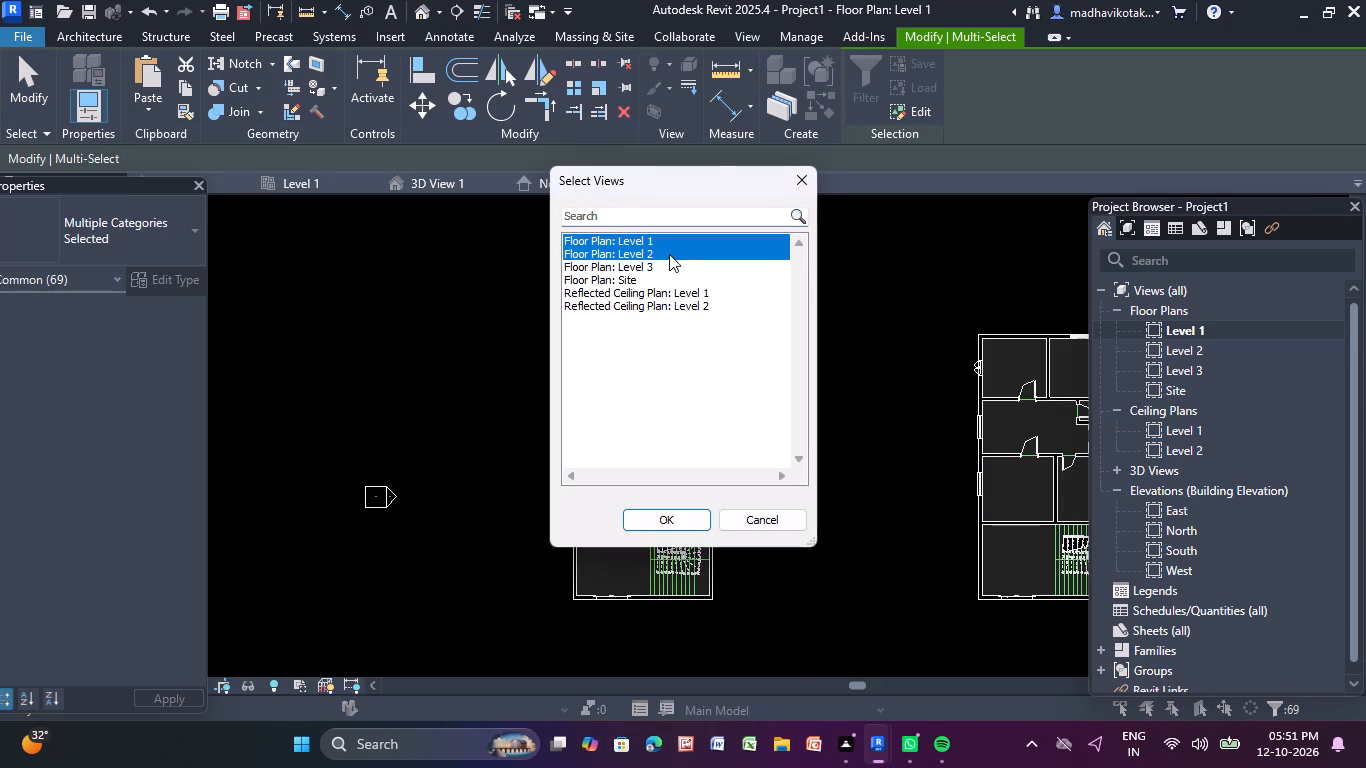
pyautogui.moveTo(669, 254); pyautogui.dragTo(665, 271)
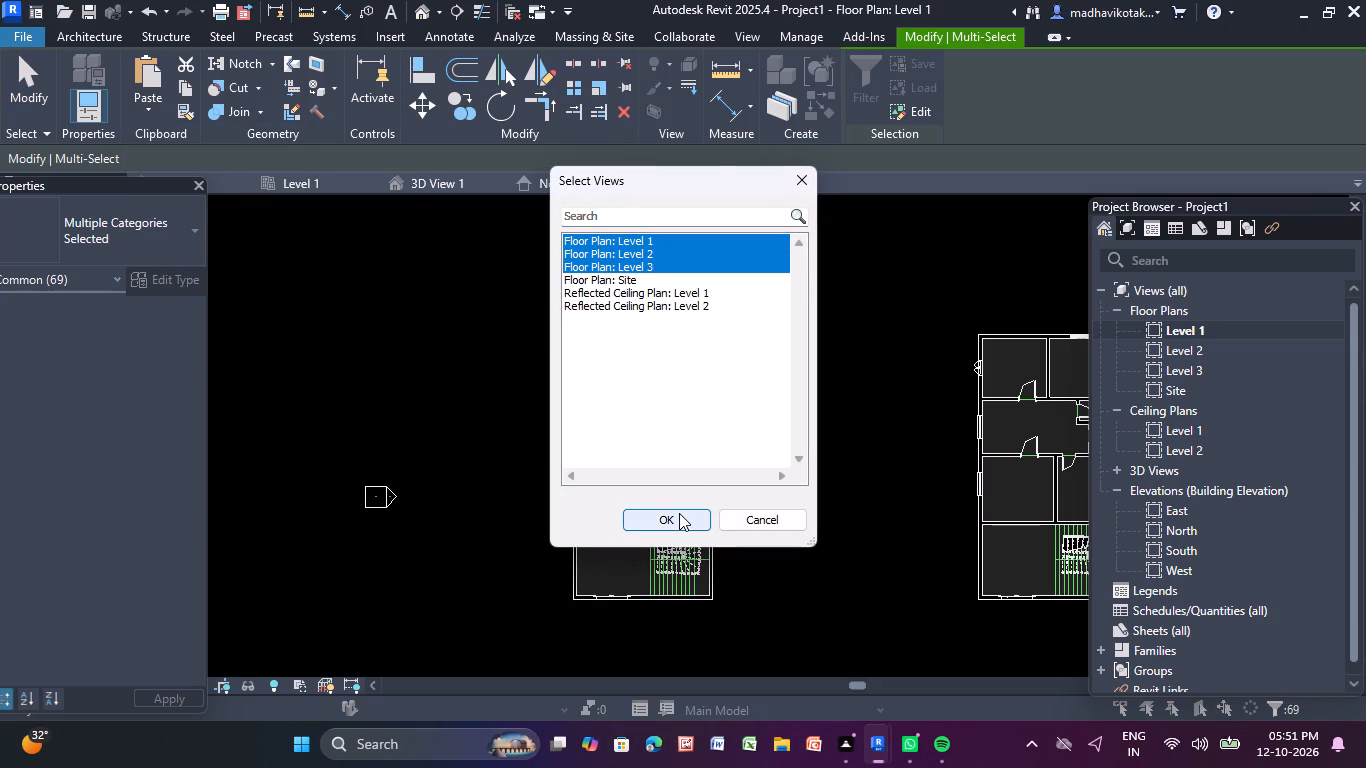
pyautogui.click(679, 513)
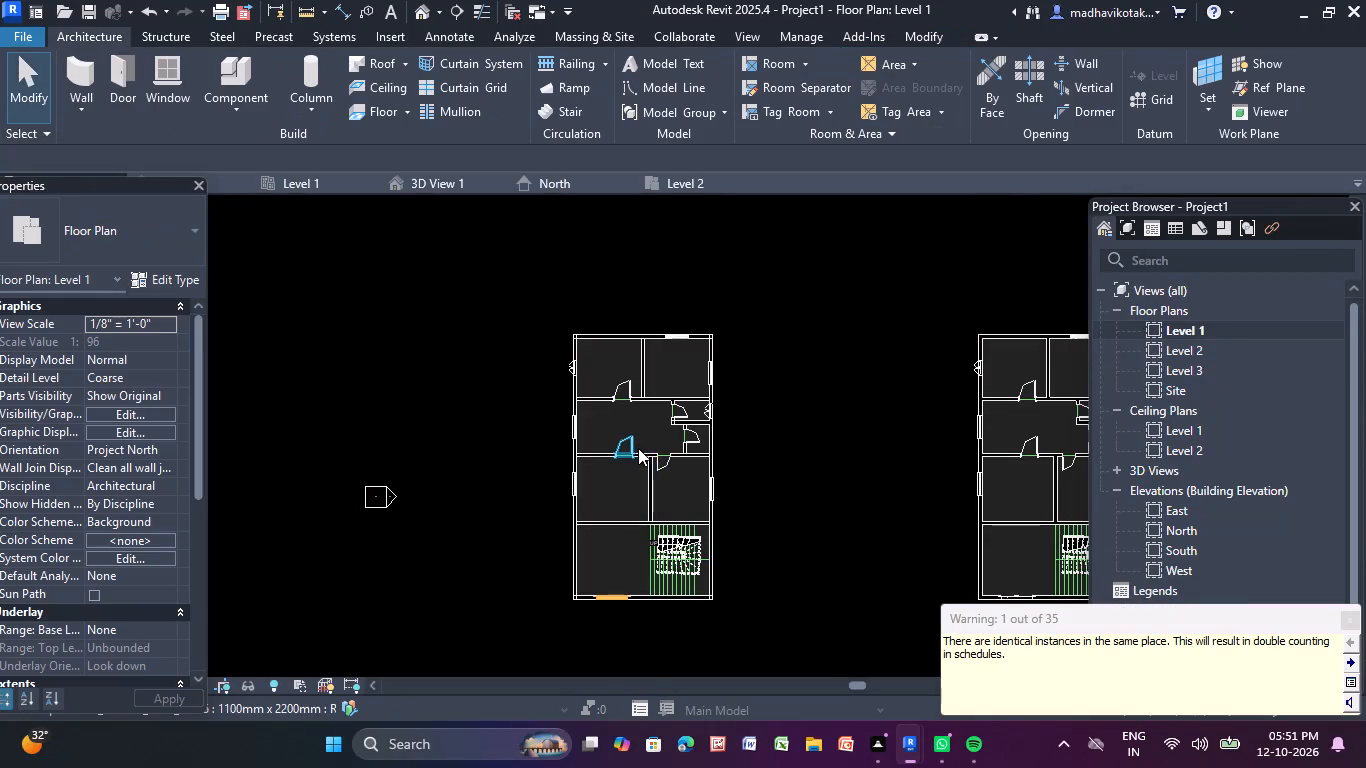
# Open the default 3D view and examine the pasted storeys beside the other building.
pyautogui.scroll(-5, 582, 338)
pyautogui.moveTo(602, 359); pyautogui.dragTo(567, 375, button='middle')
pyautogui.scroll(3, 566, 375)
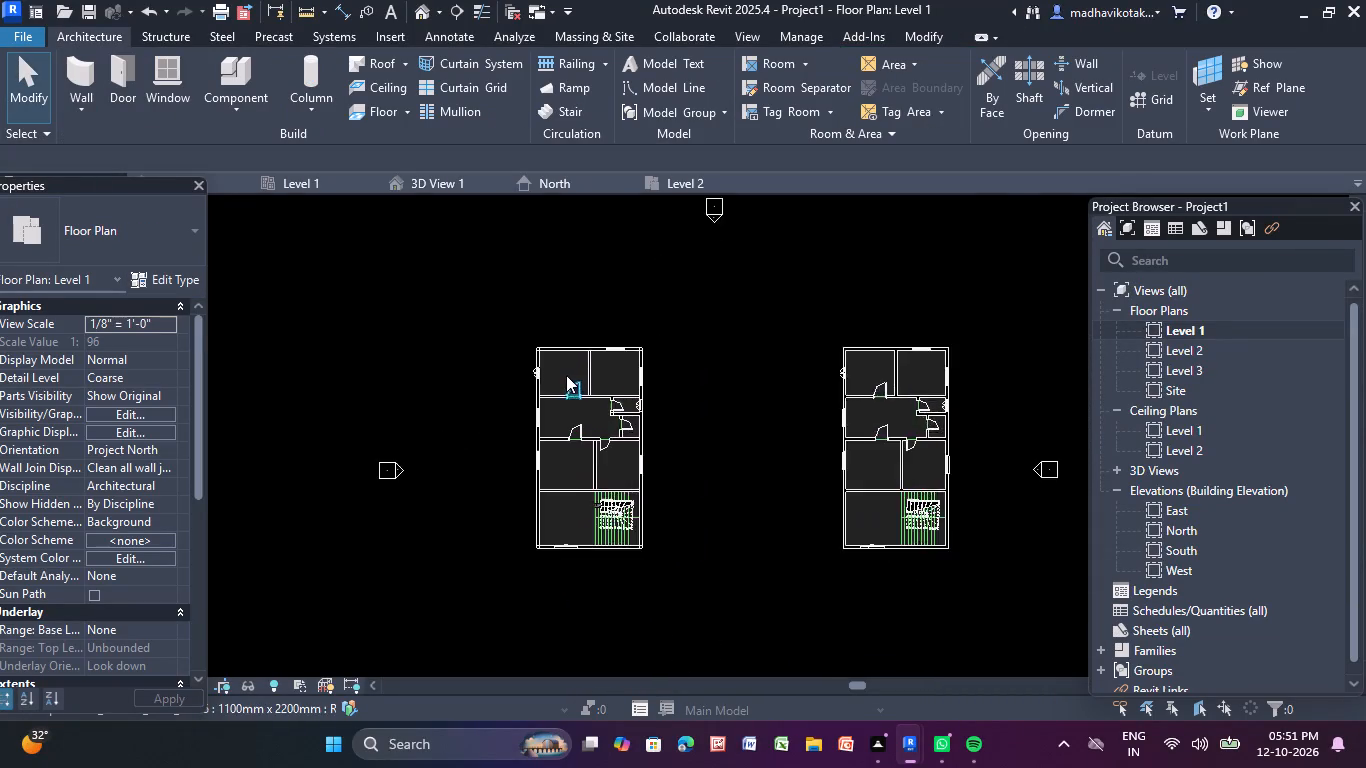
pyautogui.scroll(1, 566, 375)
pyautogui.click(422, 13)
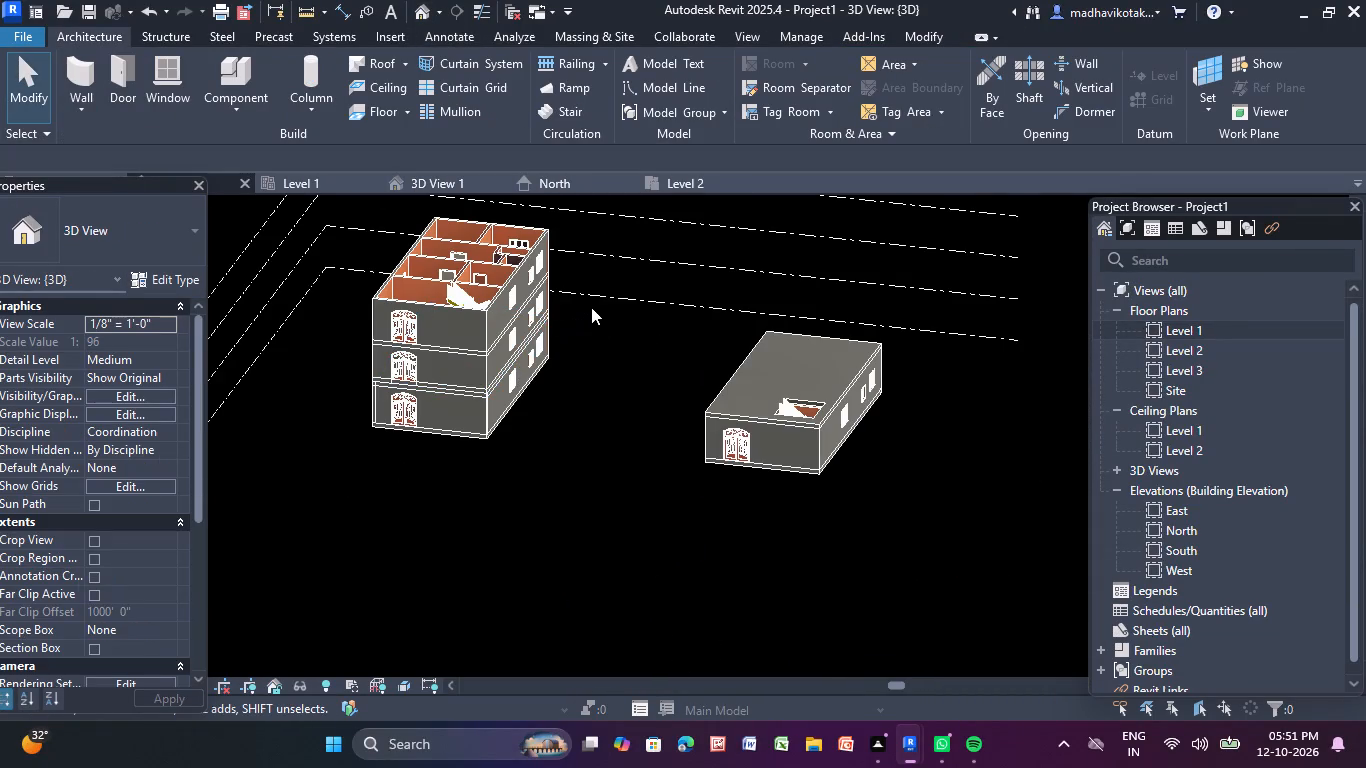
pyautogui.moveTo(590, 309); pyautogui.dragTo(588, 322, button='middle')
pyautogui.moveTo(699, 357); pyautogui.dragTo(695, 349)
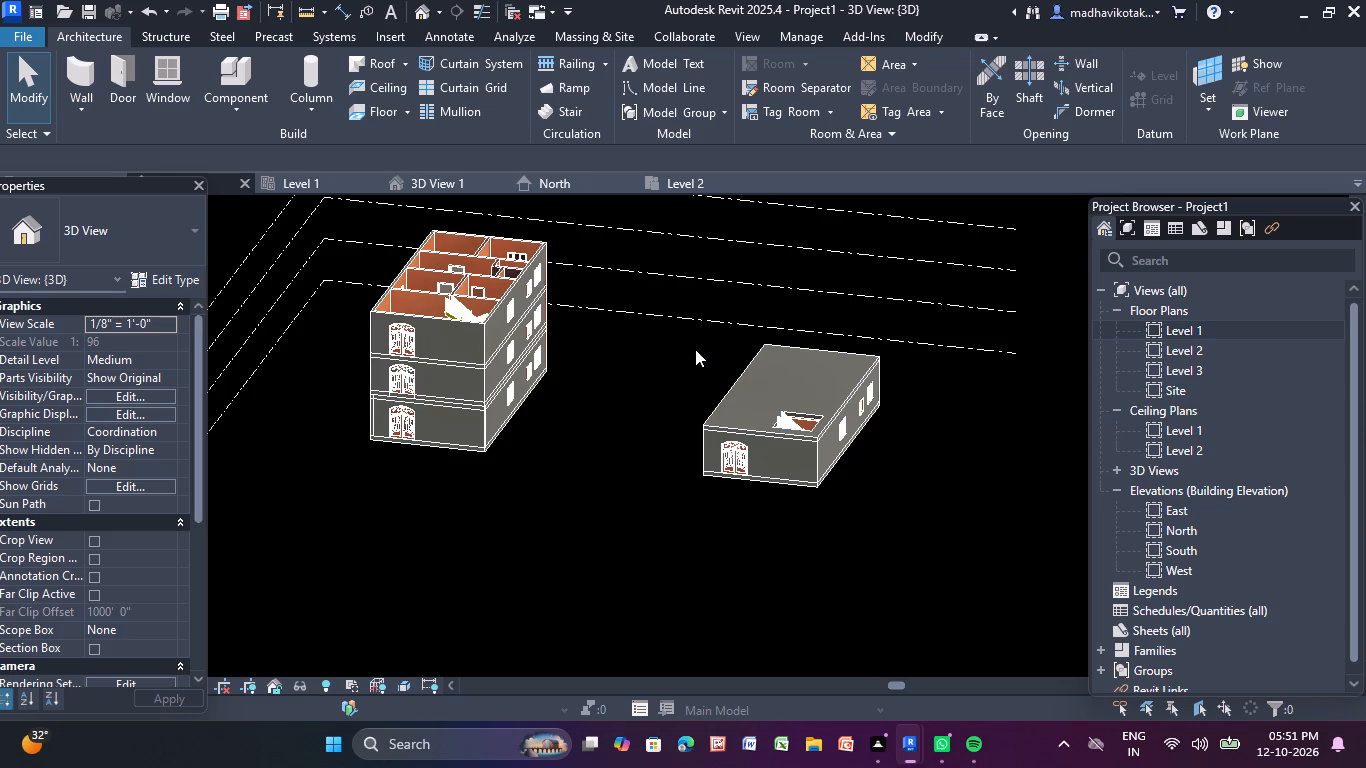
pyautogui.moveTo(695, 349); pyautogui.dragTo(950, 354)
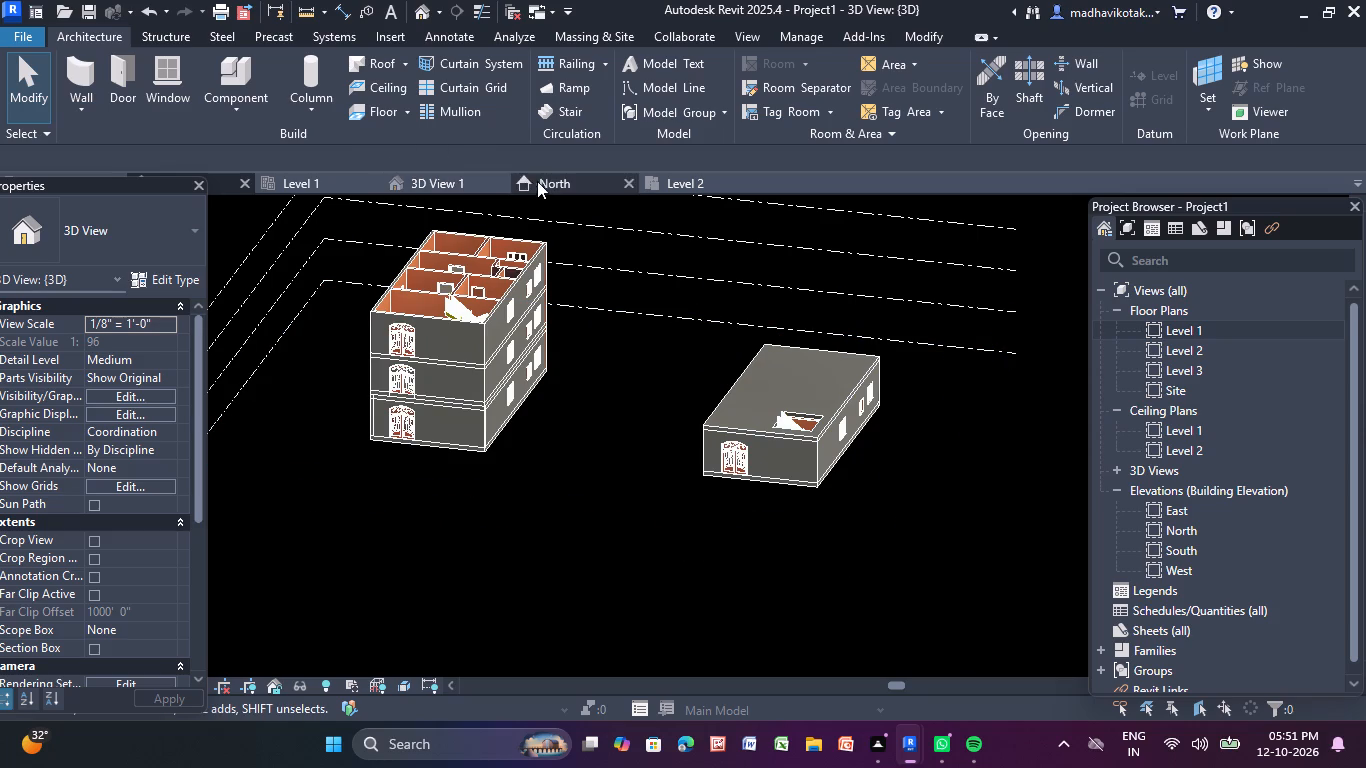
pyautogui.click(417, 11)
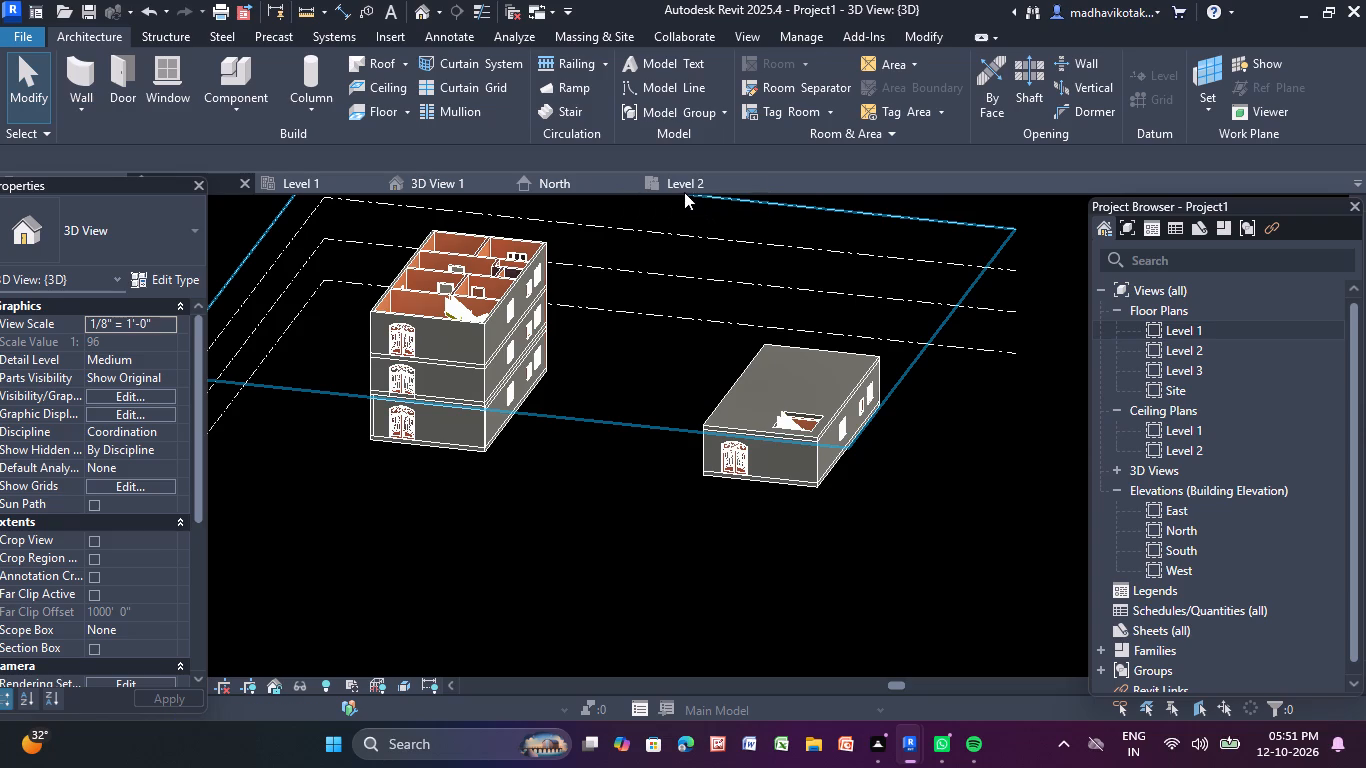
# In the Level 1 reflected ceiling plan, delete the entire building that still has its ceiling grids.
pyautogui.click(315, 177)
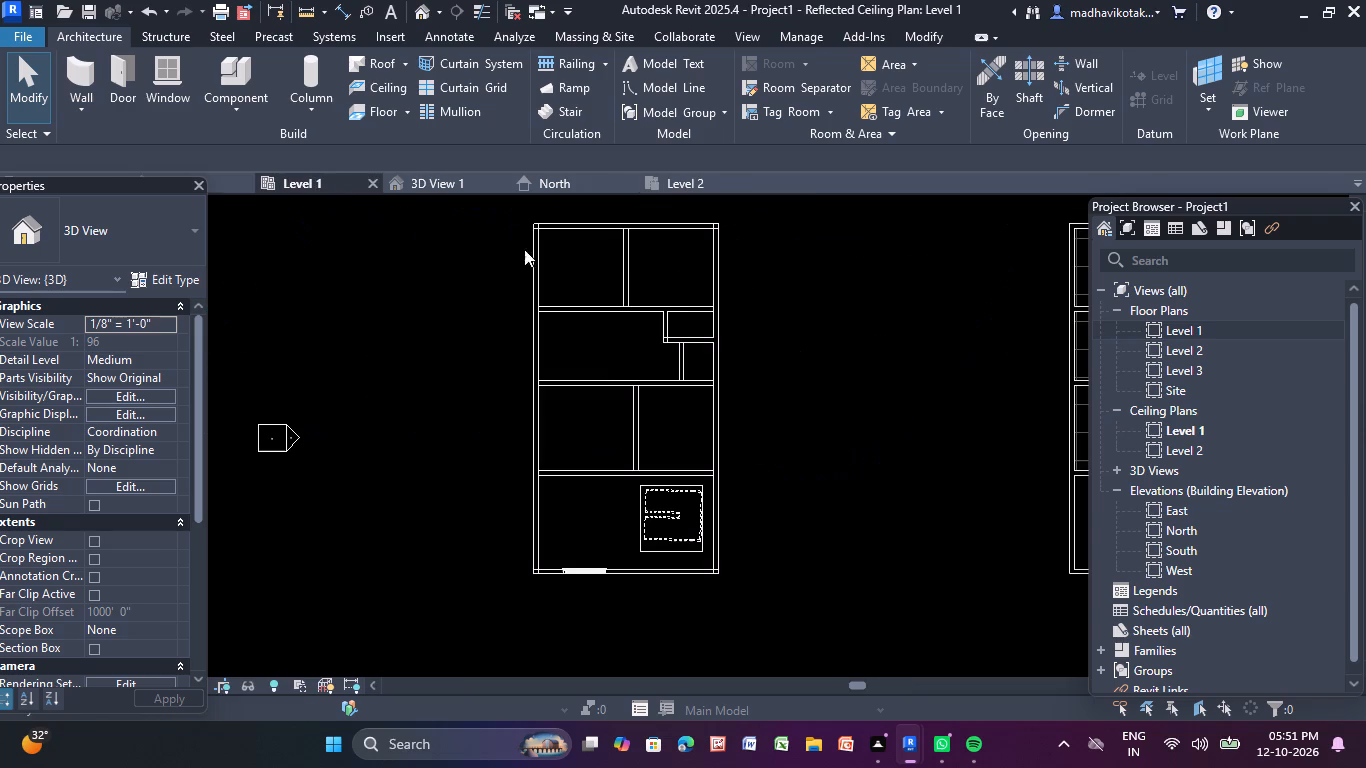
pyautogui.scroll(-3, 784, 335)
pyautogui.moveTo(785, 337); pyautogui.dragTo(508, 326, button='middle')
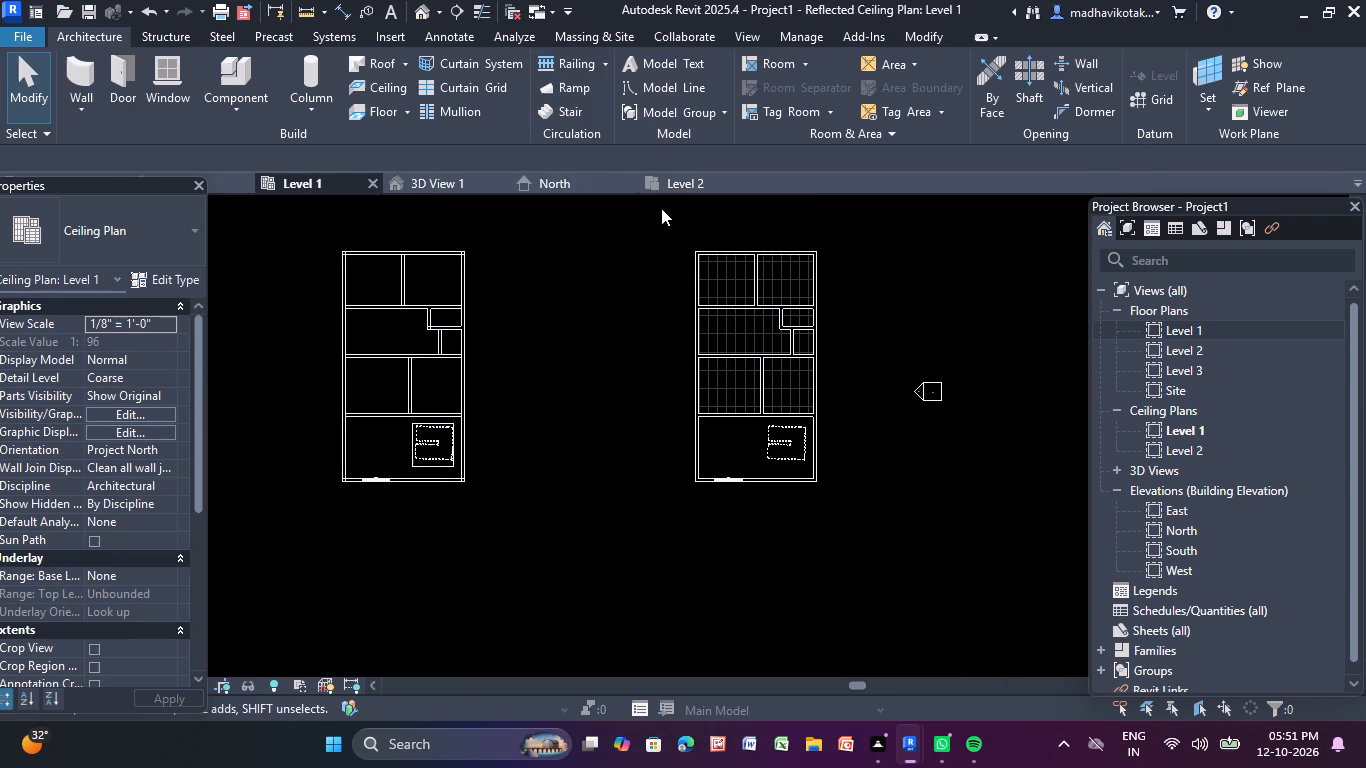
pyautogui.moveTo(655, 209); pyautogui.dragTo(895, 525)
pyautogui.press('Delete')
pyautogui.scroll(-1, 638, 325)
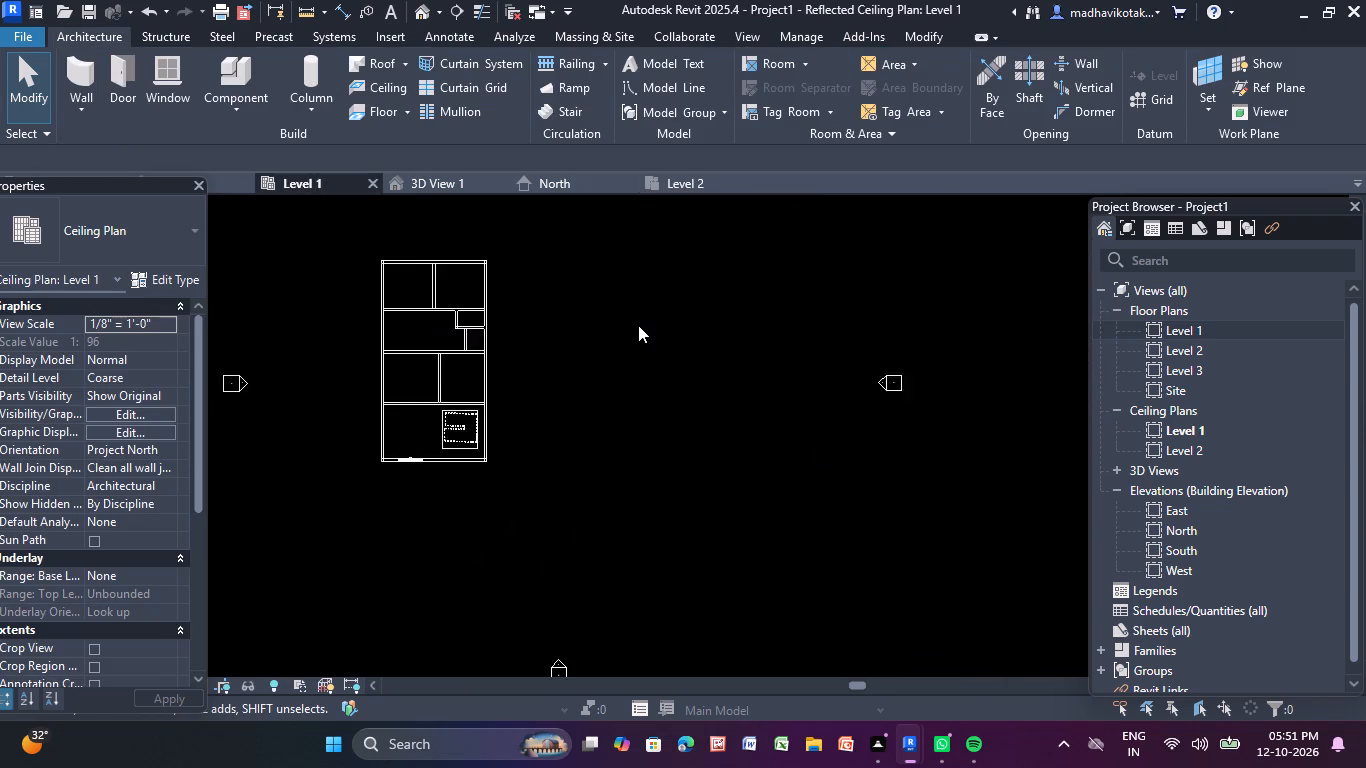
pyautogui.scroll(-2, 638, 325)
# Open the default 3D view to check the remaining building.
pyautogui.click(433, 181)
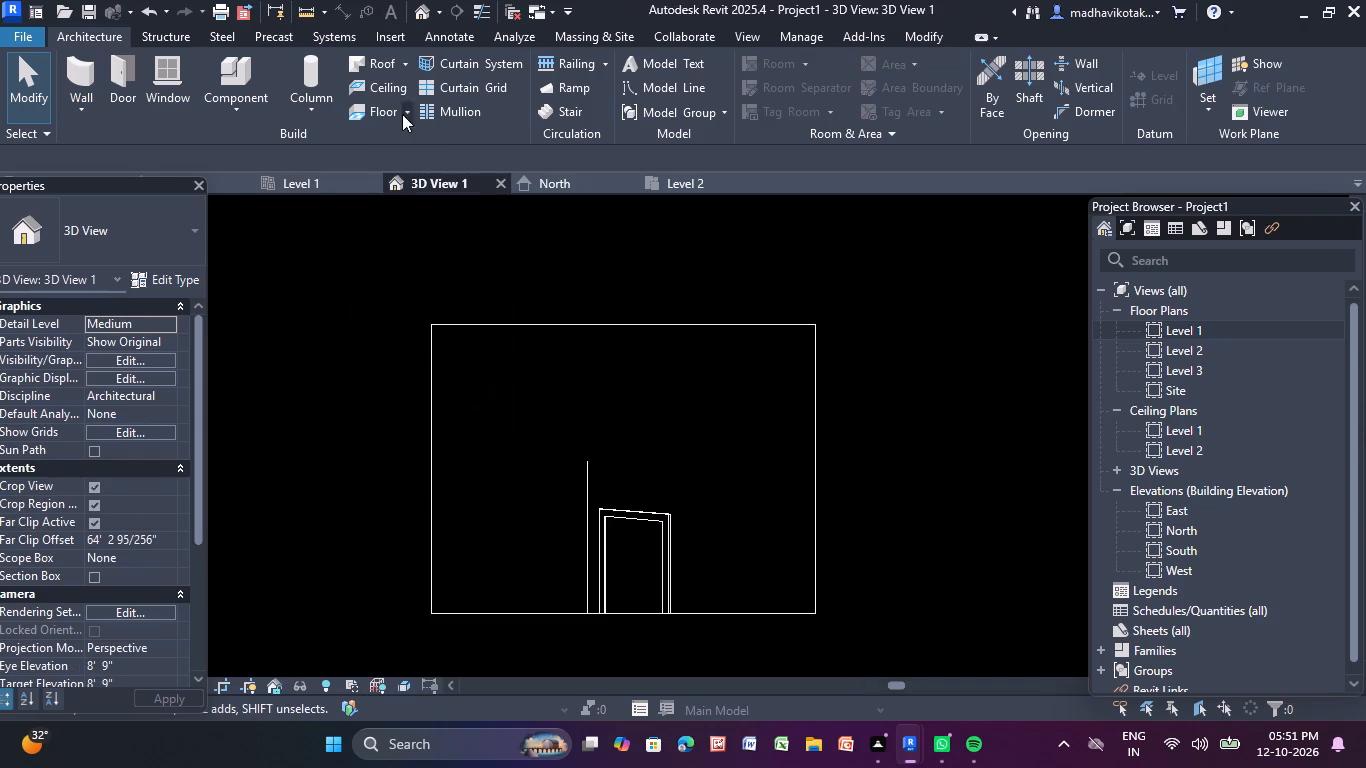
pyautogui.click(422, 25)
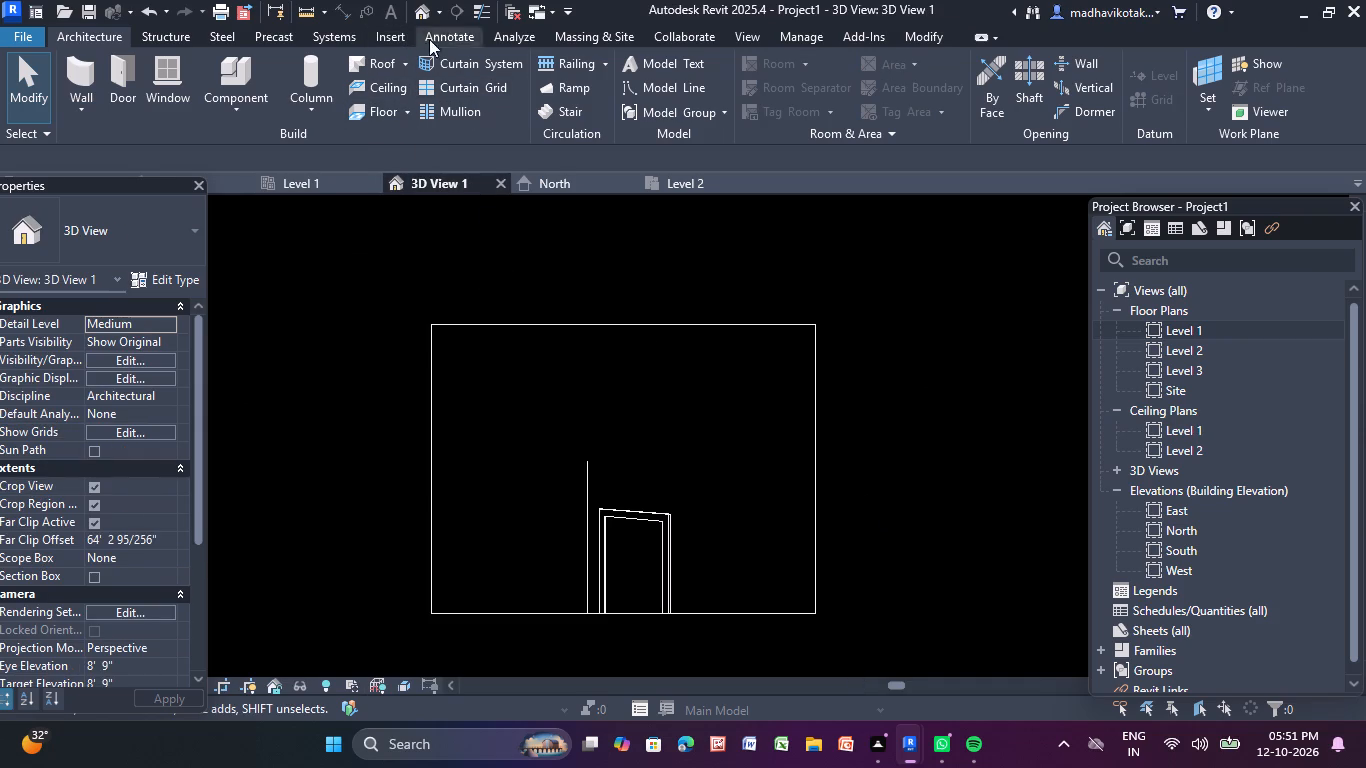
pyautogui.click(424, 16)
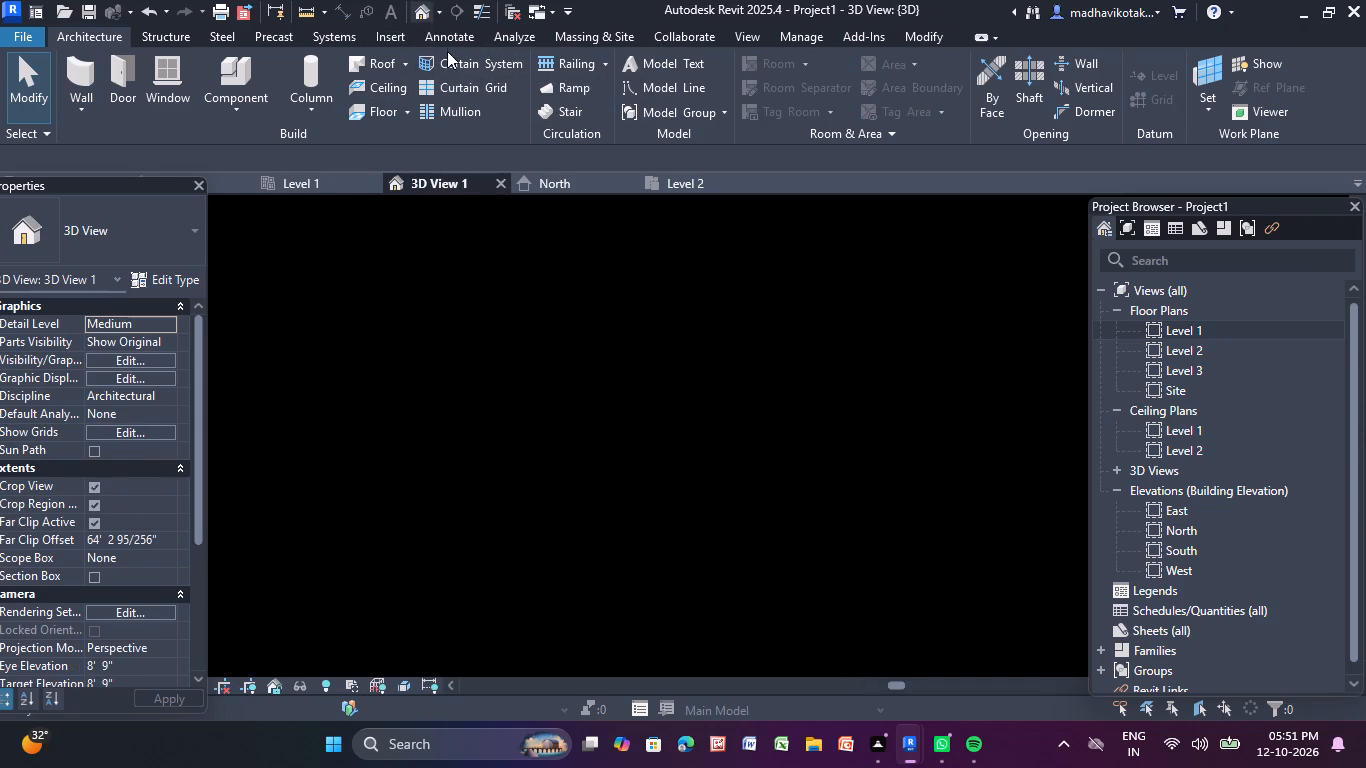
# In the default 3D view, delete the leftover roof, floor slab and layout lines of the removed building.
pyautogui.click(757, 437)
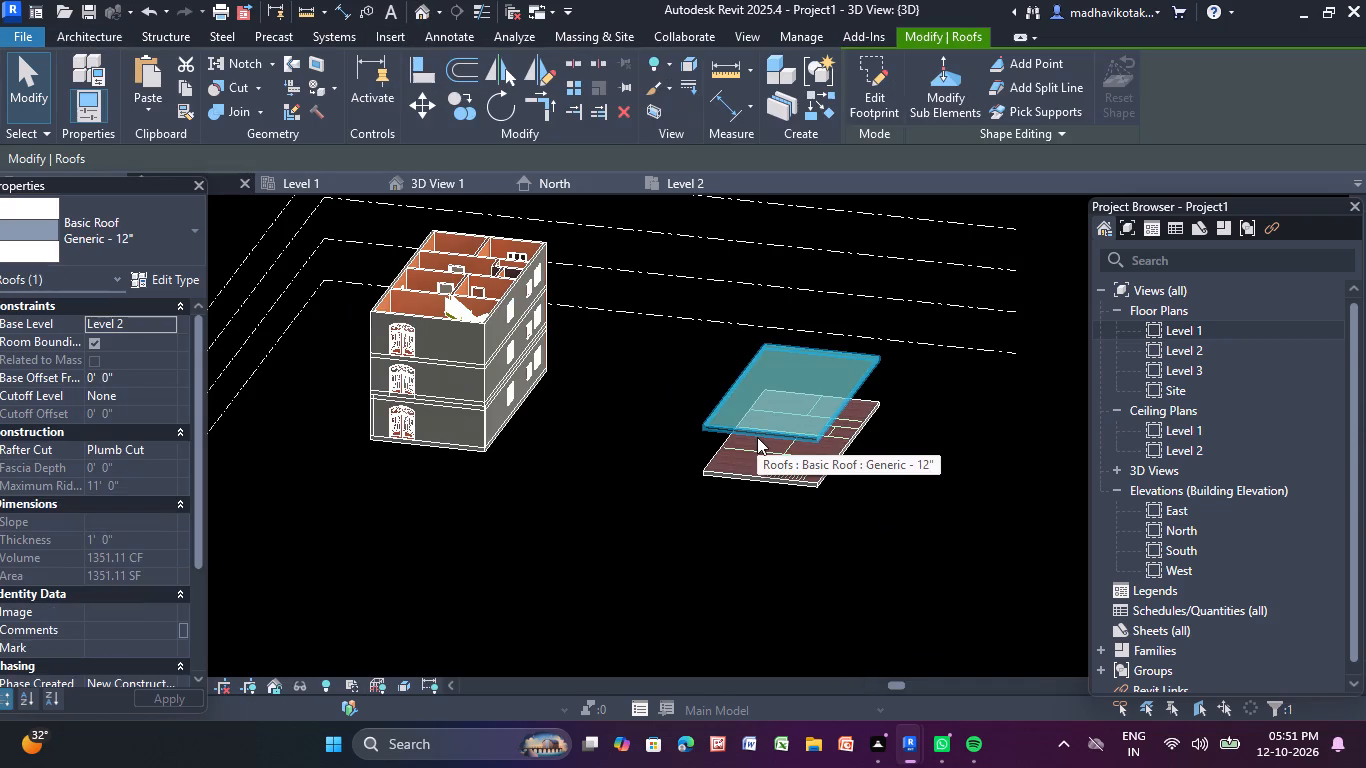
pyautogui.press('Delete')
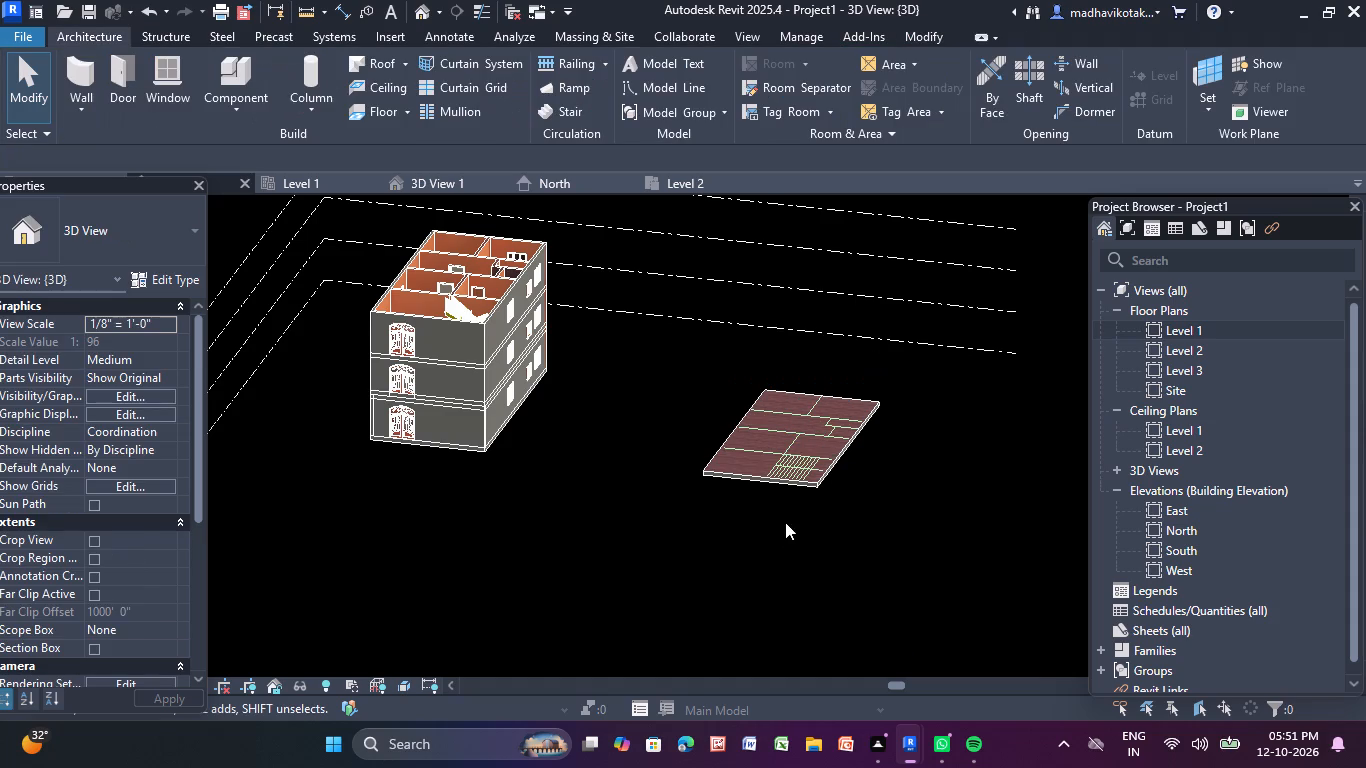
pyautogui.click(789, 479)
pyautogui.press('Delete')
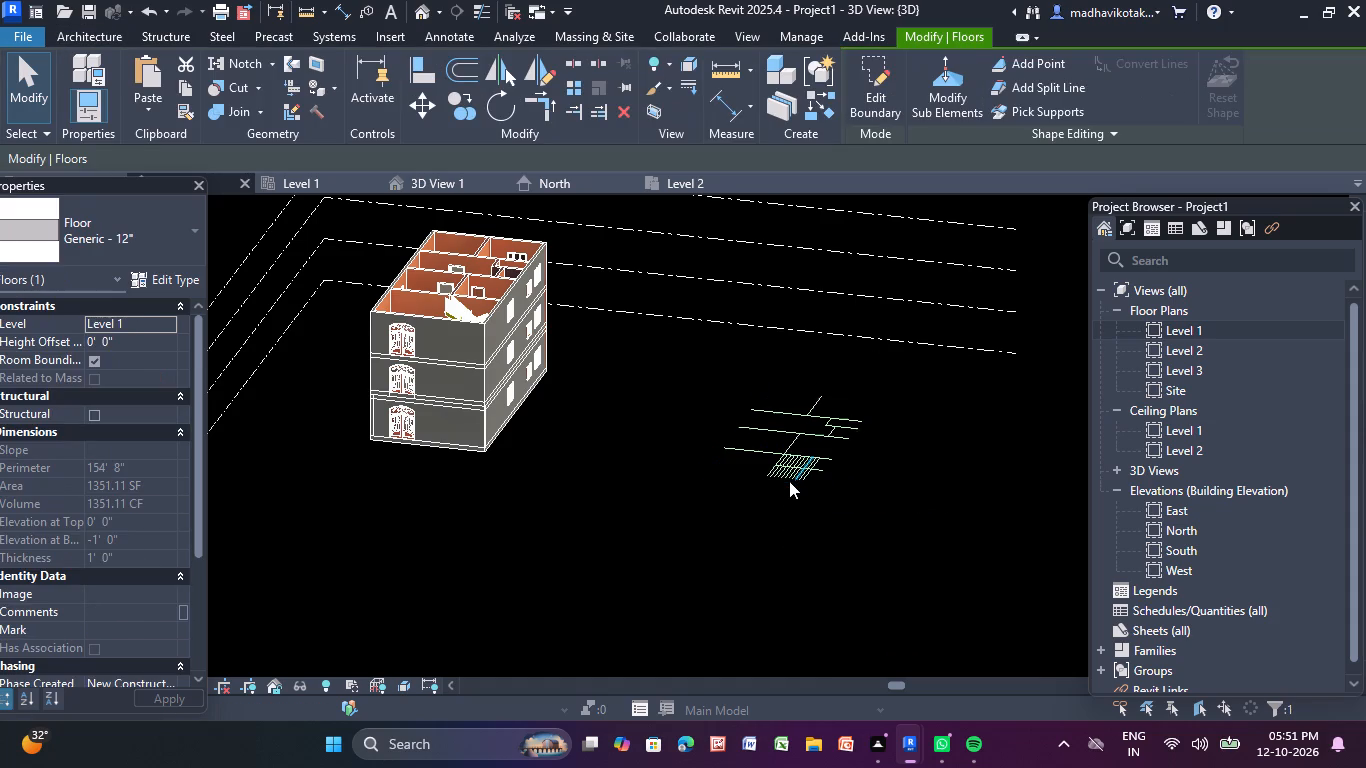
pyautogui.moveTo(688, 349); pyautogui.dragTo(914, 574)
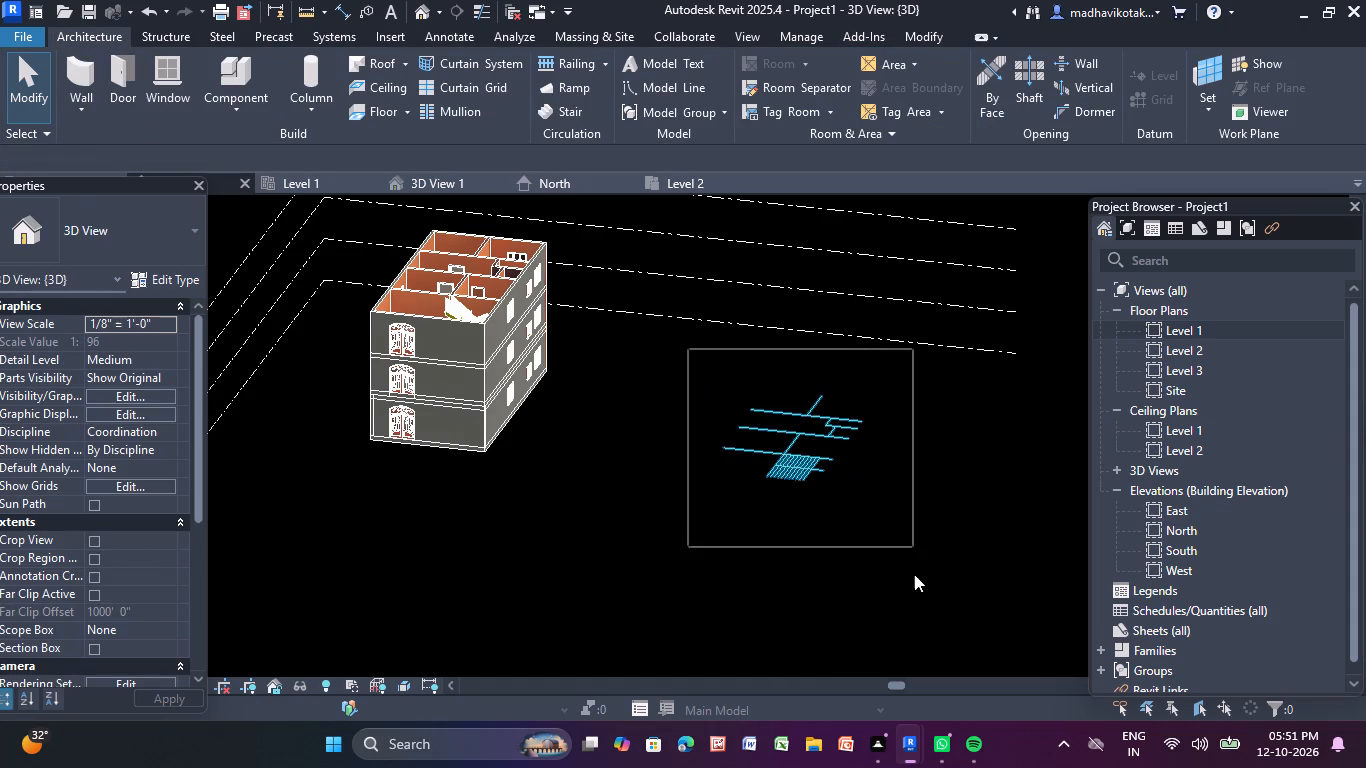
pyautogui.moveTo(914, 574); pyautogui.dragTo(916, 592)
pyautogui.press('Delete')
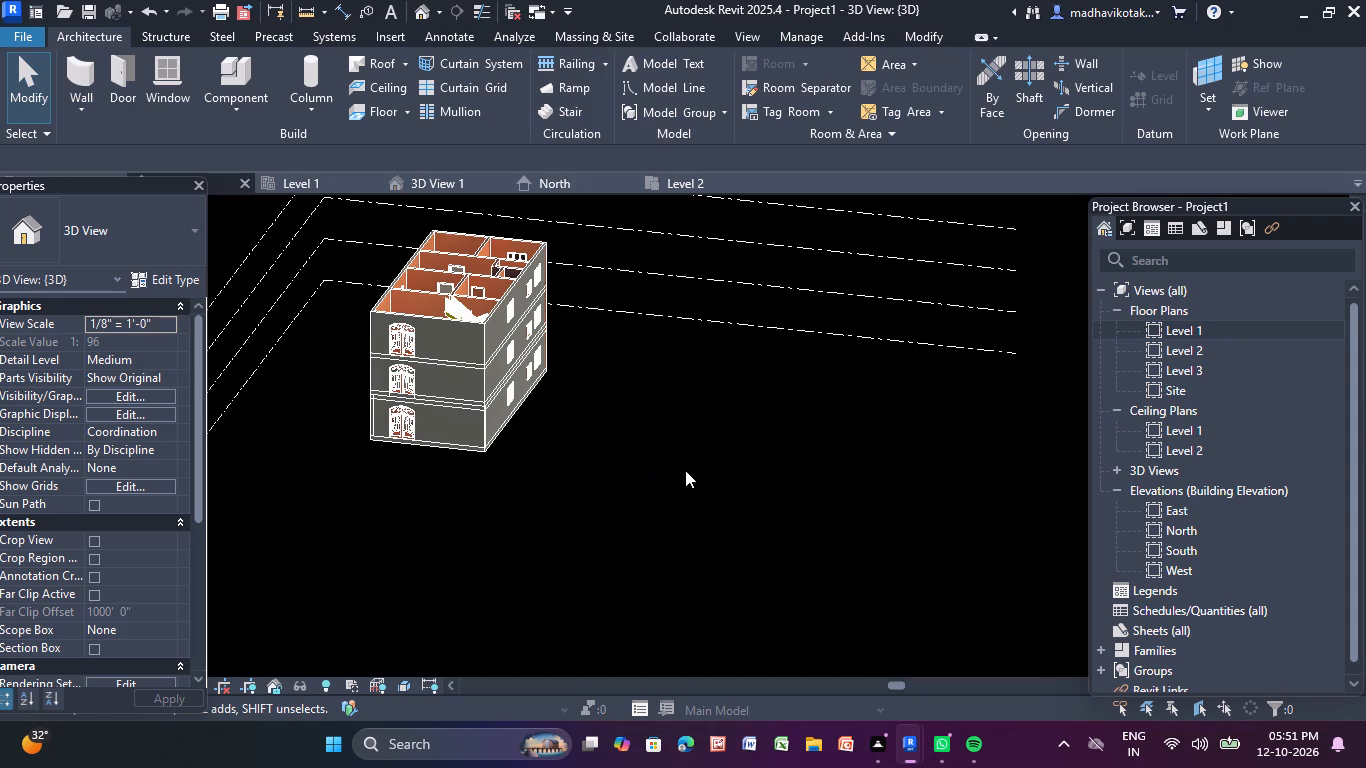
# Create a new floor plan view for Level 4.
pyautogui.moveTo(596, 468); pyautogui.dragTo(642, 483, button='middle')
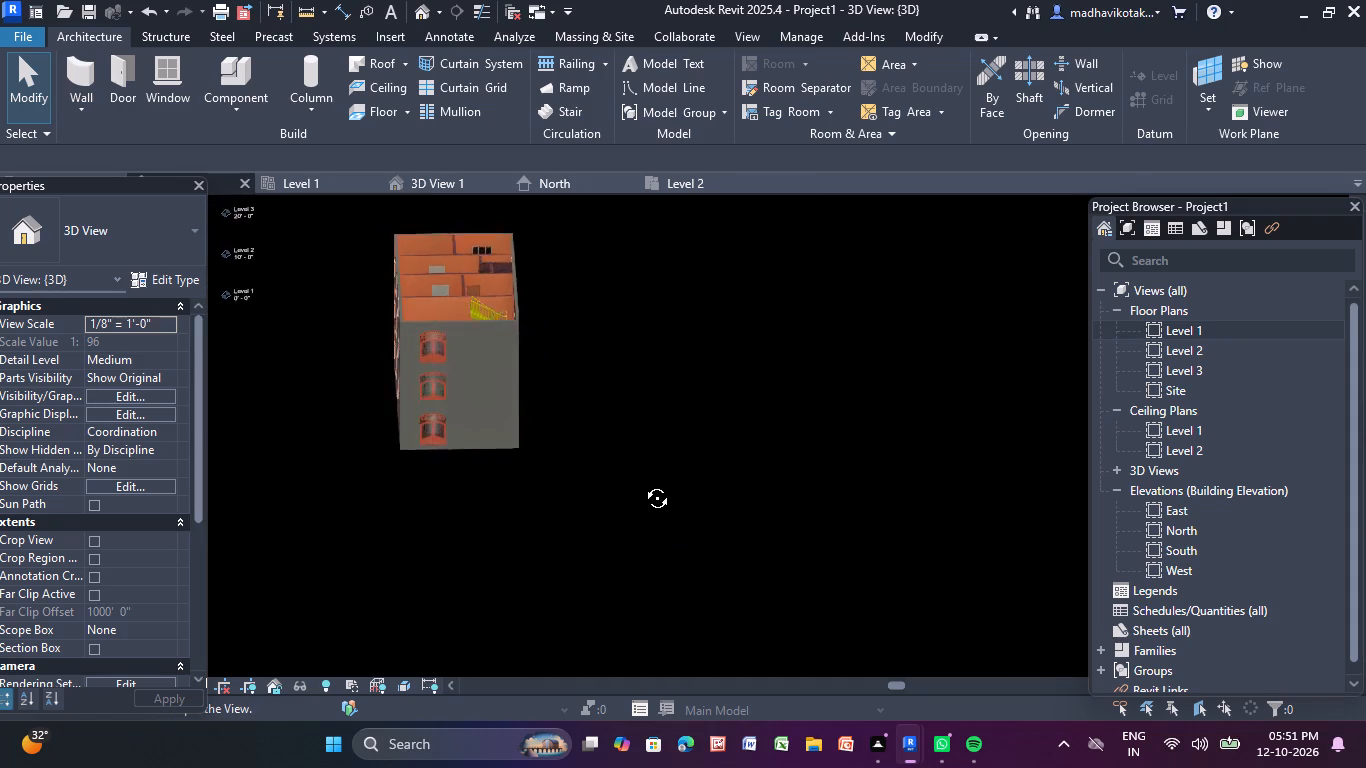
pyautogui.moveTo(642, 483); pyautogui.dragTo(628, 414, button='middle')
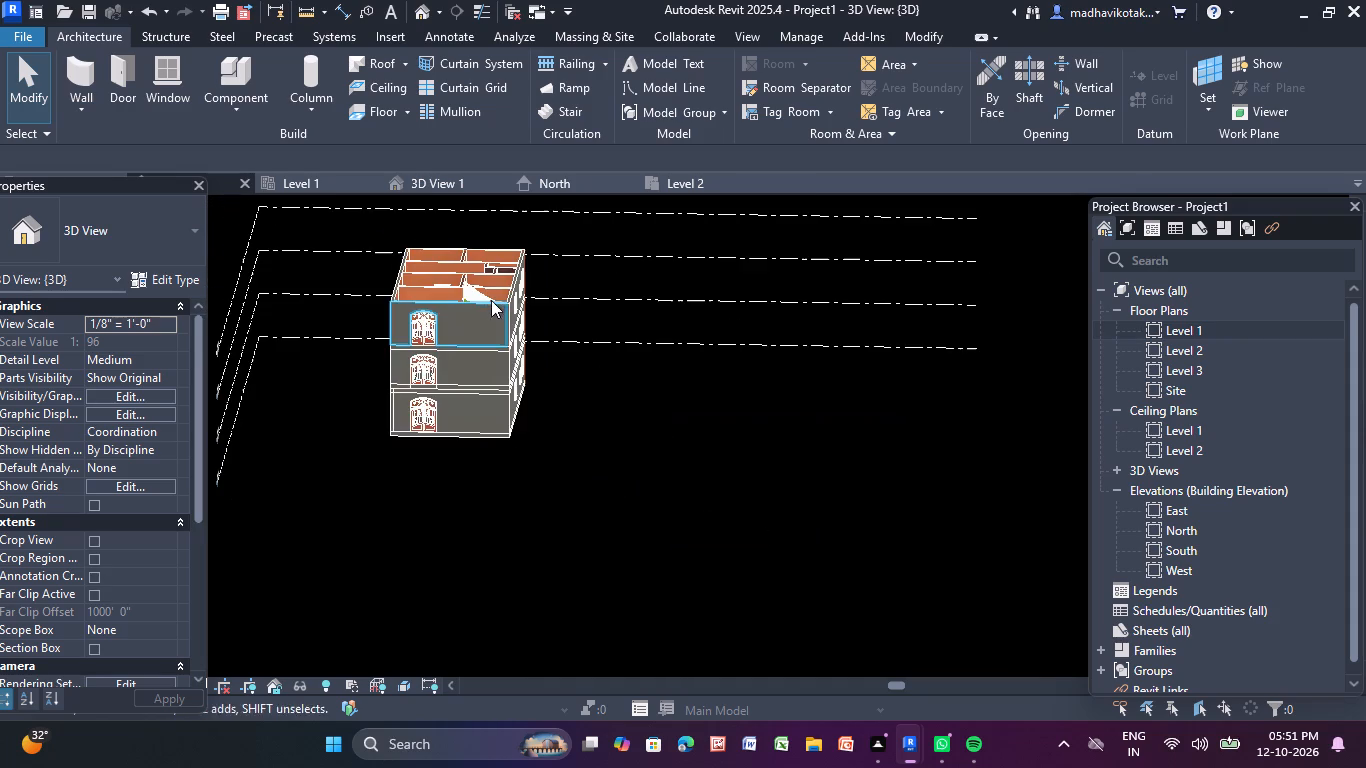
pyautogui.moveTo(559, 284); pyautogui.dragTo(575, 388, button='middle')
pyautogui.scroll(3, 543, 390)
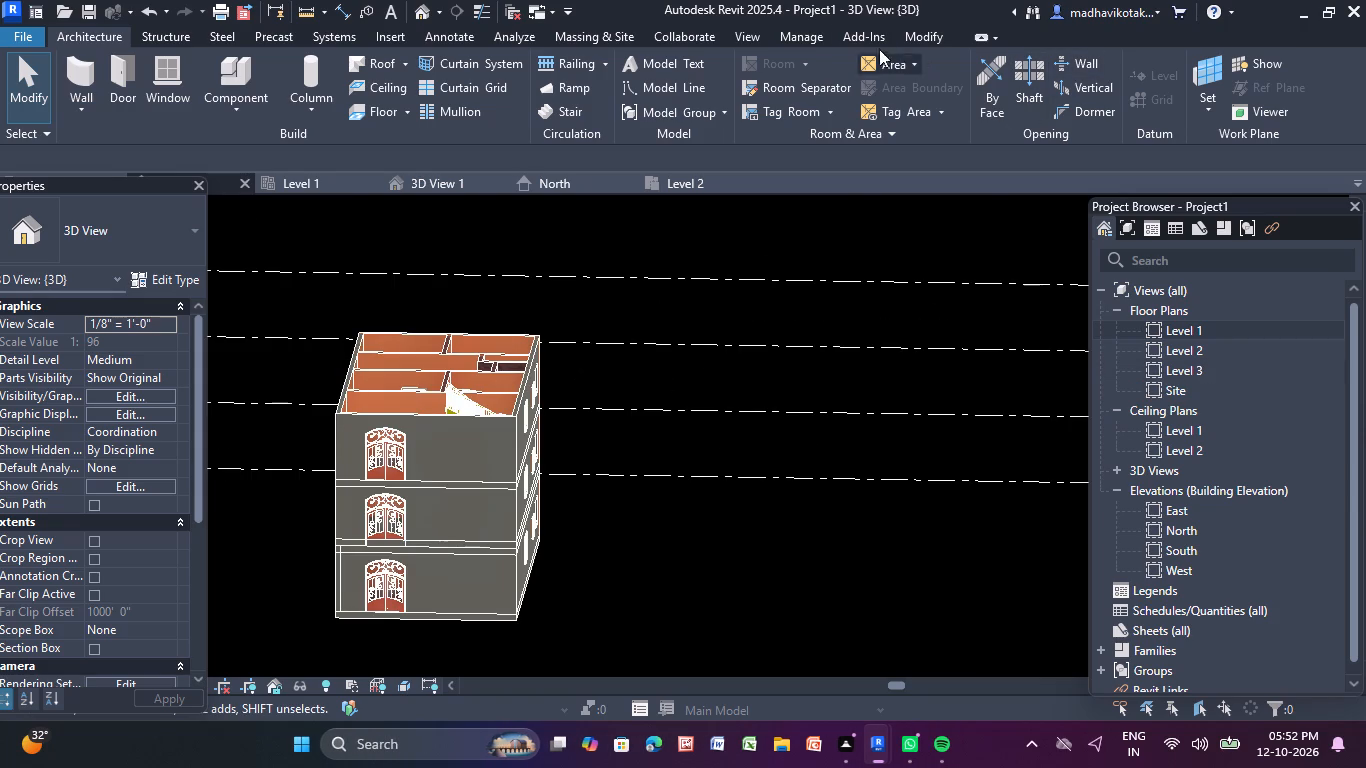
pyautogui.click(744, 34)
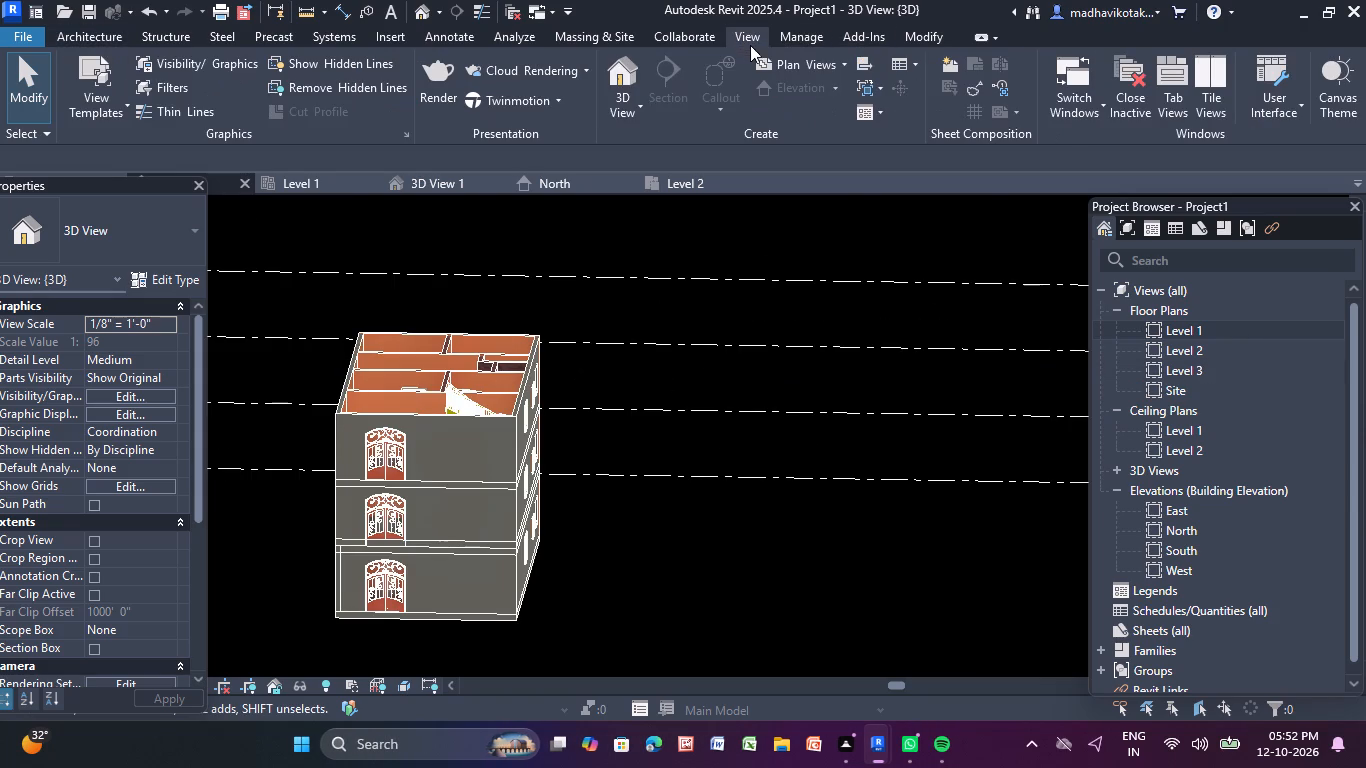
pyautogui.click(755, 36)
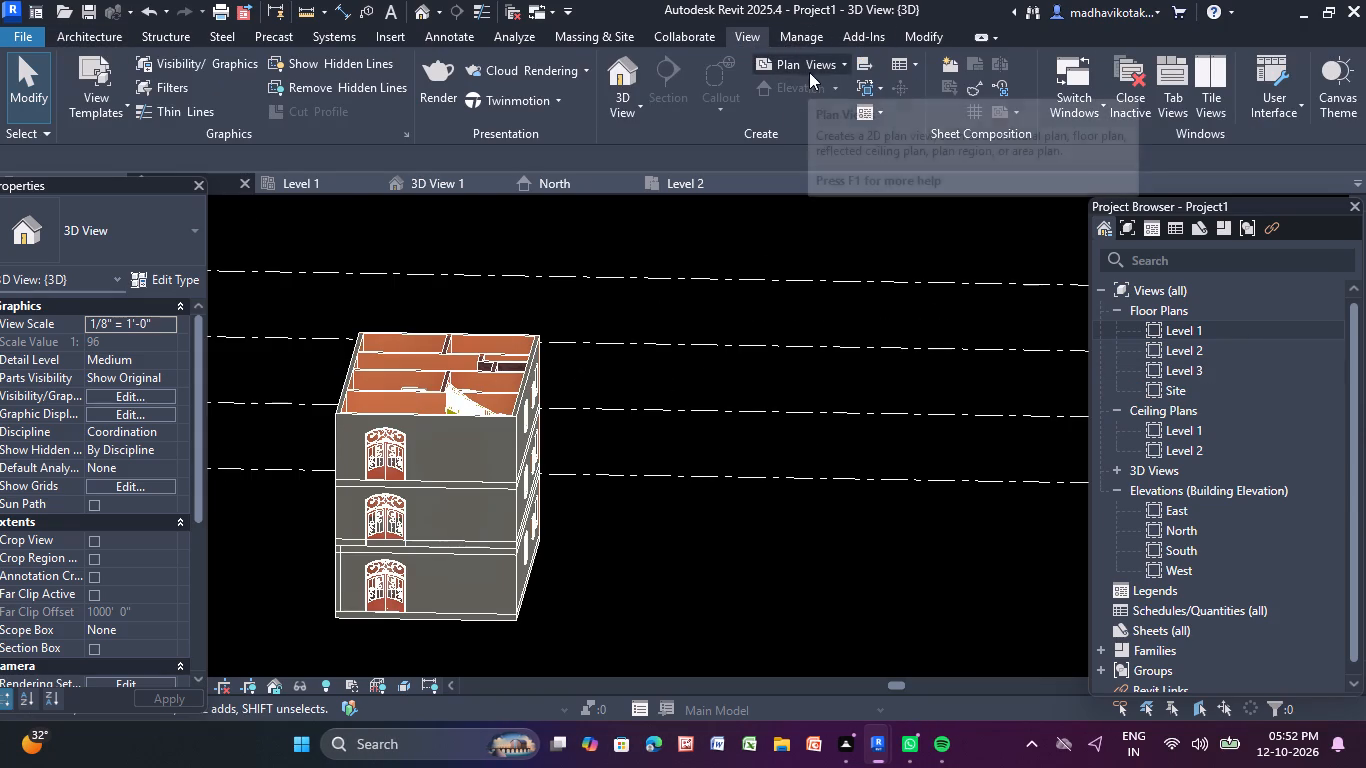
pyautogui.click(809, 71)
pyautogui.click(831, 91)
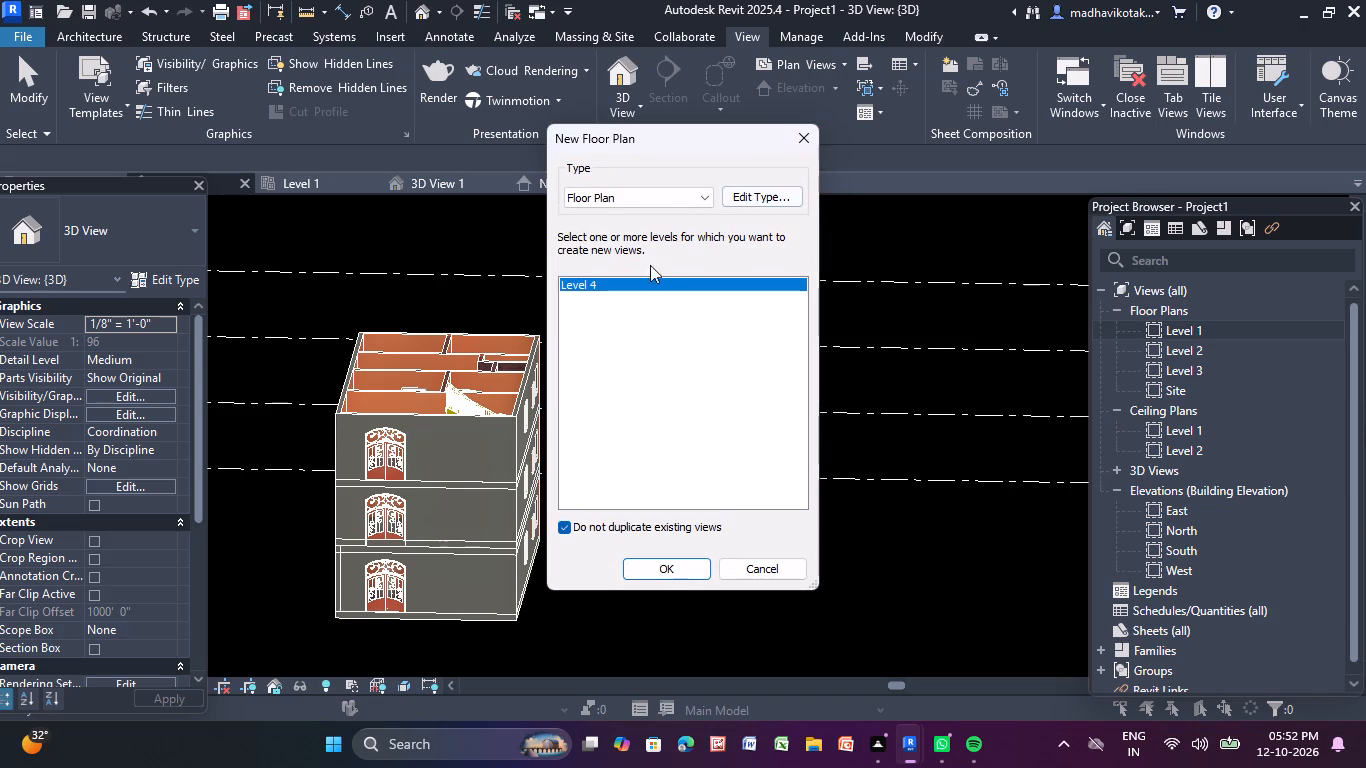
pyautogui.click(665, 563)
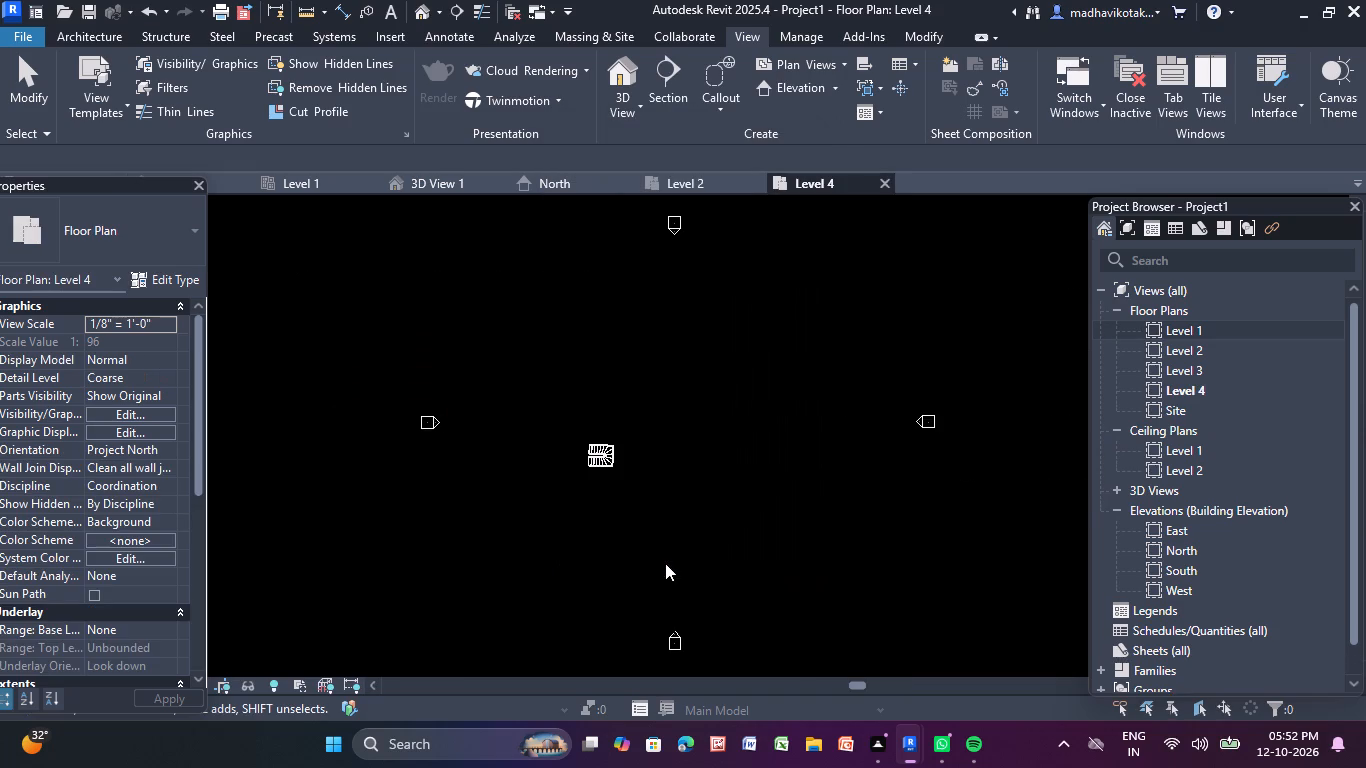
pyautogui.scroll(3, 750, 475)
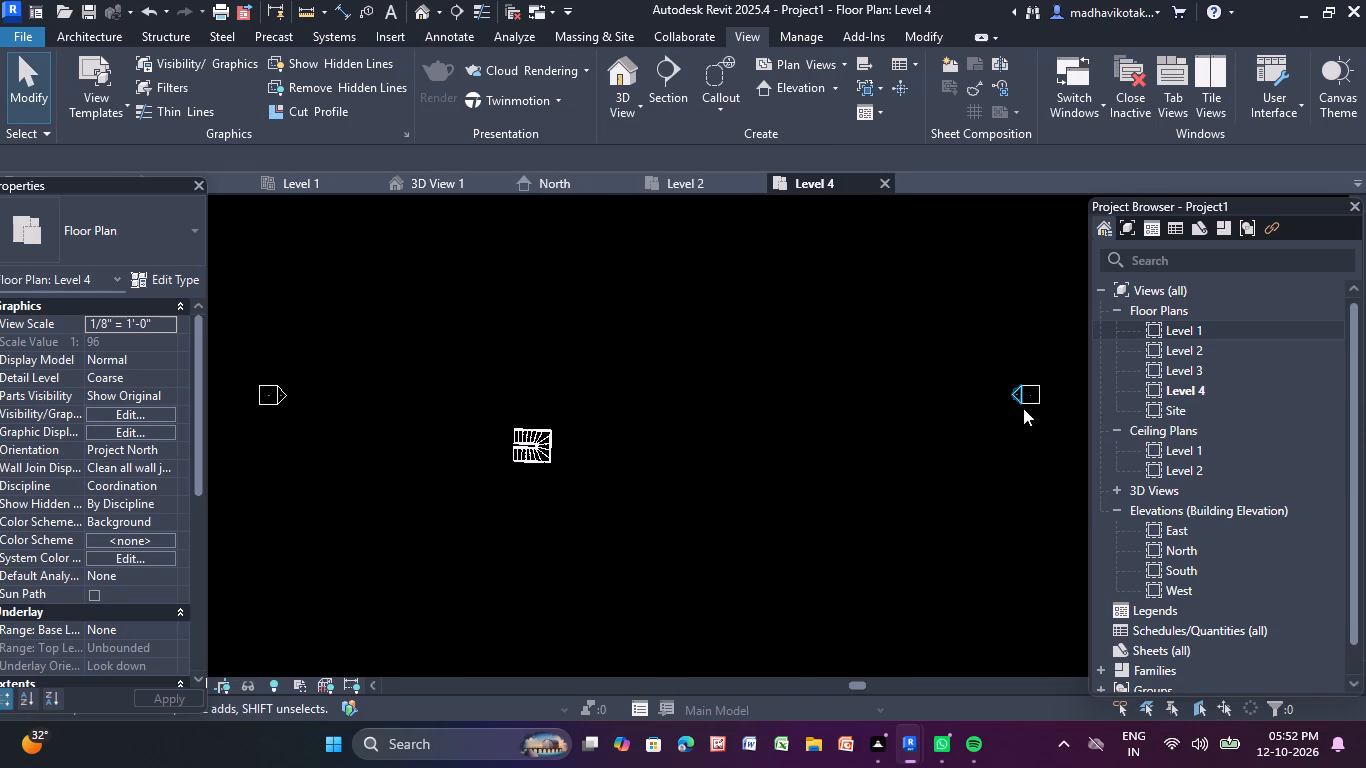
# In the Level 3 floor plan, create a flat Generic - 12" roof from a rectangular footprint along the outer walls, about 50'-8" long.
pyautogui.click(1187, 376)
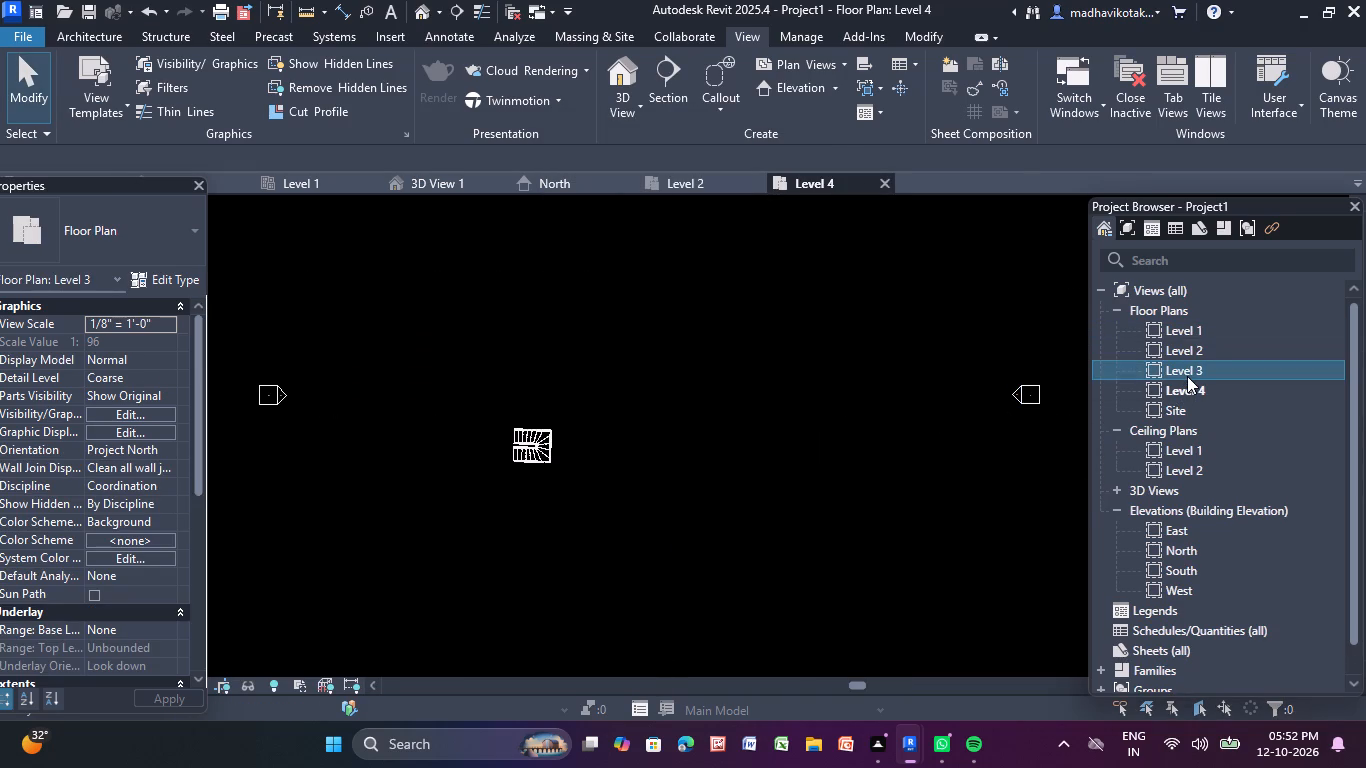
pyautogui.click(1187, 376)
pyautogui.moveTo(680, 415); pyautogui.dragTo(680, 421, button='middle')
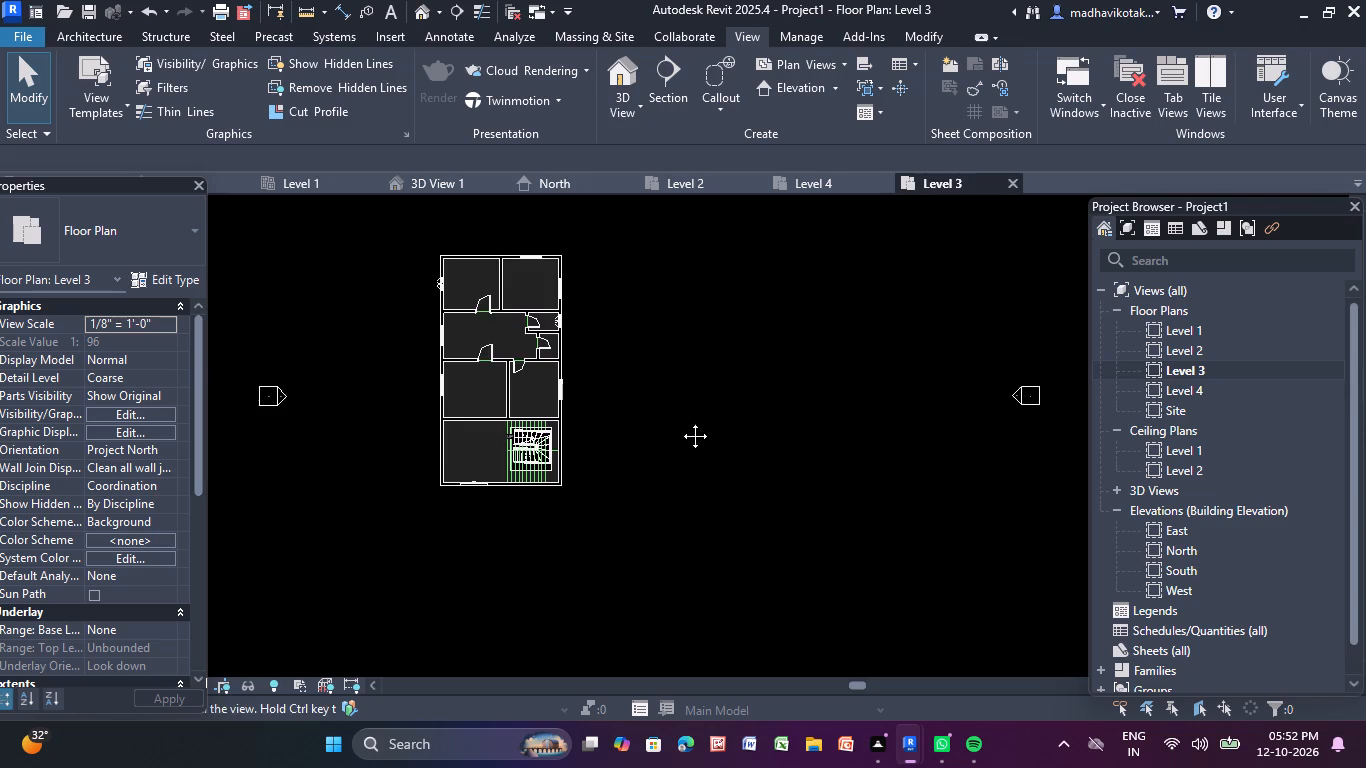
pyautogui.moveTo(680, 421); pyautogui.dragTo(760, 465, button='middle')
pyautogui.click(70, 36)
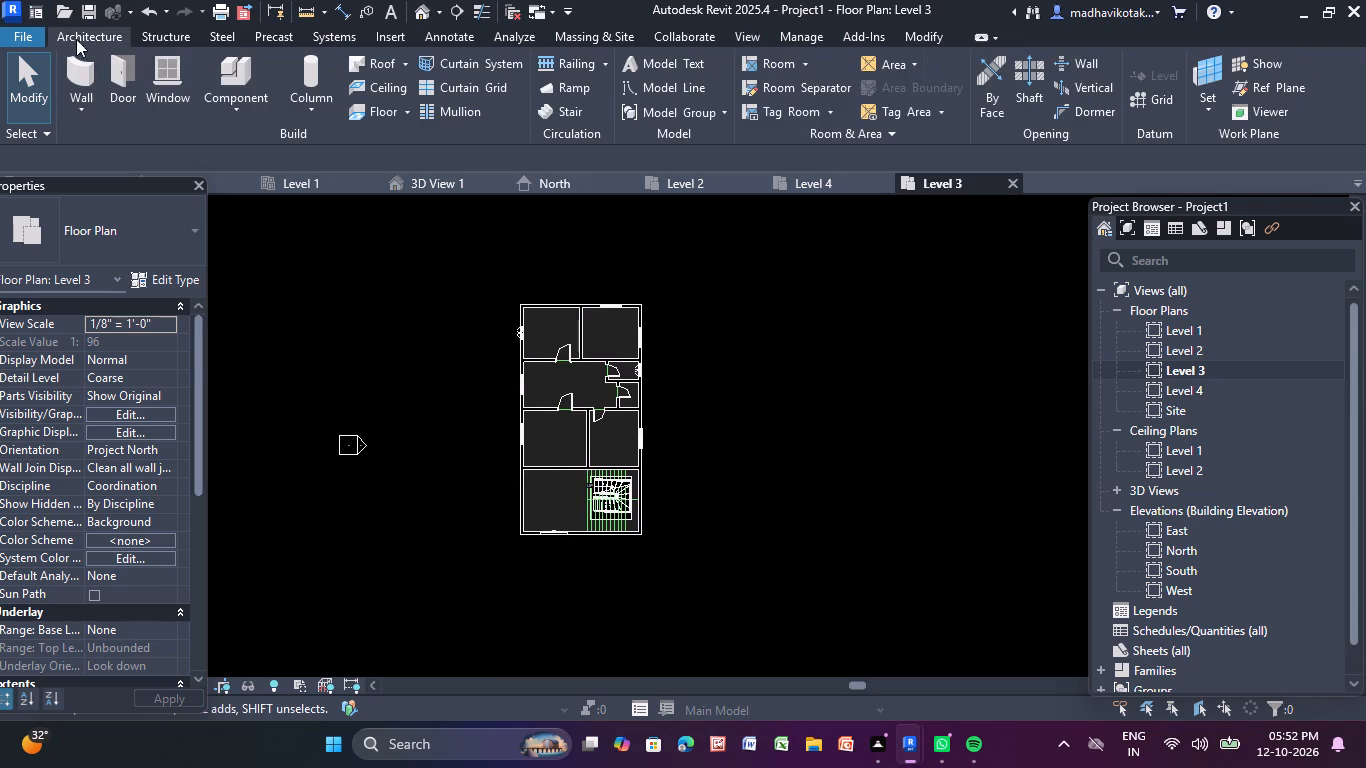
pyautogui.click(374, 63)
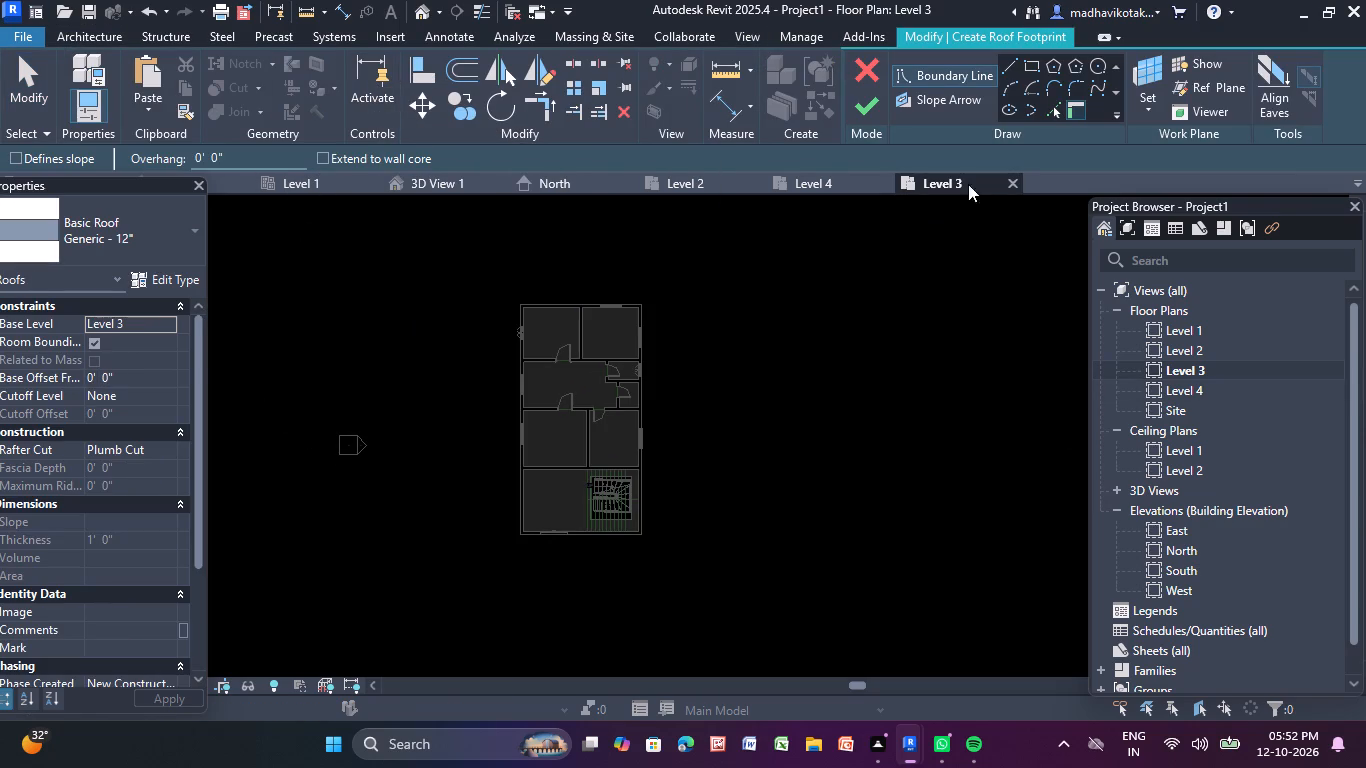
pyautogui.click(1035, 71)
pyautogui.scroll(4, 510, 320)
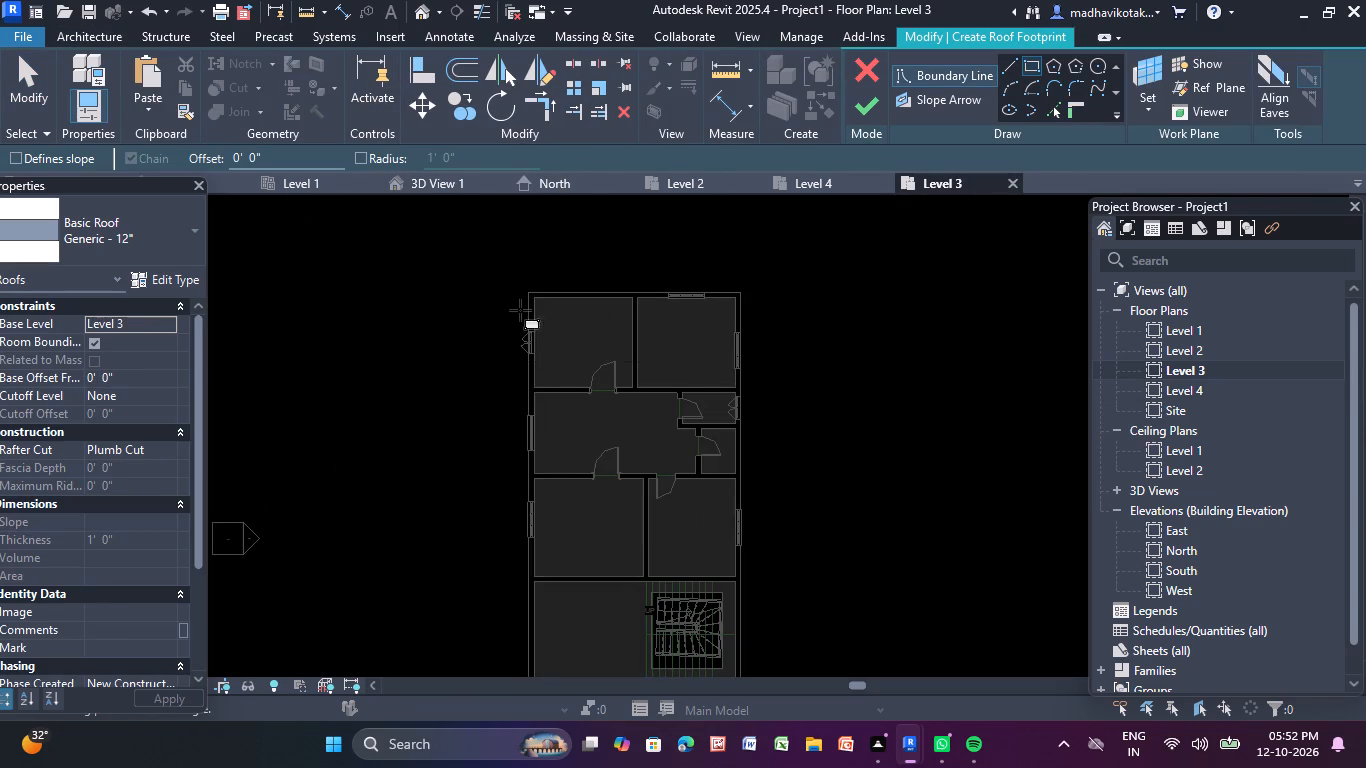
pyautogui.click(528, 293)
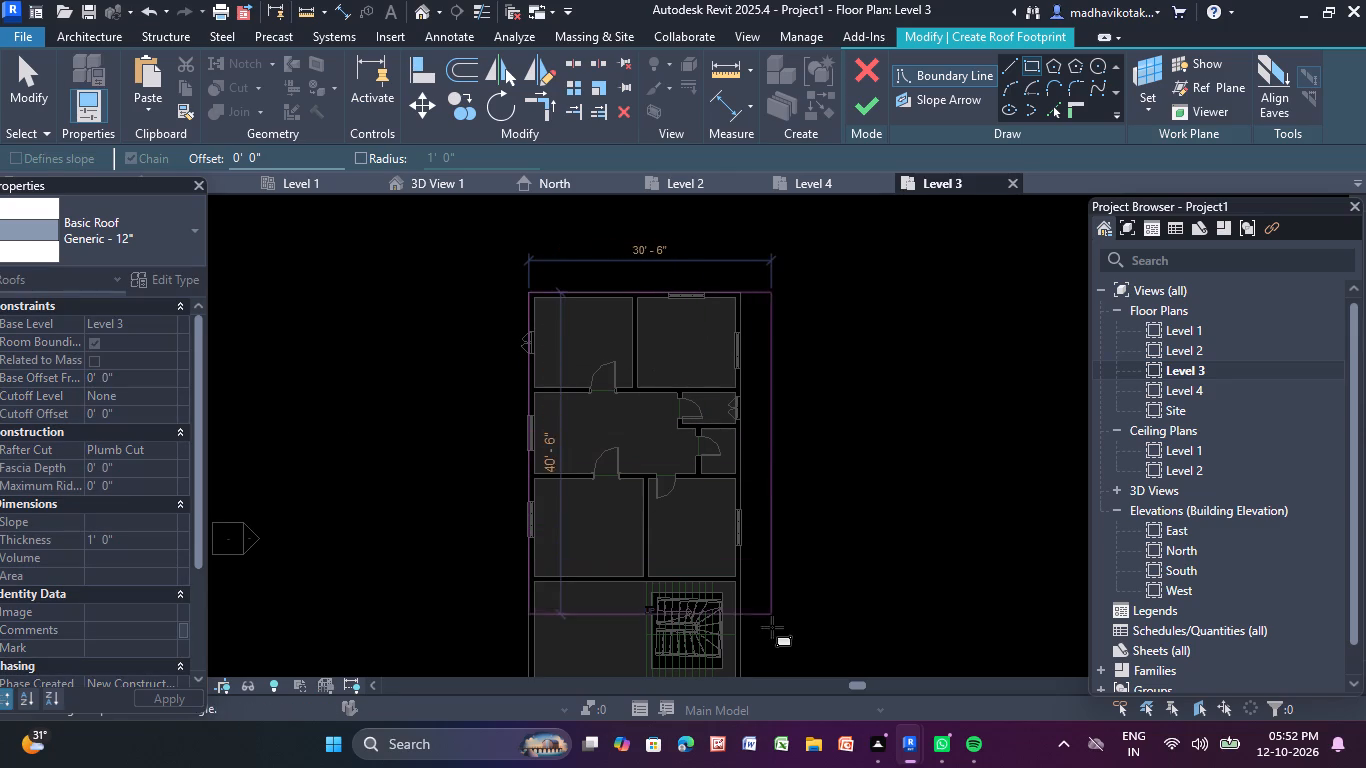
pyautogui.moveTo(772, 627); pyautogui.dragTo(719, 374, button='middle')
pyautogui.click(695, 445)
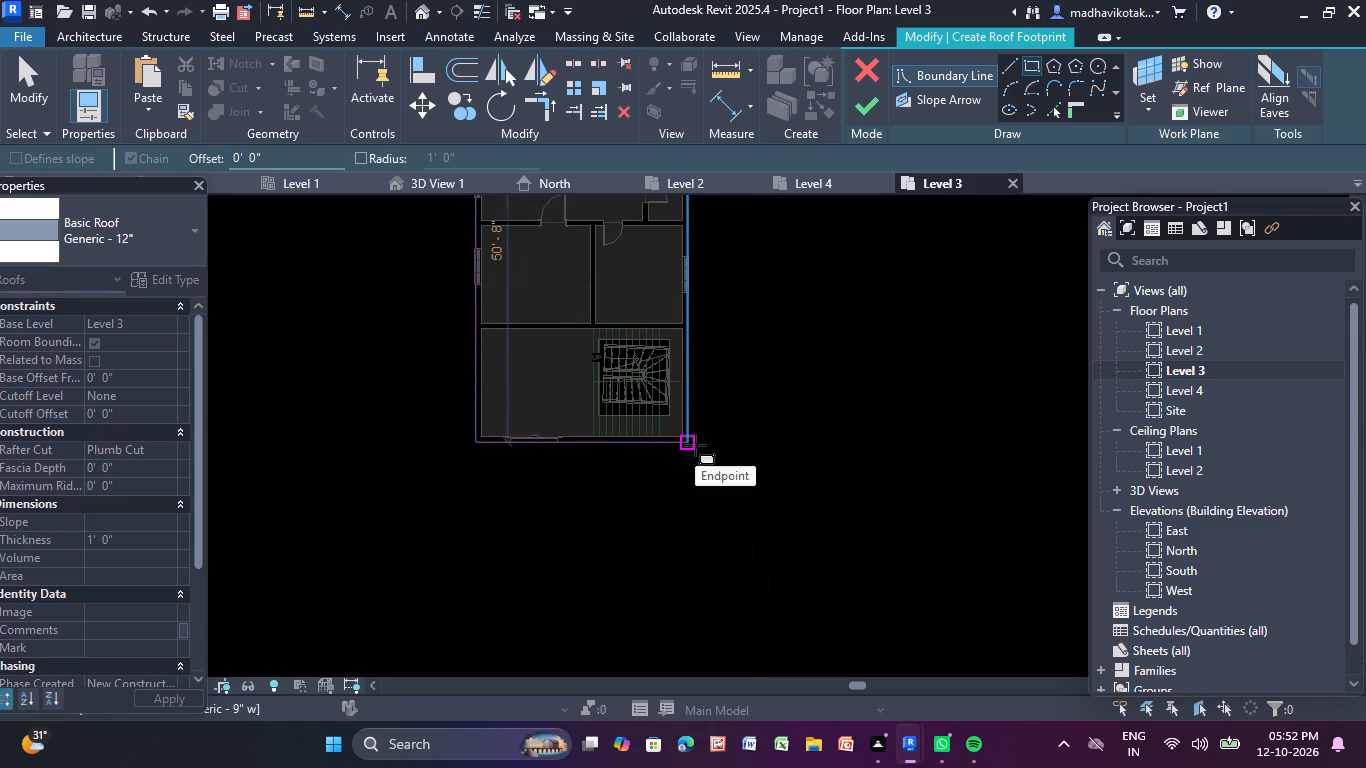
pyautogui.click(866, 107)
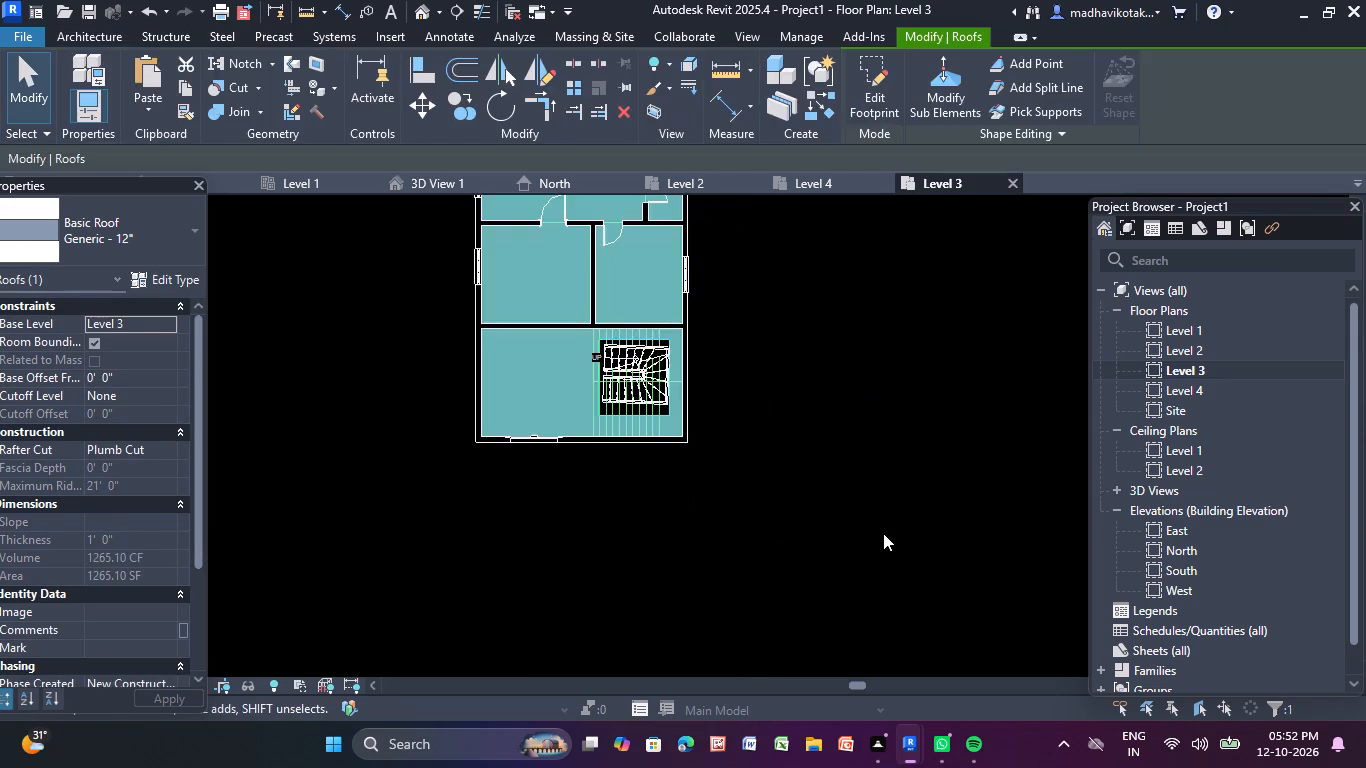
pyautogui.click(883, 532)
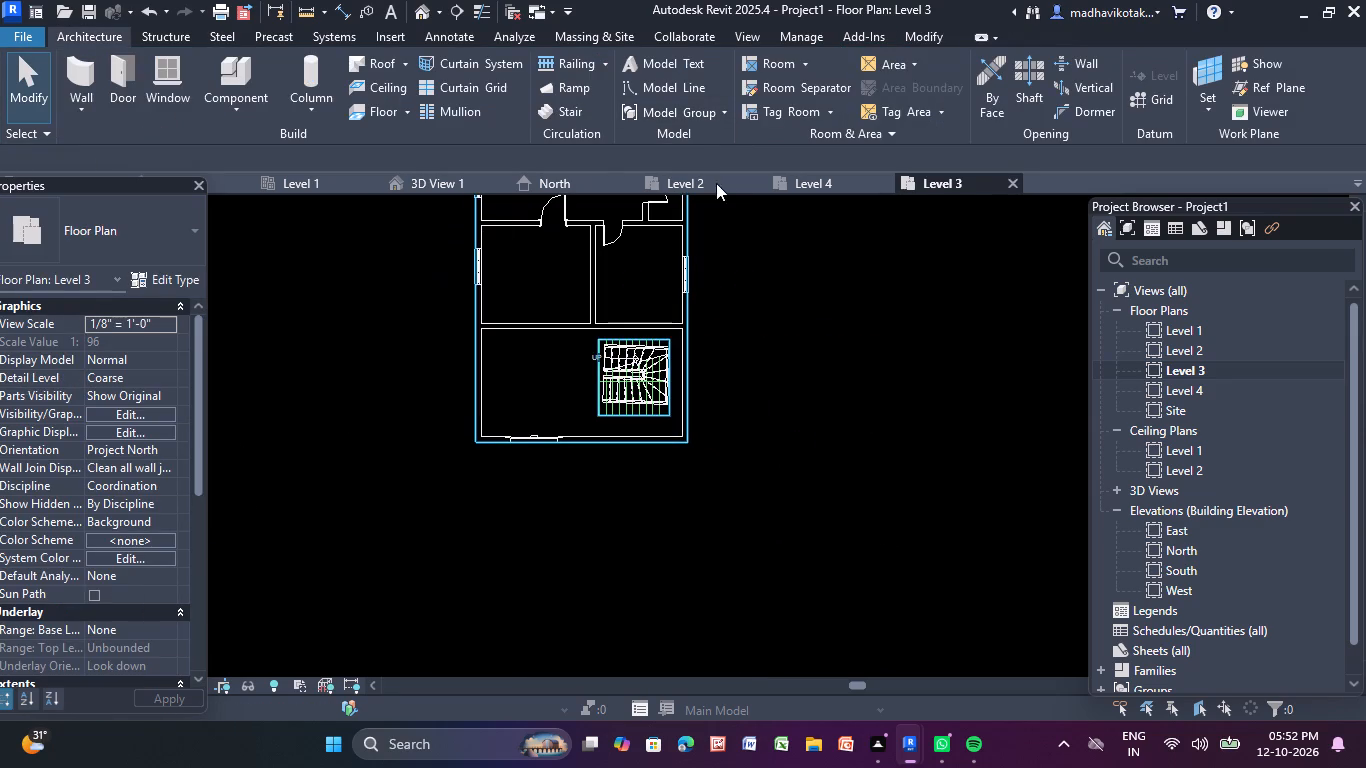
# In the default 3D view, examine where the new roof sits relative to the top storey and its Level 3 floor.
pyautogui.click(429, 12)
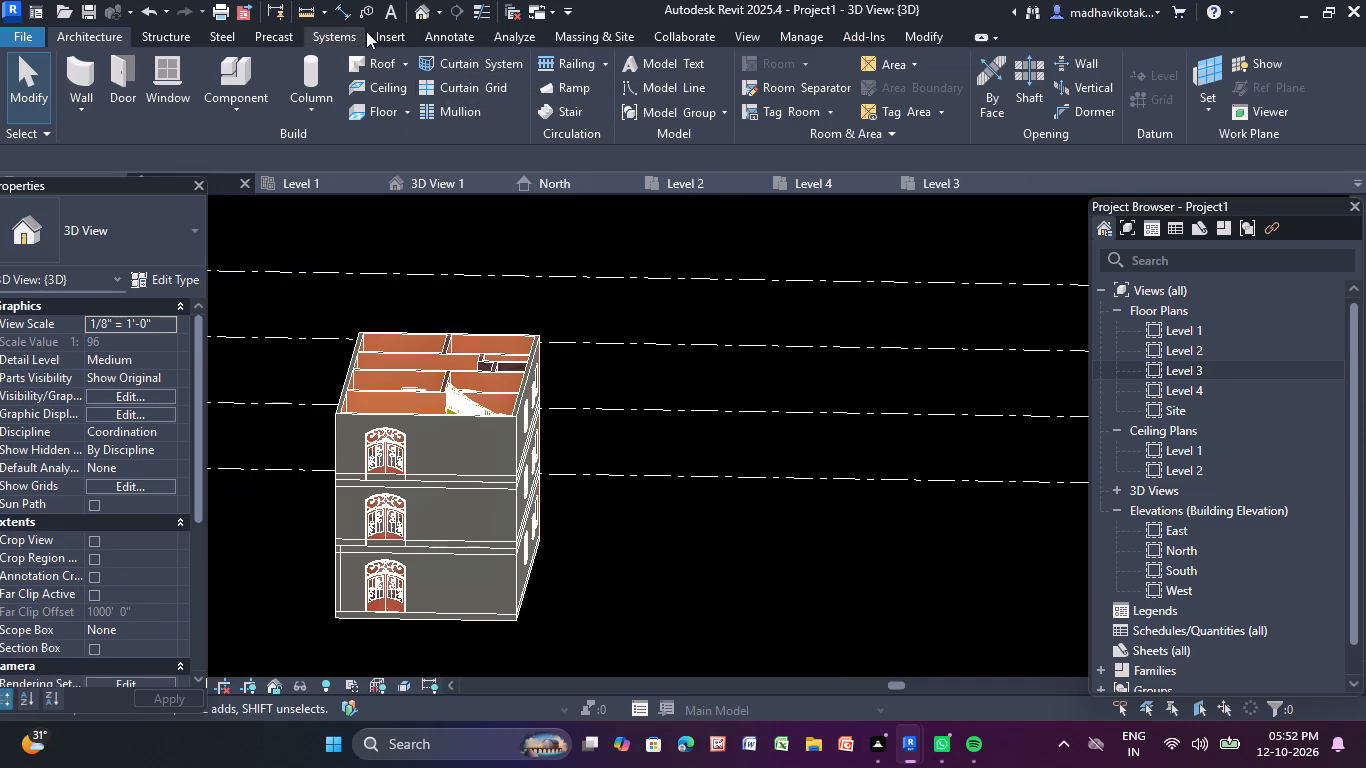
pyautogui.scroll(4, 504, 486)
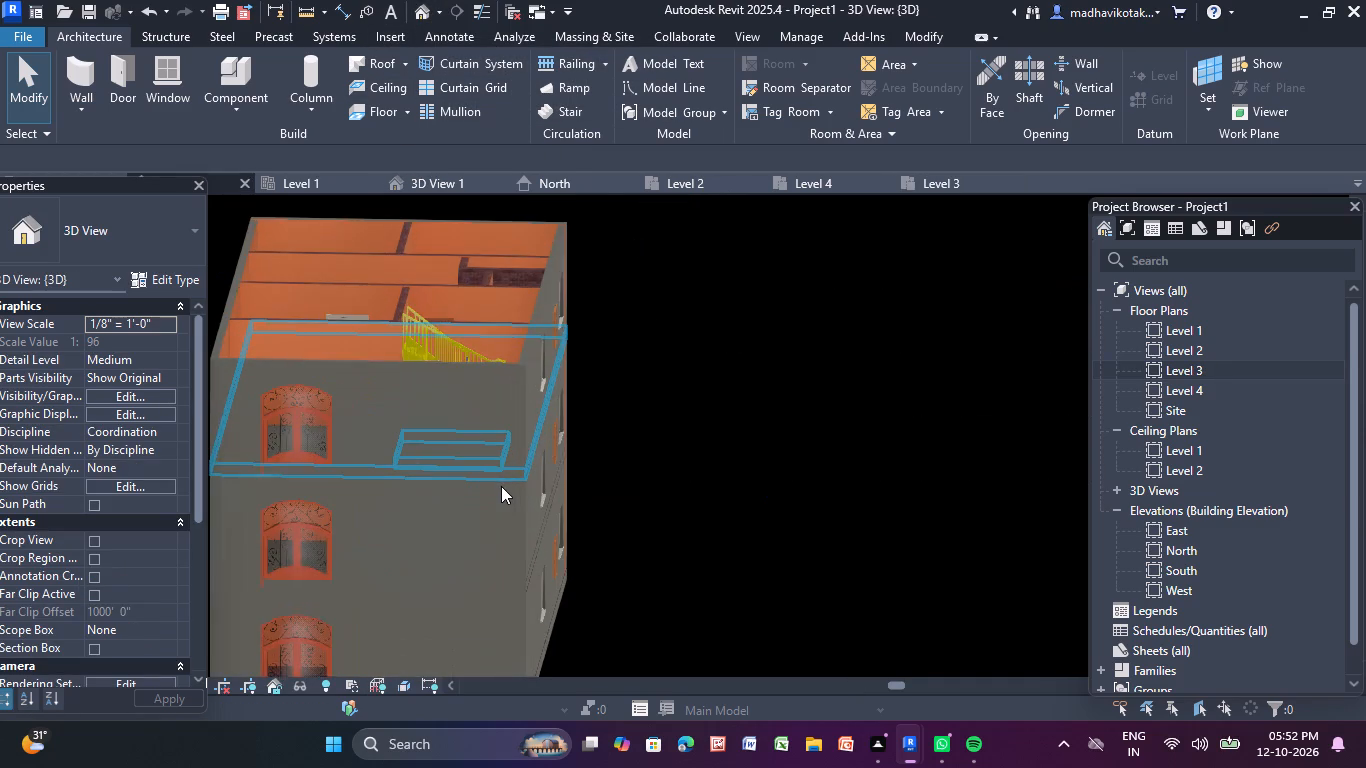
pyautogui.click(488, 475)
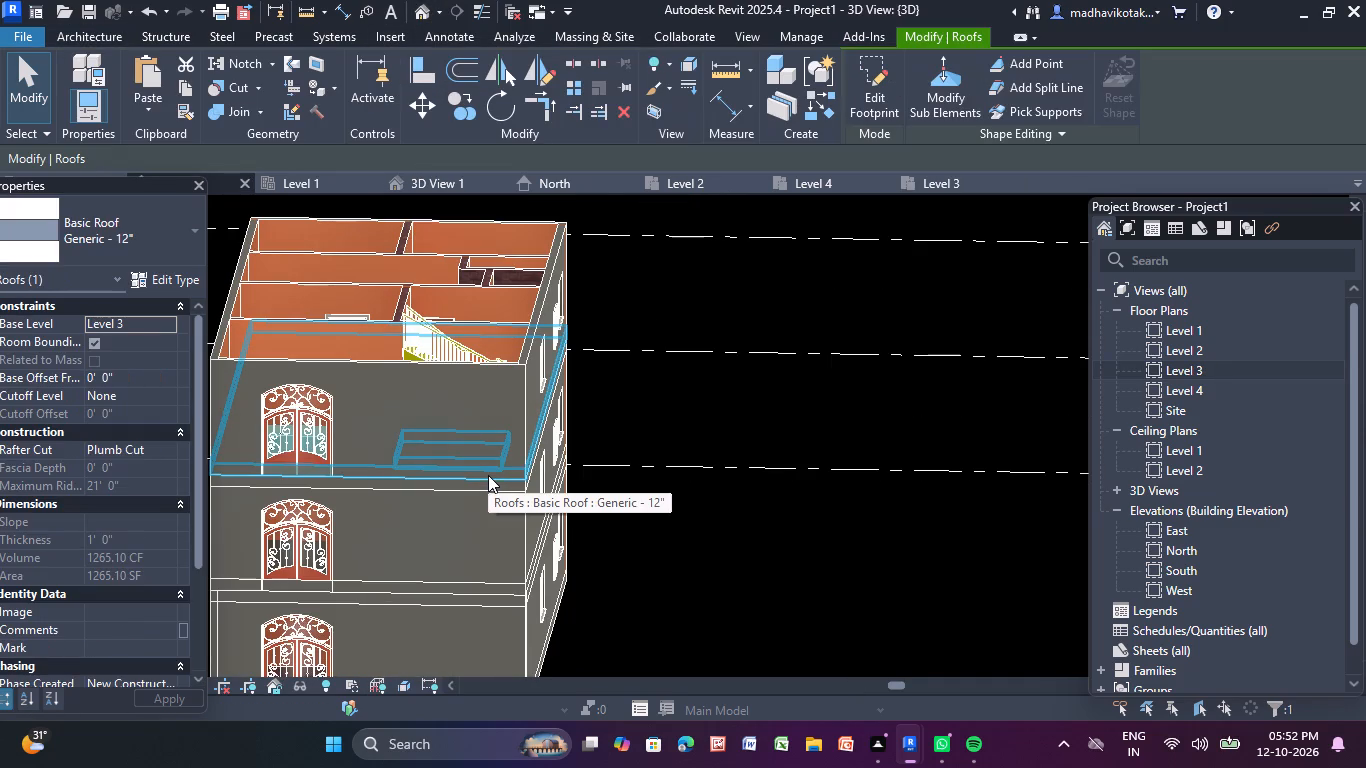
pyautogui.click(474, 490)
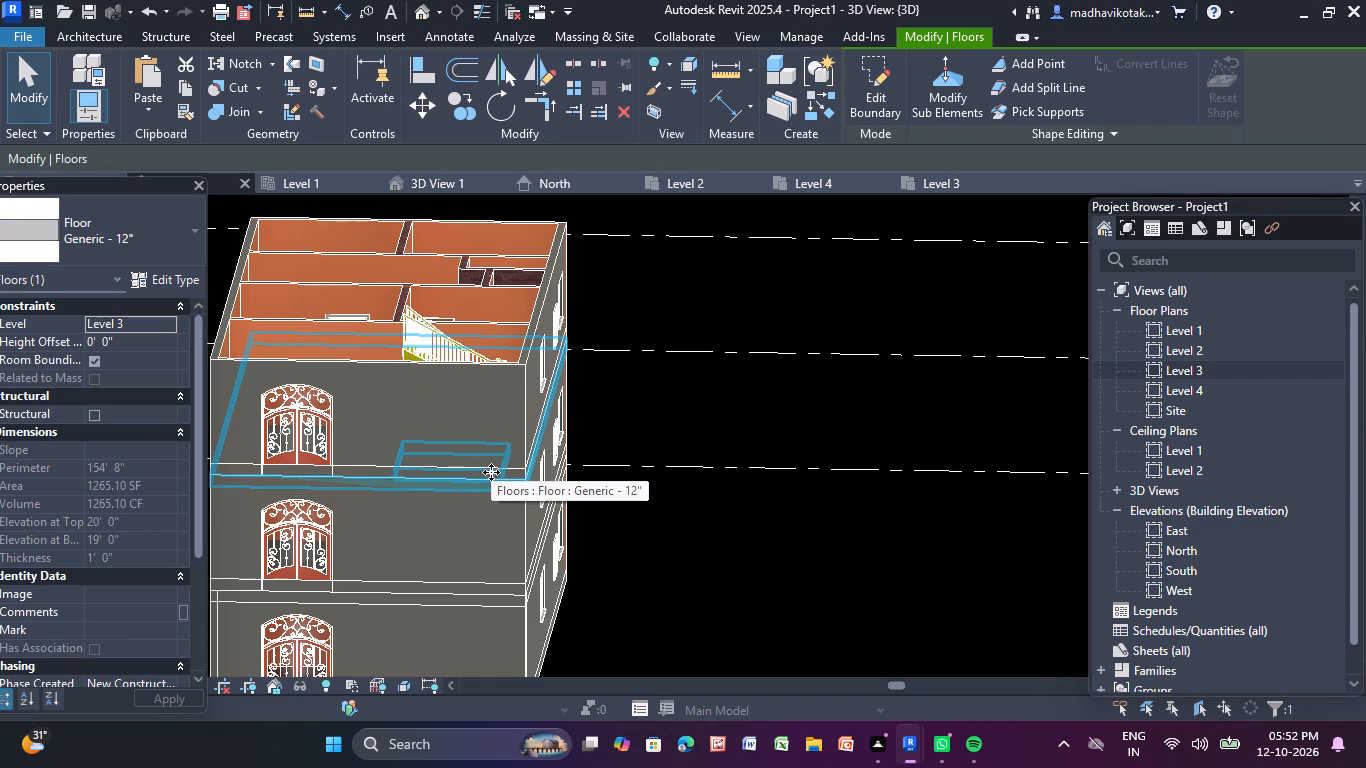
pyautogui.press('Escape')
pyautogui.press('Escape')
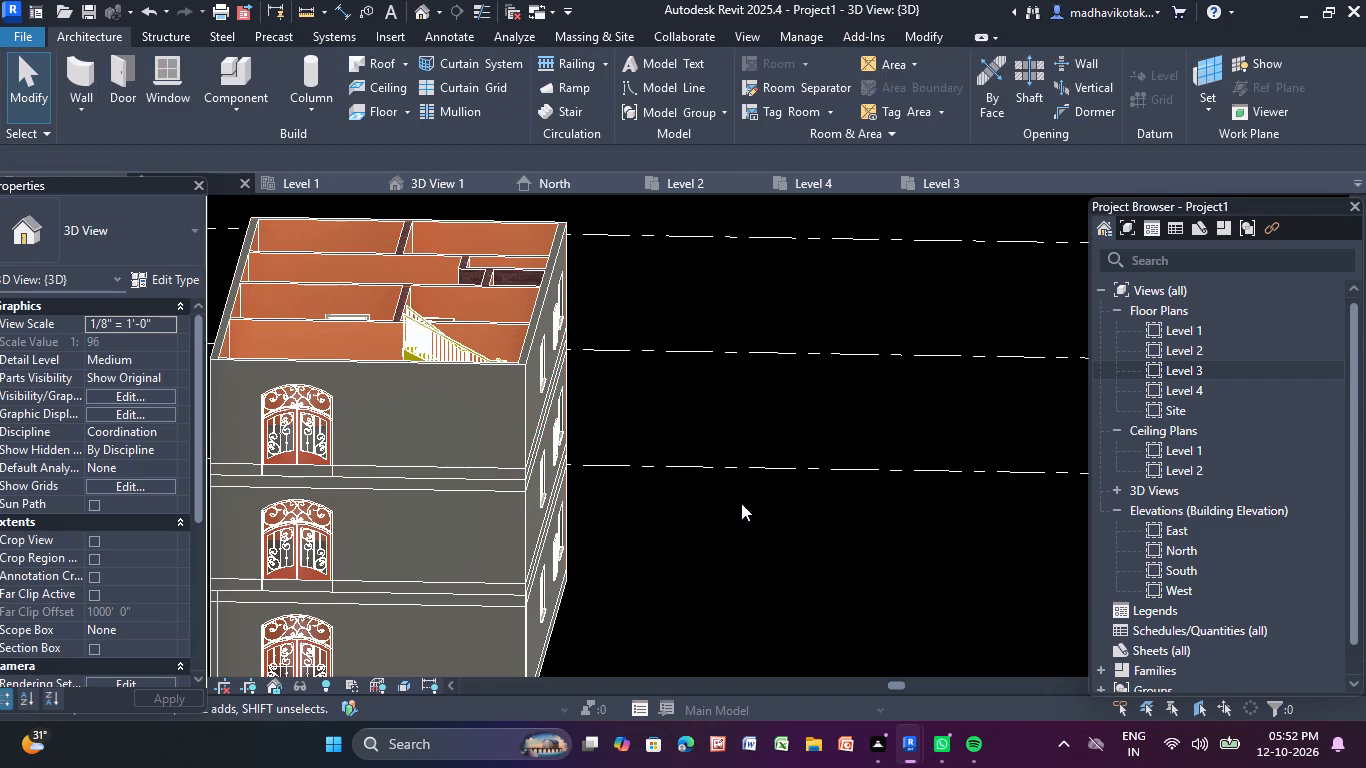
pyautogui.press('Escape')
pyautogui.press('Escape')
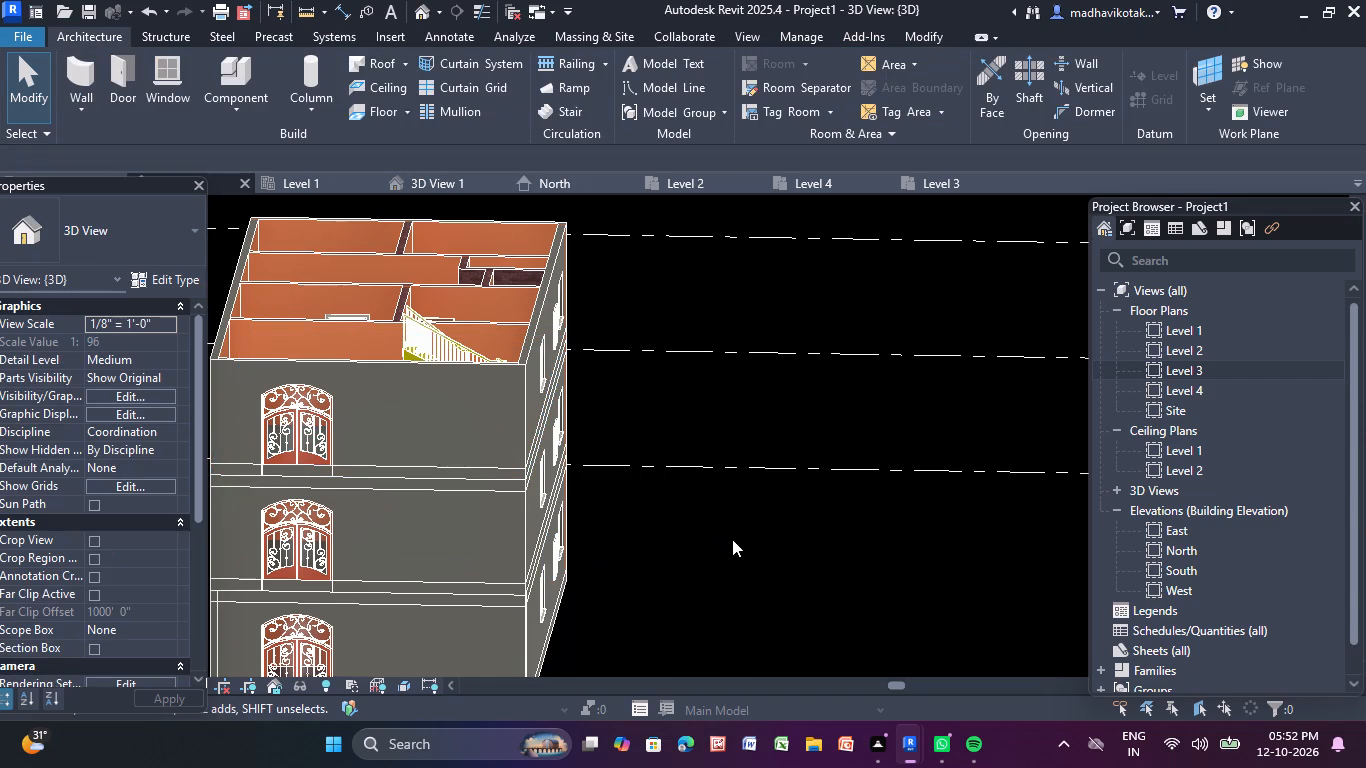
pyautogui.moveTo(732, 538); pyautogui.dragTo(796, 508, button='middle')
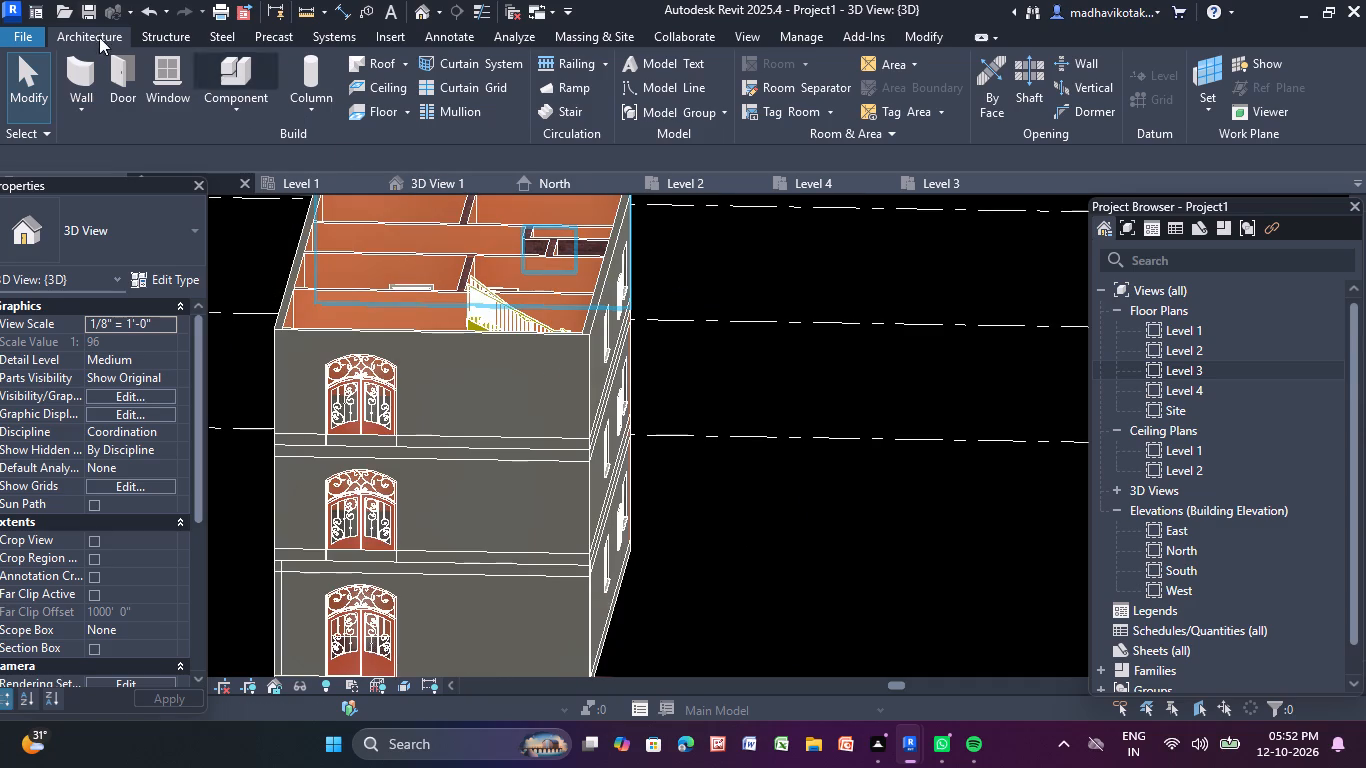
# Create a flat Generic - 12" footprint roof based on Level 4, tracing a rectangle along the outer walls in the Level 3 floor plan.
pyautogui.click(75, 40)
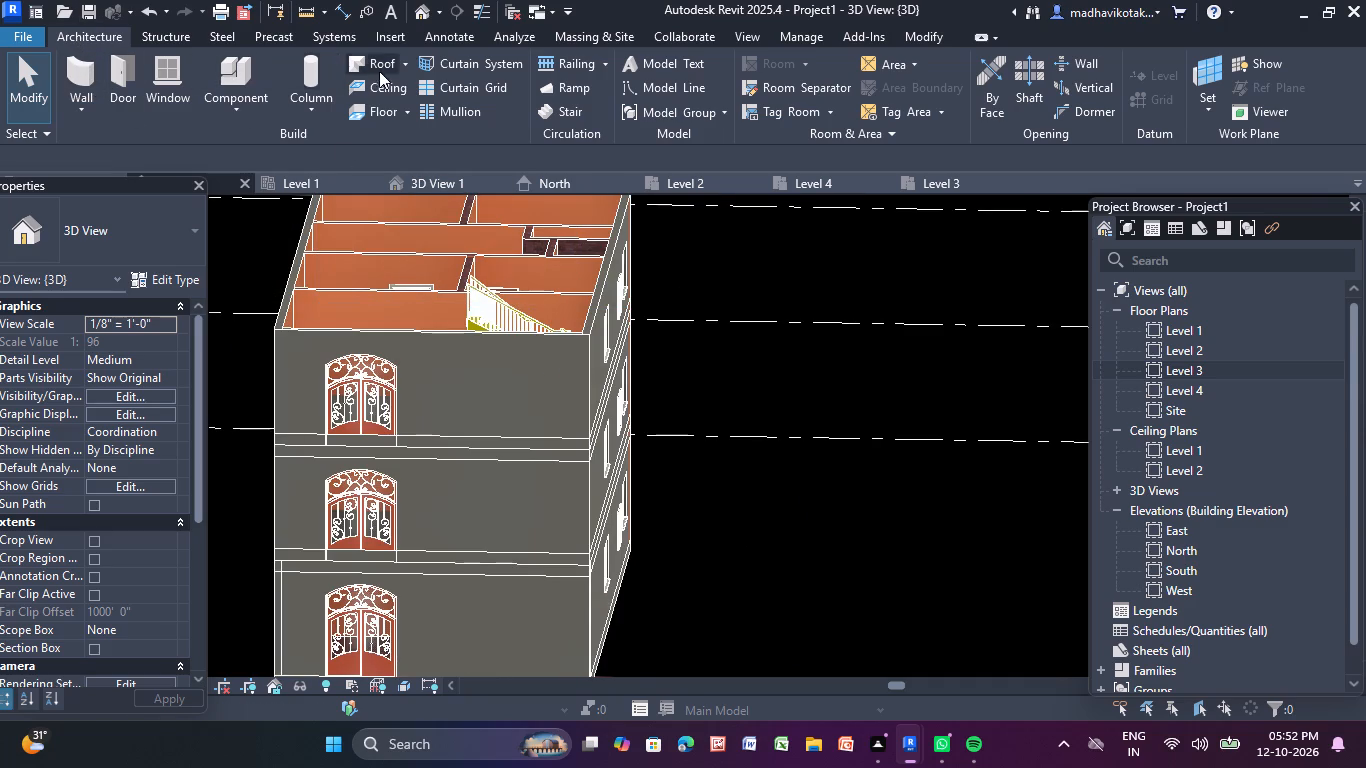
pyautogui.click(381, 71)
pyautogui.click(687, 382)
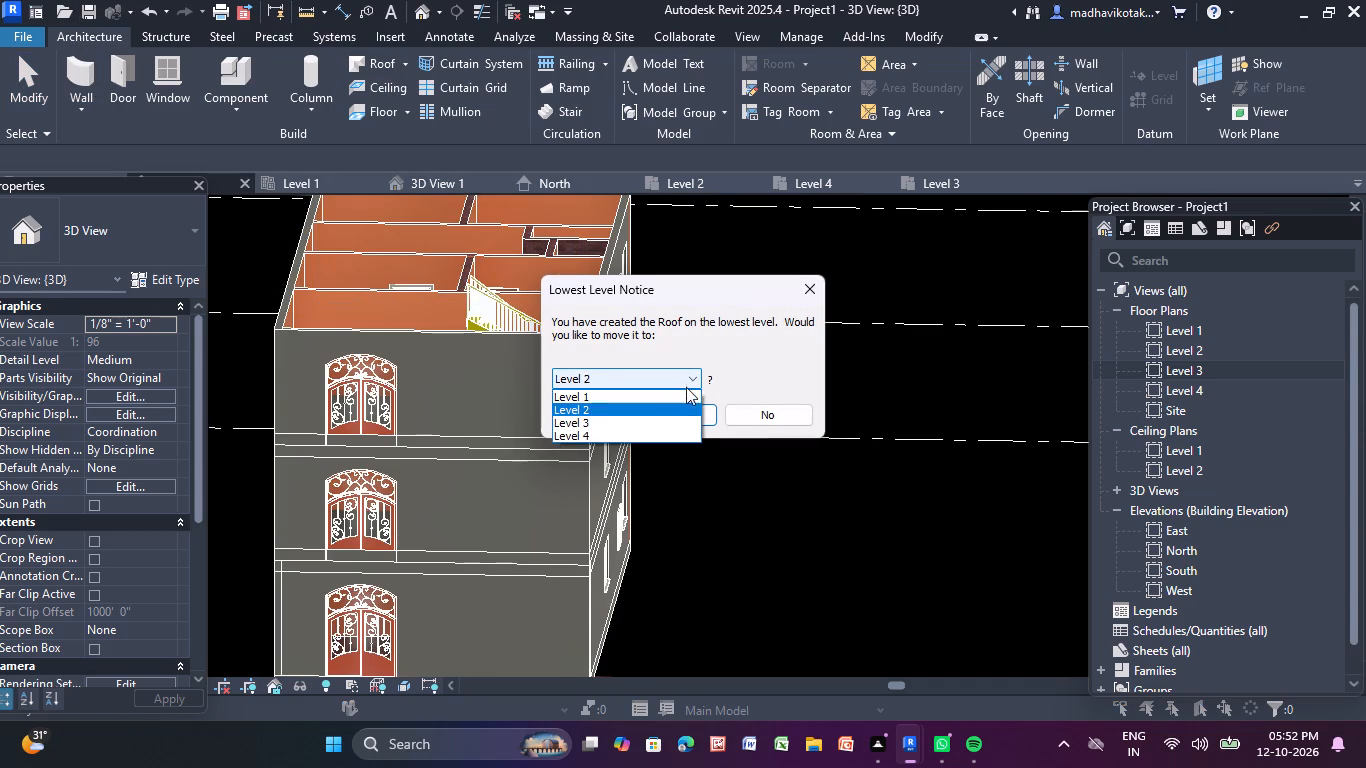
pyautogui.click(626, 435)
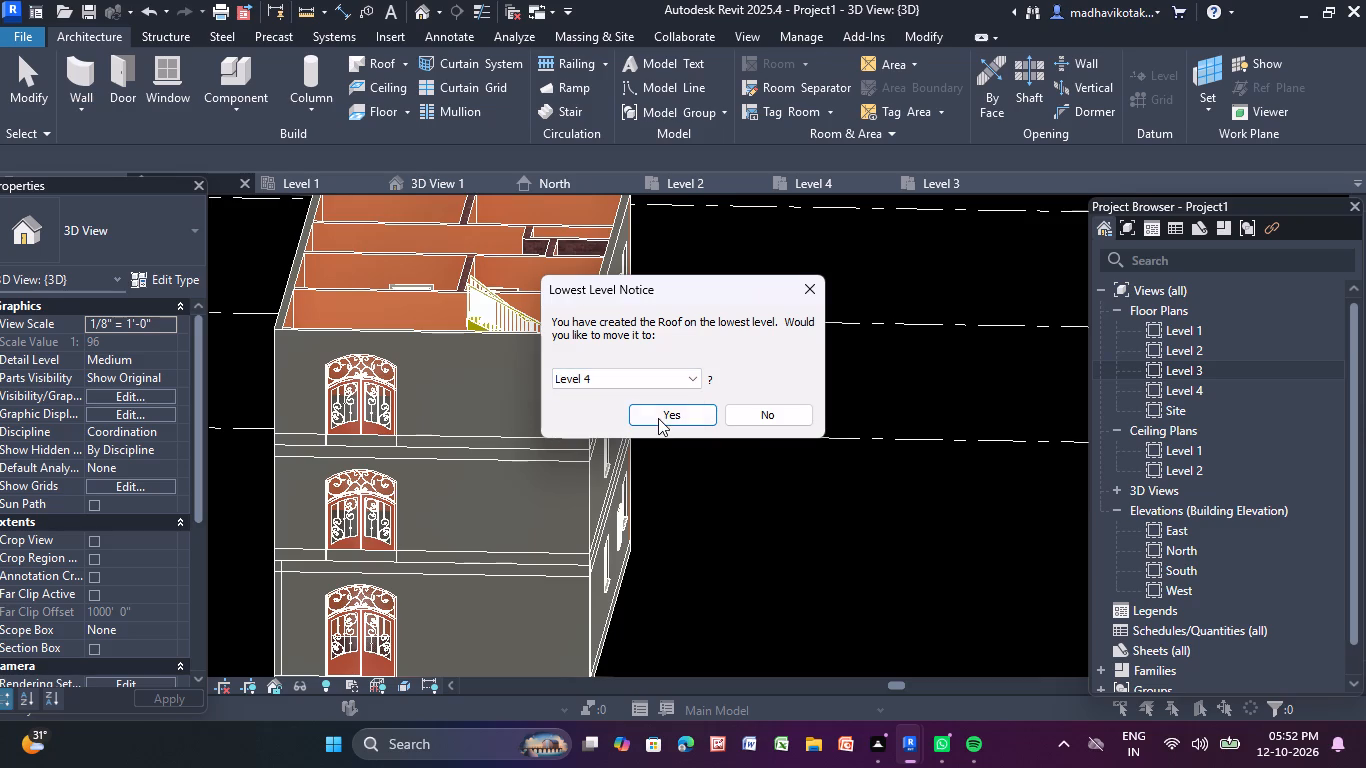
pyautogui.click(659, 417)
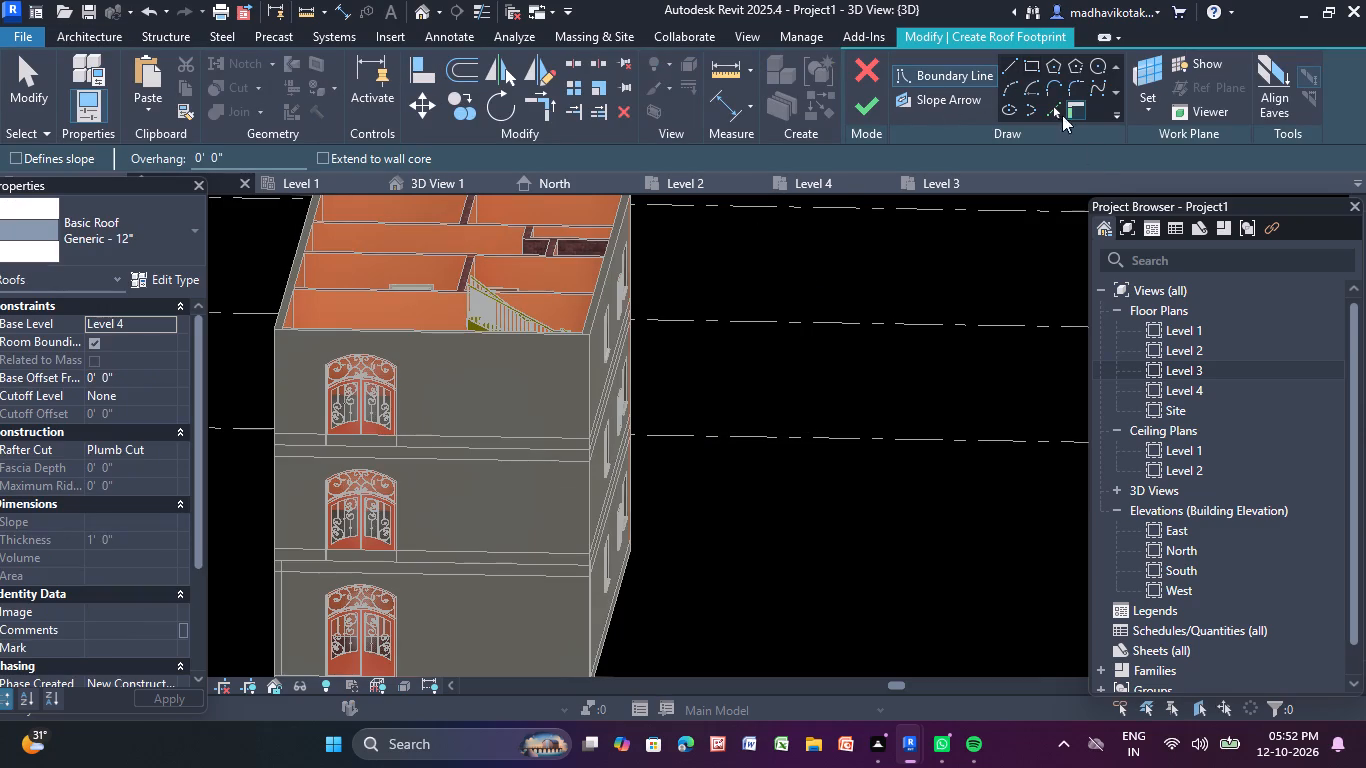
pyautogui.click(1203, 367)
pyautogui.doubleClick(1203, 367)
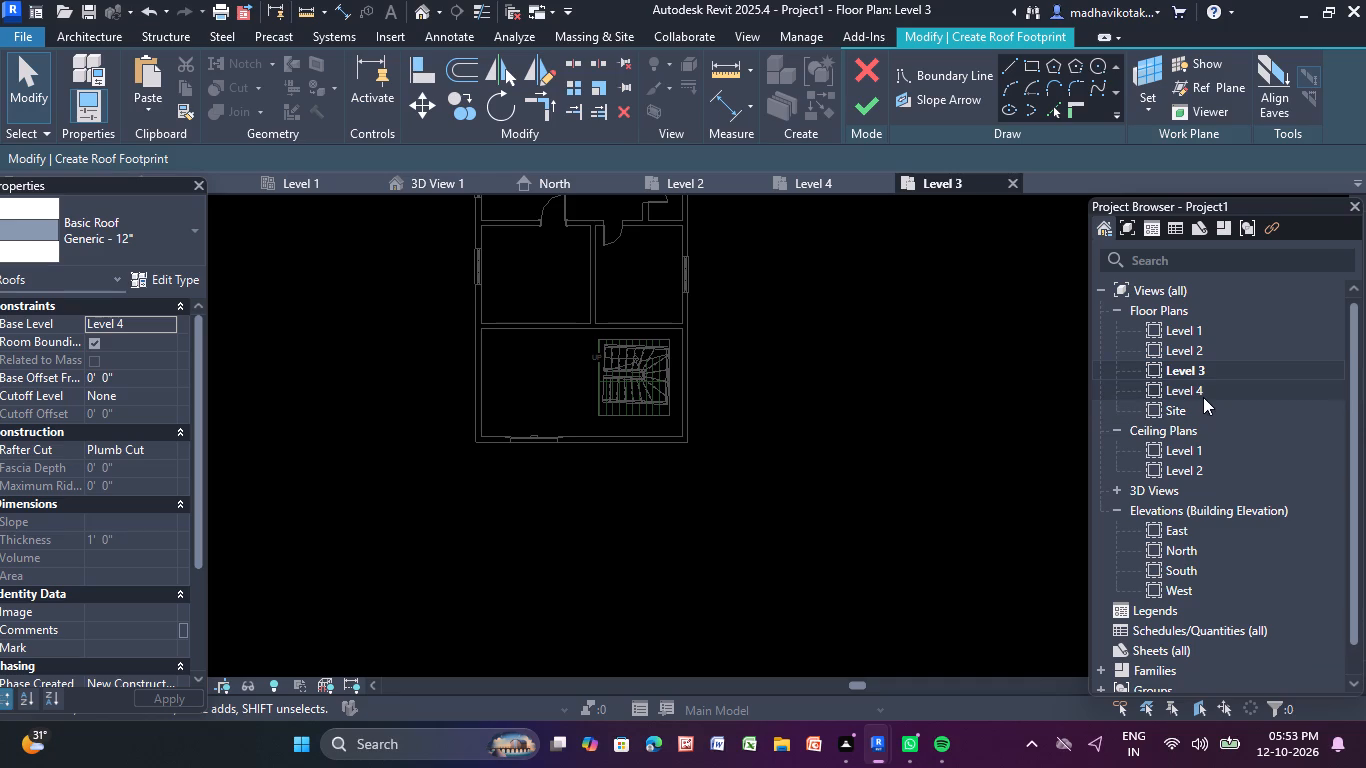
pyautogui.moveTo(839, 329); pyautogui.dragTo(811, 474, button='middle')
pyautogui.click(1032, 64)
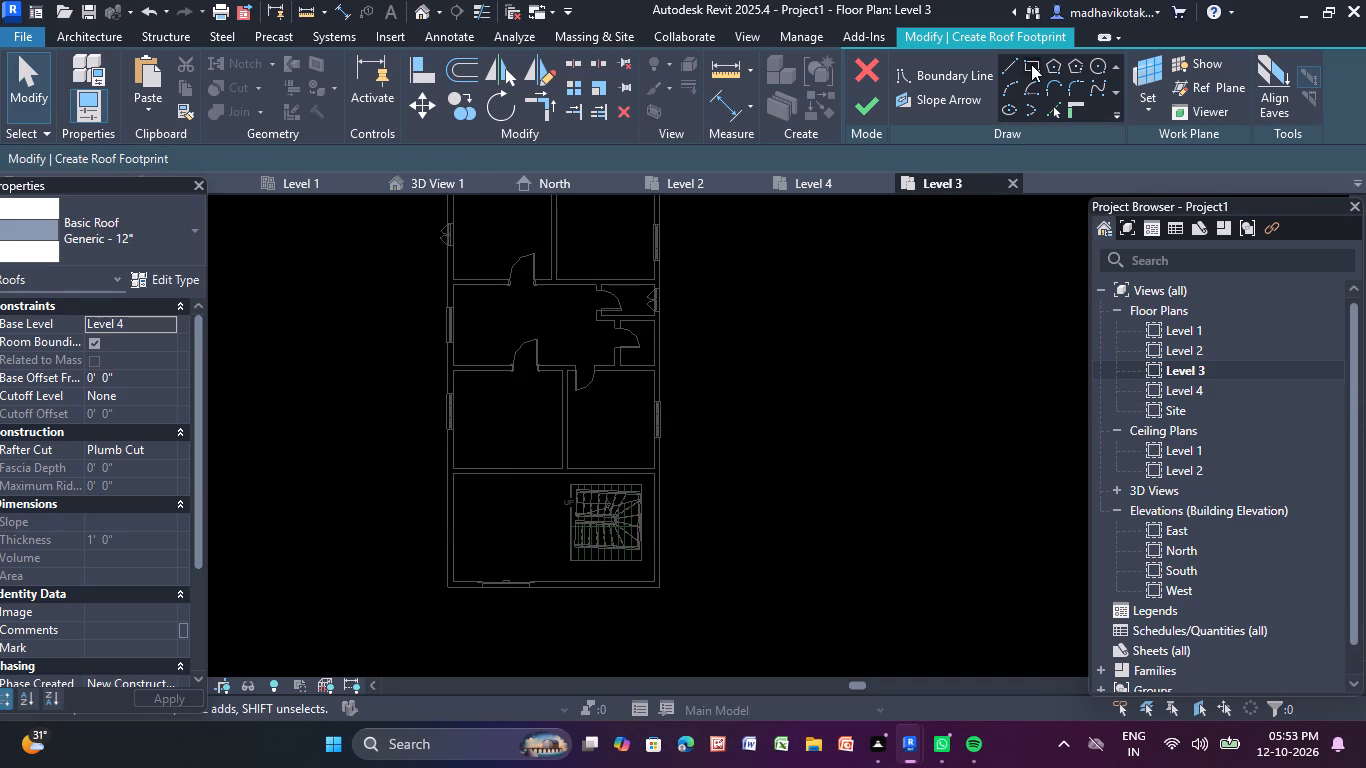
pyautogui.middleClick(0, 767)
pyautogui.scroll(-2, 0, 557)
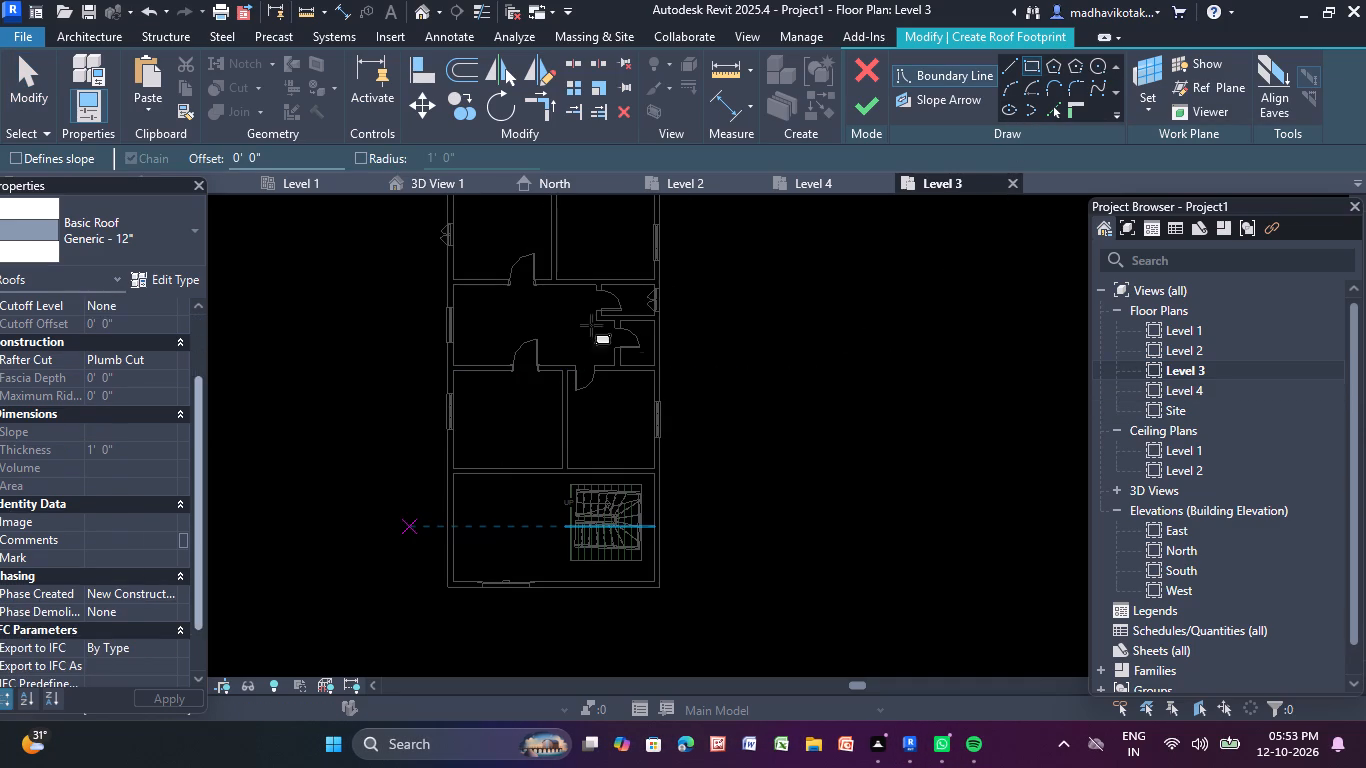
pyautogui.scroll(-1, 697, 352)
pyautogui.moveTo(703, 355); pyautogui.dragTo(645, 543, button='middle')
pyautogui.moveTo(535, 356); pyautogui.dragTo(440, 522, button='middle')
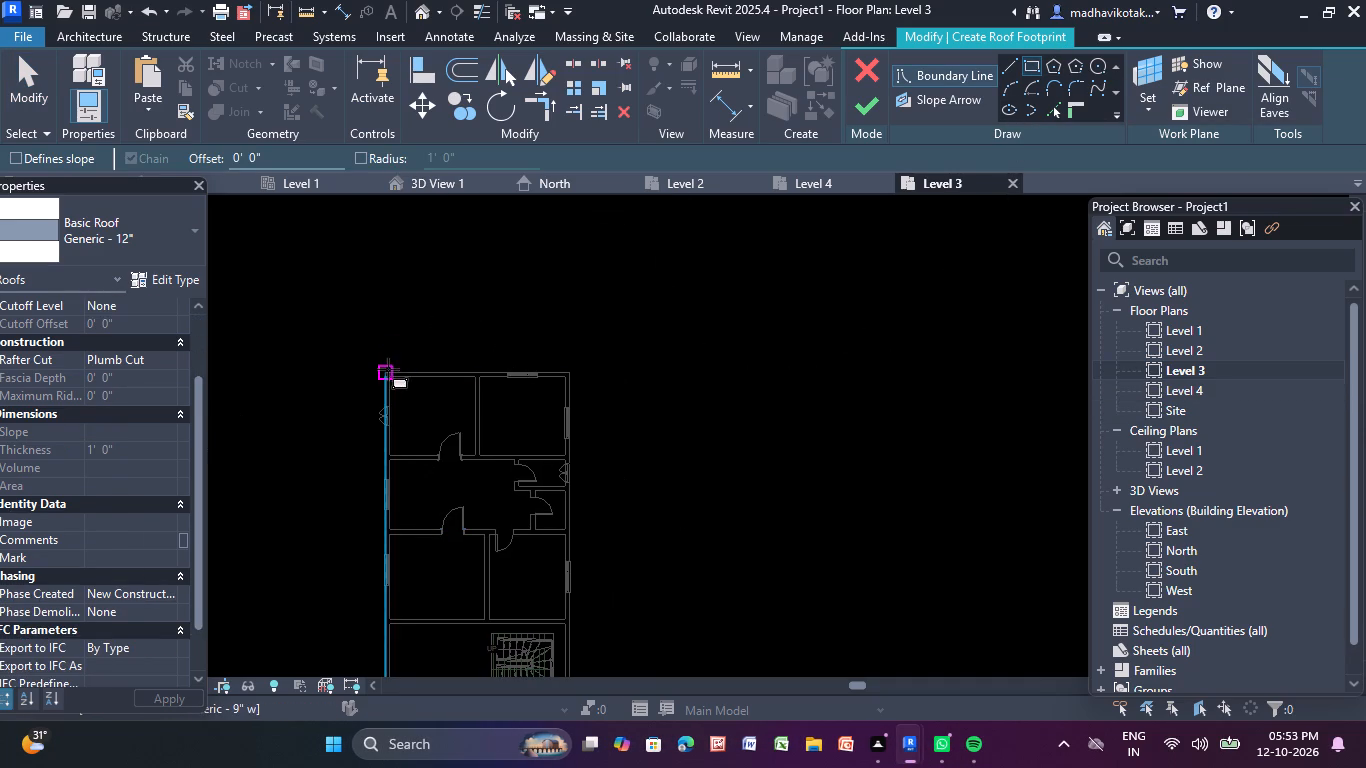
pyautogui.scroll(9, 377, 376)
pyautogui.click(390, 372)
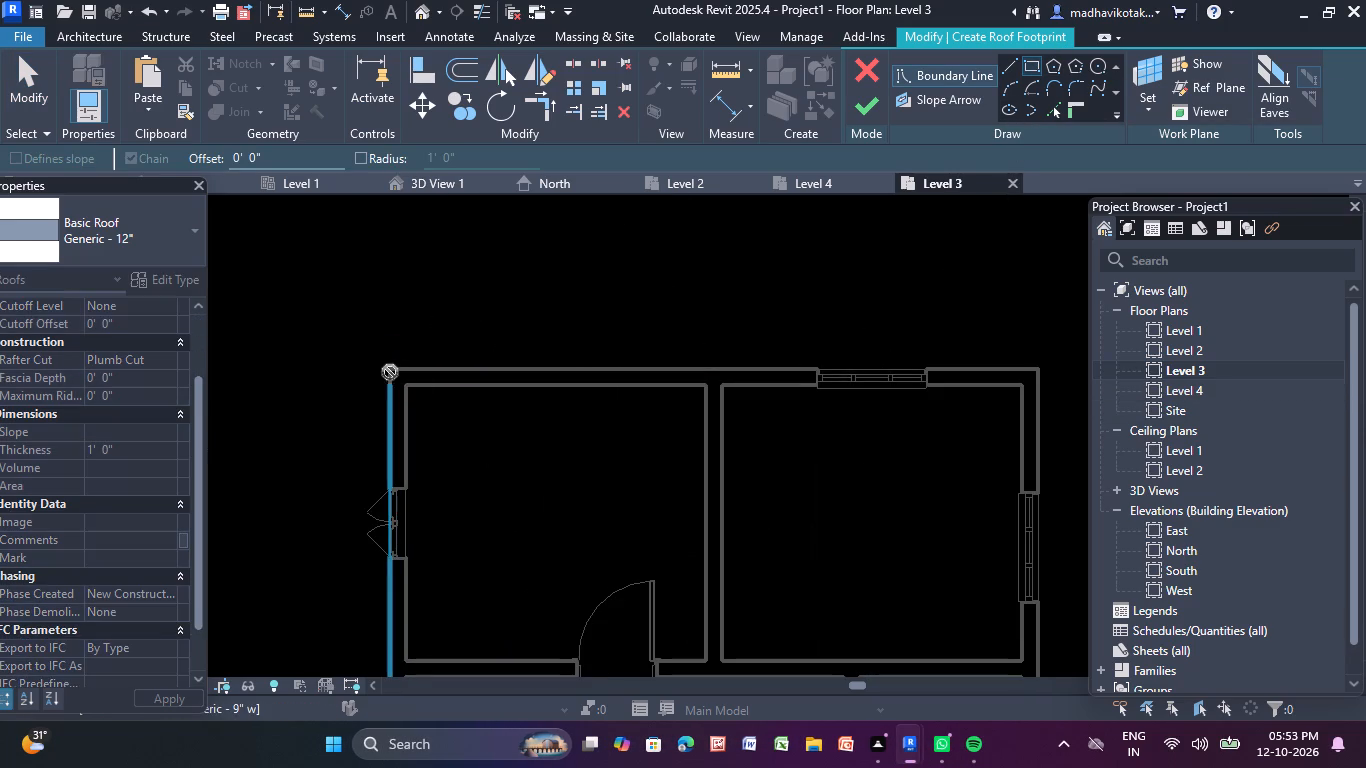
pyautogui.scroll(-1, 611, 541)
pyautogui.moveTo(612, 541); pyautogui.dragTo(531, 152, button='middle')
pyautogui.scroll(-3, 743, 501)
pyautogui.moveTo(746, 520); pyautogui.dragTo(719, 479, button='middle')
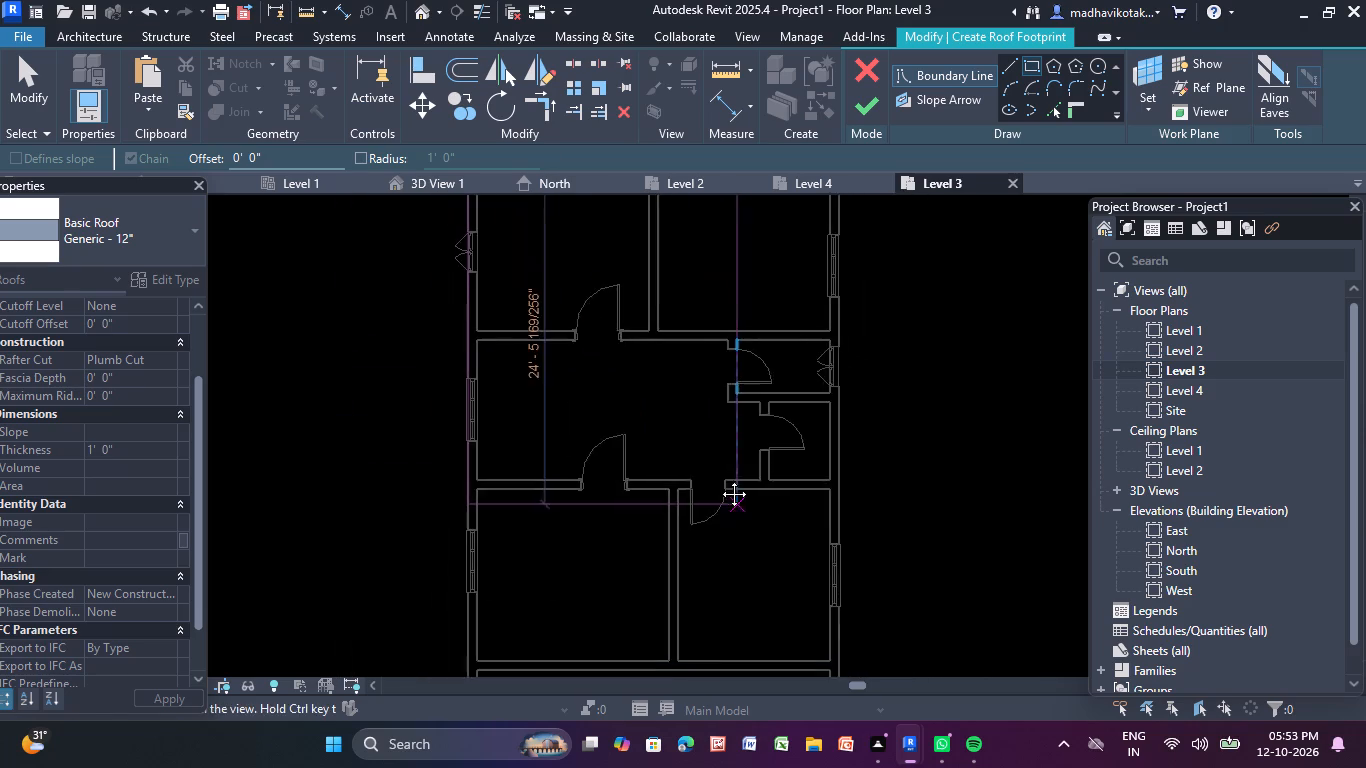
pyautogui.moveTo(719, 479); pyautogui.dragTo(591, 235, button='middle')
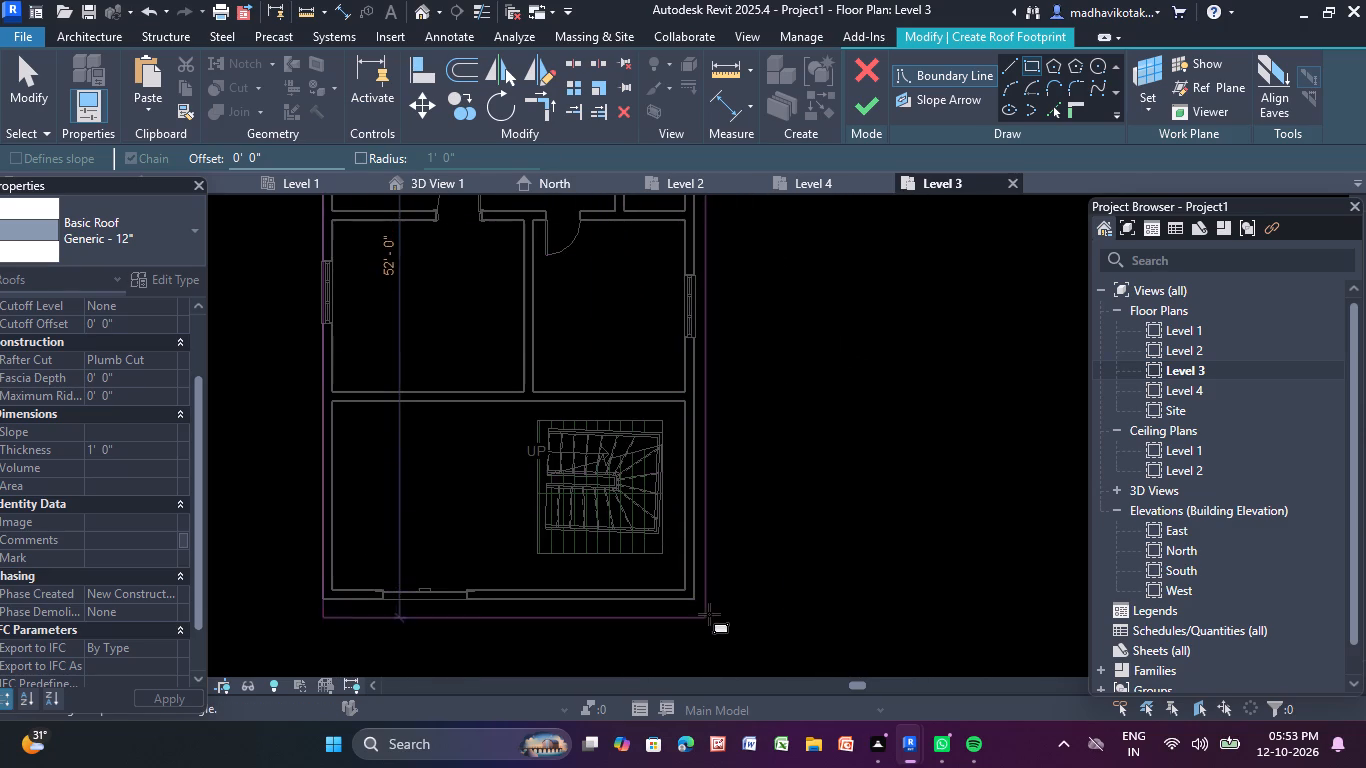
pyautogui.scroll(4, 709, 615)
pyautogui.click(689, 592)
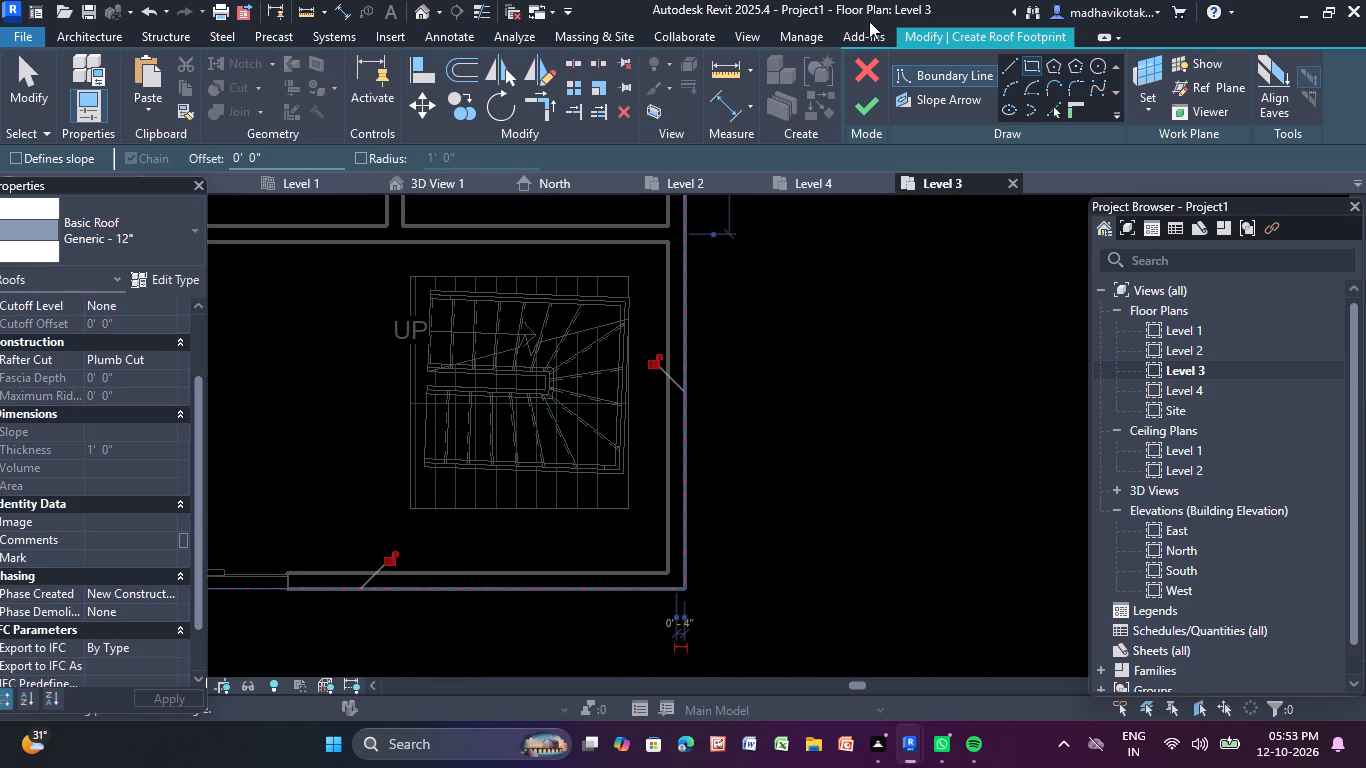
pyautogui.click(856, 122)
pyautogui.click(760, 309)
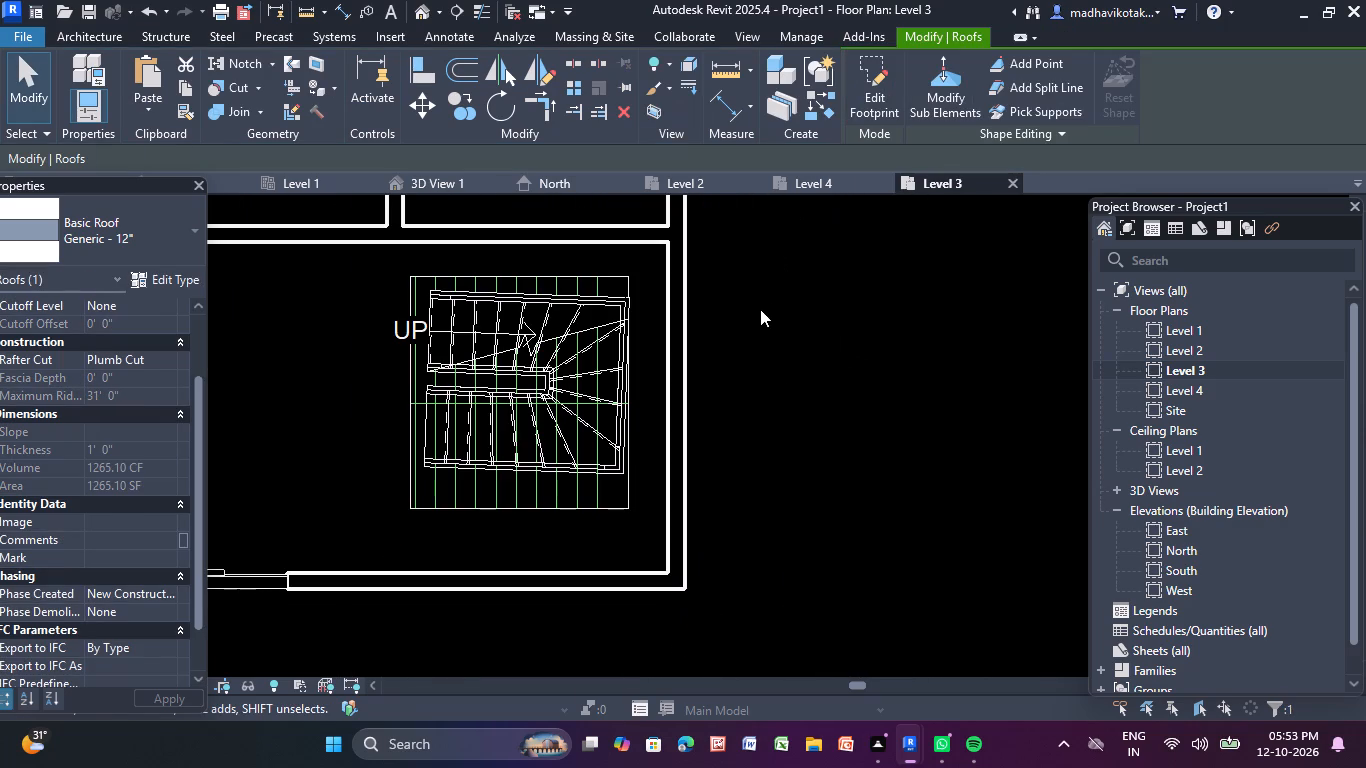
pyautogui.scroll(-4, 759, 309)
# Check the new roof on top of the three-storey building in the default 3D view.
pyautogui.click(426, 14)
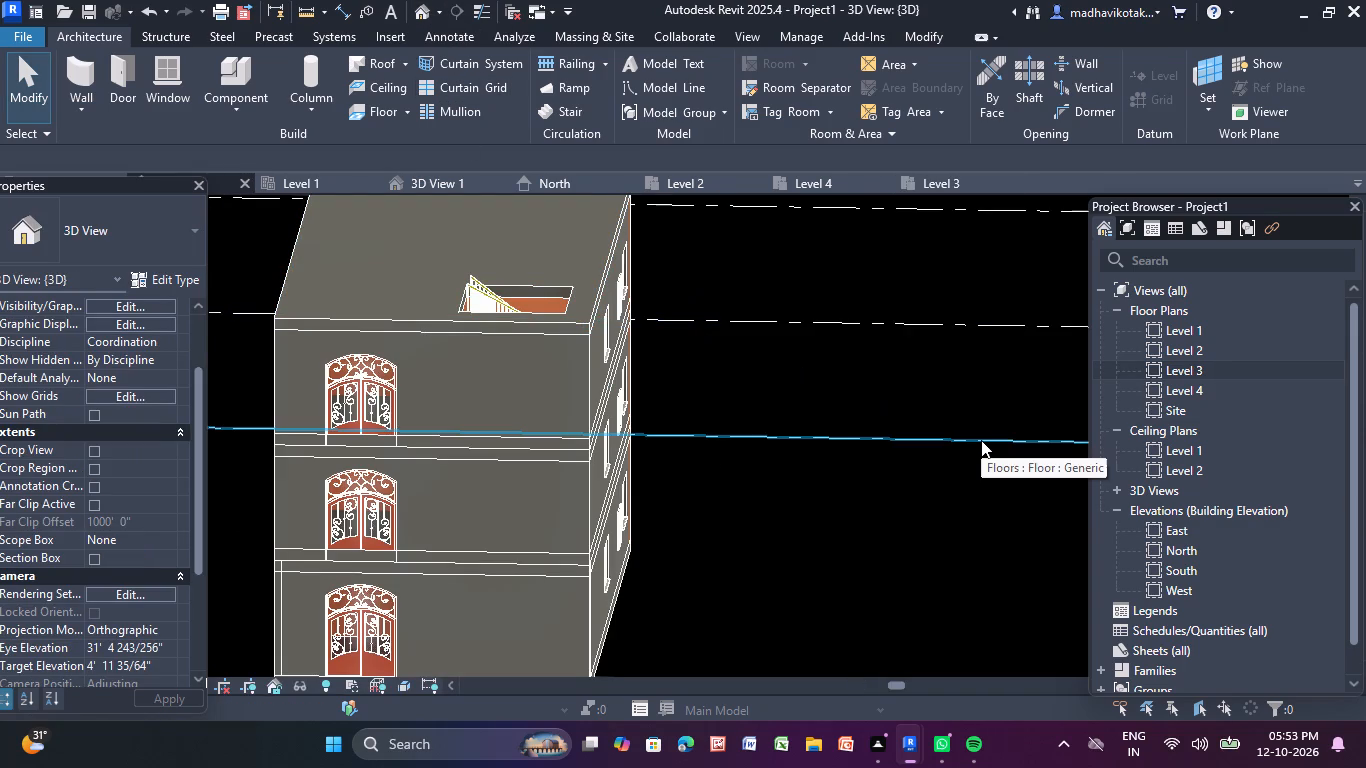
pyautogui.scroll(-2, 905, 421)
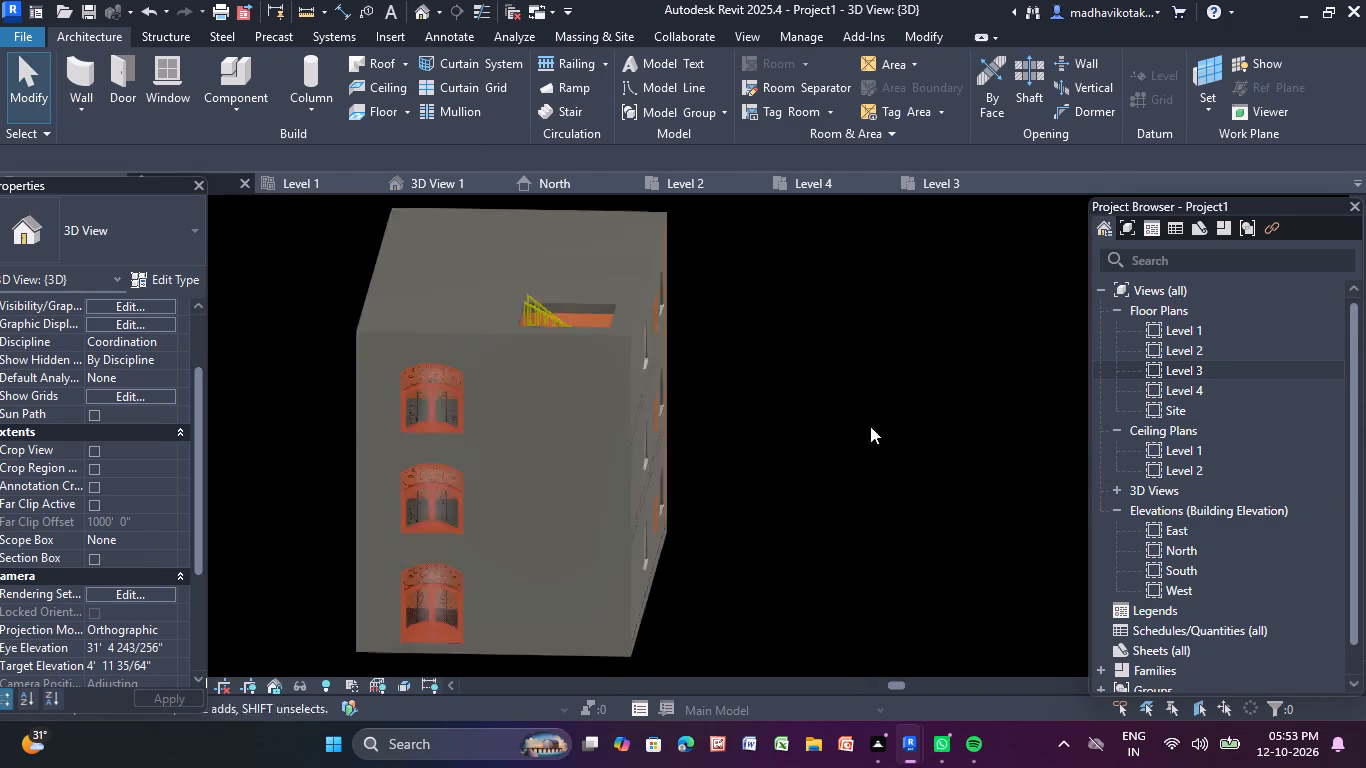
pyautogui.scroll(-2, 870, 426)
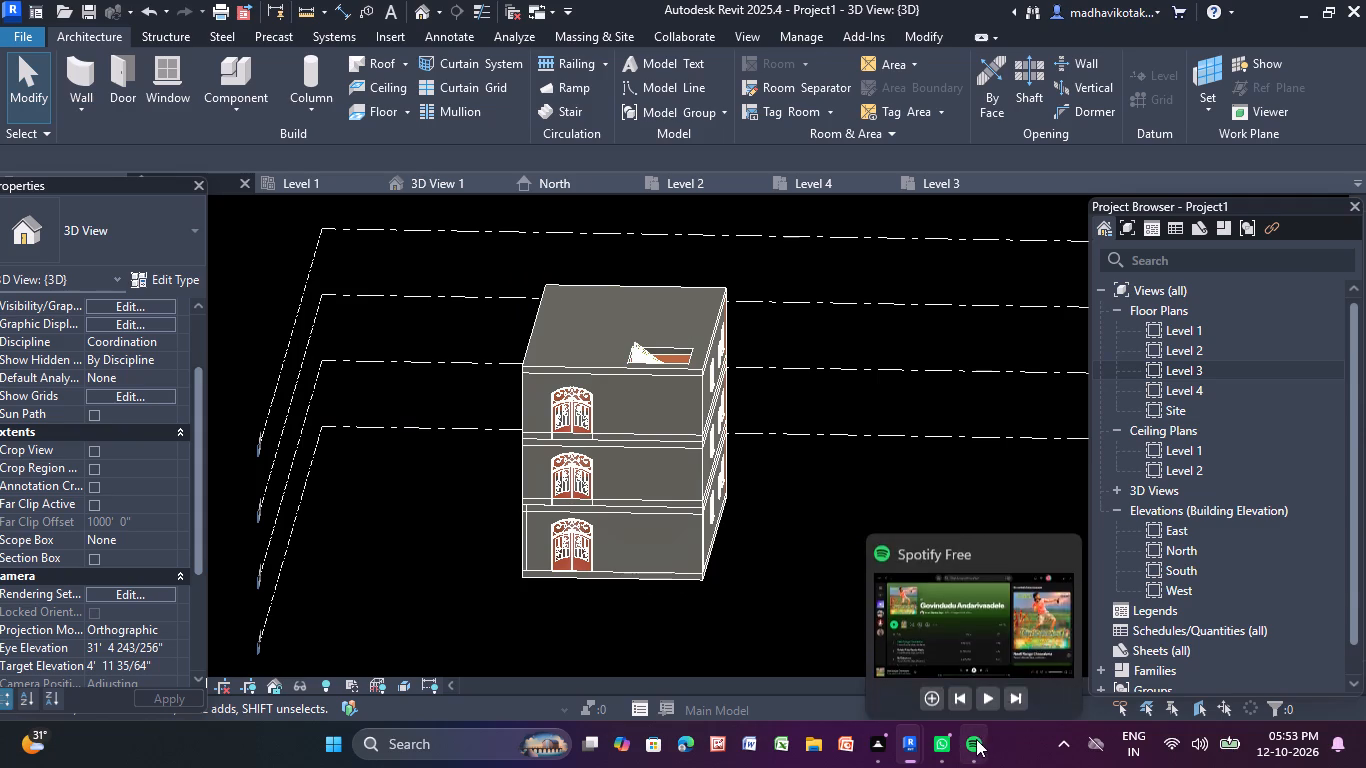
# Switch to Spotify, resume playback of the open album and skip to the next track.
pyautogui.click(976, 739)
pyautogui.click(689, 662)
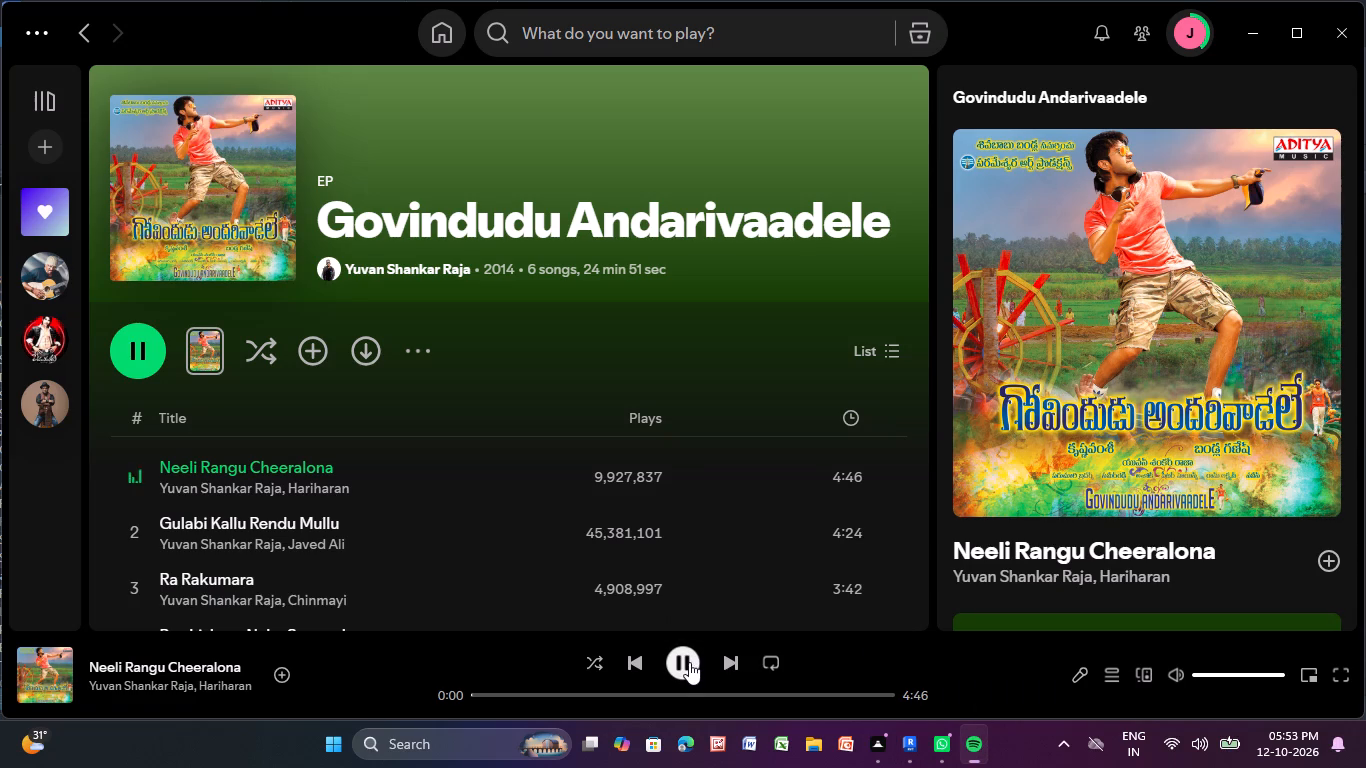
pyautogui.click(727, 660)
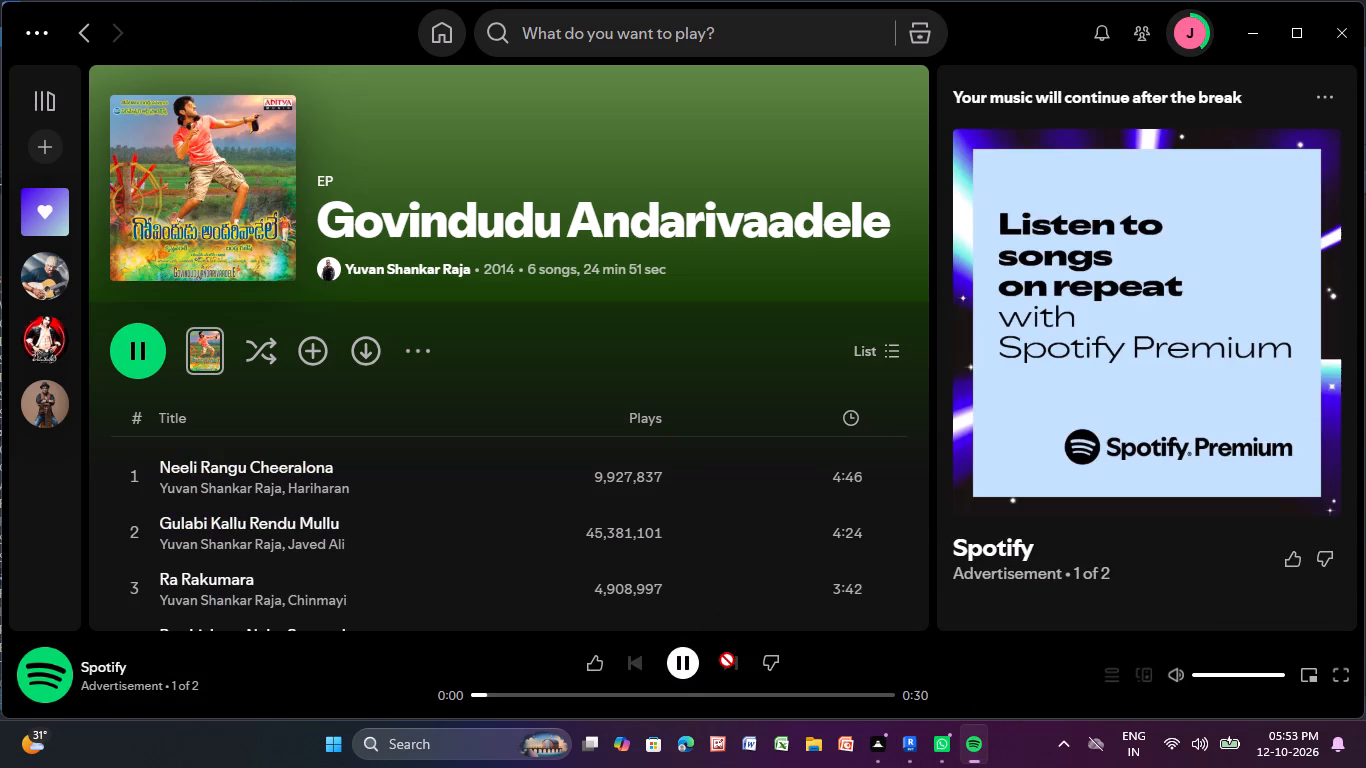
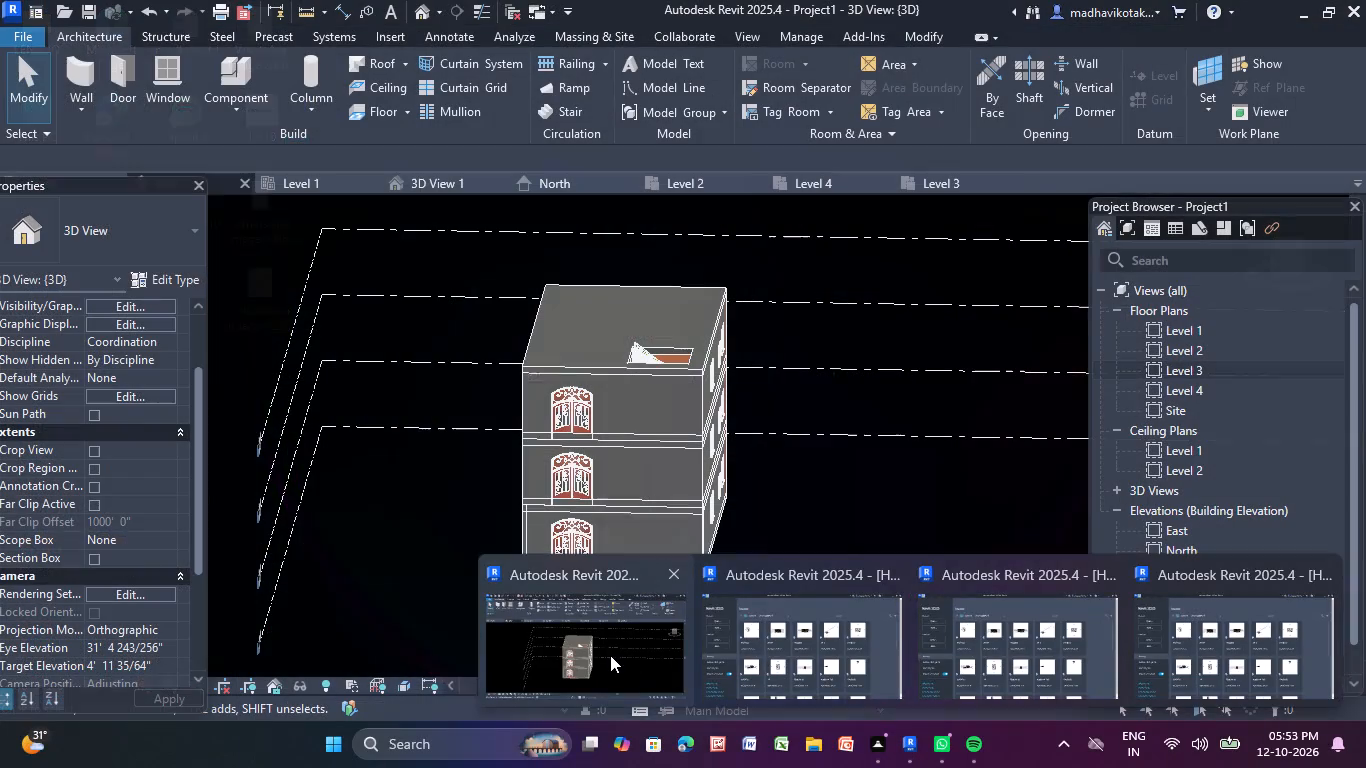
# Switch to the Project1 building model and open the Level 1 floor plan.
pyautogui.click(610, 654)
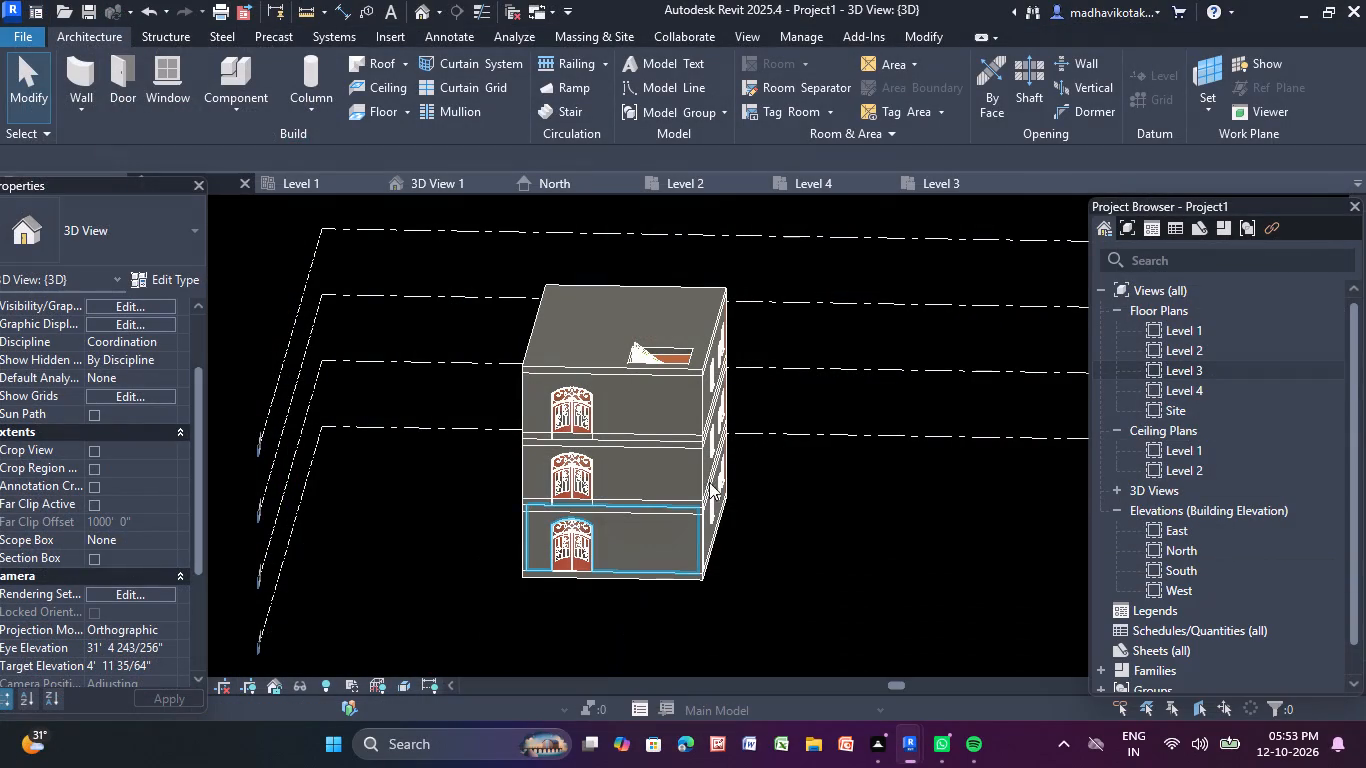
pyautogui.scroll(4, 820, 460)
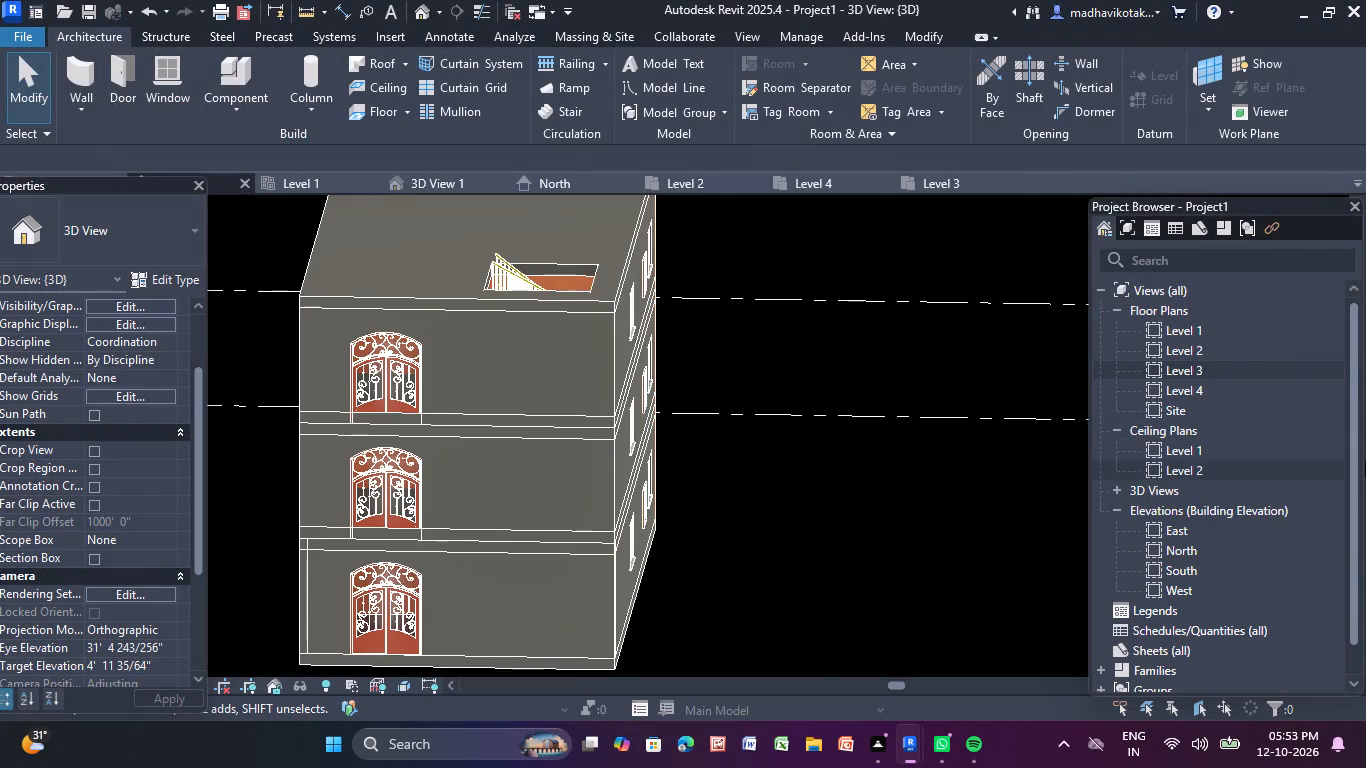
pyautogui.doubleClick(1231, 335)
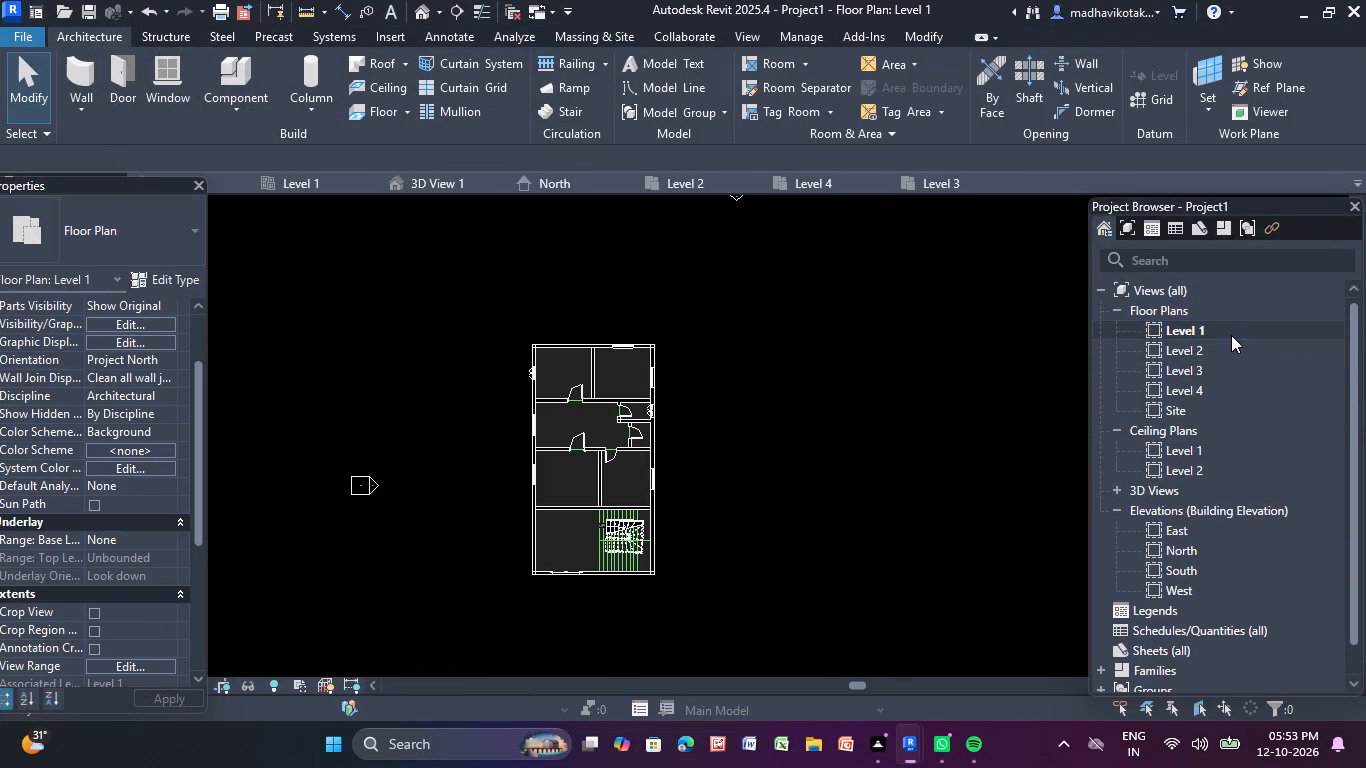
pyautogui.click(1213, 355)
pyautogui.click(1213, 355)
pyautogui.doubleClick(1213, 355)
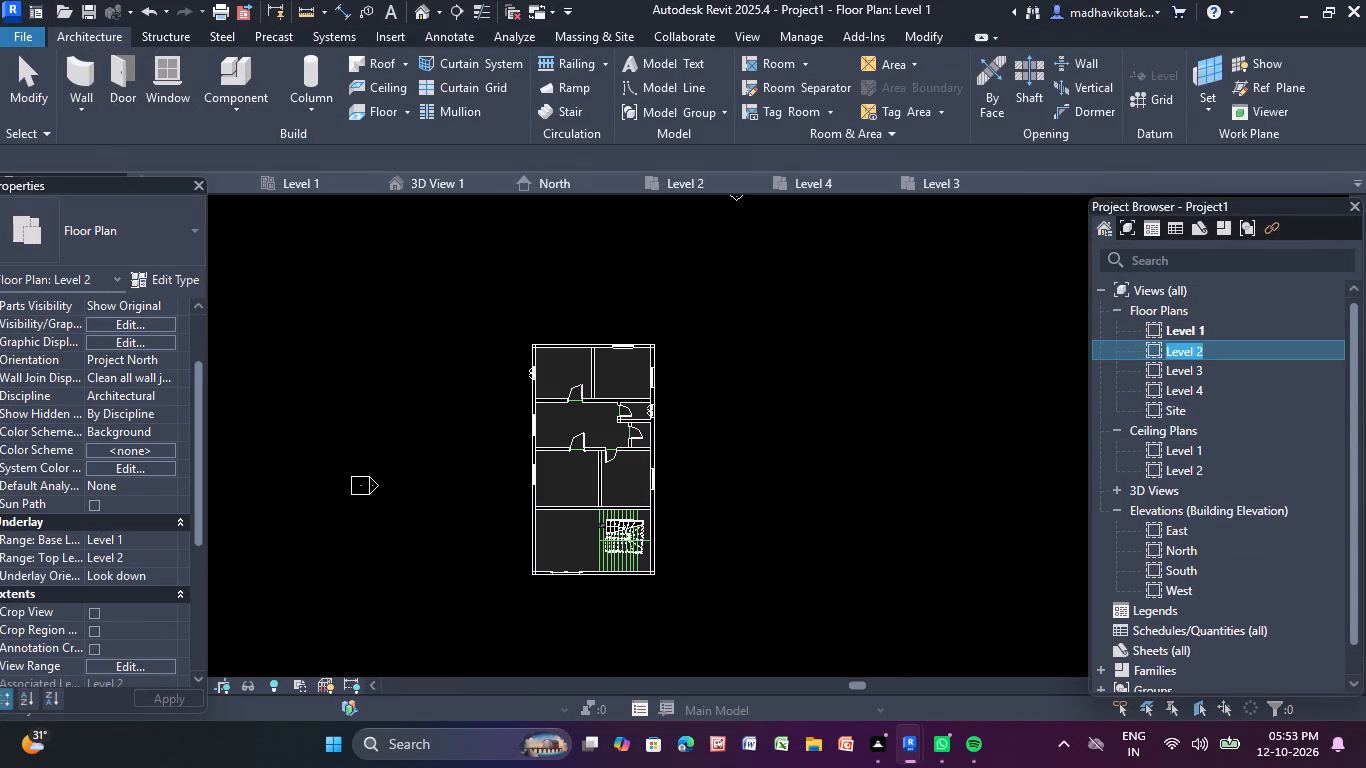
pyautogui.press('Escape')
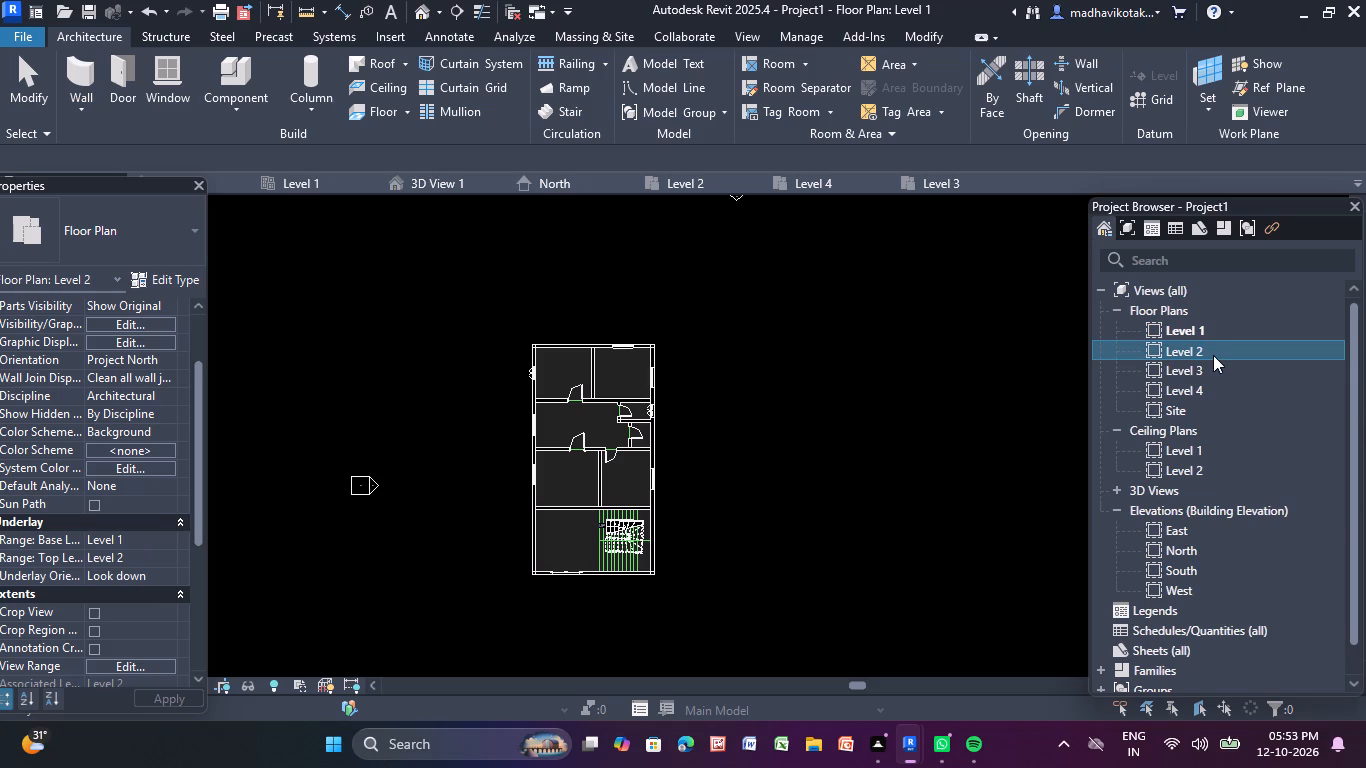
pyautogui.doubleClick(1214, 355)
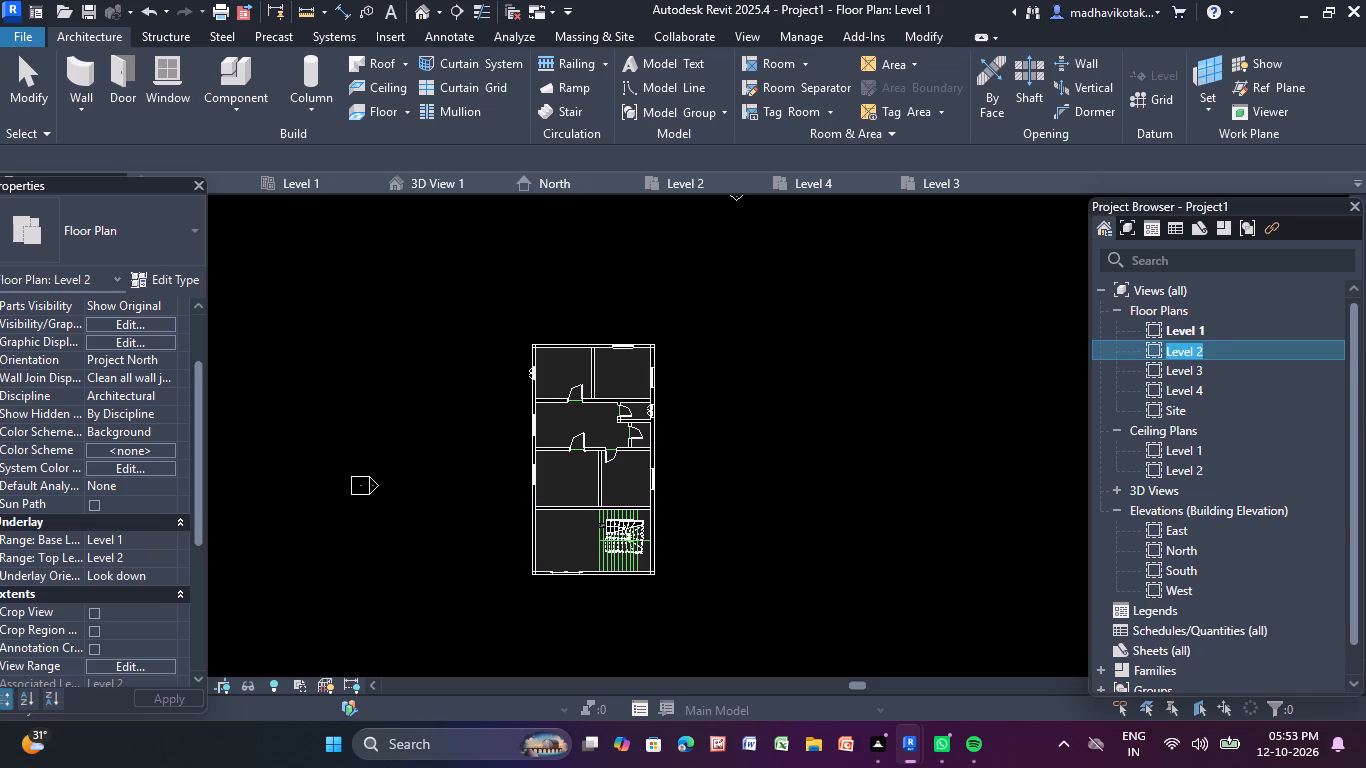
# Examine the Level 1 floor plan, from the rooms to the staircase area and the south wall.
pyautogui.scroll(4, 580, 413)
pyautogui.moveTo(587, 409); pyautogui.dragTo(587, 407, button='middle')
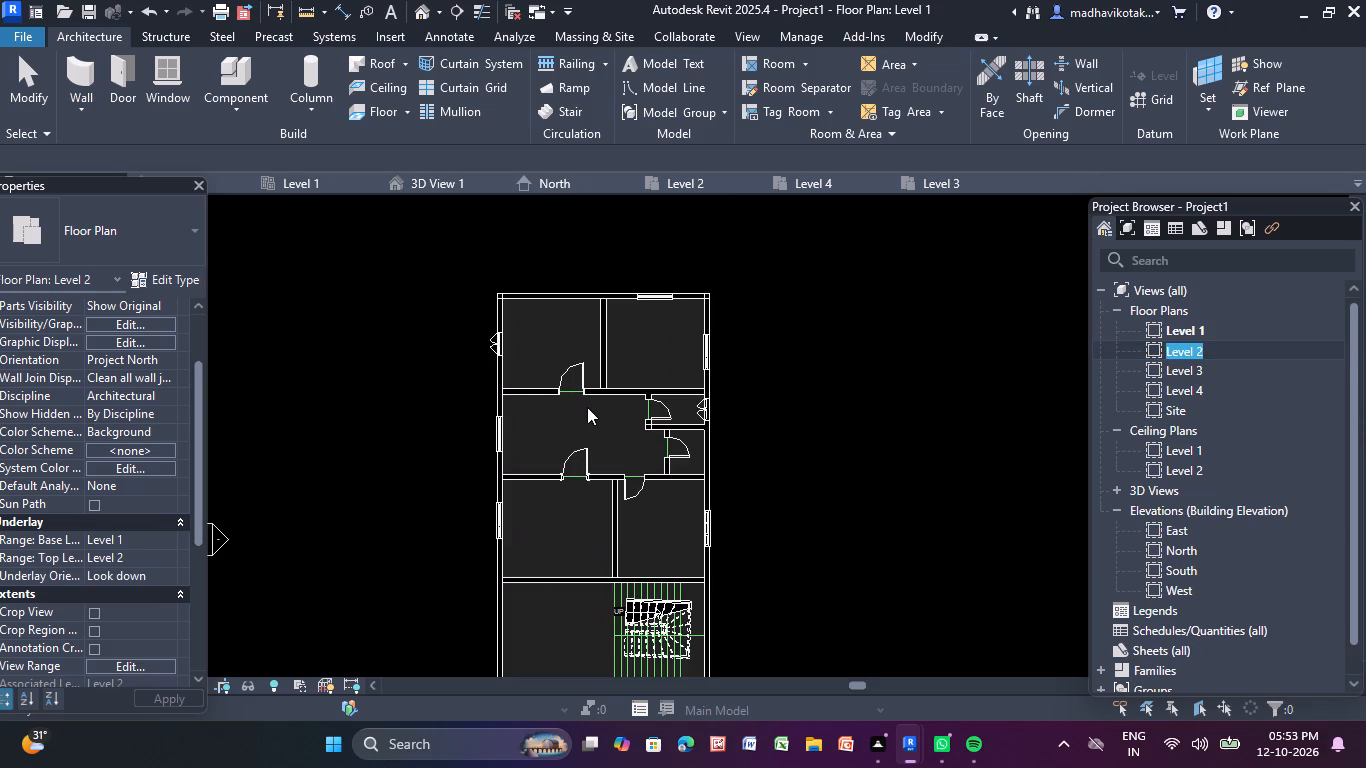
pyautogui.moveTo(587, 407); pyautogui.dragTo(651, 339, button='middle')
pyautogui.scroll(-1, 611, 557)
pyautogui.moveTo(650, 413); pyautogui.dragTo(653, 408, button='middle')
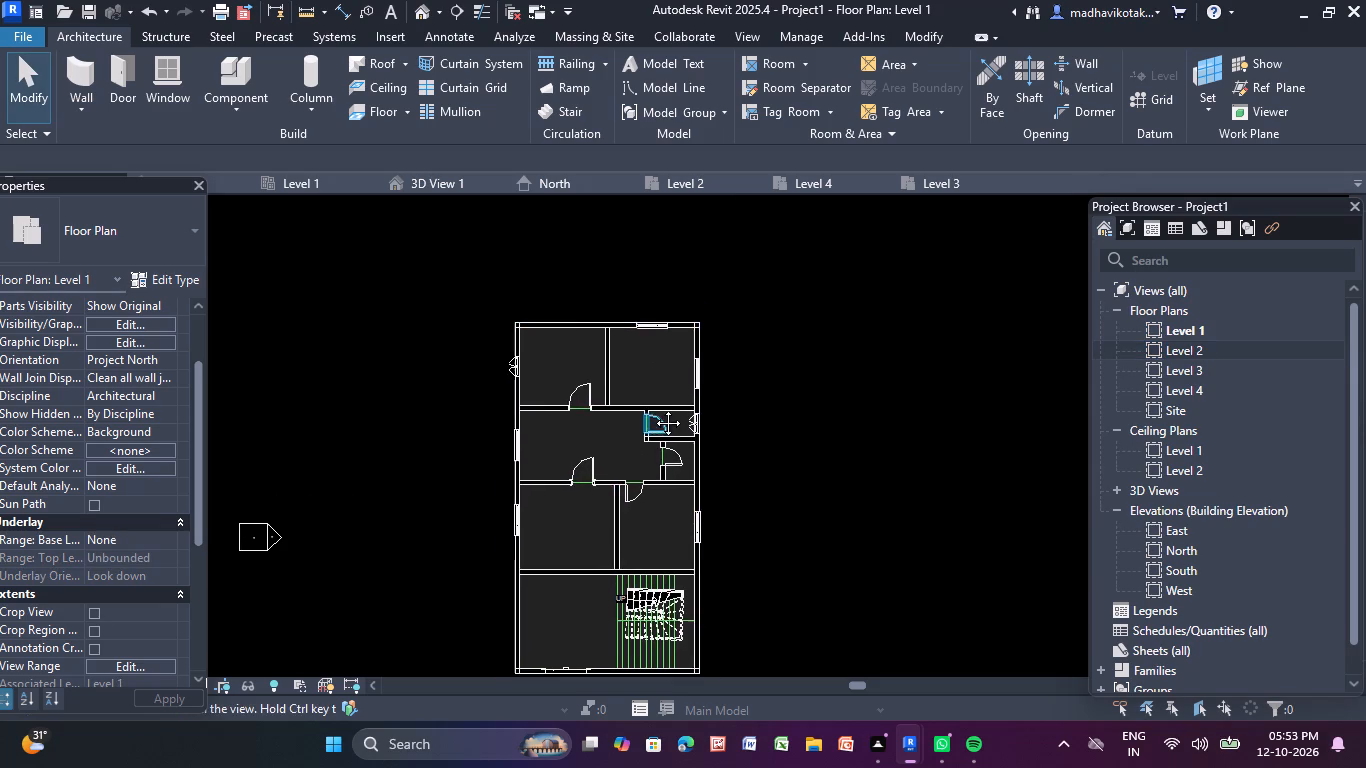
pyautogui.moveTo(653, 408); pyautogui.dragTo(675, 356, button='middle')
pyautogui.moveTo(637, 573); pyautogui.dragTo(659, 485, button='middle')
pyautogui.scroll(6, 615, 553)
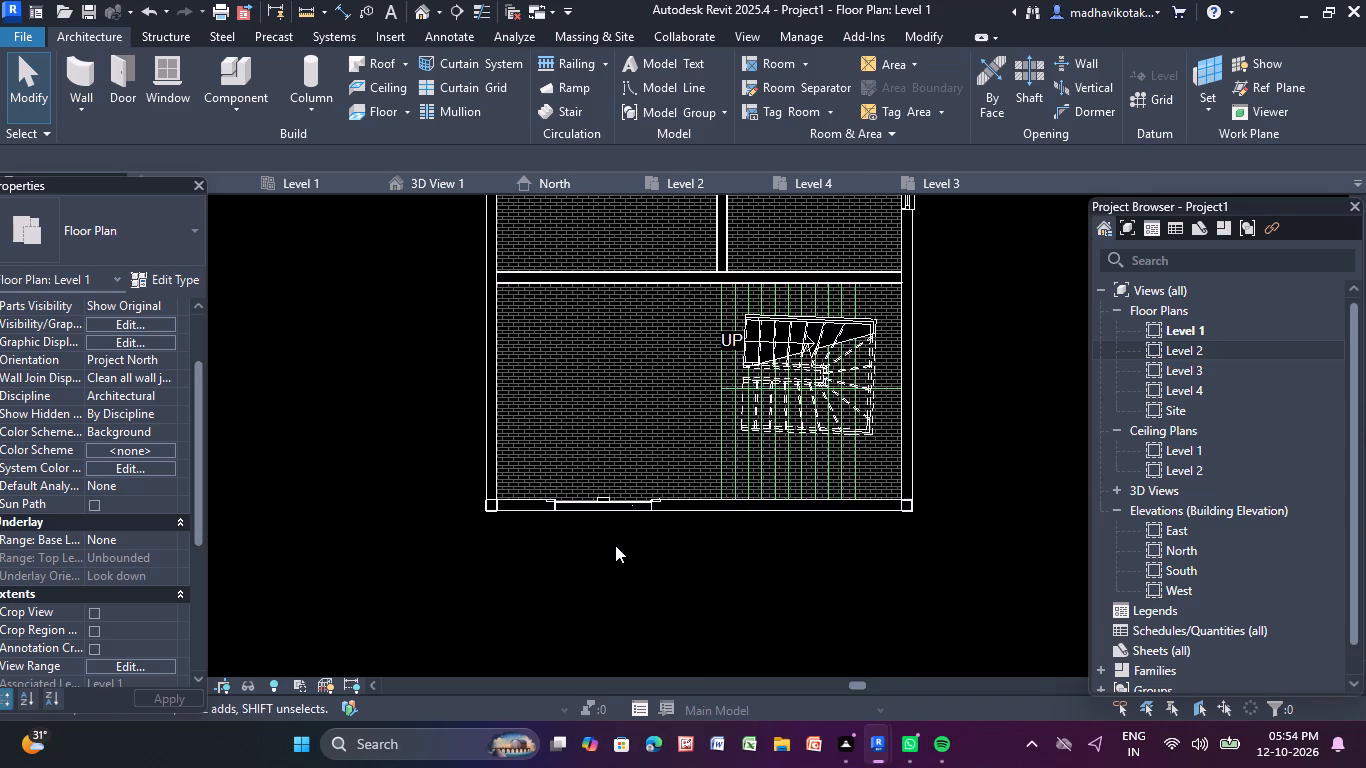
pyautogui.scroll(-4, 608, 551)
pyautogui.scroll(-4, 636, 471)
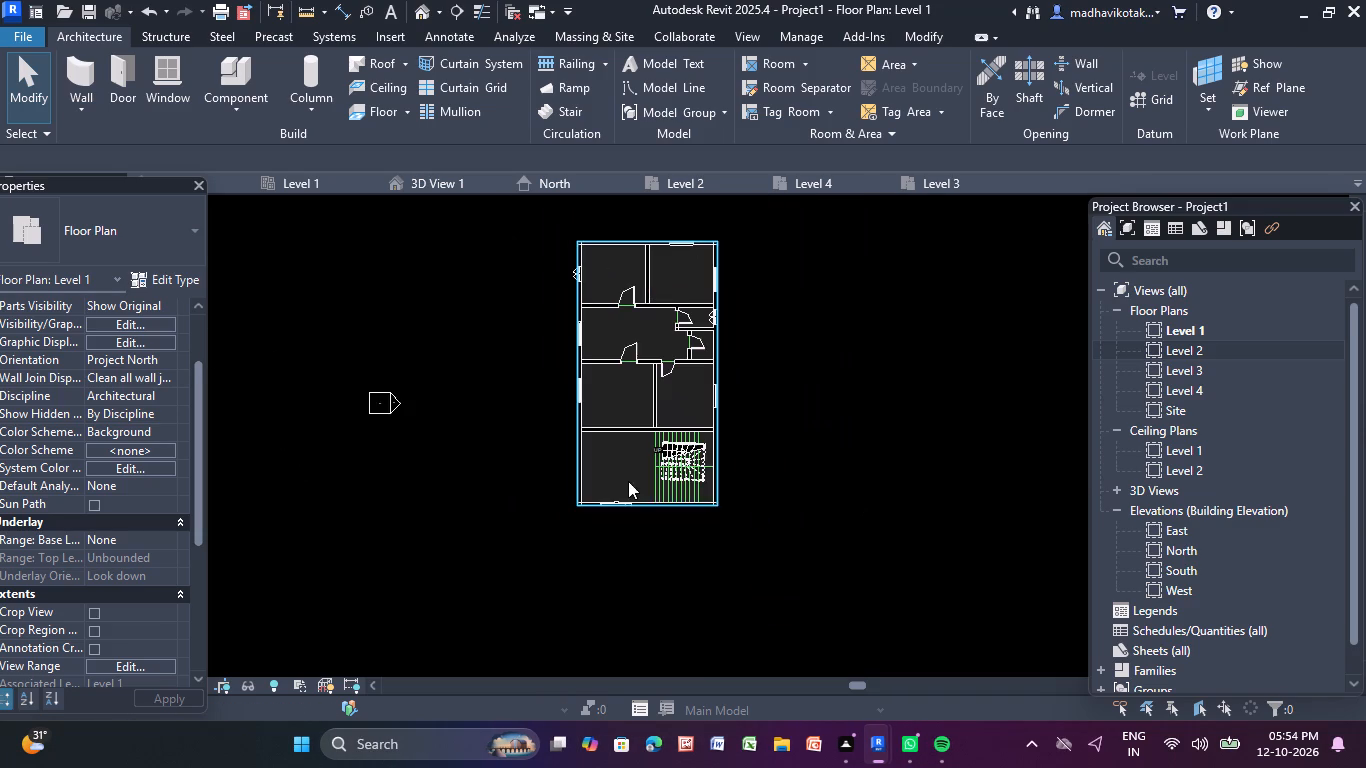
pyautogui.moveTo(613, 536); pyautogui.dragTo(610, 548, button='middle')
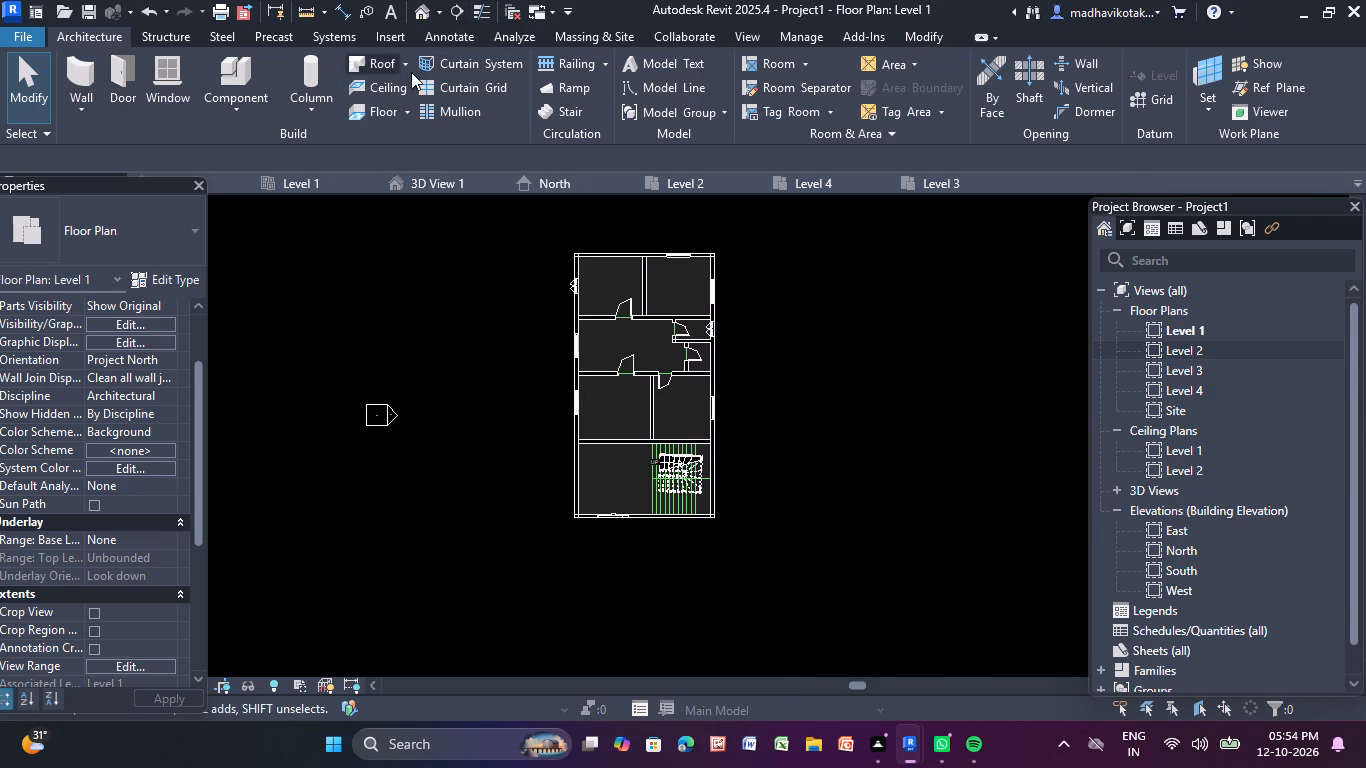
# Start a Generic - 12" floor on Level 1 and sketch a rectangular boundary about 41'-6" by 62'-0" around the building.
pyautogui.click(355, 108)
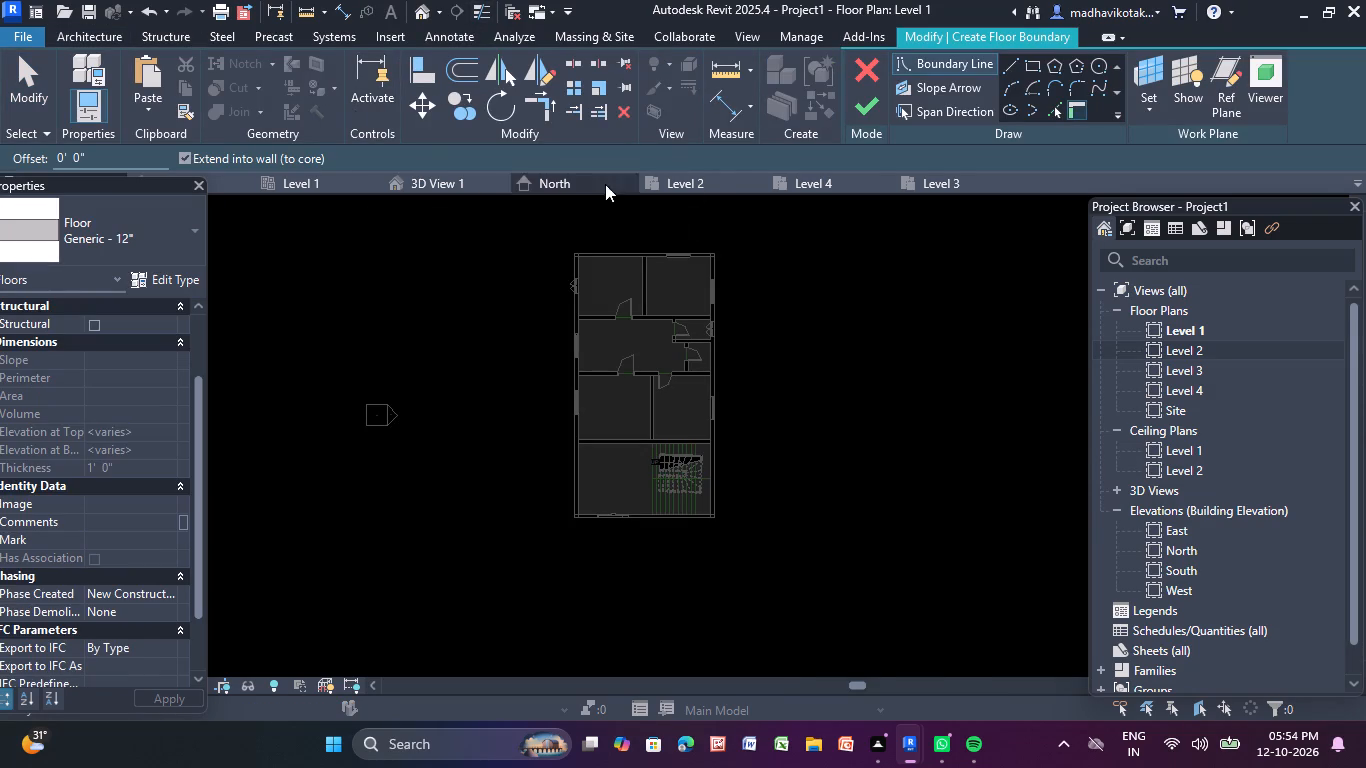
pyautogui.click(1035, 72)
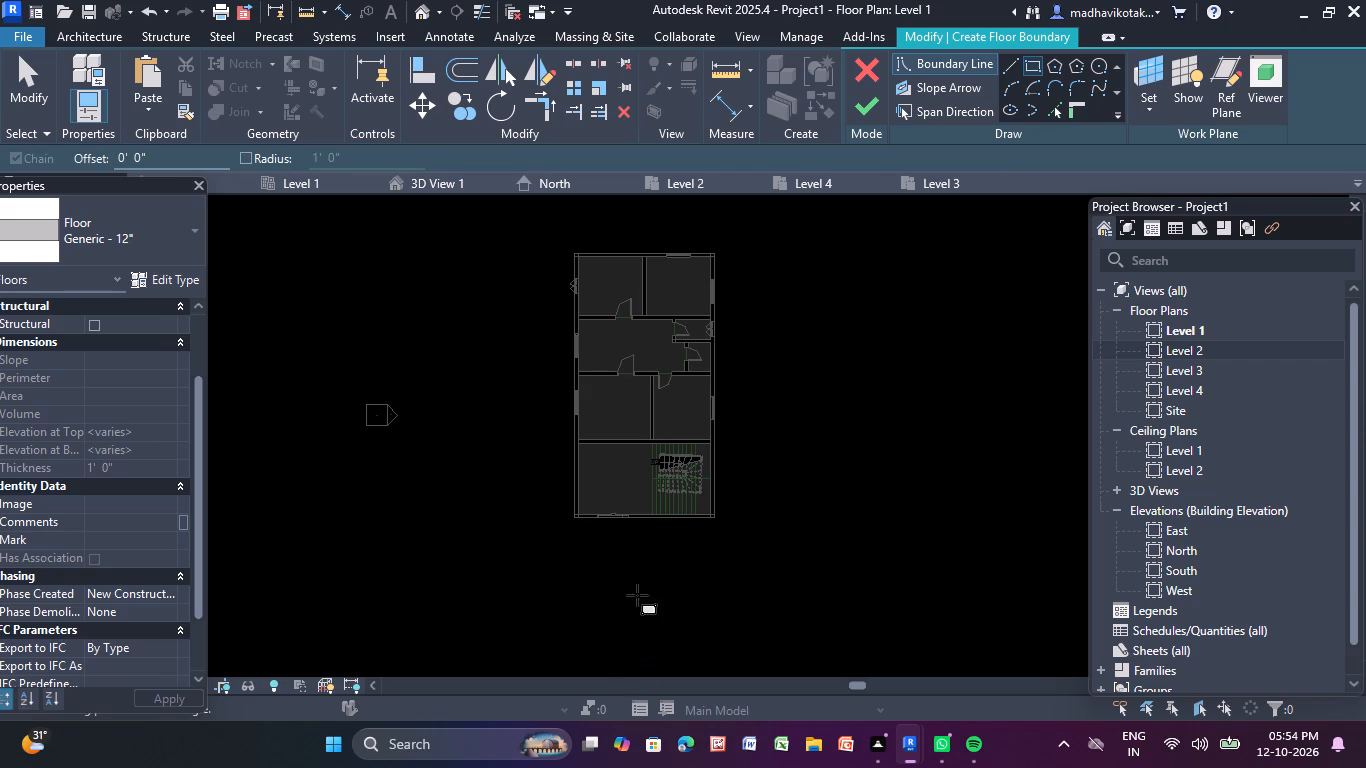
pyautogui.click(538, 231)
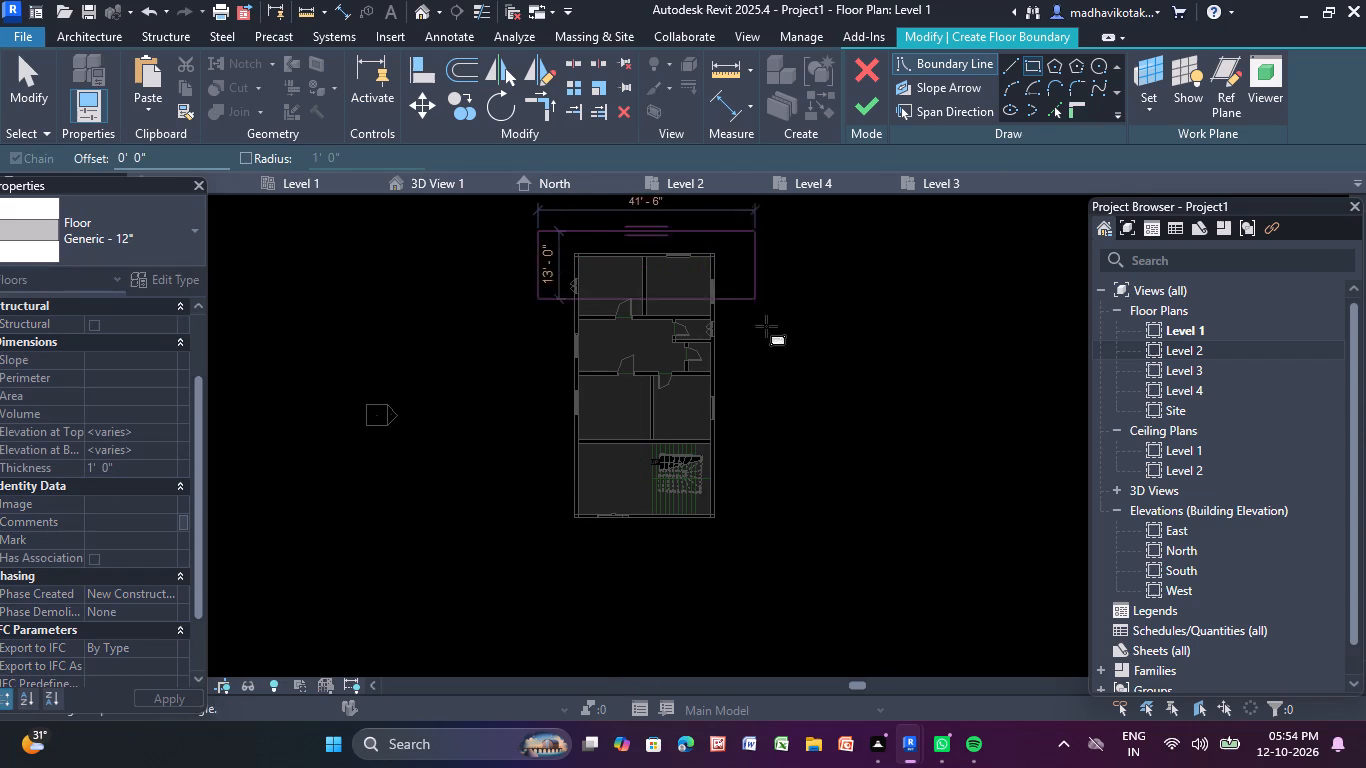
pyautogui.click(755, 556)
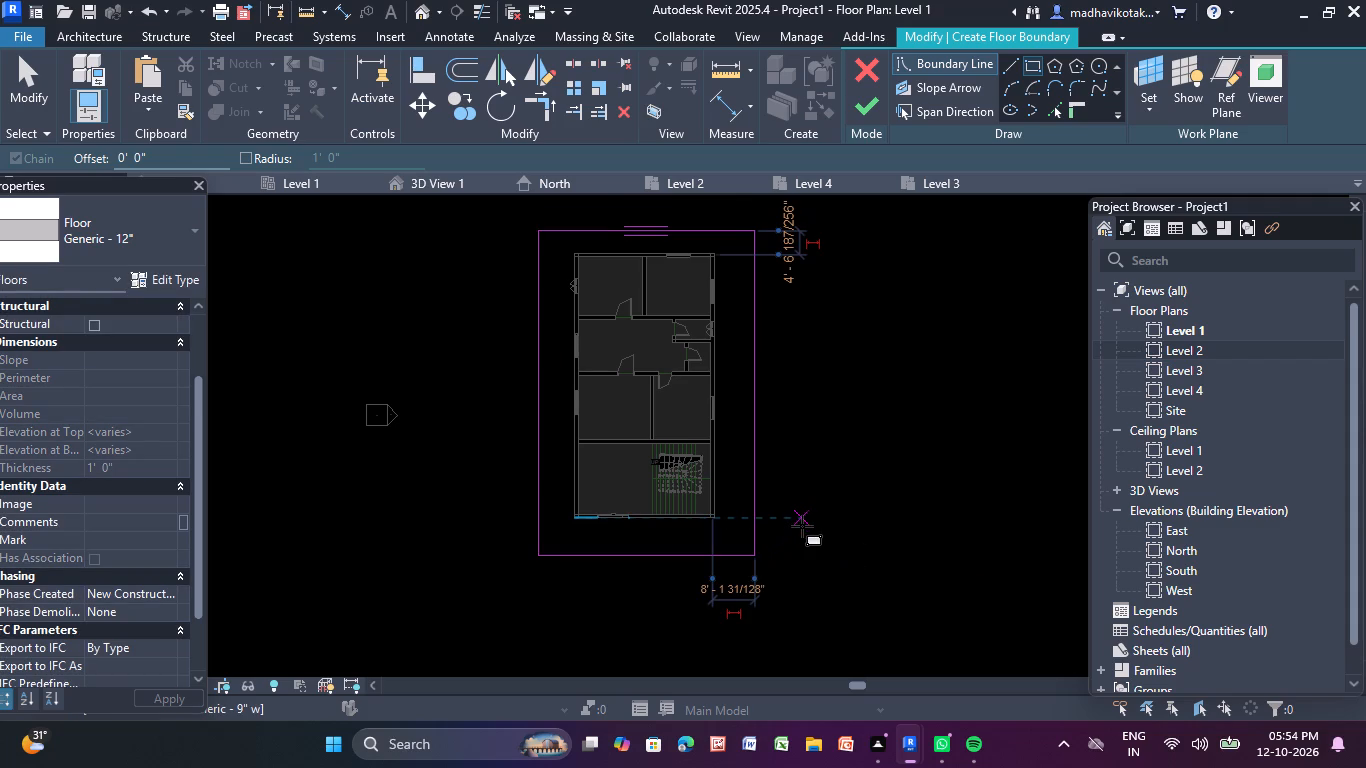
pyautogui.press('Escape')
pyautogui.press('Escape')
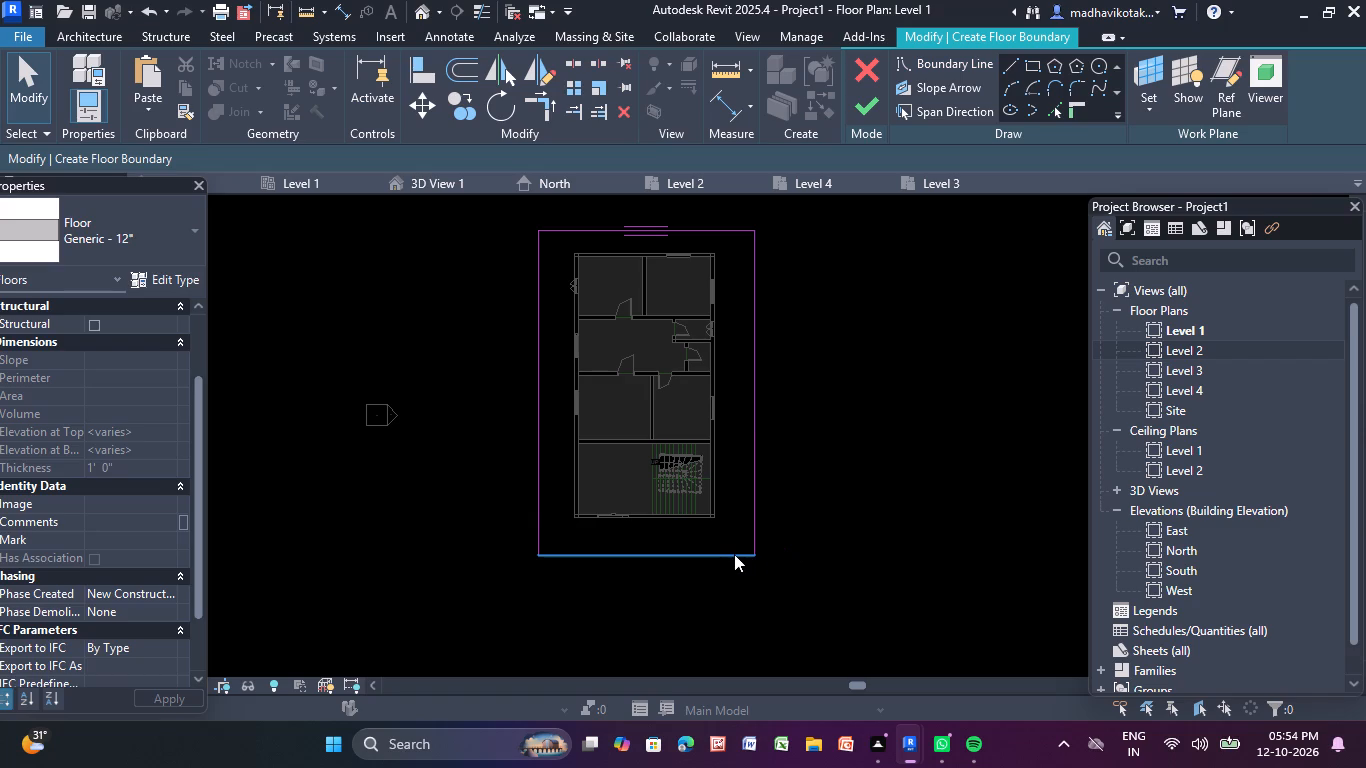
# Set the distance between the floor boundary's south edge and the building's south wall to 5'.
pyautogui.click(734, 553)
pyautogui.click(479, 534)
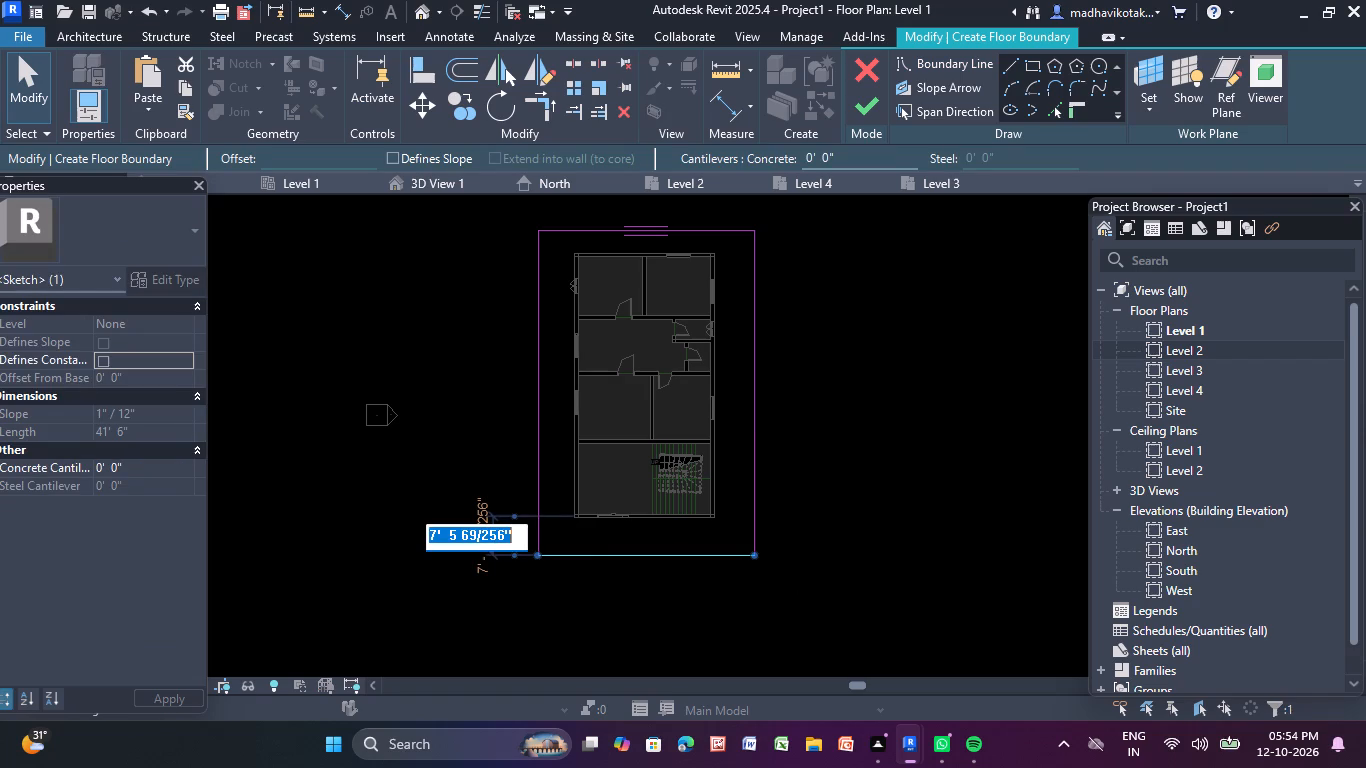
pyautogui.click(515, 537)
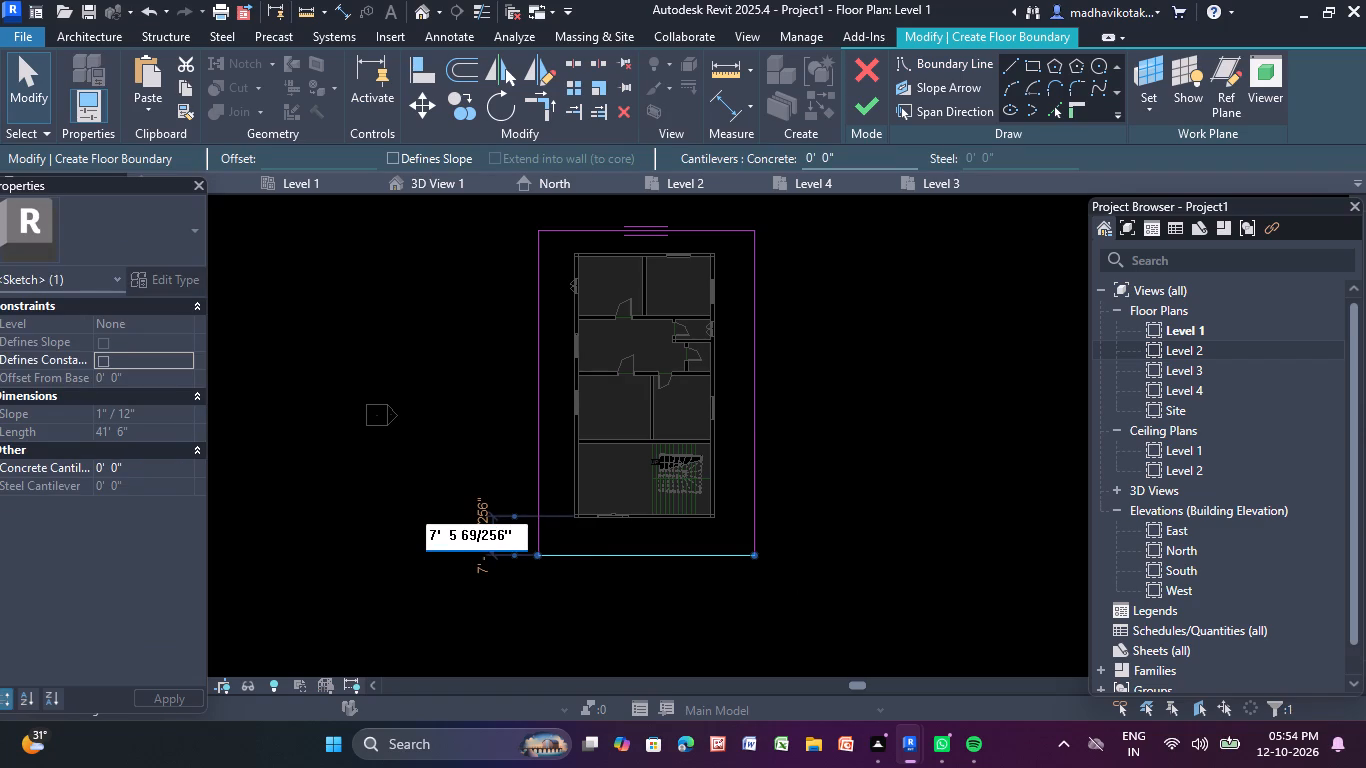
pyautogui.press('BackSpace')
pyautogui.press('BackSpace')
pyautogui.press('BackSpace')
pyautogui.press('BackSpace')
pyautogui.press('BackSpace')
pyautogui.press('BackSpace')
pyautogui.press('BackSpace')
pyautogui.press('BackSpace')
pyautogui.press('BackSpace')
pyautogui.press('BackSpace')
pyautogui.press('BackSpace')
pyautogui.press('BackSpace')
pyautogui.press('BackSpace')
pyautogui.press('BackSpace')
pyautogui.press('BackSpace')
pyautogui.press('BackSpace')
pyautogui.press('BackSpace')
pyautogui.press('BackSpace')
pyautogui.press('BackSpace')
pyautogui.press('BackSpace')
pyautogui.write("5'")
pyautogui.press('Return')
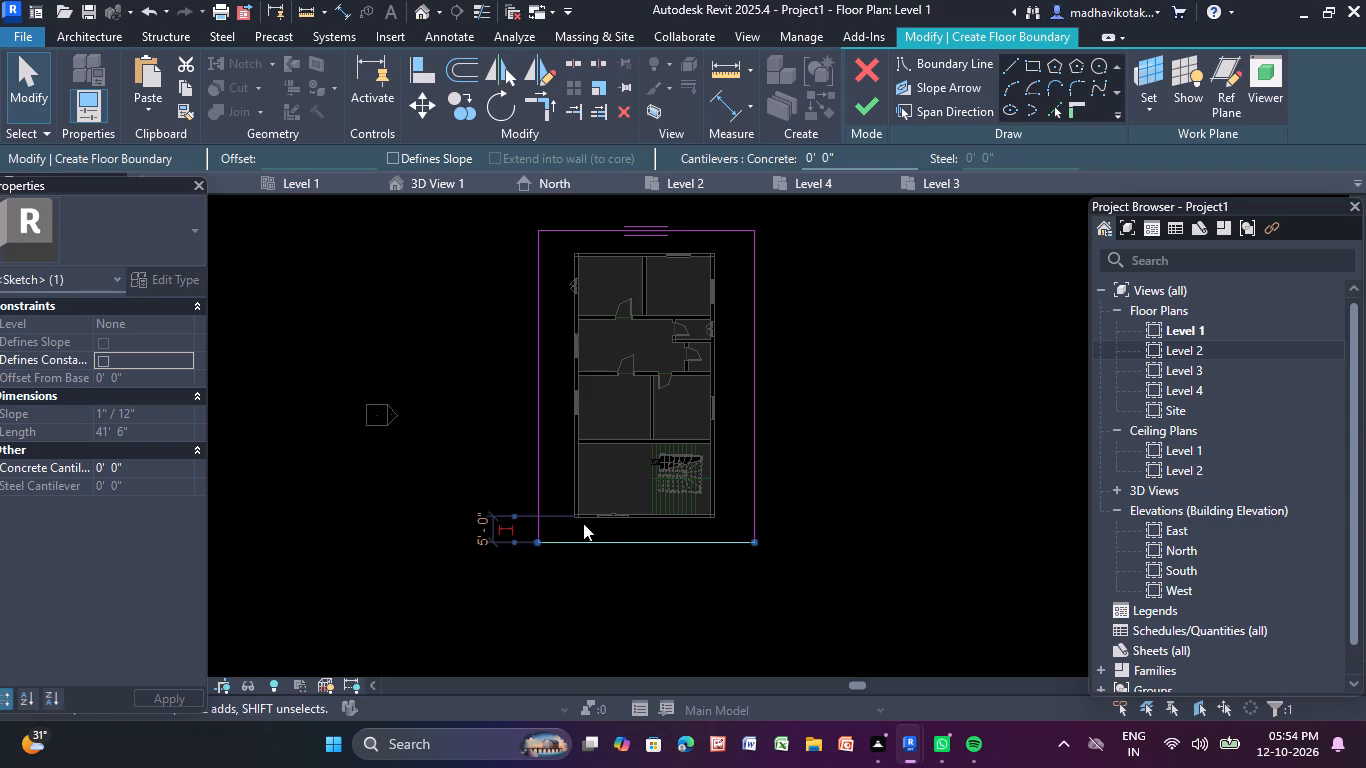
pyautogui.press('Escape')
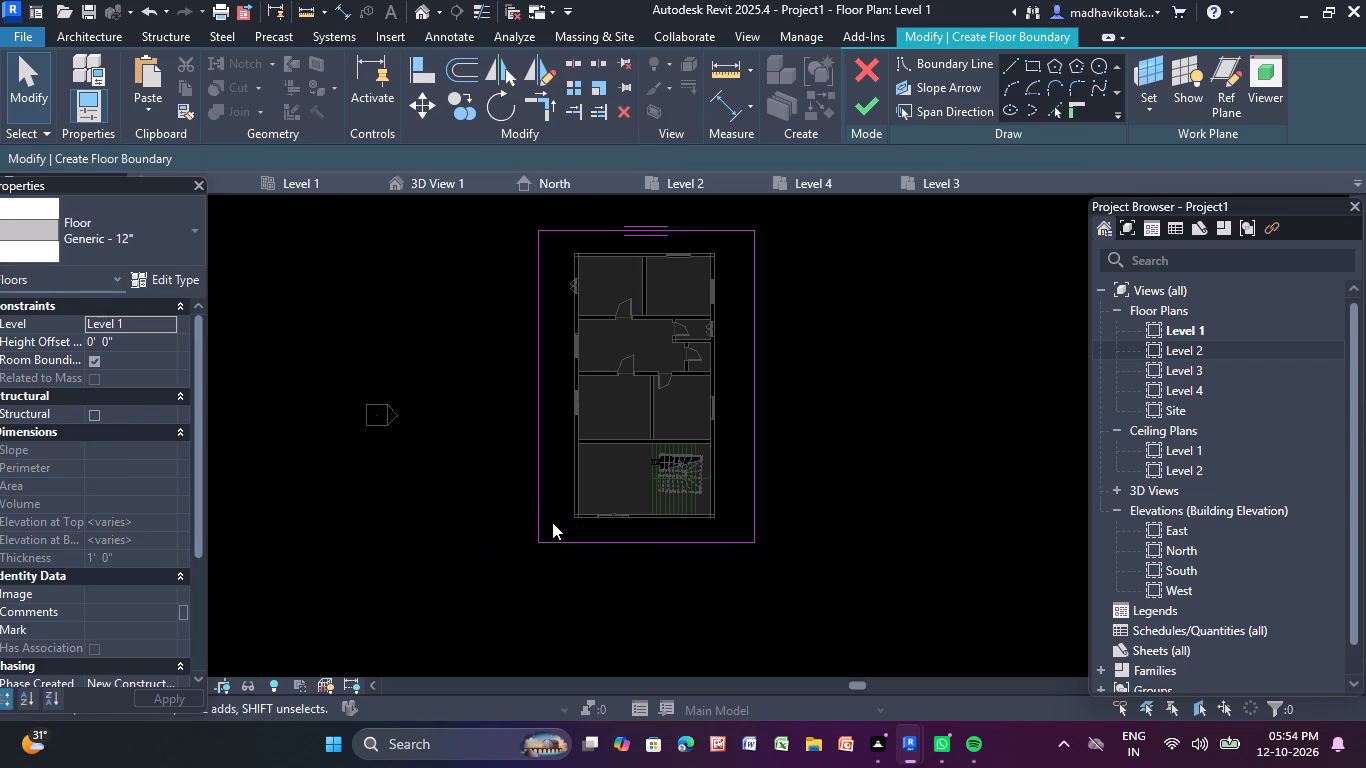
# Set the distance between the floor boundary's west edge and the building's west wall to 5'.
pyautogui.click(536, 507)
pyautogui.moveTo(555, 492); pyautogui.dragTo(519, 645, button='middle')
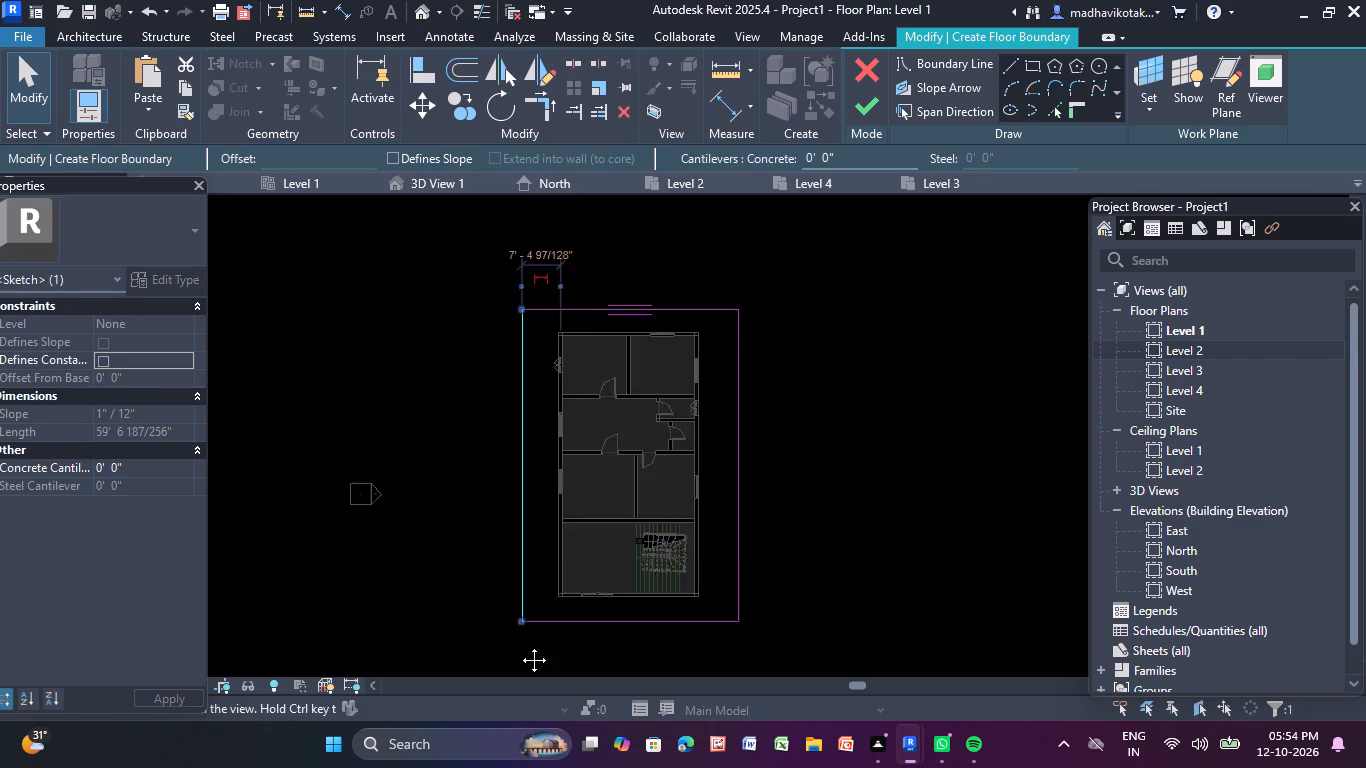
pyautogui.moveTo(519, 645); pyautogui.dragTo(514, 682, button='middle')
pyautogui.scroll(4, 528, 350)
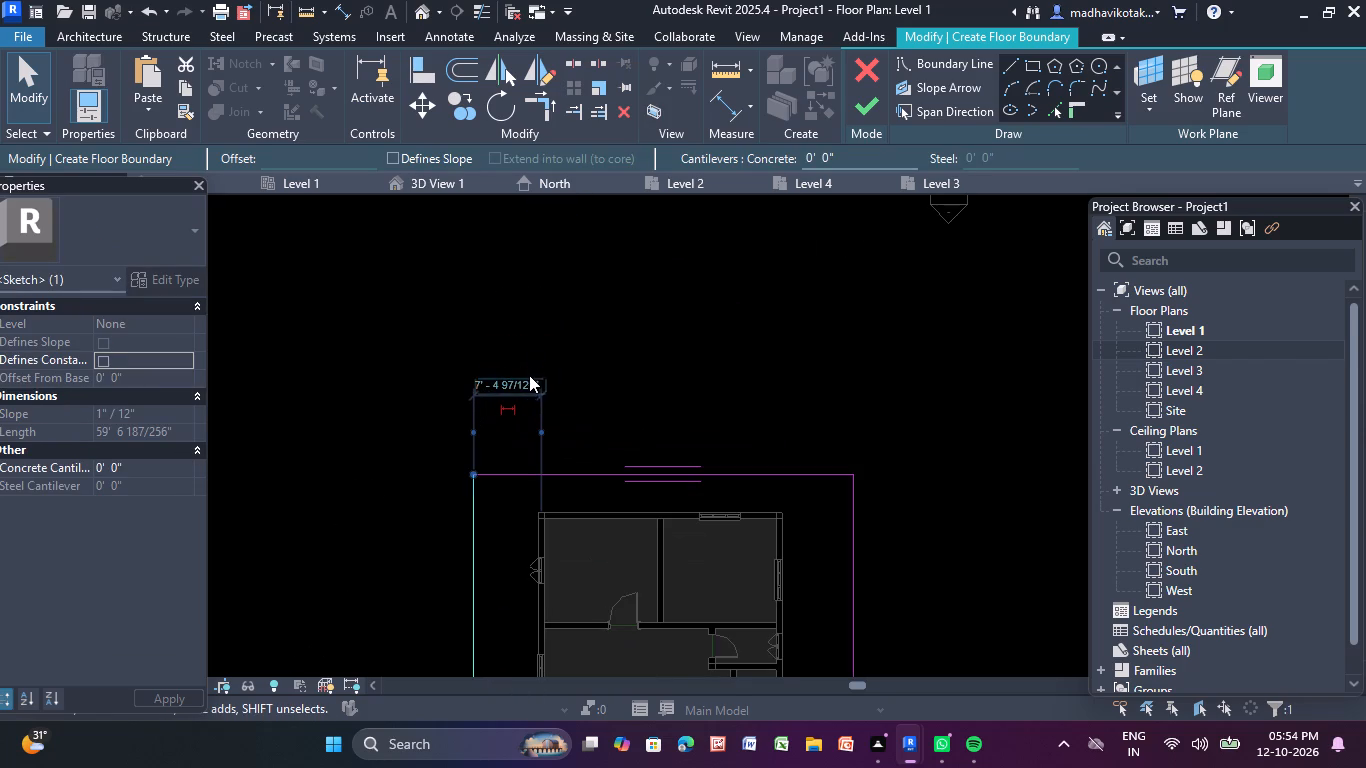
pyautogui.click(529, 375)
pyautogui.press('BackSpace')
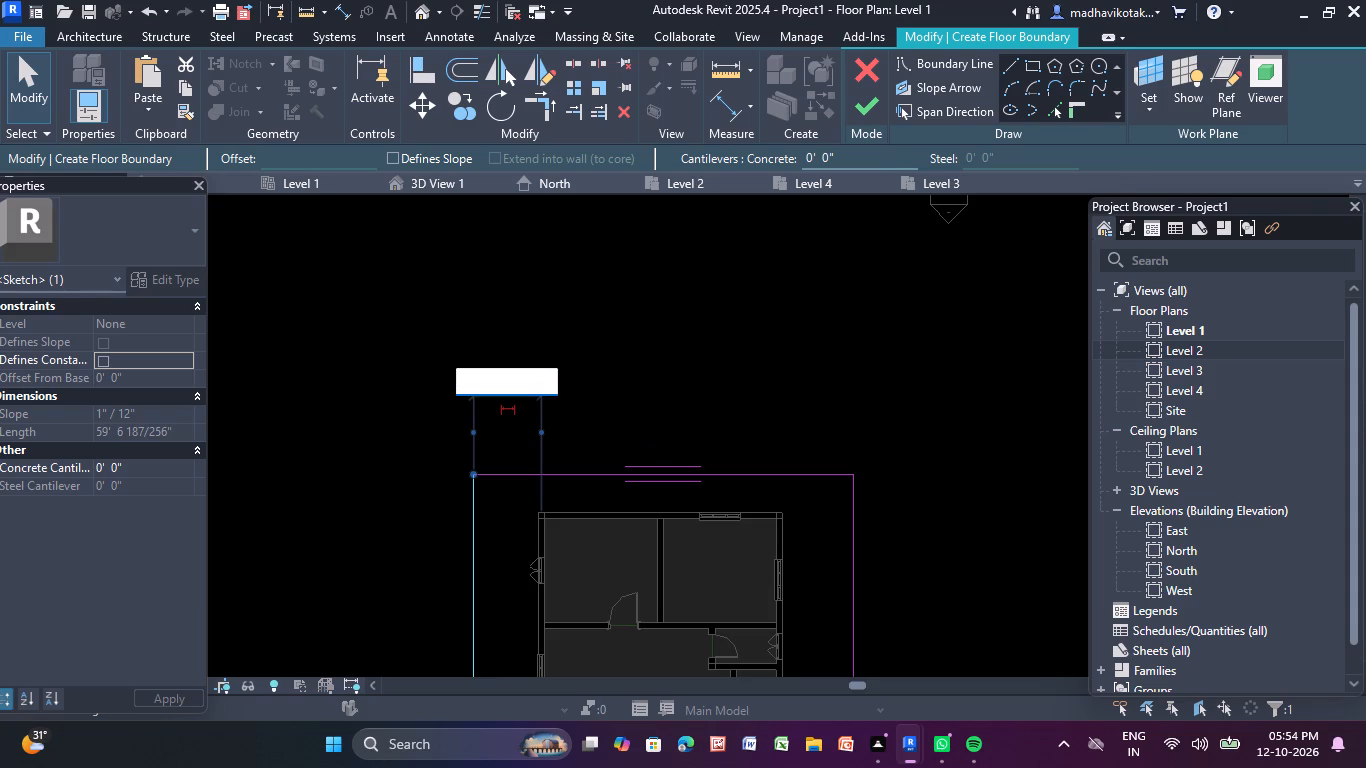
pyautogui.write("5'")
pyautogui.press('Return')
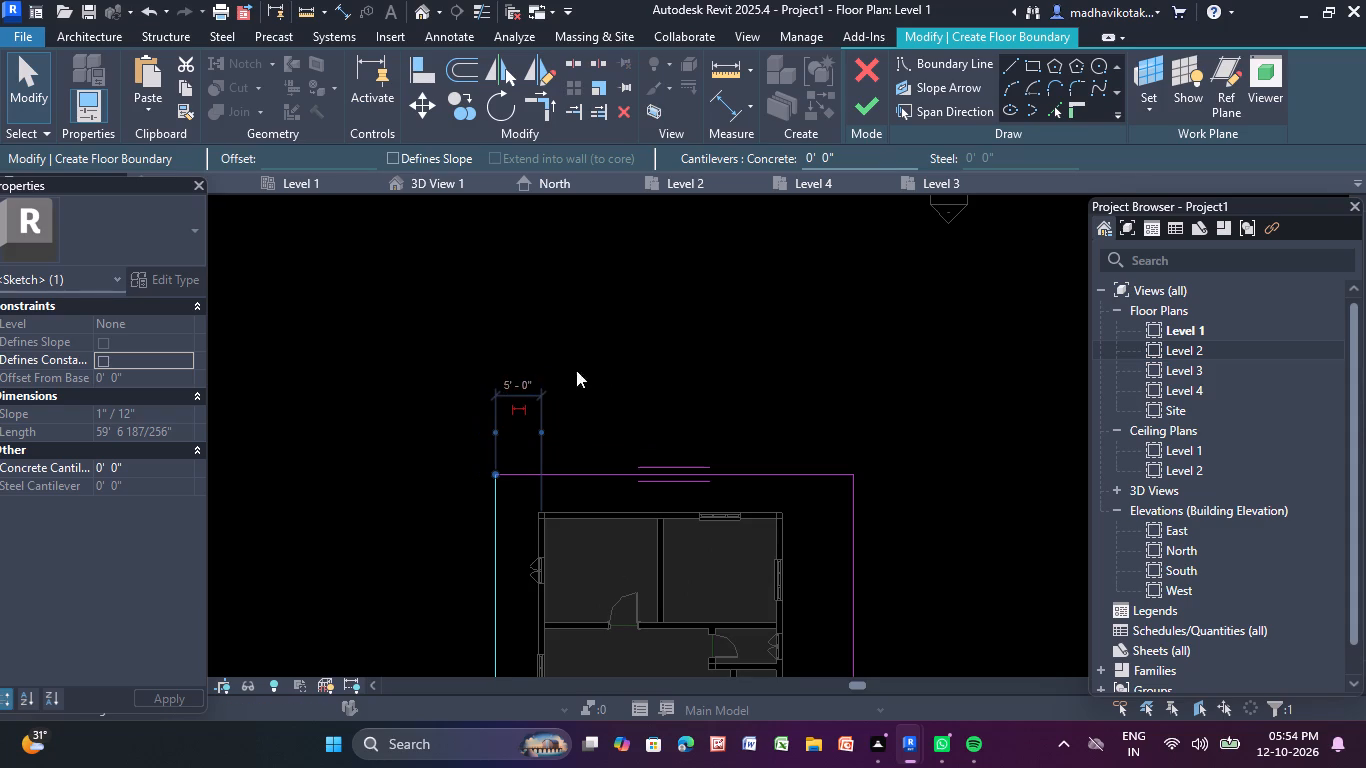
pyautogui.click(606, 366)
# Set the distance between the floor boundary's east edge and the building's east wall to 5'.
pyautogui.moveTo(669, 378); pyautogui.dragTo(701, 39, button='middle')
pyautogui.scroll(-1, 997, 767)
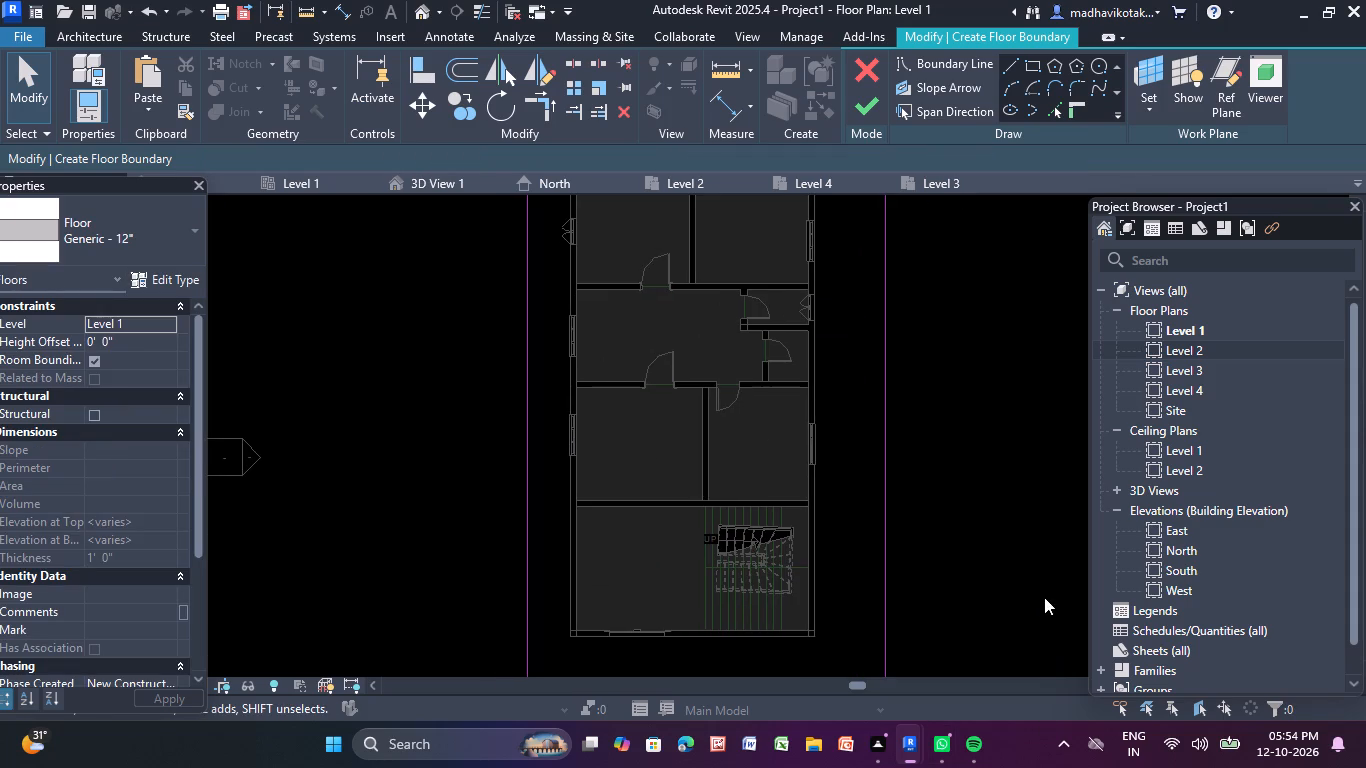
pyautogui.moveTo(1023, 583); pyautogui.dragTo(942, 333, button='middle')
pyautogui.click(627, 425)
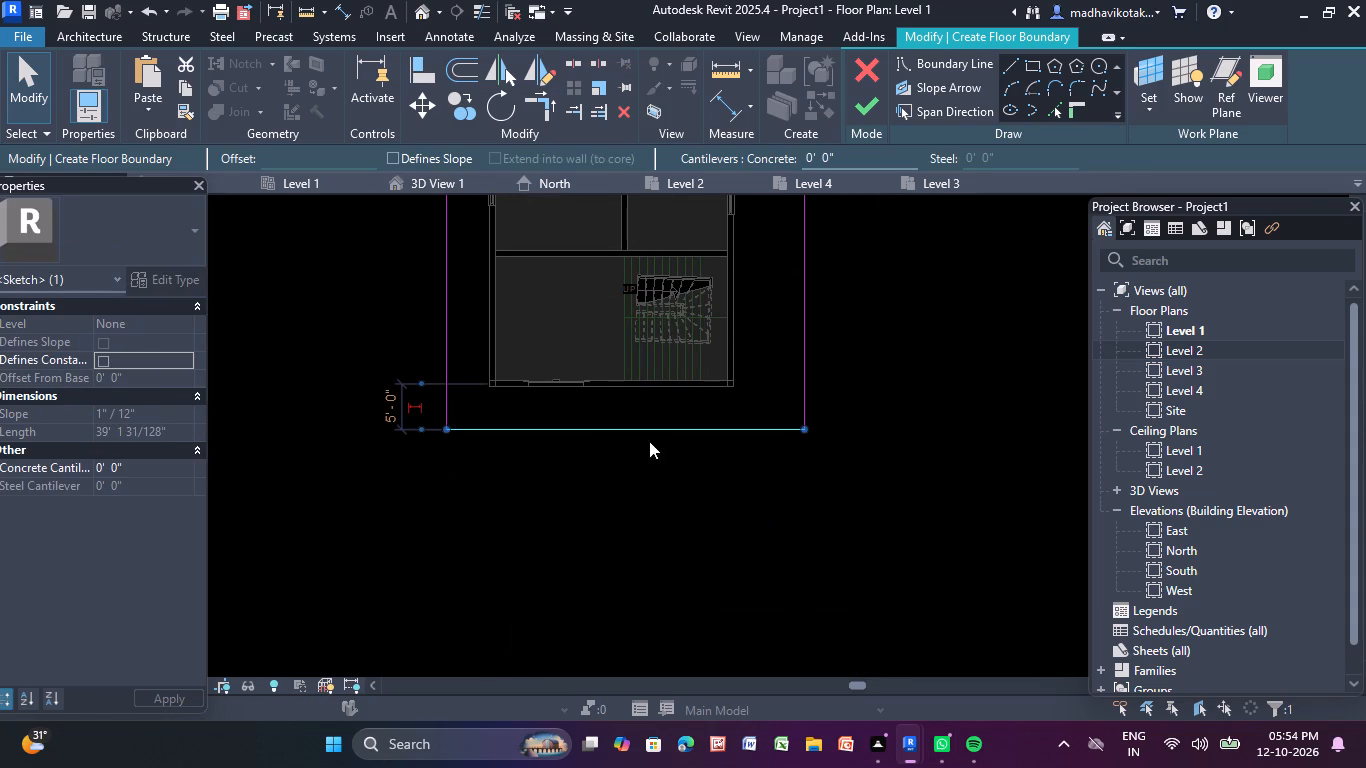
pyautogui.click(654, 482)
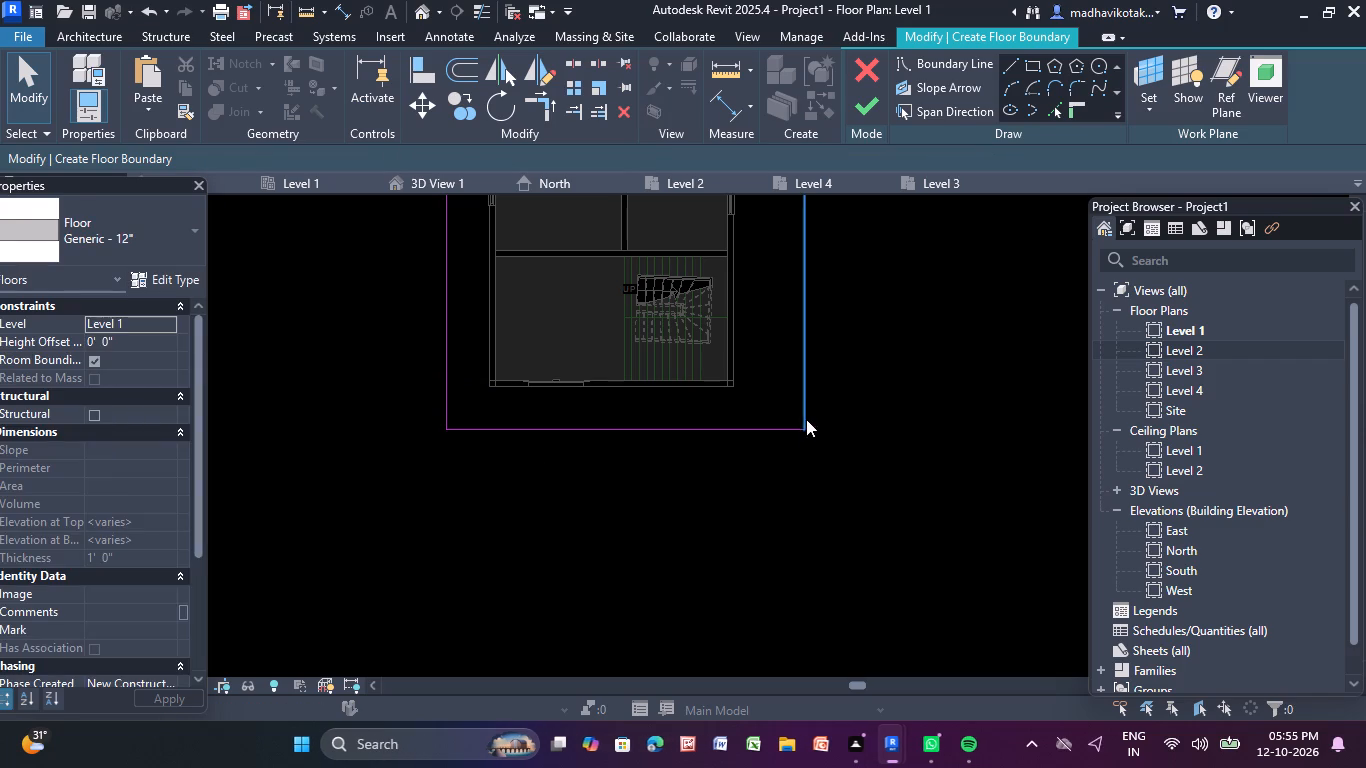
pyautogui.click(806, 419)
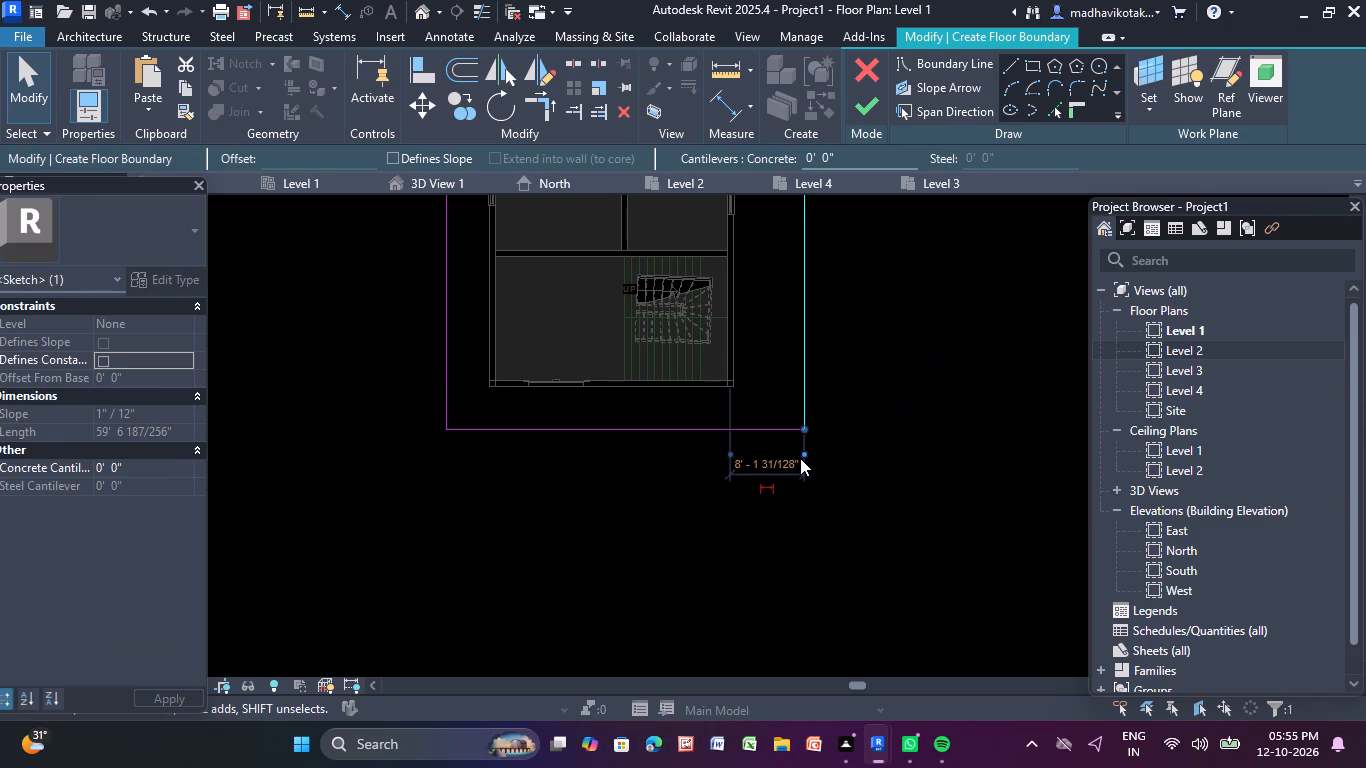
pyautogui.click(793, 461)
pyautogui.click(780, 457)
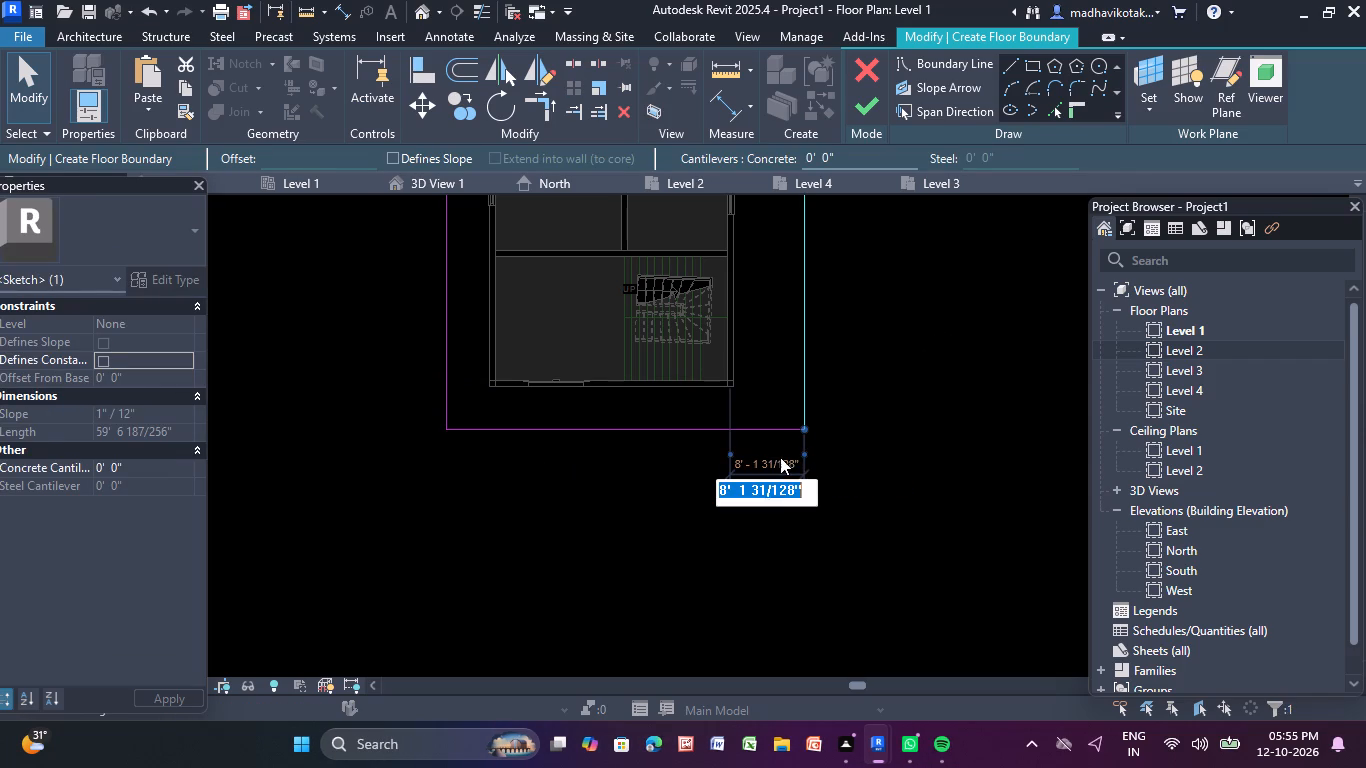
pyautogui.press('BackSpace')
pyautogui.press('BackSpace')
pyautogui.press('BackSpace')
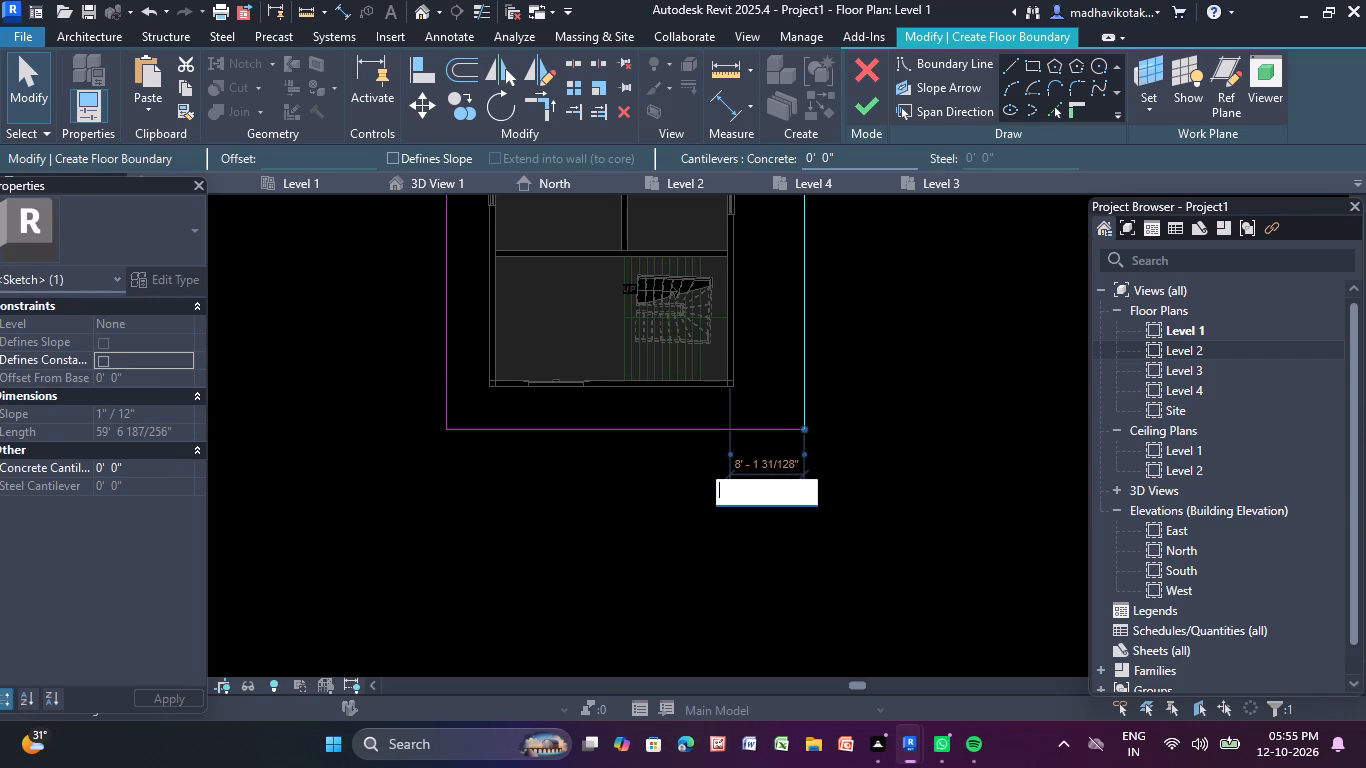
pyautogui.press('5')
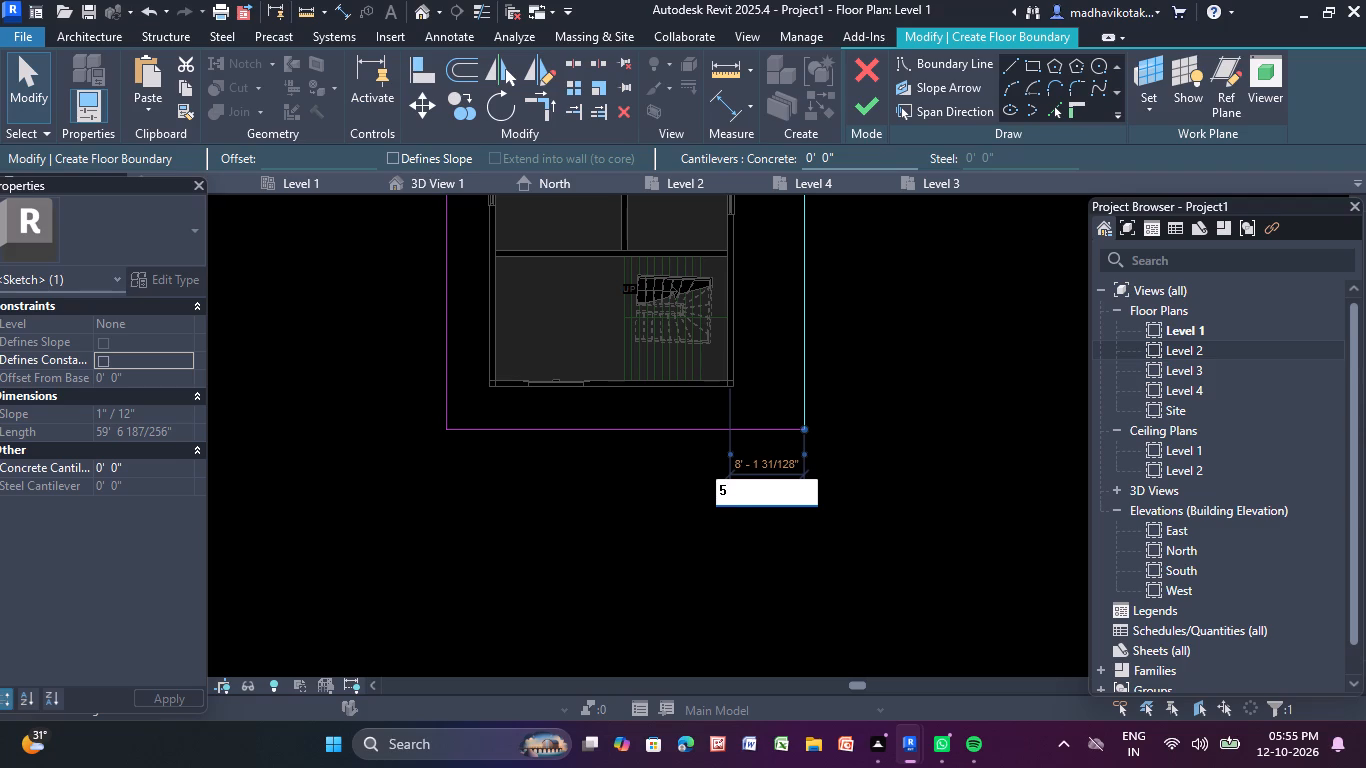
pyautogui.press("'")
pyautogui.press('Return')
pyautogui.scroll(-1, 800, 489)
pyautogui.click(800, 488)
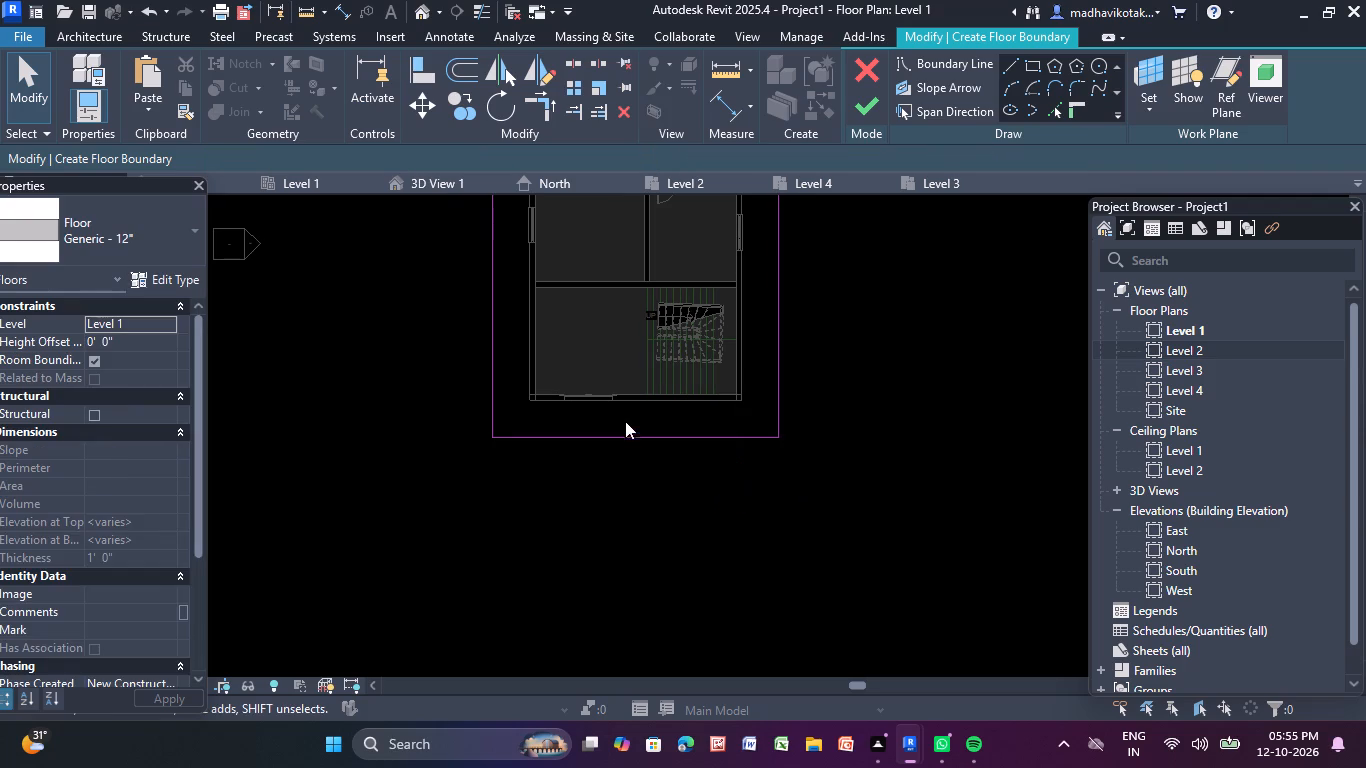
# Set the distance between the floor boundary's south edge and the building's south wall to 7'.
pyautogui.click(613, 441)
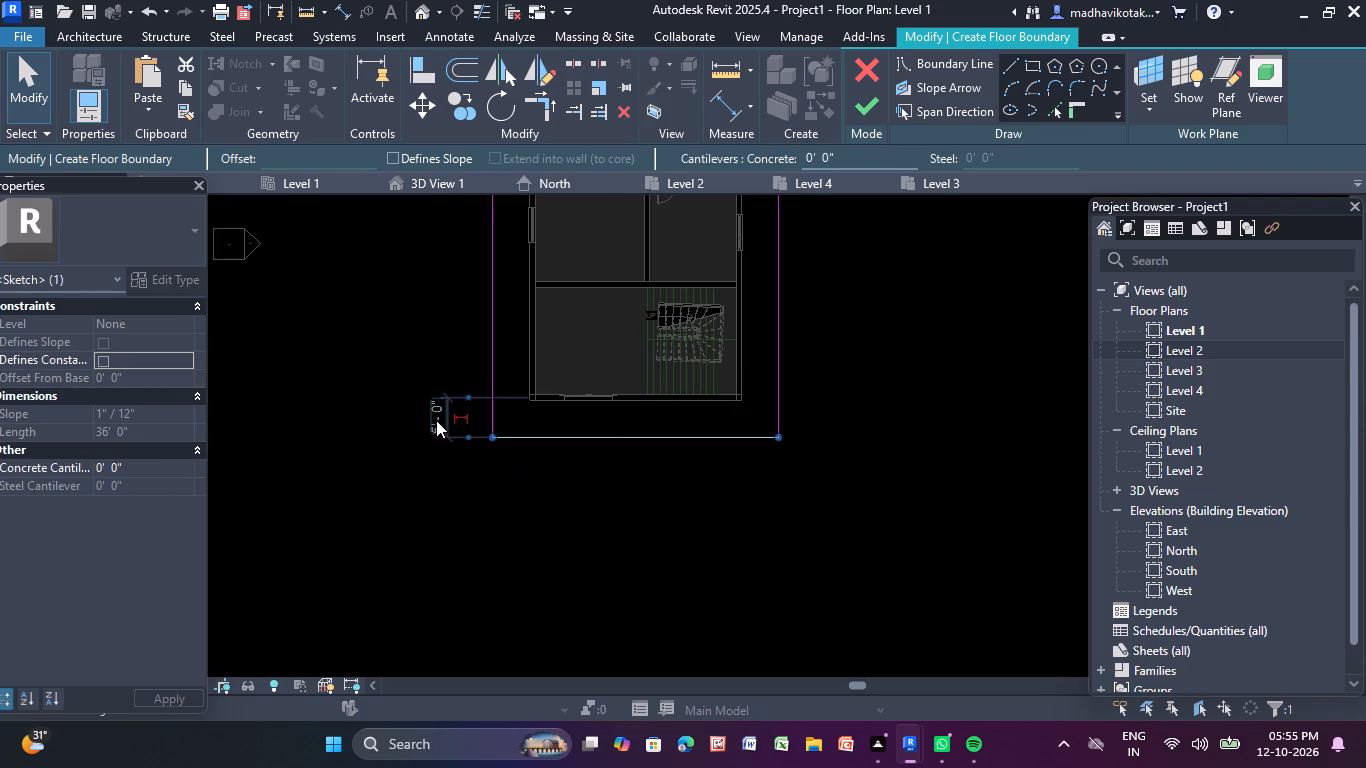
pyautogui.click(436, 420)
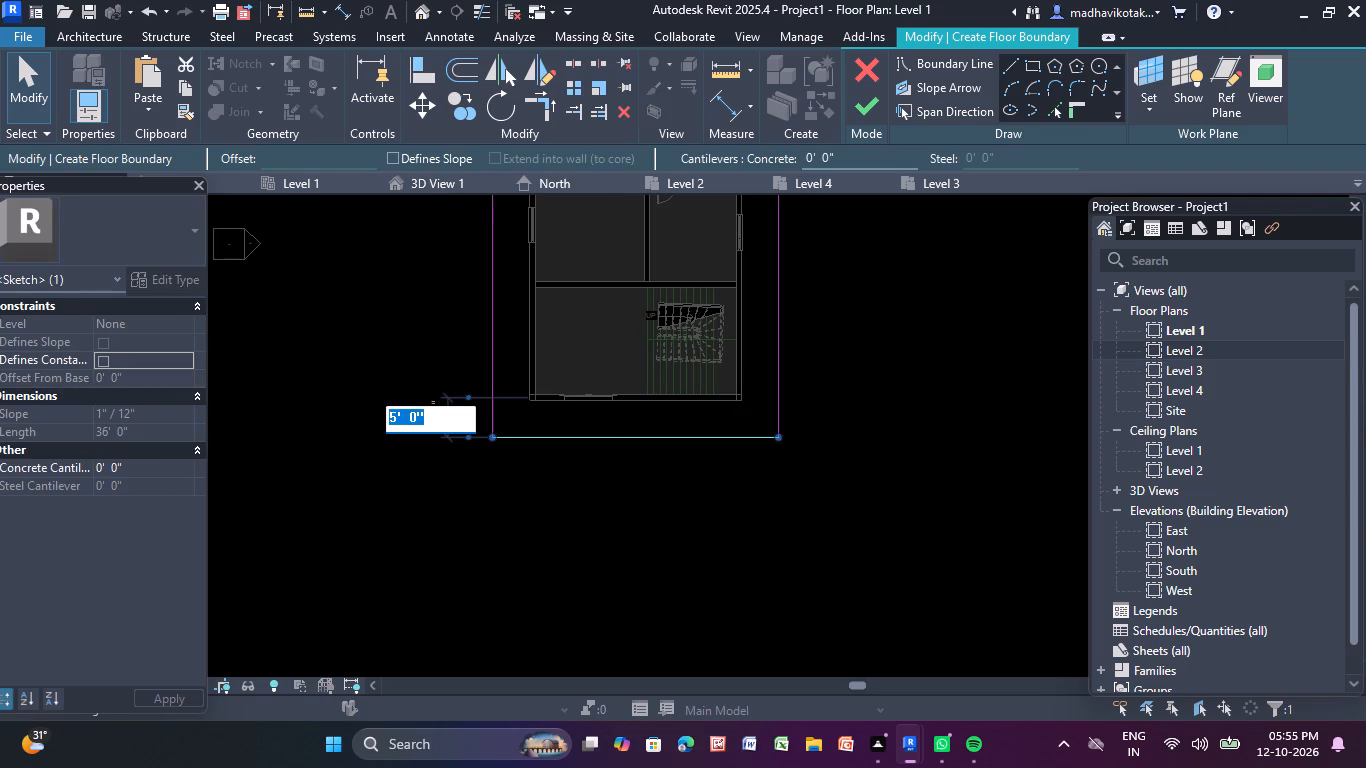
pyautogui.press('BackSpace')
pyautogui.press('BackSpace')
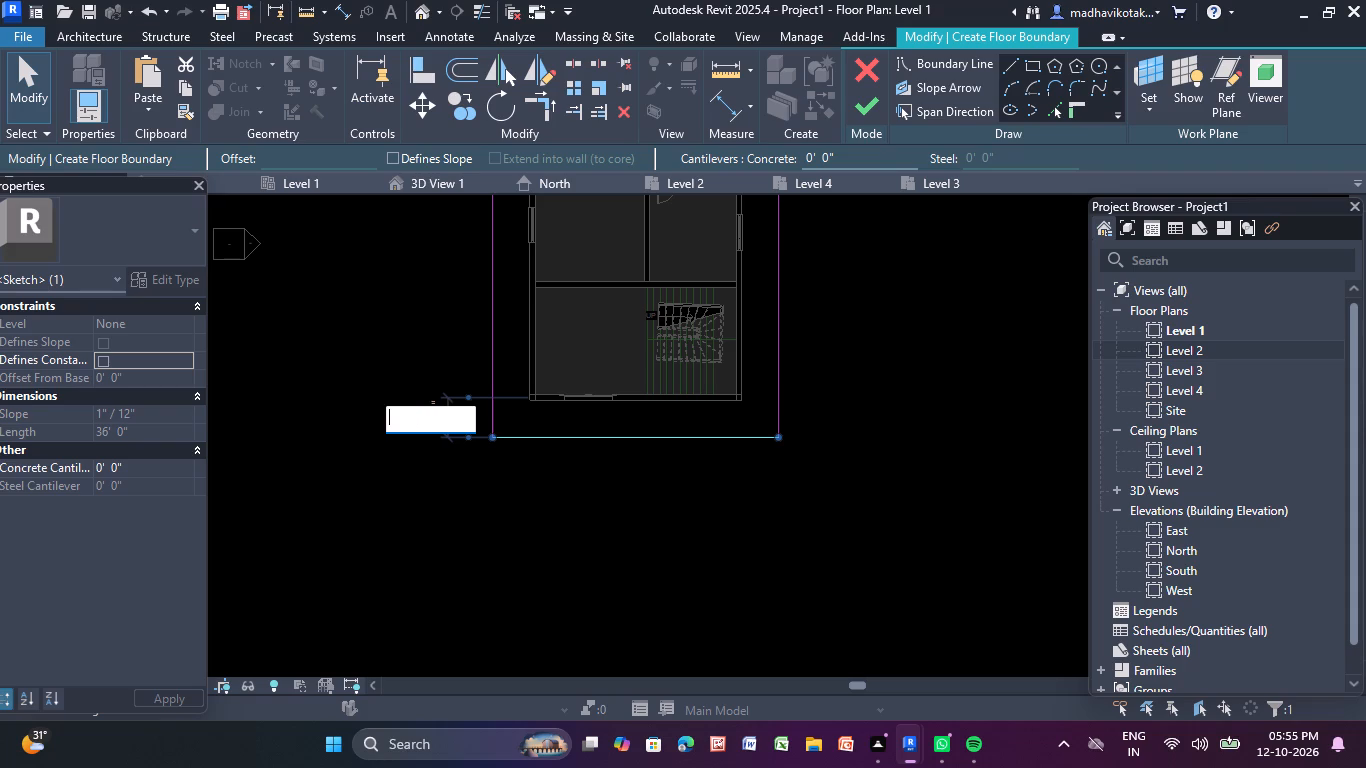
pyautogui.write('71')
pyautogui.press('BackSpace')
pyautogui.press('BackSpace')
pyautogui.press('BackSpace')
pyautogui.press('BackSpace')
pyautogui.press('BackSpace')
pyautogui.press('BackSpace')
pyautogui.press('BackSpace')
pyautogui.press('BackSpace')
pyautogui.press('BackSpace')
pyautogui.press('BackSpace')
pyautogui.press('BackSpace')
pyautogui.press('BackSpace')
pyautogui.press('BackSpace')
pyautogui.press('BackSpace')
pyautogui.press('BackSpace')
pyautogui.write("7'")
pyautogui.press('Return')
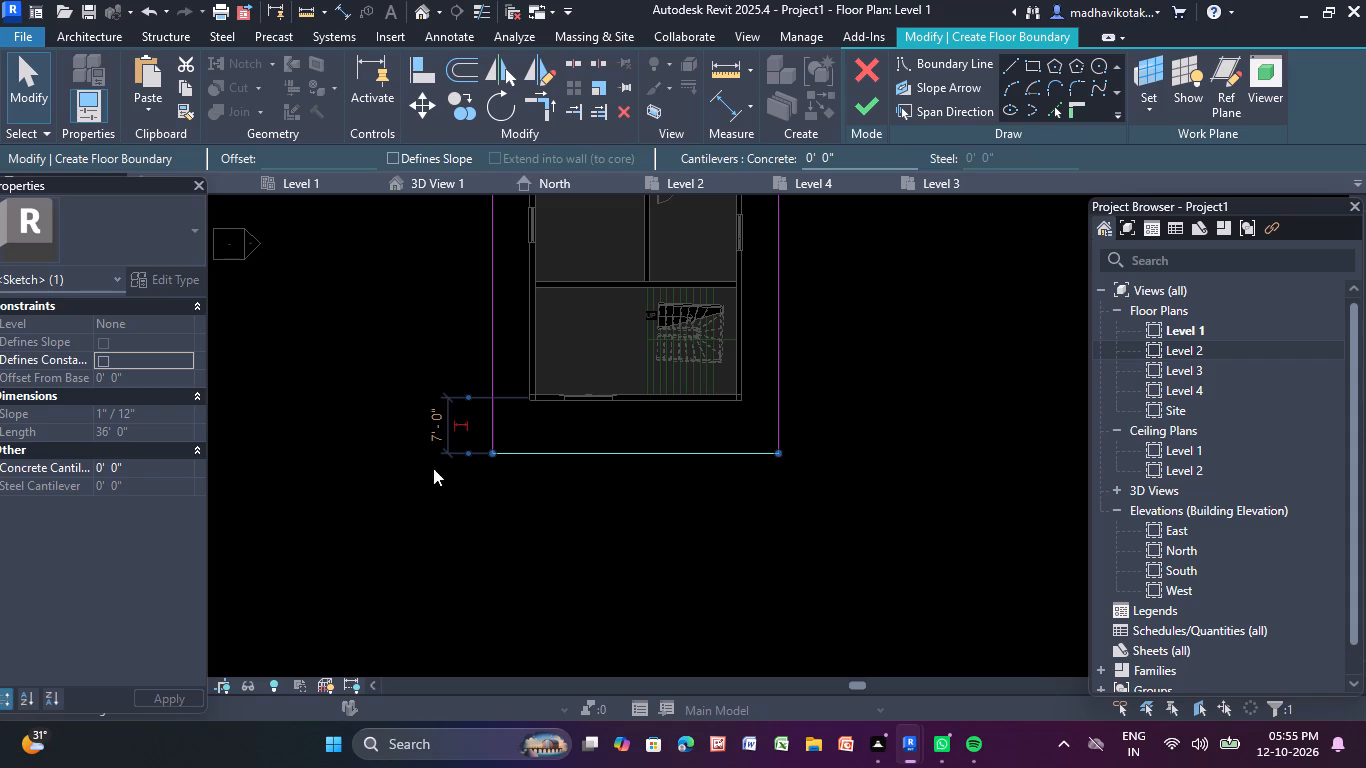
pyautogui.click(488, 536)
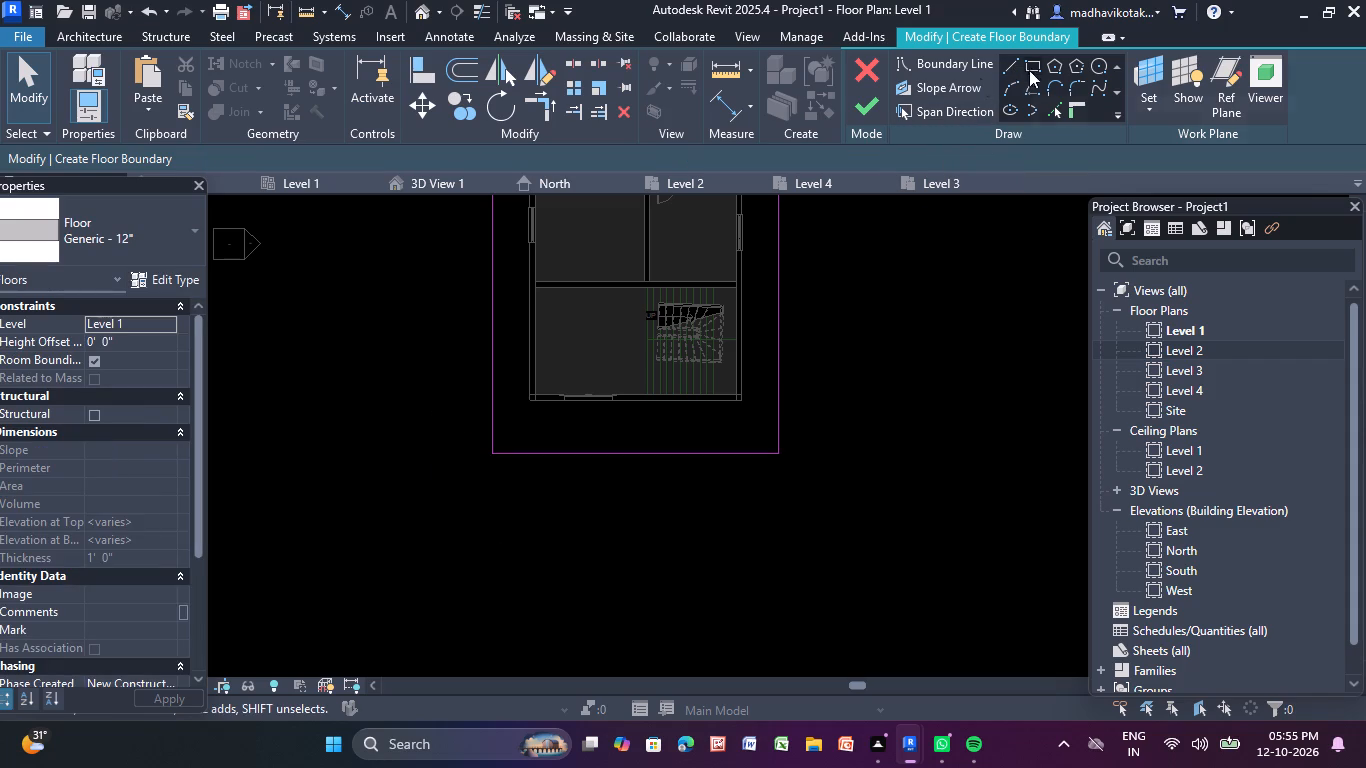
# Finish the boundary sketch to create the Level 1 floor slab around the building.
pyautogui.click(877, 106)
pyautogui.click(845, 331)
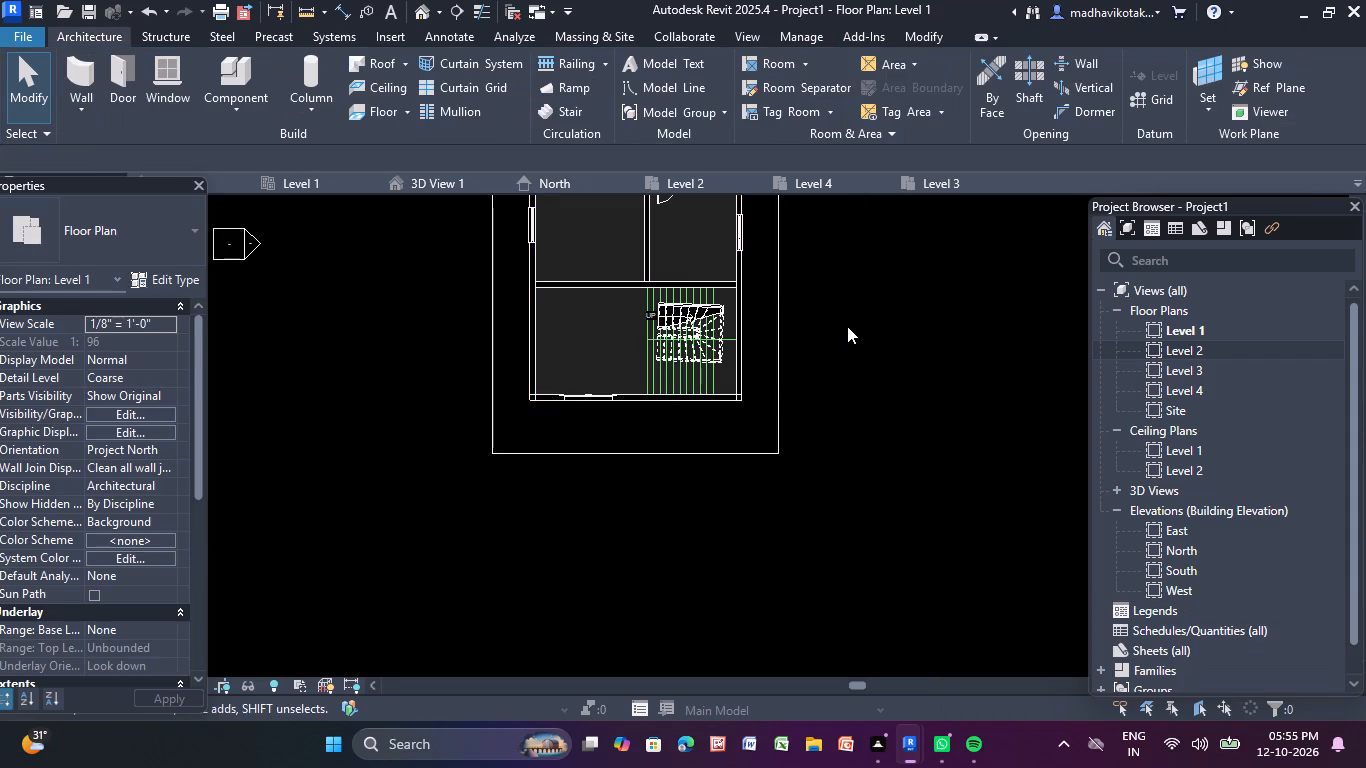
# Open the default 3D view and examine the new slab at the building's base.
pyautogui.scroll(-4, 848, 319)
pyautogui.moveTo(843, 329); pyautogui.dragTo(789, 440, button='middle')
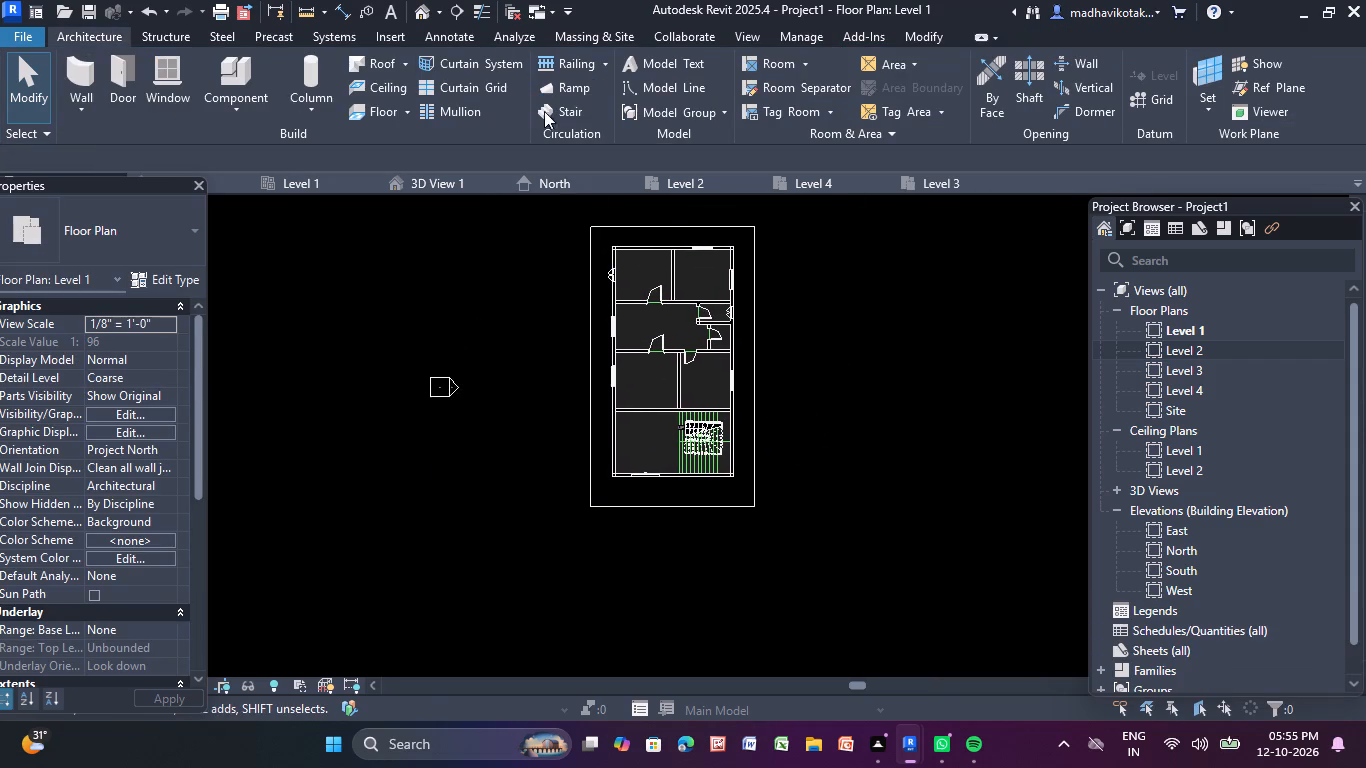
pyautogui.click(424, 7)
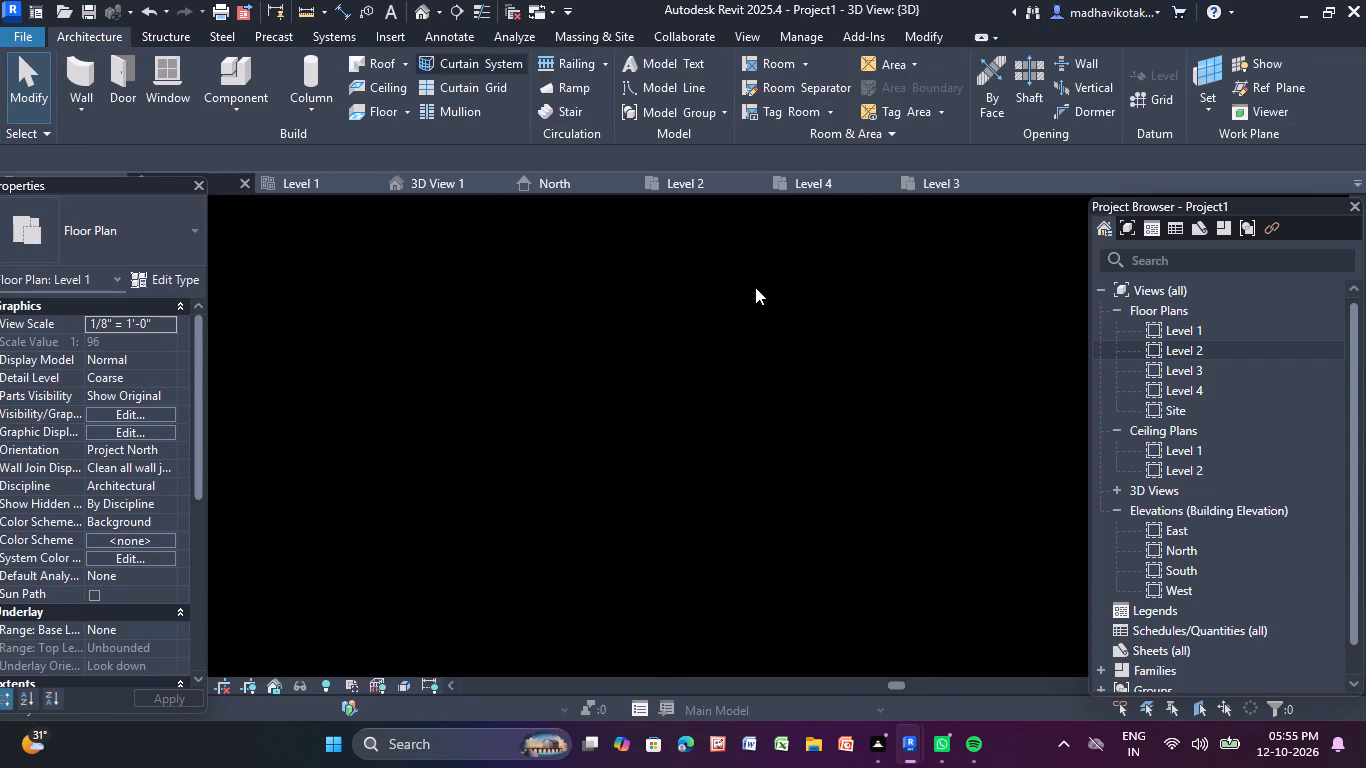
pyautogui.scroll(-3, 755, 286)
pyautogui.moveTo(751, 283); pyautogui.dragTo(756, 246, button='middle')
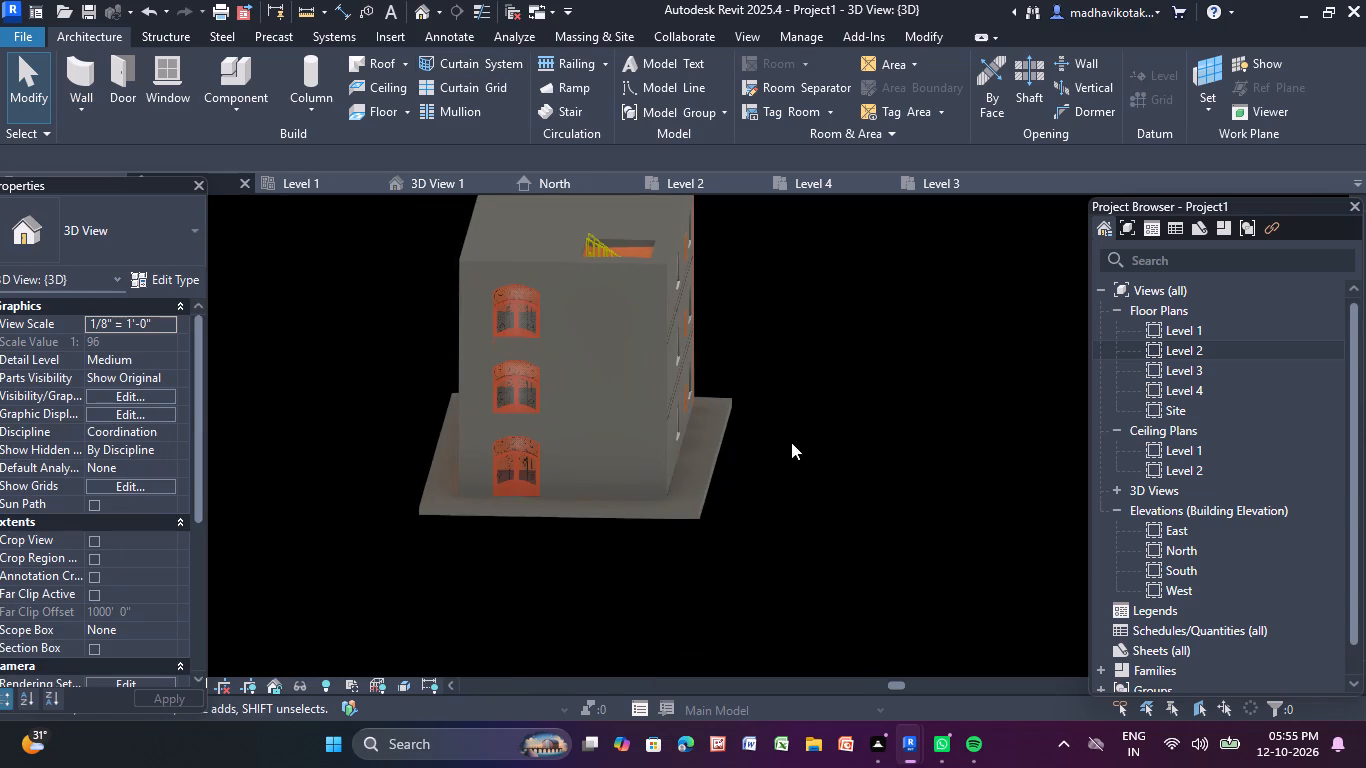
pyautogui.scroll(1, 694, 498)
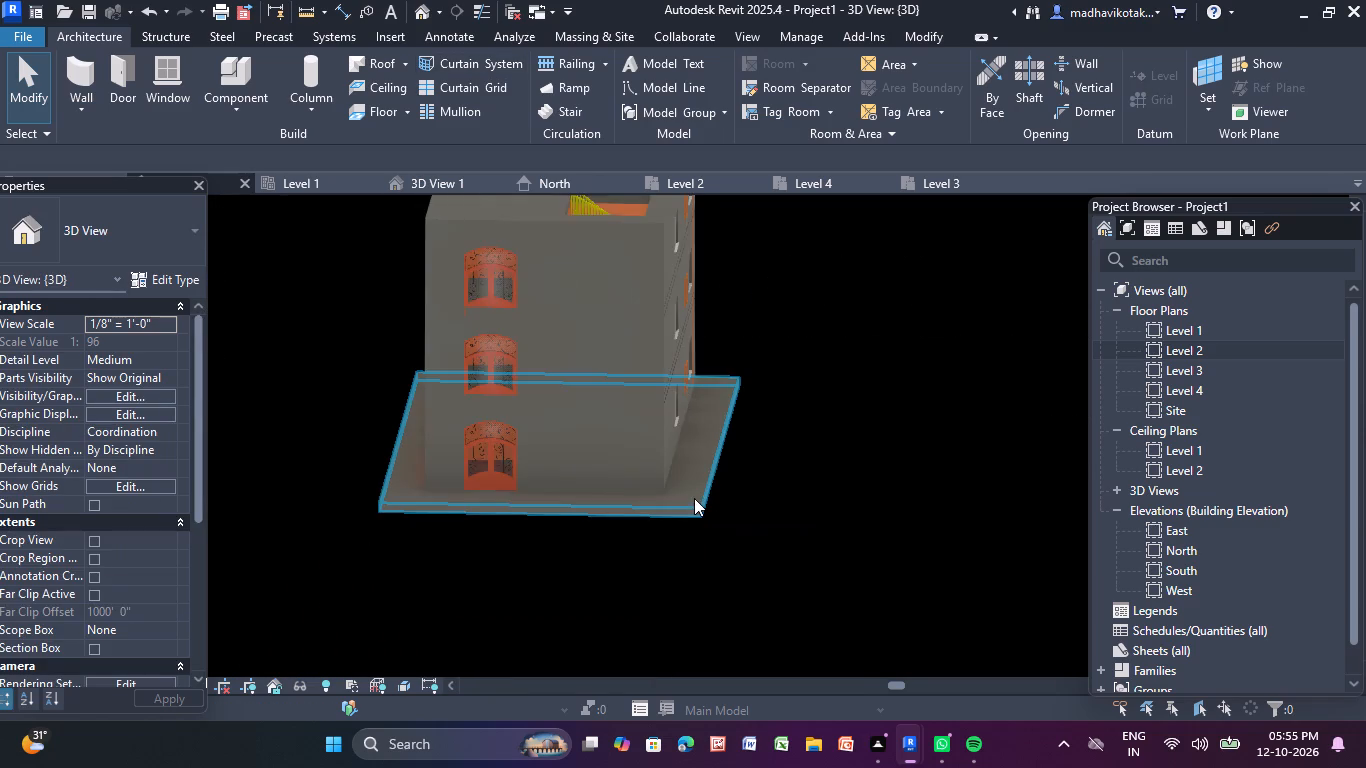
pyautogui.scroll(1, 585, 519)
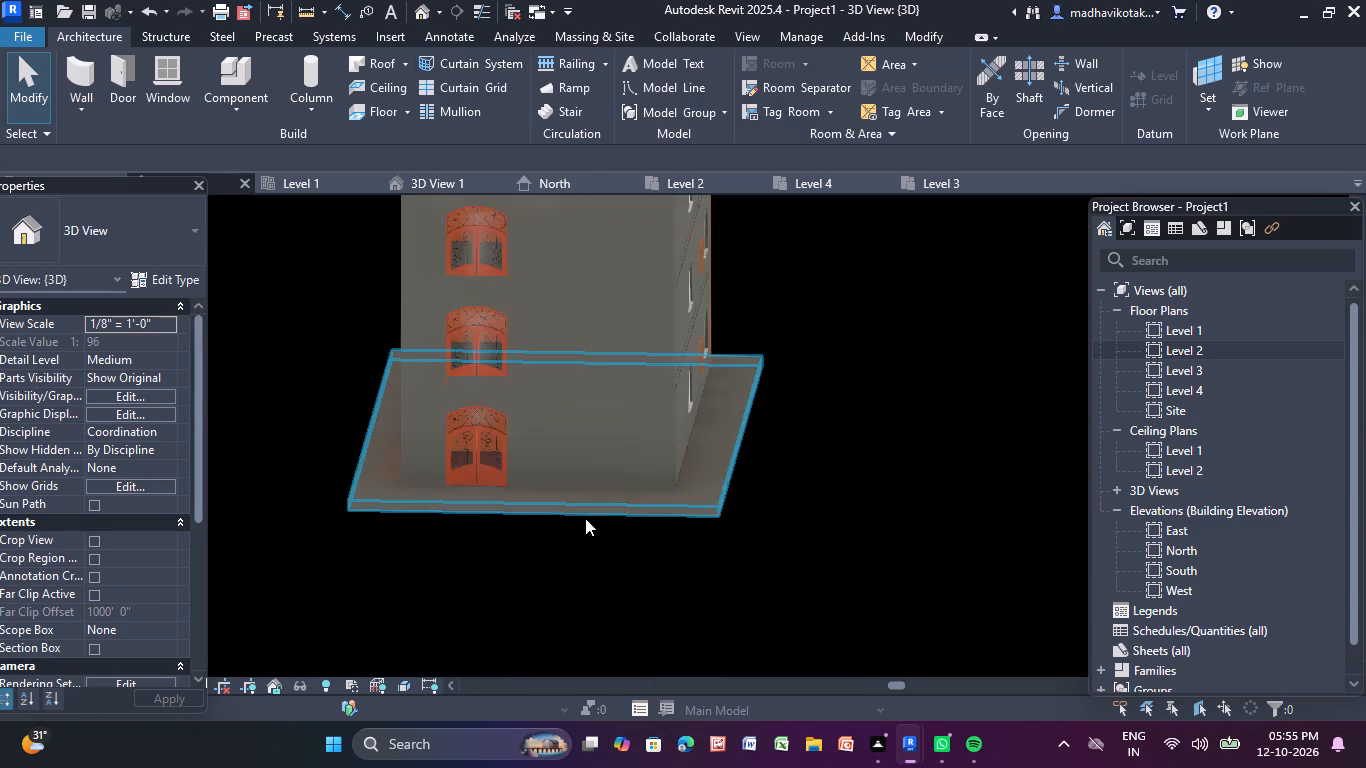
pyautogui.scroll(3, 585, 518)
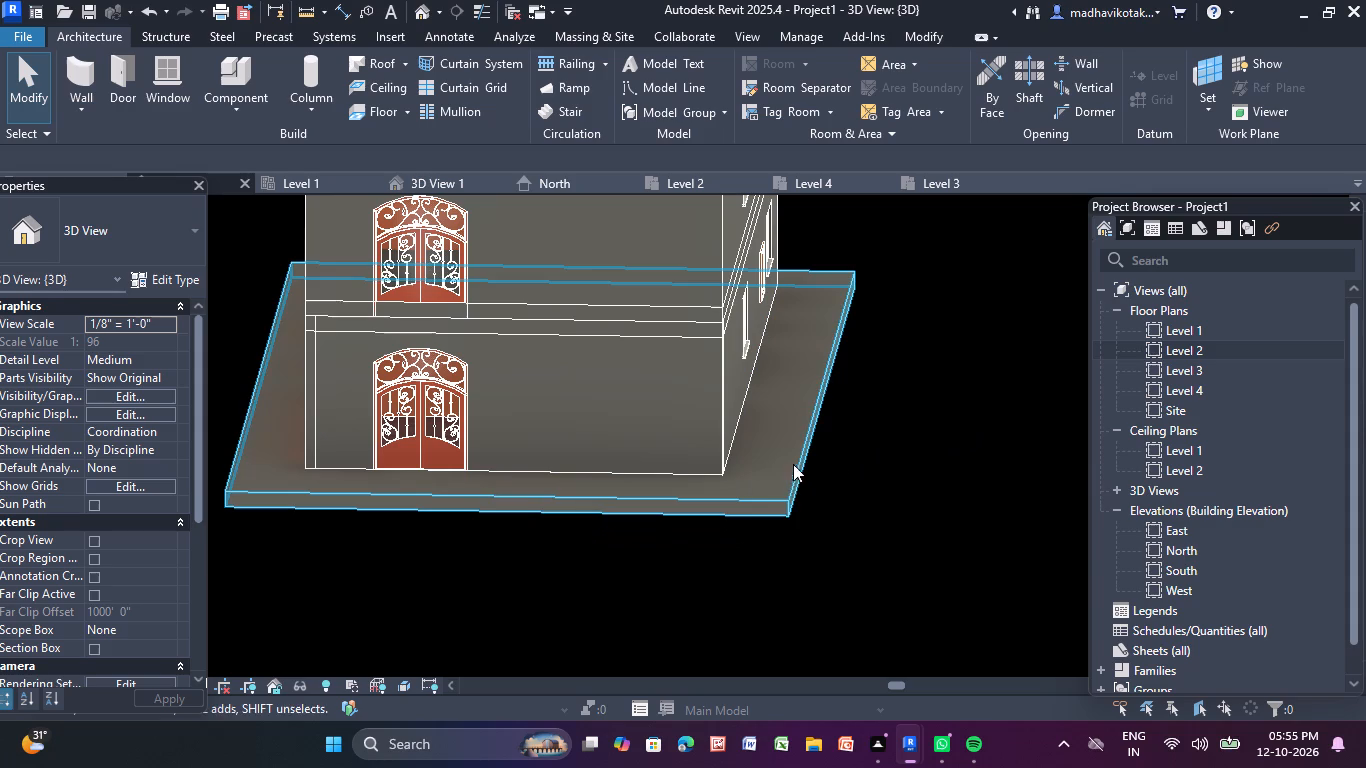
# Edit the slab's Generic - 12" floor type so its Structure [1] layer is 6" thick.
pyautogui.click(732, 495)
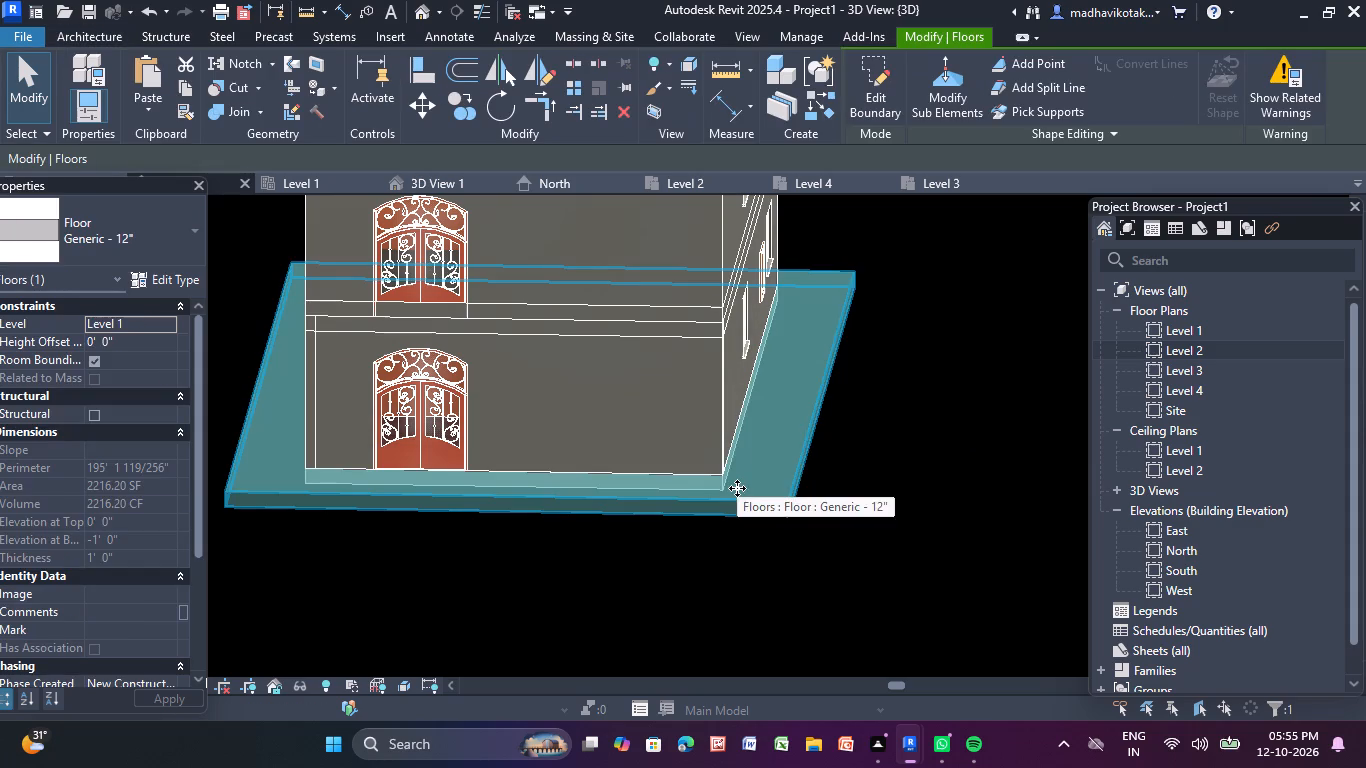
pyautogui.click(181, 285)
pyautogui.click(866, 242)
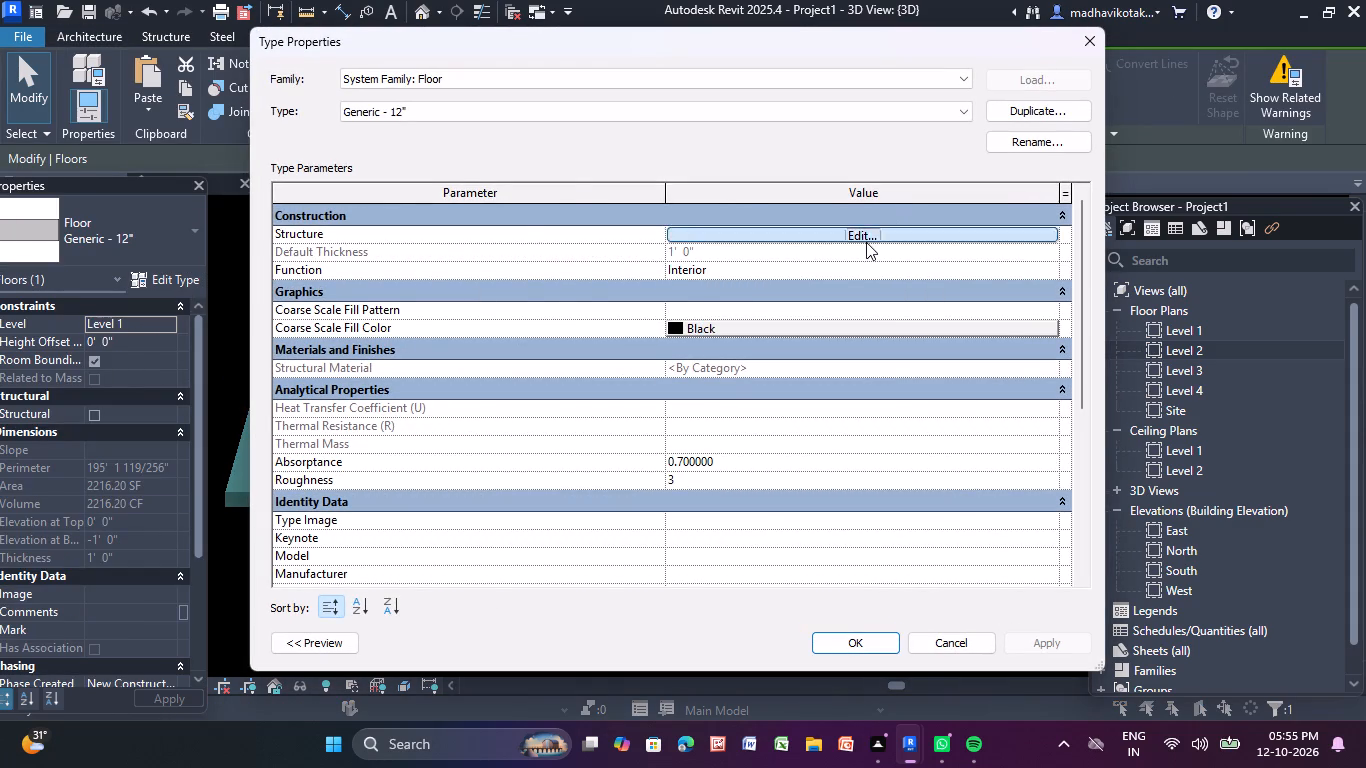
pyautogui.click(783, 253)
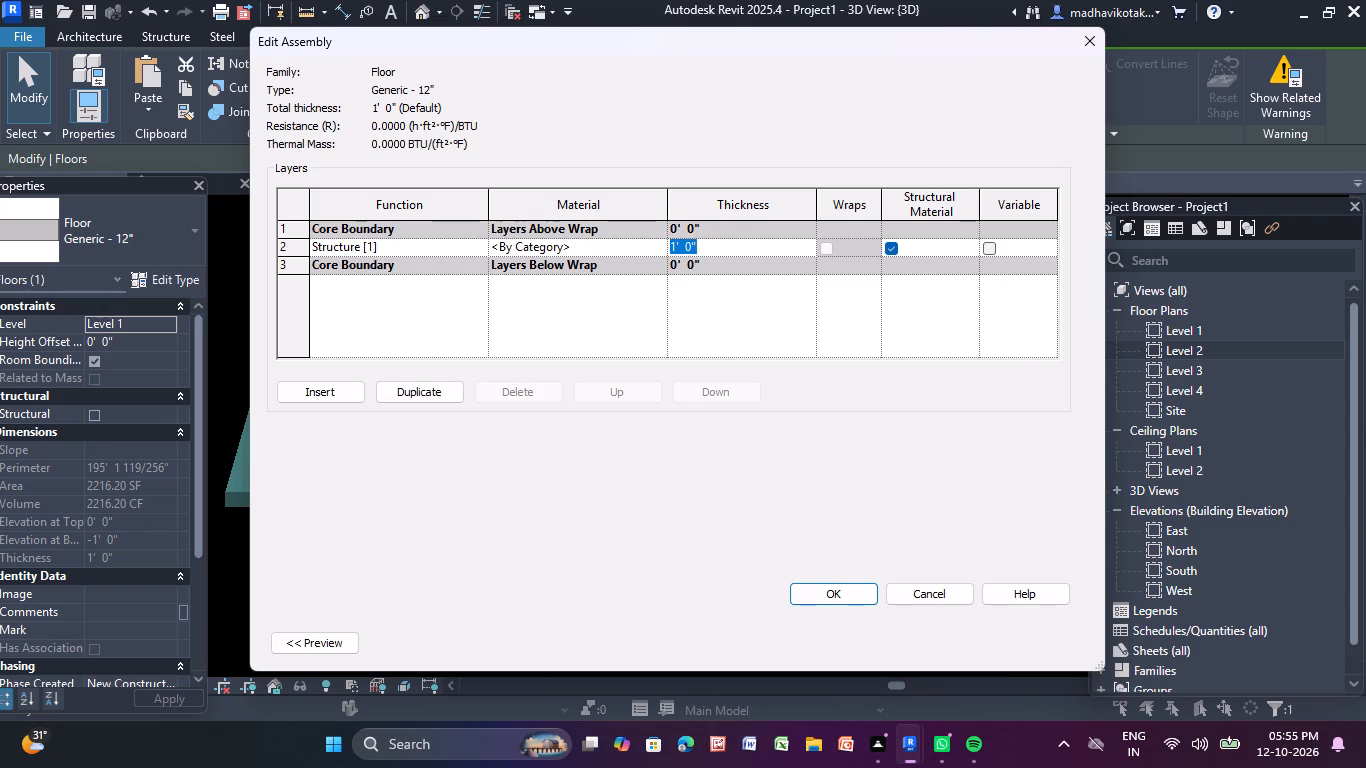
pyautogui.press('BackSpace')
pyautogui.press('6')
pyautogui.hotkey('shift', '"')
pyautogui.press('Return')
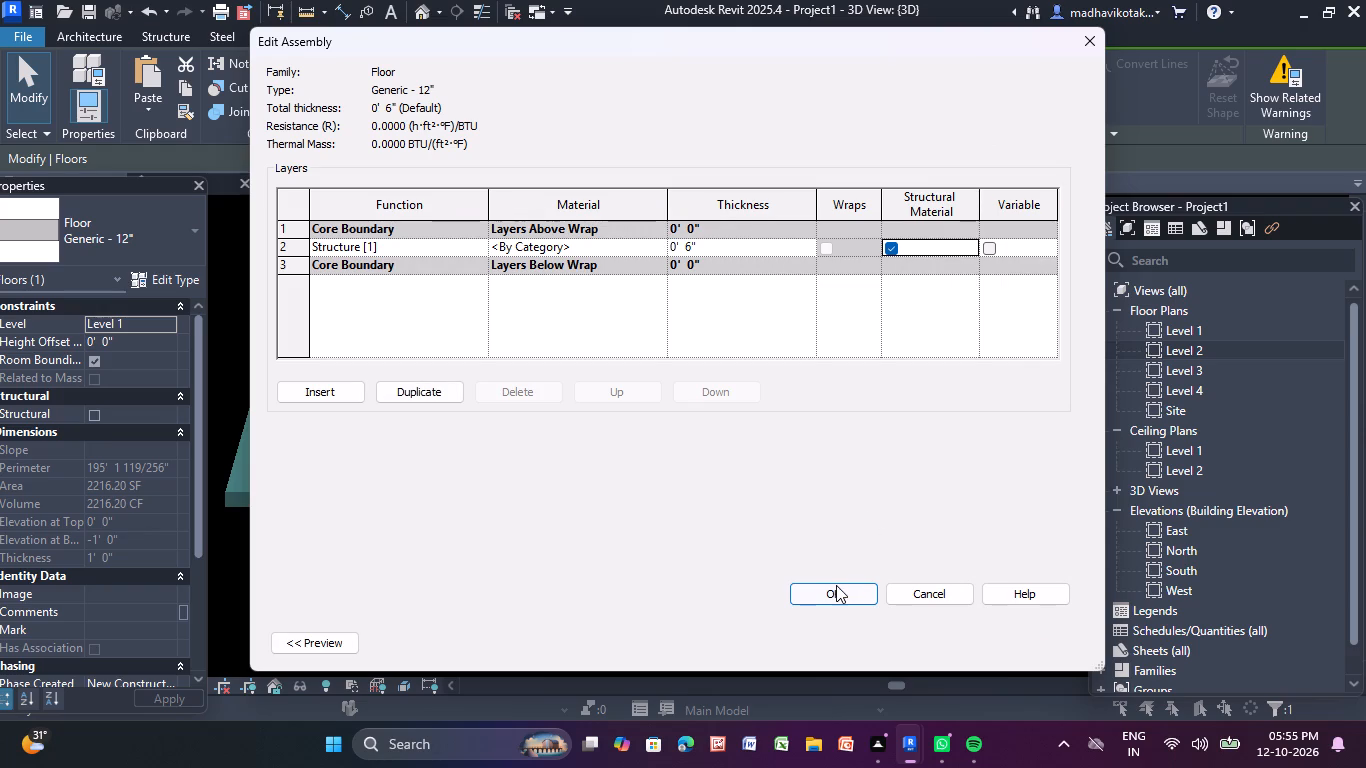
pyautogui.click(835, 585)
pyautogui.click(1044, 642)
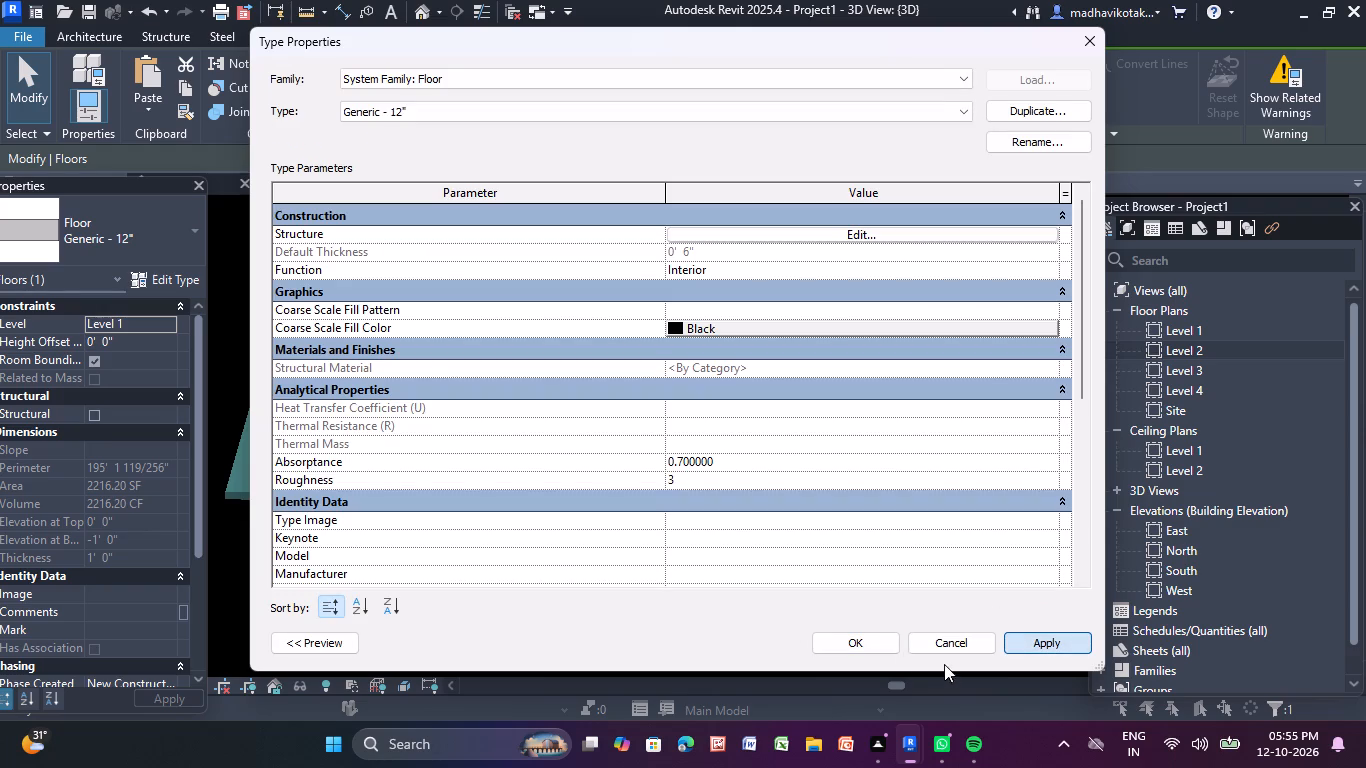
pyautogui.click(856, 648)
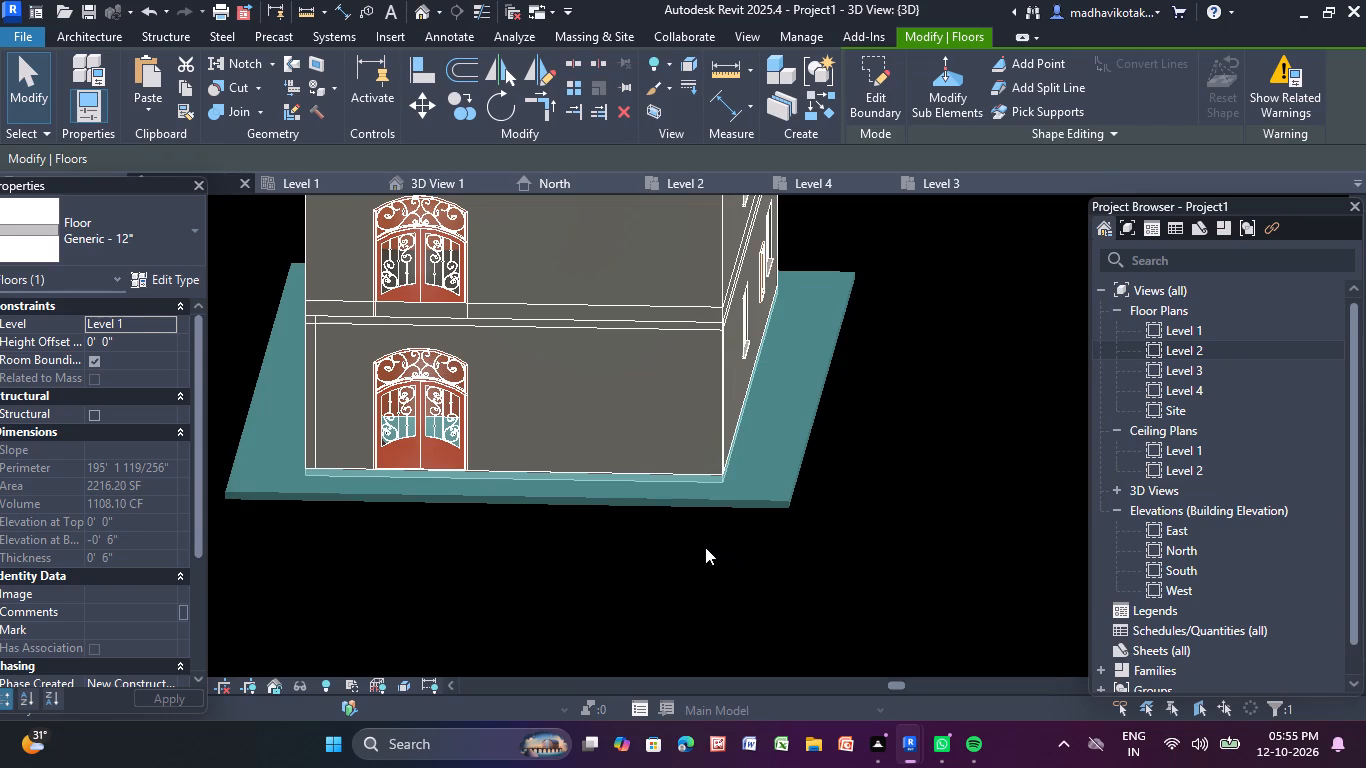
pyautogui.click(709, 545)
# Examine the Level 1 slab's edges and how it extends around the building in 3D.
pyautogui.moveTo(900, 536); pyautogui.dragTo(969, 541, button='middle')
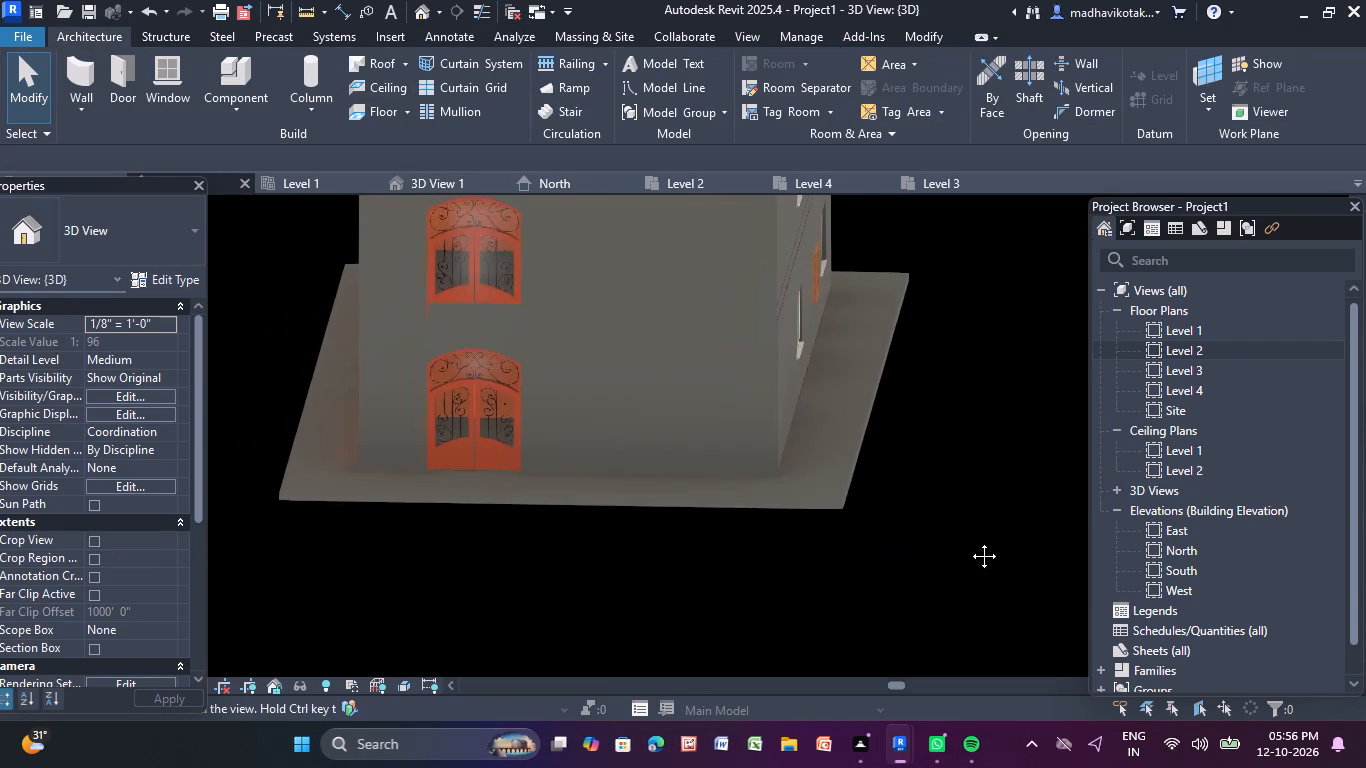
pyautogui.moveTo(969, 541); pyautogui.dragTo(1021, 549, button='middle')
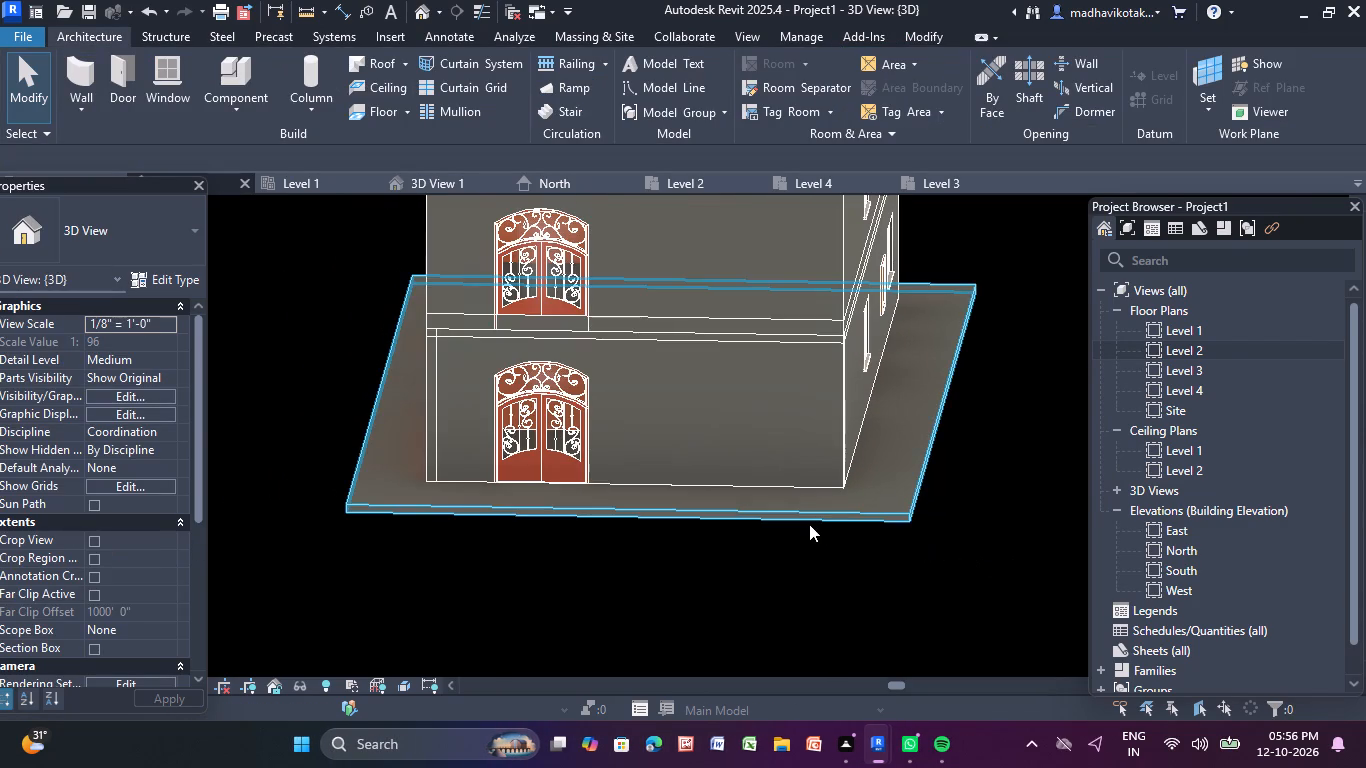
pyautogui.scroll(-2, 809, 524)
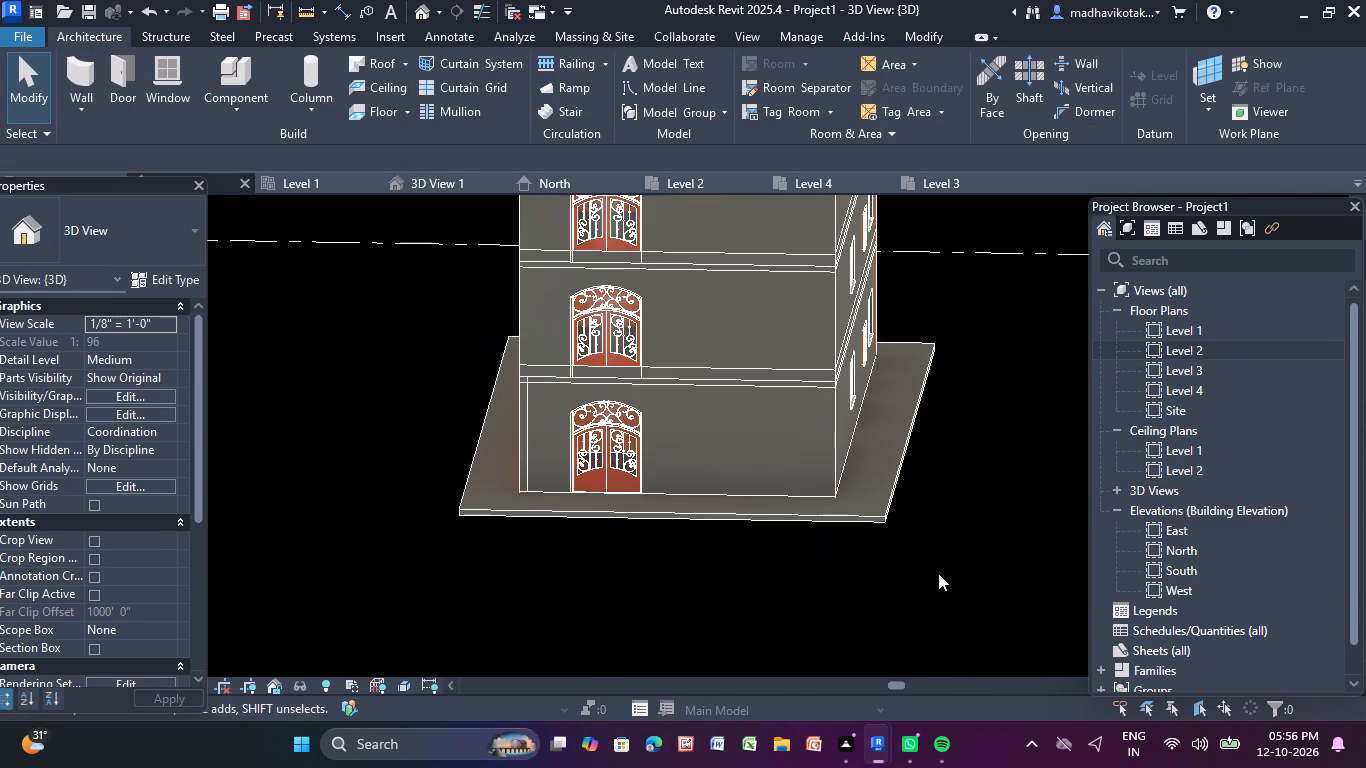
pyautogui.scroll(-2, 938, 573)
pyautogui.scroll(2, 938, 573)
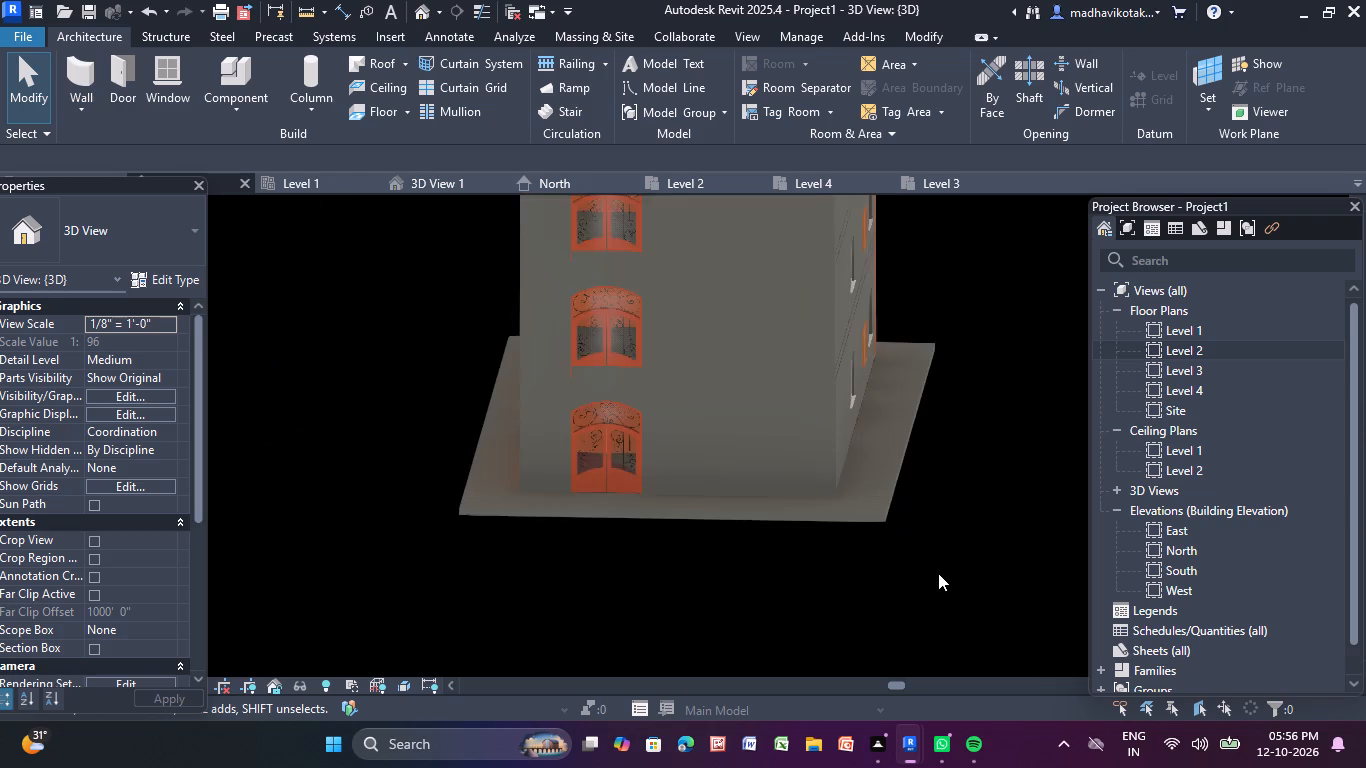
pyautogui.scroll(1, 938, 573)
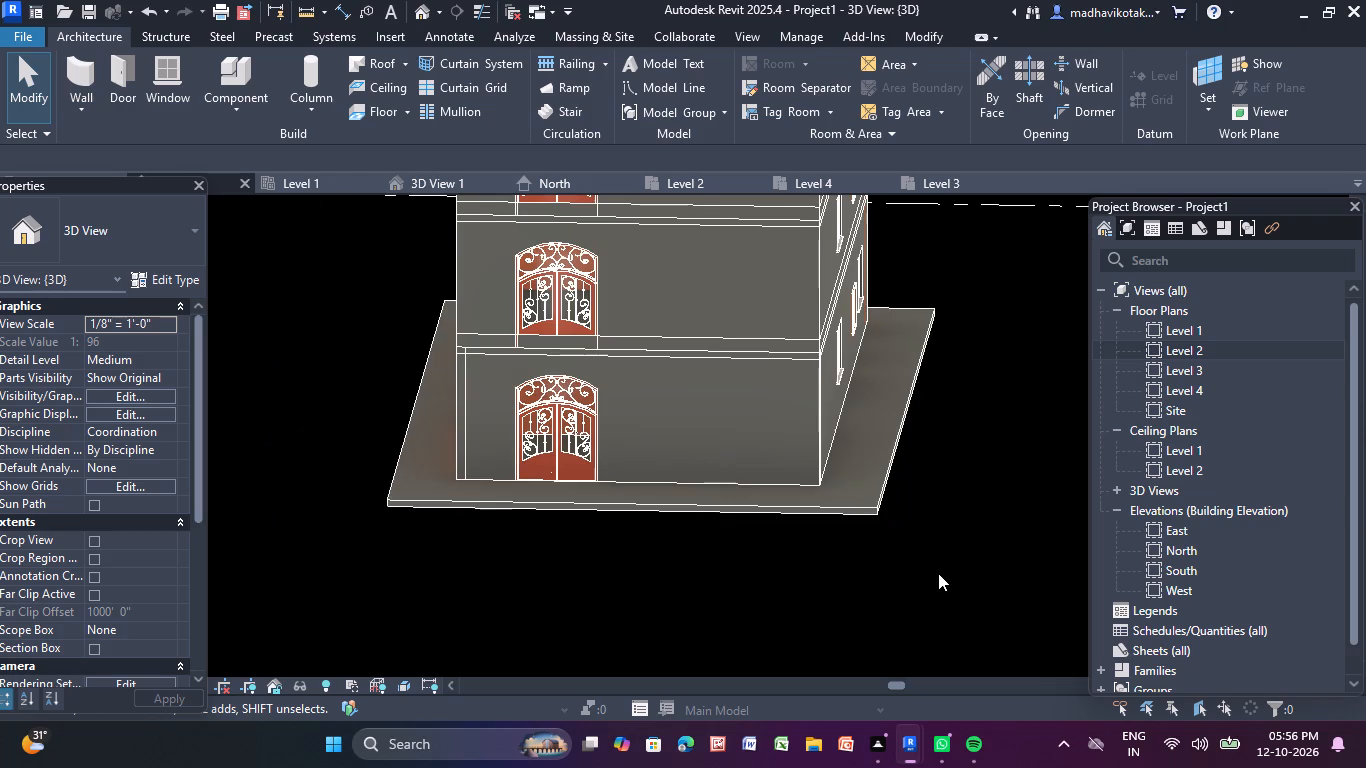
pyautogui.scroll(-2, 938, 573)
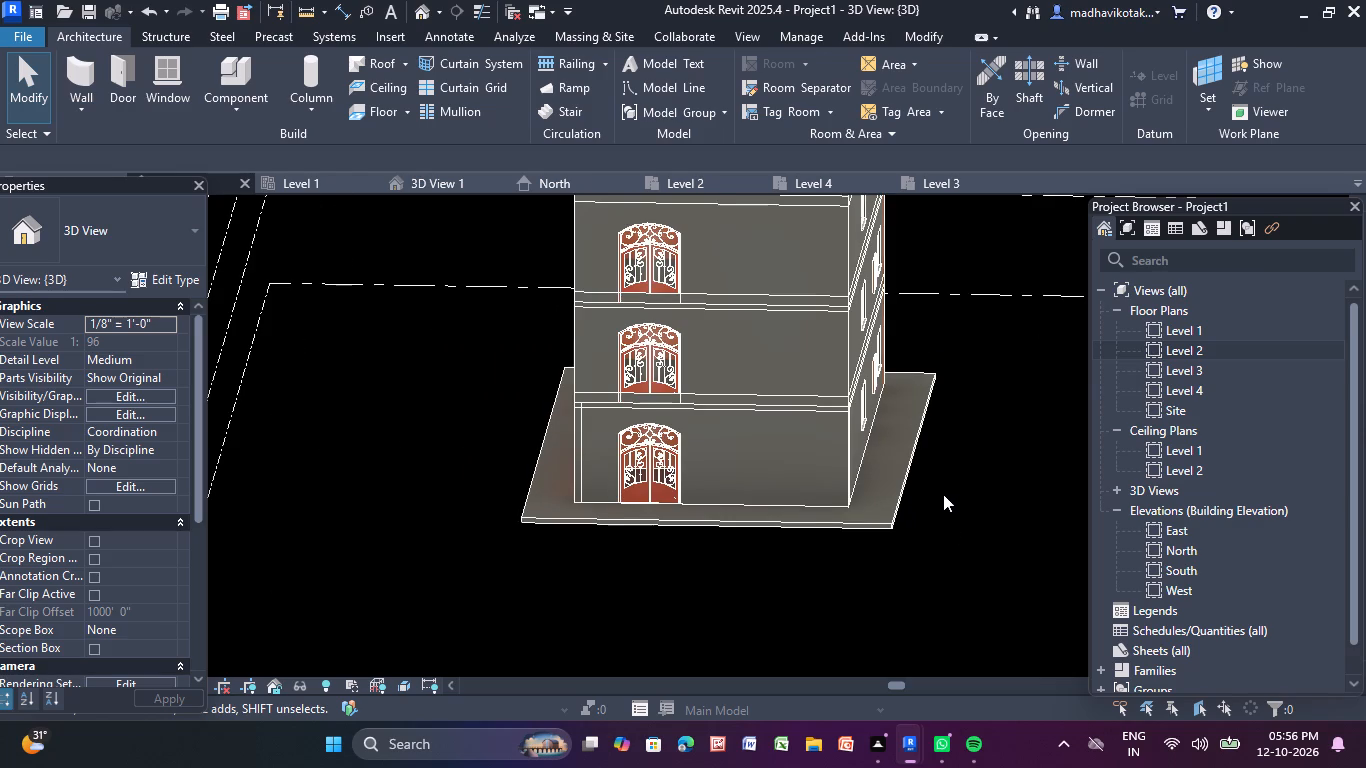
# Copy the Level 1 floor slab and paste it aligned to Level 2, Level 3 and Level 4.
pyautogui.click(900, 504)
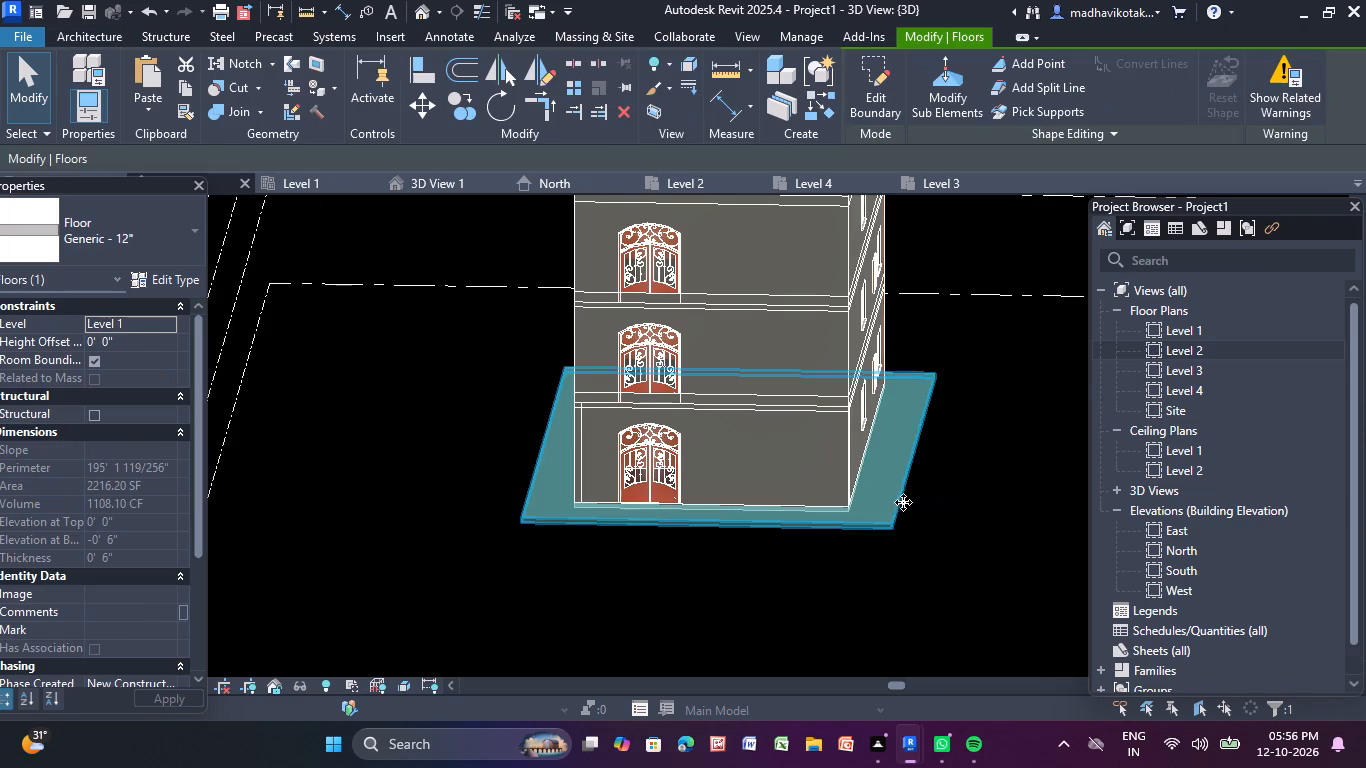
pyautogui.moveTo(964, 405); pyautogui.dragTo(943, 440, button='middle')
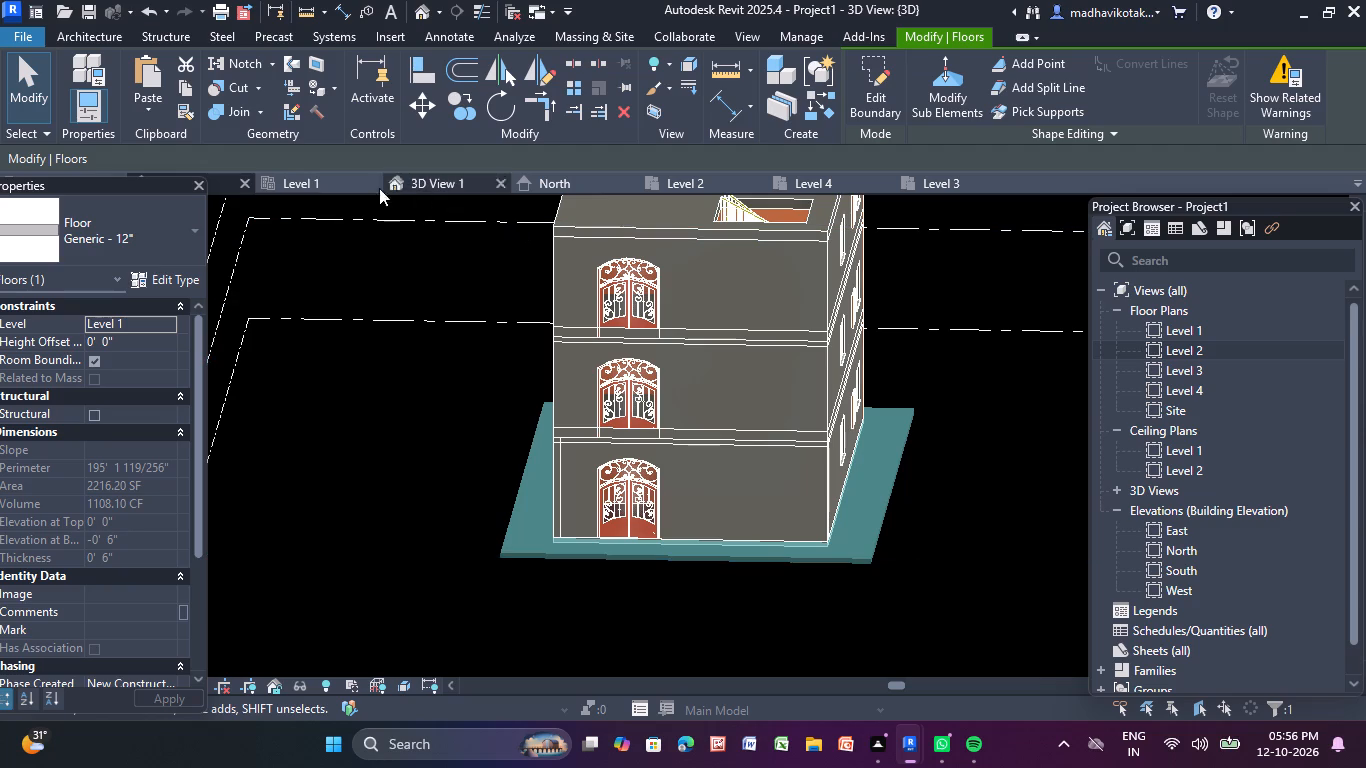
pyautogui.click(182, 83)
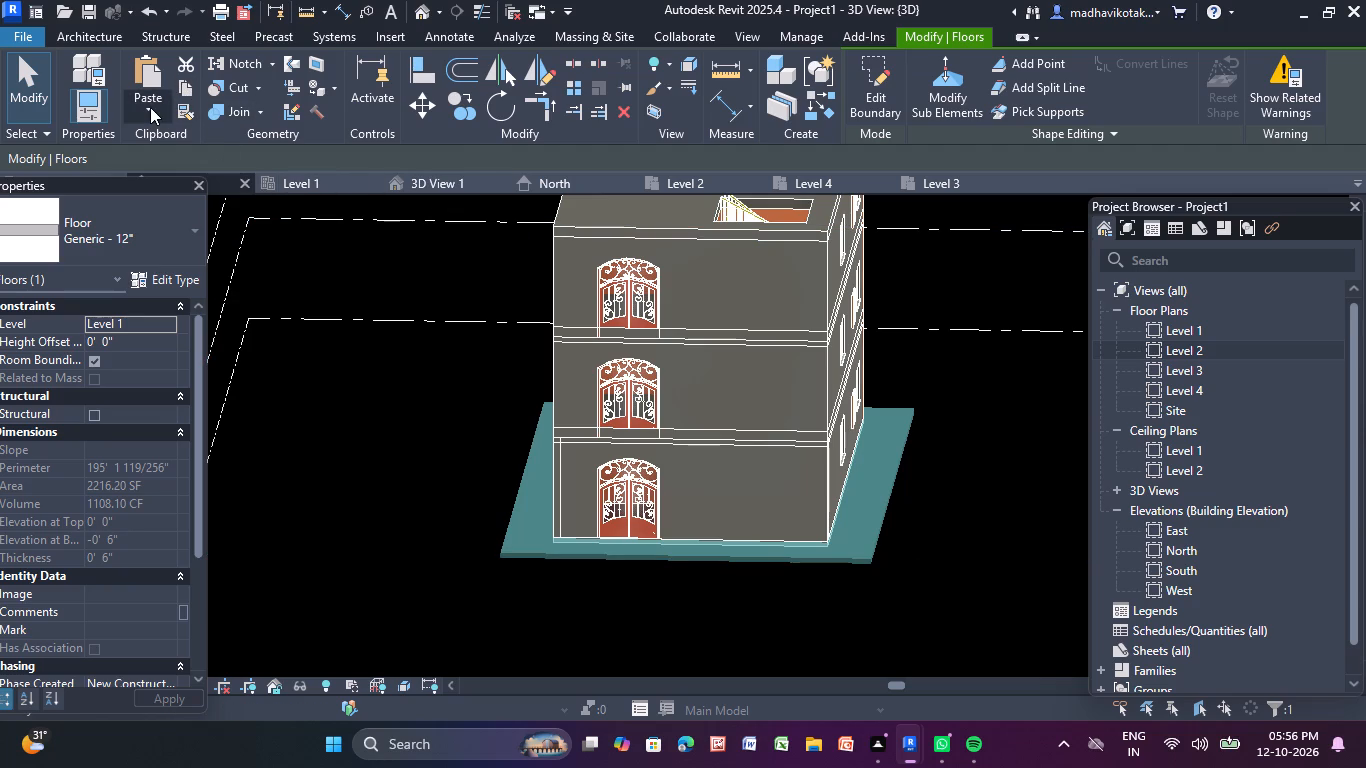
pyautogui.click(183, 85)
pyautogui.click(149, 106)
pyautogui.click(242, 176)
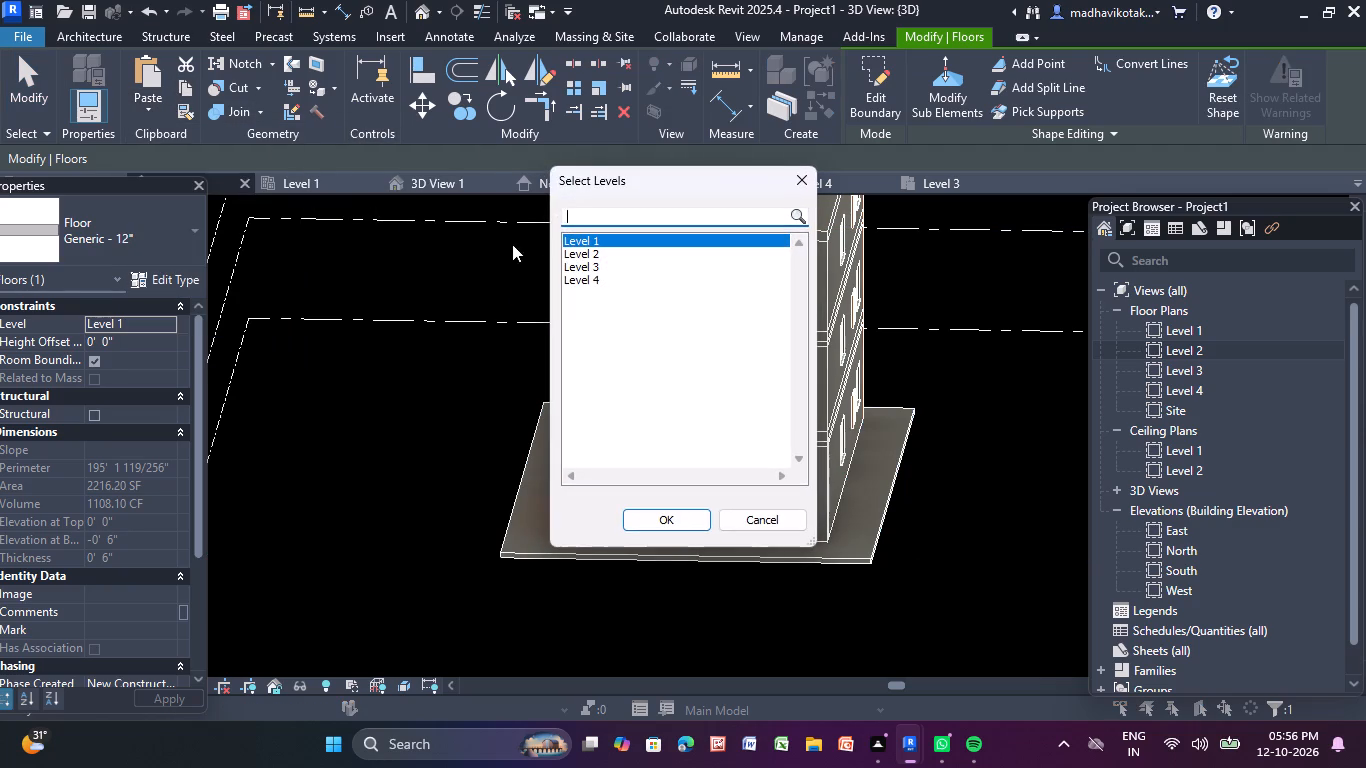
pyautogui.moveTo(621, 253); pyautogui.dragTo(619, 273)
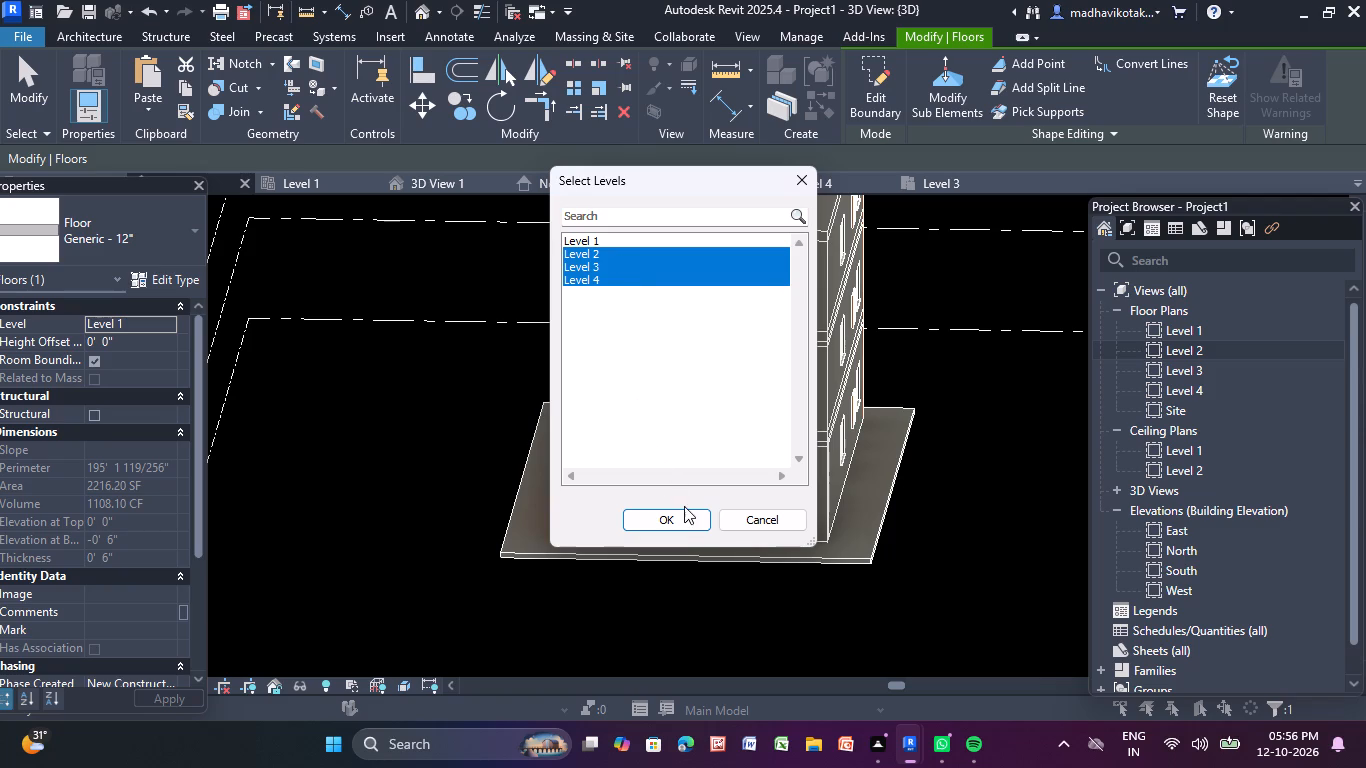
pyautogui.click(680, 516)
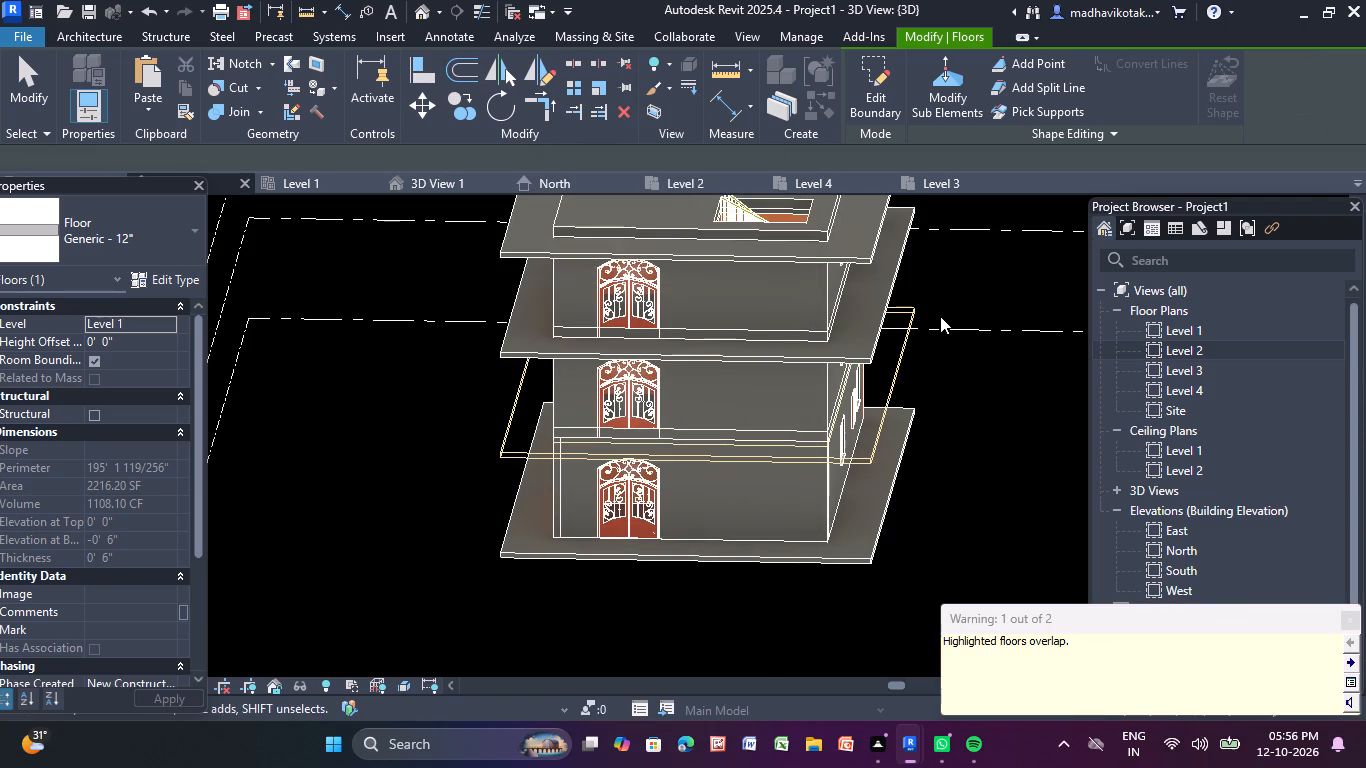
pyautogui.click(965, 293)
pyautogui.scroll(-1, 966, 291)
pyautogui.moveTo(966, 292); pyautogui.dragTo(964, 300, button='middle')
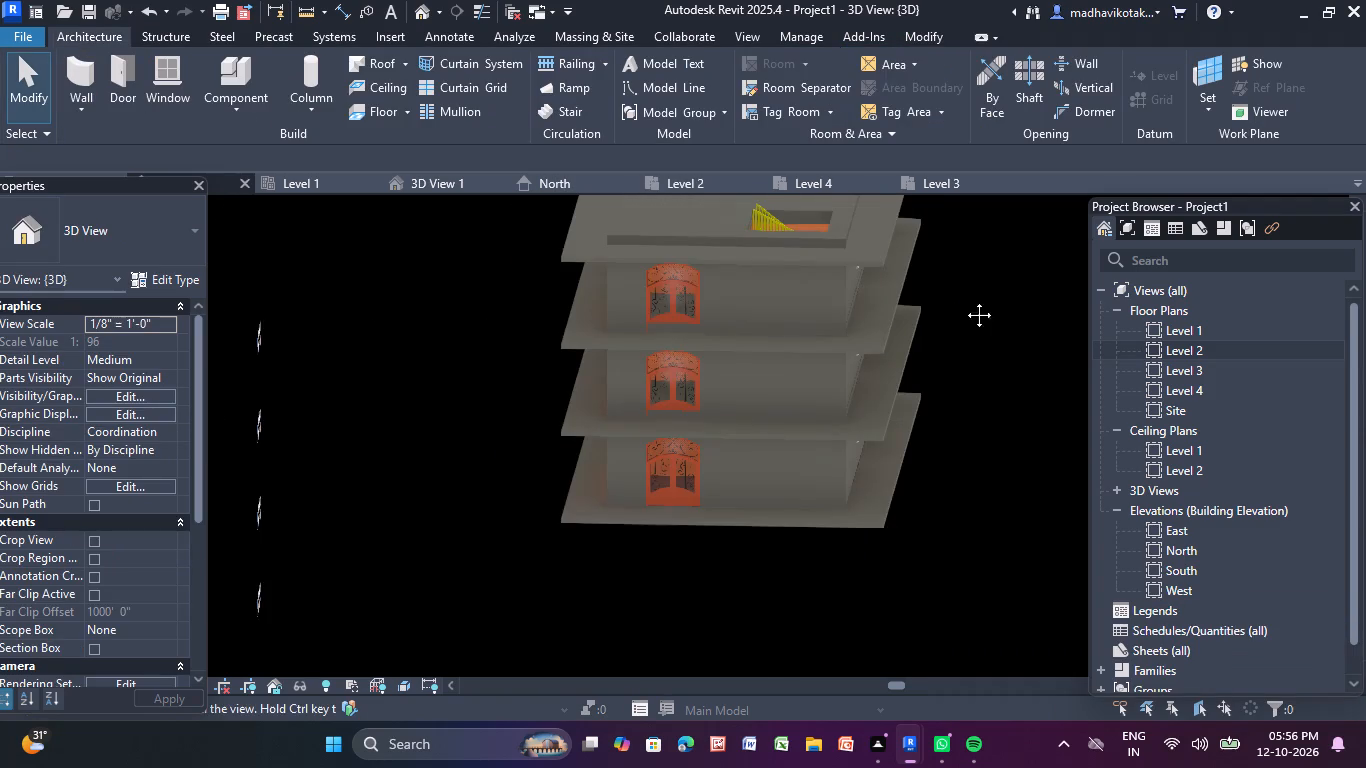
# Examine the slabs pasted on the upper levels around the building in 3D.
pyautogui.moveTo(964, 300); pyautogui.dragTo(923, 386, button='middle')
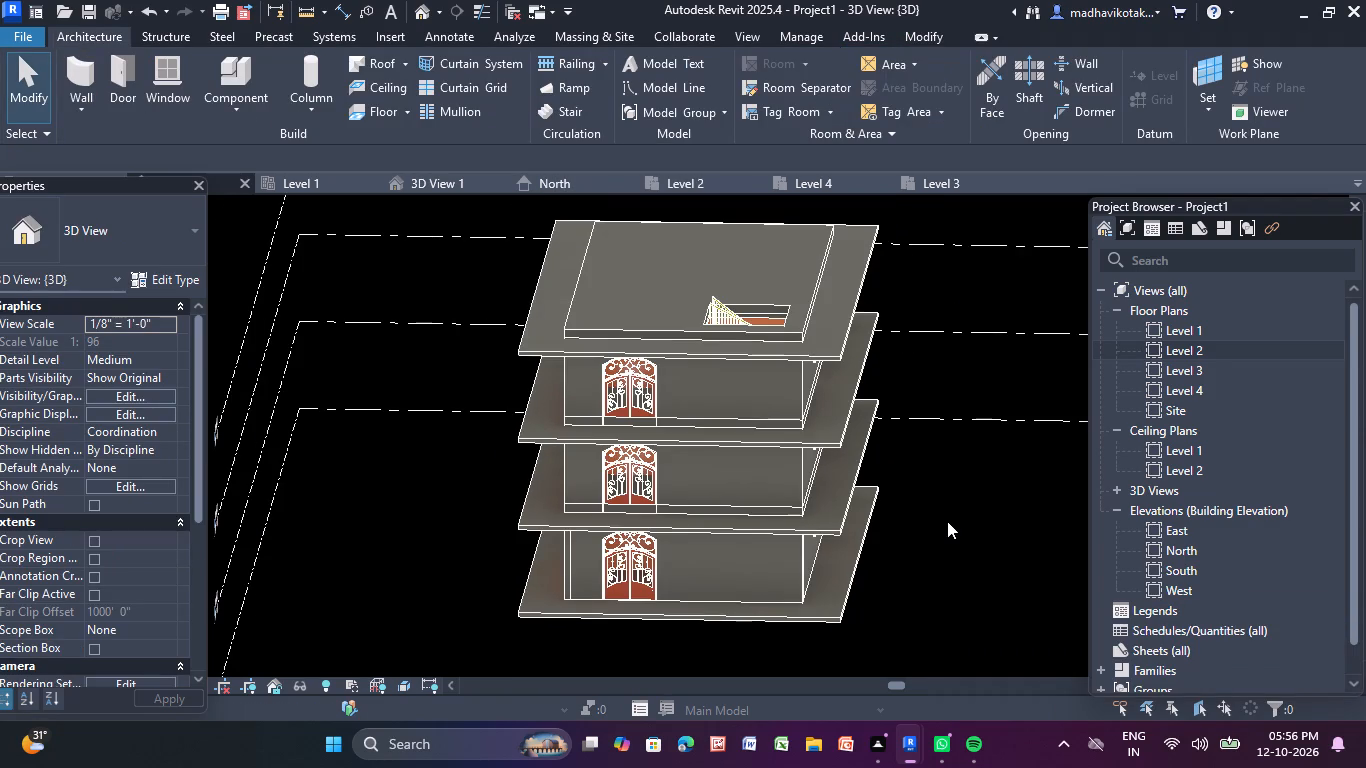
pyautogui.keyDown('shift'); pyautogui.moveTo(986, 566); pyautogui.dragTo(985, 514, button='middle'); pyautogui.keyUp('shift')
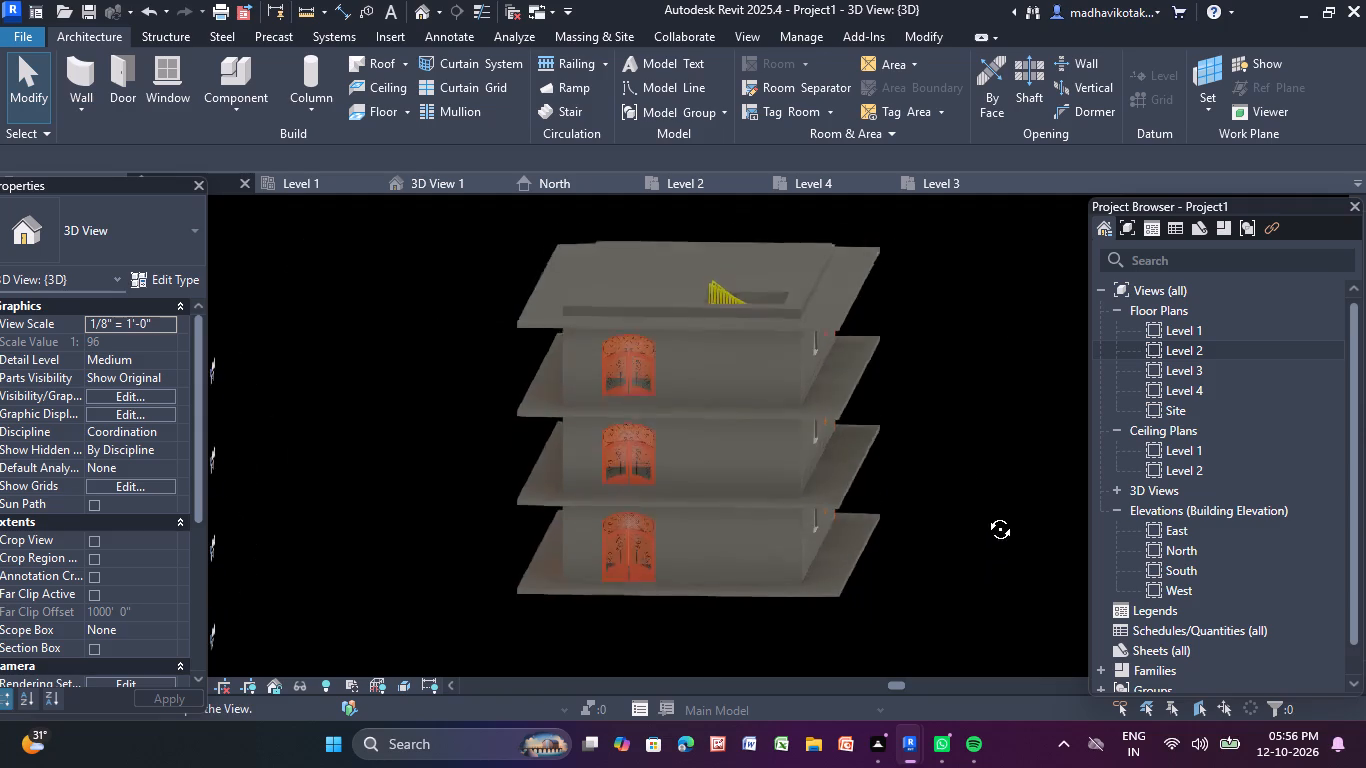
pyautogui.keyDown('shift'); pyautogui.moveTo(985, 514); pyautogui.dragTo(993, 469, button='middle'); pyautogui.keyUp('shift')
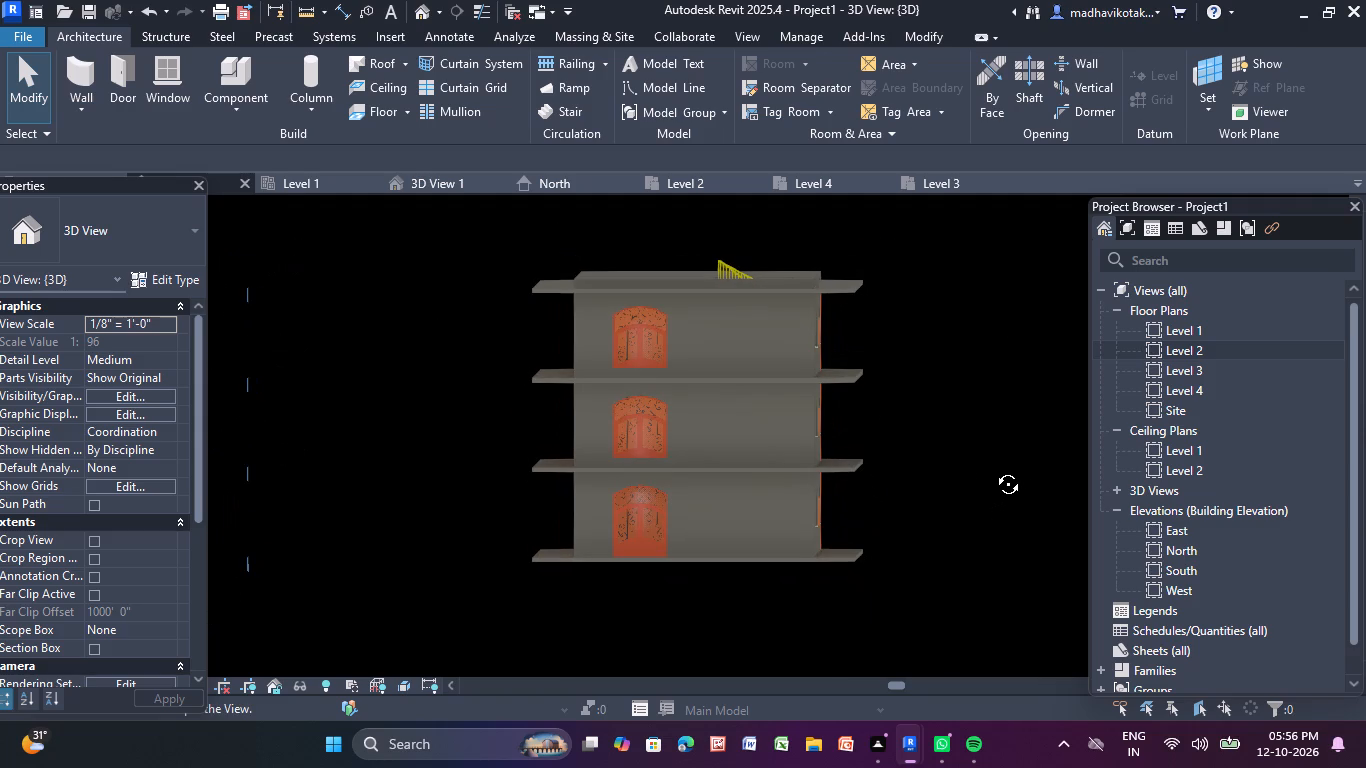
pyautogui.keyDown('shift'); pyautogui.moveTo(993, 469); pyautogui.dragTo(1015, 476, button='middle'); pyautogui.keyUp('shift')
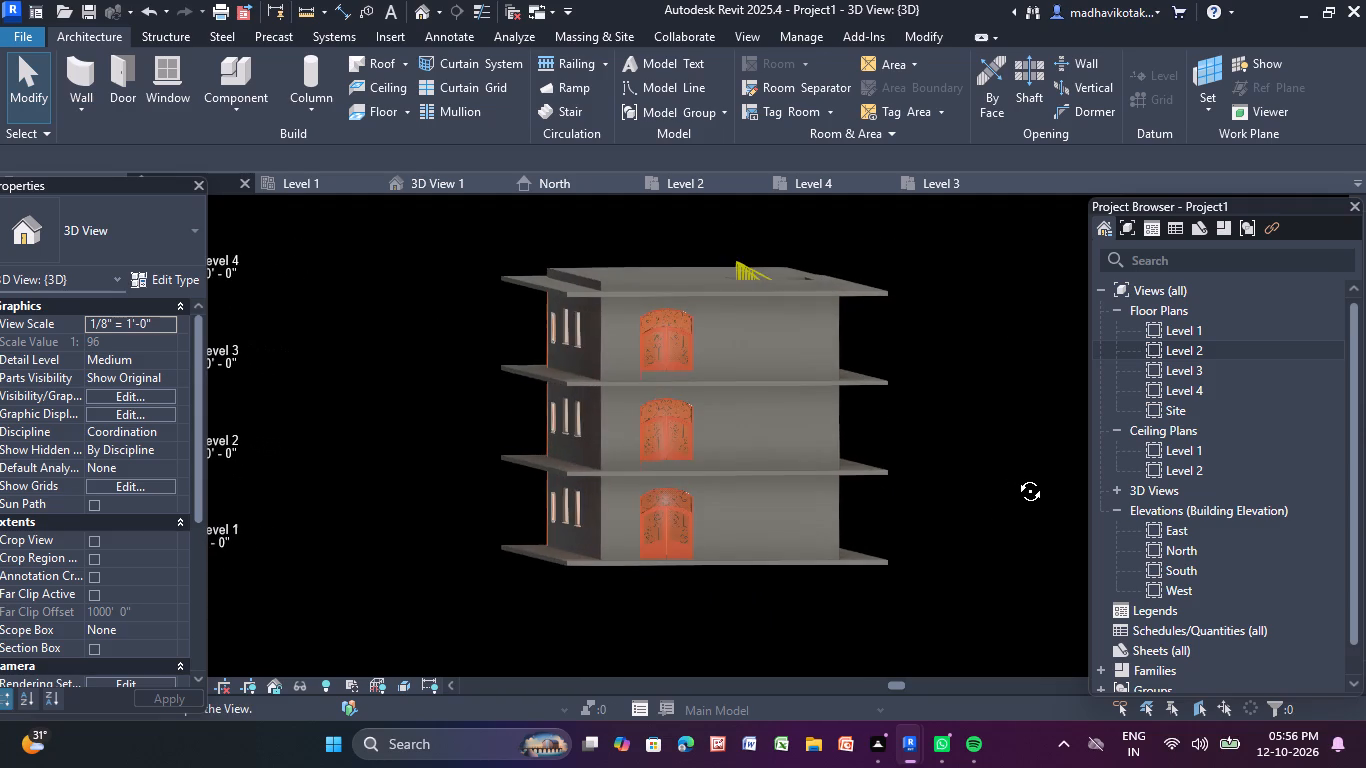
pyautogui.keyDown('shift'); pyautogui.moveTo(1015, 476); pyautogui.dragTo(991, 475, button='middle'); pyautogui.keyUp('shift')
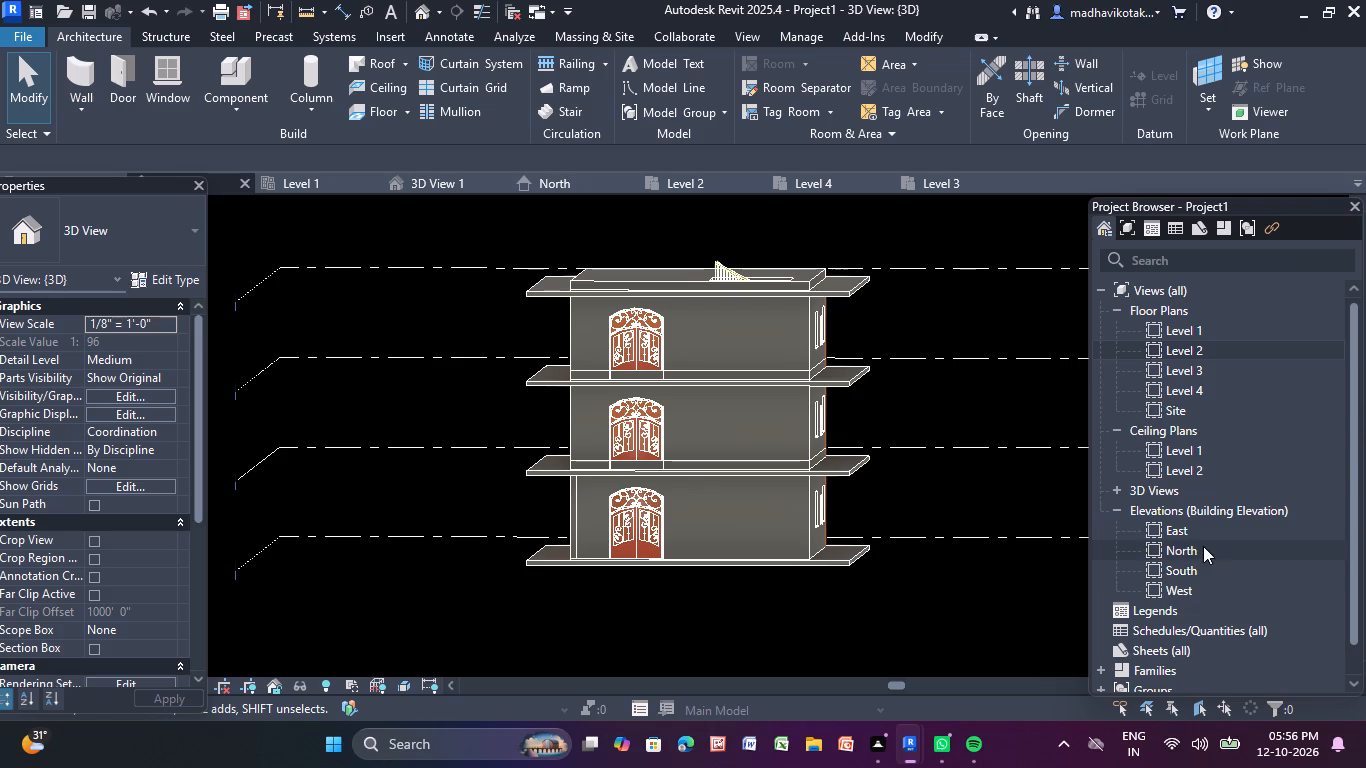
# On the Level 4 plan, draw four Generic - 4.5" p walls around the staircase, enclosing about 15'-10" by 15'-6".
pyautogui.doubleClick(1204, 396)
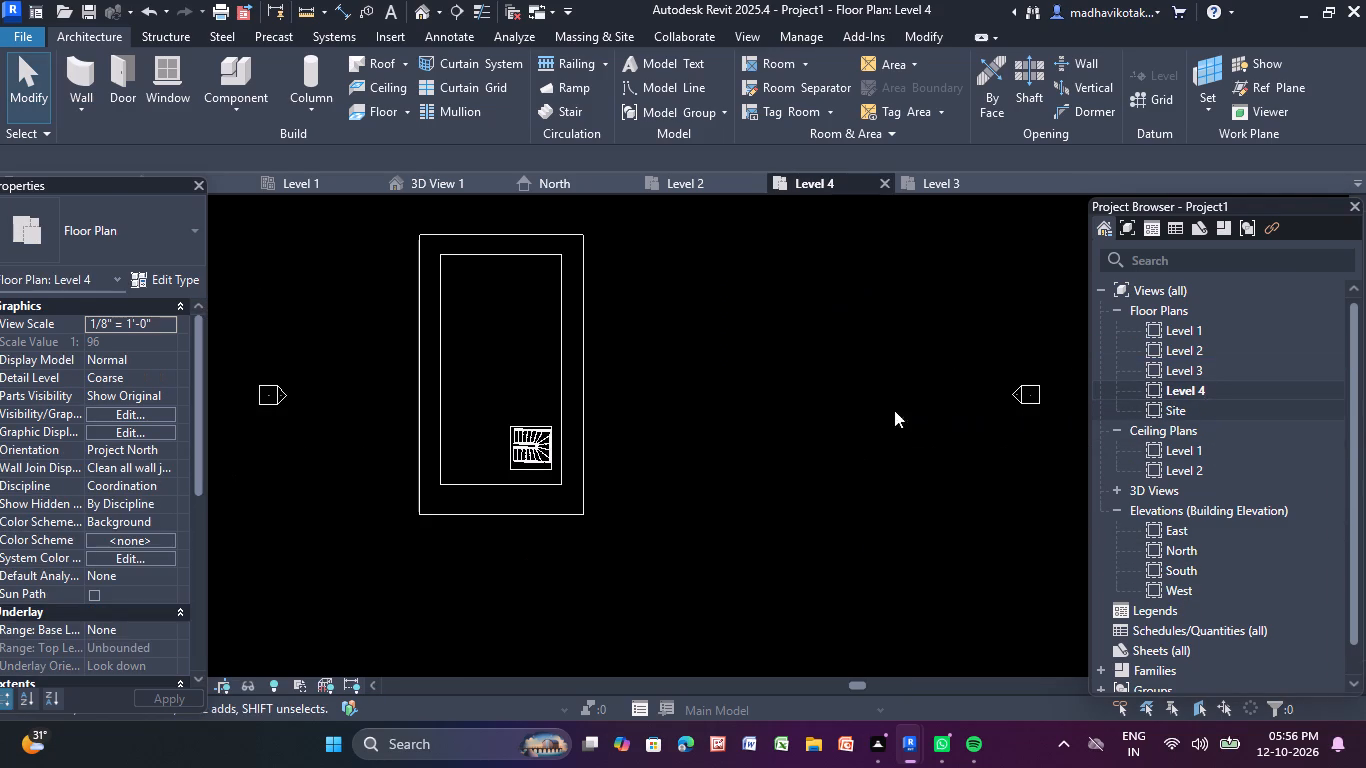
pyautogui.moveTo(713, 427); pyautogui.dragTo(843, 394, button='middle')
pyautogui.scroll(1, 665, 394)
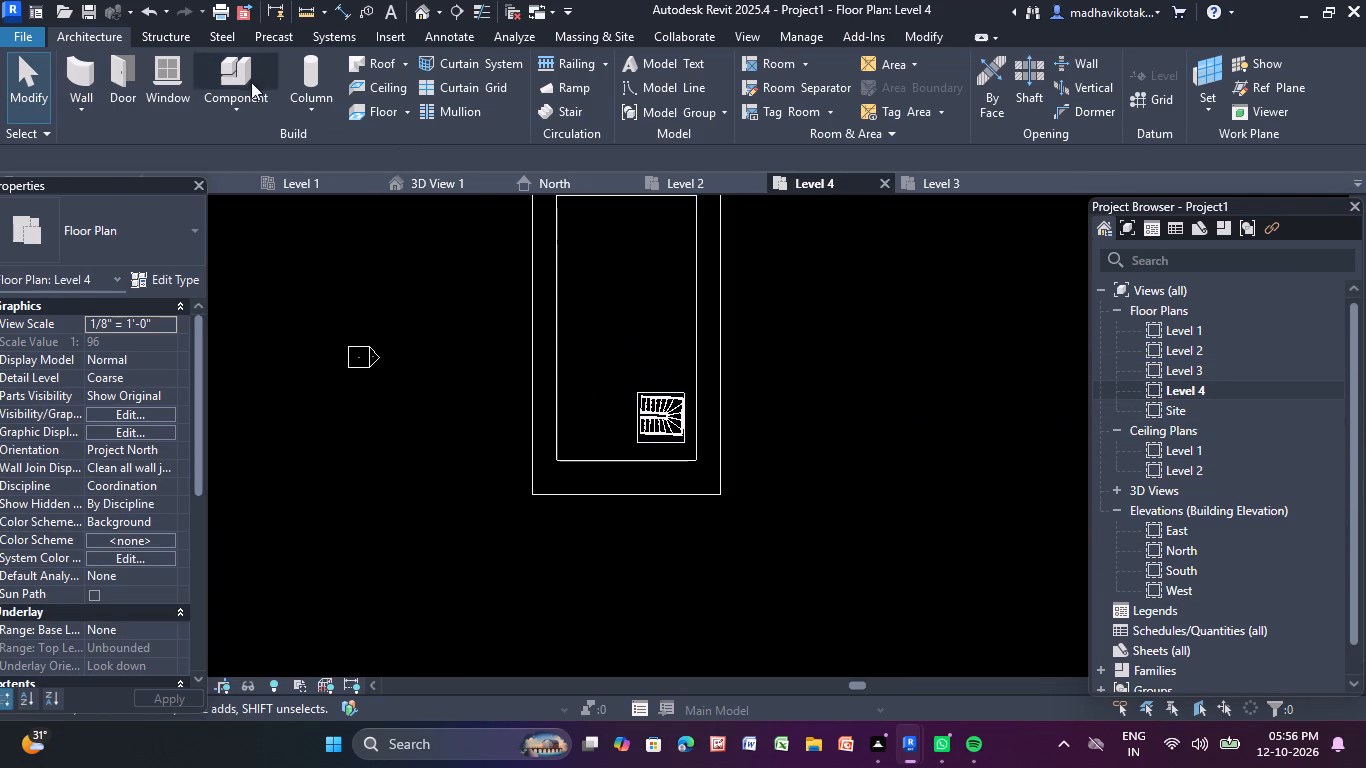
pyautogui.click(81, 75)
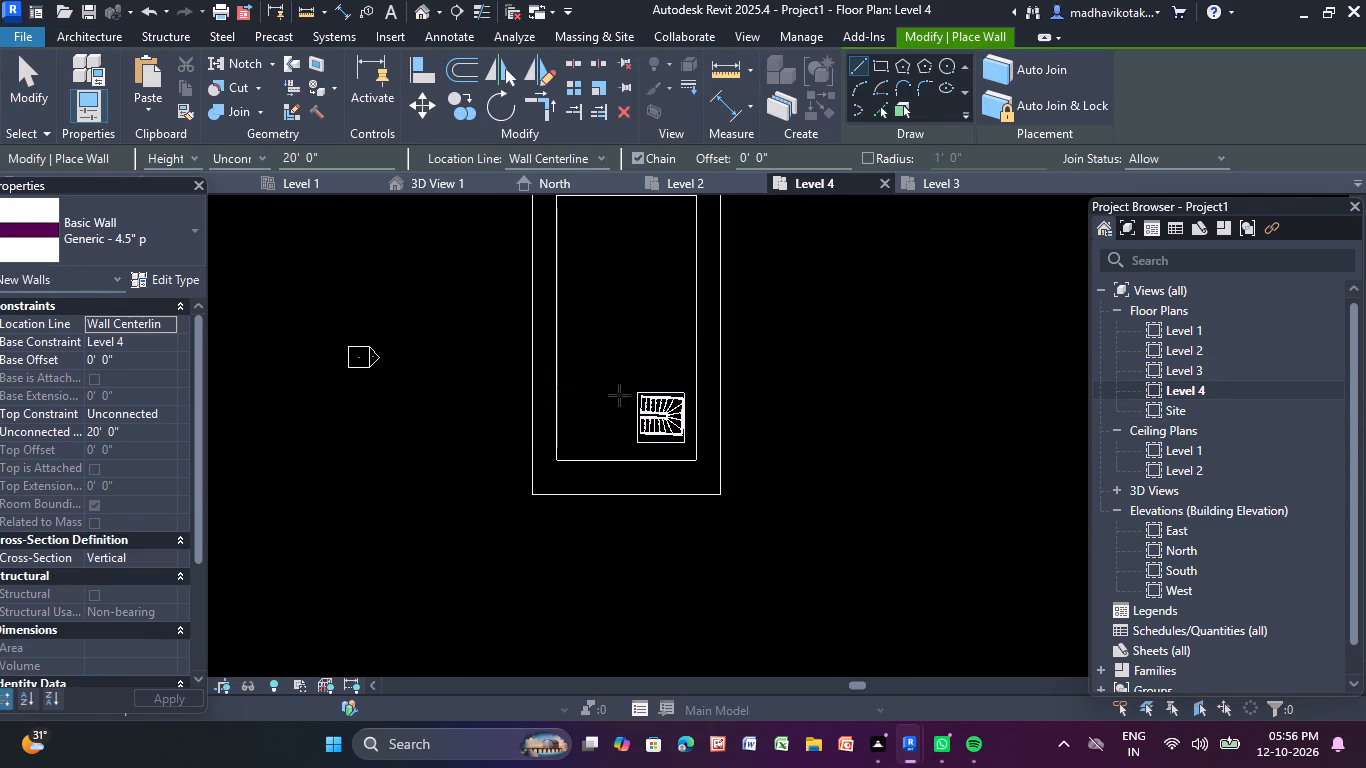
pyautogui.moveTo(622, 383); pyautogui.dragTo(624, 337, button='middle')
pyautogui.scroll(4, 624, 337)
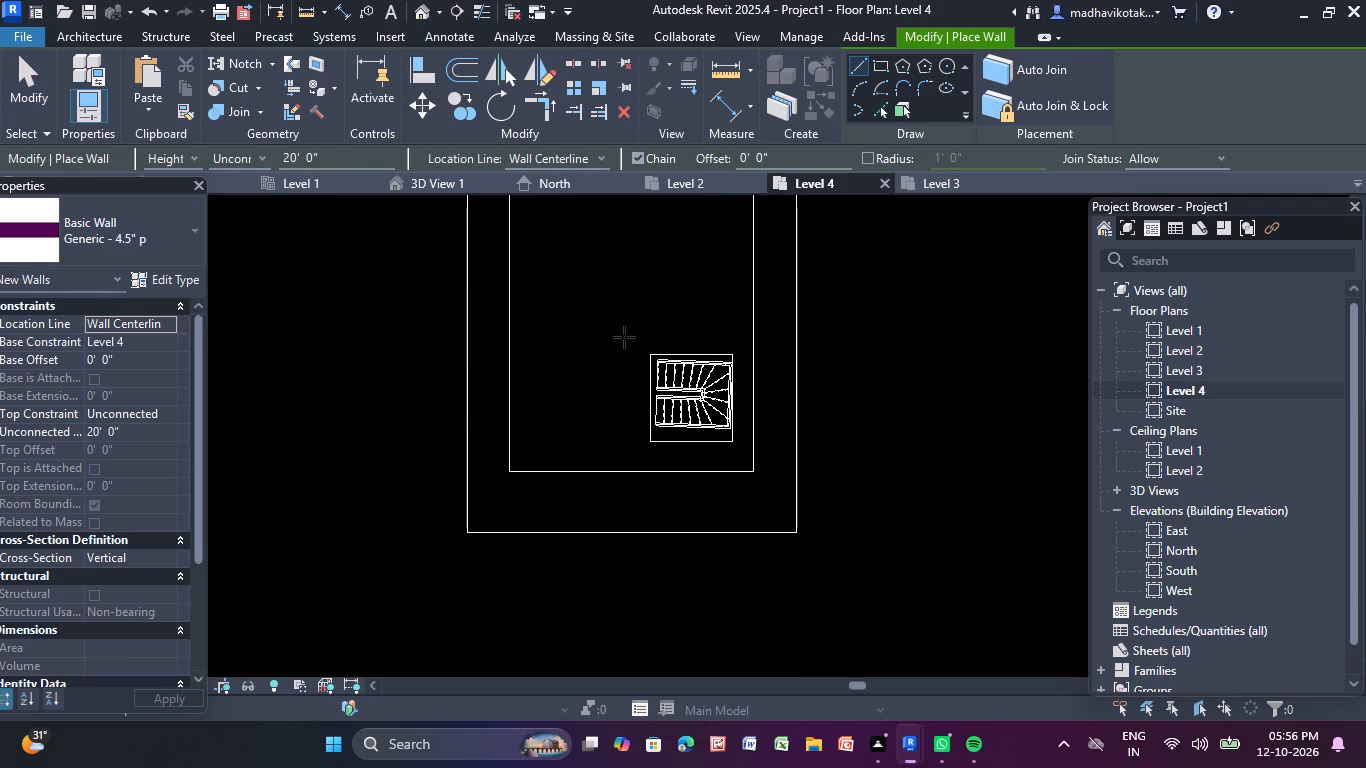
pyautogui.click(609, 330)
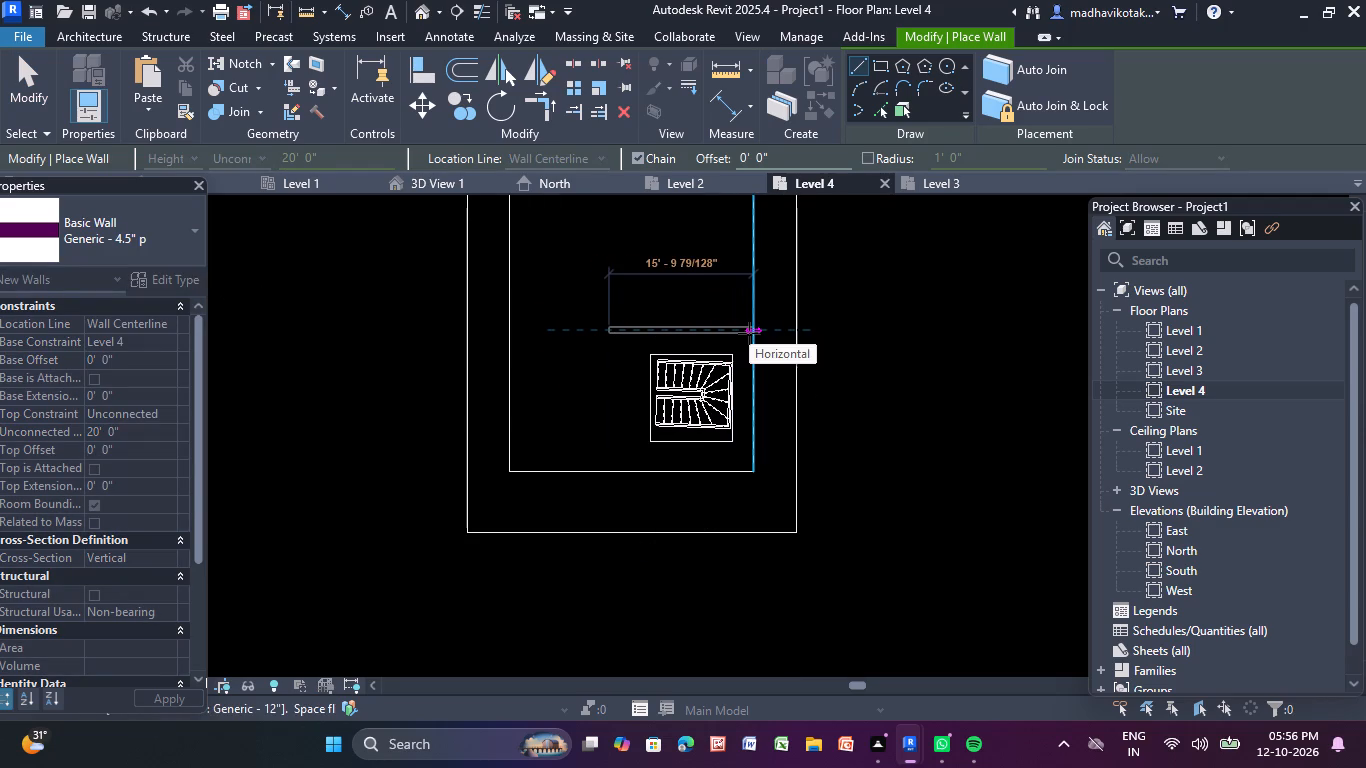
pyautogui.click(749, 333)
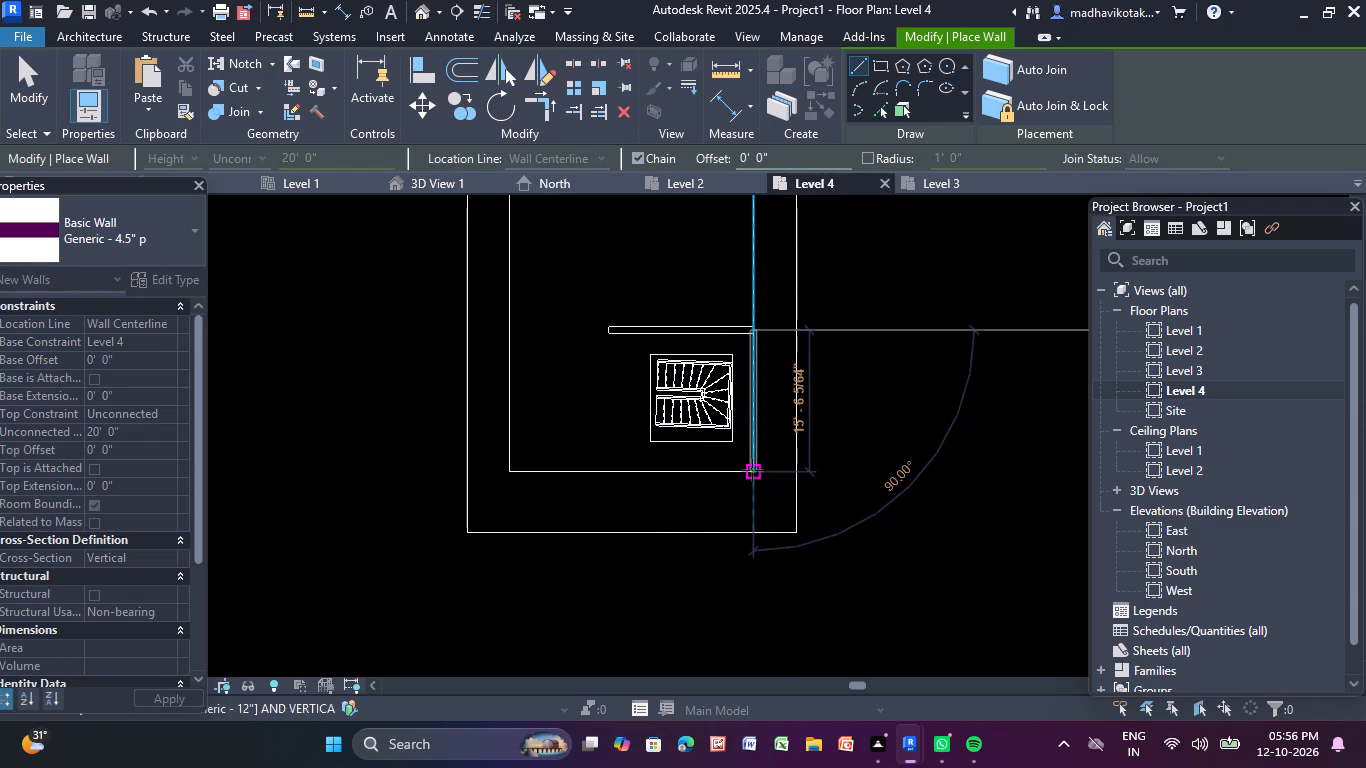
pyautogui.click(752, 470)
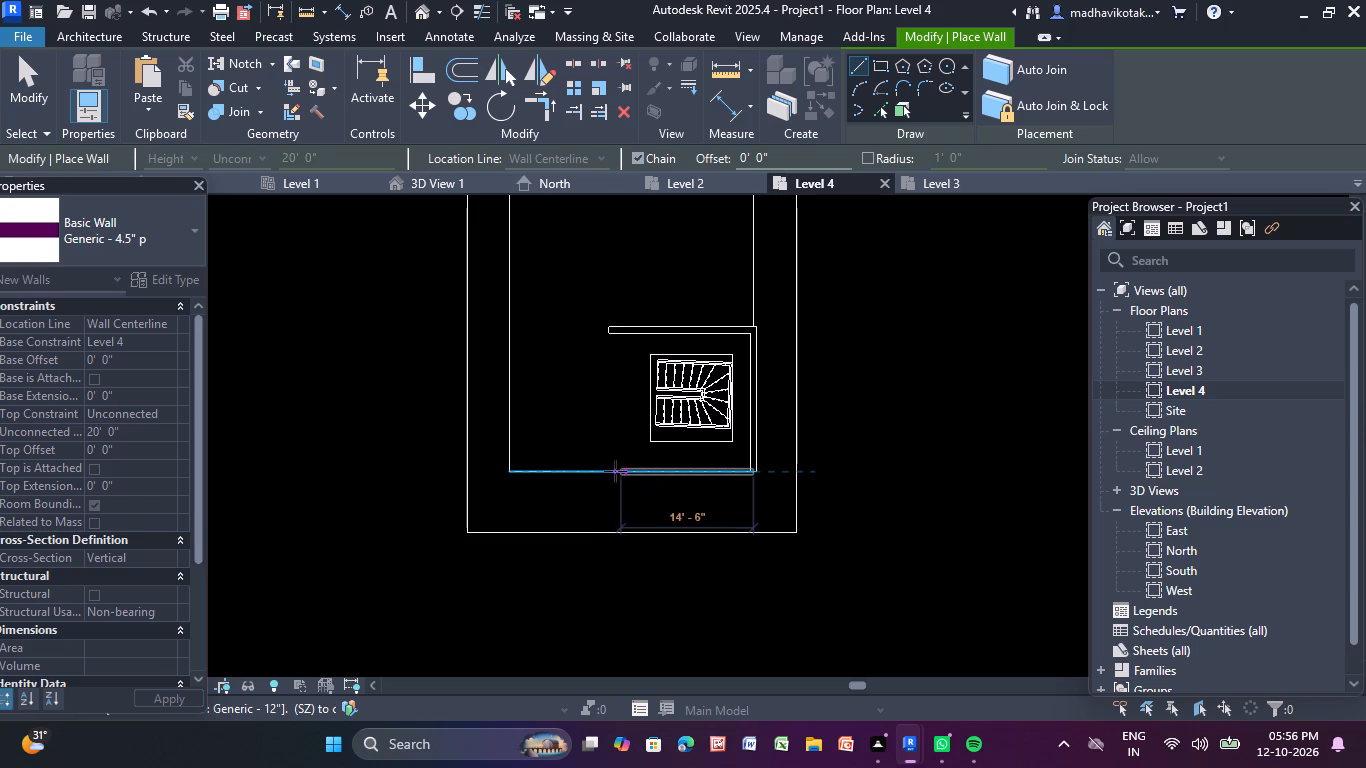
pyautogui.click(608, 470)
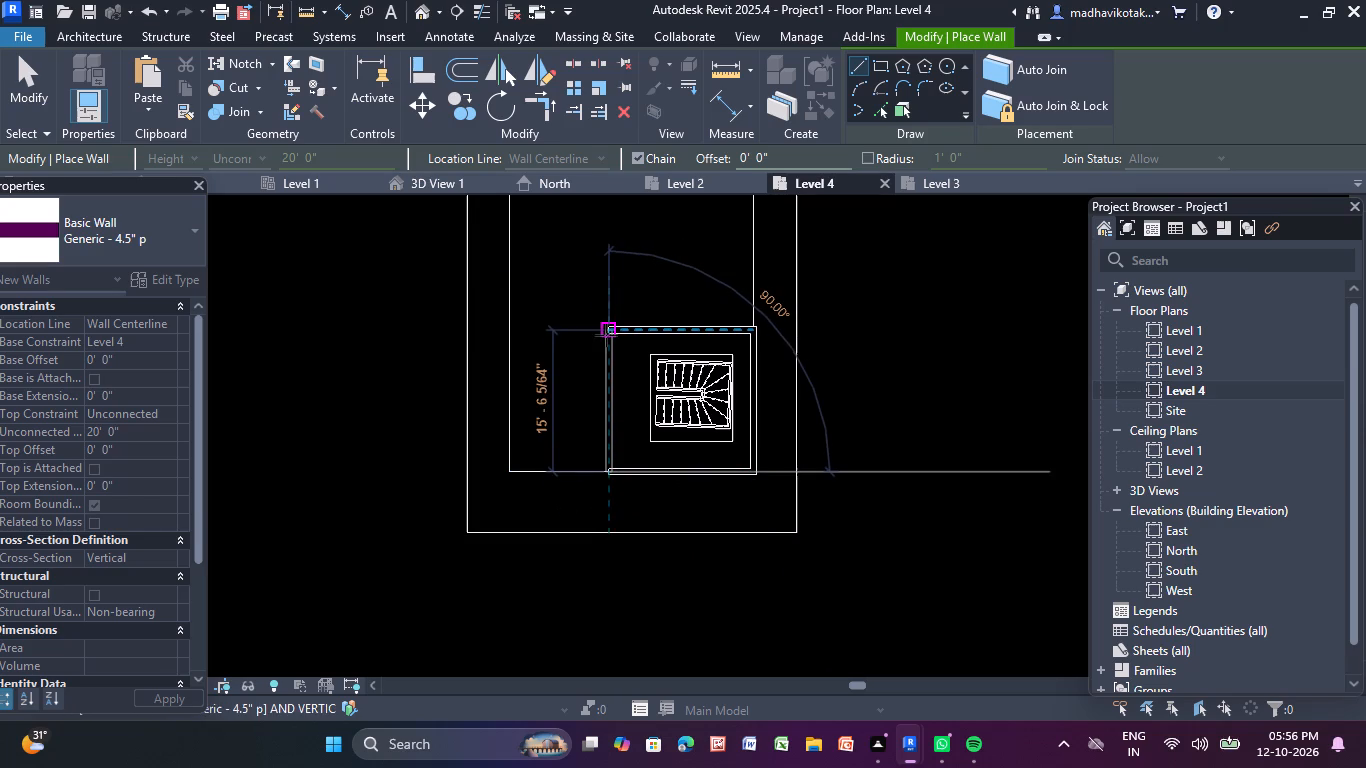
pyautogui.click(609, 334)
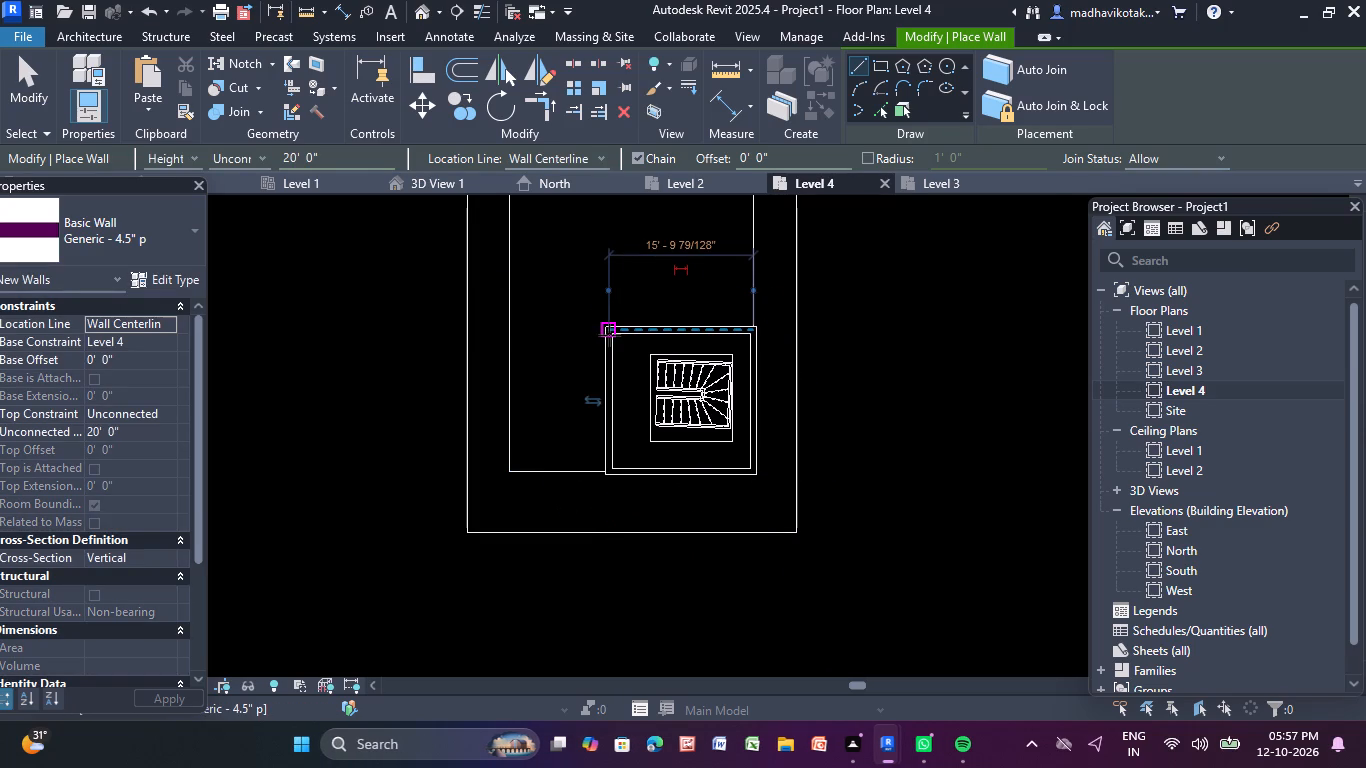
pyautogui.press('Escape')
pyautogui.press('Escape')
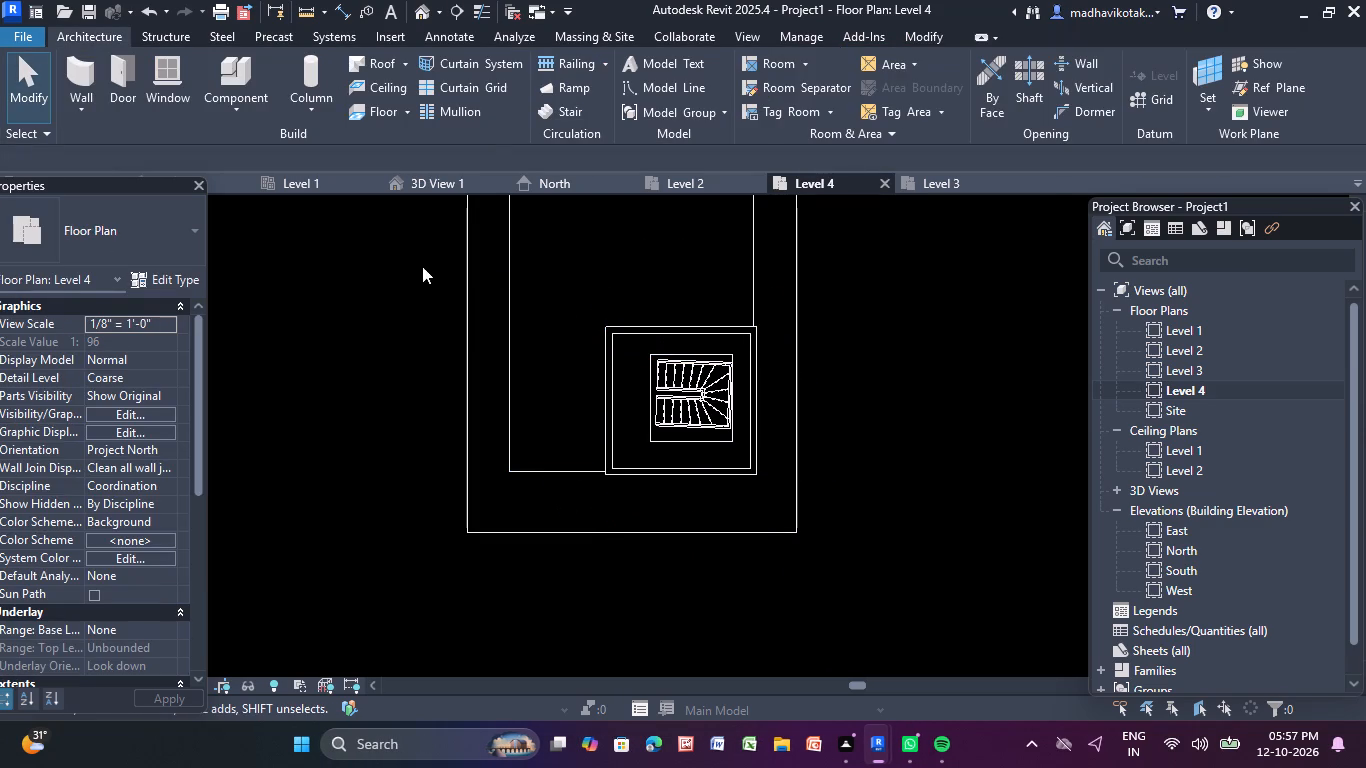
# In the 3D view, set the unconnected height of the stair enclosure's front wall on Level 4 to 4'.
pyautogui.click(415, 11)
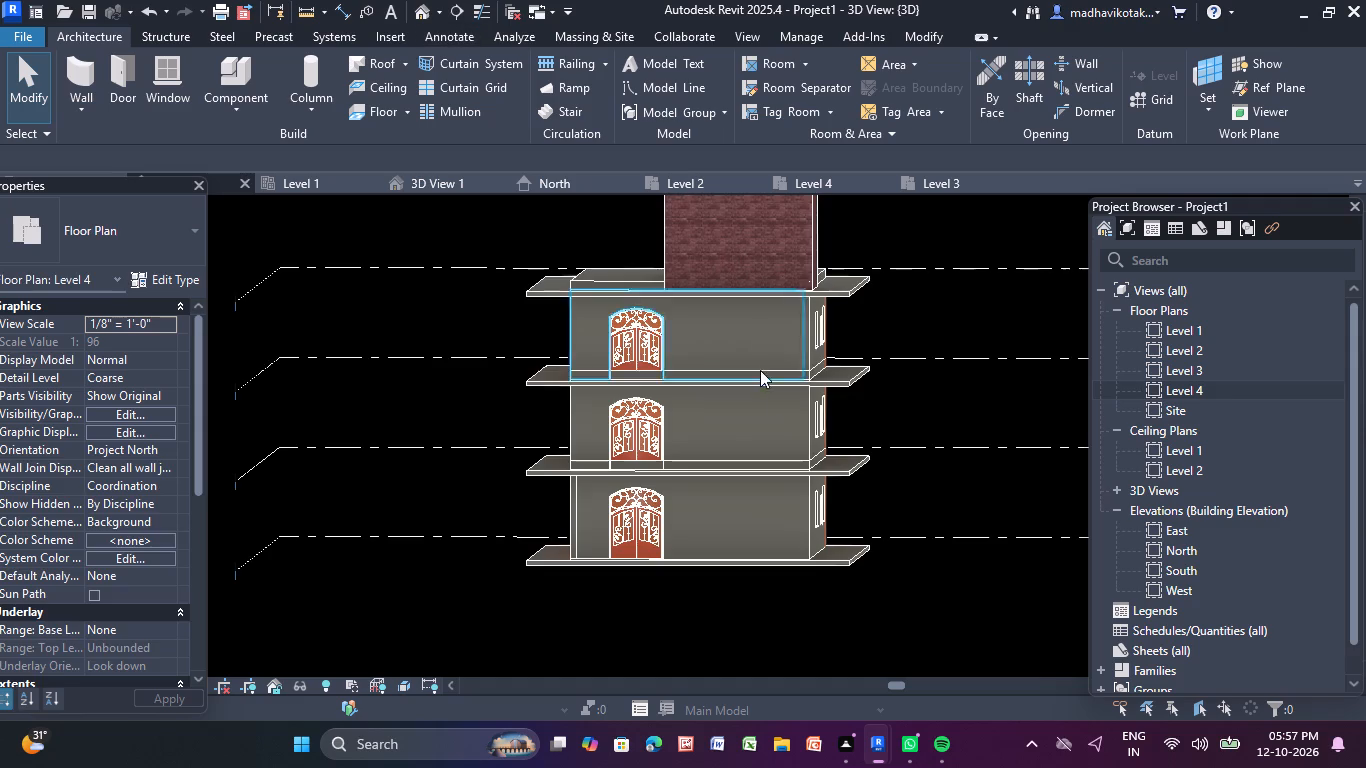
pyautogui.moveTo(910, 243); pyautogui.dragTo(865, 406, button='middle')
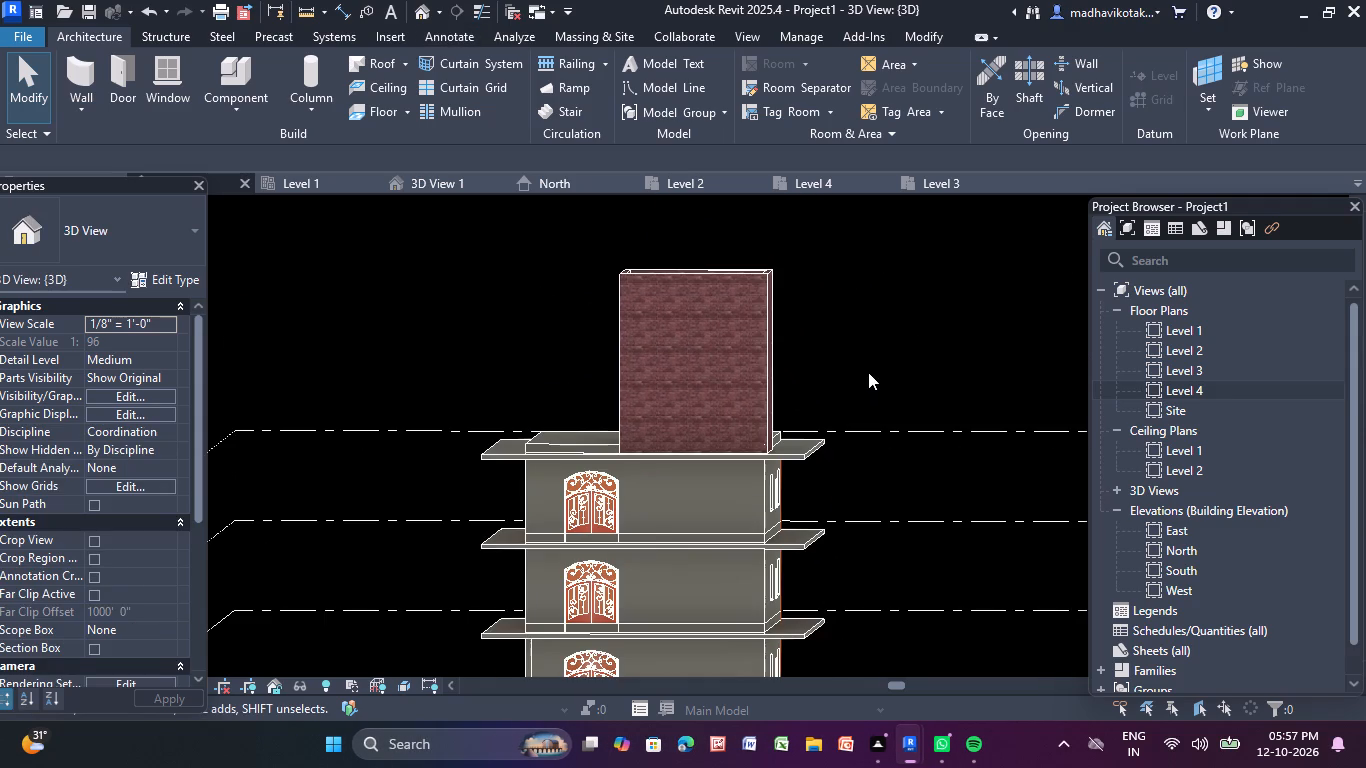
pyautogui.click(702, 280)
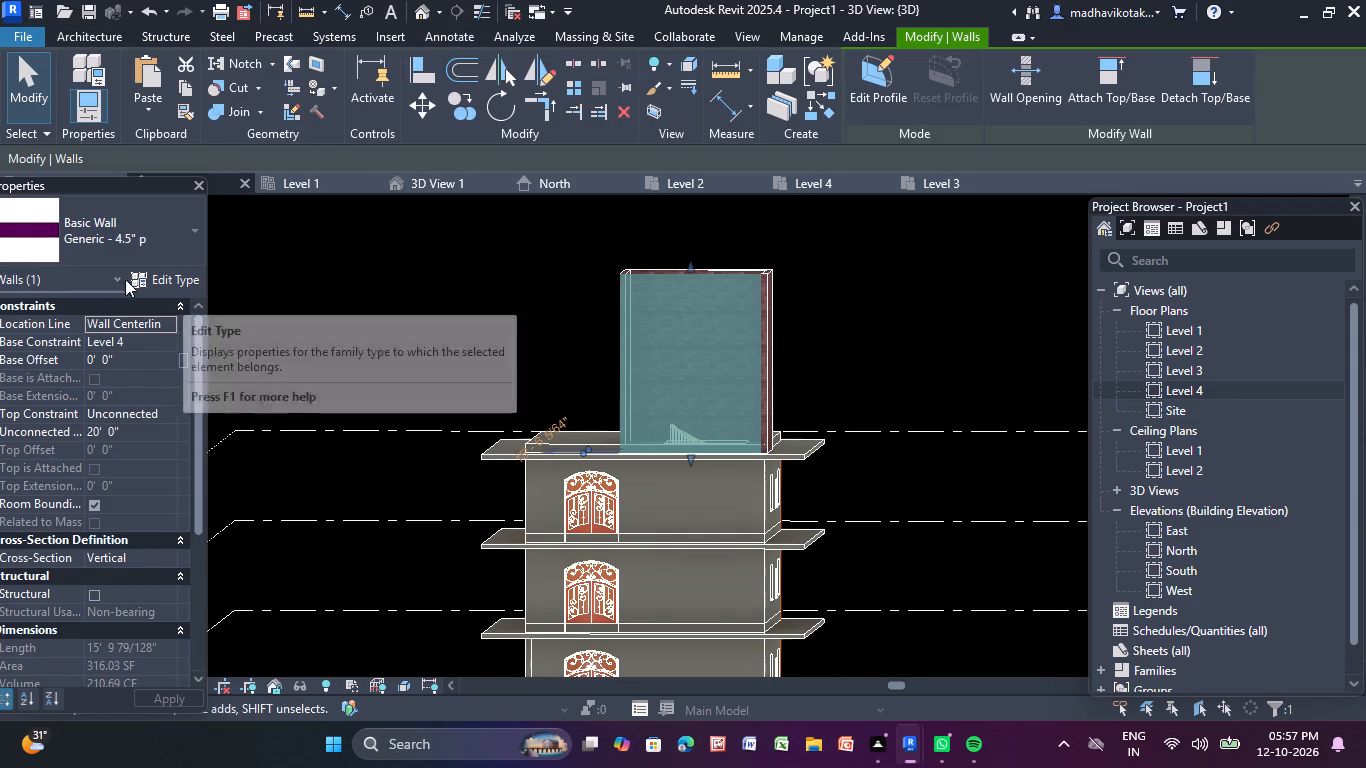
pyautogui.click(159, 432)
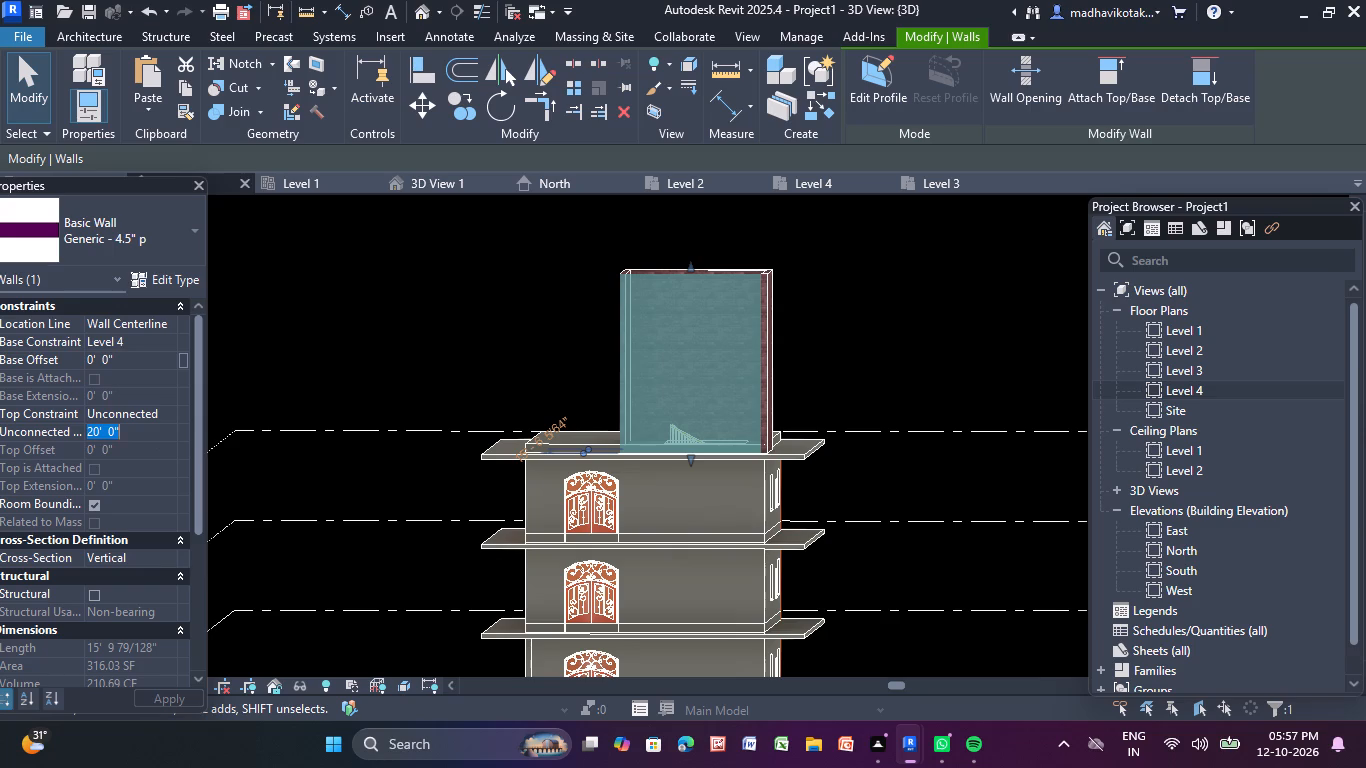
pyautogui.press('BackSpace')
pyautogui.write("4'")
pyautogui.press('Return')
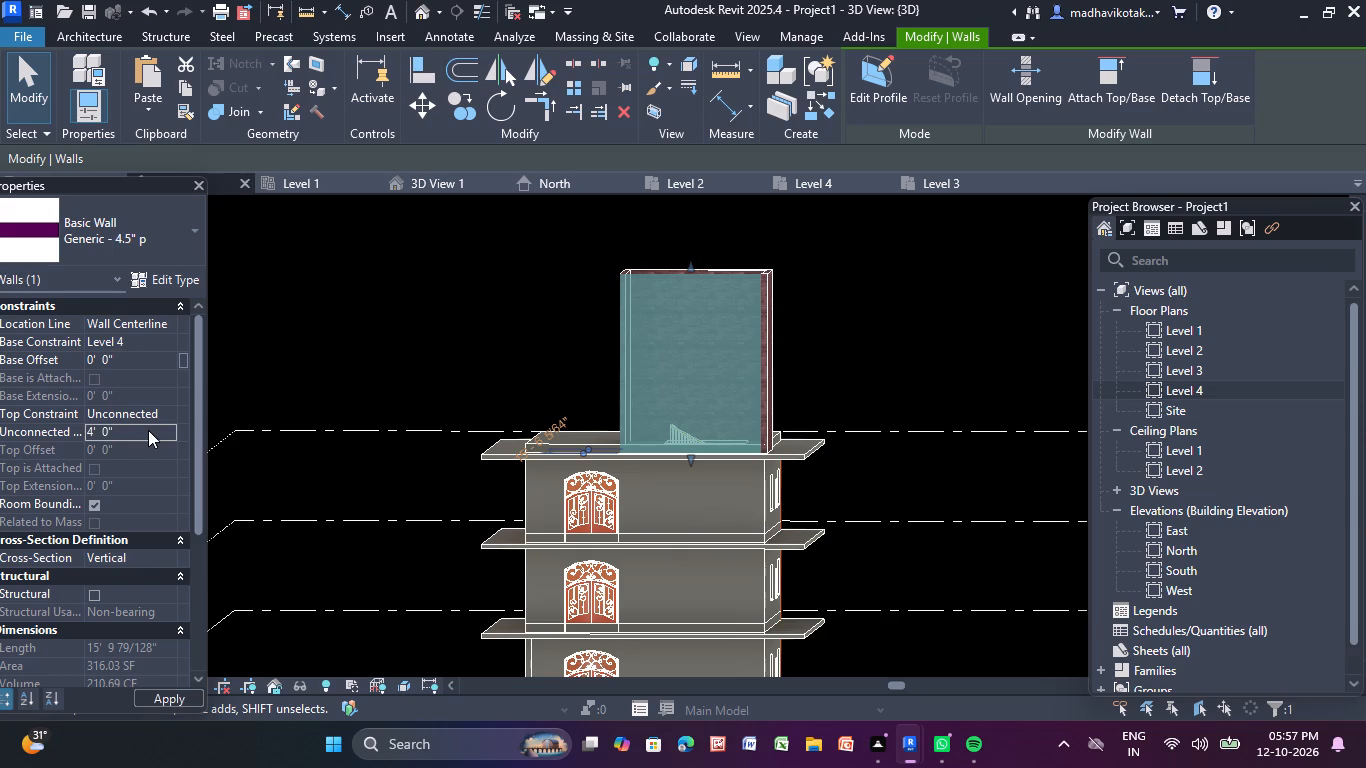
pyautogui.click(465, 320)
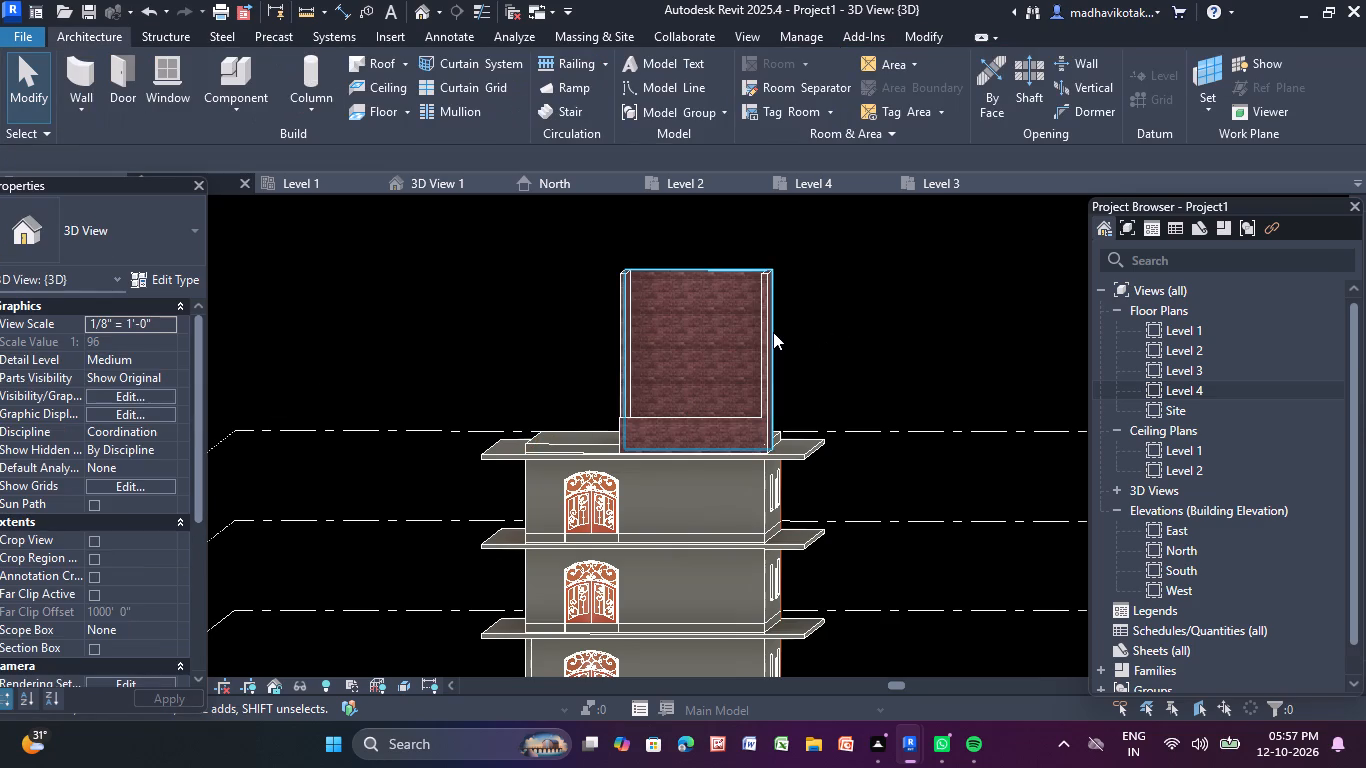
# Set the unconnected height of the stair enclosure's side wall along the building's outer edge to 4'.
pyautogui.click(773, 332)
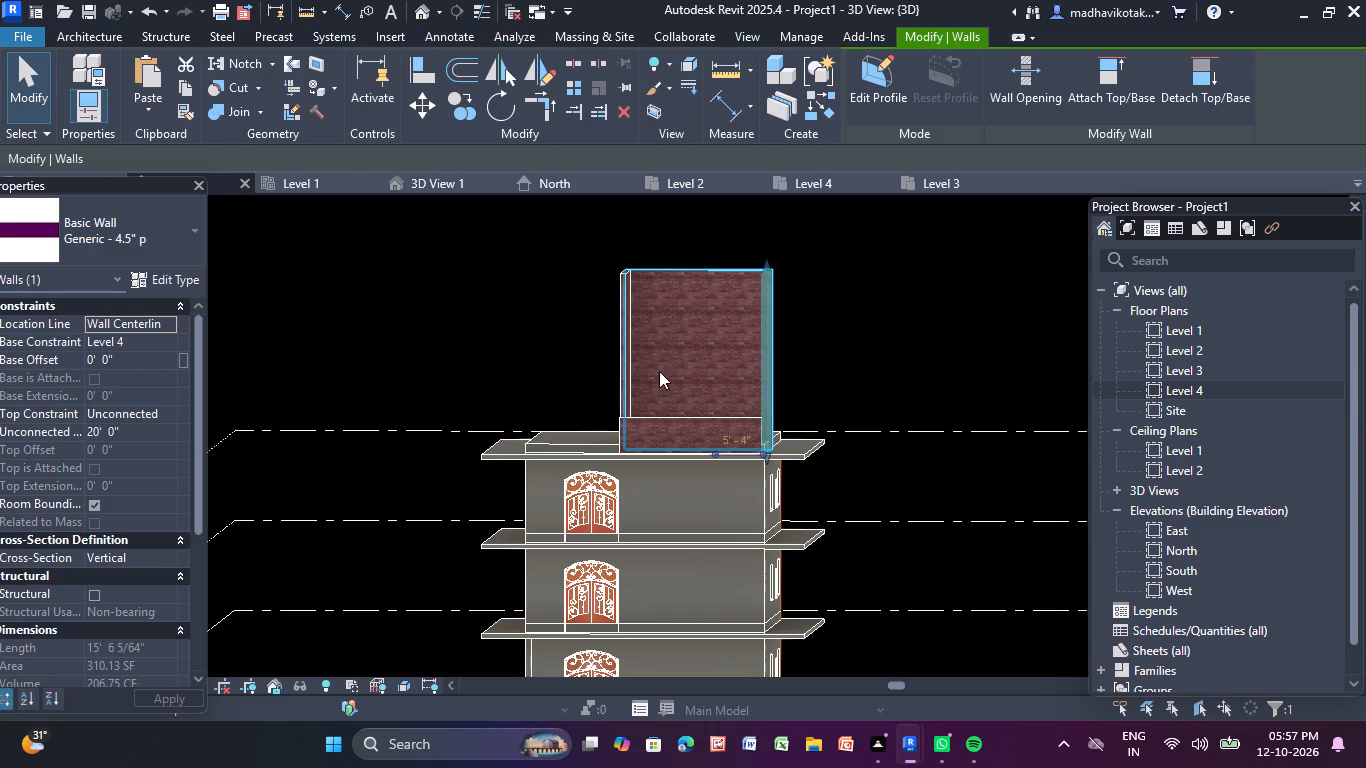
pyautogui.click(149, 432)
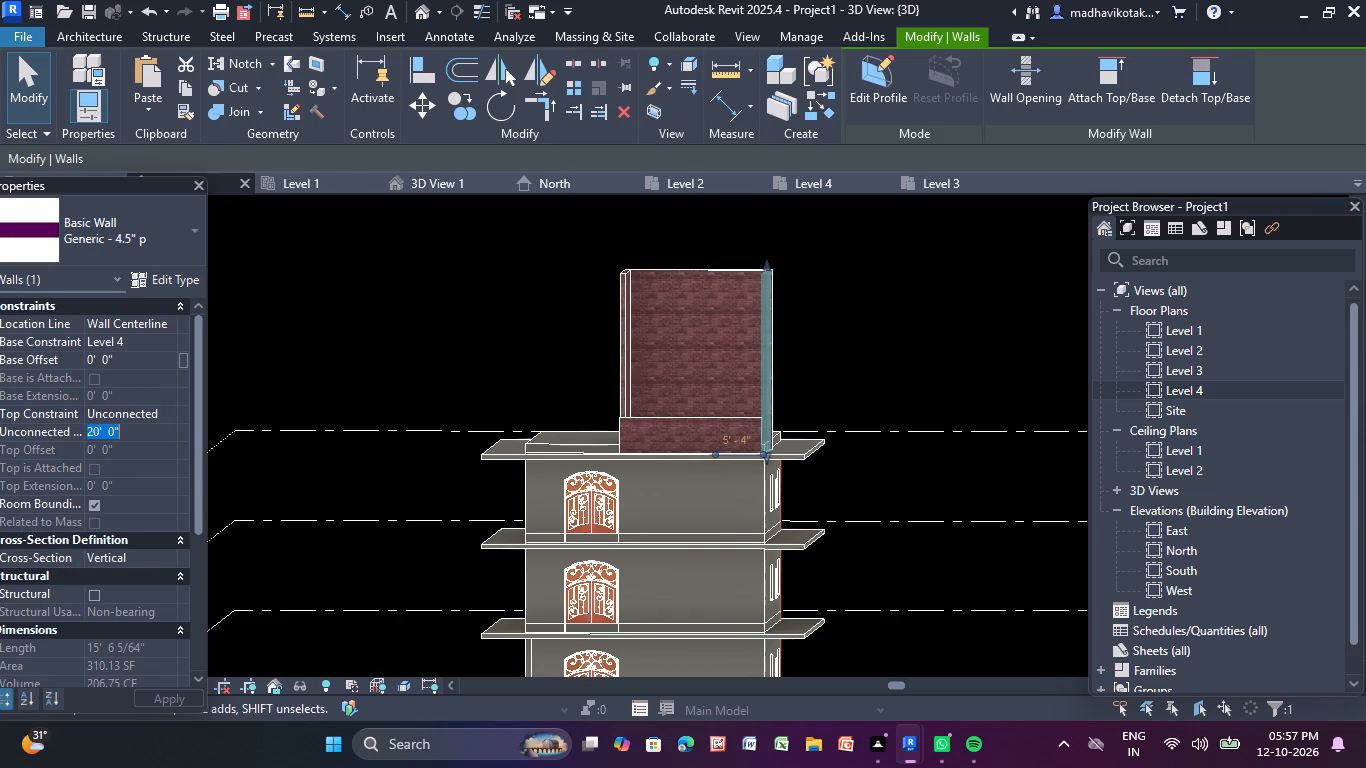
pyautogui.press('BackSpace')
pyautogui.press('BackSpace')
pyautogui.press('BackSpace')
pyautogui.press('BackSpace')
pyautogui.press('BackSpace')
pyautogui.press('BackSpace')
pyautogui.press('BackSpace')
pyautogui.press('BackSpace')
pyautogui.press('BackSpace')
pyautogui.press('BackSpace')
pyautogui.press('BackSpace')
pyautogui.press('BackSpace')
pyautogui.write("4'")
pyautogui.press('Return')
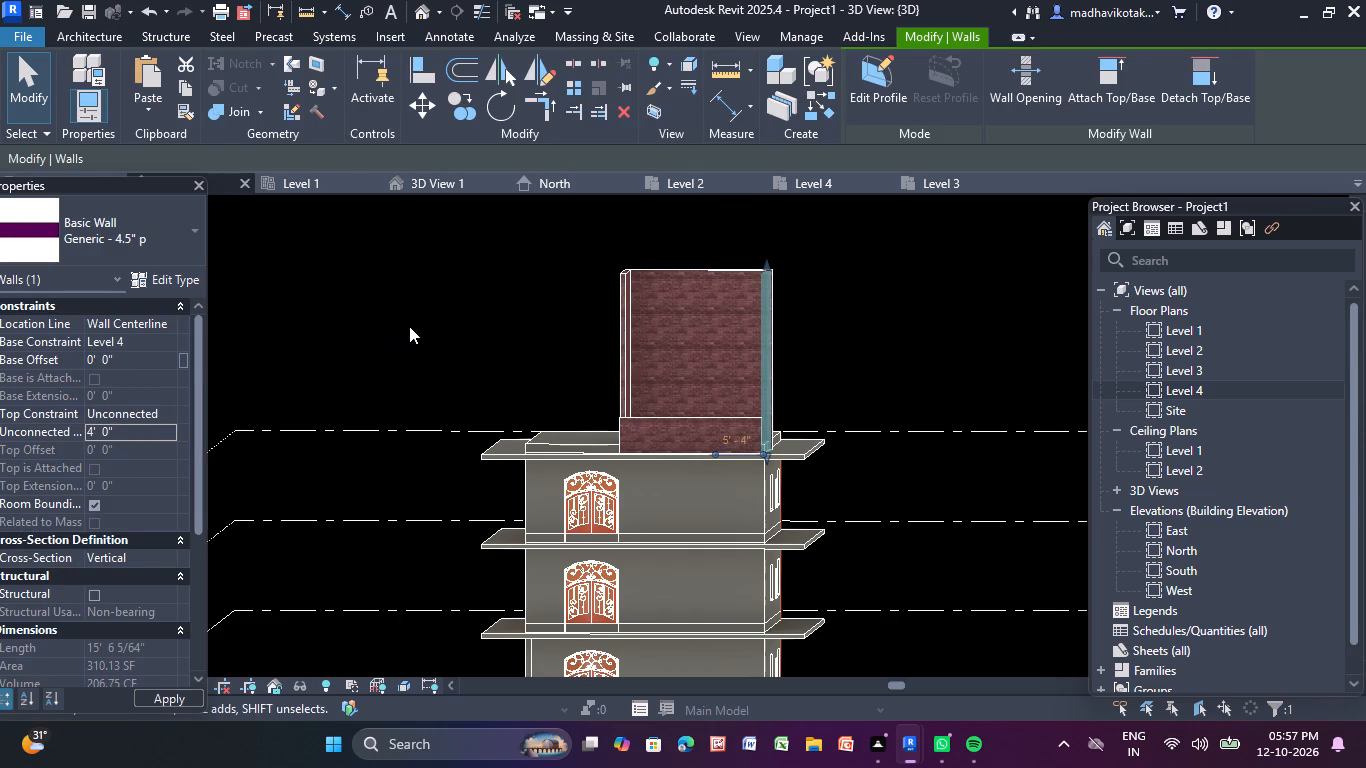
pyautogui.click(454, 305)
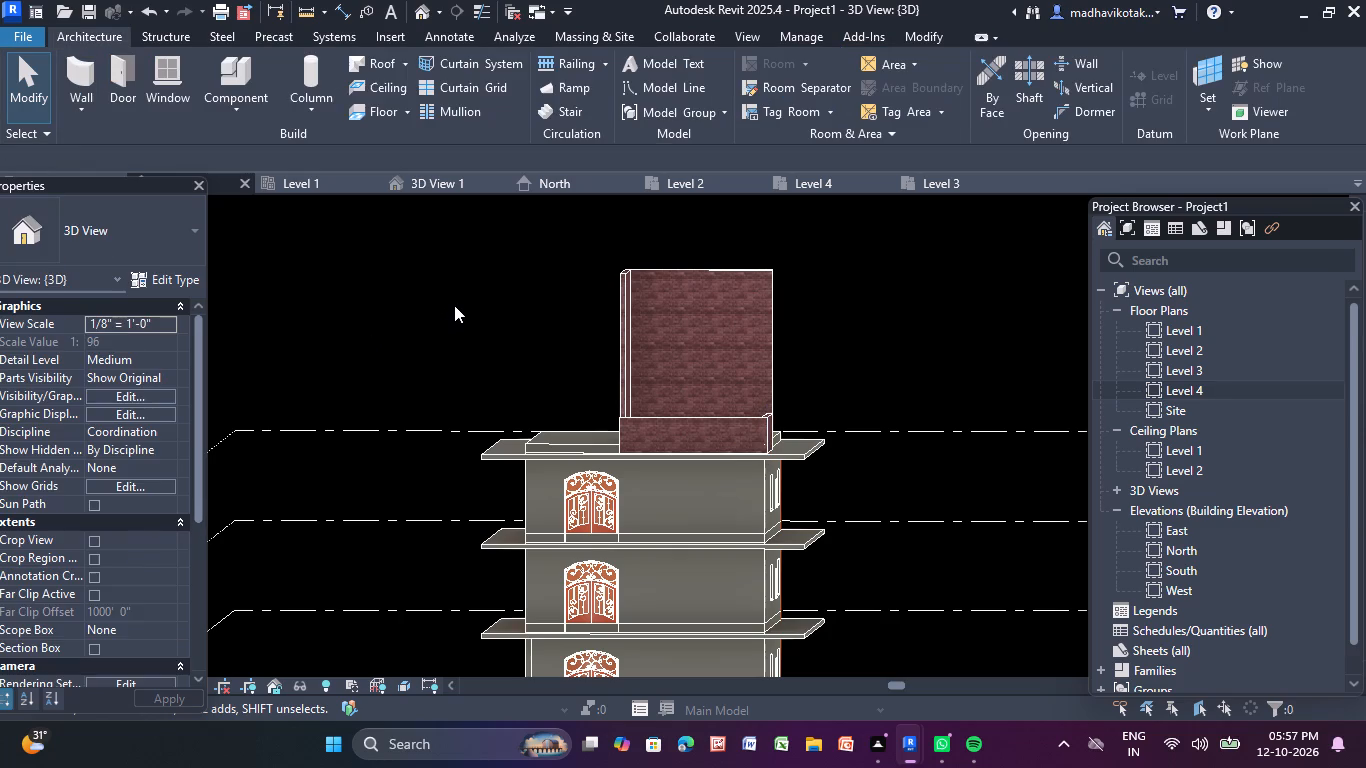
# Set the unconnected height of the stair enclosure's rear wall to 4'.
pyautogui.click(687, 279)
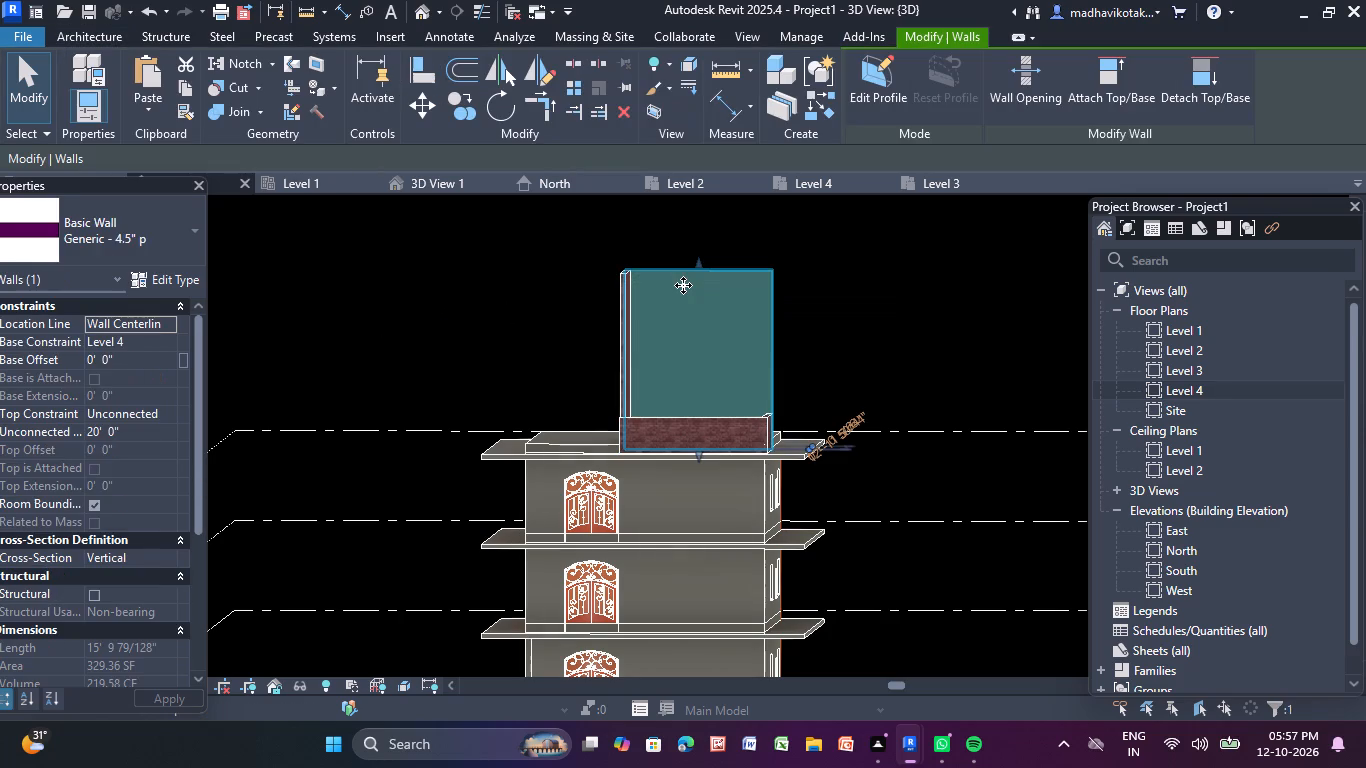
pyautogui.click(159, 431)
pyautogui.press('BackSpace')
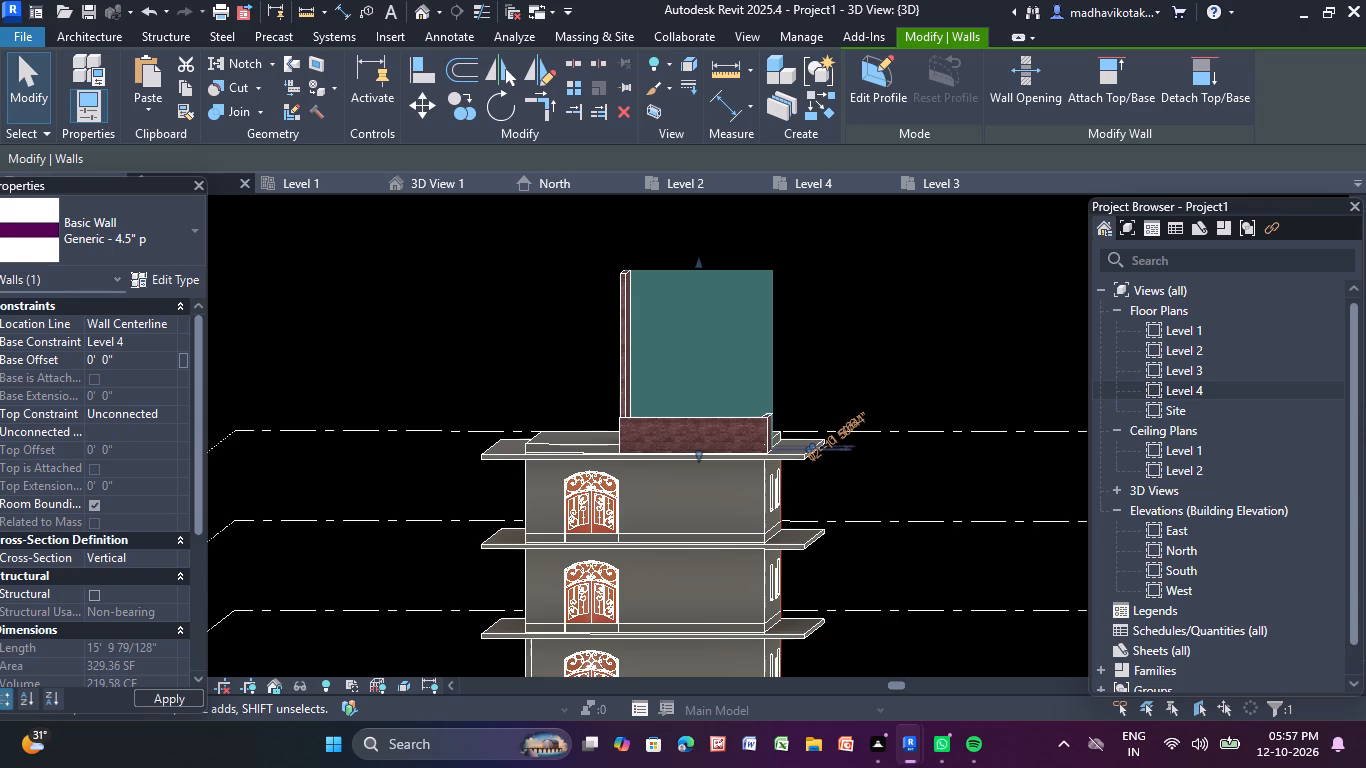
pyautogui.press('4')
pyautogui.press("'")
pyautogui.press('Return')
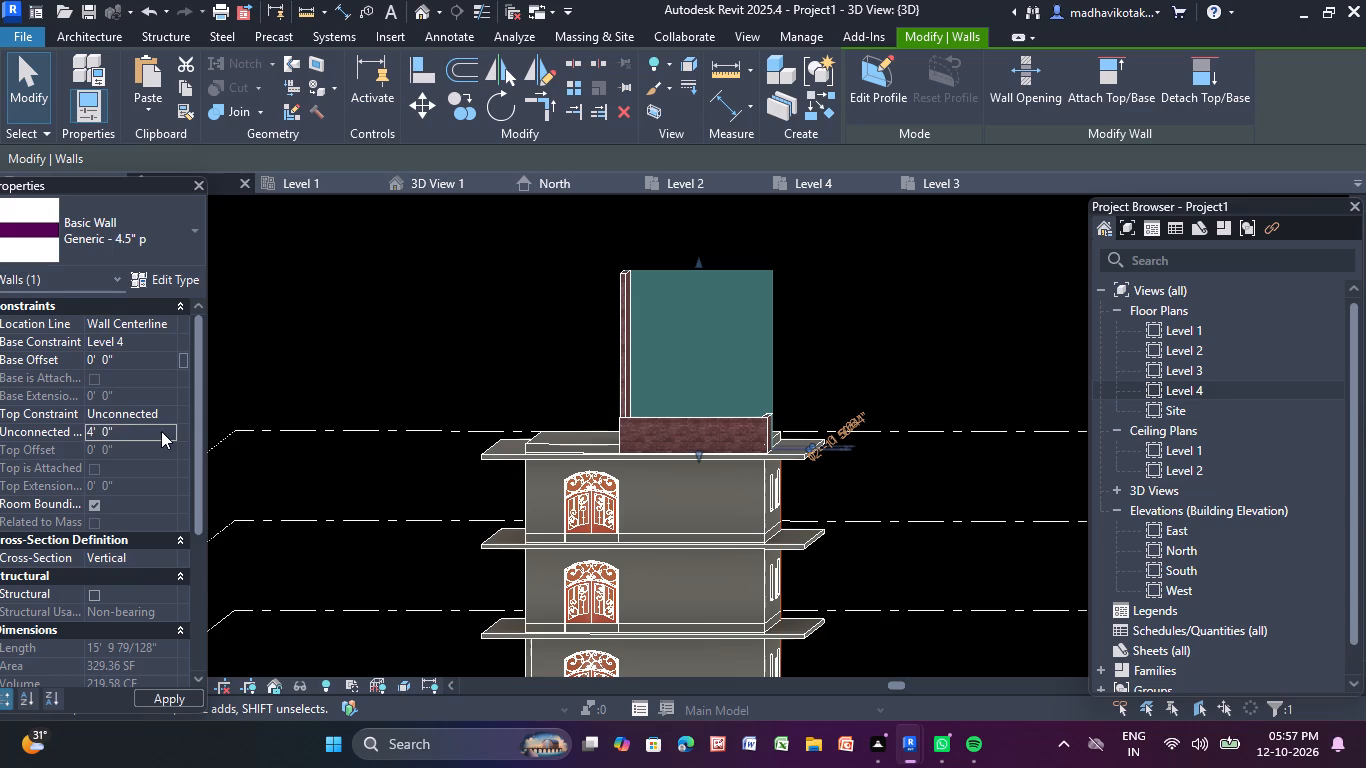
pyautogui.click(532, 317)
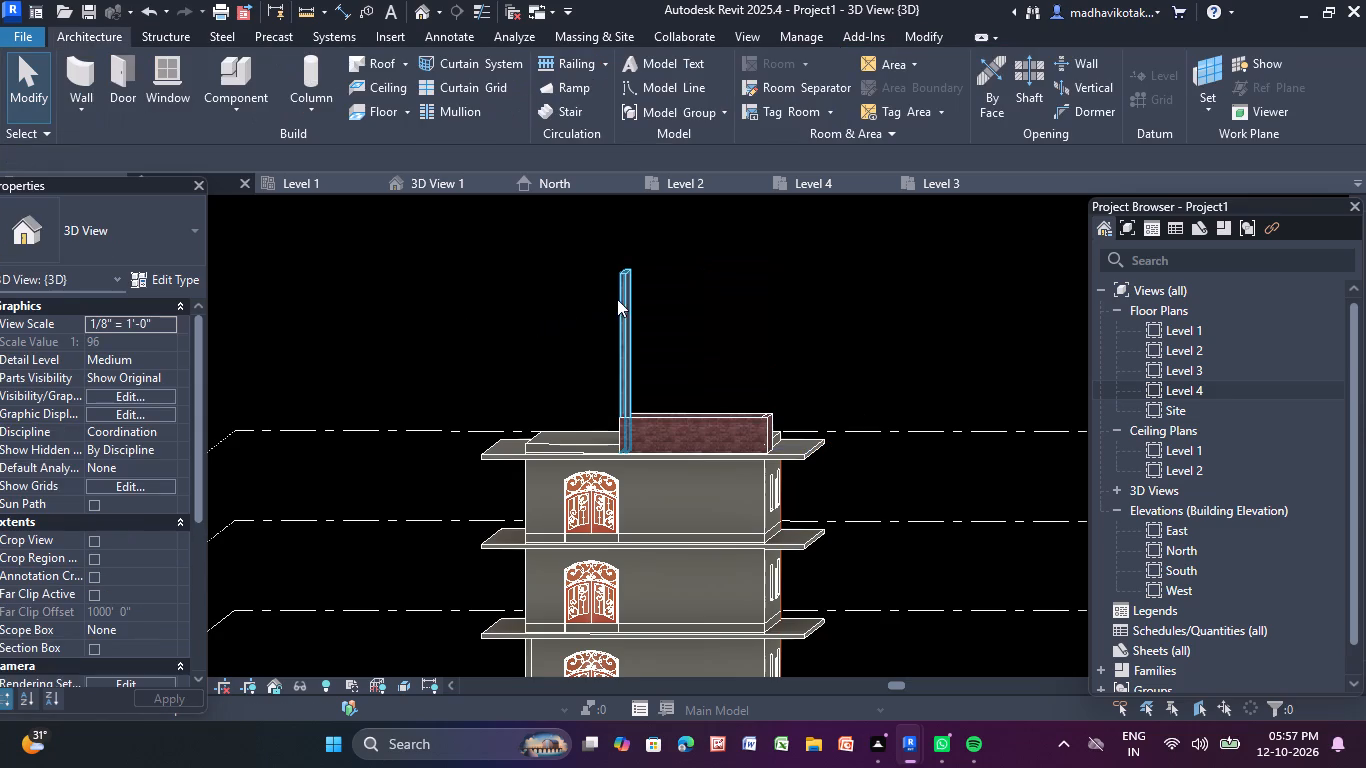
# Set the unconnected height of the stair enclosure's remaining inner side wall to 4'.
pyautogui.click(626, 294)
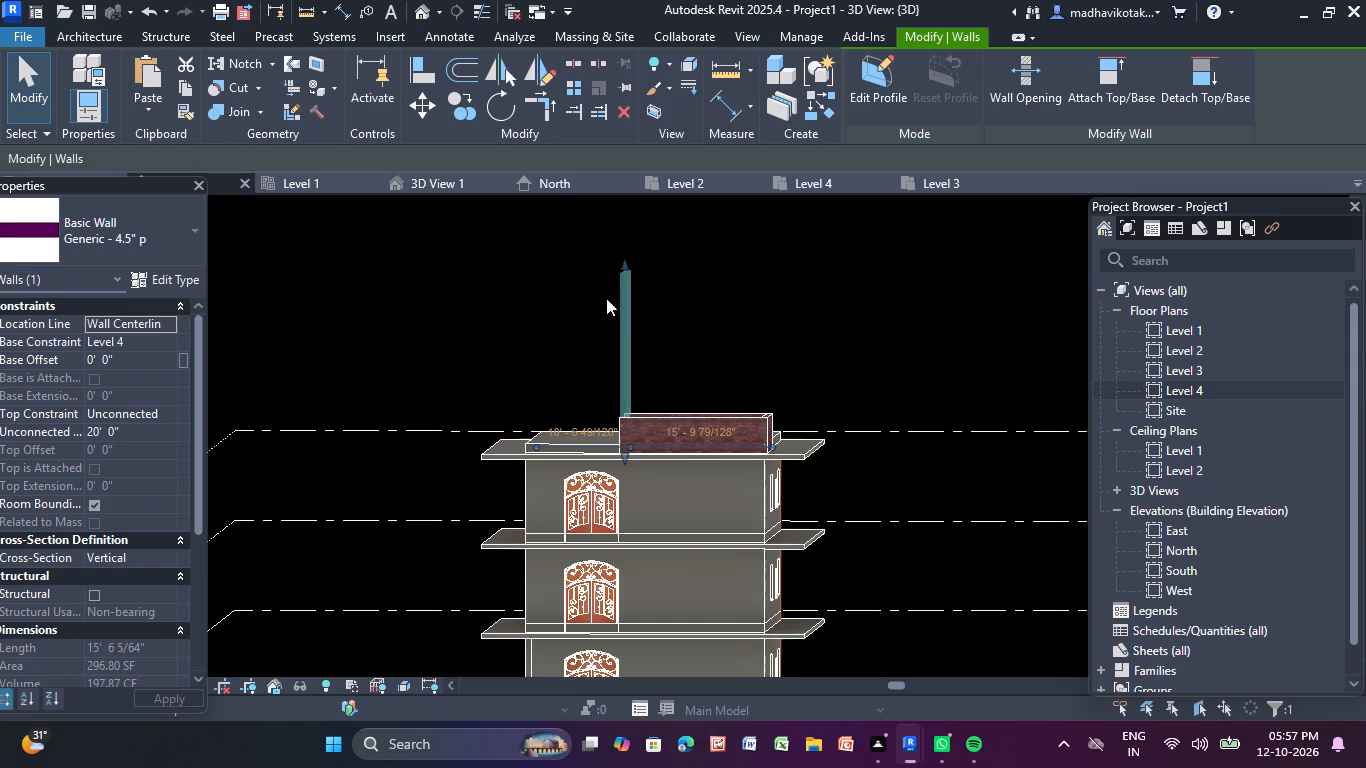
pyautogui.click(148, 424)
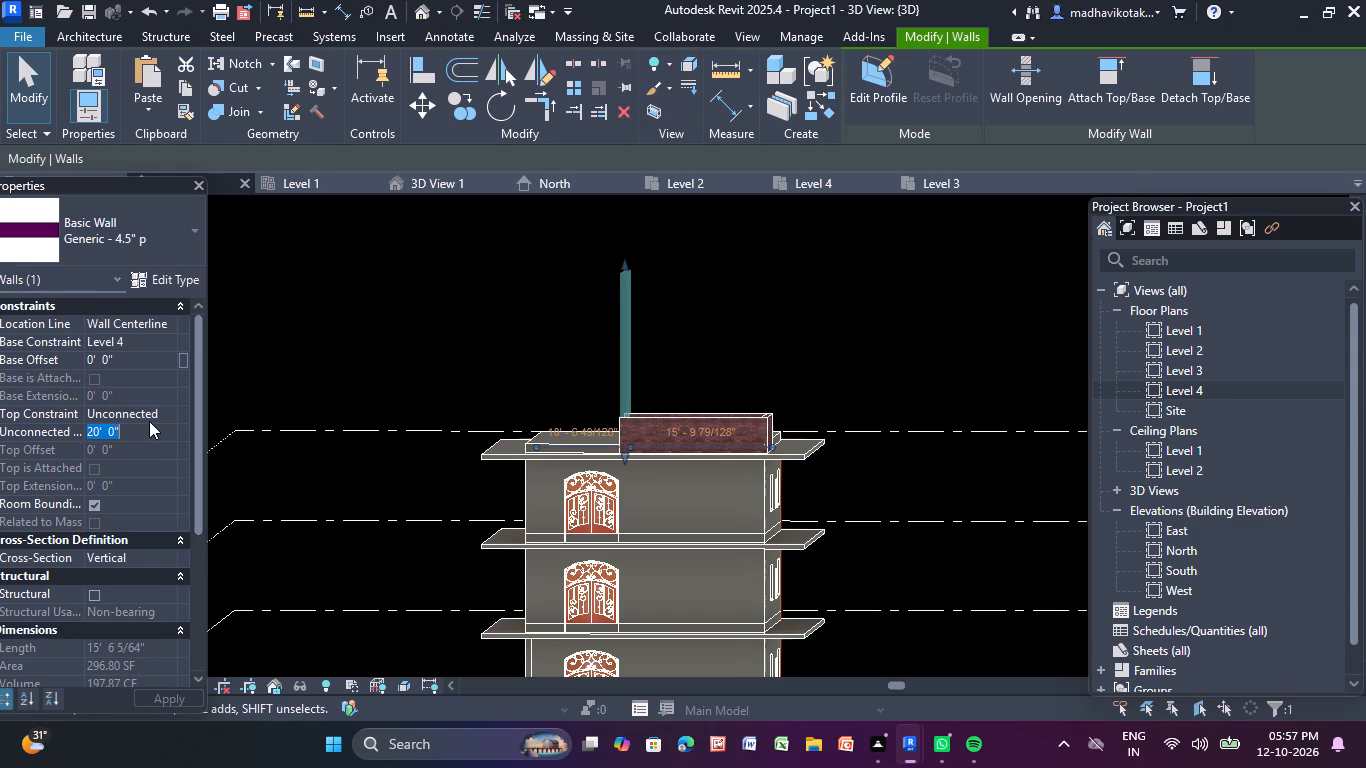
pyautogui.press('BackSpace')
pyautogui.press('4')
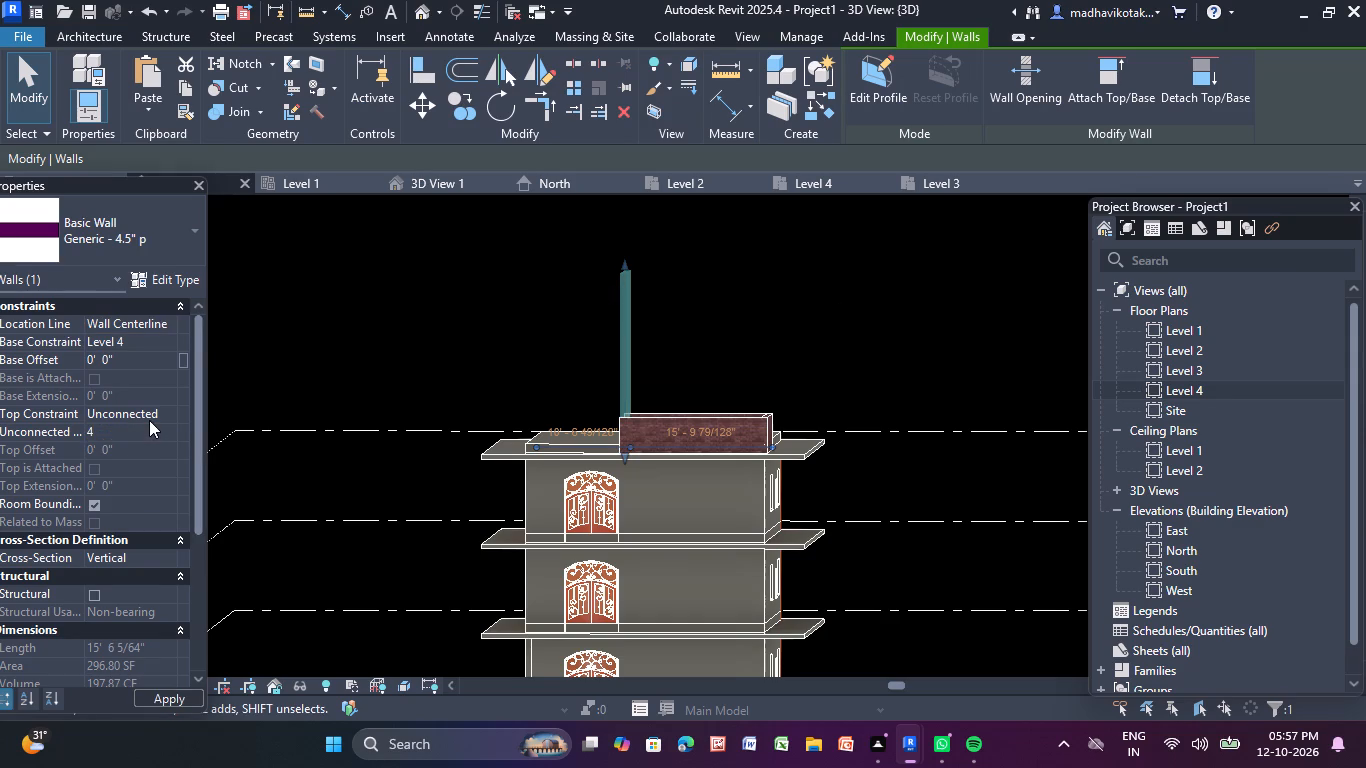
pyautogui.press("'")
pyautogui.press('Return')
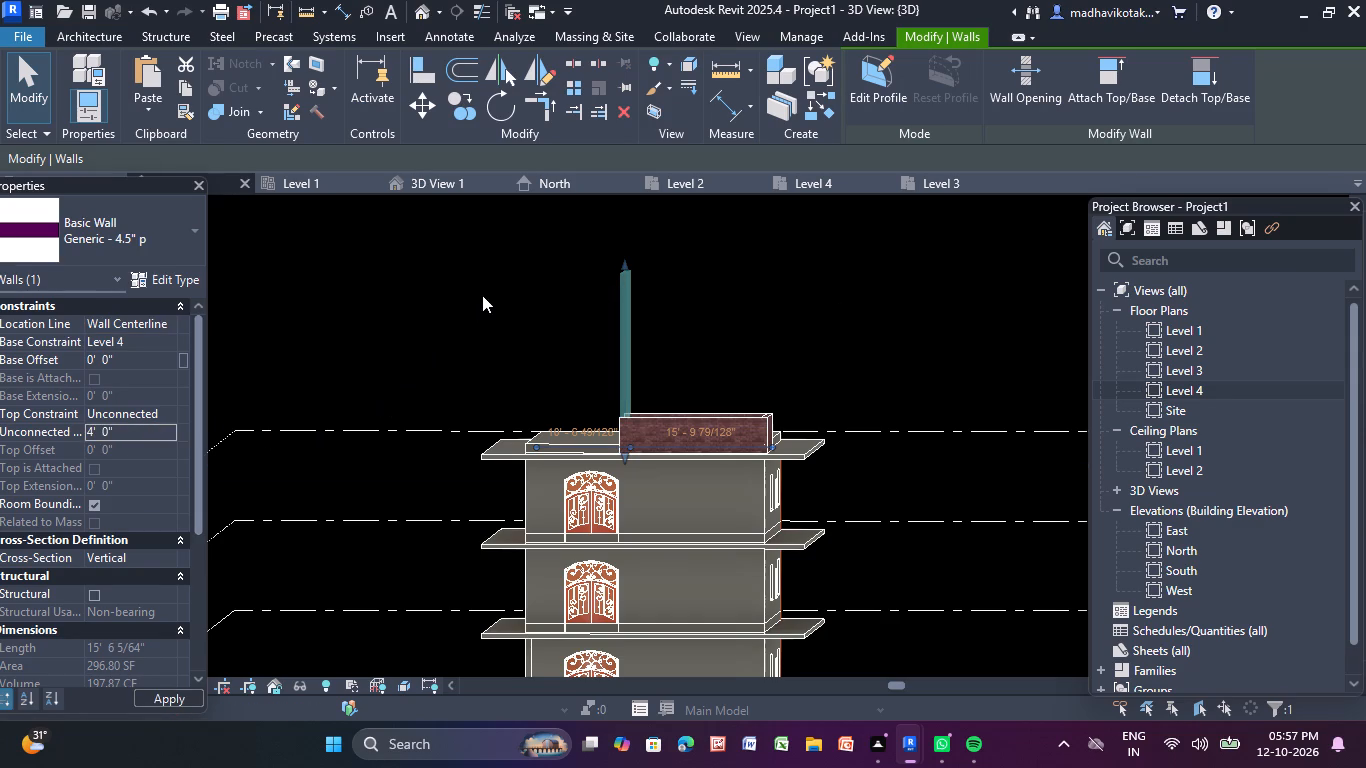
pyautogui.click(468, 300)
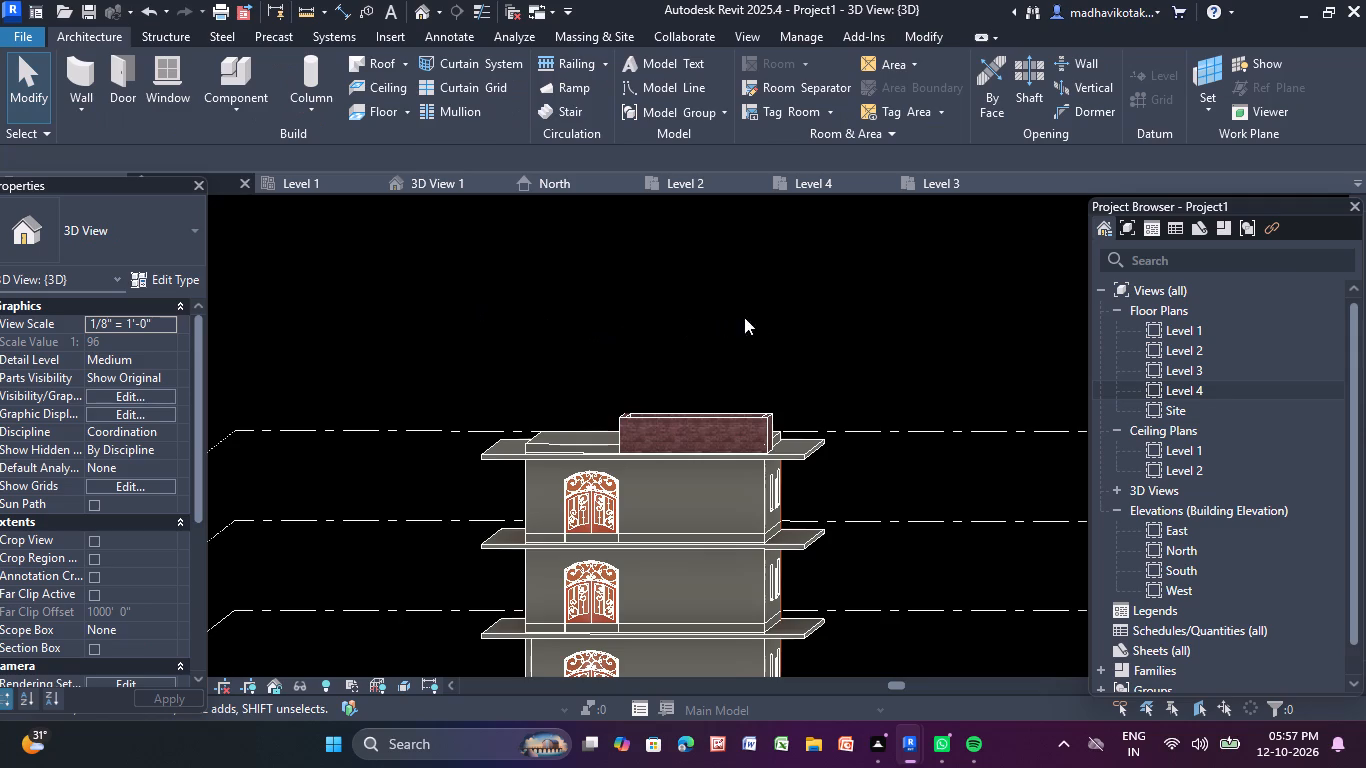
# Examine the building in 3D and check the unconnected height of the Level 4 stair enclosure's front wall.
pyautogui.moveTo(824, 373); pyautogui.dragTo(831, 316, button='middle')
pyautogui.scroll(3, 755, 368)
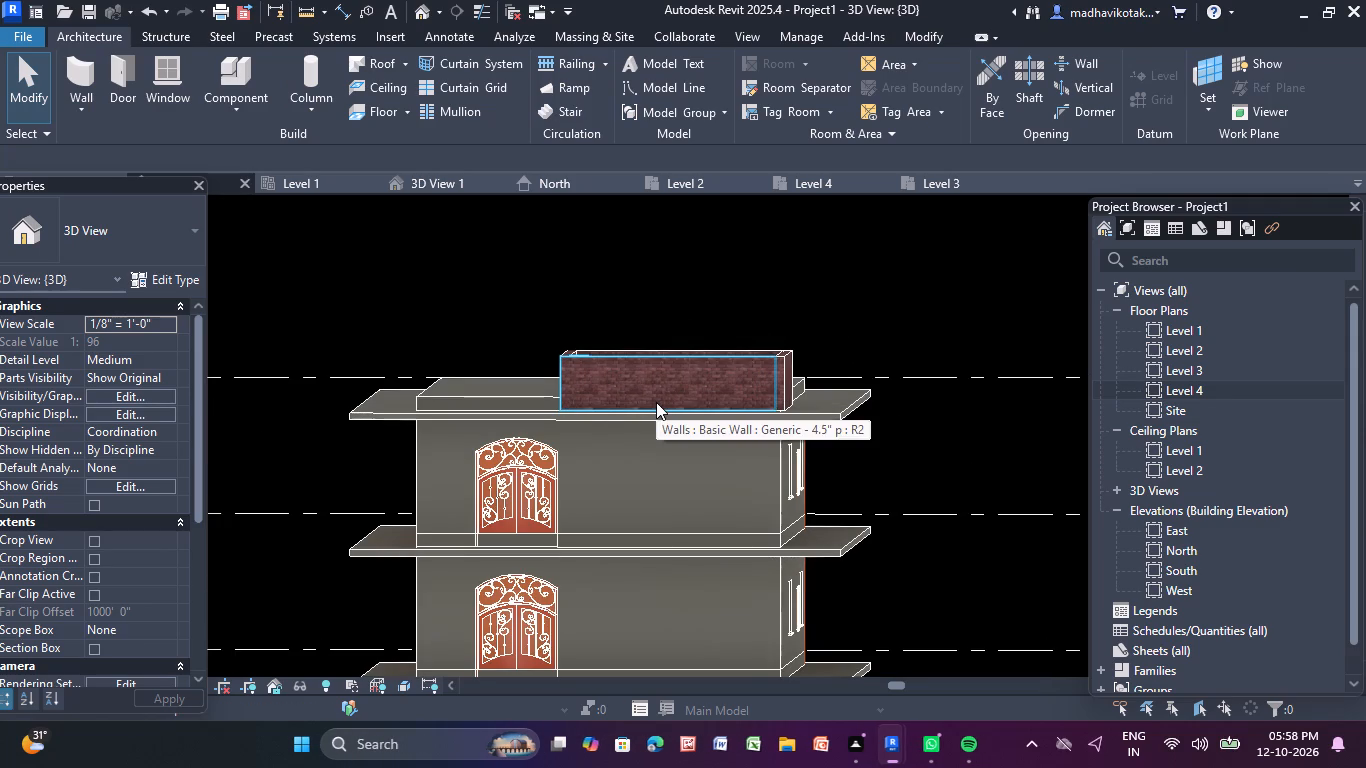
pyautogui.scroll(-3, 671, 368)
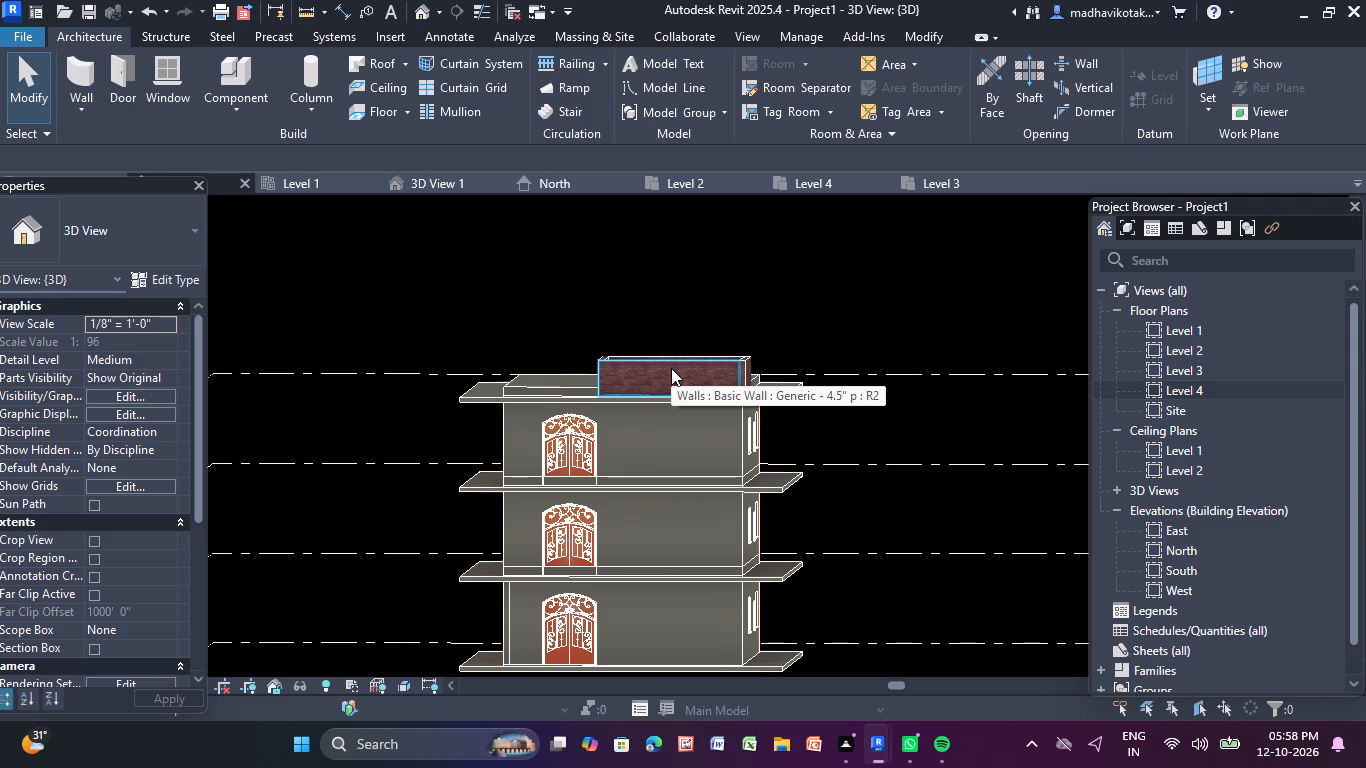
pyautogui.click(669, 368)
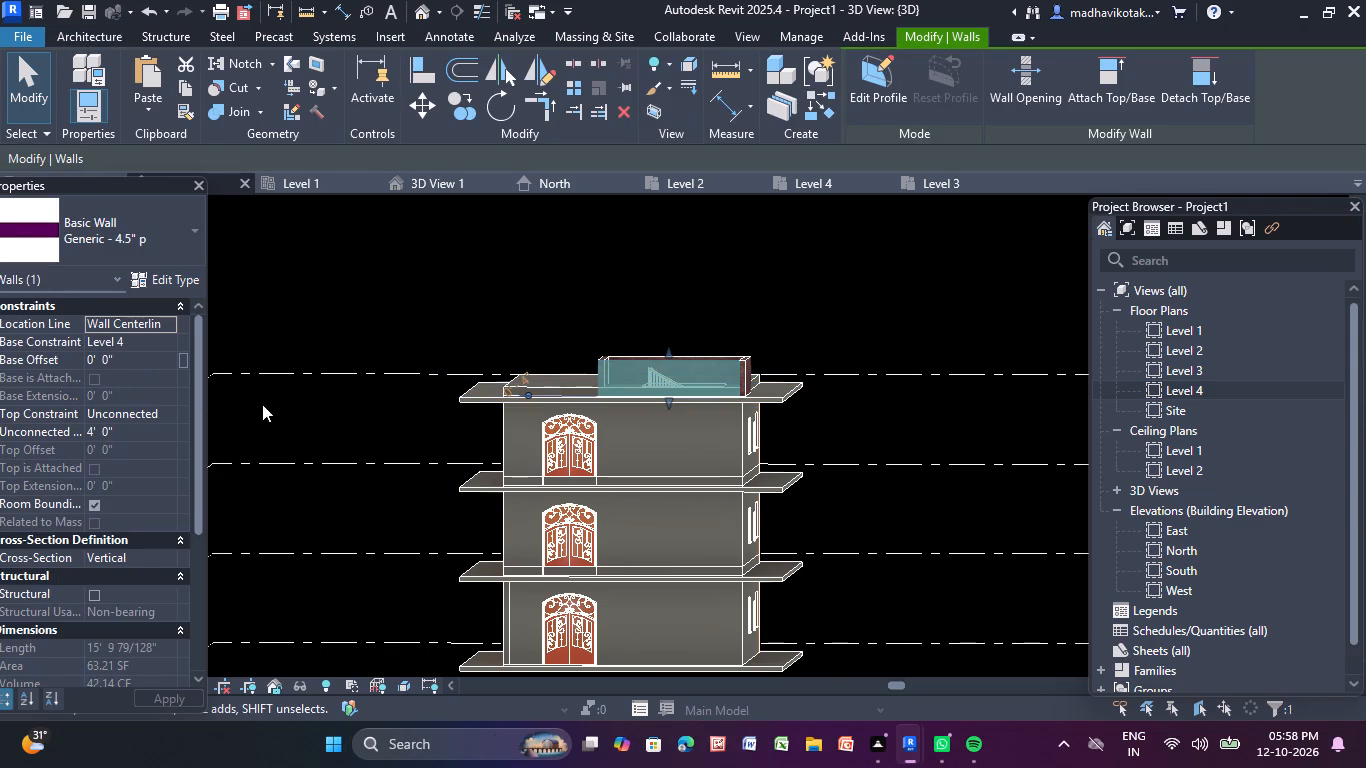
pyautogui.click(171, 430)
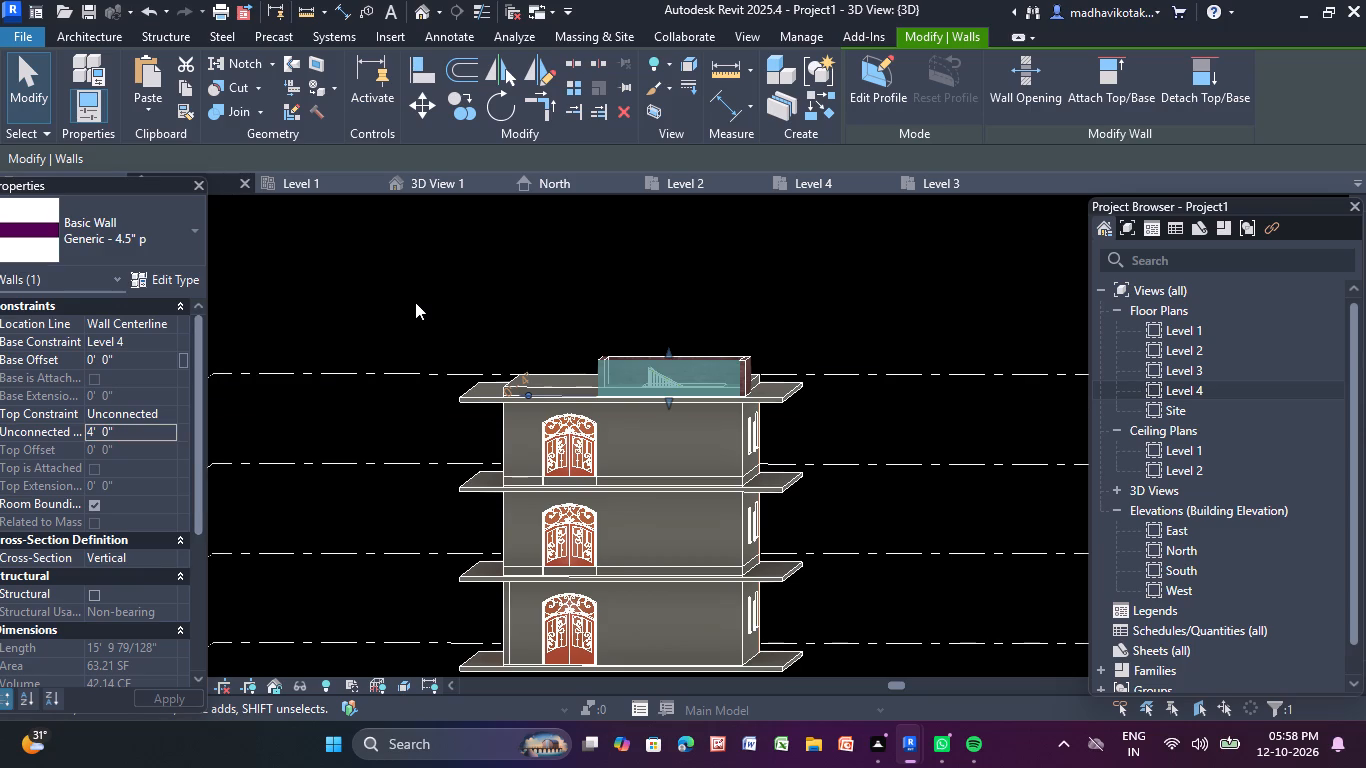
pyautogui.press('Escape')
pyautogui.press('Escape')
pyautogui.scroll(-3, 824, 307)
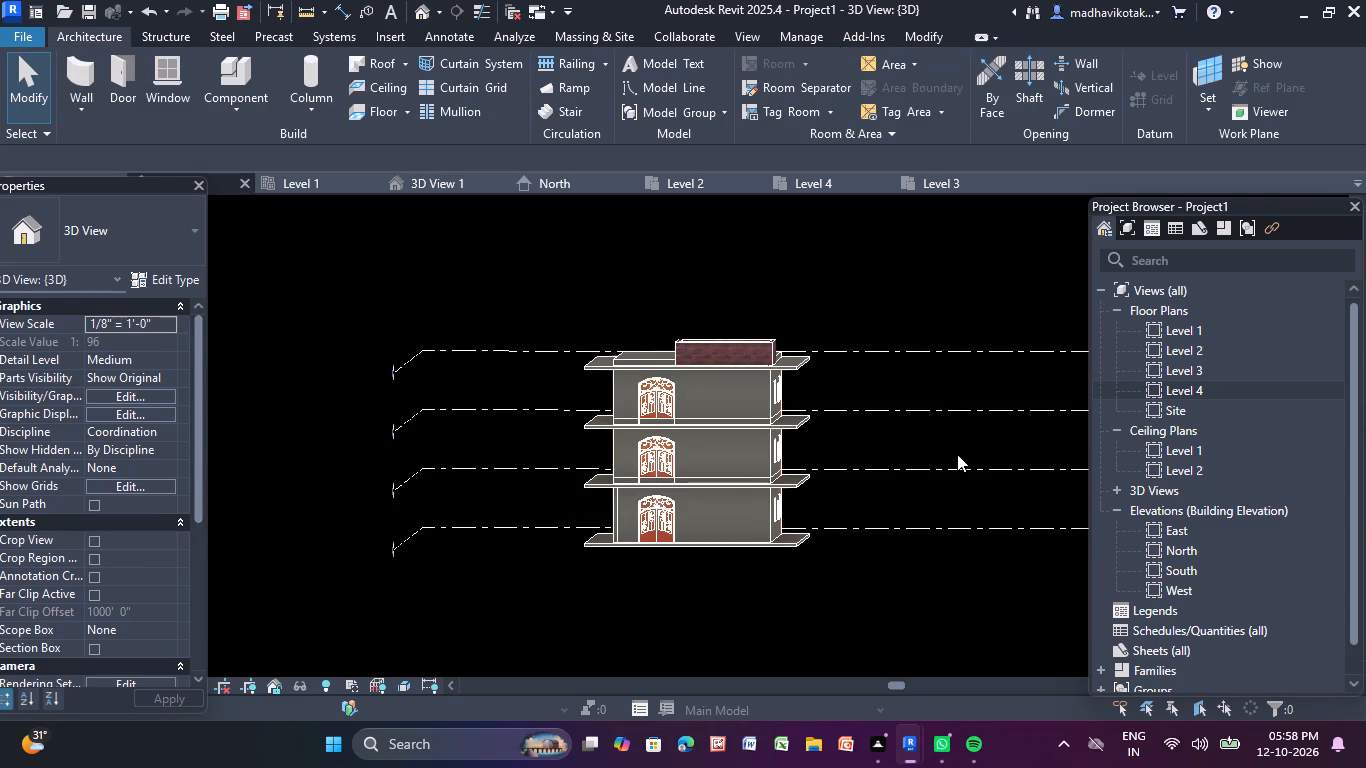
pyautogui.scroll(-1, 956, 453)
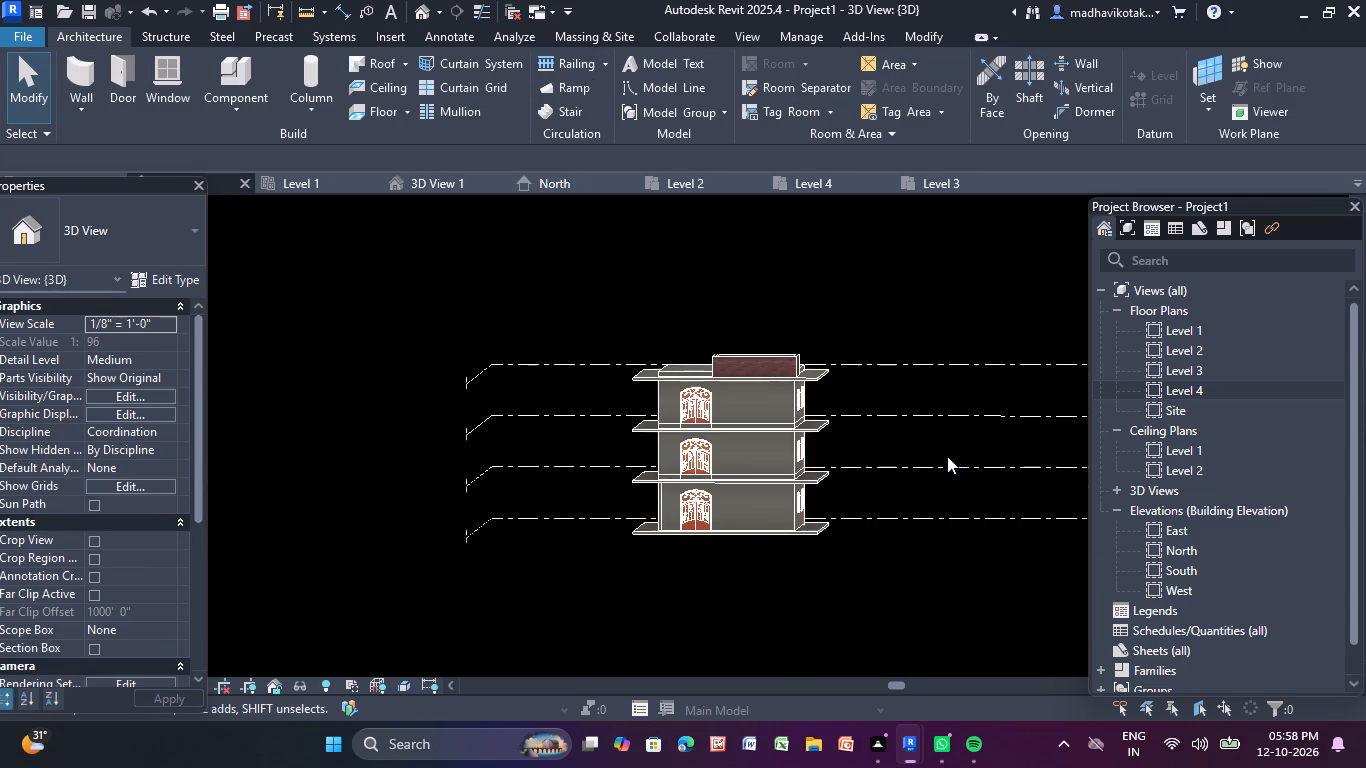
pyautogui.scroll(4, 745, 369)
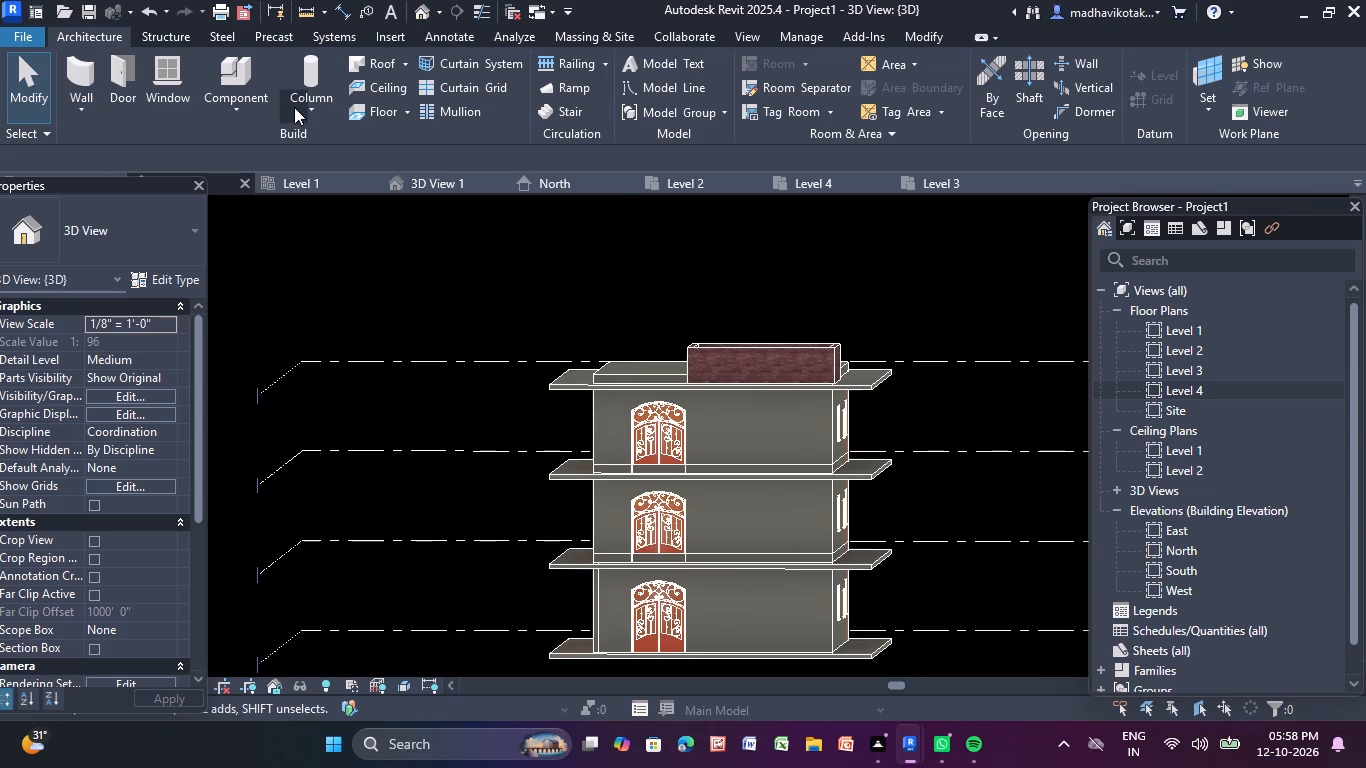
# In the Level 1 floor plan, create an in-place model in the Generic Models category, keeping the default name.
pyautogui.doubleClick(1221, 349)
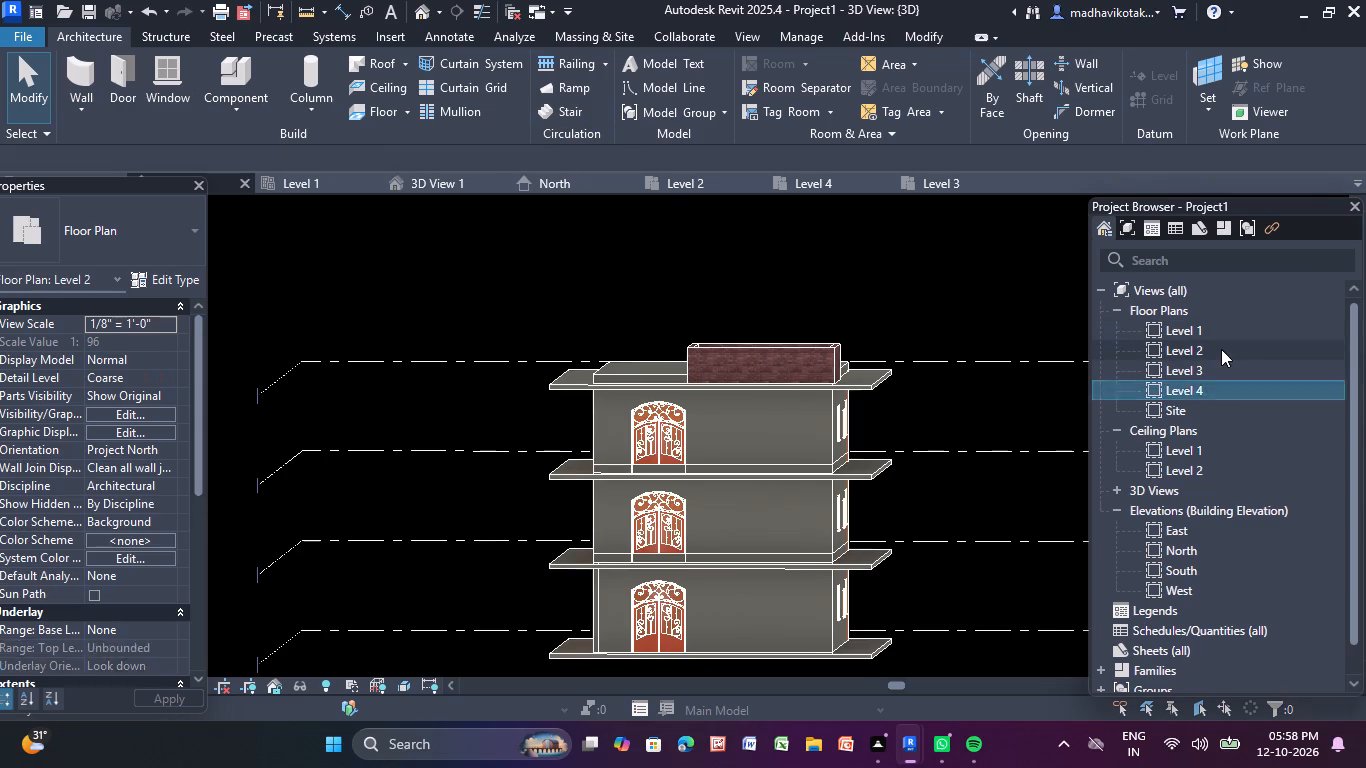
pyautogui.click(1225, 336)
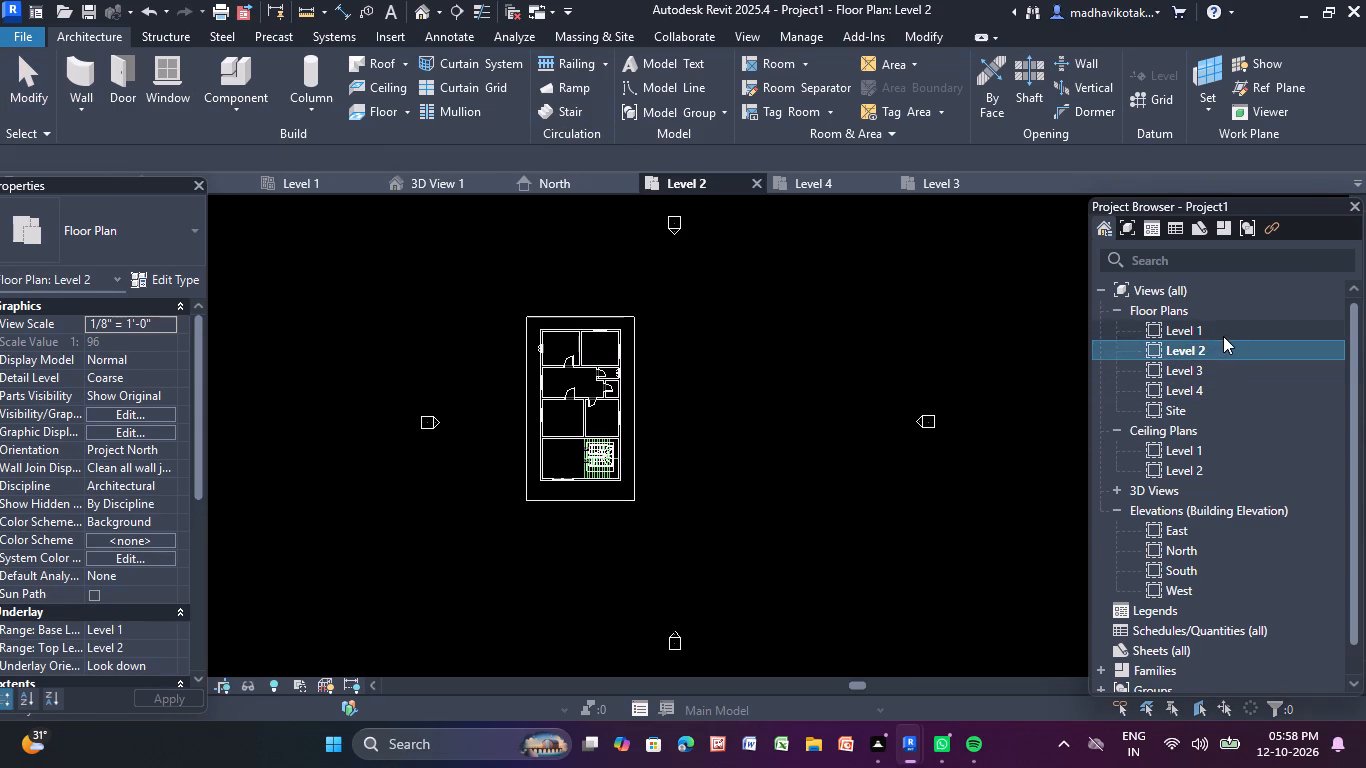
pyautogui.click(1222, 336)
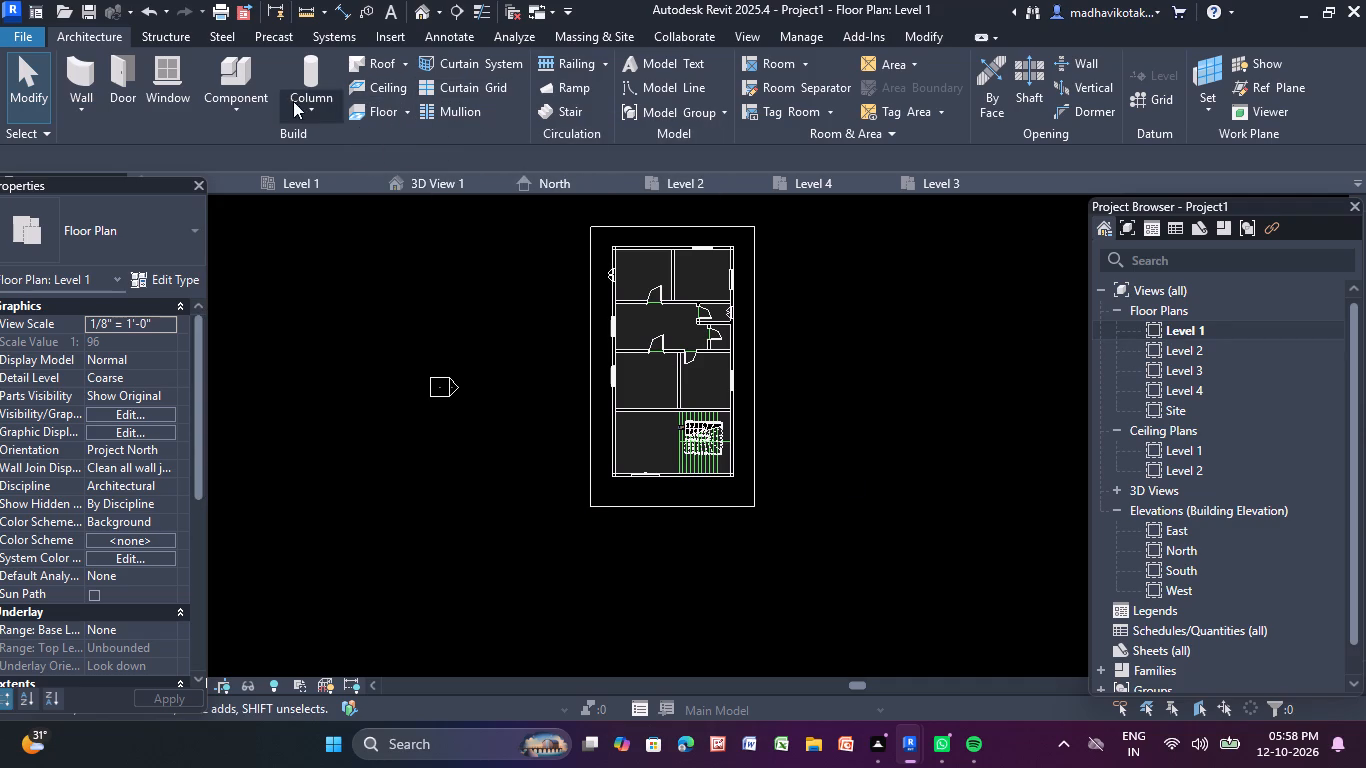
pyautogui.click(259, 110)
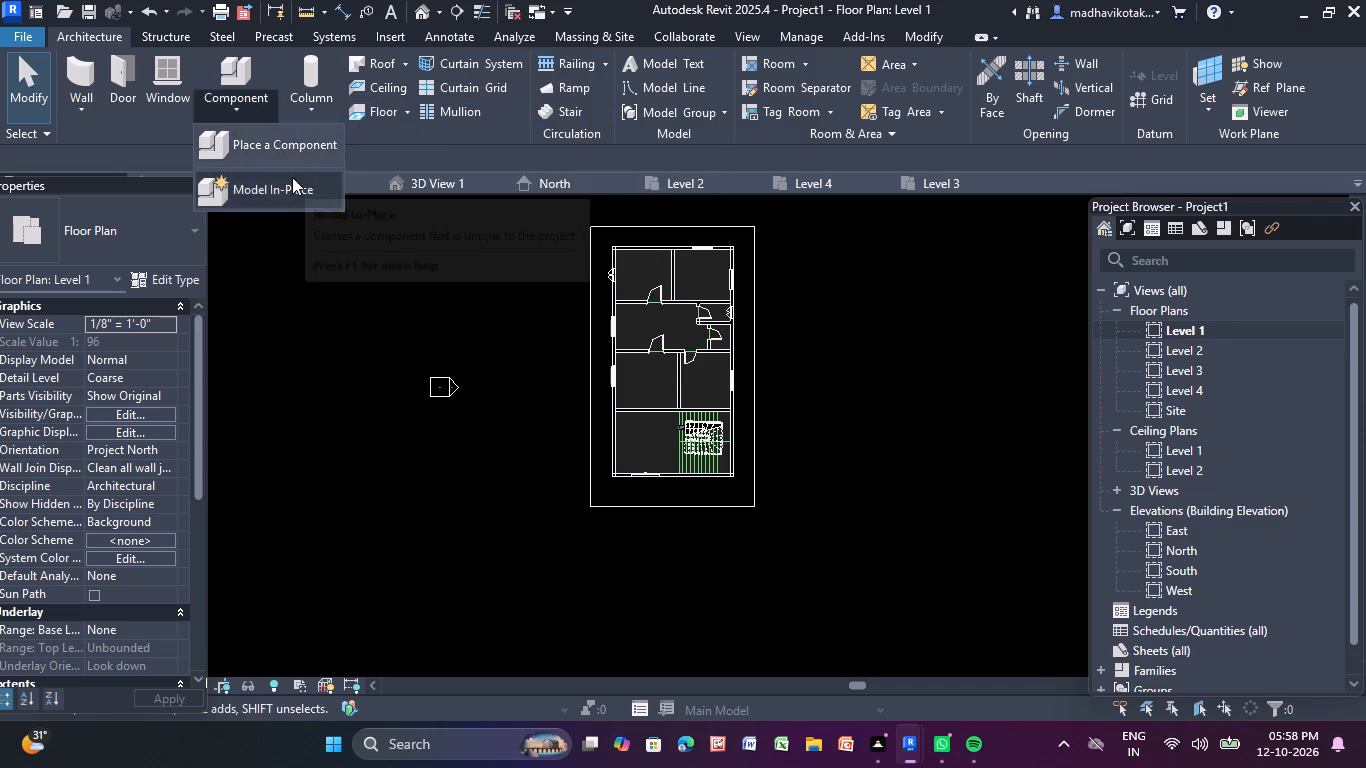
pyautogui.click(291, 177)
pyautogui.scroll(-2, 636, 317)
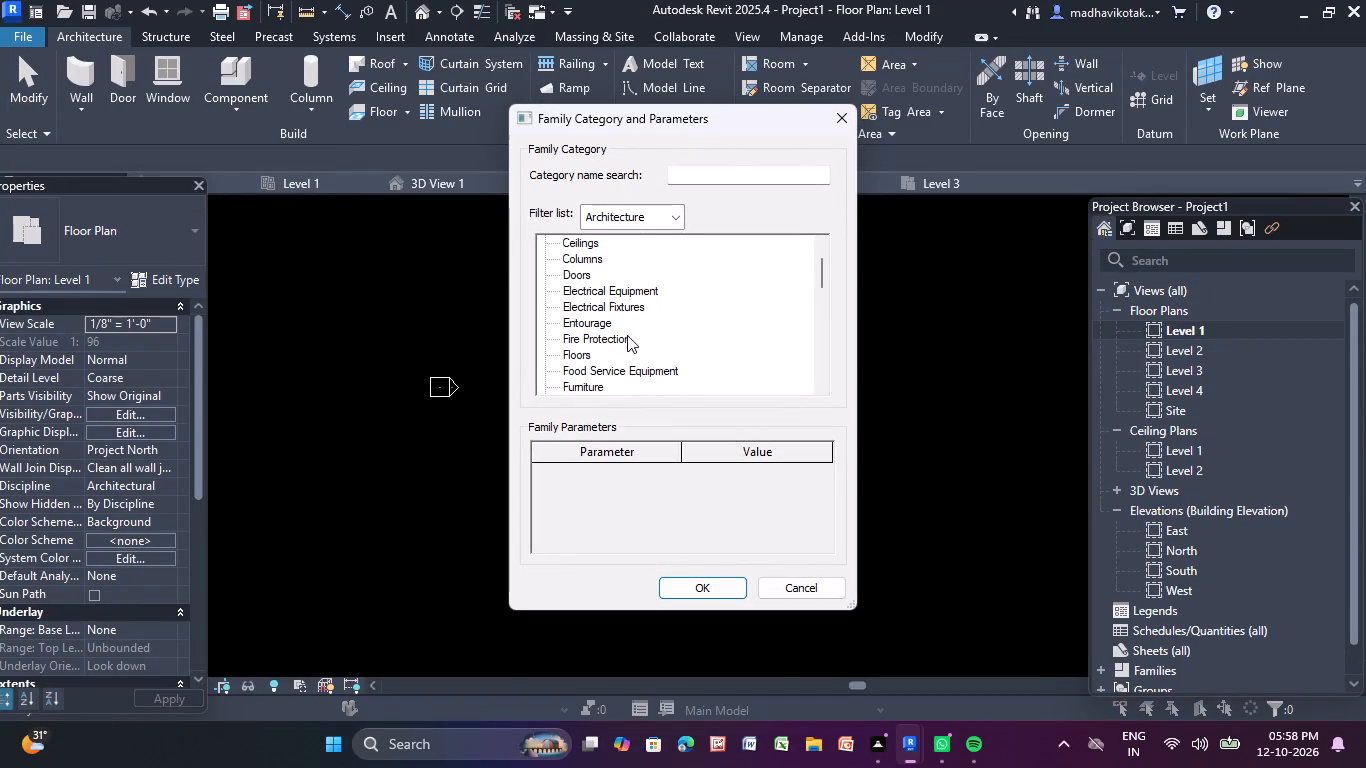
pyautogui.scroll(-3, 626, 338)
pyautogui.click(608, 371)
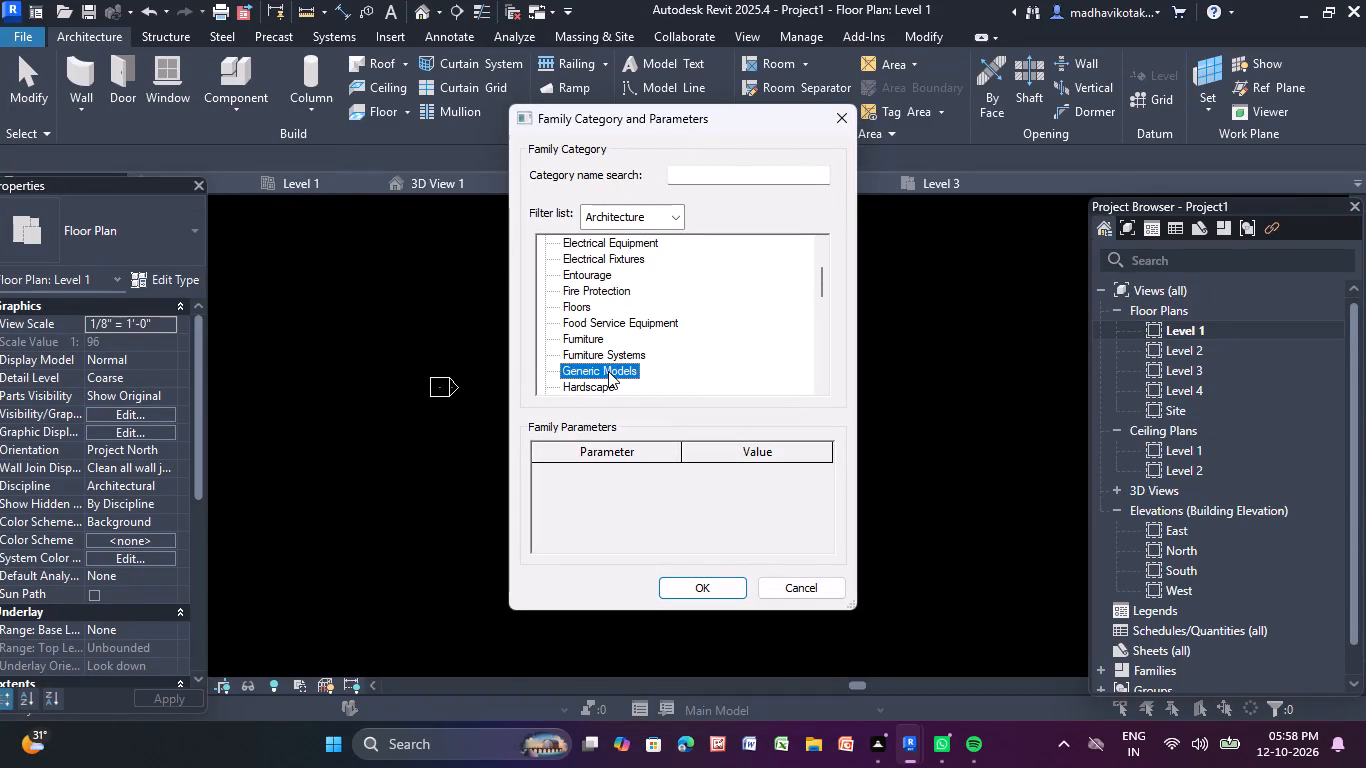
pyautogui.click(689, 596)
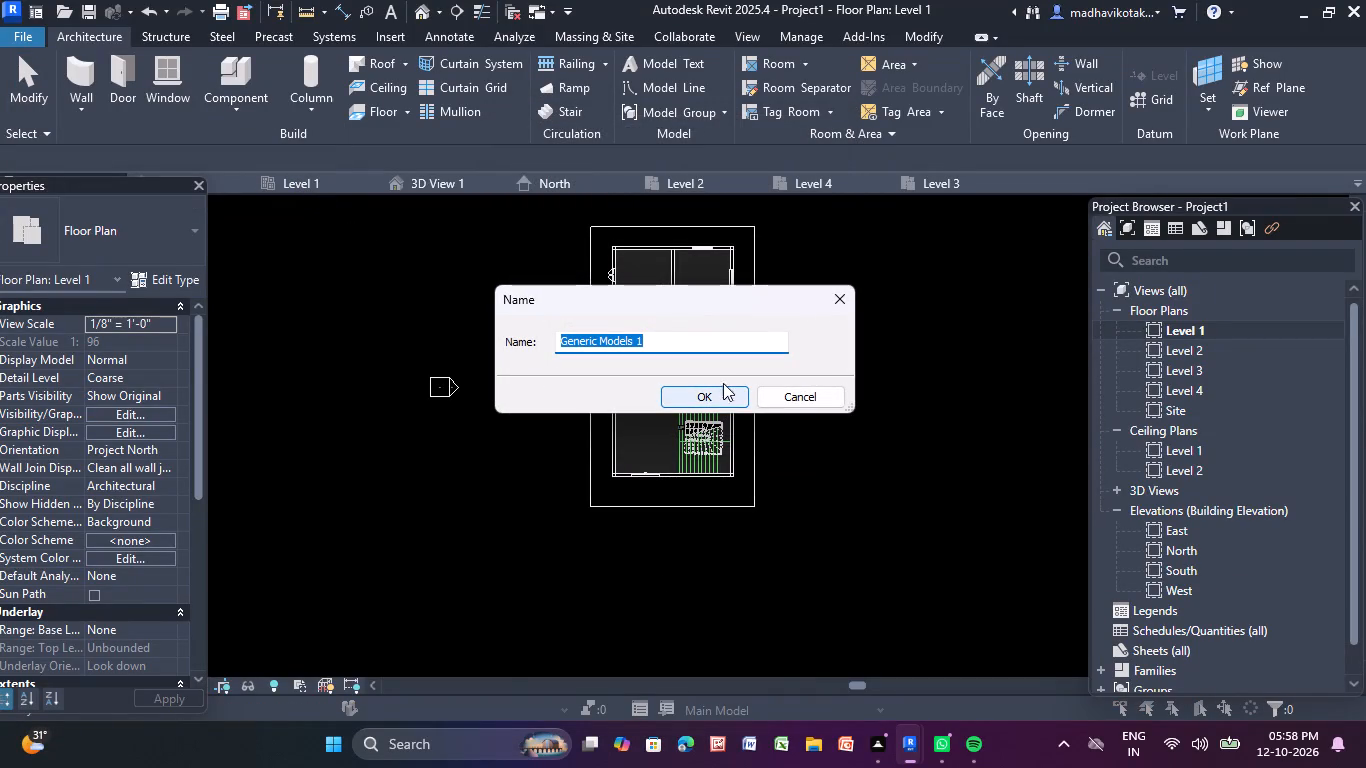
pyautogui.click(714, 393)
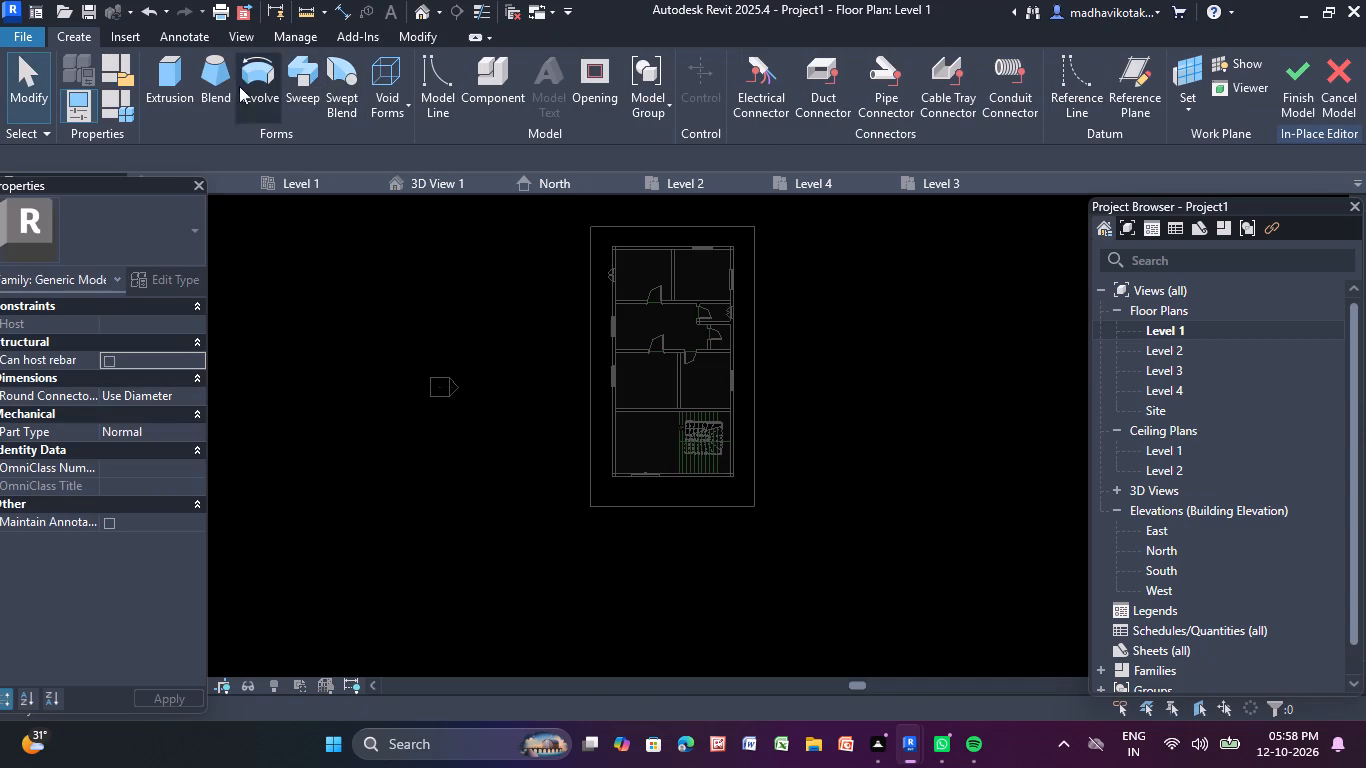
# Start a solid extrusion using the exterior wall beside the Level 1 stair as its work plane, viewed in the North elevation.
pyautogui.click(160, 91)
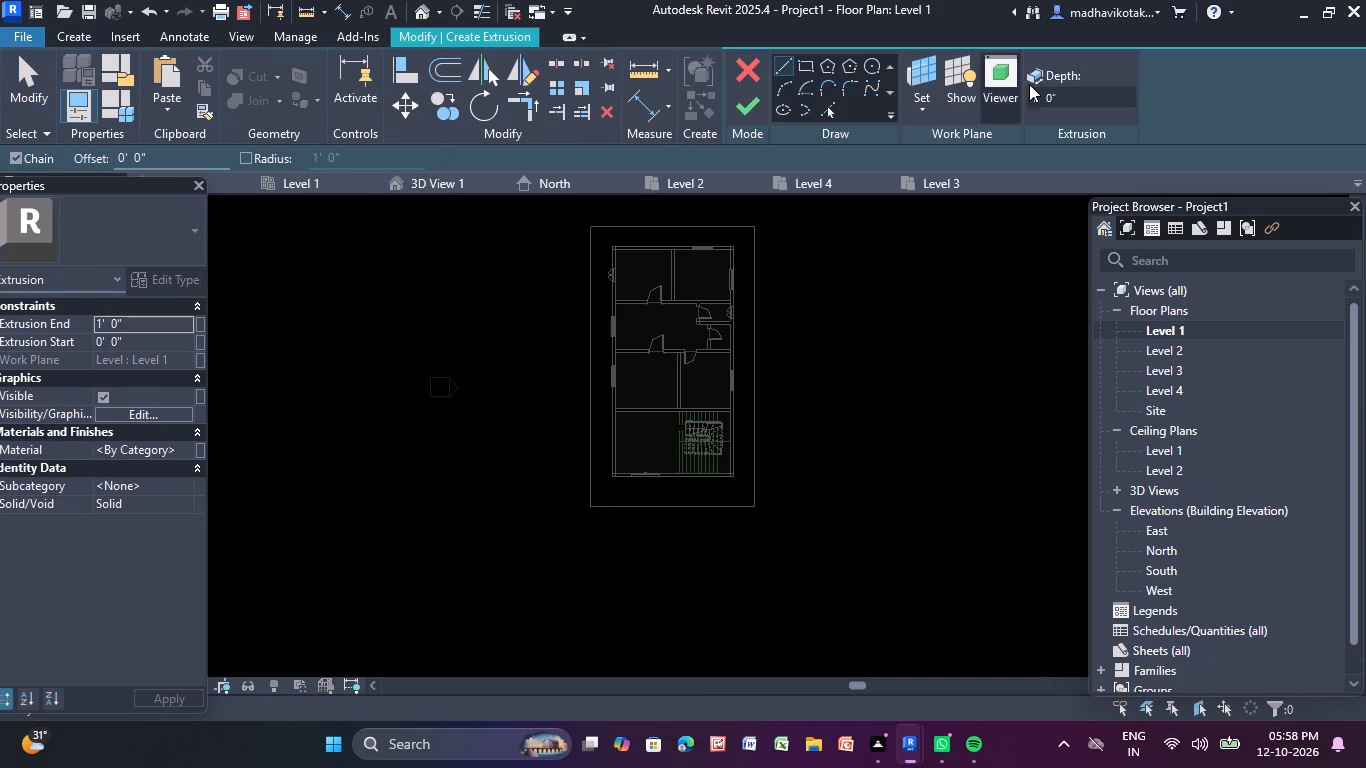
pyautogui.click(919, 111)
pyautogui.click(932, 188)
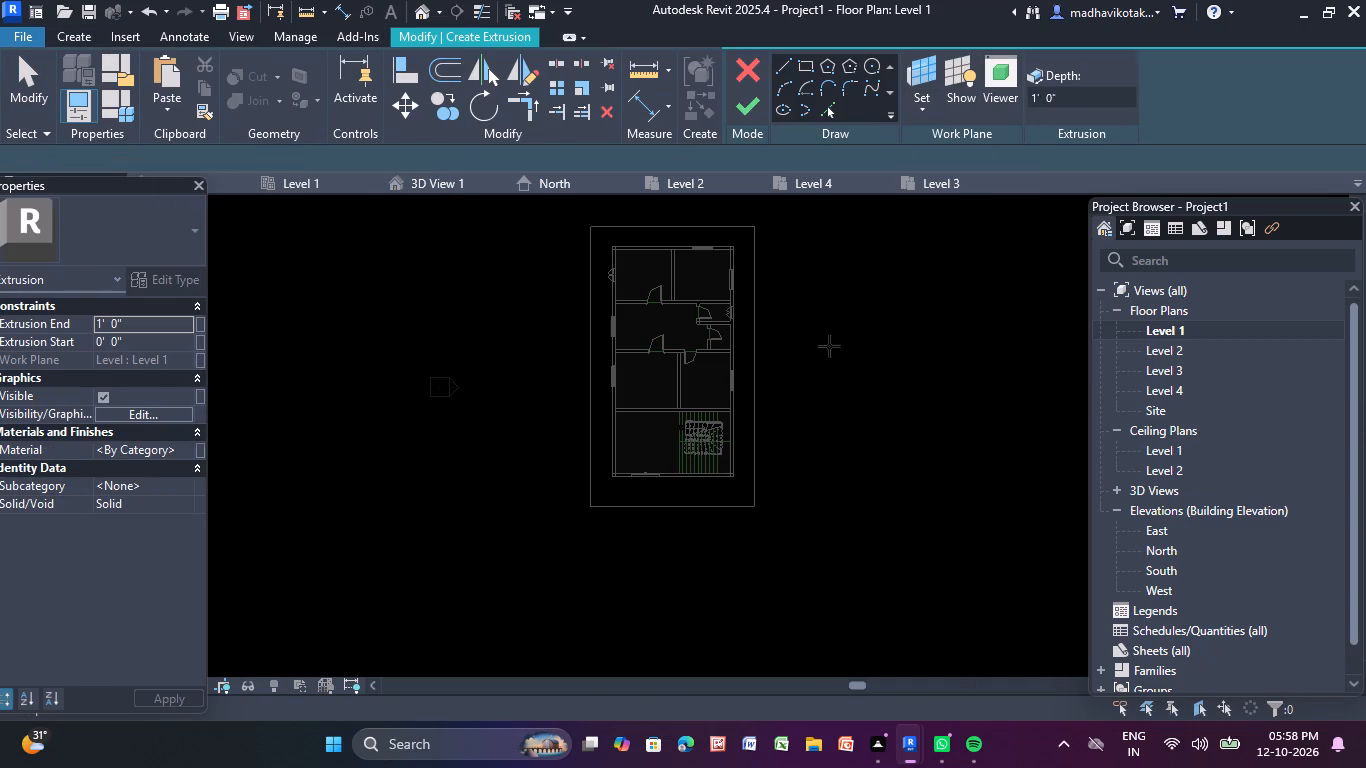
pyautogui.click(684, 478)
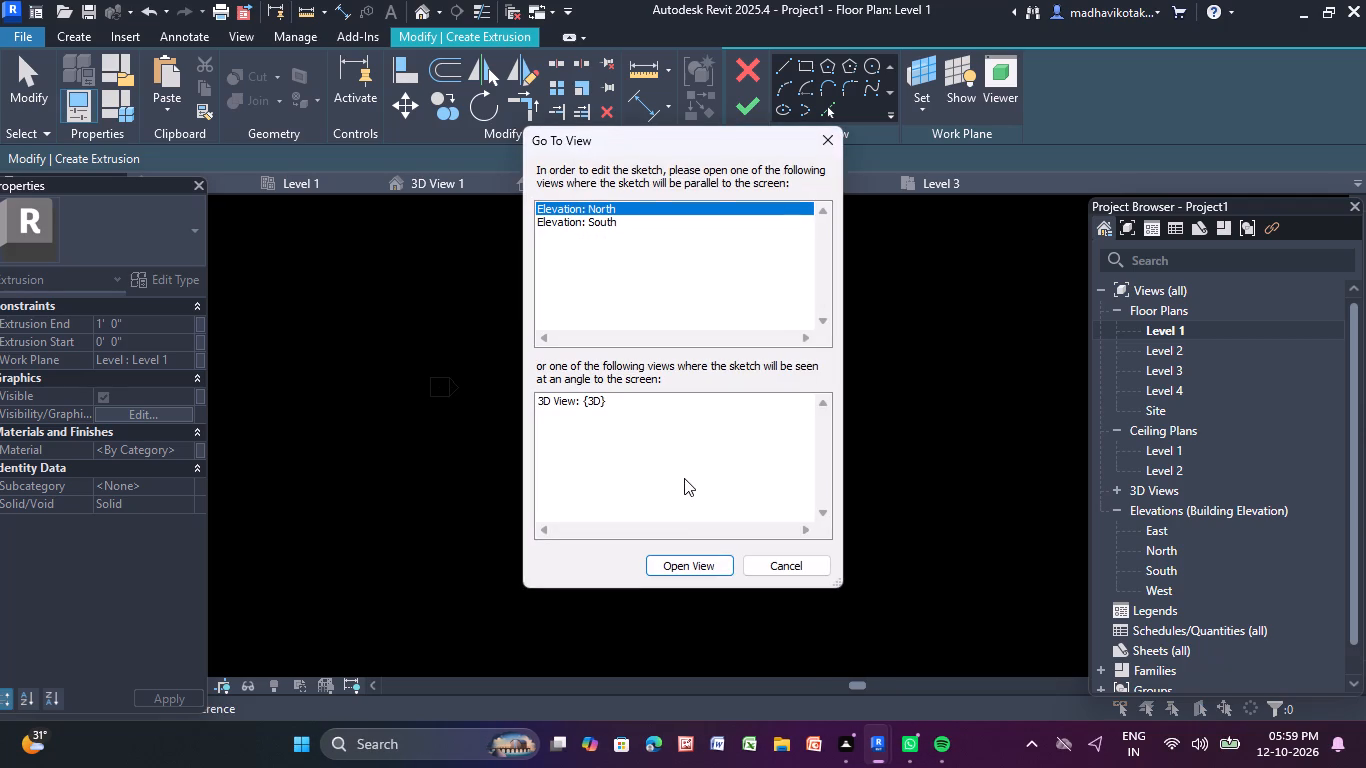
pyautogui.click(682, 563)
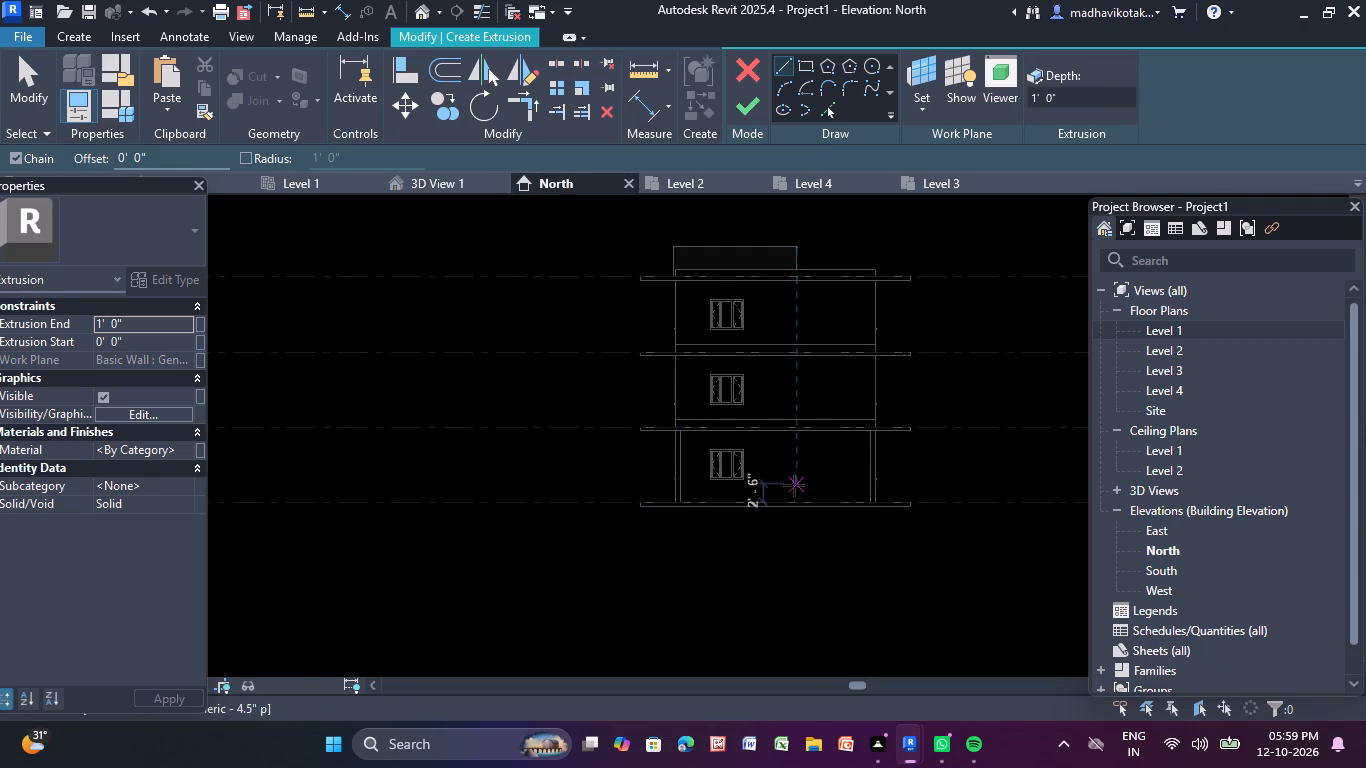
# Sketch a rectangle about 8'-11" wide and 10' high between Levels 1 and 2, and finish the 1' deep extrusion.
pyautogui.click(809, 72)
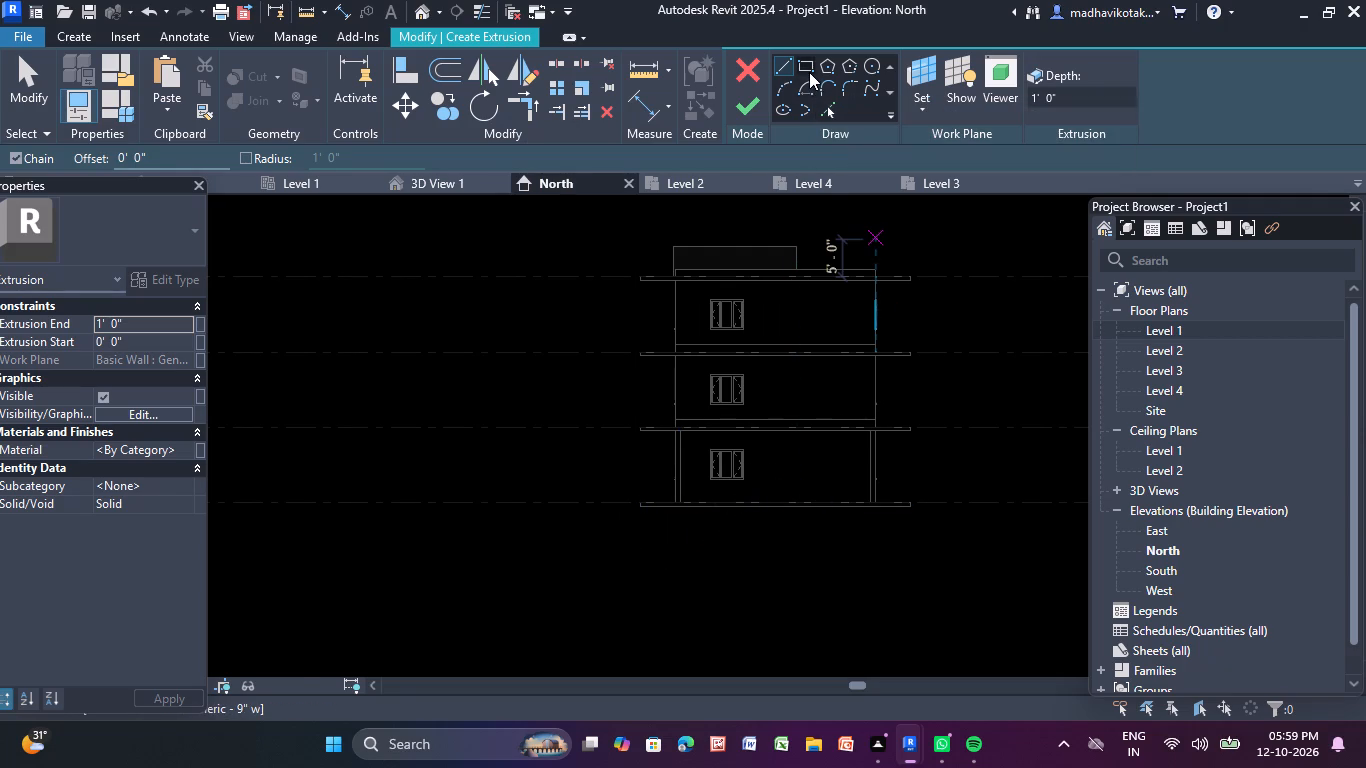
pyautogui.moveTo(793, 458); pyautogui.dragTo(790, 412, button='middle')
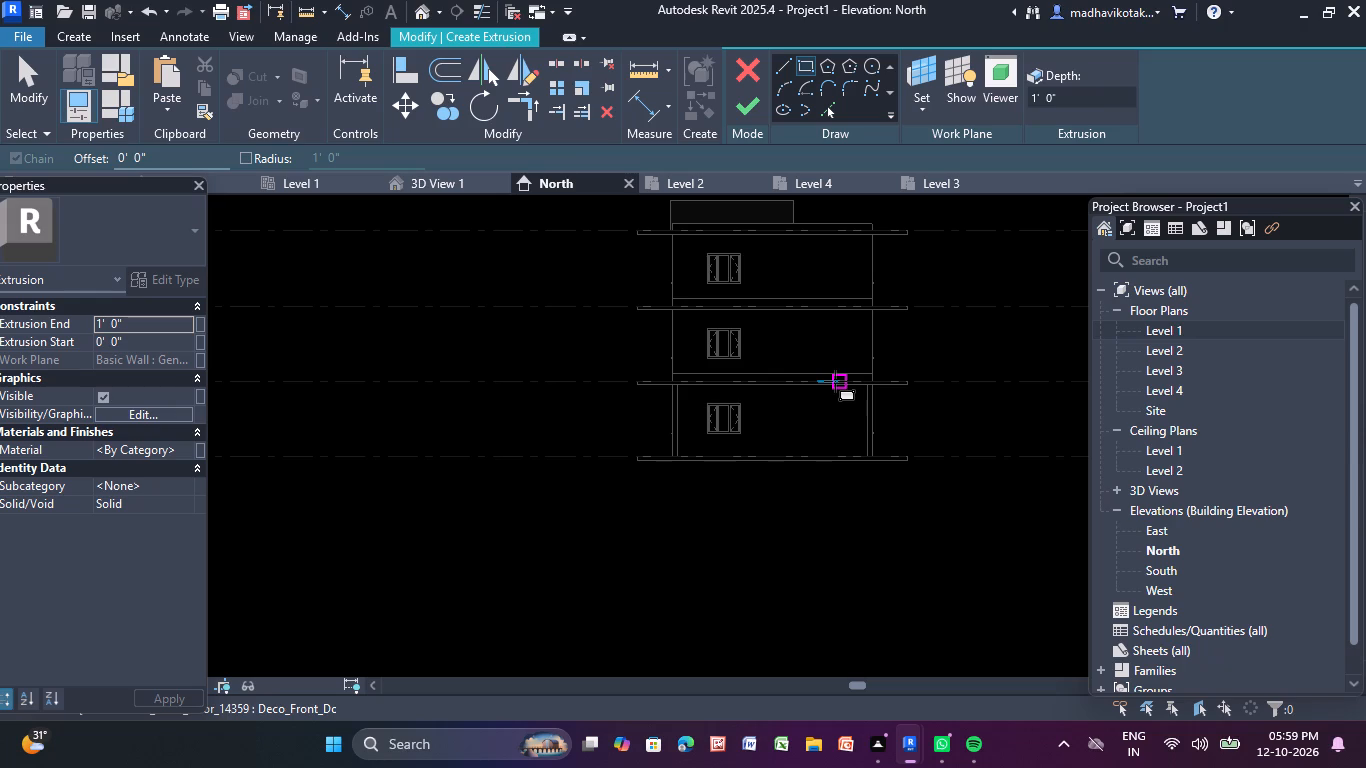
pyautogui.click(803, 68)
pyautogui.moveTo(789, 390); pyautogui.dragTo(755, 359, button='middle')
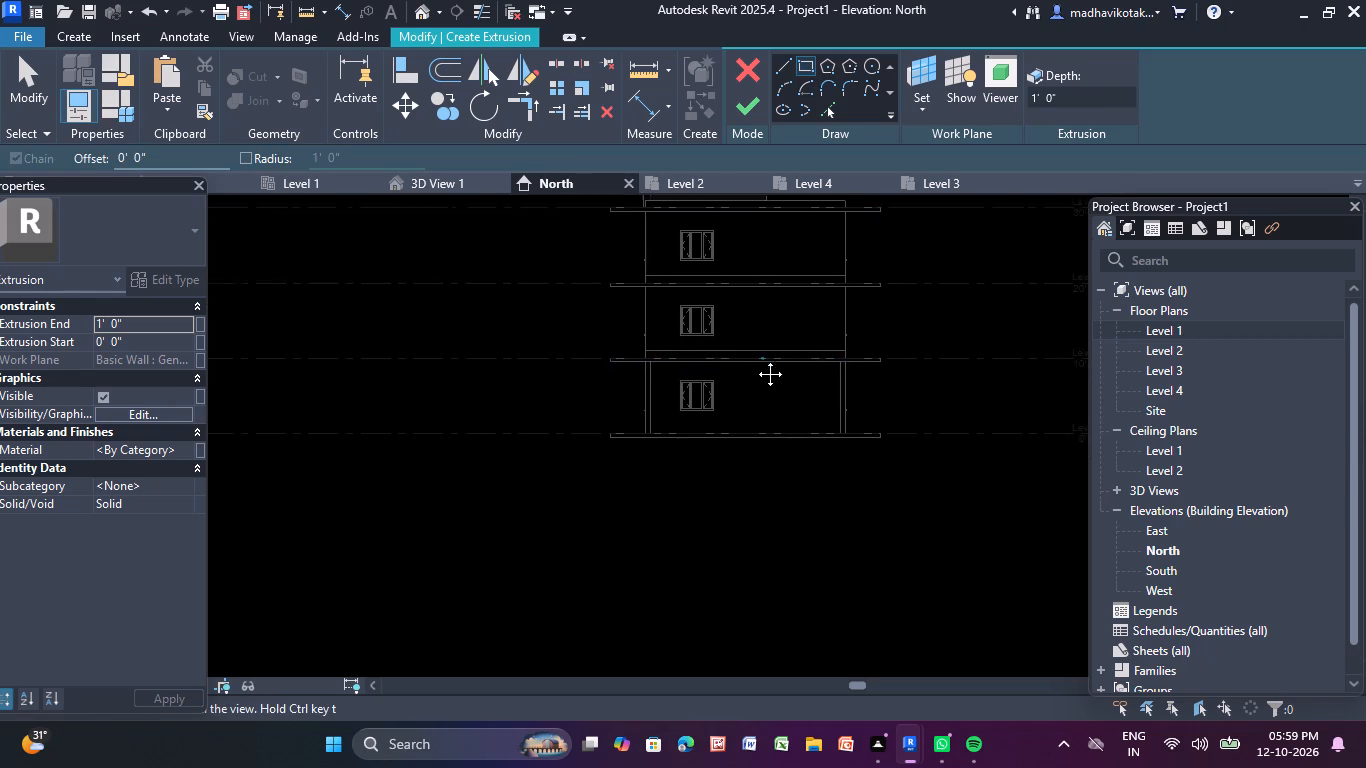
pyautogui.moveTo(755, 359); pyautogui.dragTo(754, 357, button='middle')
pyautogui.scroll(3, 754, 357)
pyautogui.click(751, 341)
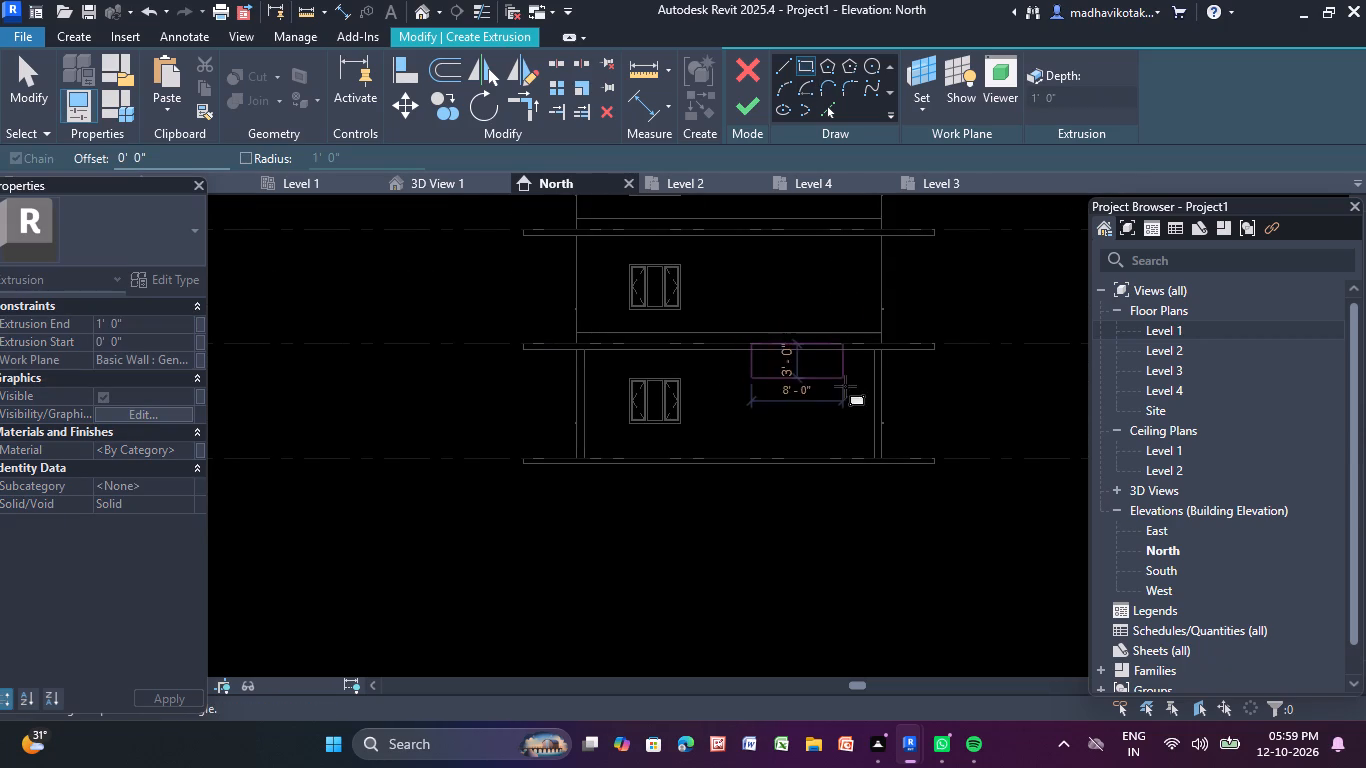
pyautogui.click(850, 458)
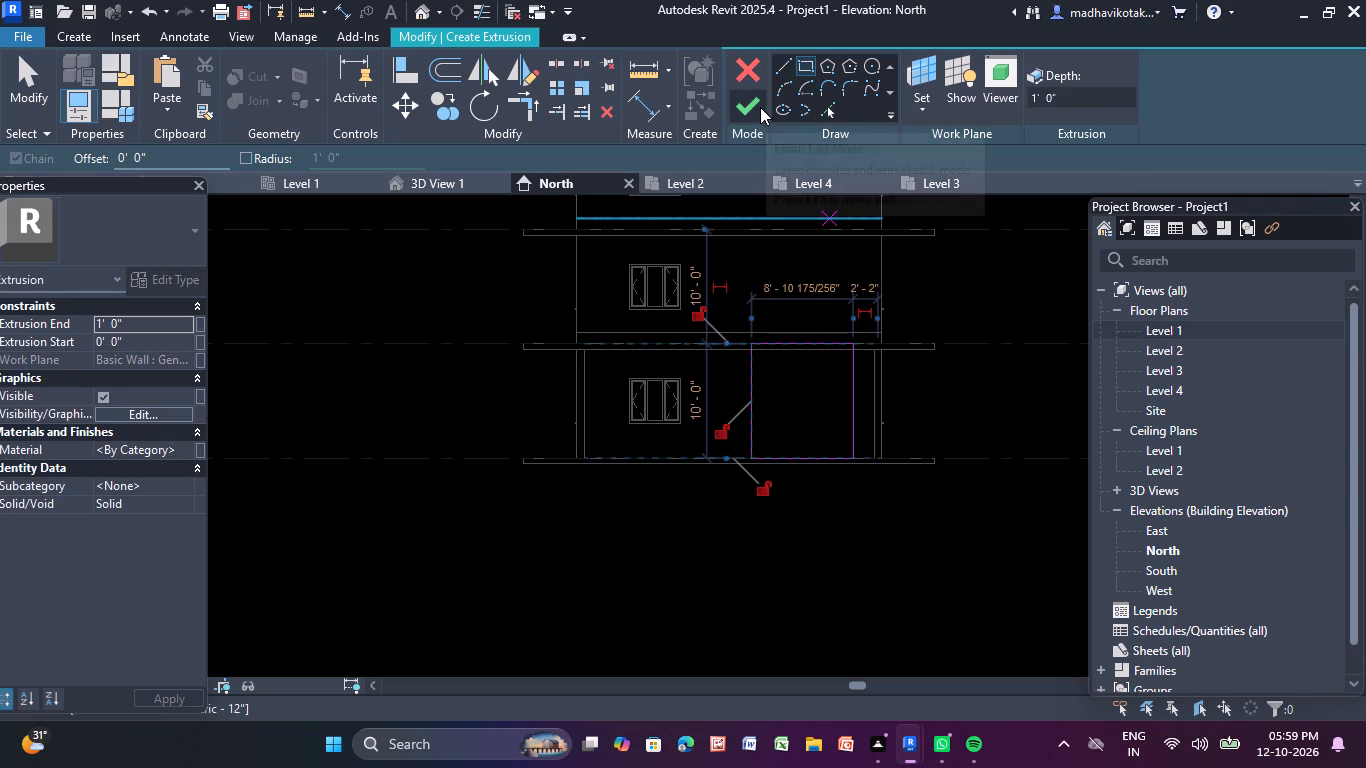
pyautogui.click(66, 33)
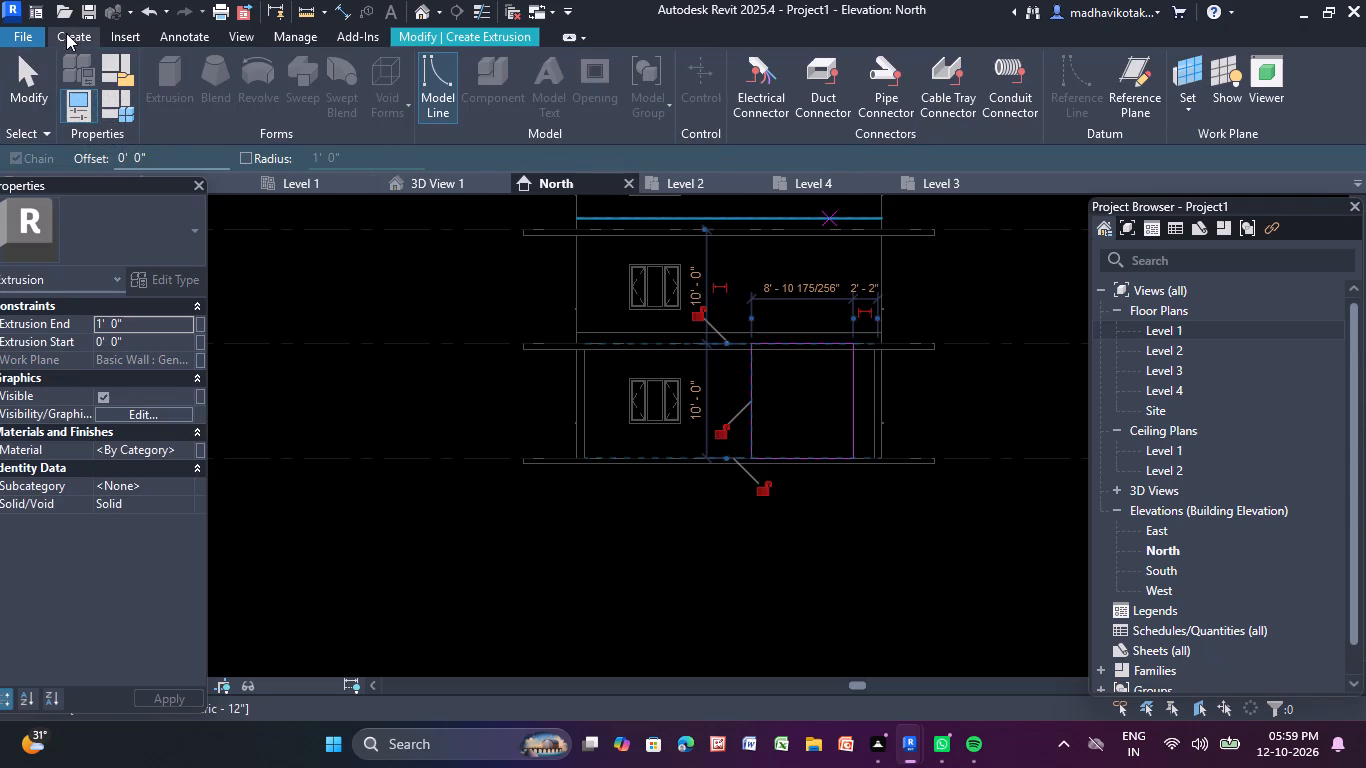
pyautogui.click(500, 34)
pyautogui.click(751, 101)
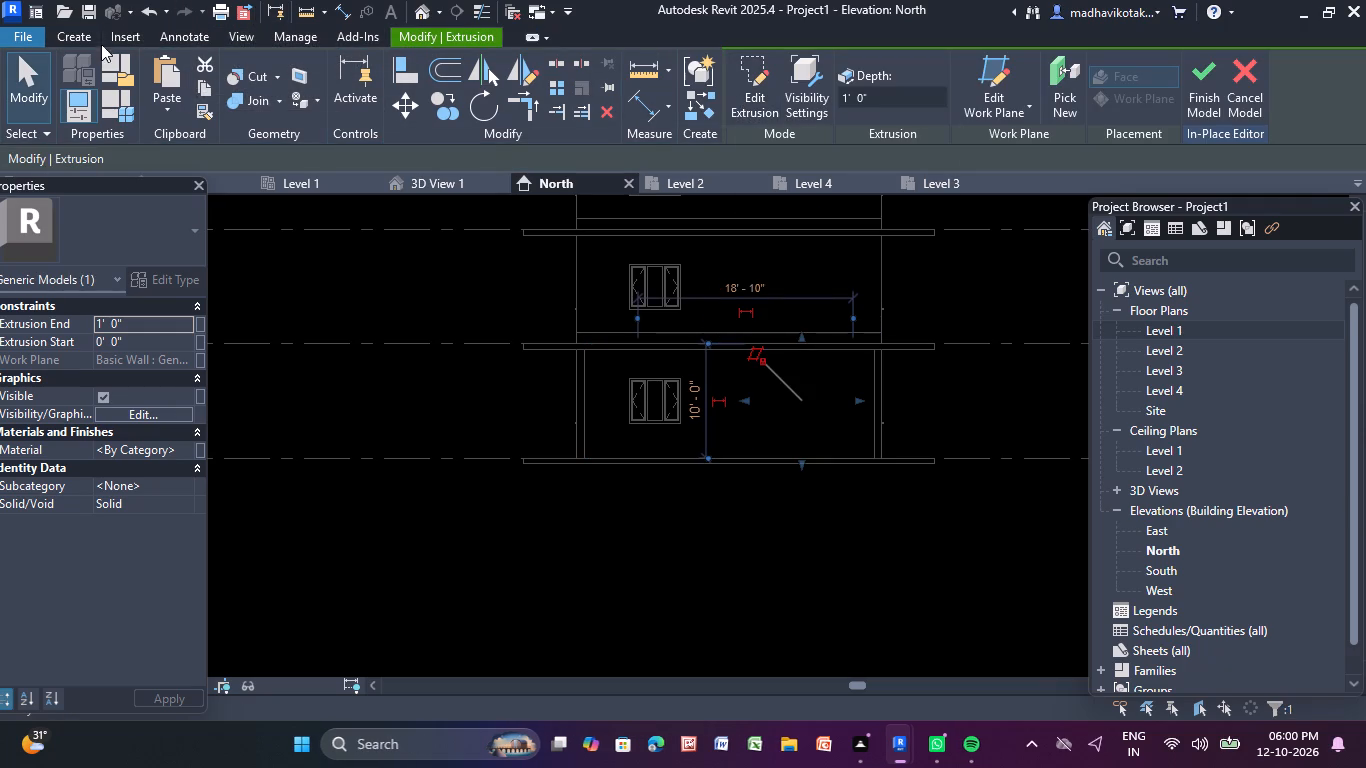
# Start a void extrusion in the same in-place model and pick the windowed Level 1 wall as its work plane.
pyautogui.click(70, 41)
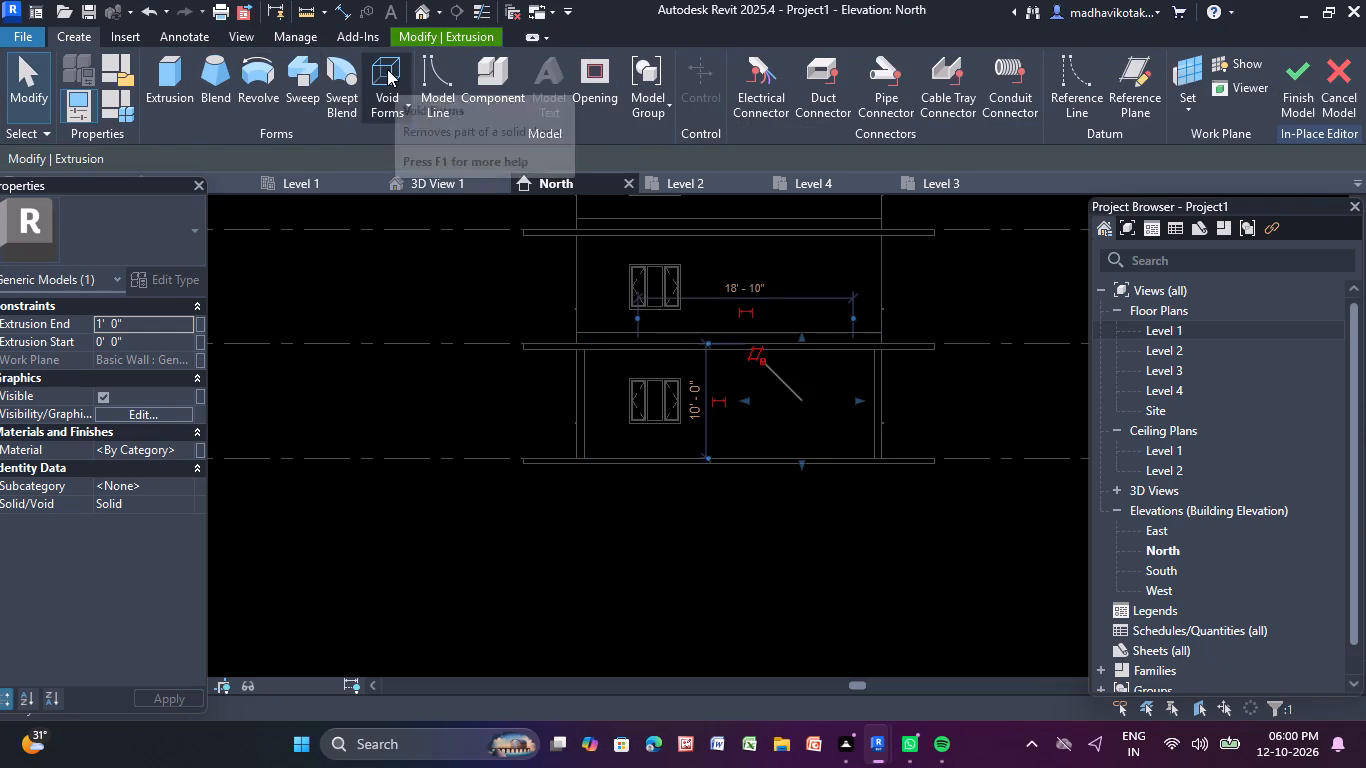
pyautogui.click(387, 69)
pyautogui.click(405, 140)
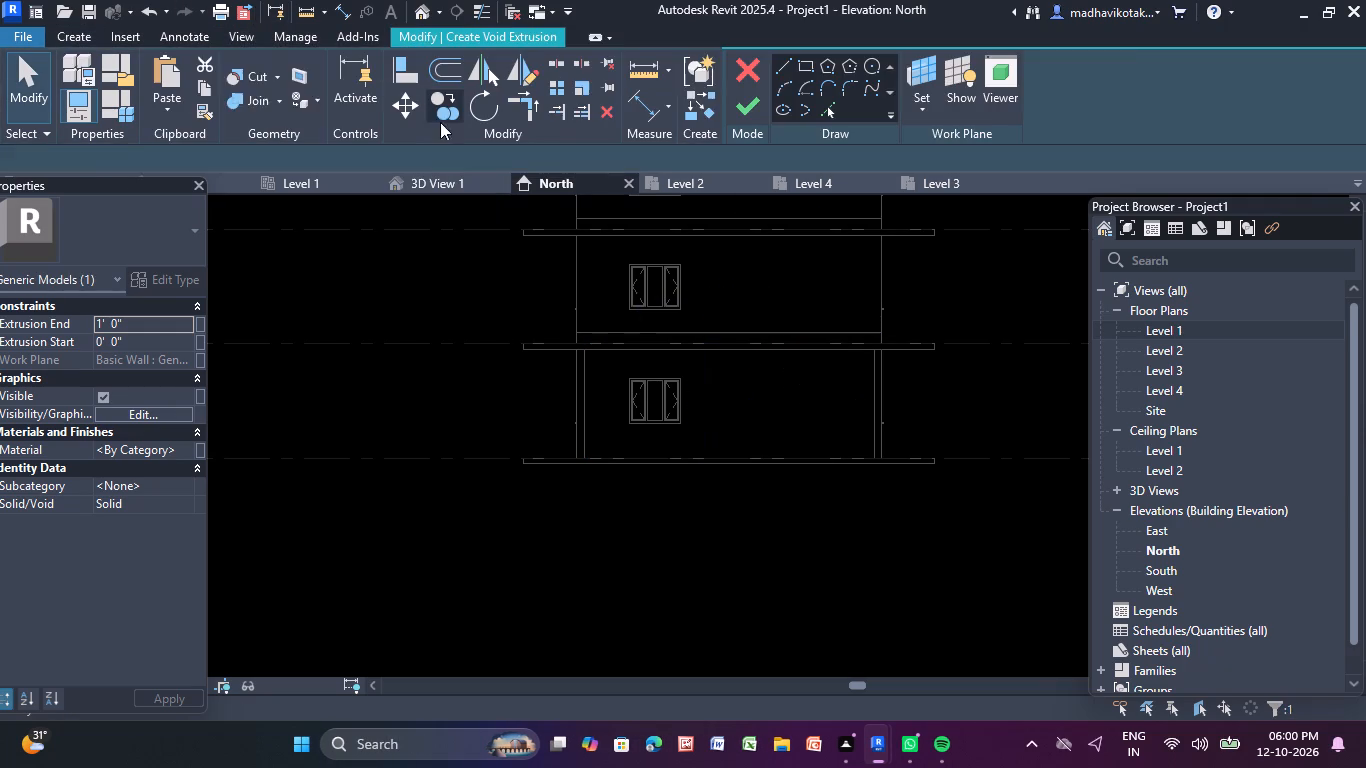
pyautogui.click(925, 117)
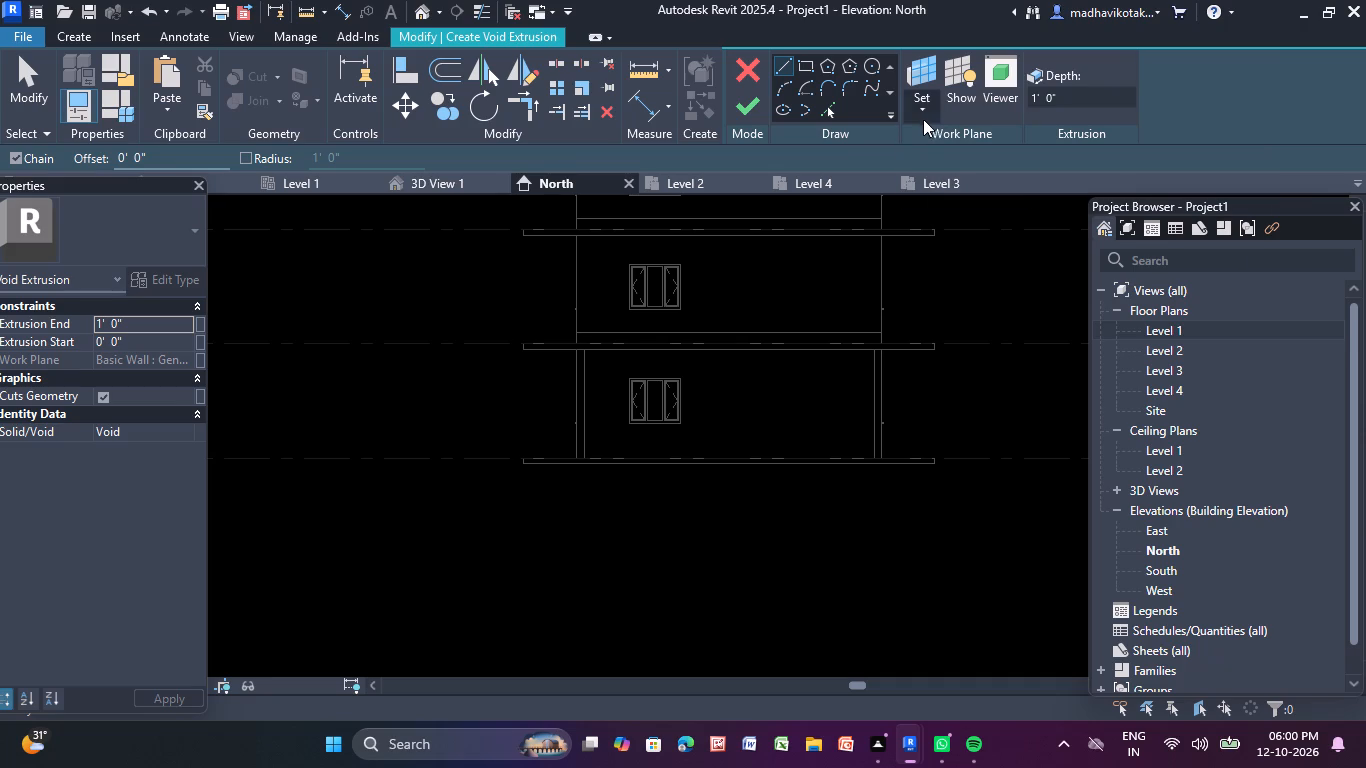
pyautogui.click(932, 178)
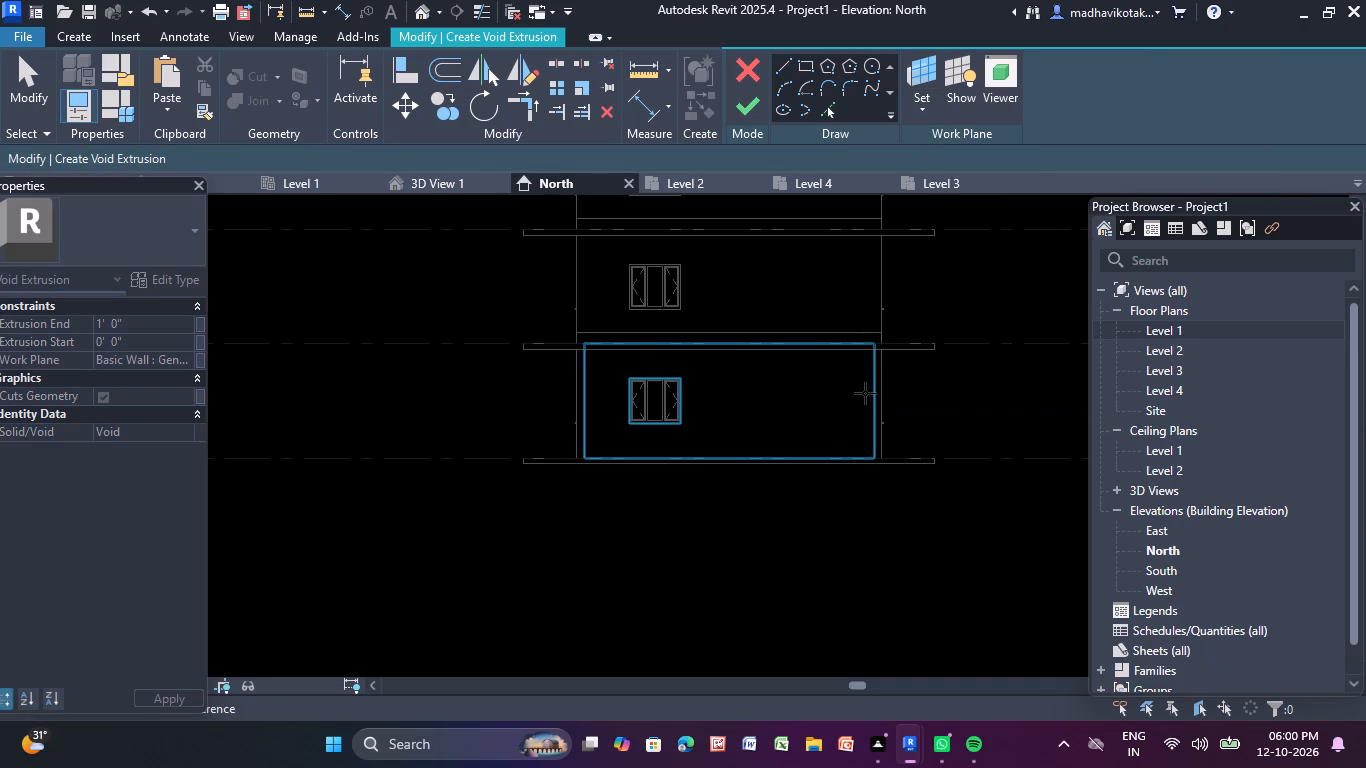
pyautogui.click(865, 393)
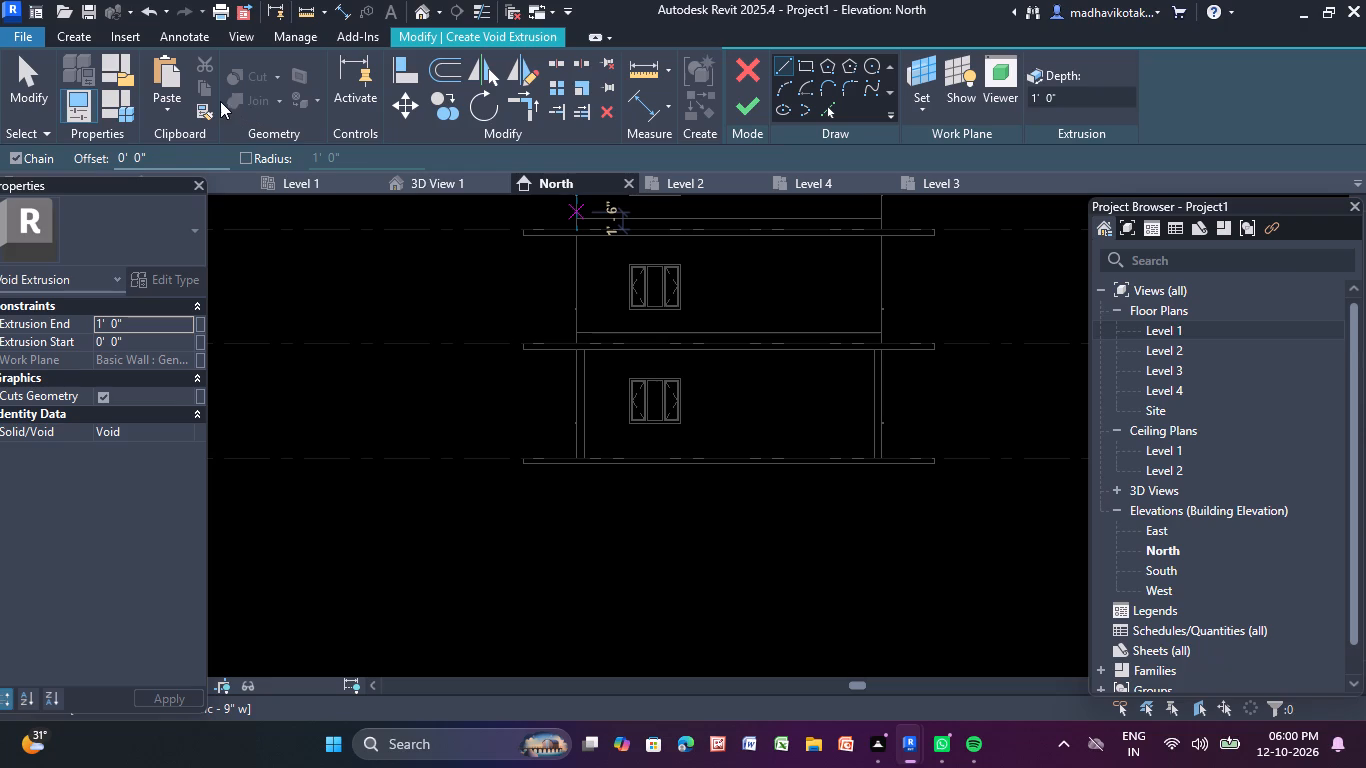
# Examine the in-place extrusion and the Level 1 wall in the 3D view and the Level 1 floor plan.
pyautogui.click(426, 5)
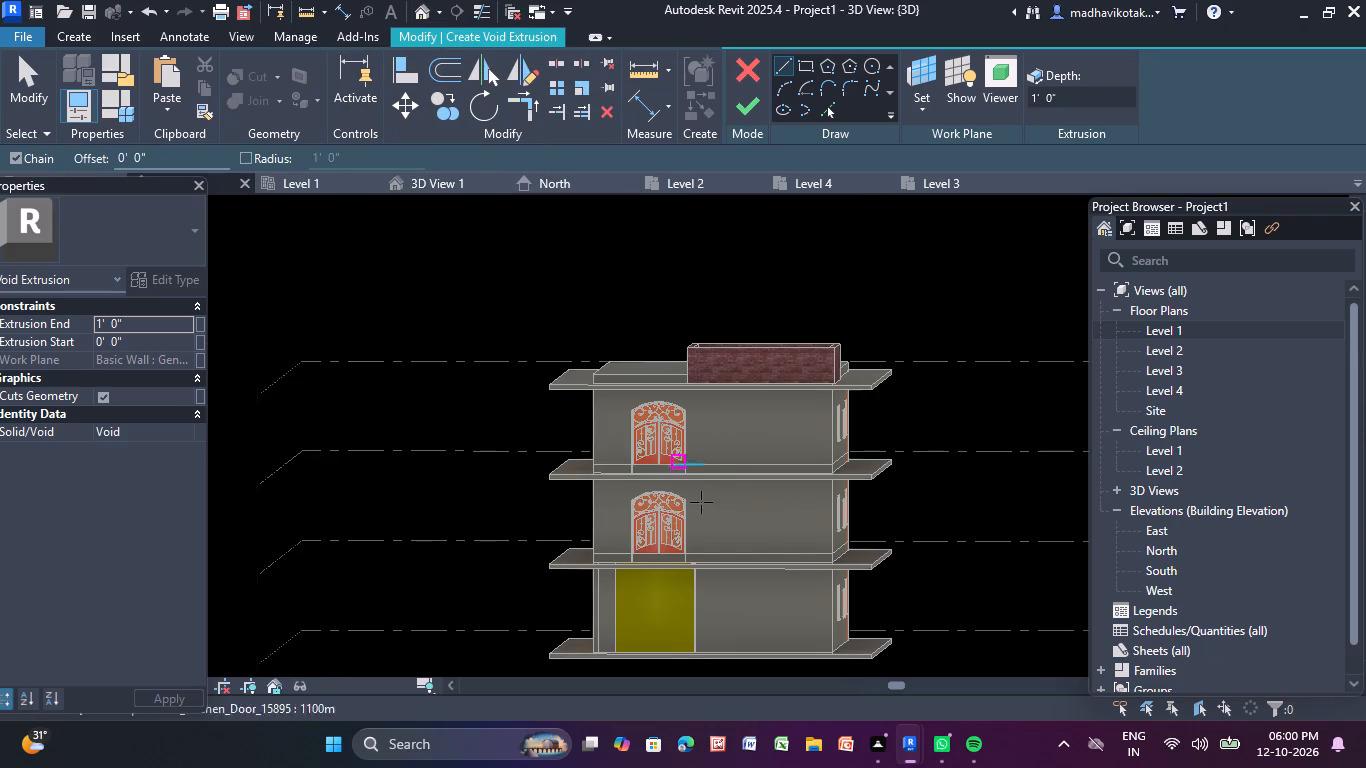
pyautogui.moveTo(704, 611); pyautogui.dragTo(675, 560, button='middle')
pyautogui.scroll(2, 675, 560)
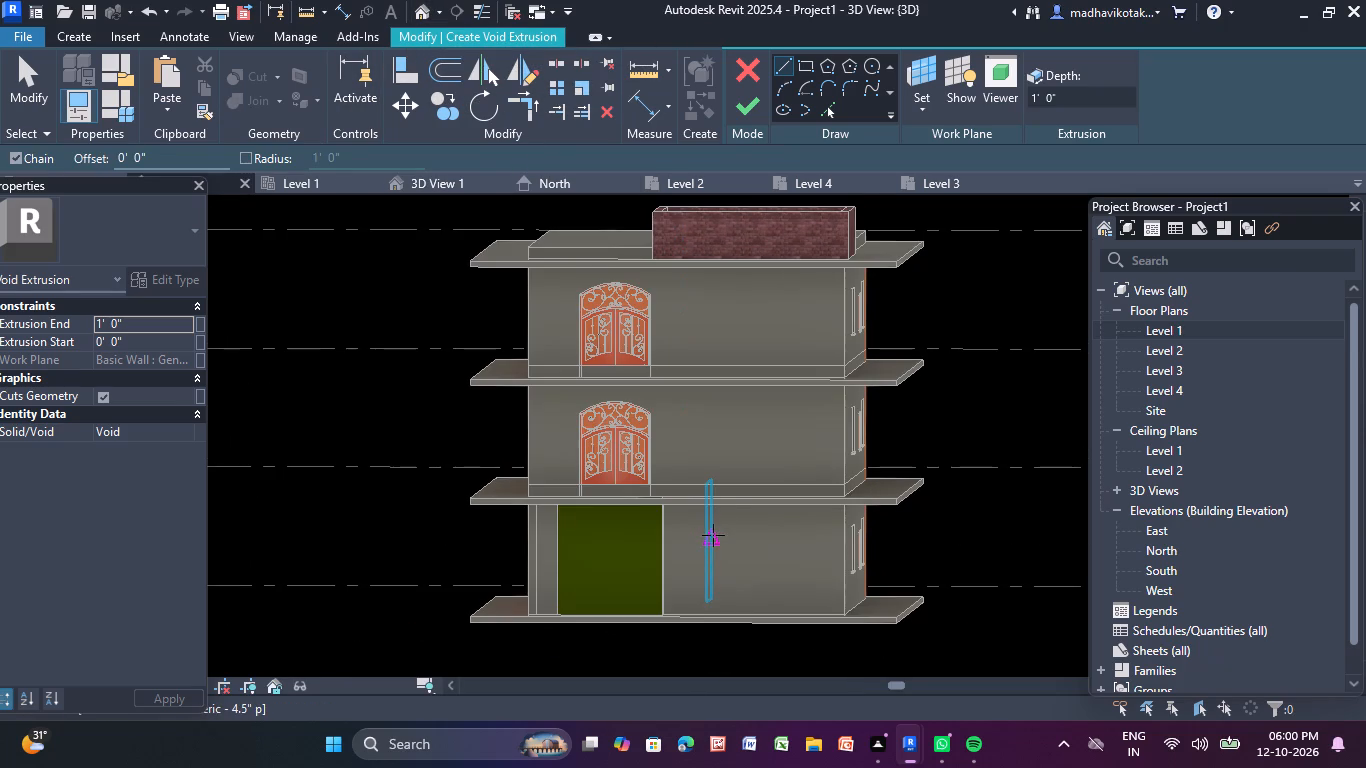
pyautogui.press('Escape')
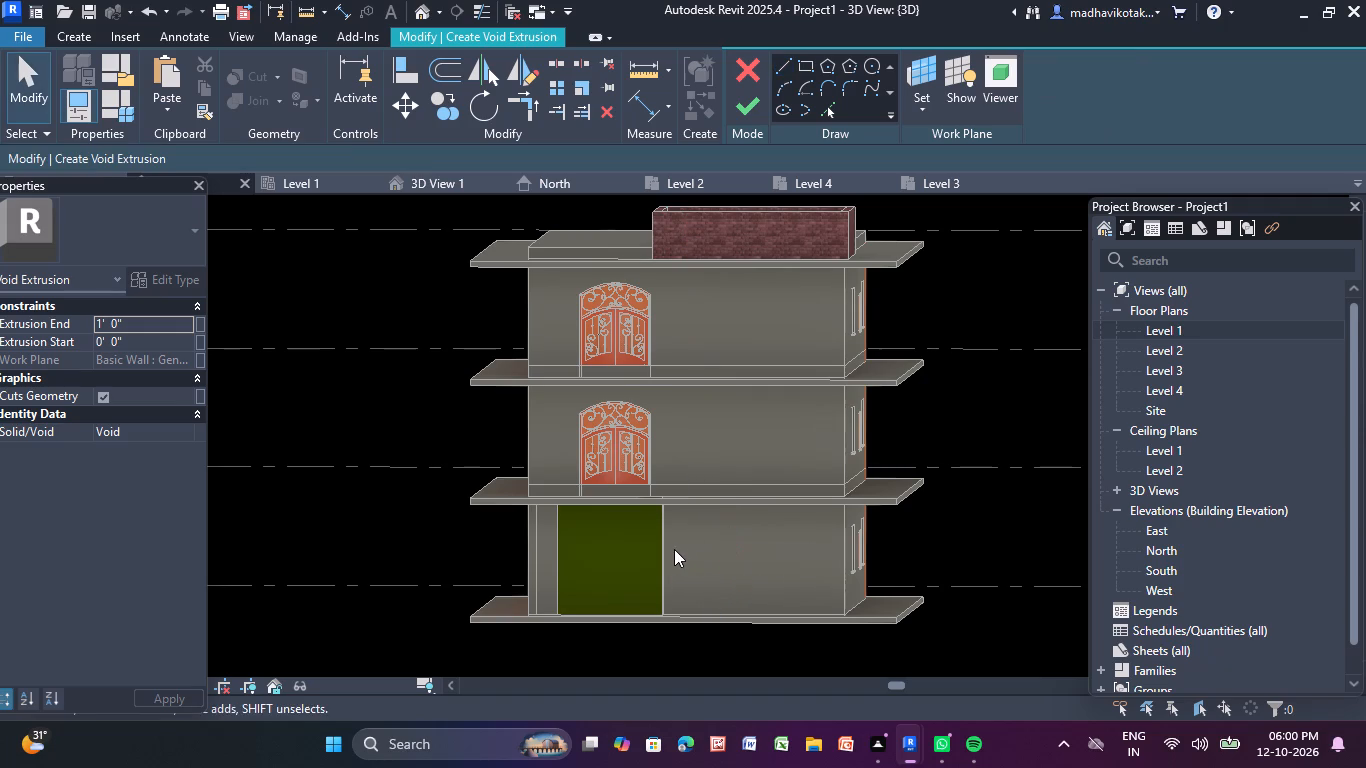
pyautogui.press('Escape')
pyautogui.click(655, 534)
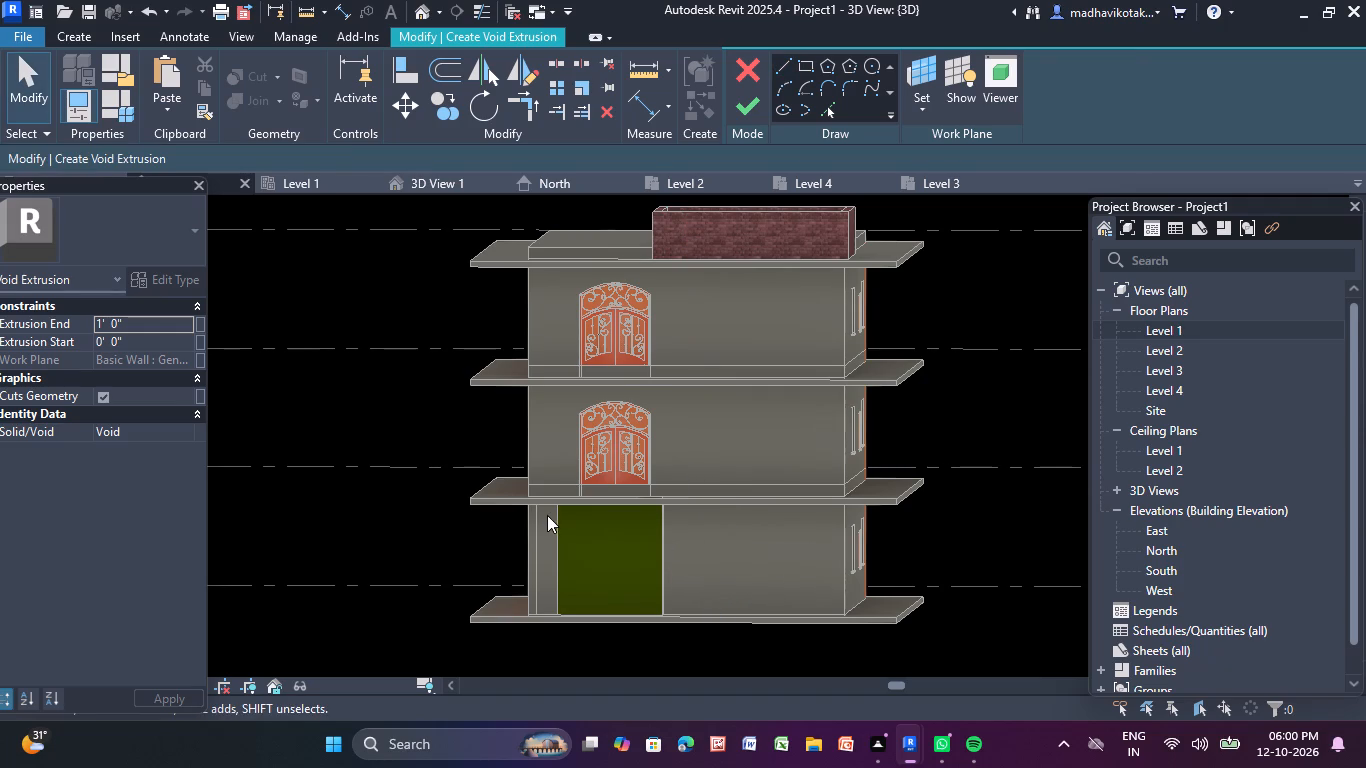
pyautogui.click(560, 521)
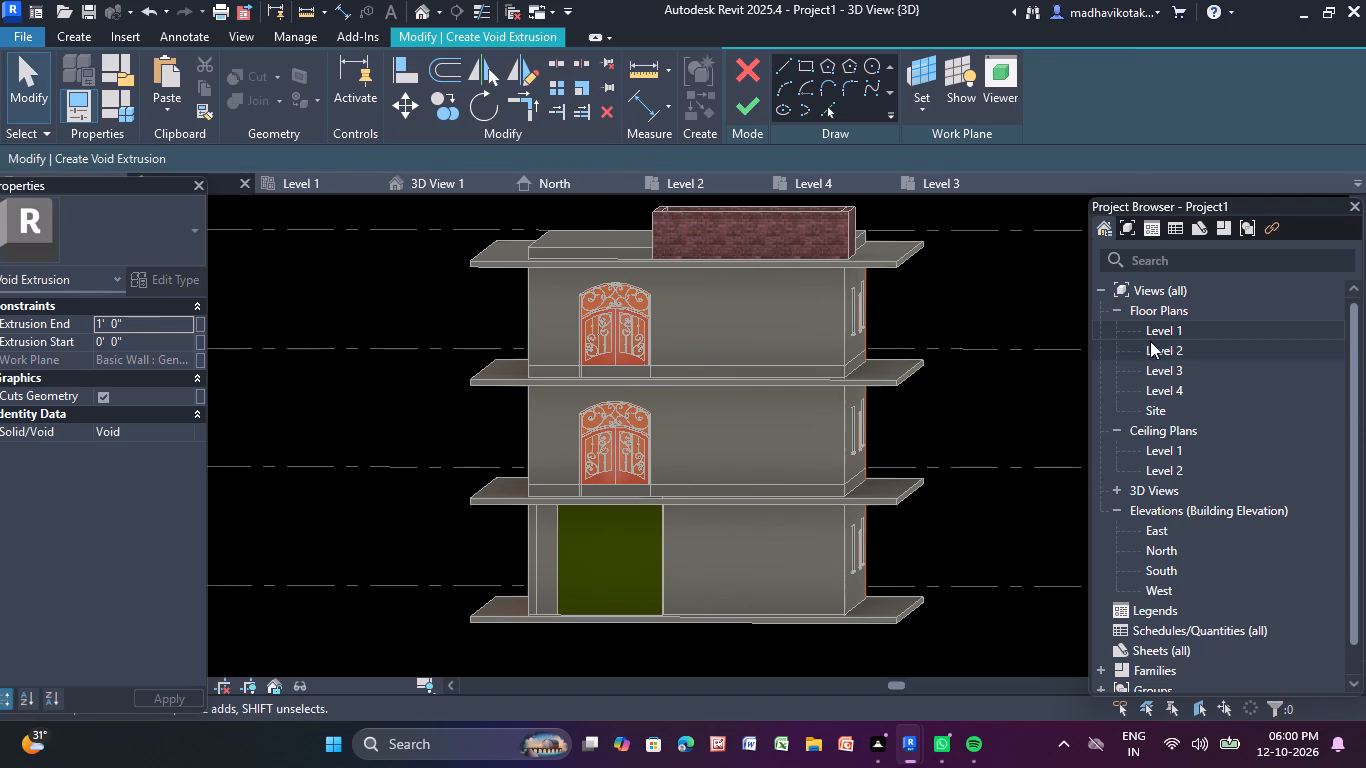
pyautogui.doubleClick(1152, 332)
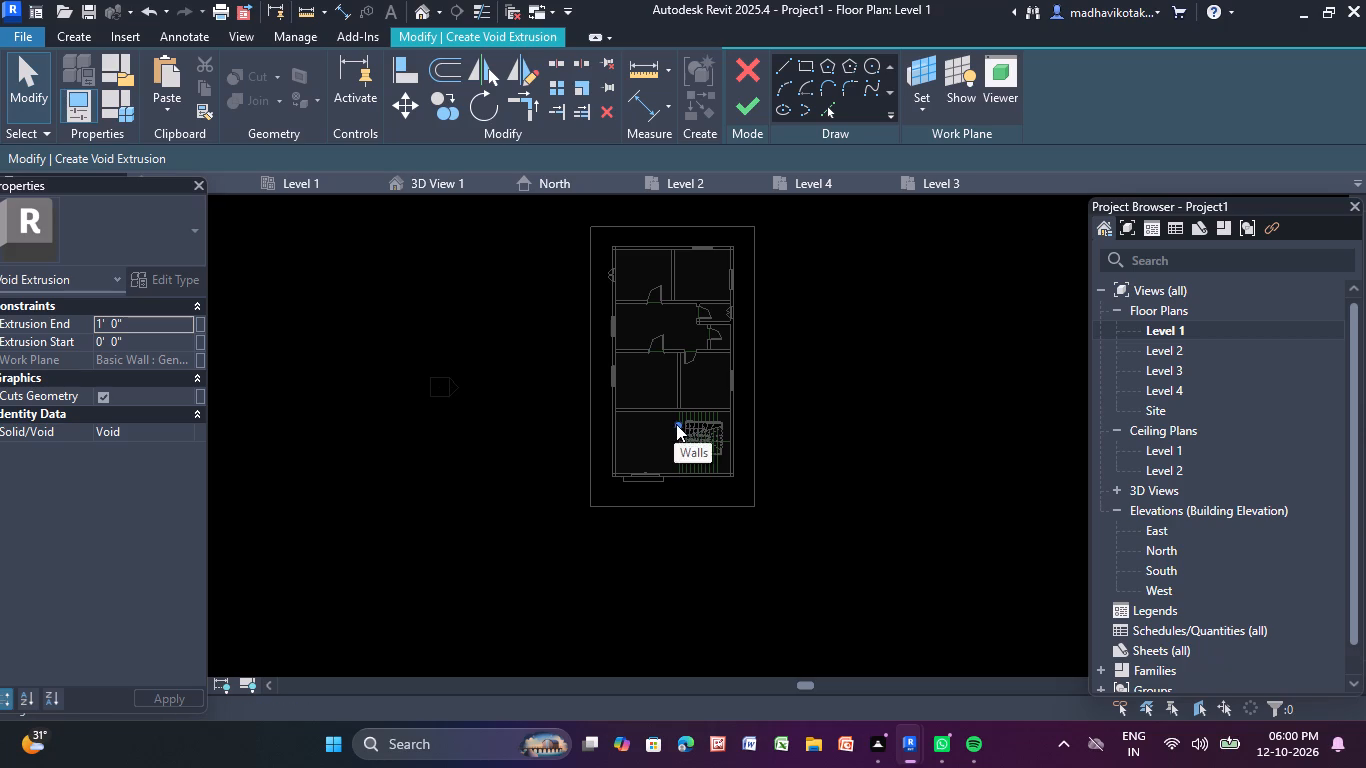
pyautogui.click(676, 423)
pyautogui.scroll(5, 679, 424)
pyautogui.click(677, 428)
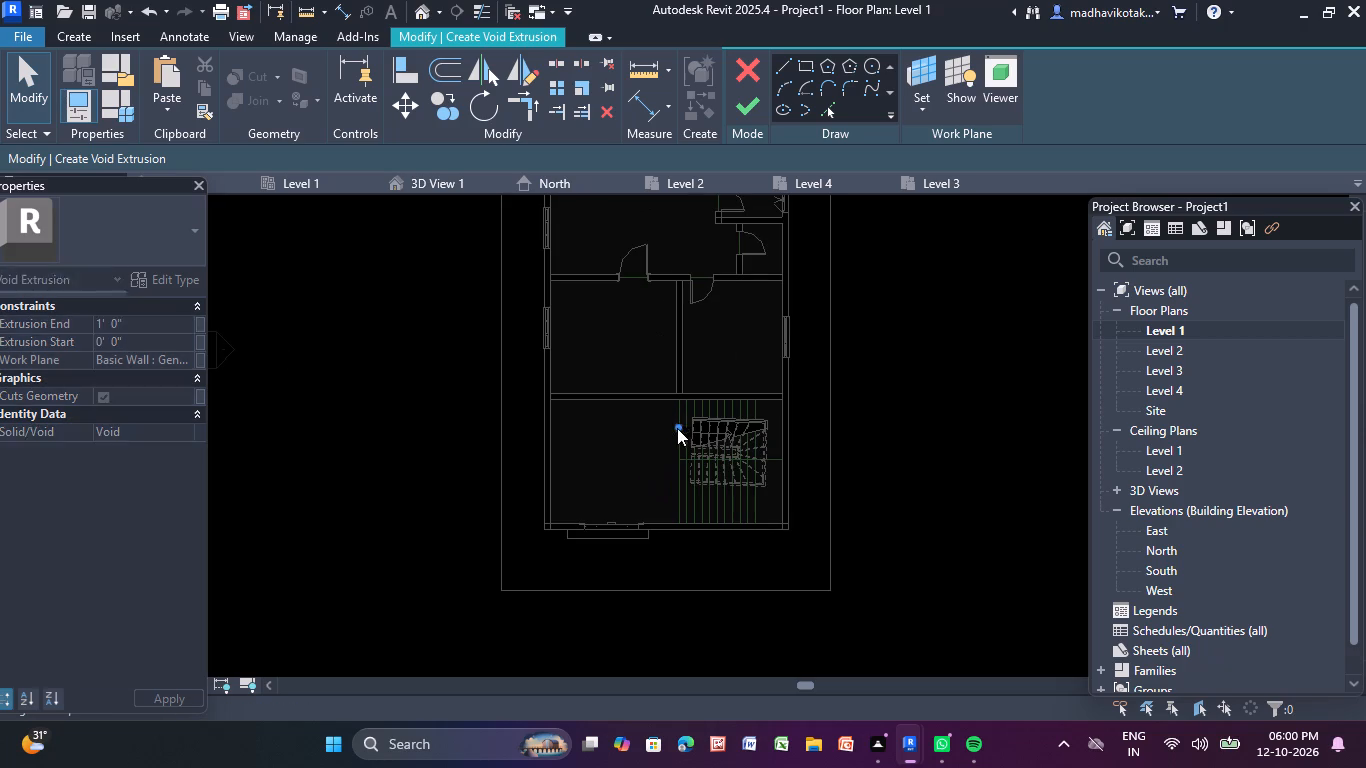
# Discard the void extrusion sketch and cancel the whole in-place model.
pyautogui.click(749, 66)
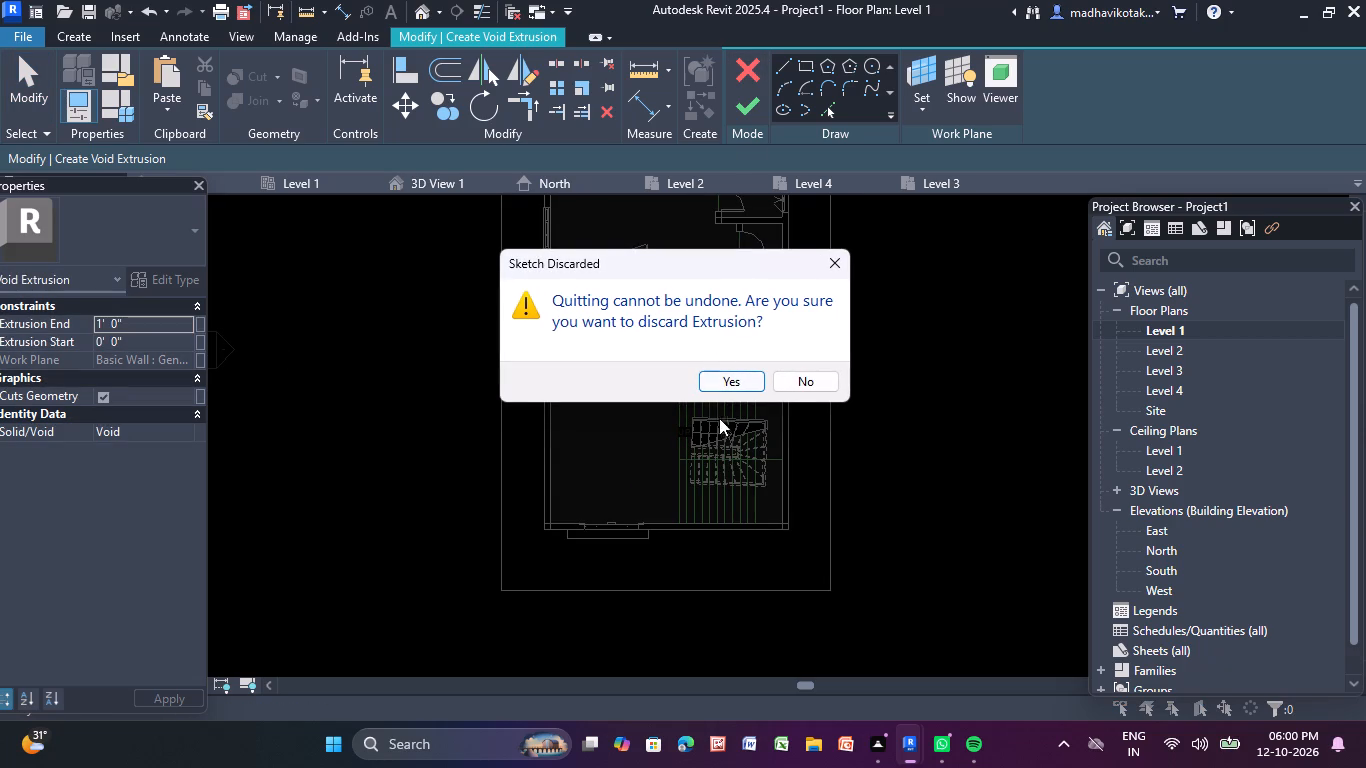
pyautogui.click(737, 388)
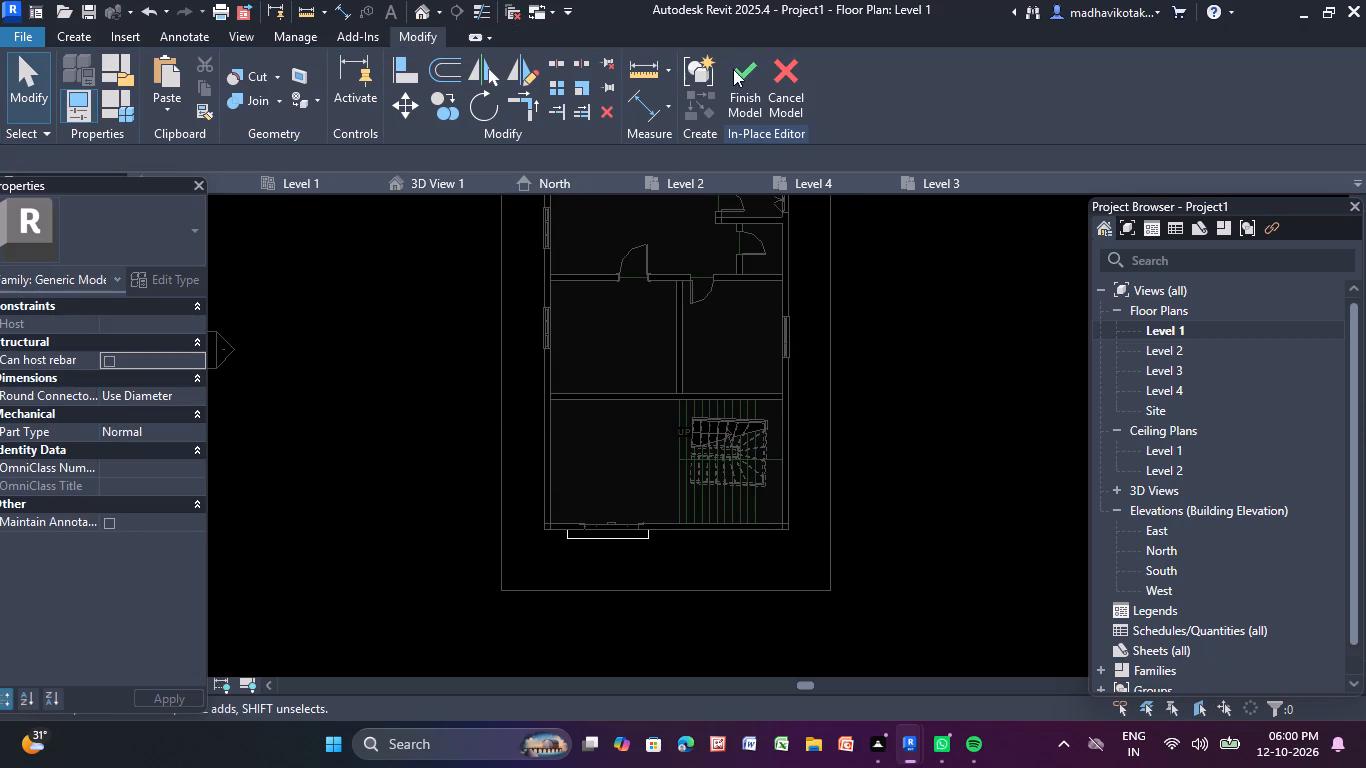
pyautogui.click(782, 77)
pyautogui.click(718, 402)
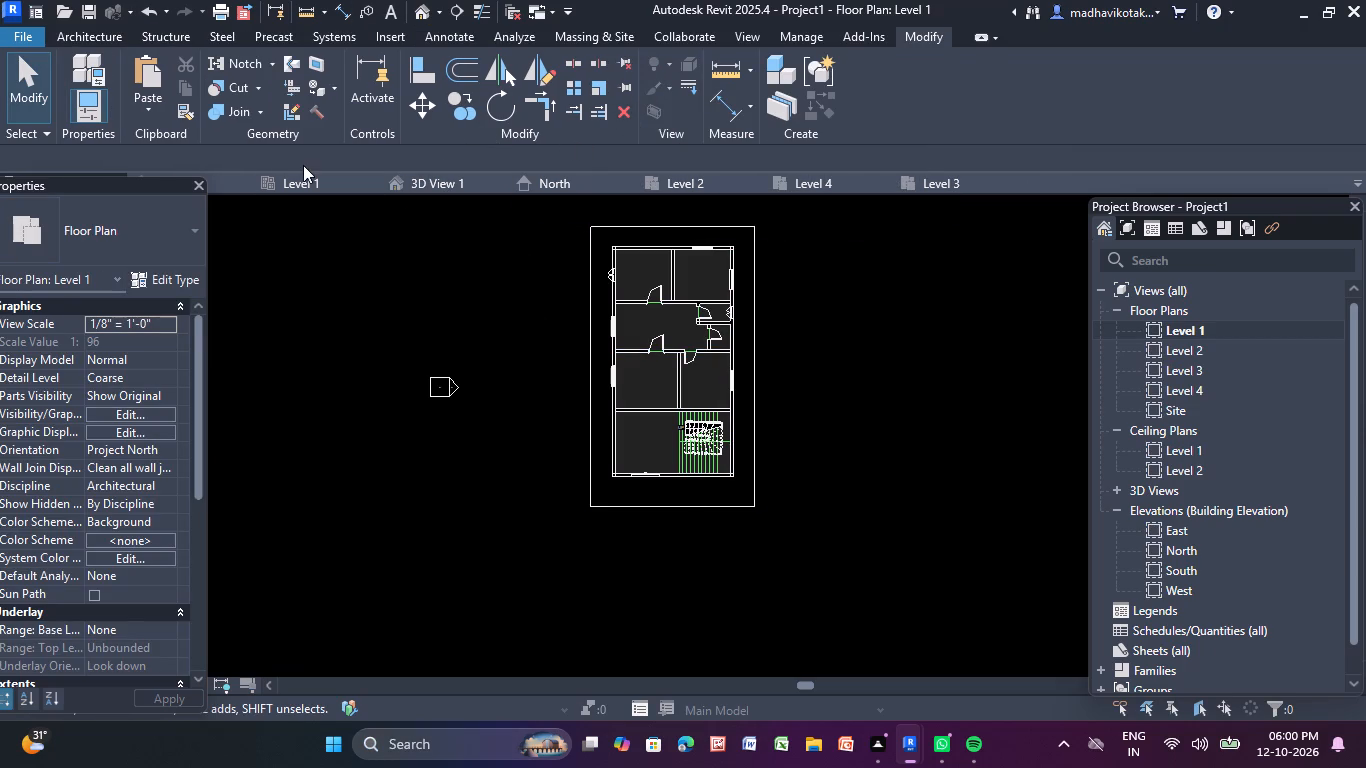
# In the 3D view, create a new in-place model in the Generic Models category, keeping the default name.
pyautogui.click(116, 39)
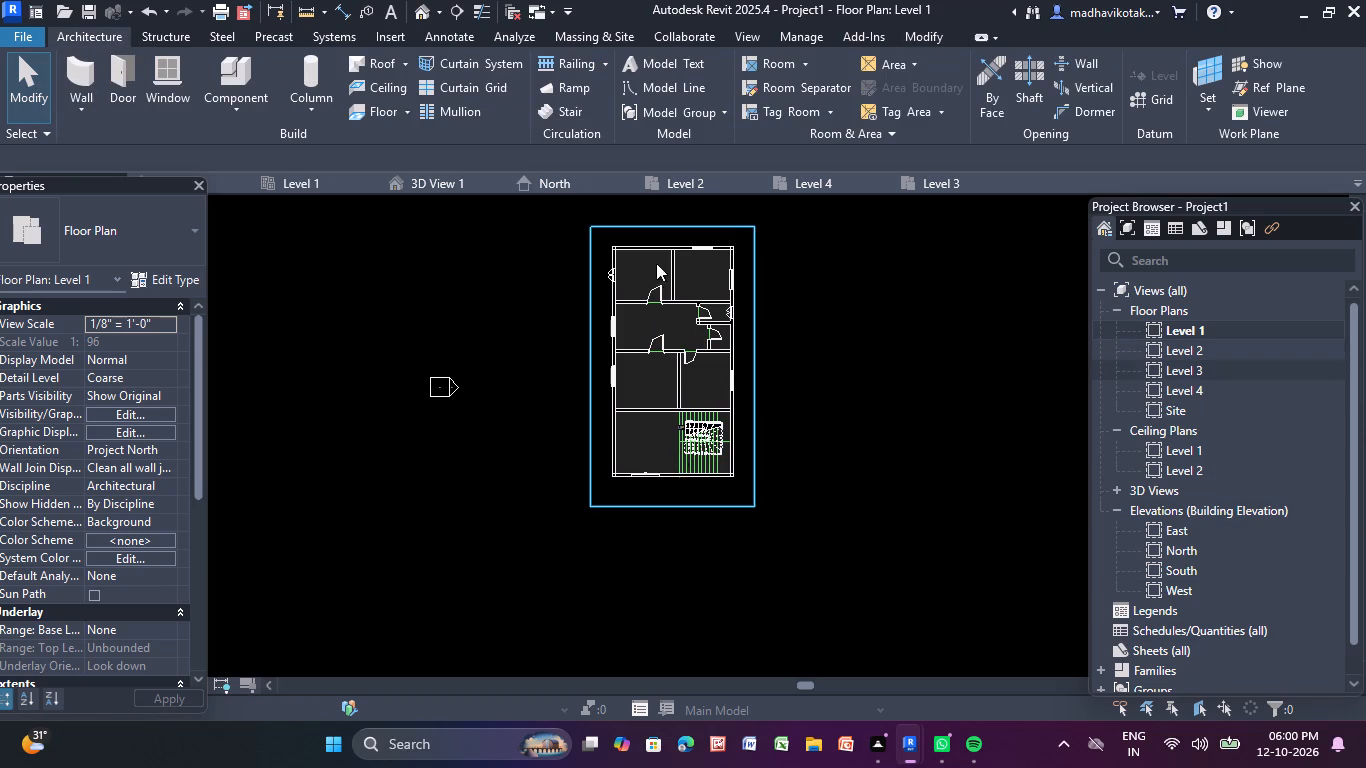
pyautogui.click(422, 11)
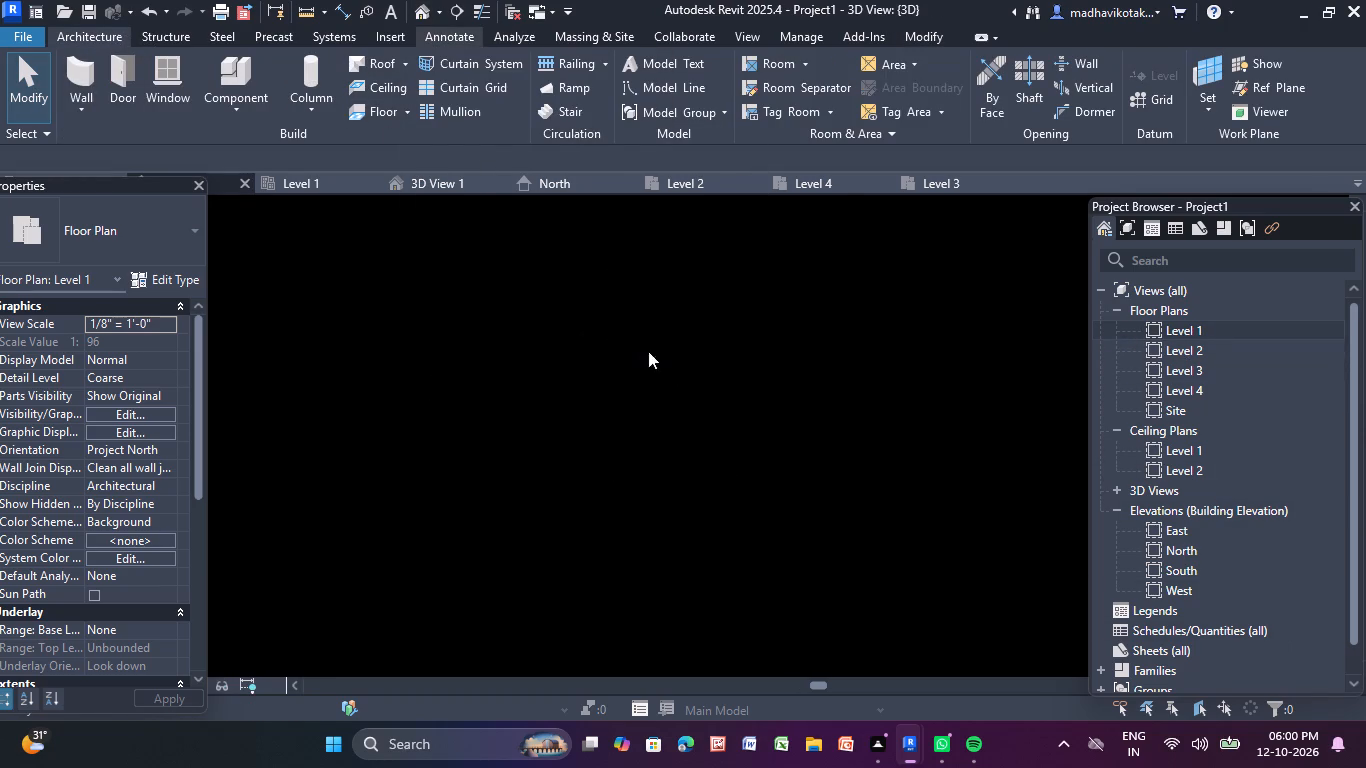
pyautogui.moveTo(760, 577); pyautogui.dragTo(612, 448, button='middle')
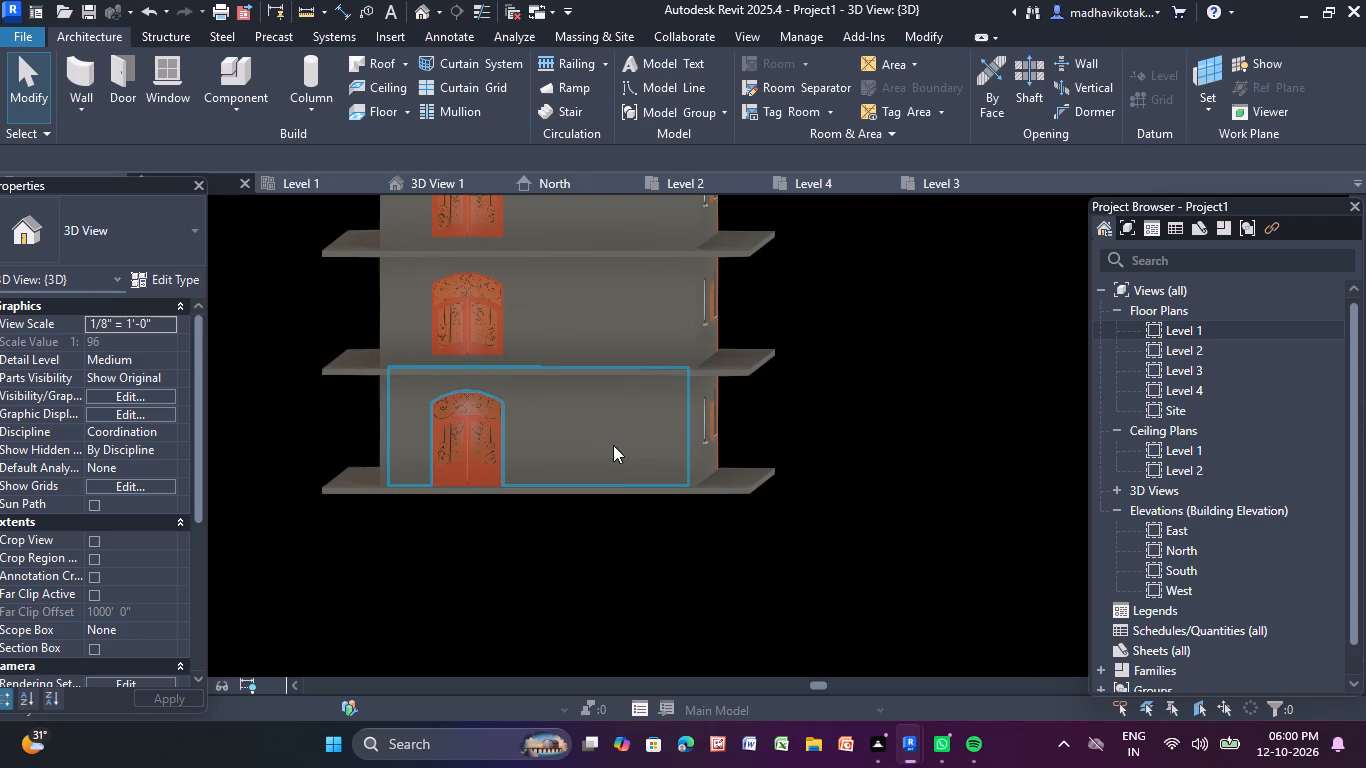
pyautogui.click(250, 117)
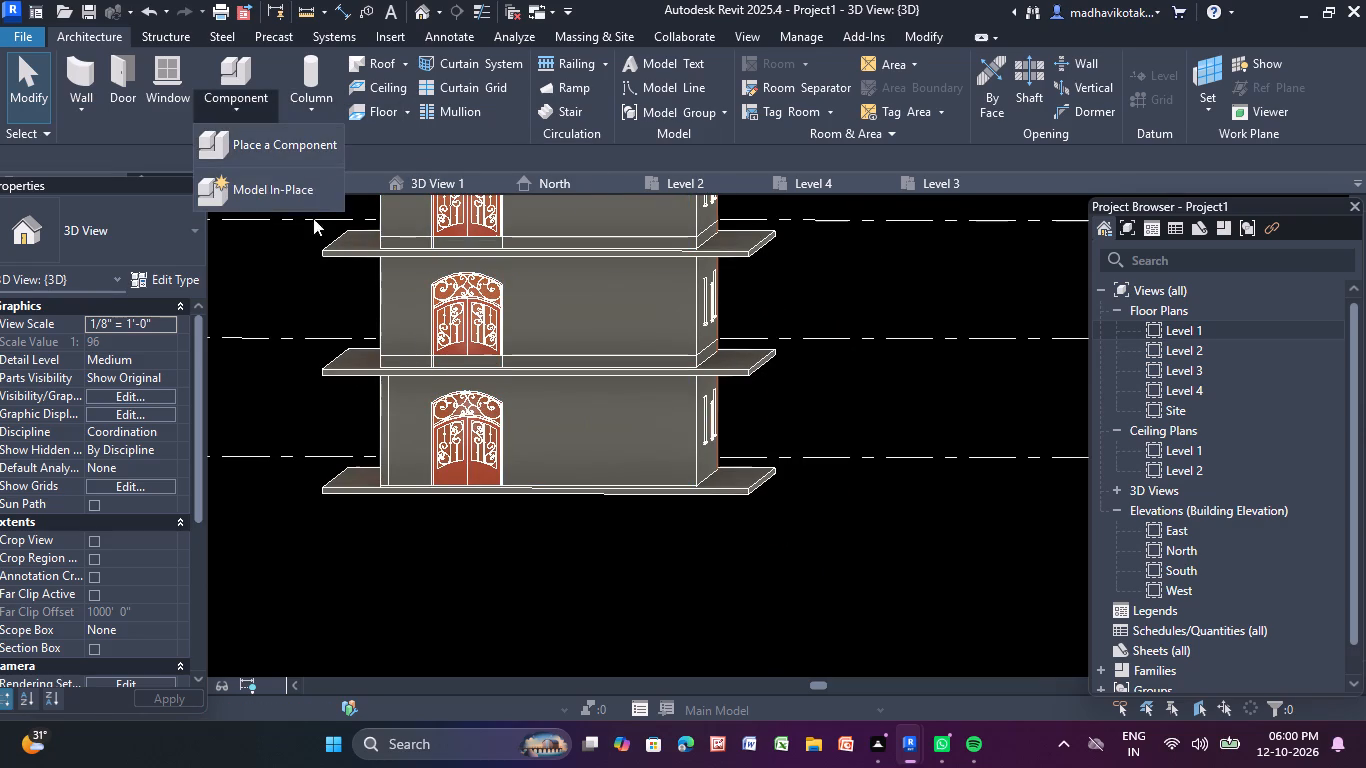
pyautogui.click(271, 197)
pyautogui.scroll(-3, 625, 341)
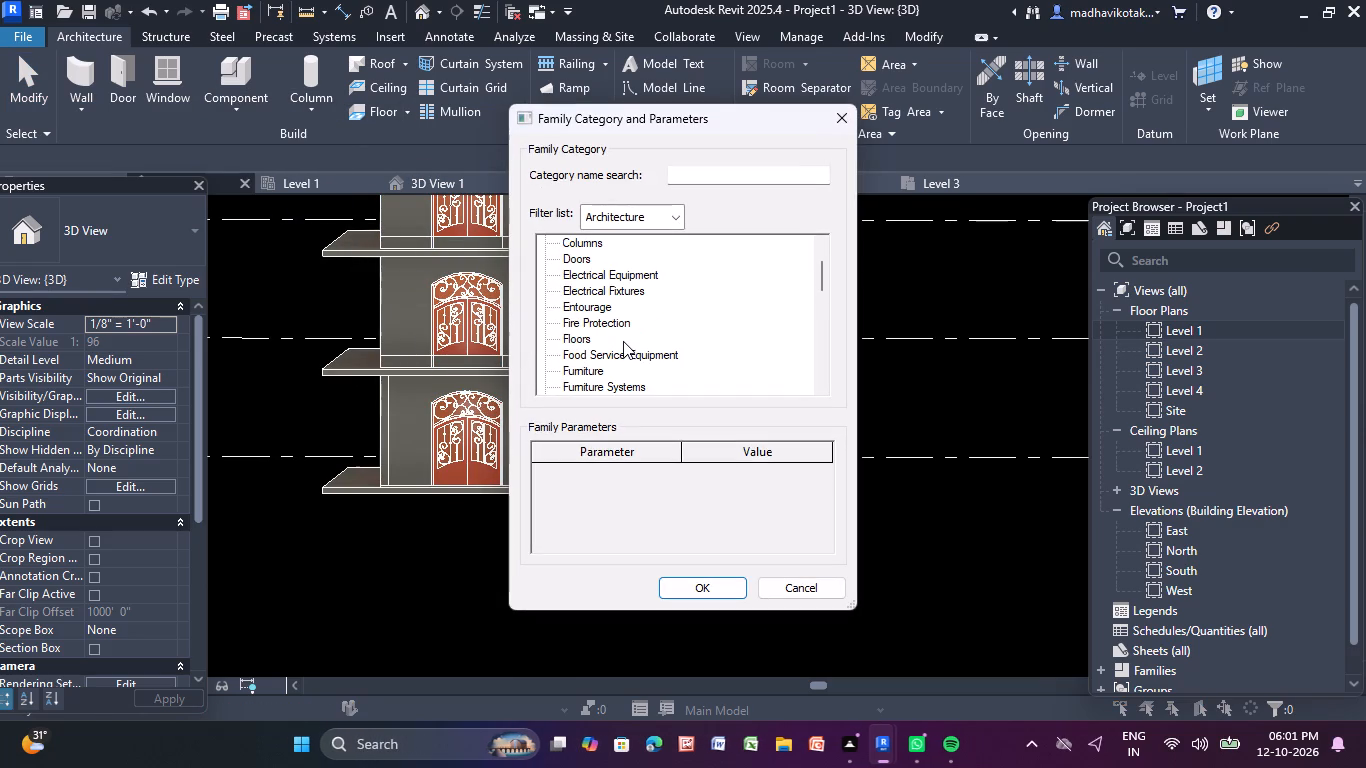
pyautogui.scroll(-5, 623, 340)
pyautogui.click(600, 324)
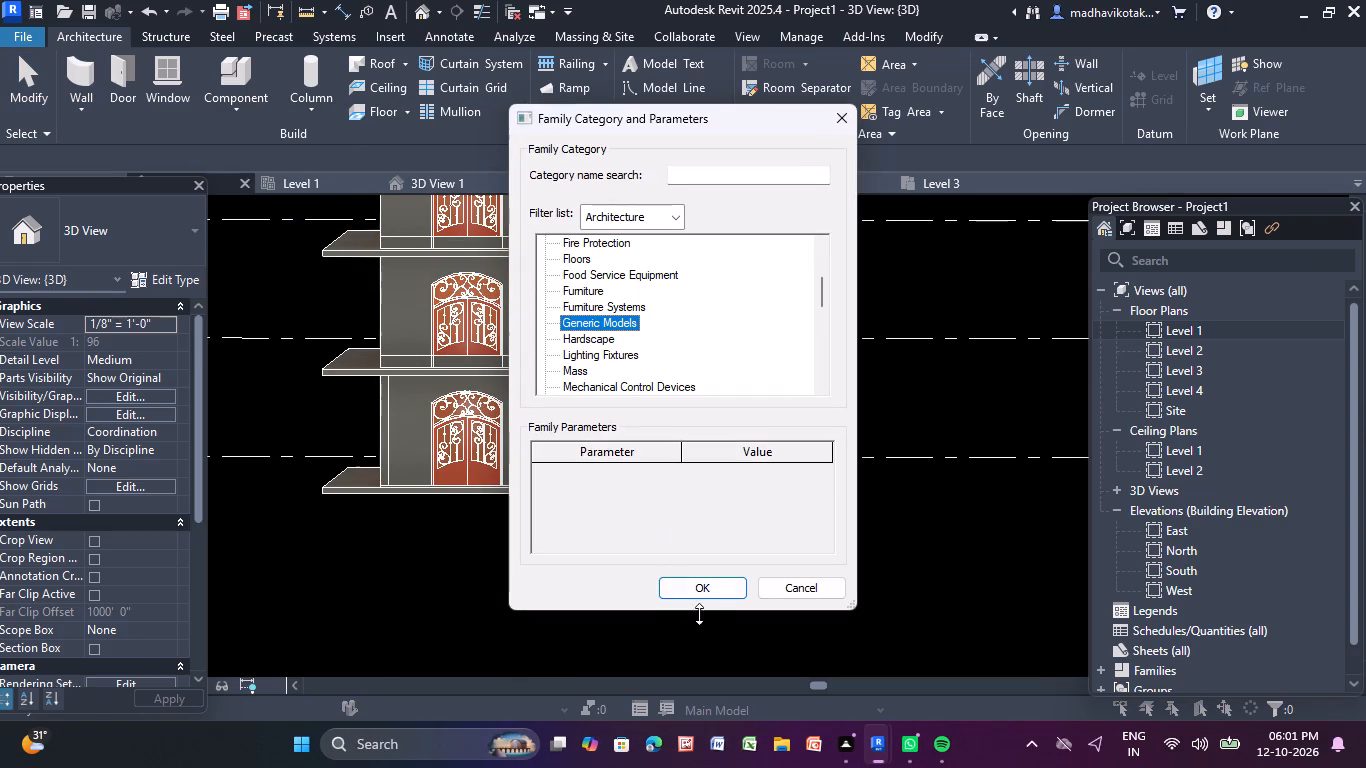
pyautogui.click(702, 598)
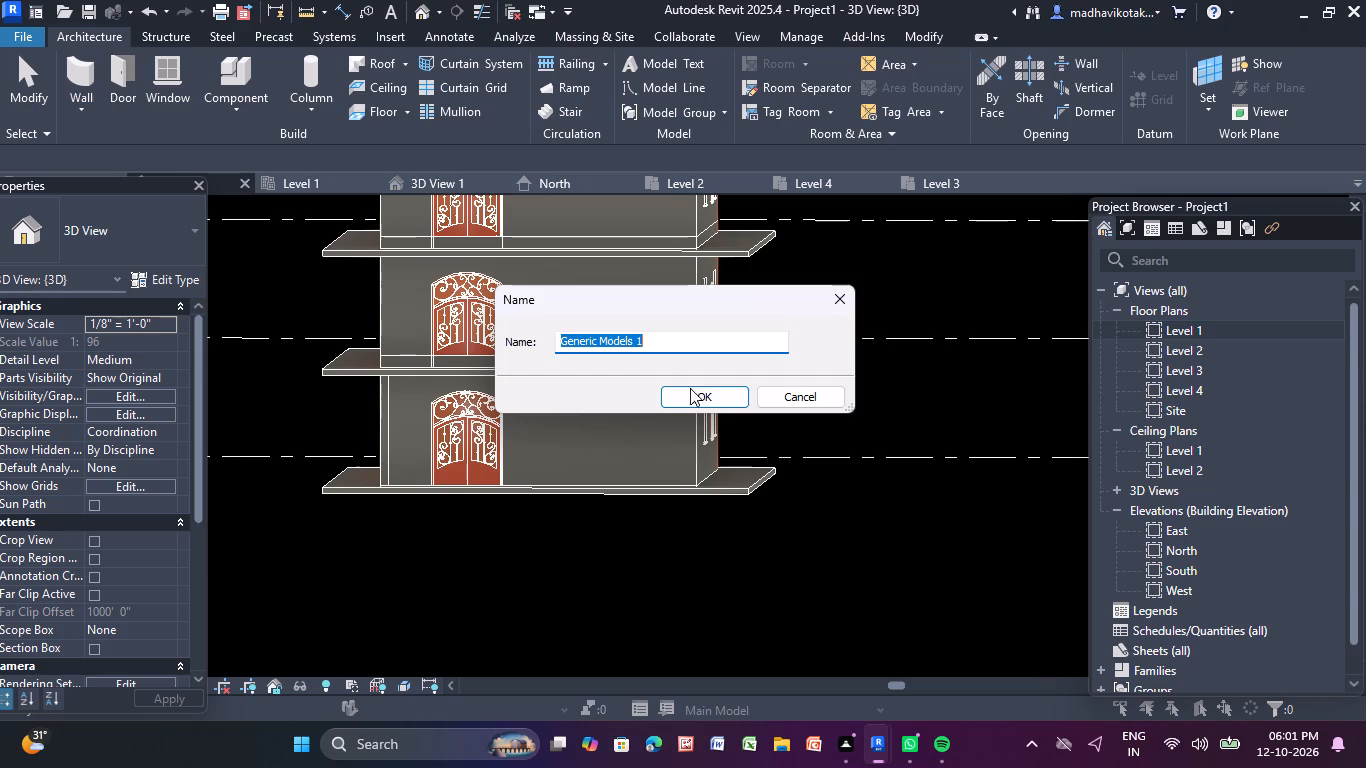
pyautogui.click(692, 391)
# On the plane of the Level 1 entrance-door wall, sketch a rectangle about 3' wide and 4'-6" high beside the door and extrude it 1'.
pyautogui.moveTo(794, 514); pyautogui.dragTo(868, 590, button='middle')
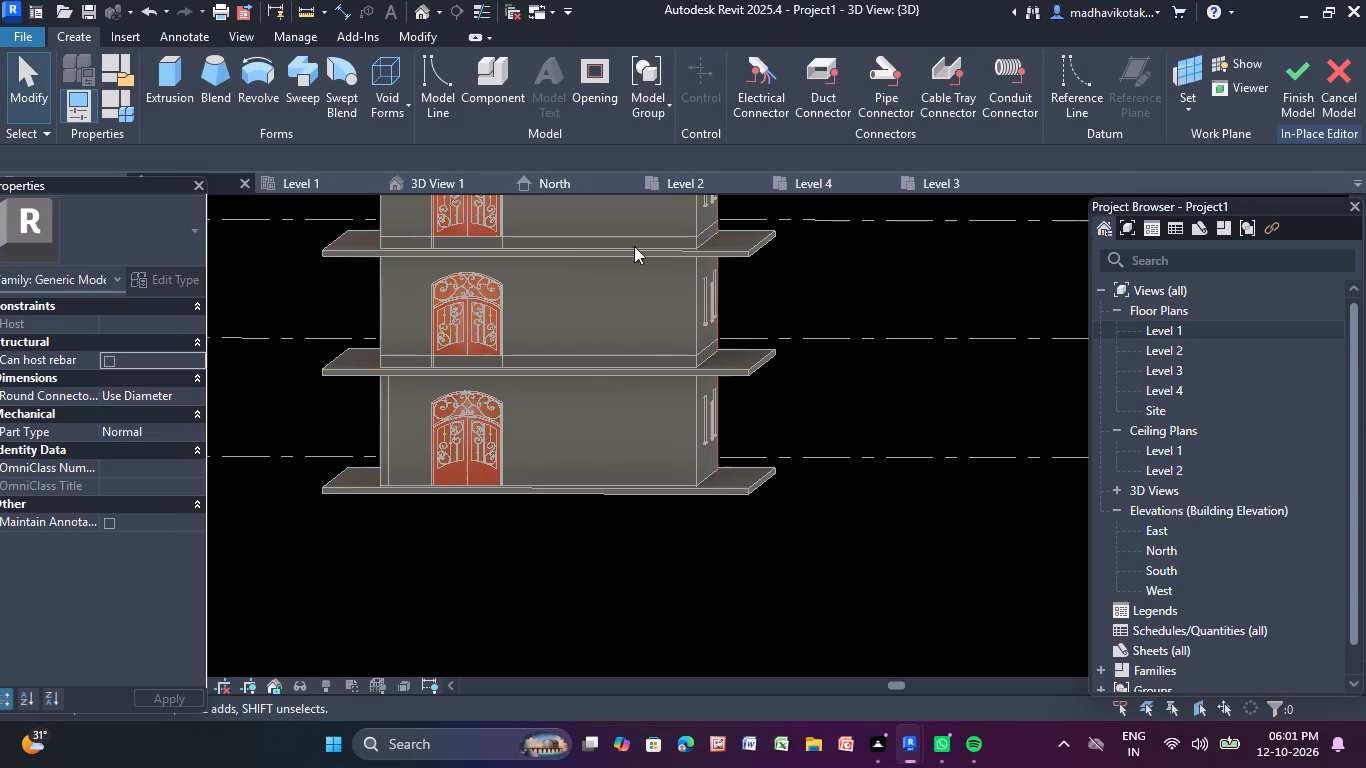
pyautogui.click(172, 81)
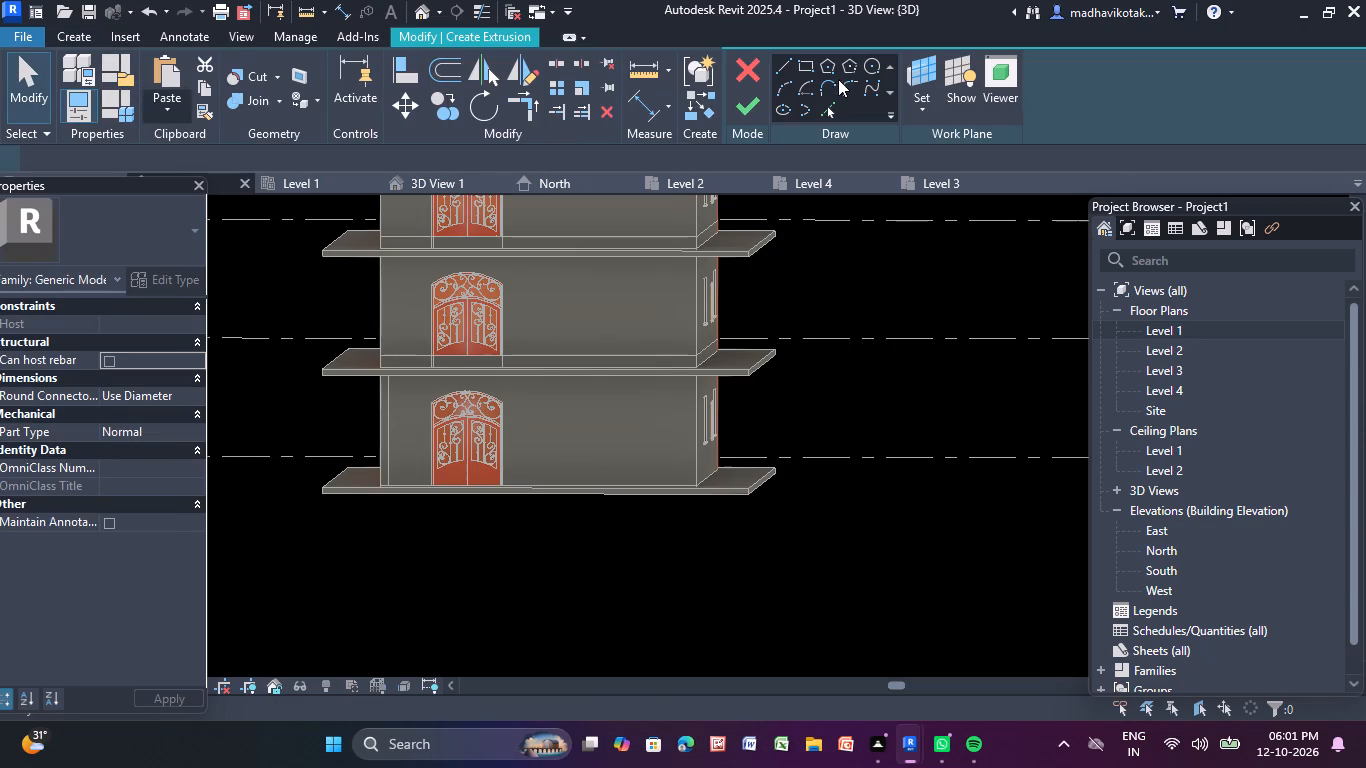
pyautogui.click(917, 106)
pyautogui.click(951, 184)
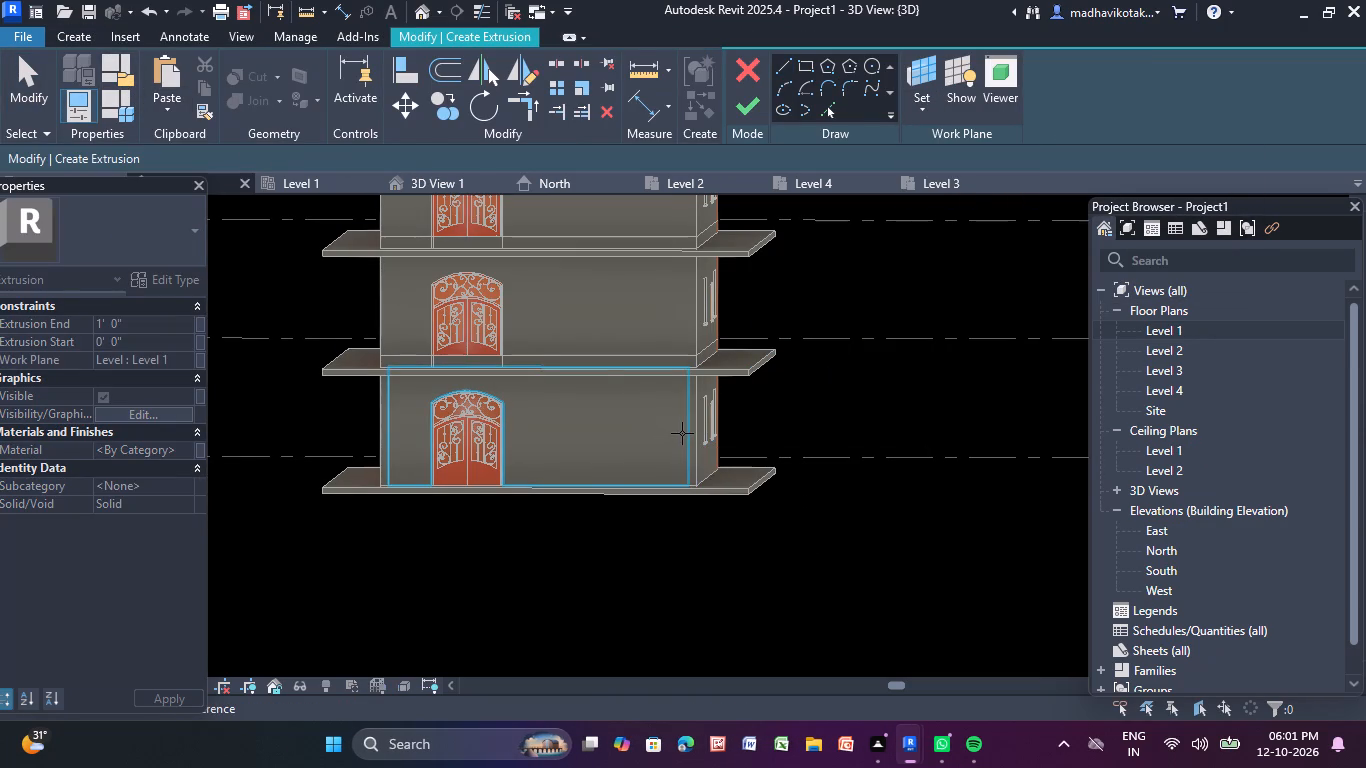
pyautogui.click(683, 433)
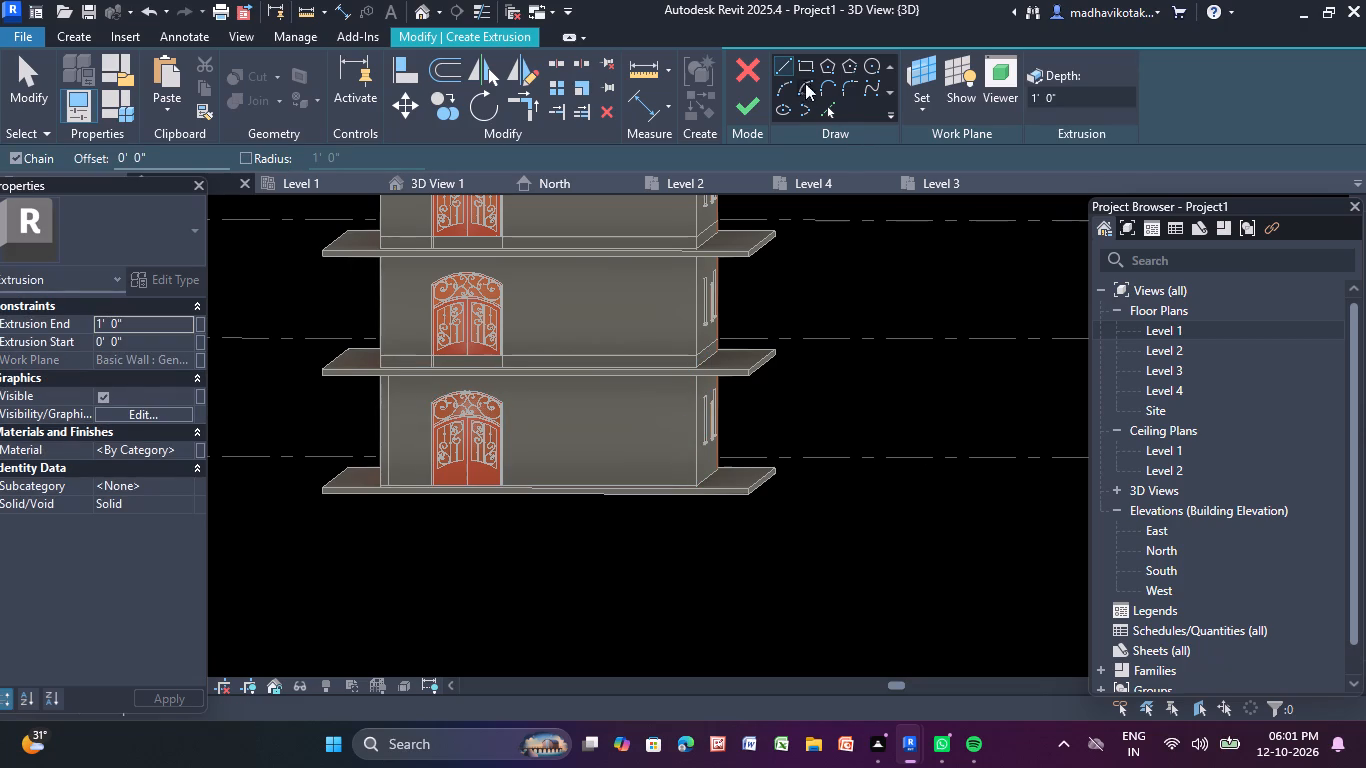
pyautogui.click(806, 72)
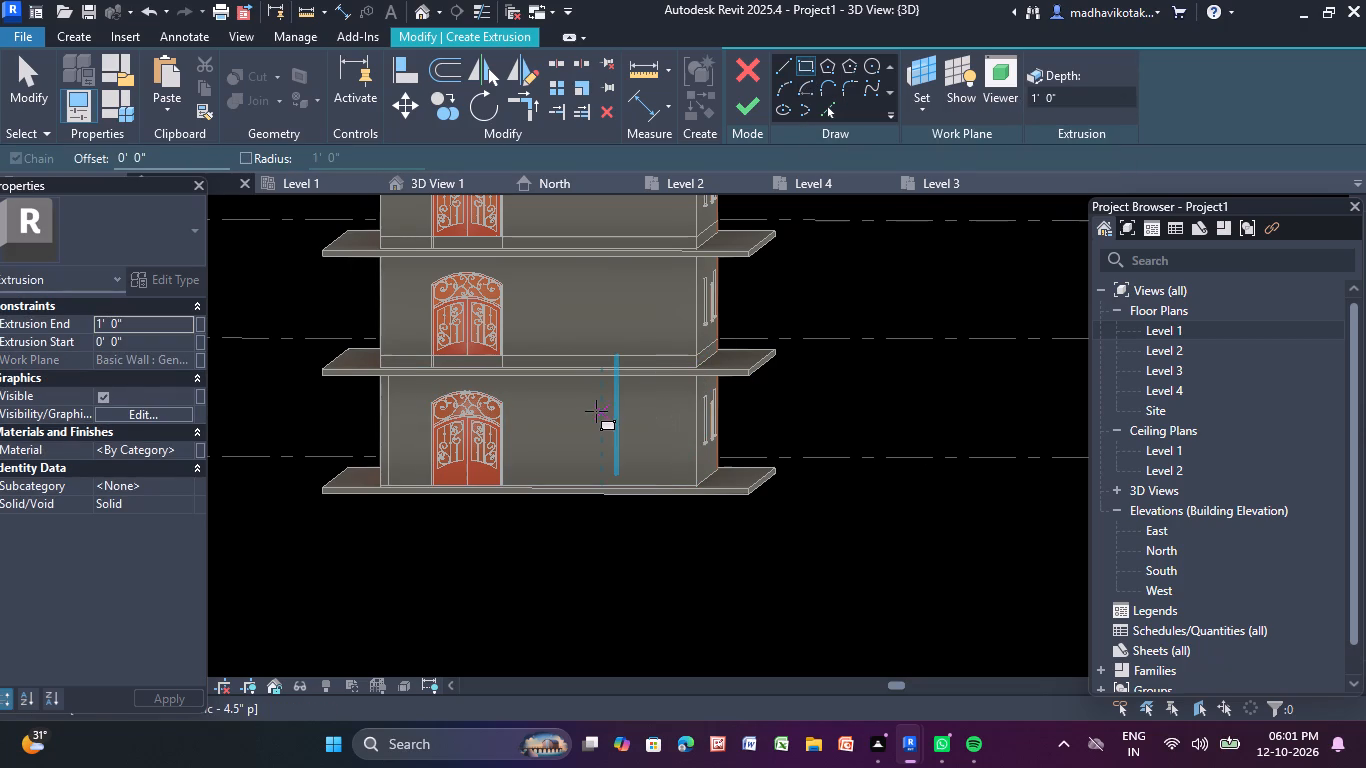
pyautogui.click(596, 410)
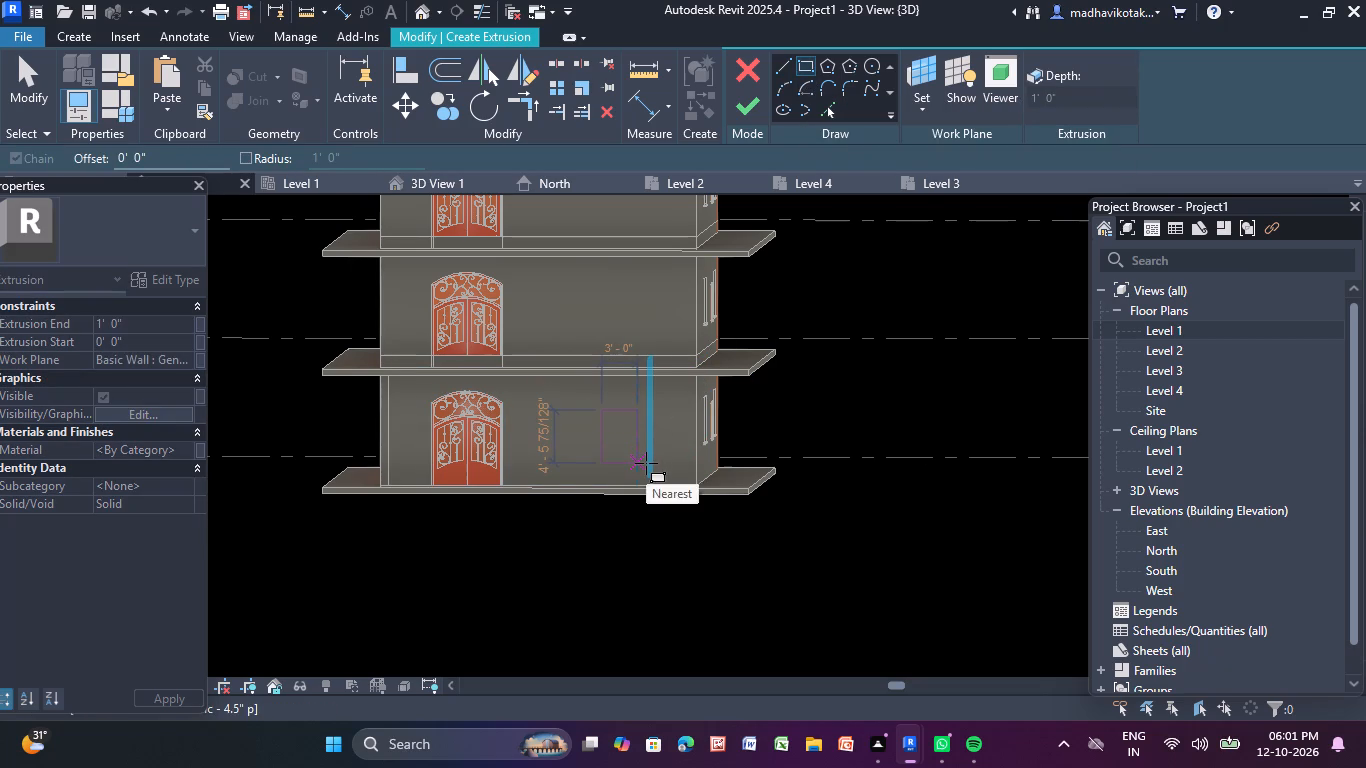
pyautogui.click(646, 463)
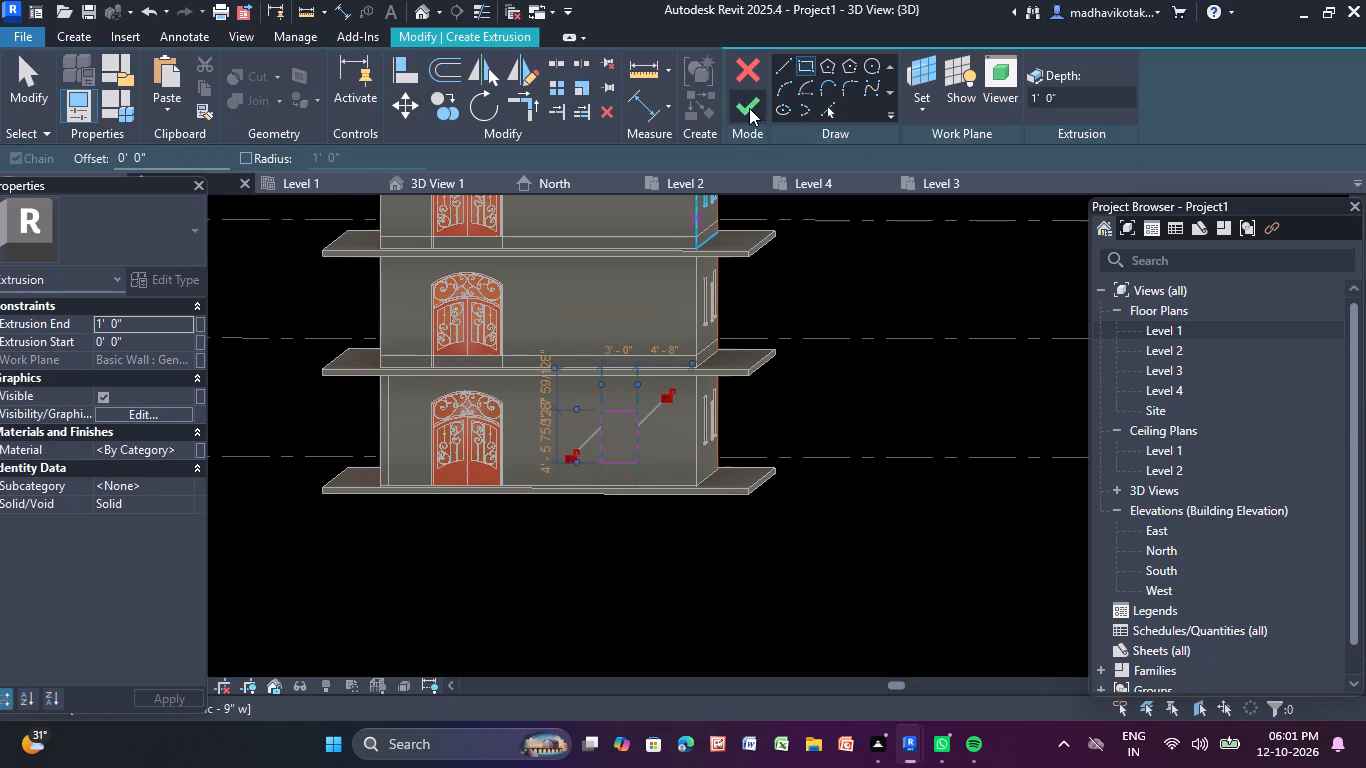
pyautogui.click(749, 108)
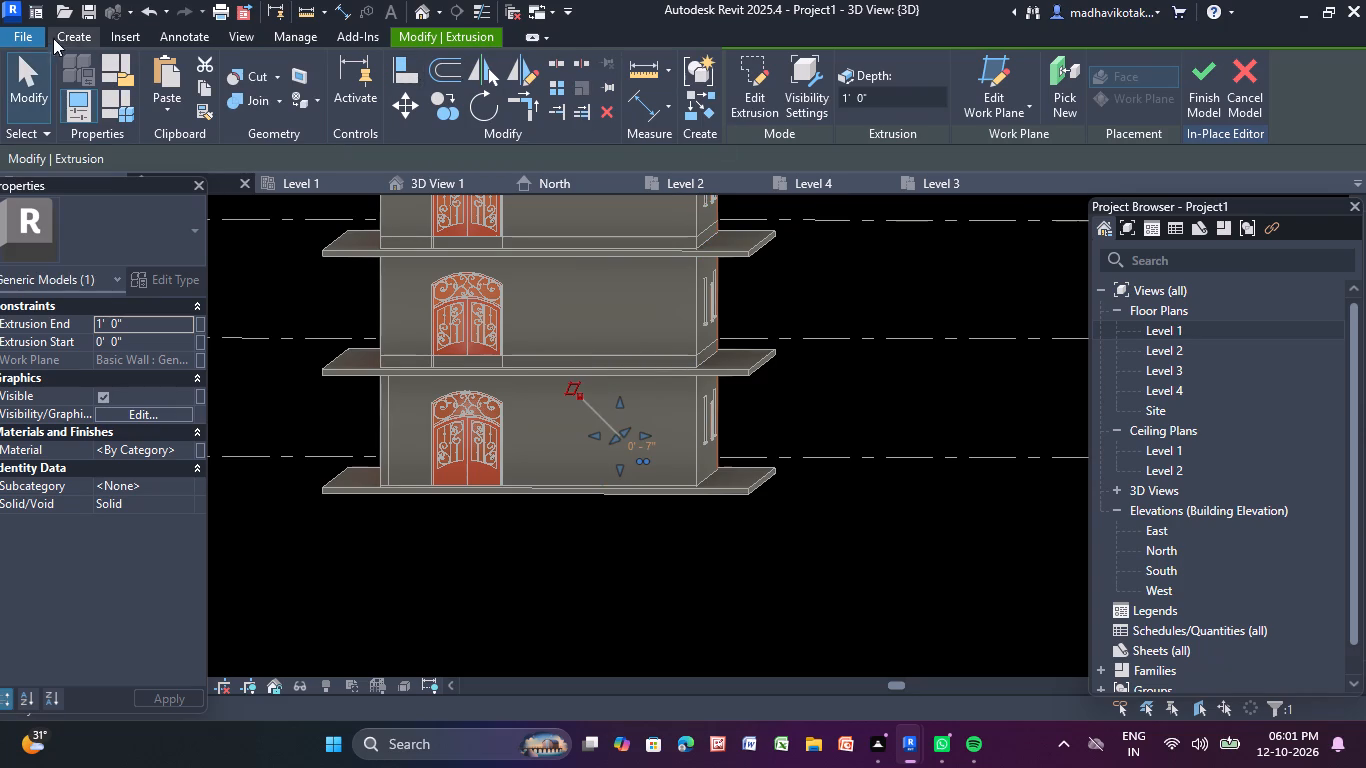
# On a picked plane parallel to the windowed side wall, sketch a rectangle about 3'-6" high at Level 1 and create a 1' void extrusion.
pyautogui.click(60, 38)
pyautogui.click(379, 74)
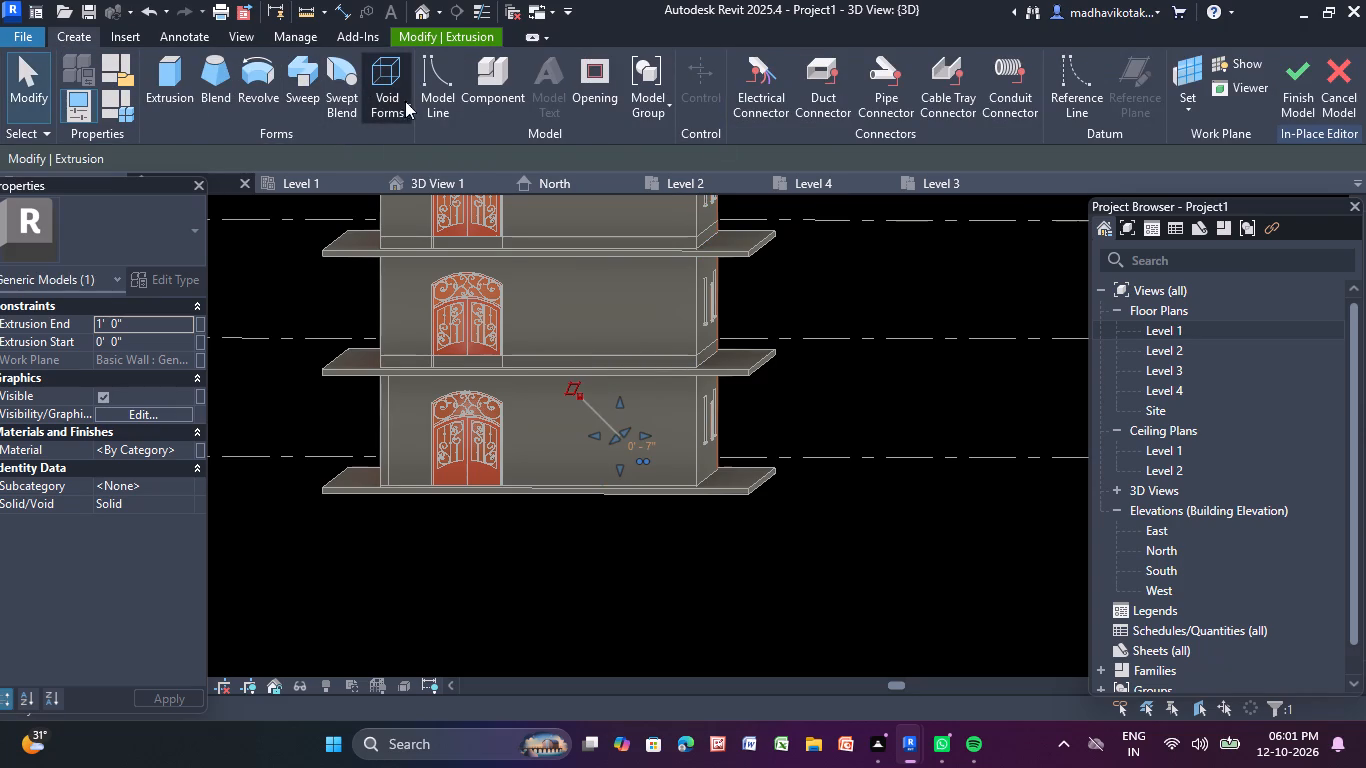
pyautogui.click(429, 141)
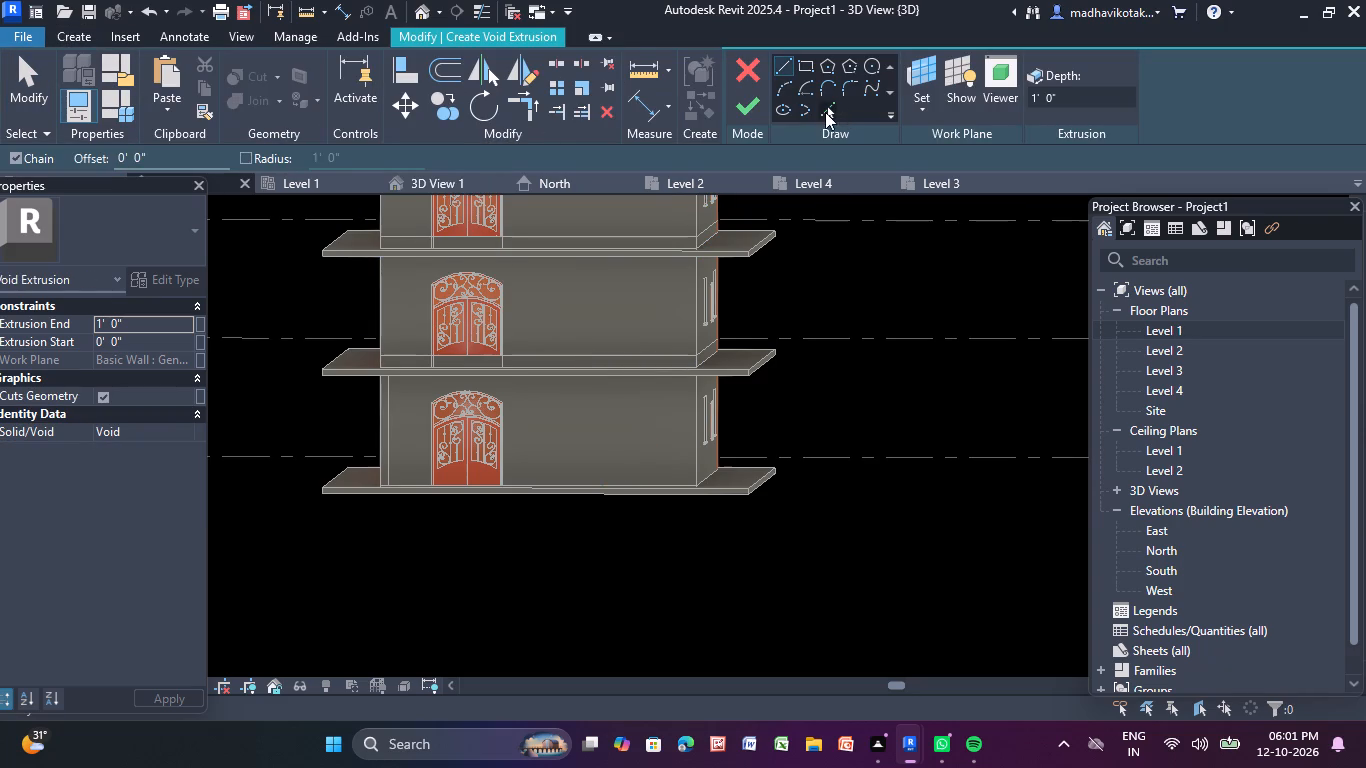
pyautogui.click(827, 111)
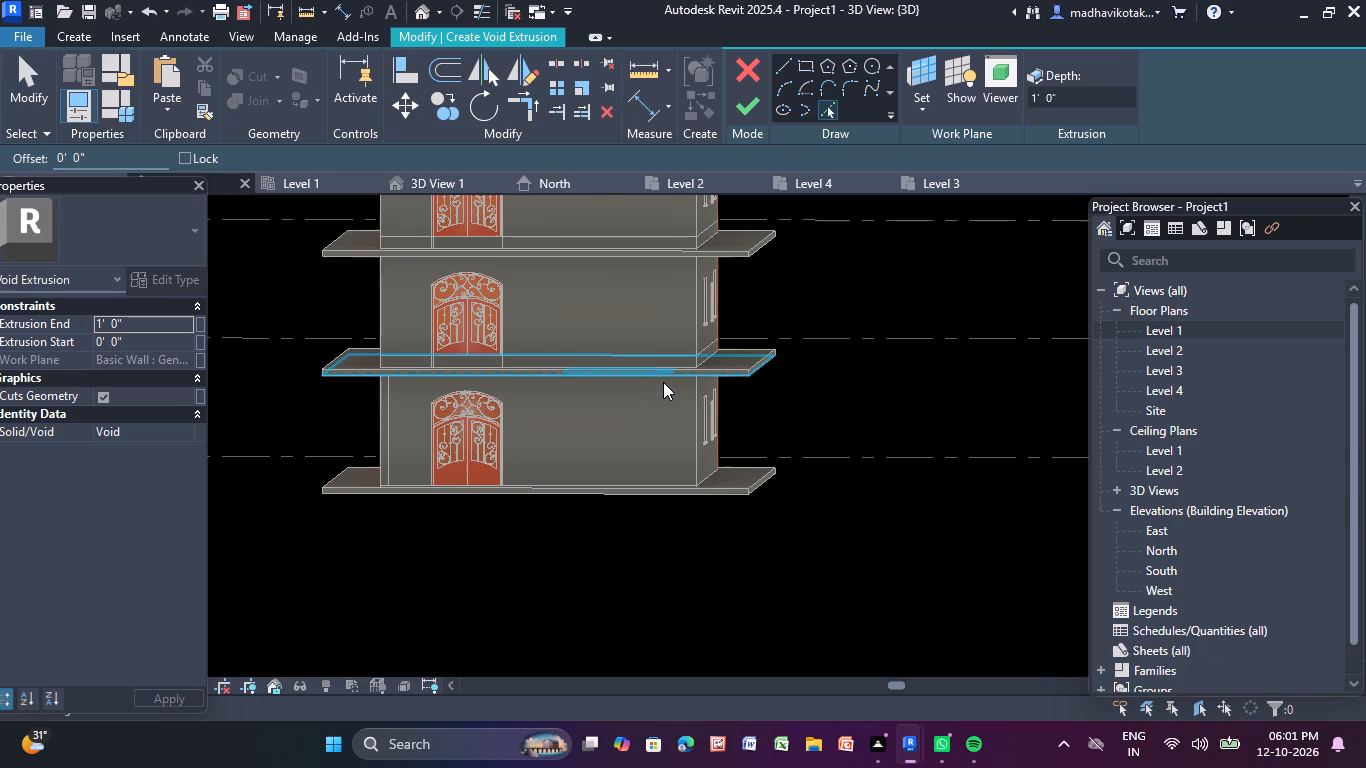
pyautogui.scroll(4, 663, 382)
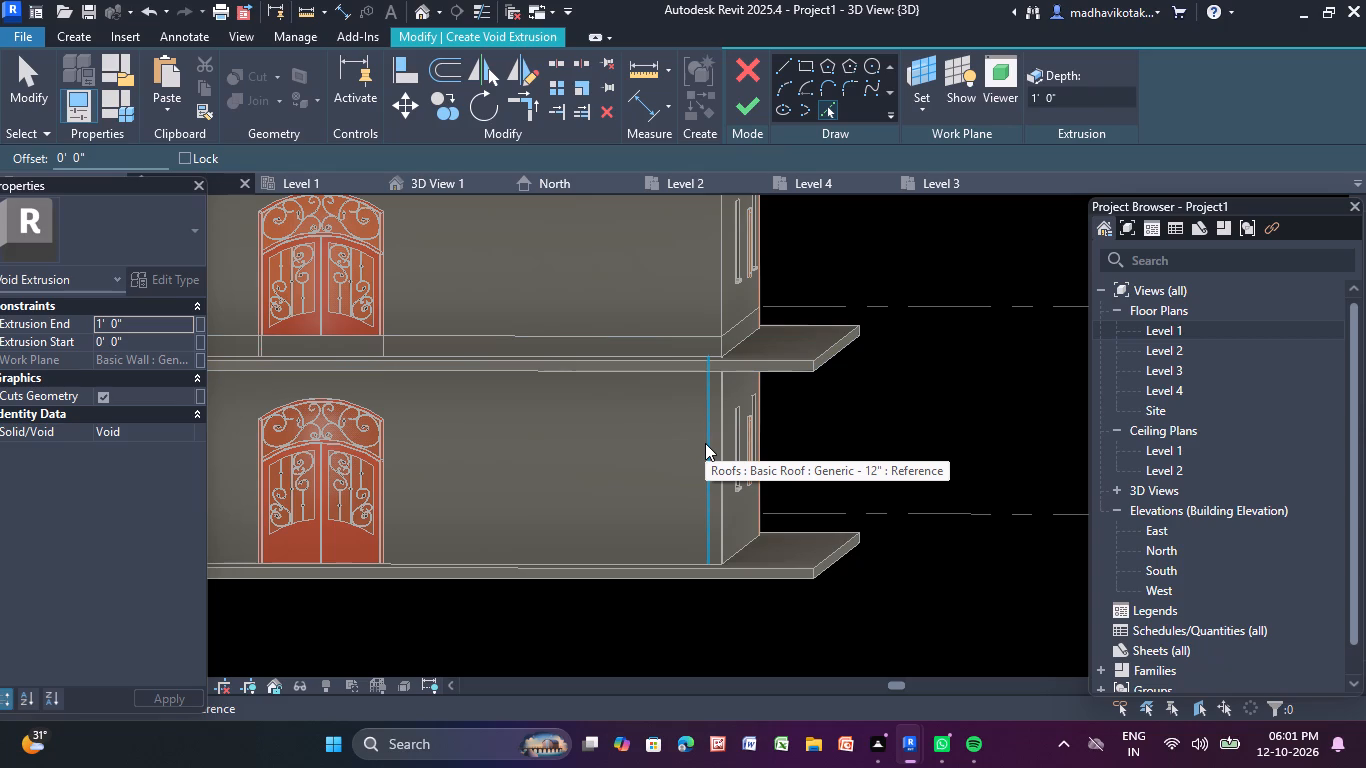
pyautogui.click(923, 112)
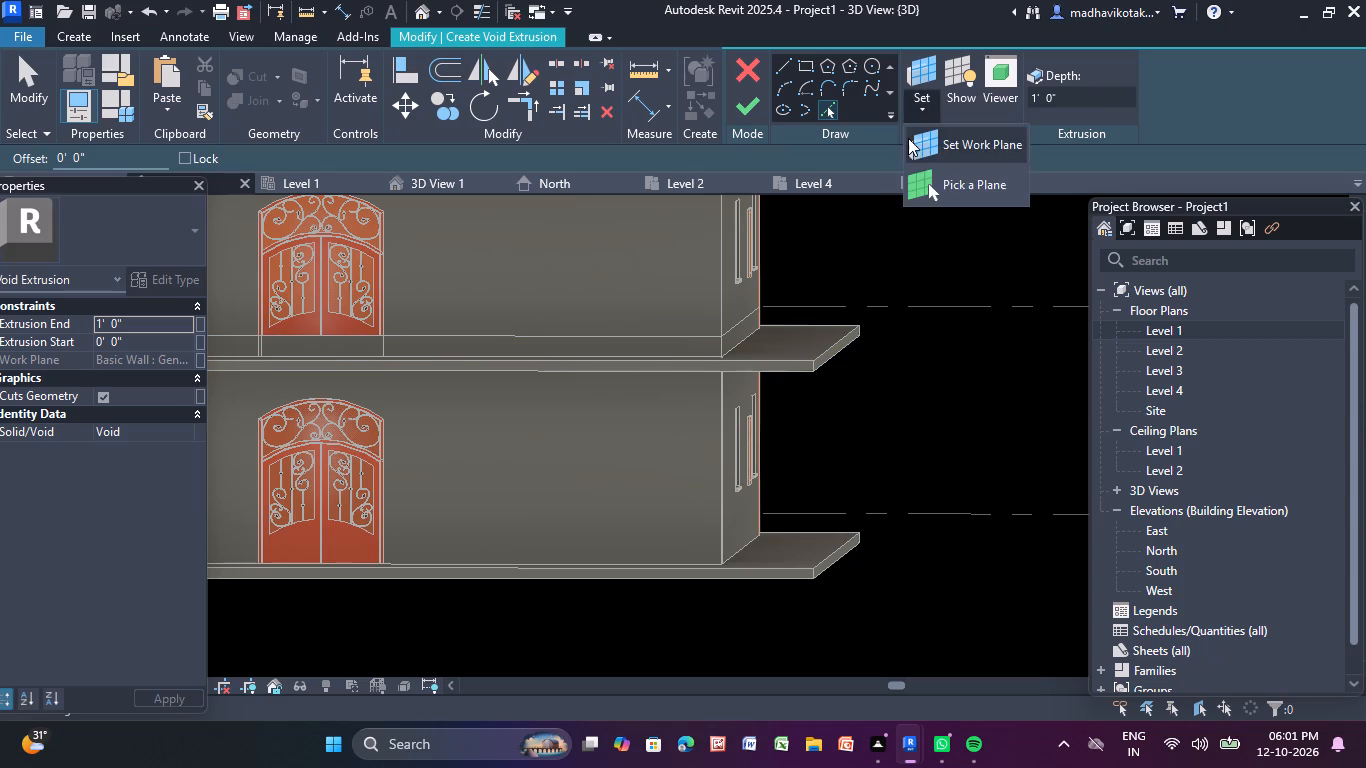
pyautogui.click(940, 181)
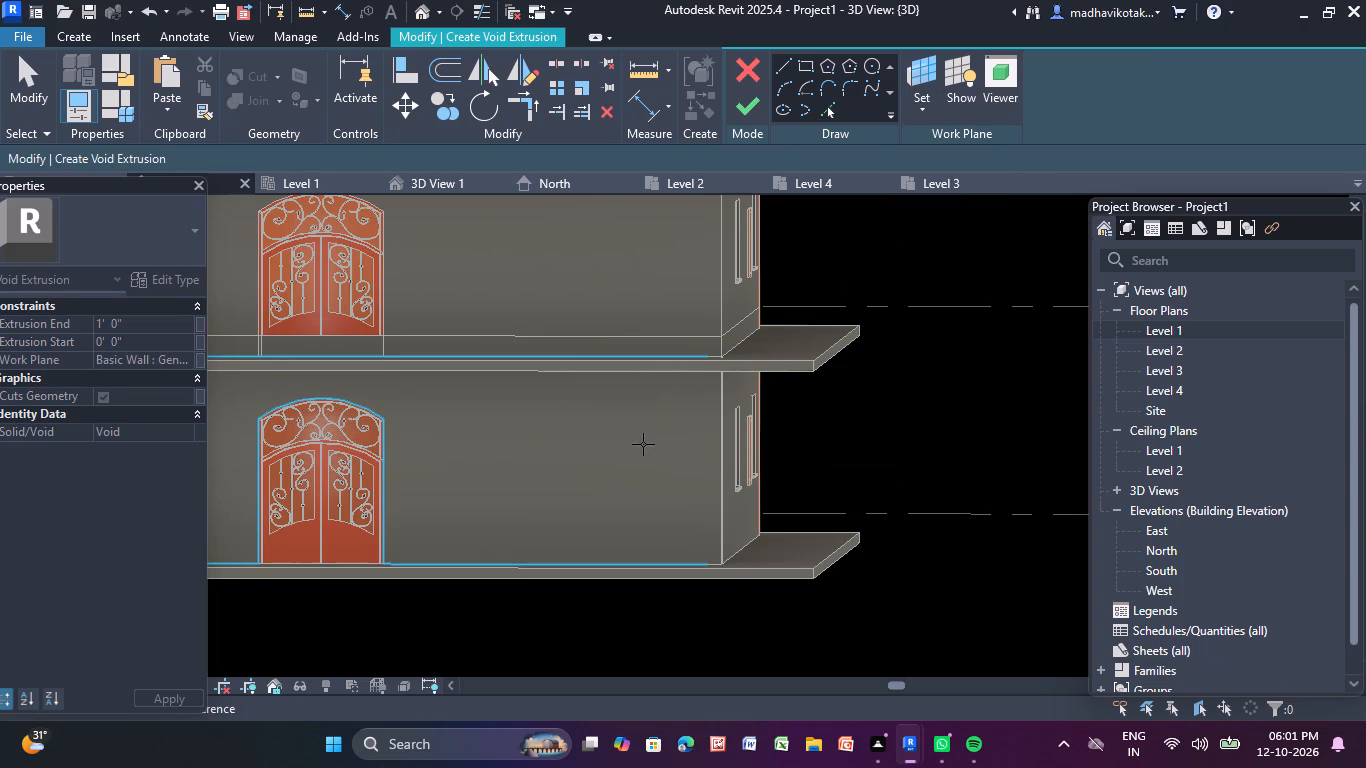
pyautogui.click(718, 433)
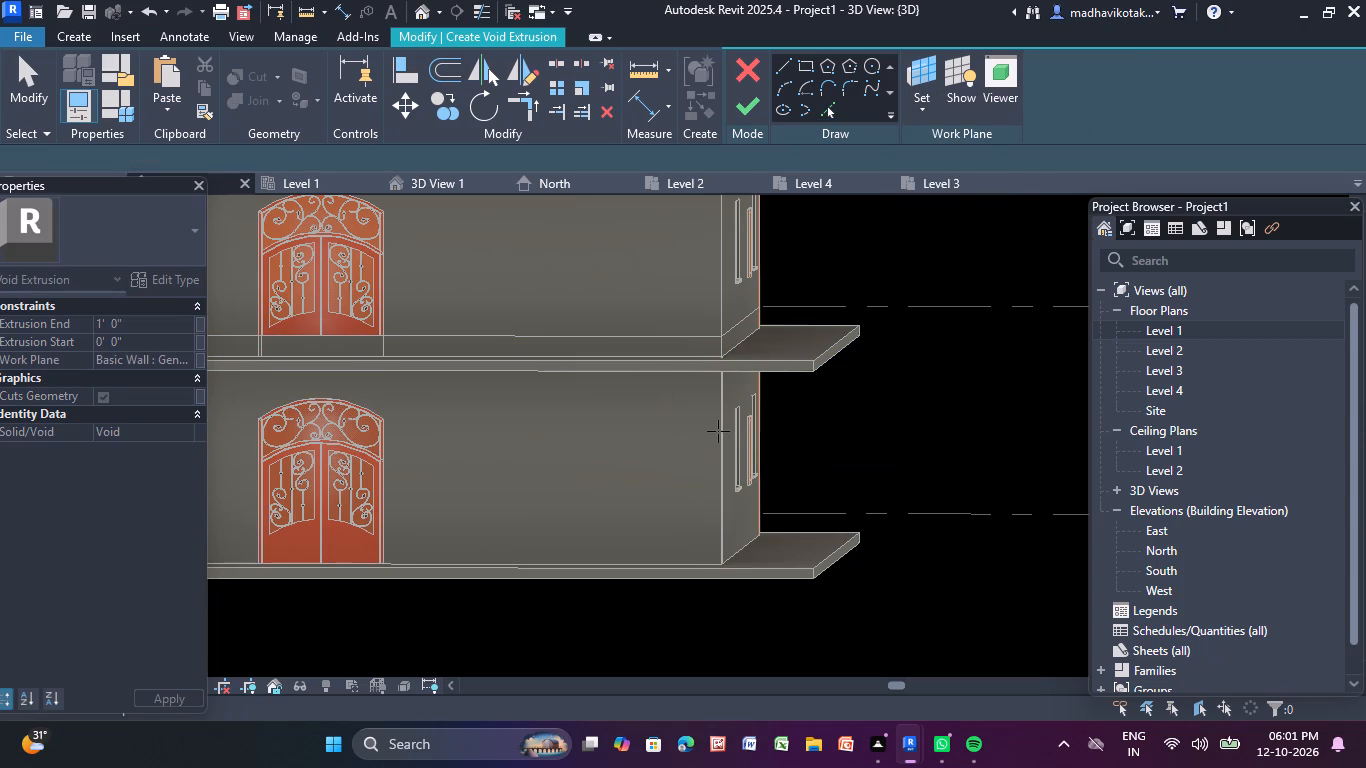
pyautogui.click(802, 59)
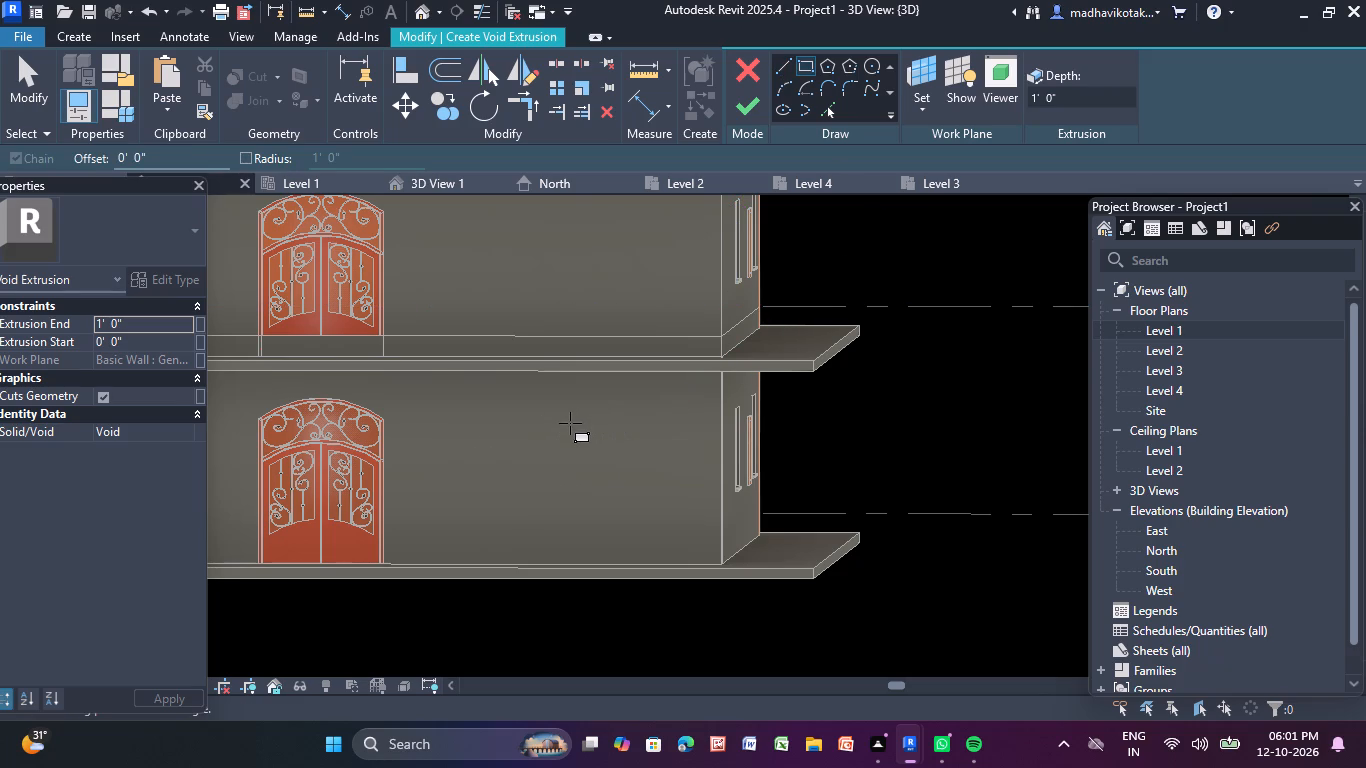
pyautogui.click(574, 424)
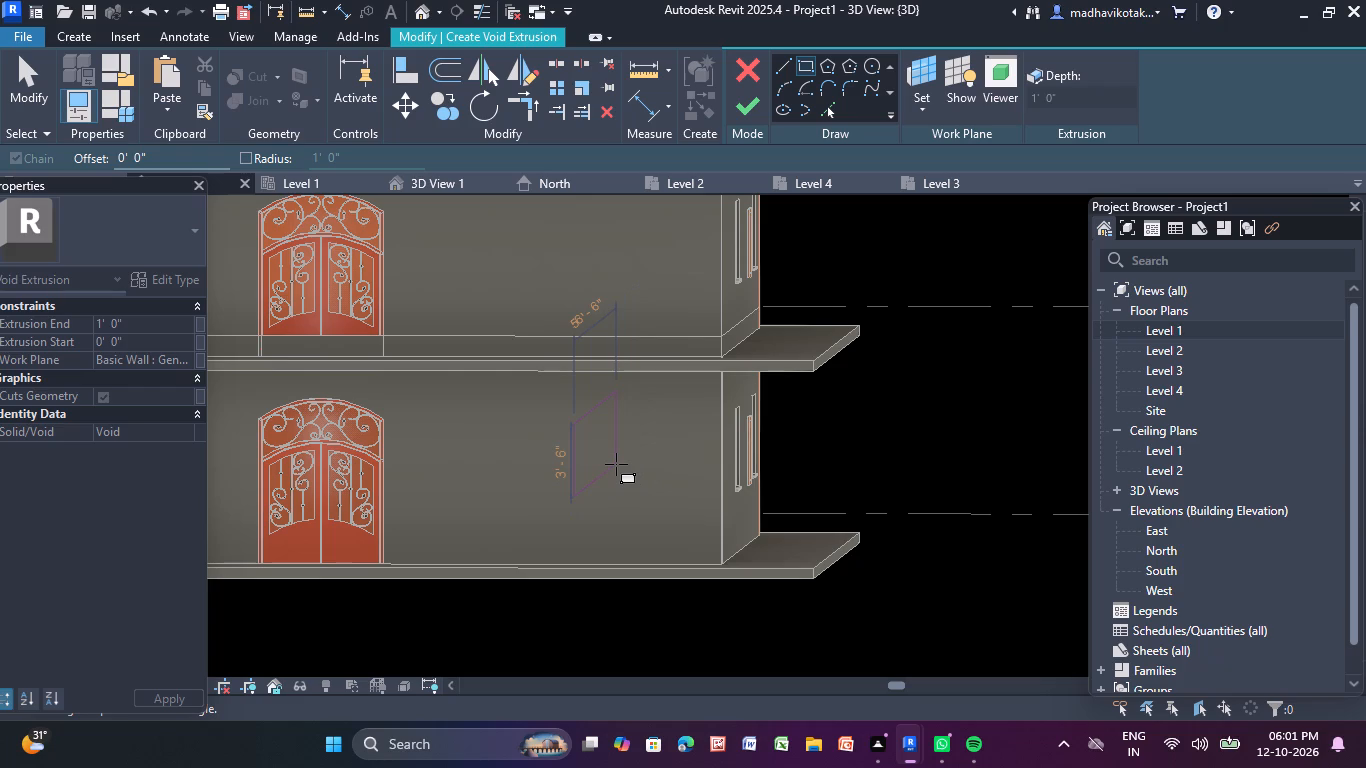
pyautogui.click(616, 463)
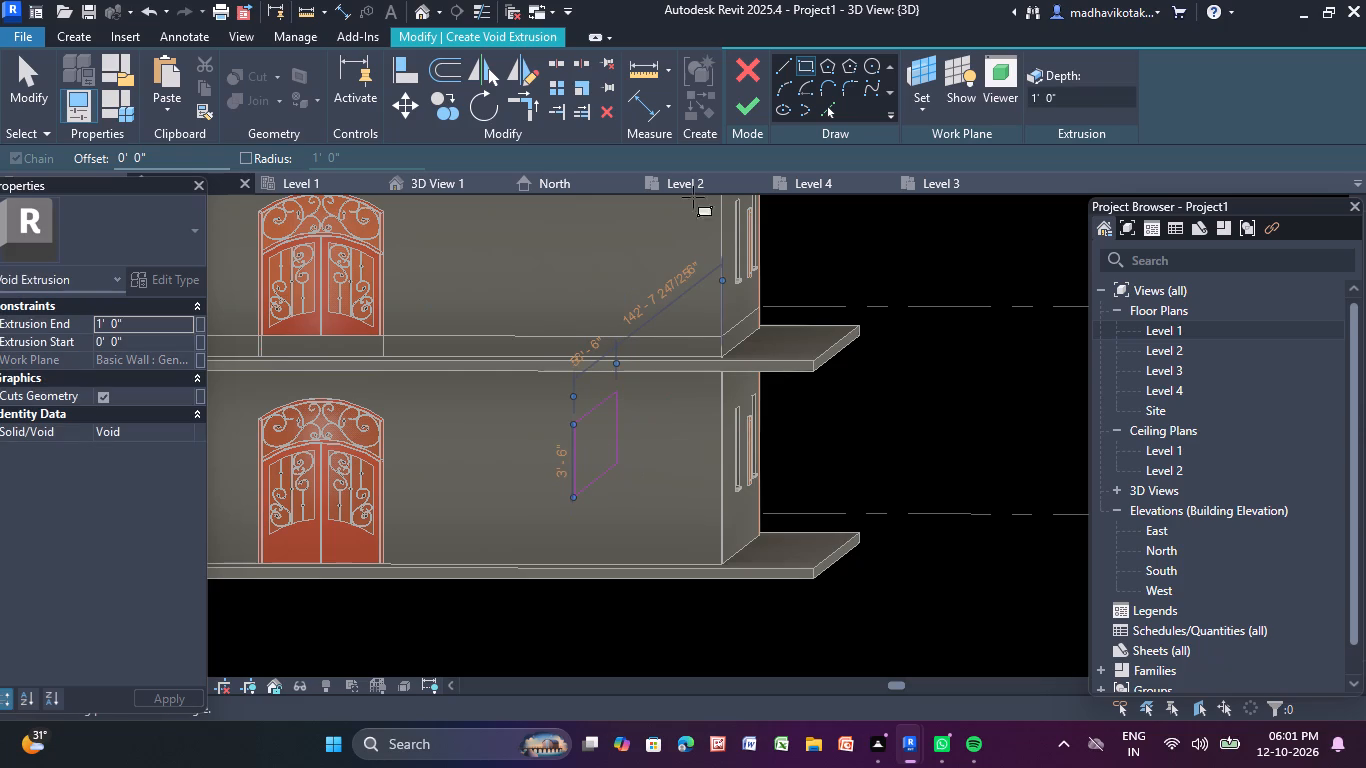
pyautogui.click(752, 110)
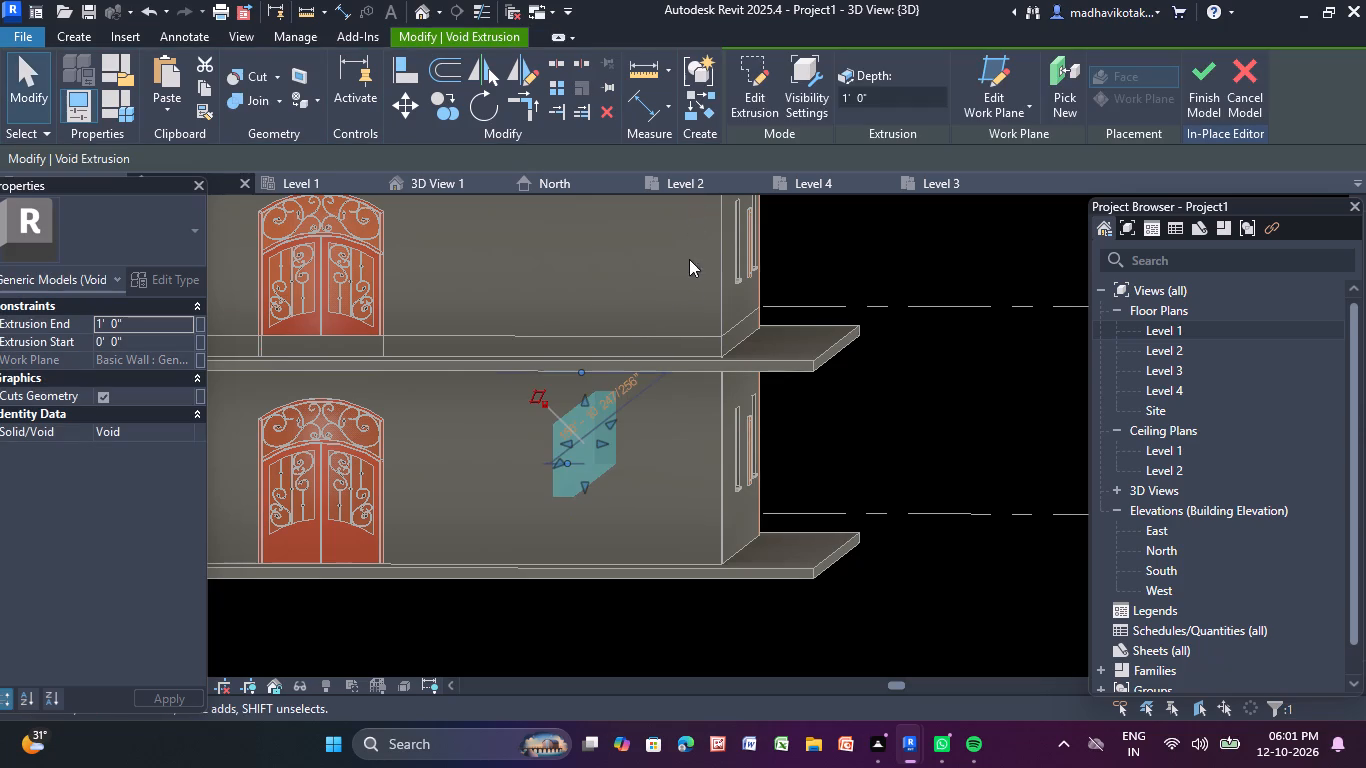
# Reselect the void extrusion and stretch its rear end face slightly along the direction of the side wall.
pyautogui.click(639, 430)
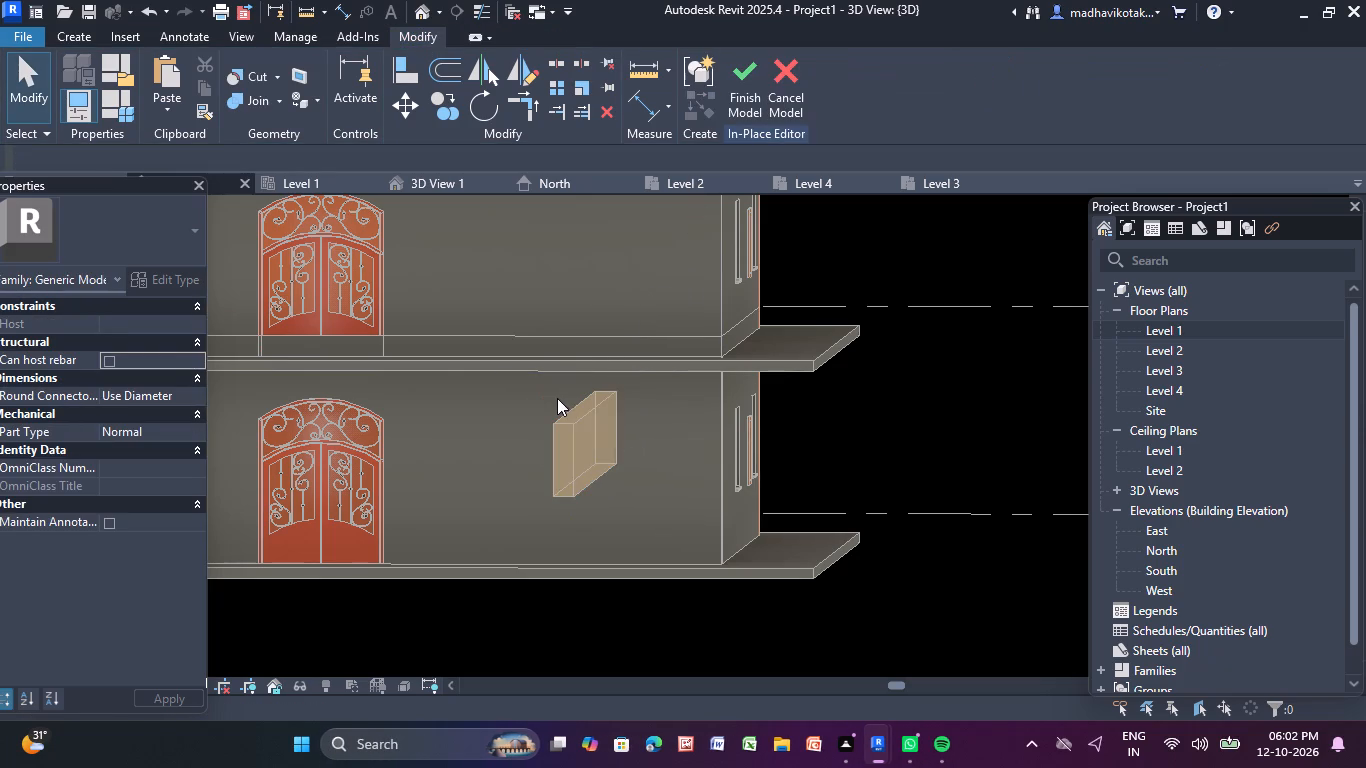
pyautogui.click(578, 416)
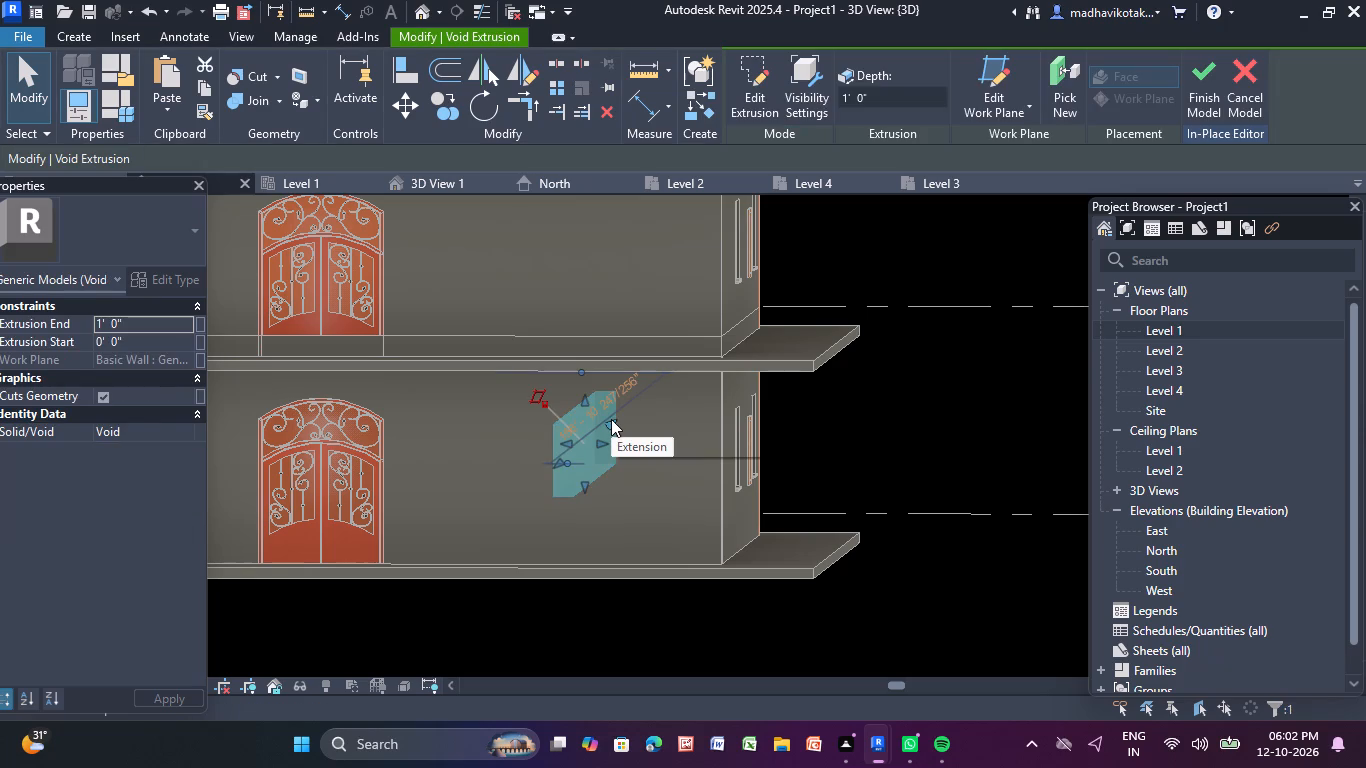
pyautogui.moveTo(611, 419); pyautogui.dragTo(689, 403)
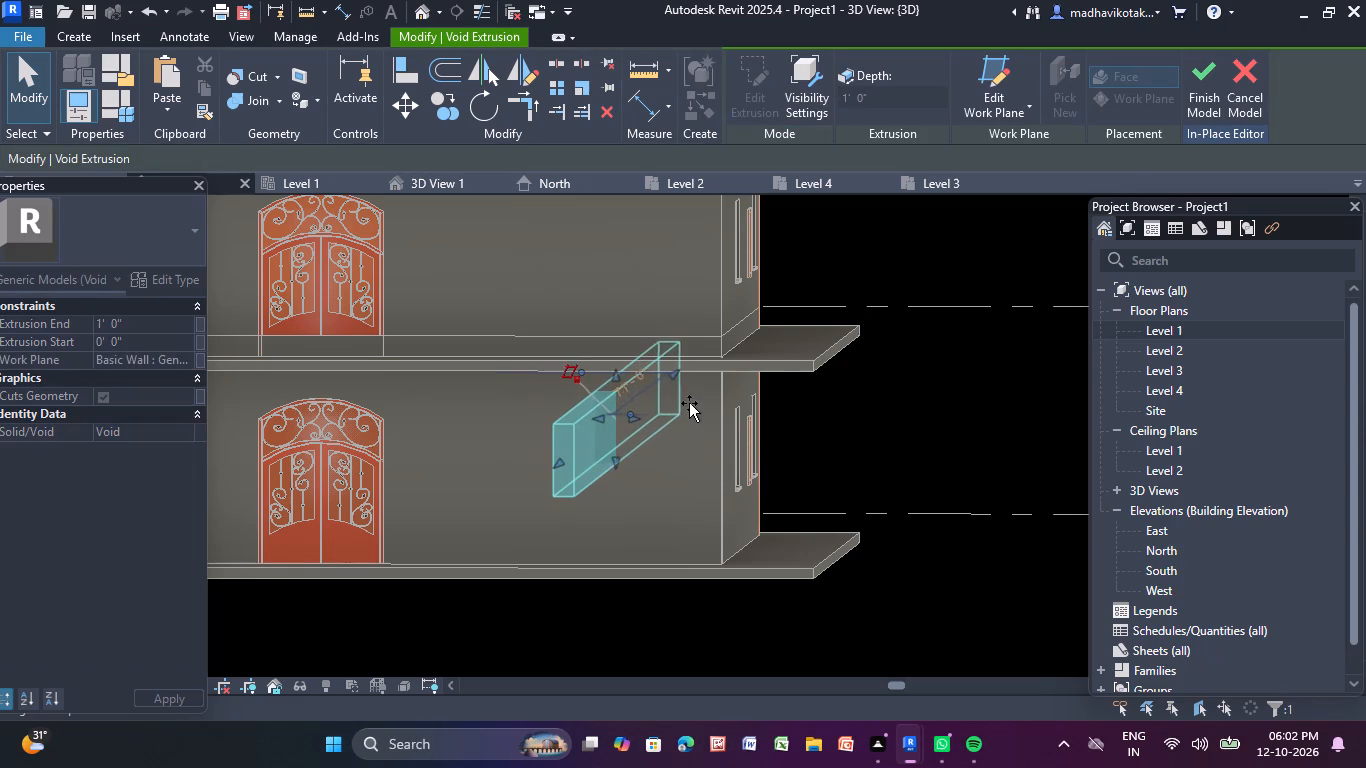
pyautogui.moveTo(689, 403); pyautogui.dragTo(576, 369)
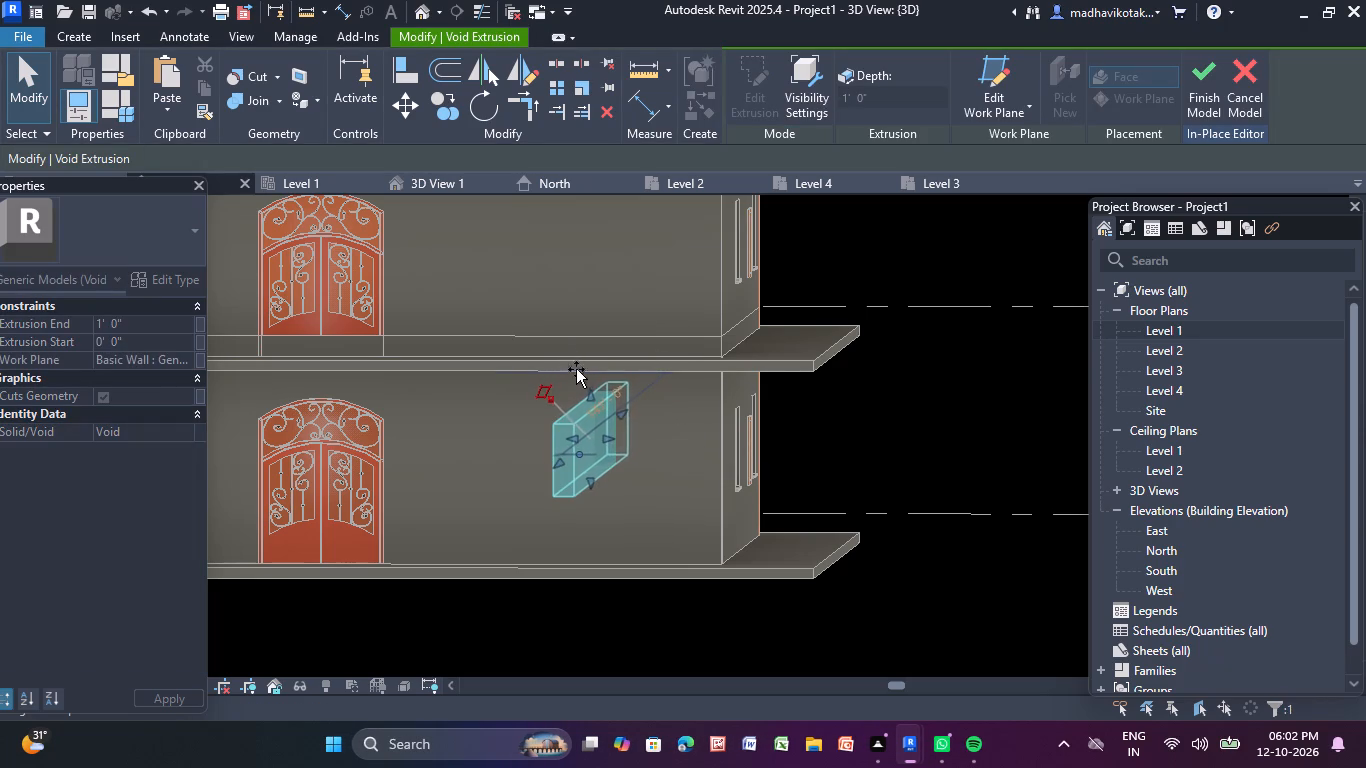
pyautogui.moveTo(576, 369); pyautogui.dragTo(576, 373)
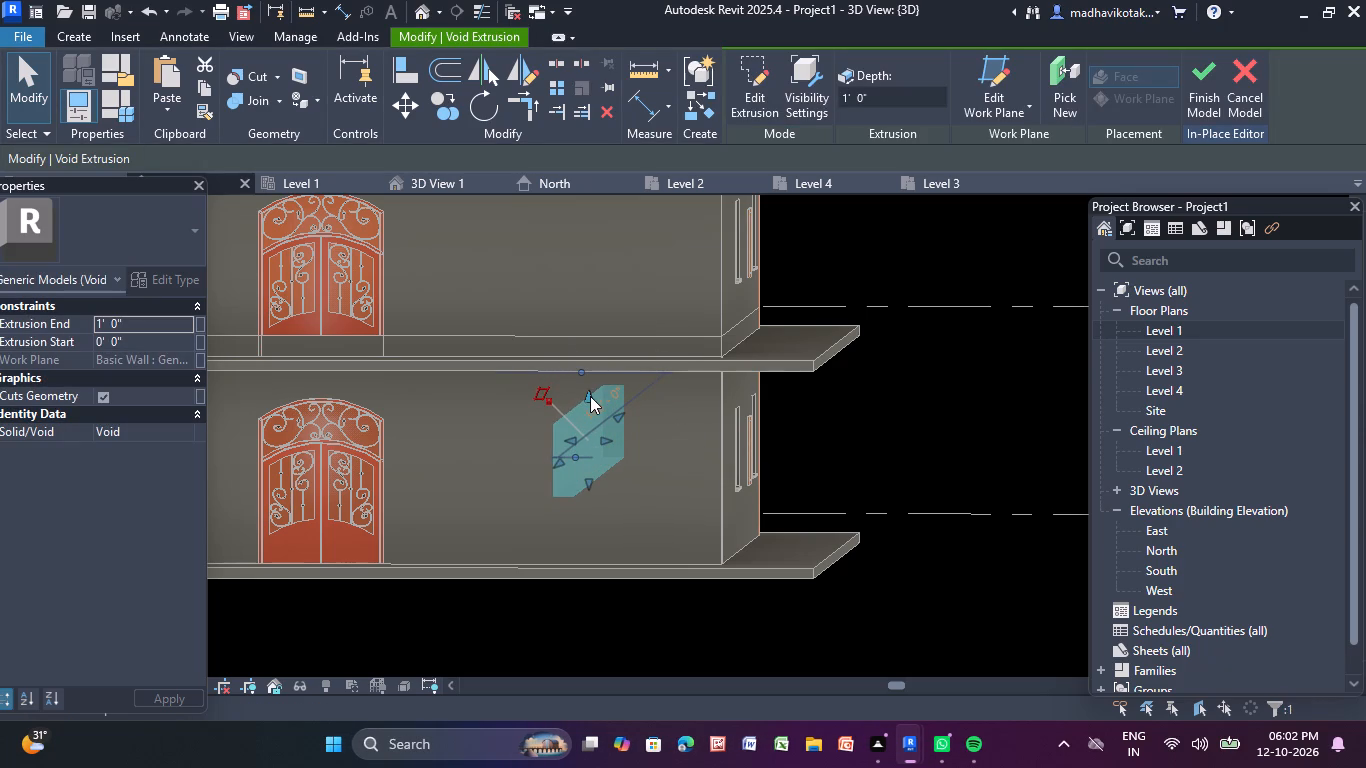
# Stretch the top of the void extrusion up through the upper storeys to just beneath the roof slab.
pyautogui.moveTo(590, 396); pyautogui.dragTo(596, 253)
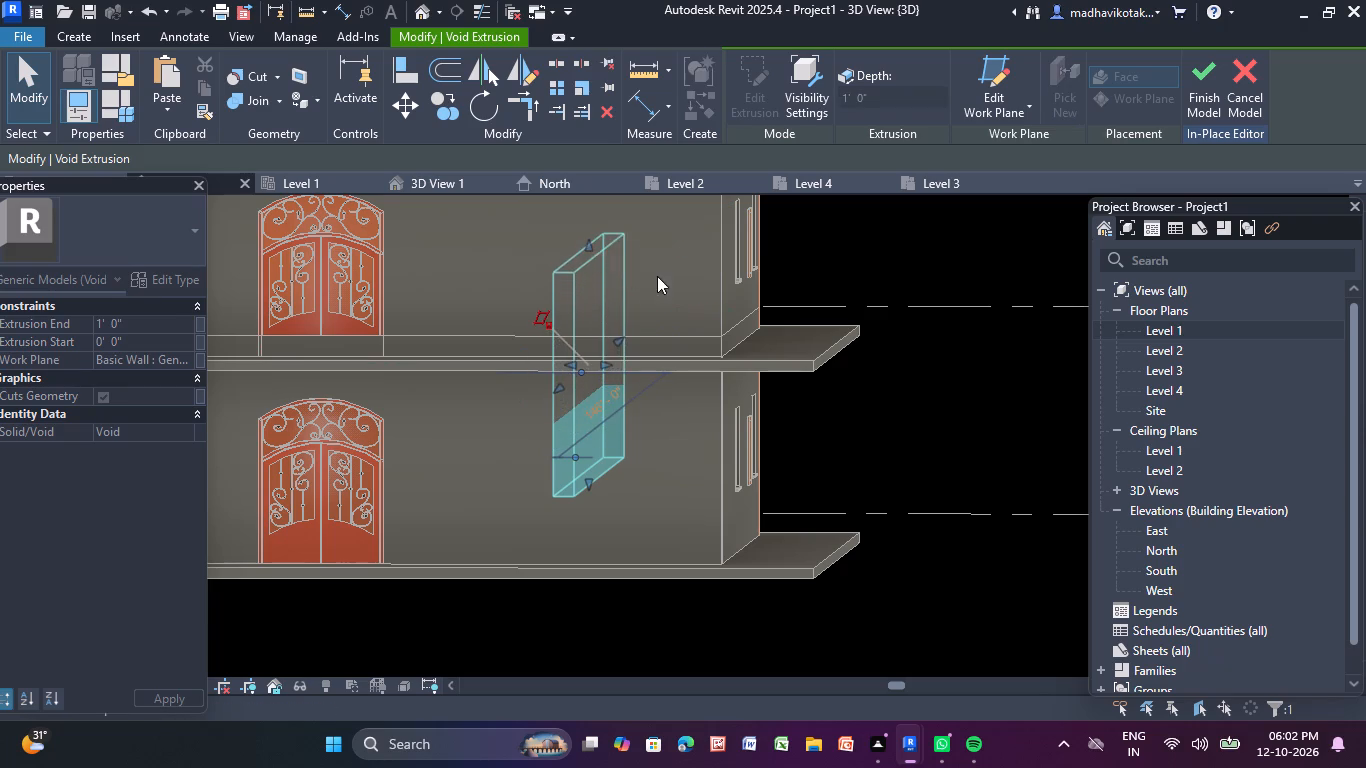
pyautogui.moveTo(657, 277); pyautogui.dragTo(683, 455, button='middle')
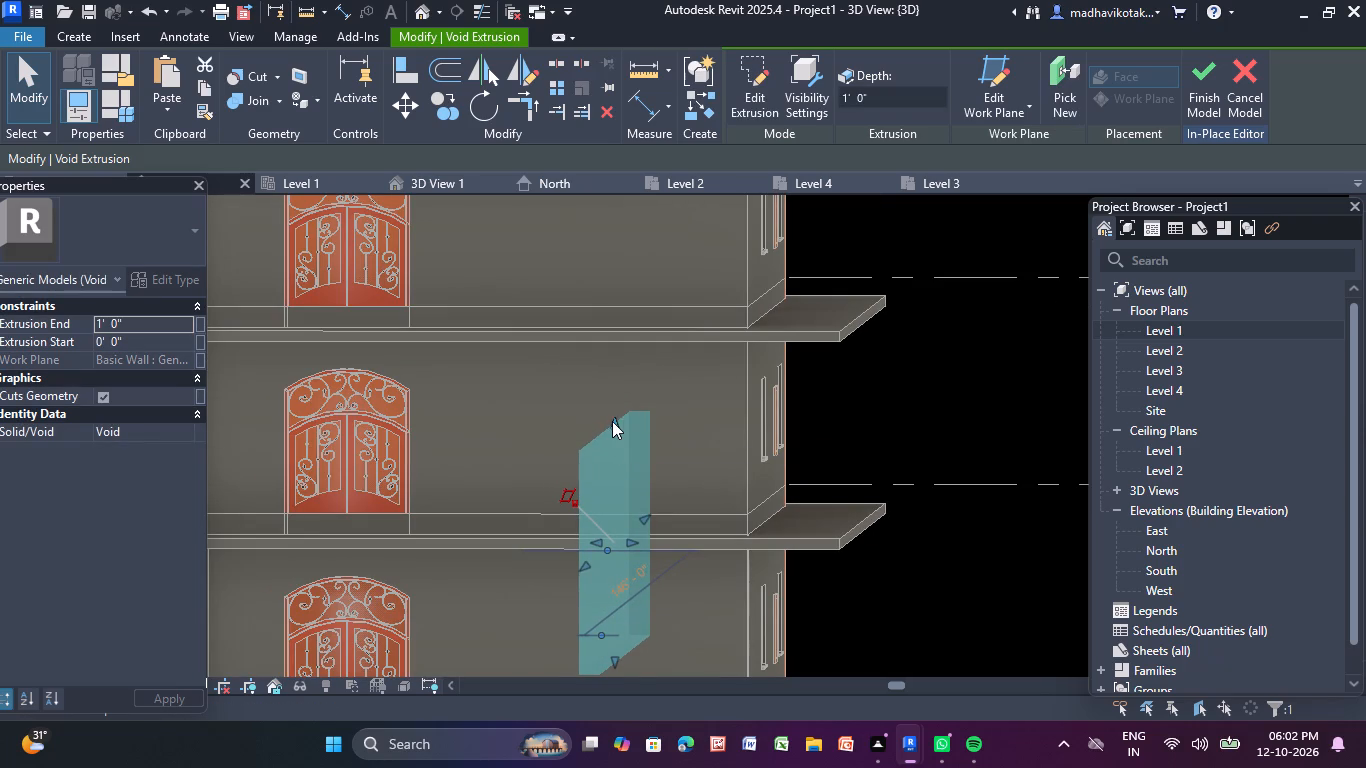
pyautogui.moveTo(612, 420); pyautogui.dragTo(614, 217)
pyautogui.moveTo(677, 282); pyautogui.dragTo(684, 325, button='middle')
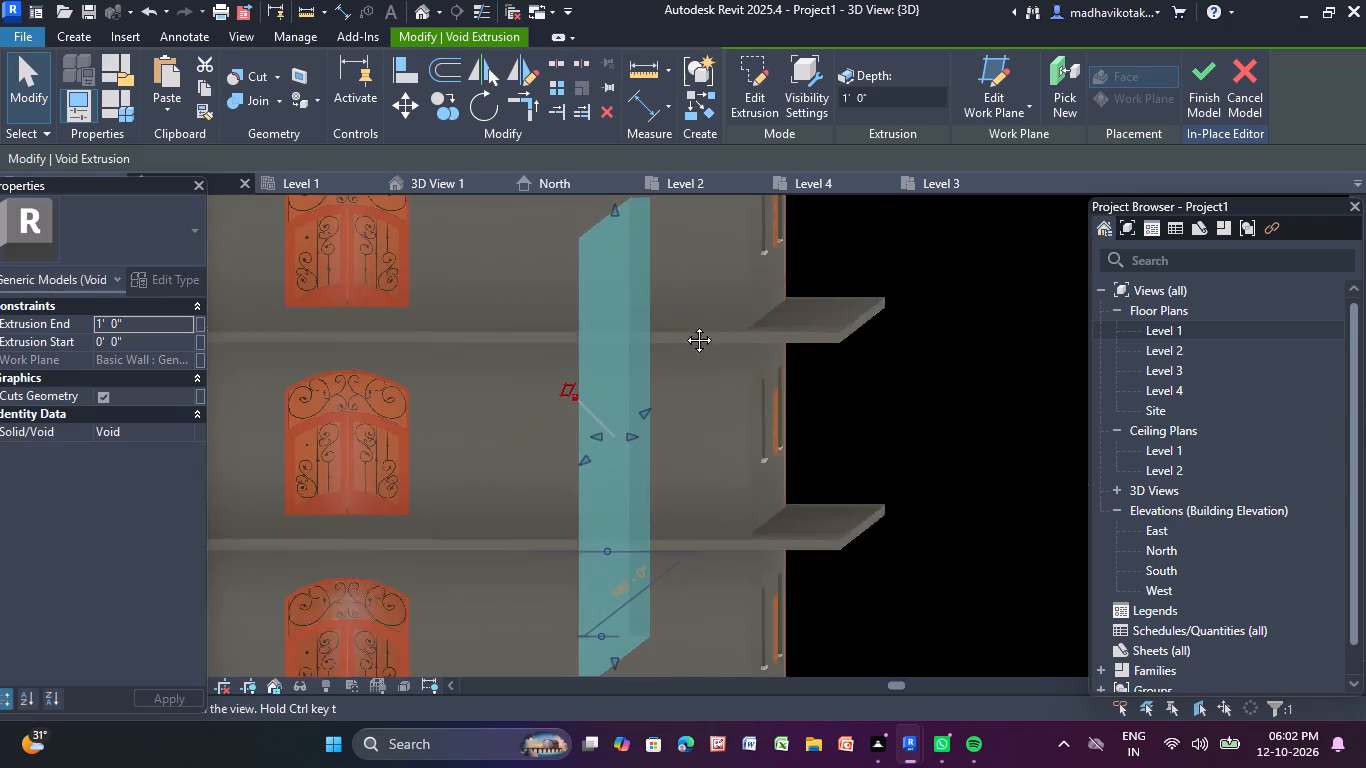
pyautogui.moveTo(684, 325); pyautogui.dragTo(694, 484, button='middle')
pyautogui.moveTo(630, 409); pyautogui.dragTo(636, 346)
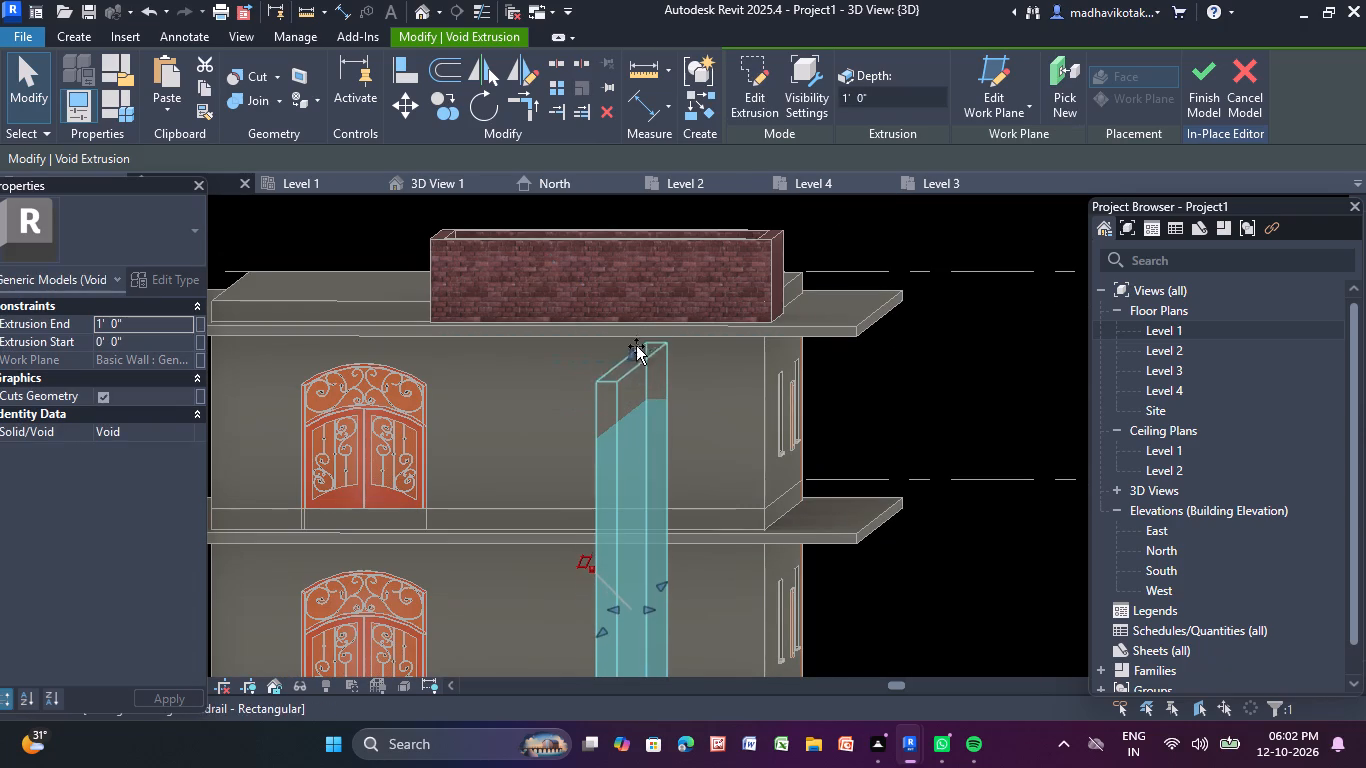
pyautogui.moveTo(636, 346); pyautogui.dragTo(642, 357)
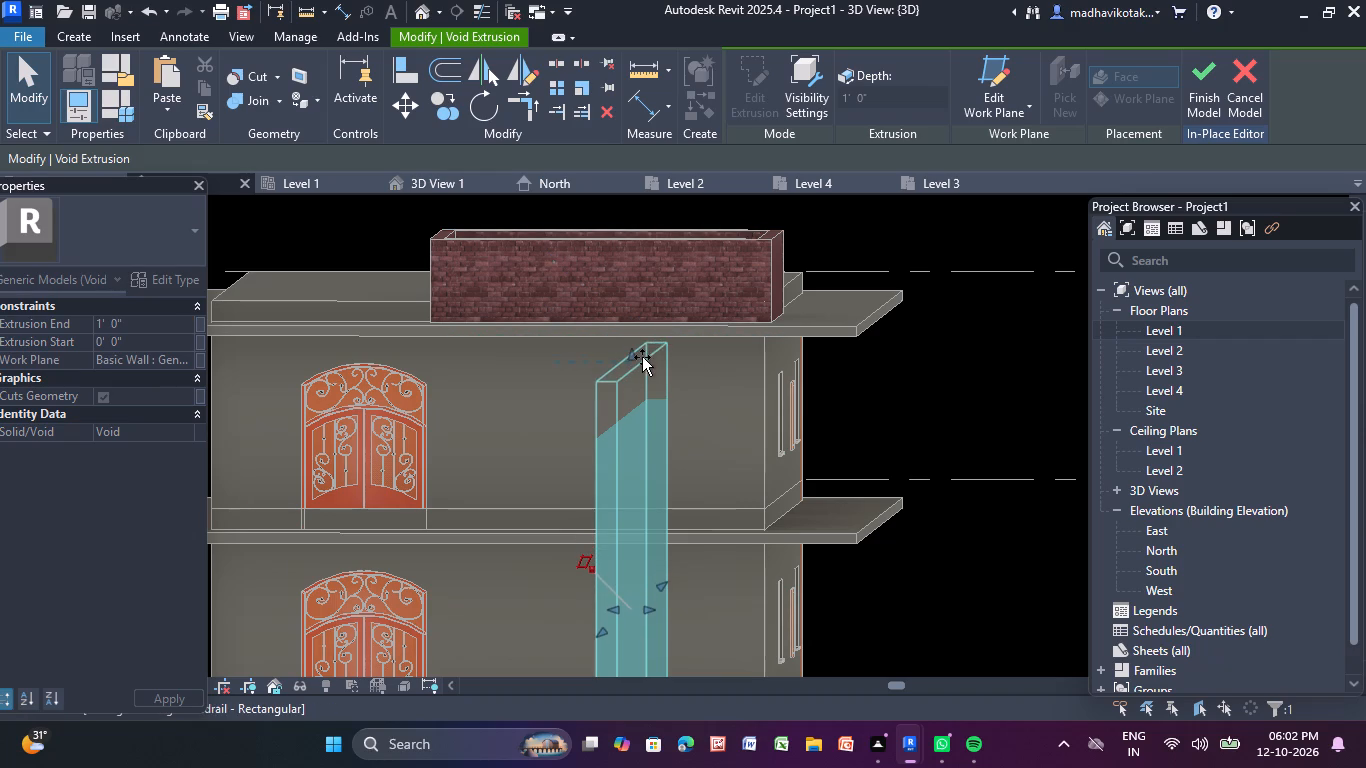
pyautogui.moveTo(642, 357); pyautogui.dragTo(643, 348)
# Stretch the bottom of the void extrusion down to the projecting slab at the base of Level 1.
pyautogui.scroll(-1, 690, 449)
pyautogui.moveTo(689, 446); pyautogui.dragTo(660, 294, button='middle')
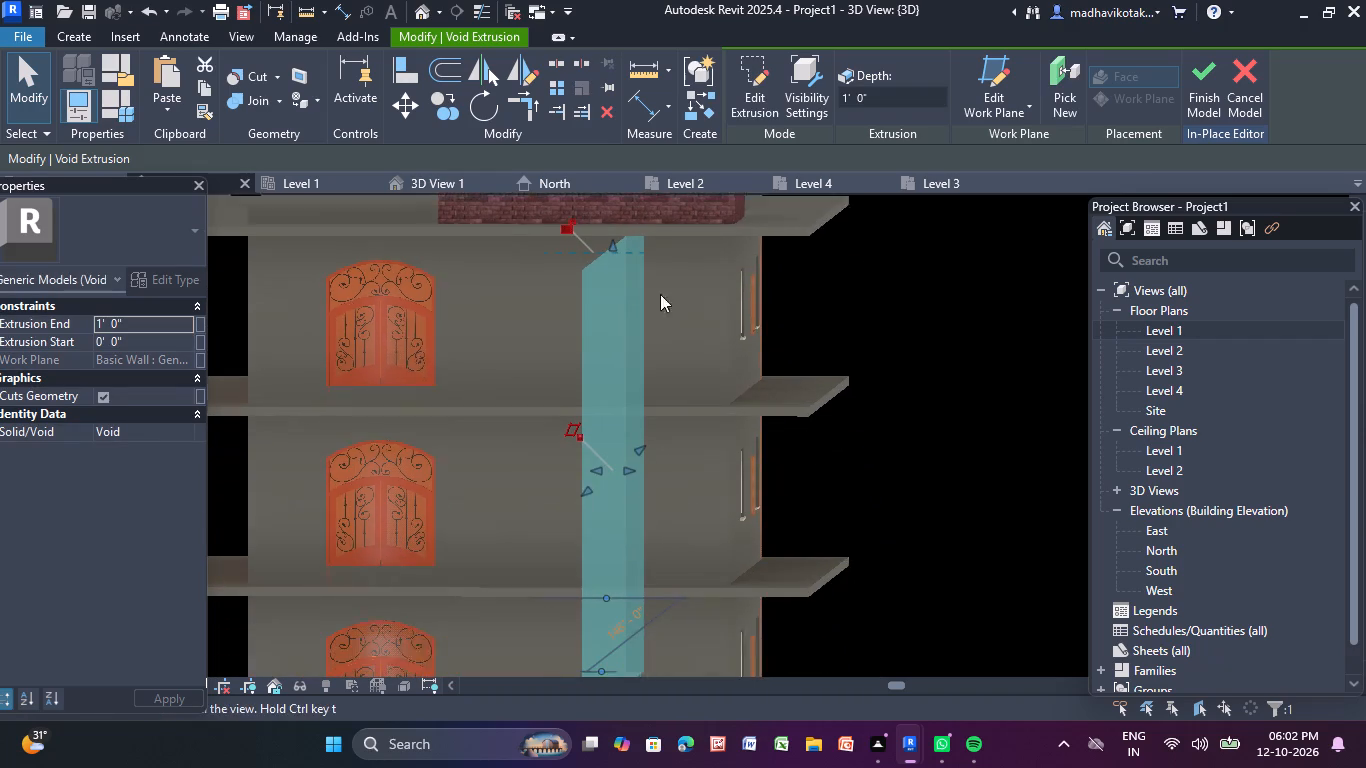
pyautogui.moveTo(660, 294); pyautogui.dragTo(660, 298, button='middle')
pyautogui.scroll(-2, 664, 454)
pyautogui.moveTo(665, 454); pyautogui.dragTo(635, 325, button='middle')
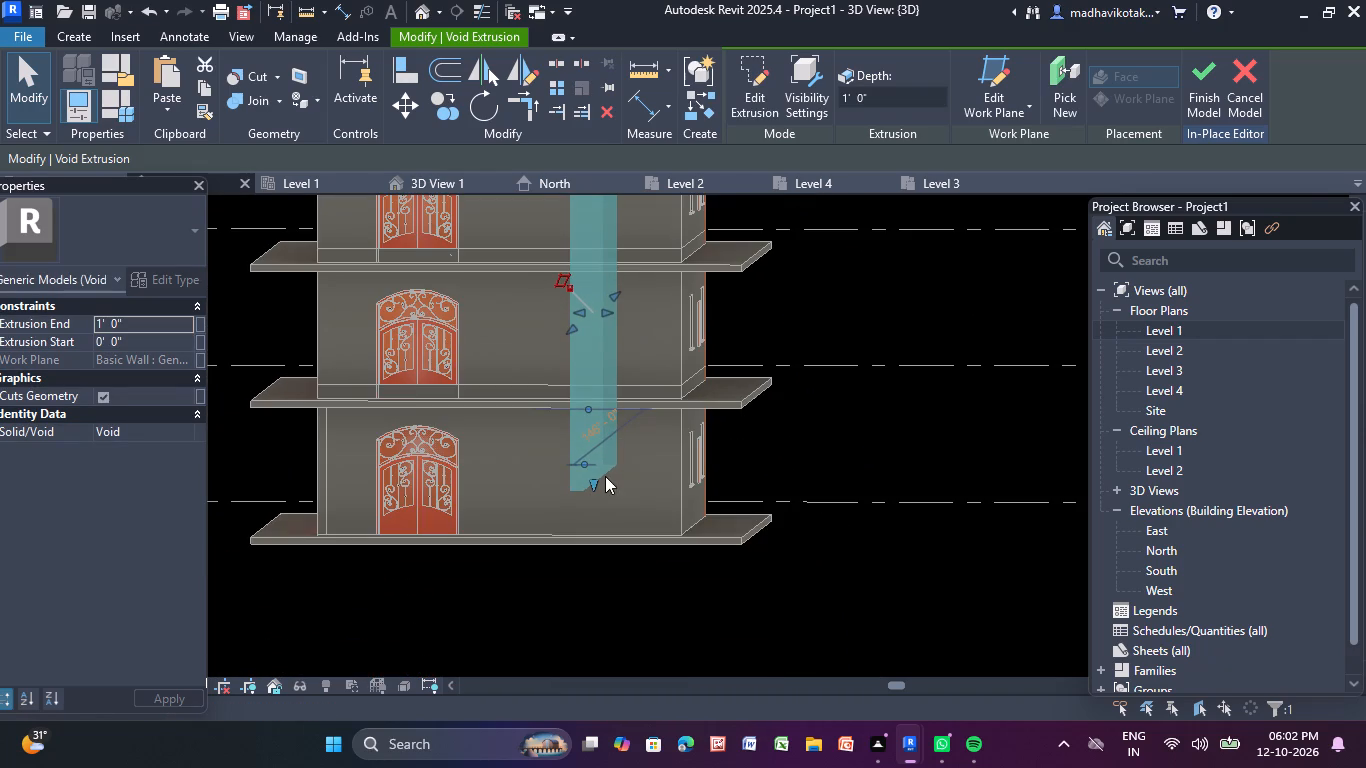
pyautogui.moveTo(592, 482); pyautogui.dragTo(593, 529)
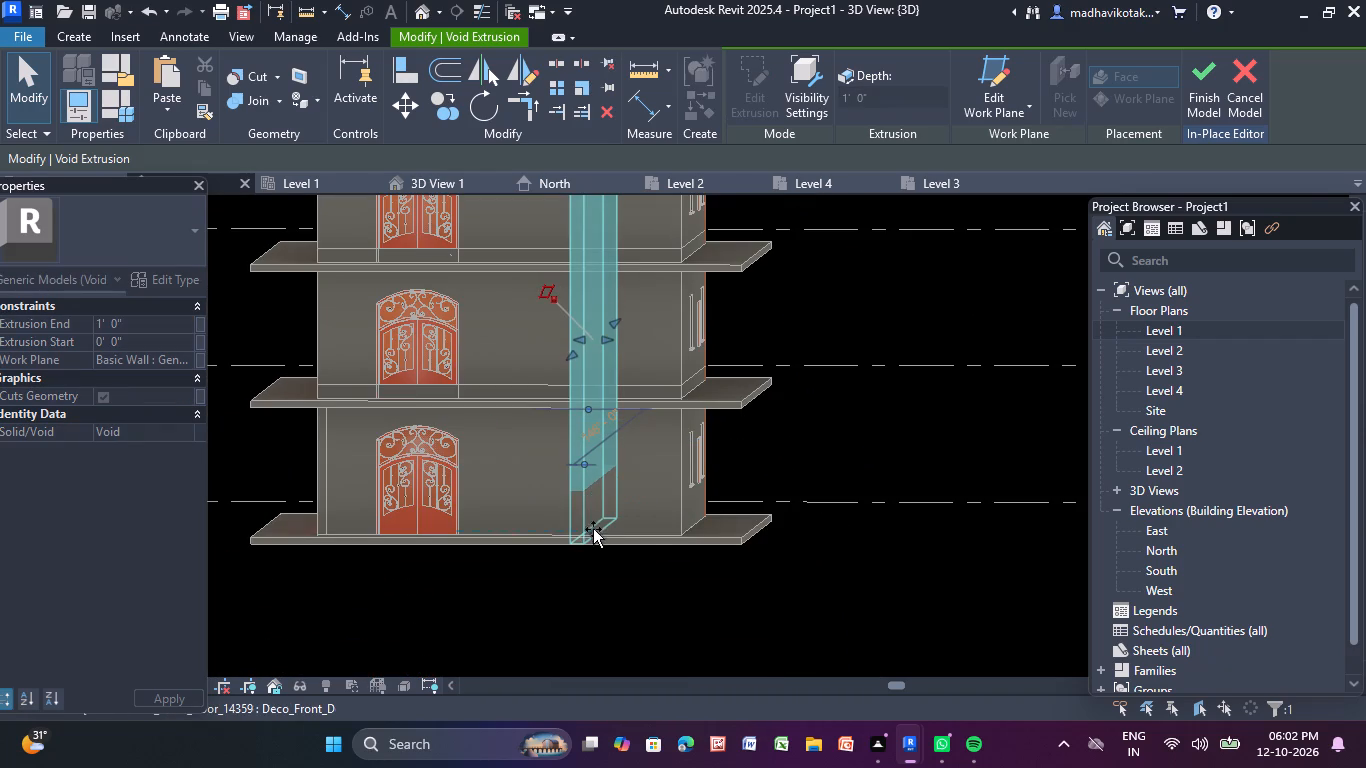
pyautogui.moveTo(593, 529); pyautogui.dragTo(593, 531)
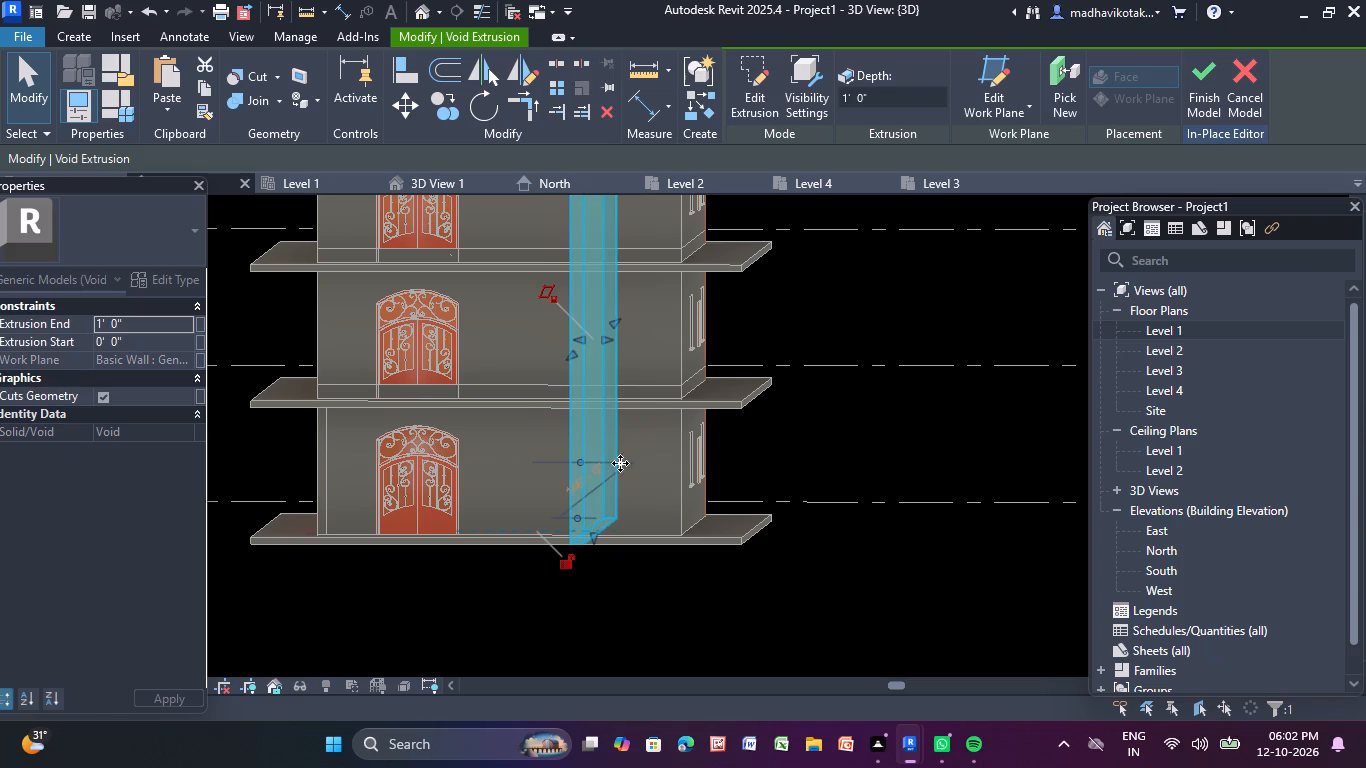
# Extend both end faces of the void extrusion outward, lengthening it mainly toward the rear of the building.
pyautogui.moveTo(613, 321); pyautogui.dragTo(622, 320)
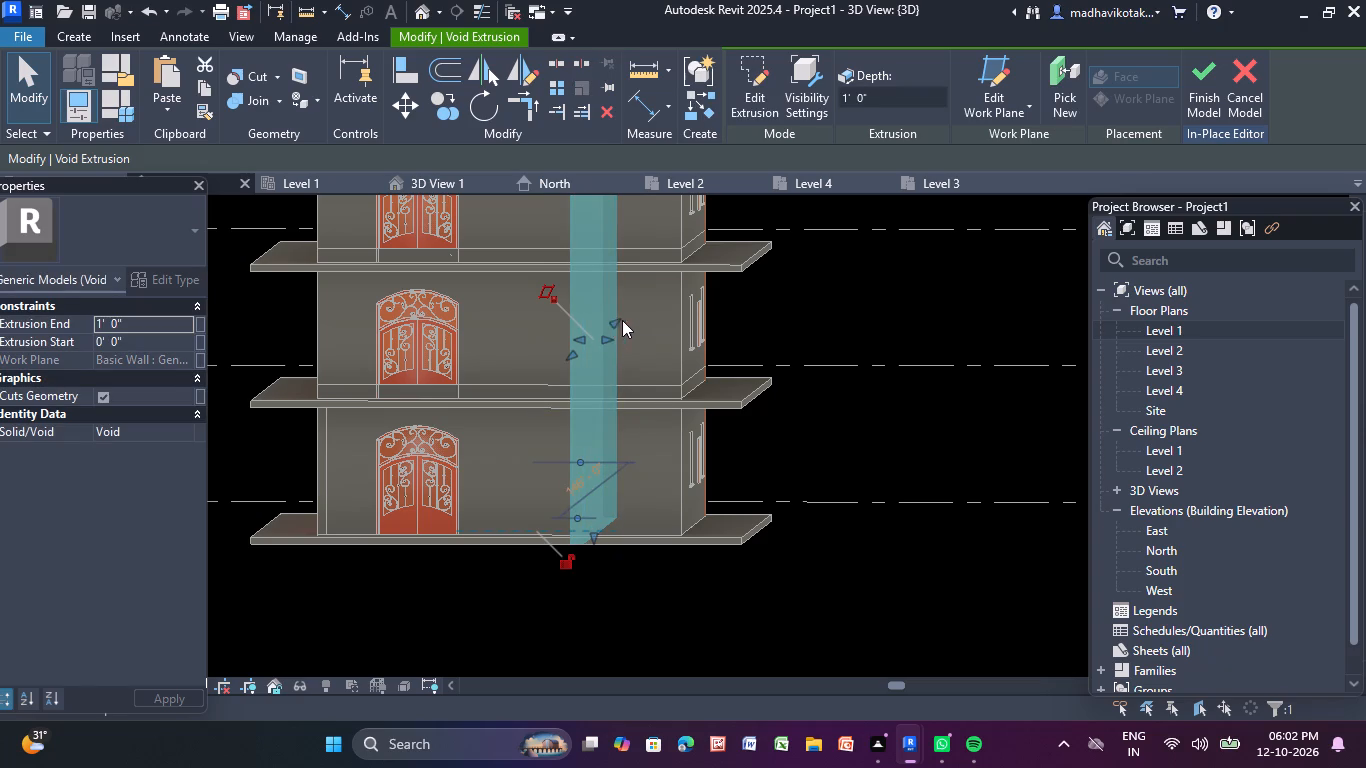
pyautogui.moveTo(622, 320); pyautogui.dragTo(687, 327)
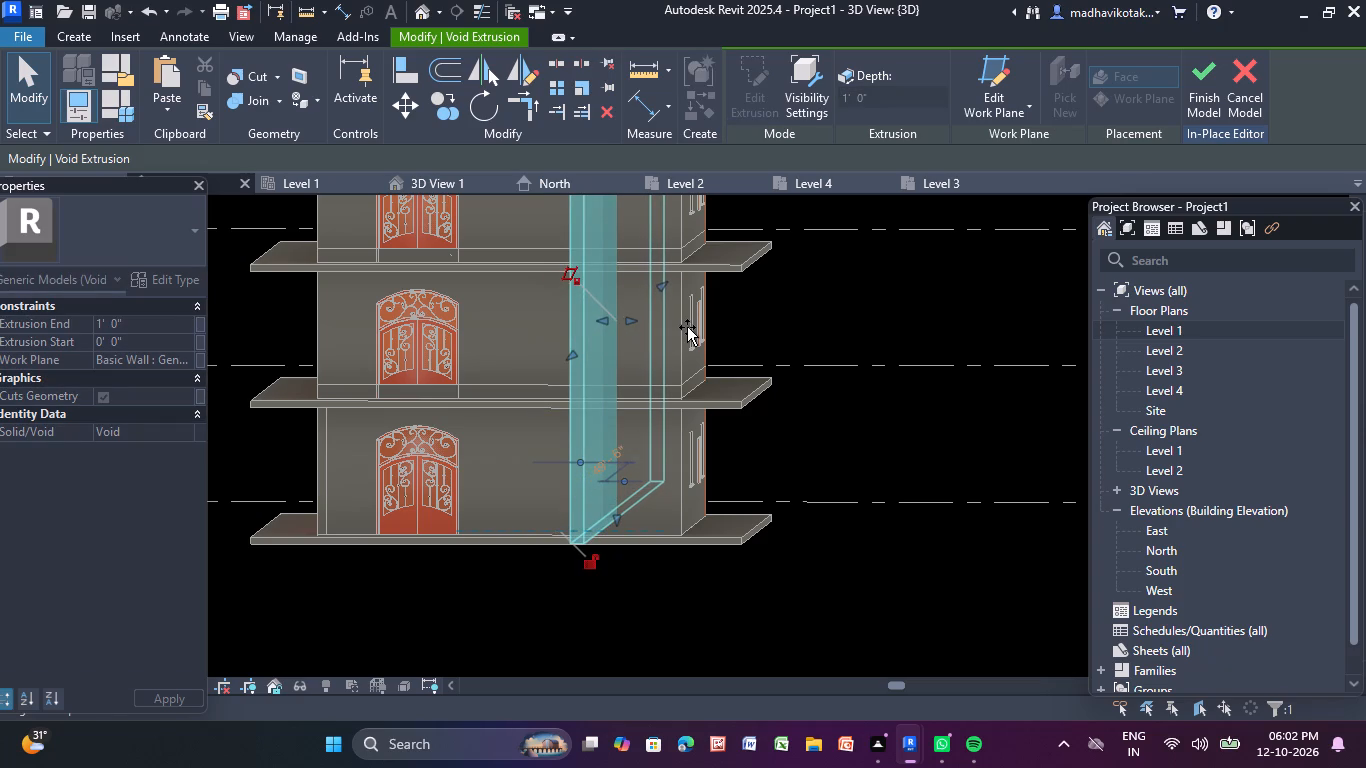
pyautogui.moveTo(571, 357); pyautogui.dragTo(561, 353)
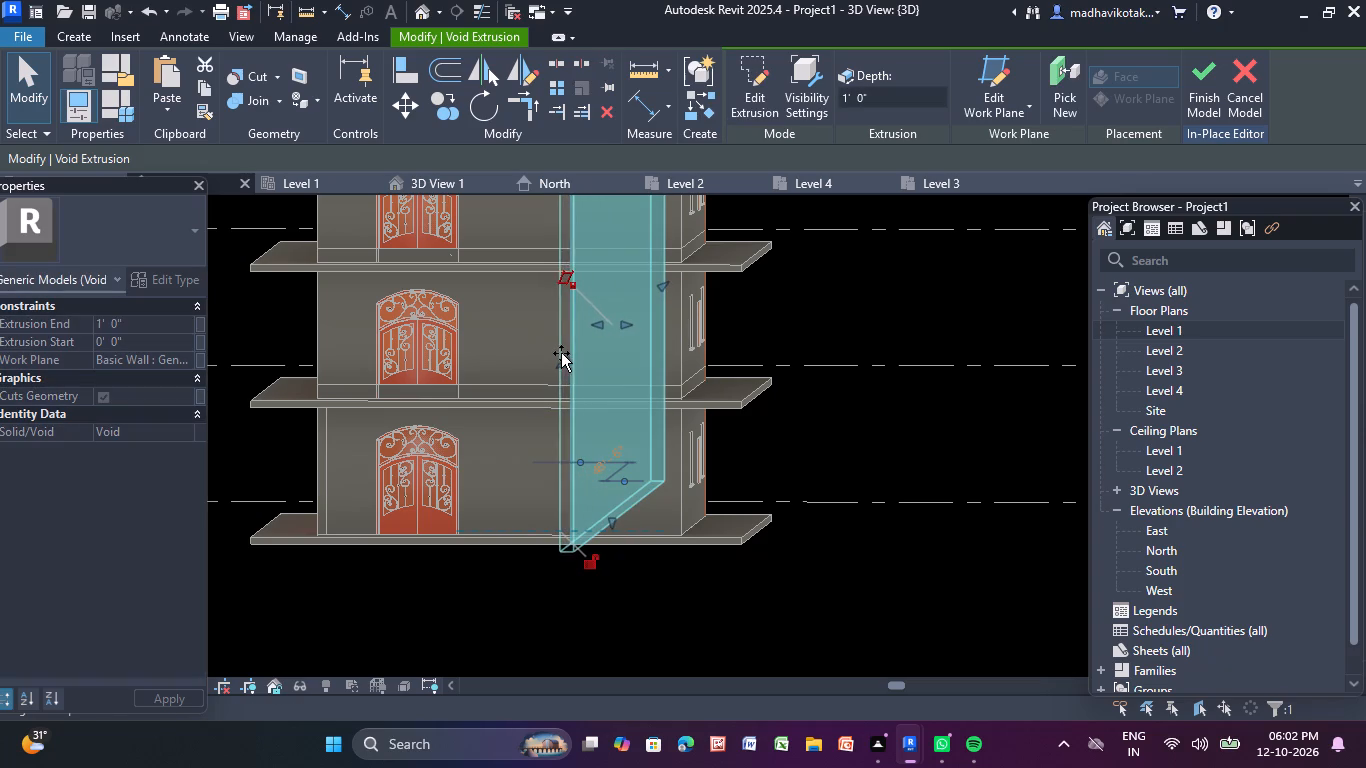
pyautogui.moveTo(561, 353); pyautogui.dragTo(551, 319)
# Lower the top of the lengthened void extrusion so that it sits below the roof slab.
pyautogui.moveTo(660, 290); pyautogui.dragTo(652, 425, button='middle')
pyautogui.scroll(1, 651, 426)
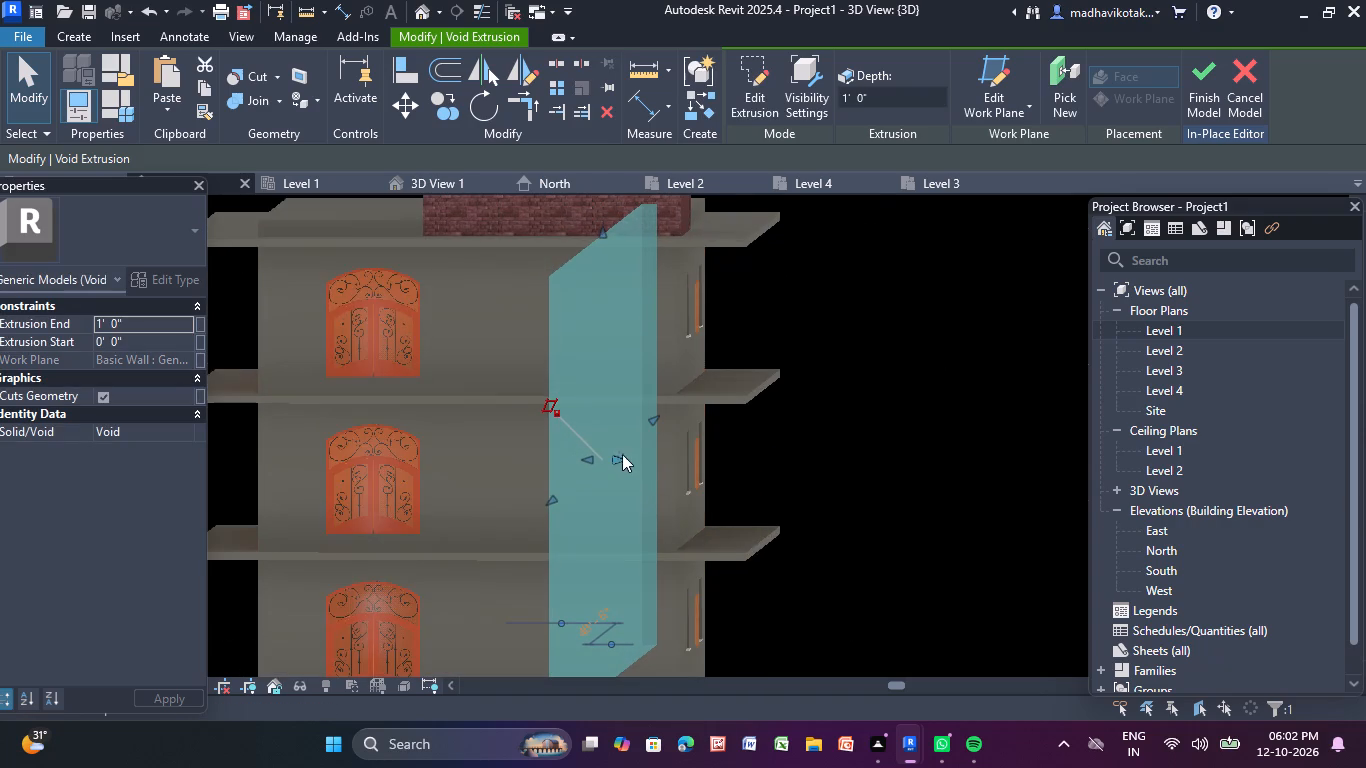
pyautogui.click(617, 456)
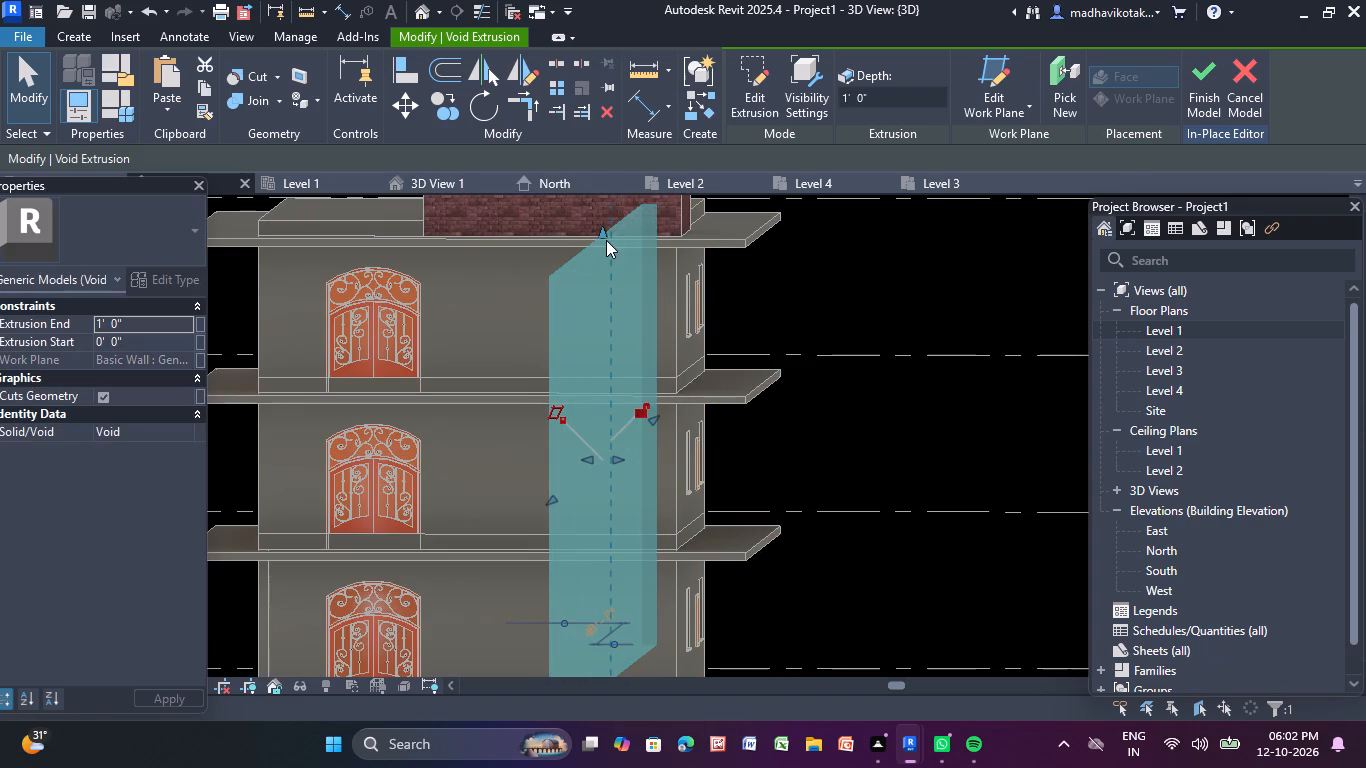
pyautogui.moveTo(600, 233); pyautogui.dragTo(599, 281)
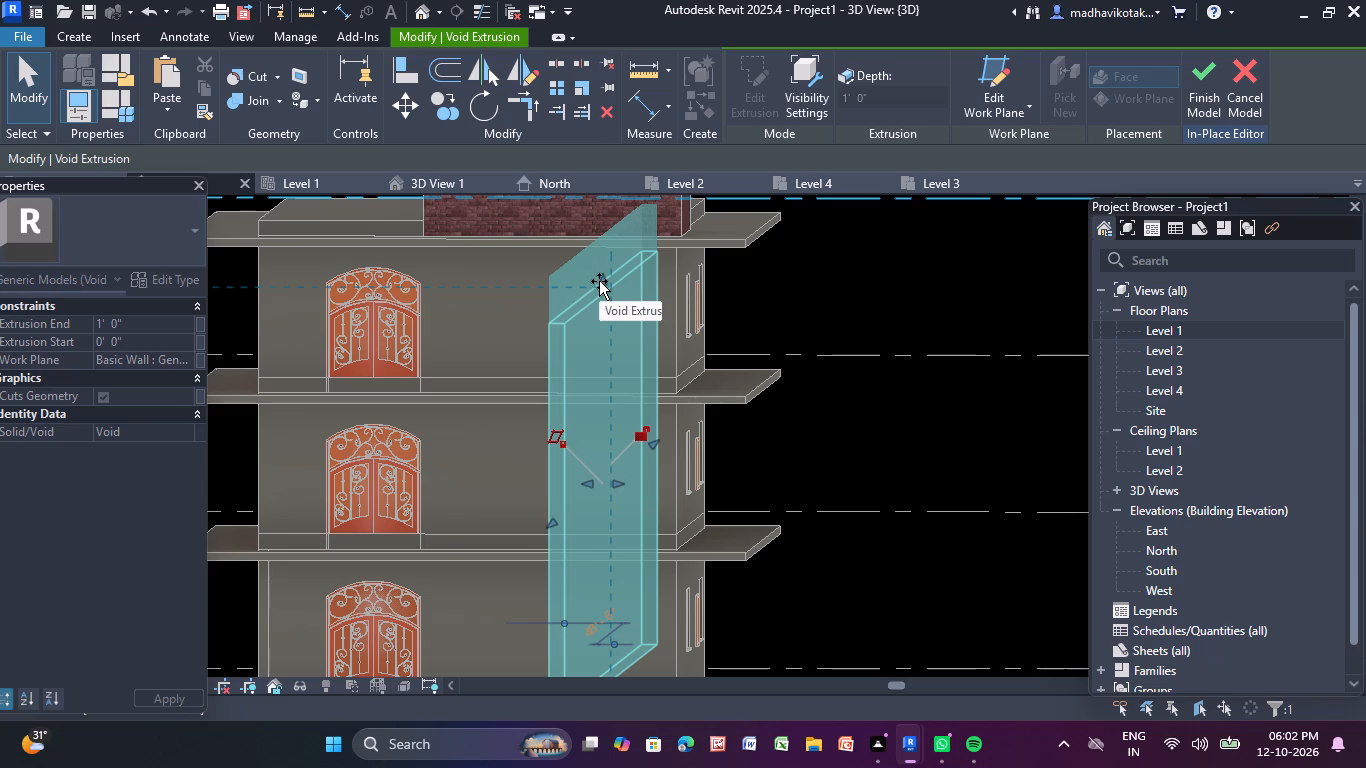
pyautogui.moveTo(599, 281); pyautogui.dragTo(599, 274)
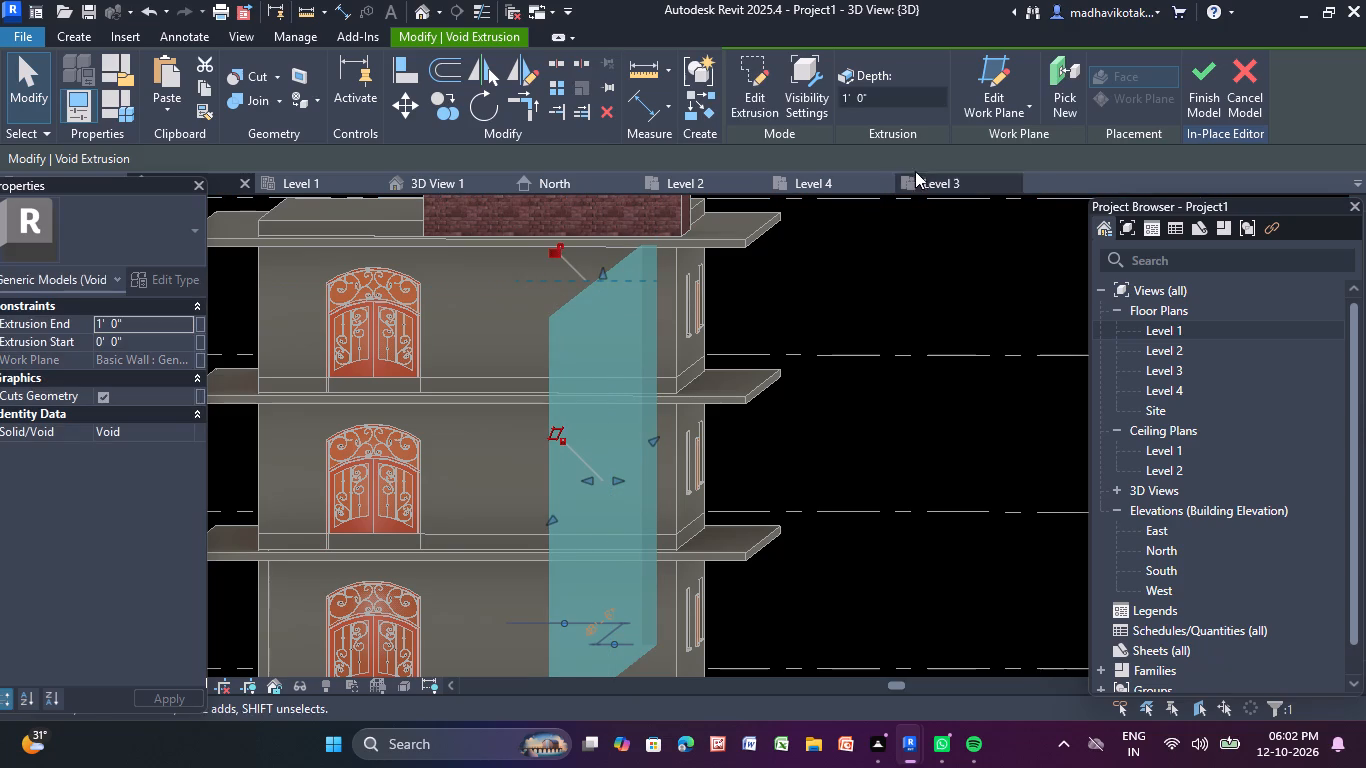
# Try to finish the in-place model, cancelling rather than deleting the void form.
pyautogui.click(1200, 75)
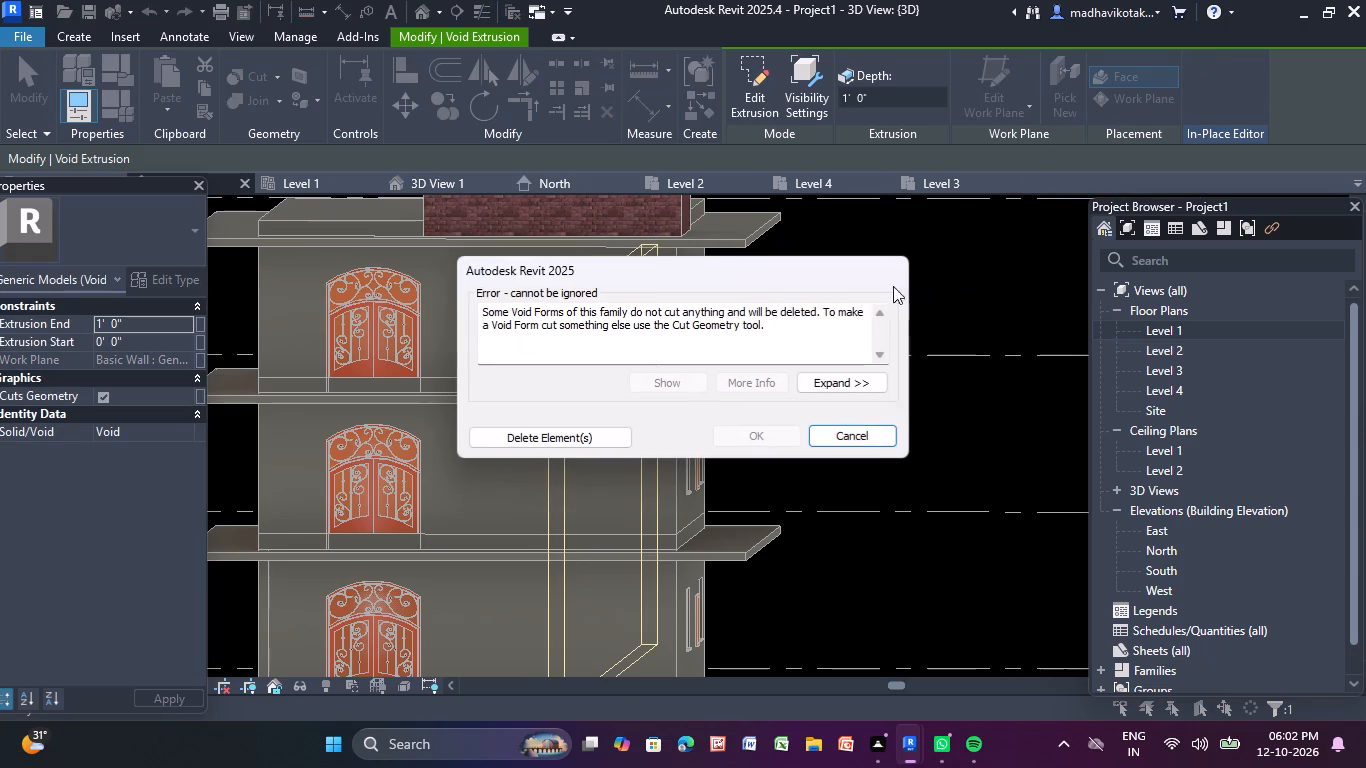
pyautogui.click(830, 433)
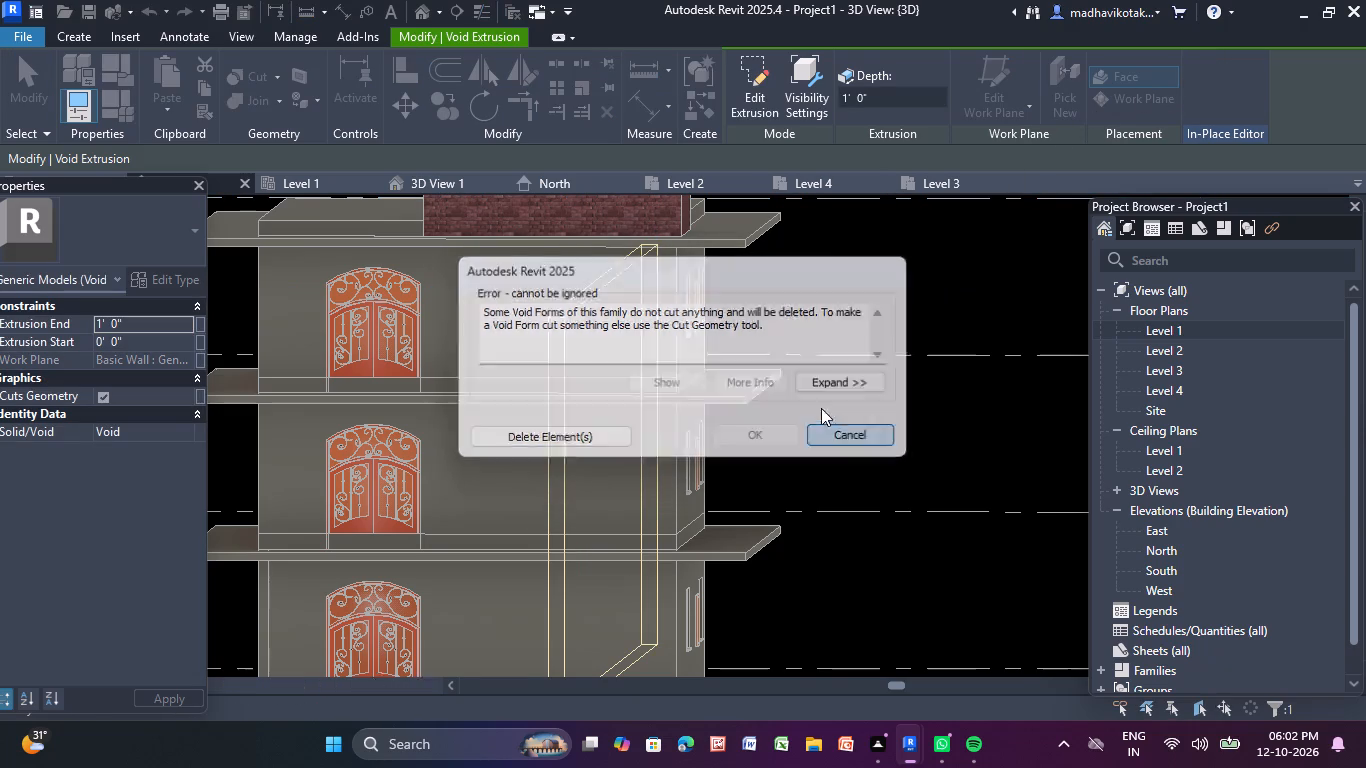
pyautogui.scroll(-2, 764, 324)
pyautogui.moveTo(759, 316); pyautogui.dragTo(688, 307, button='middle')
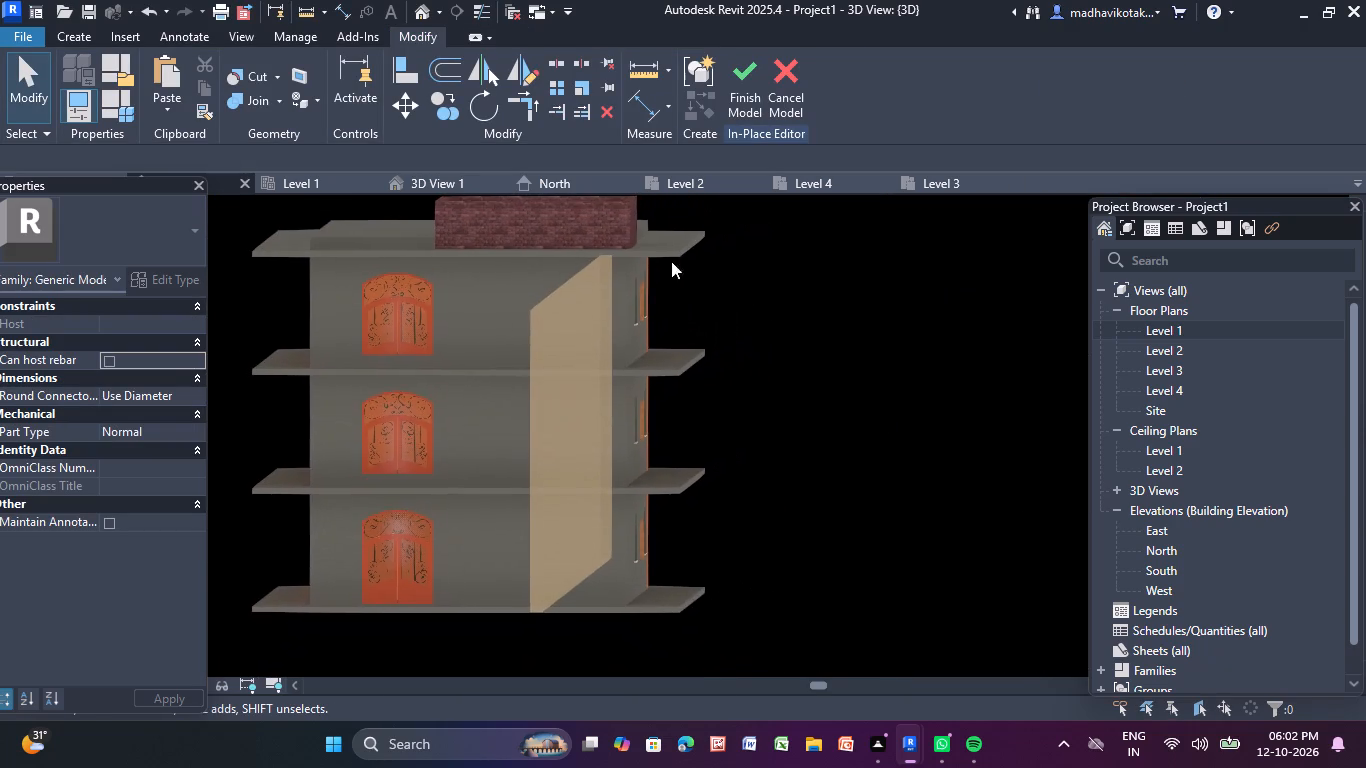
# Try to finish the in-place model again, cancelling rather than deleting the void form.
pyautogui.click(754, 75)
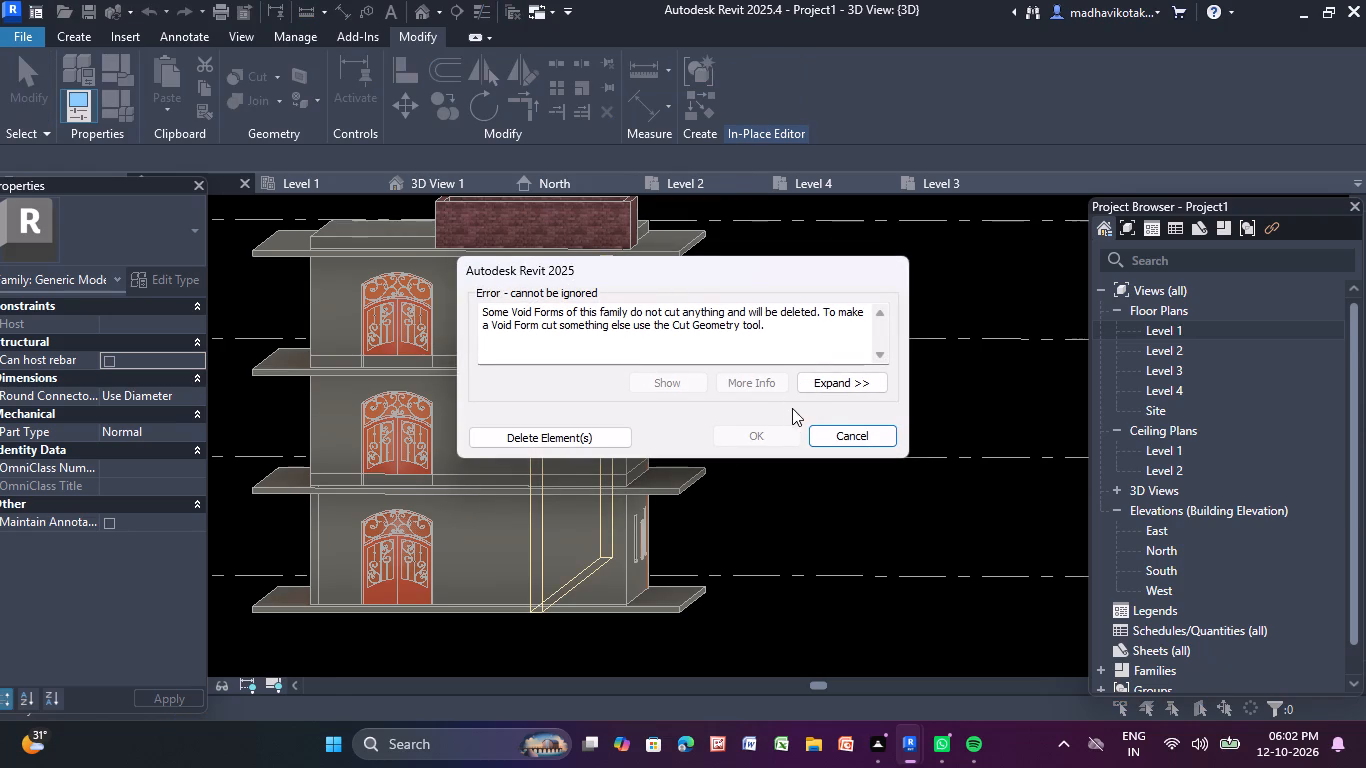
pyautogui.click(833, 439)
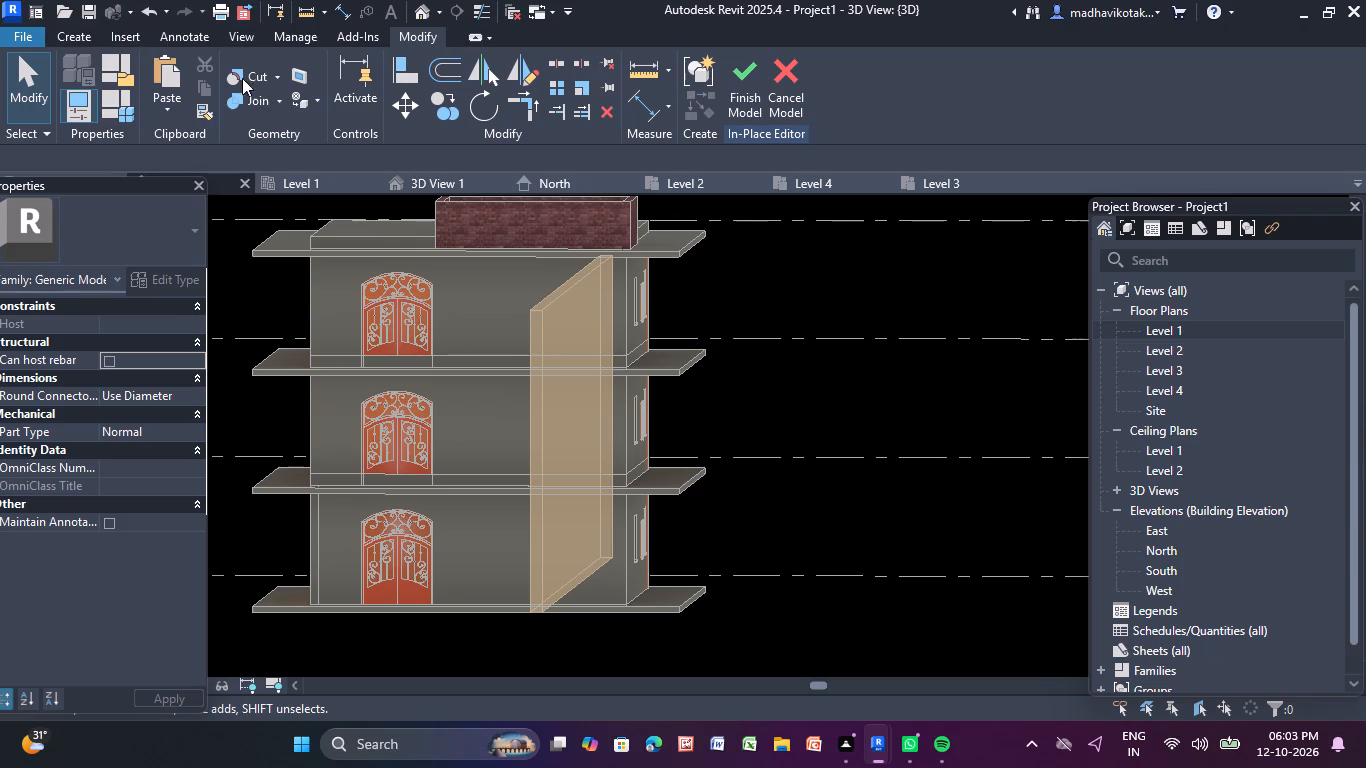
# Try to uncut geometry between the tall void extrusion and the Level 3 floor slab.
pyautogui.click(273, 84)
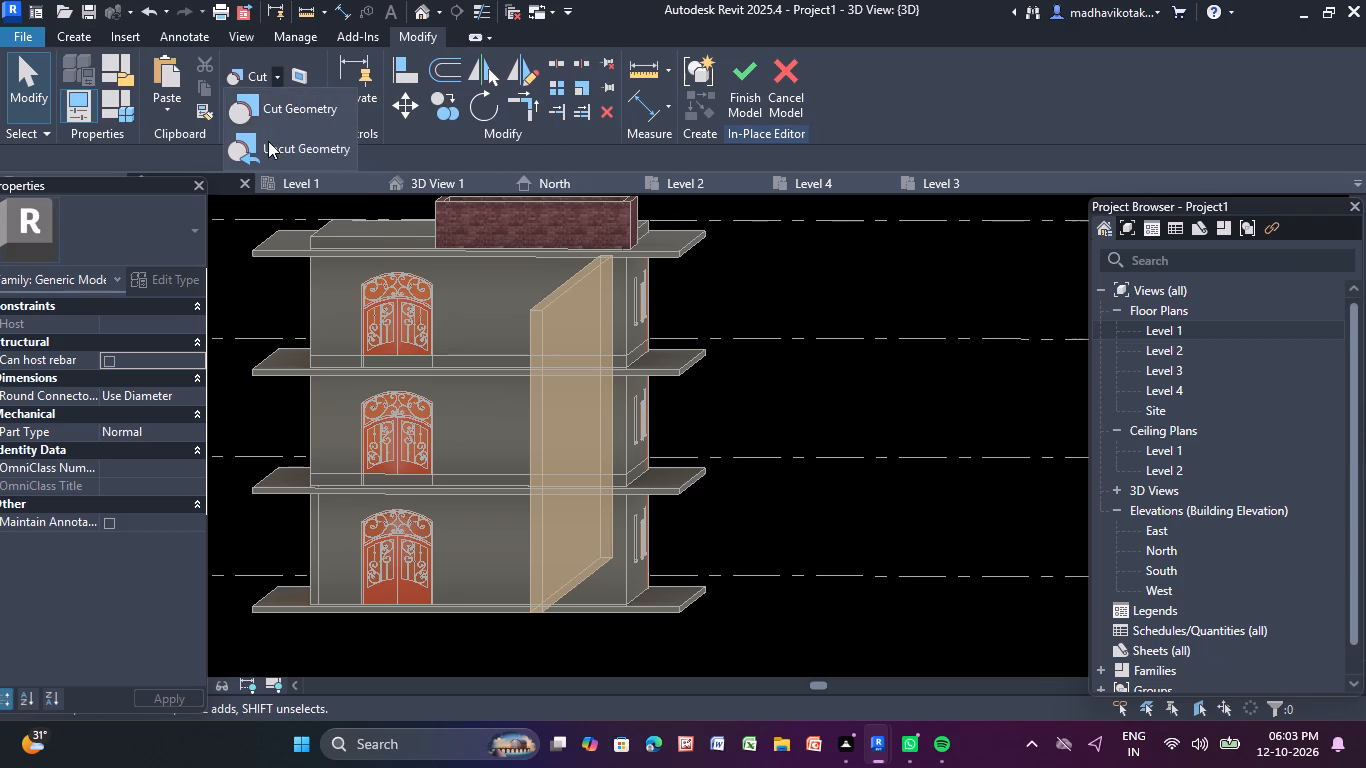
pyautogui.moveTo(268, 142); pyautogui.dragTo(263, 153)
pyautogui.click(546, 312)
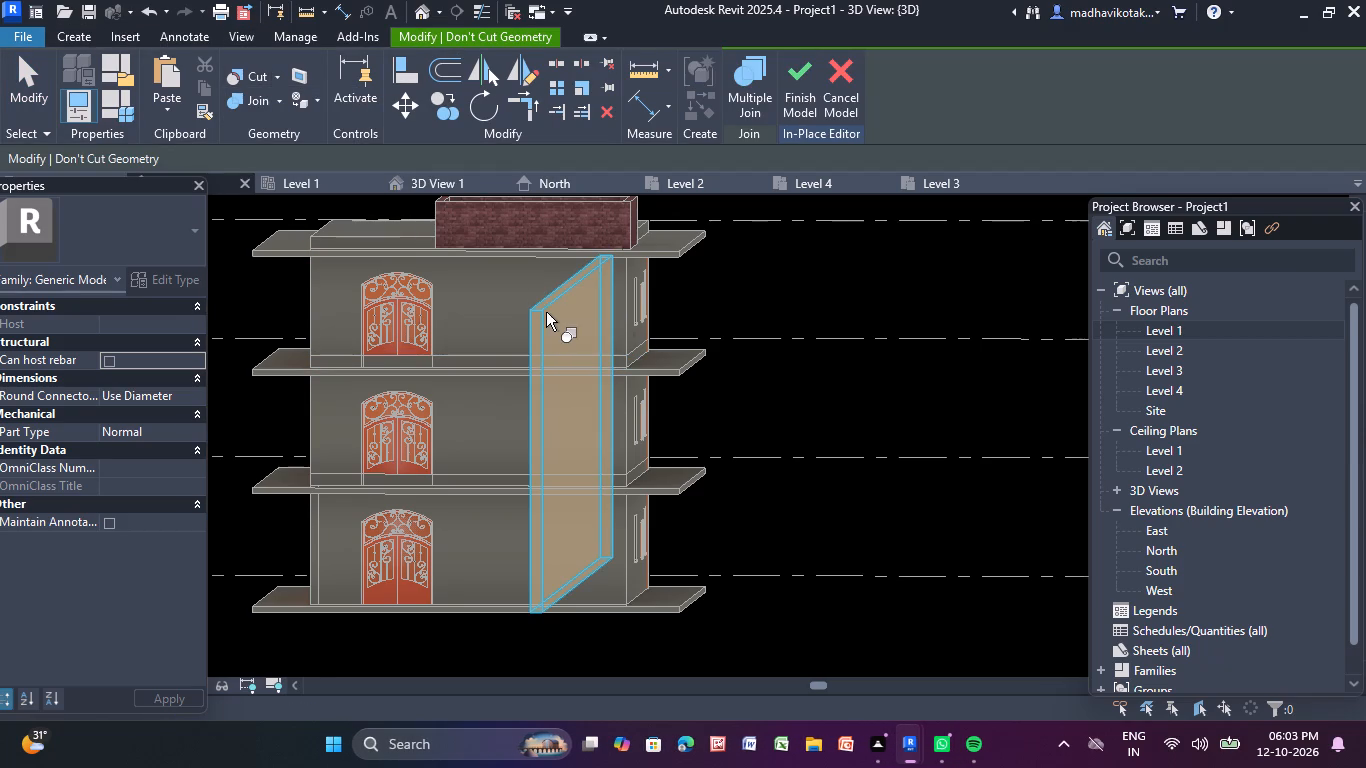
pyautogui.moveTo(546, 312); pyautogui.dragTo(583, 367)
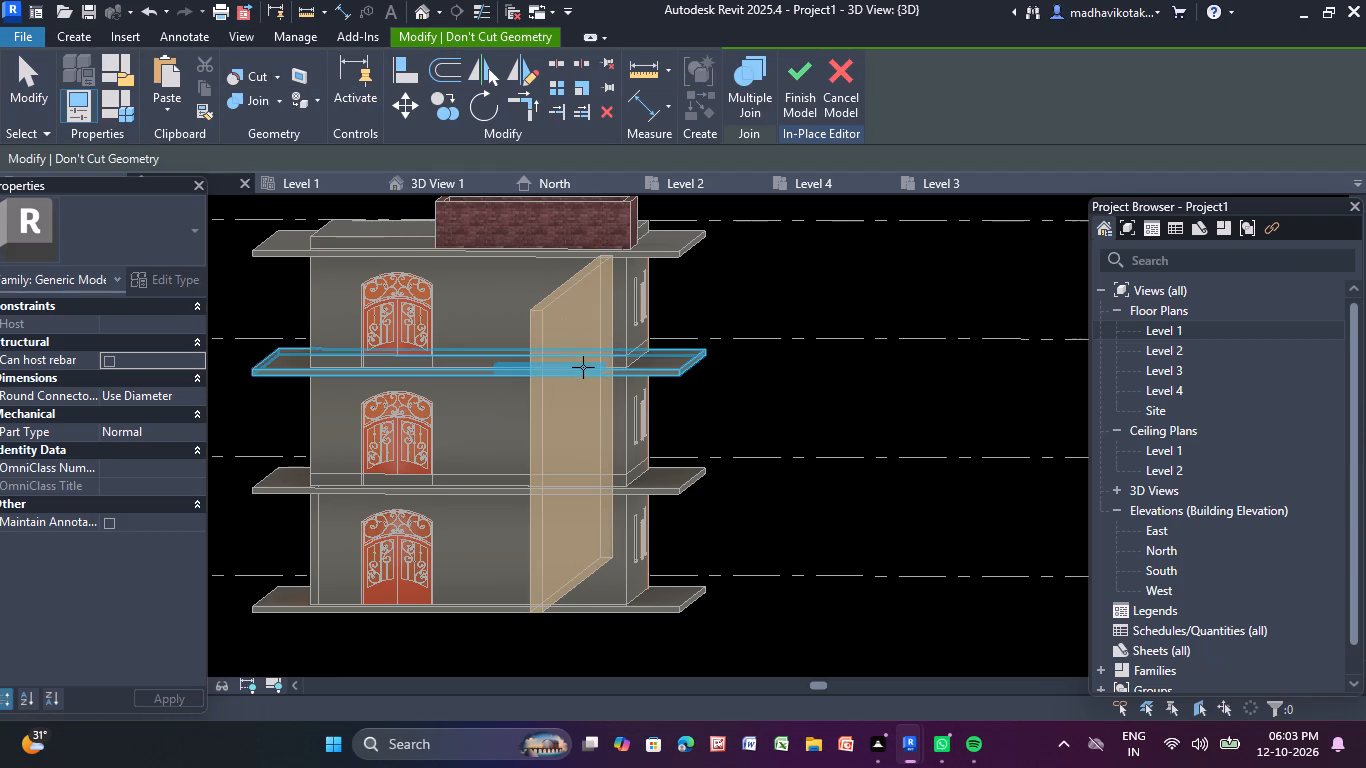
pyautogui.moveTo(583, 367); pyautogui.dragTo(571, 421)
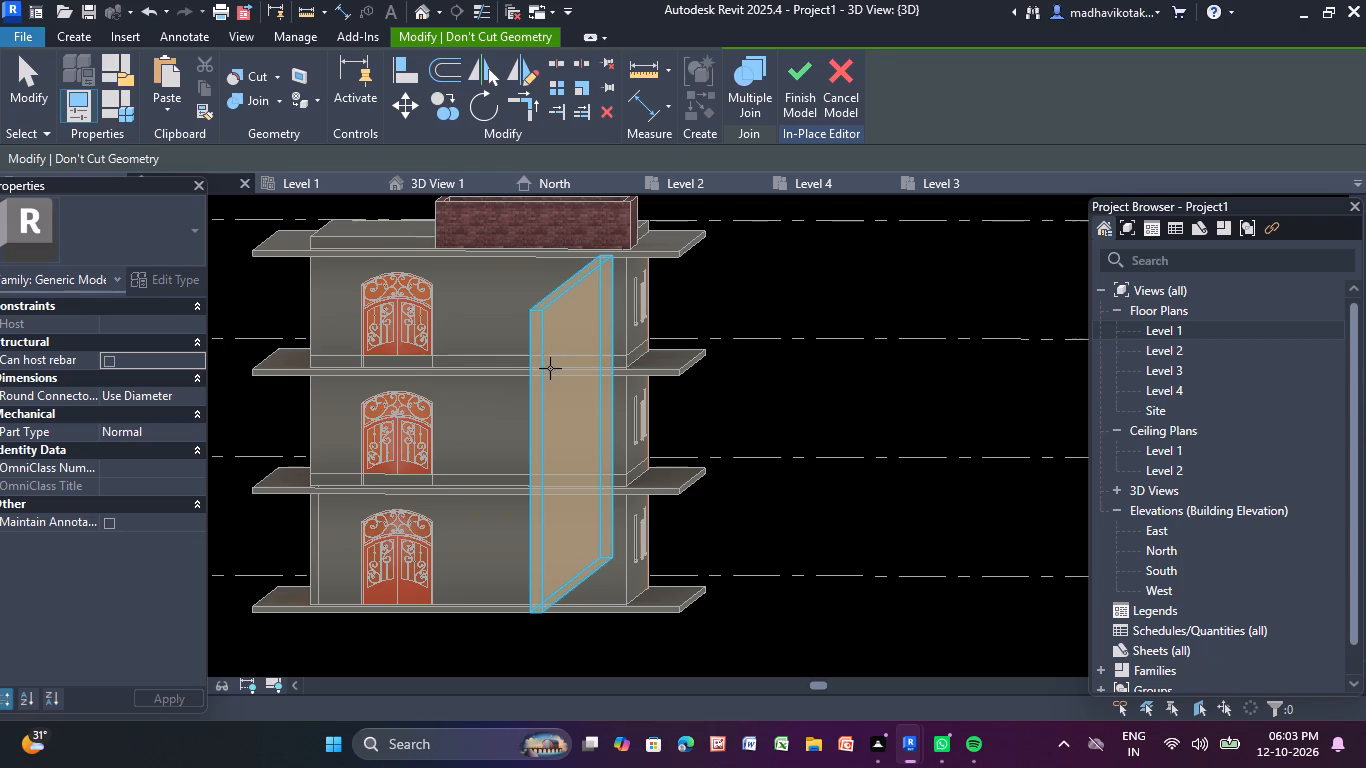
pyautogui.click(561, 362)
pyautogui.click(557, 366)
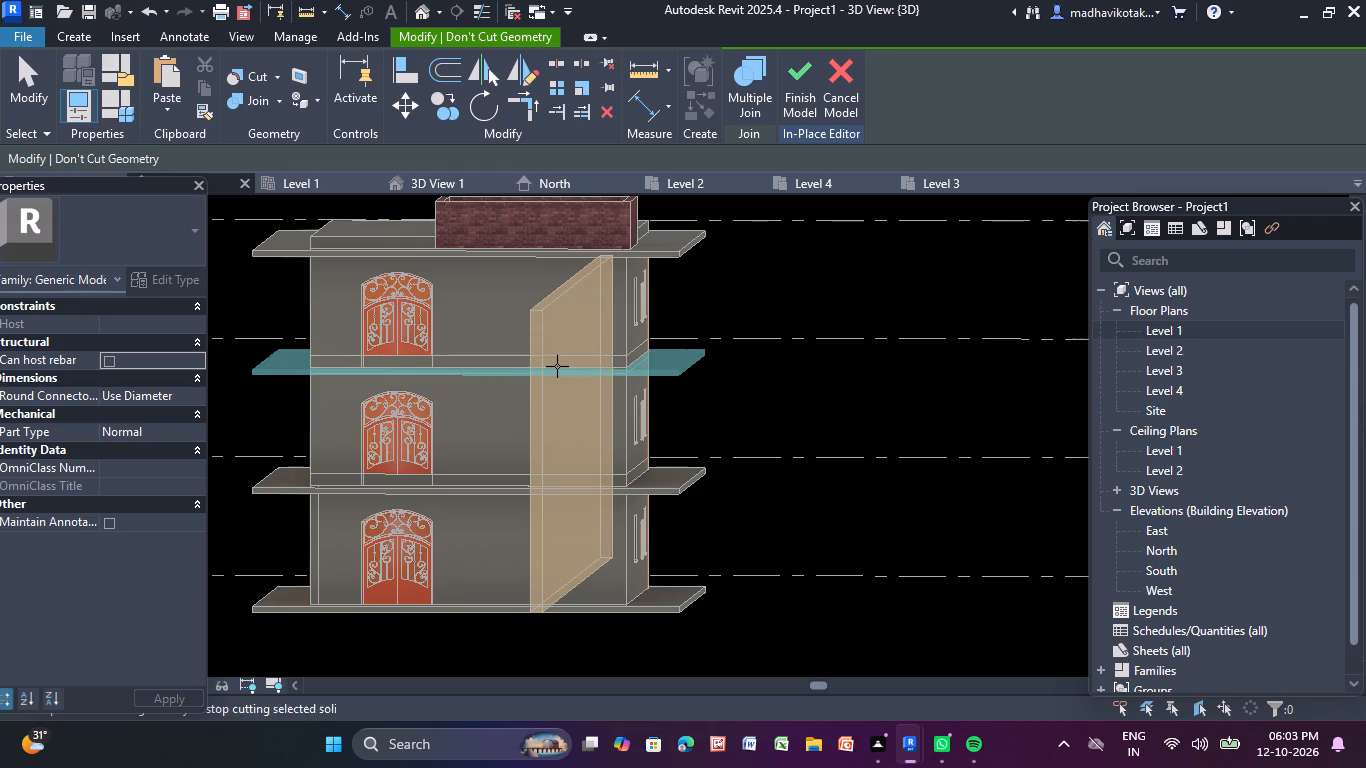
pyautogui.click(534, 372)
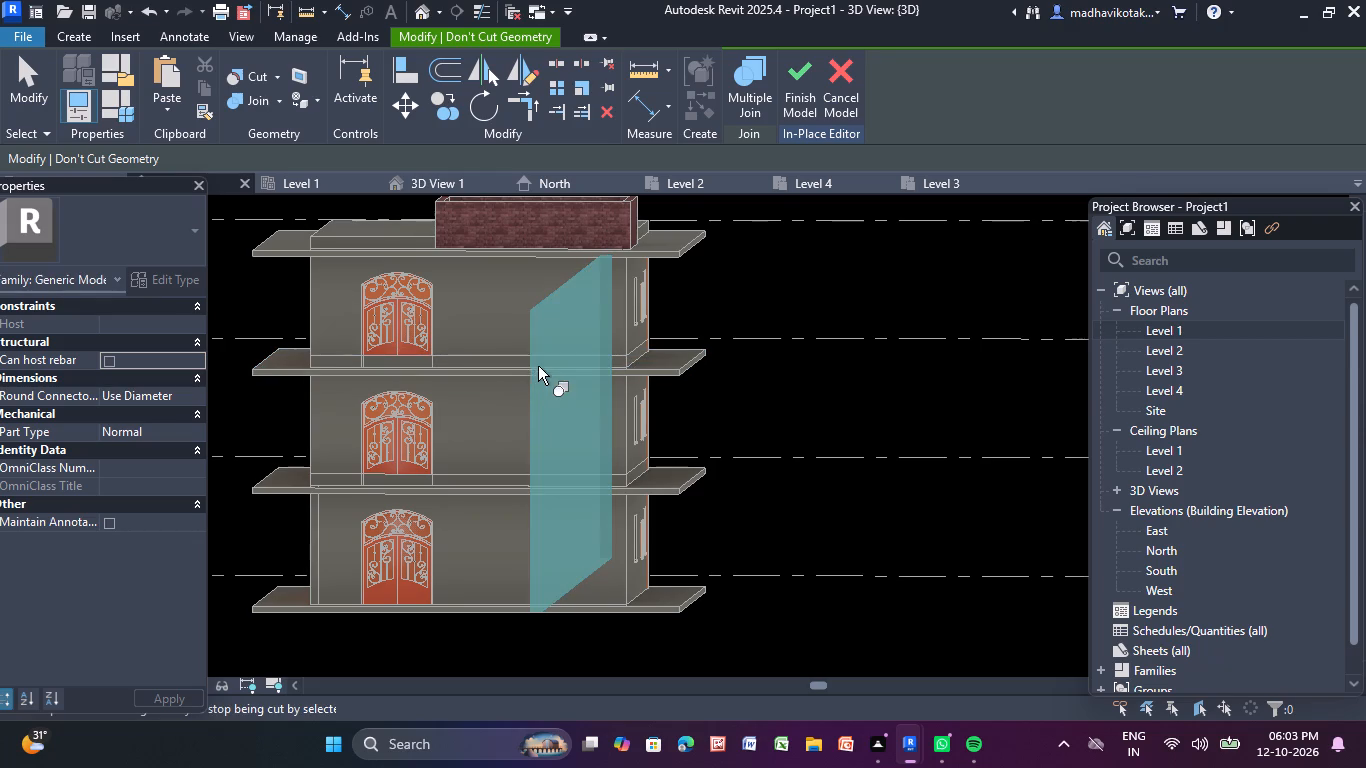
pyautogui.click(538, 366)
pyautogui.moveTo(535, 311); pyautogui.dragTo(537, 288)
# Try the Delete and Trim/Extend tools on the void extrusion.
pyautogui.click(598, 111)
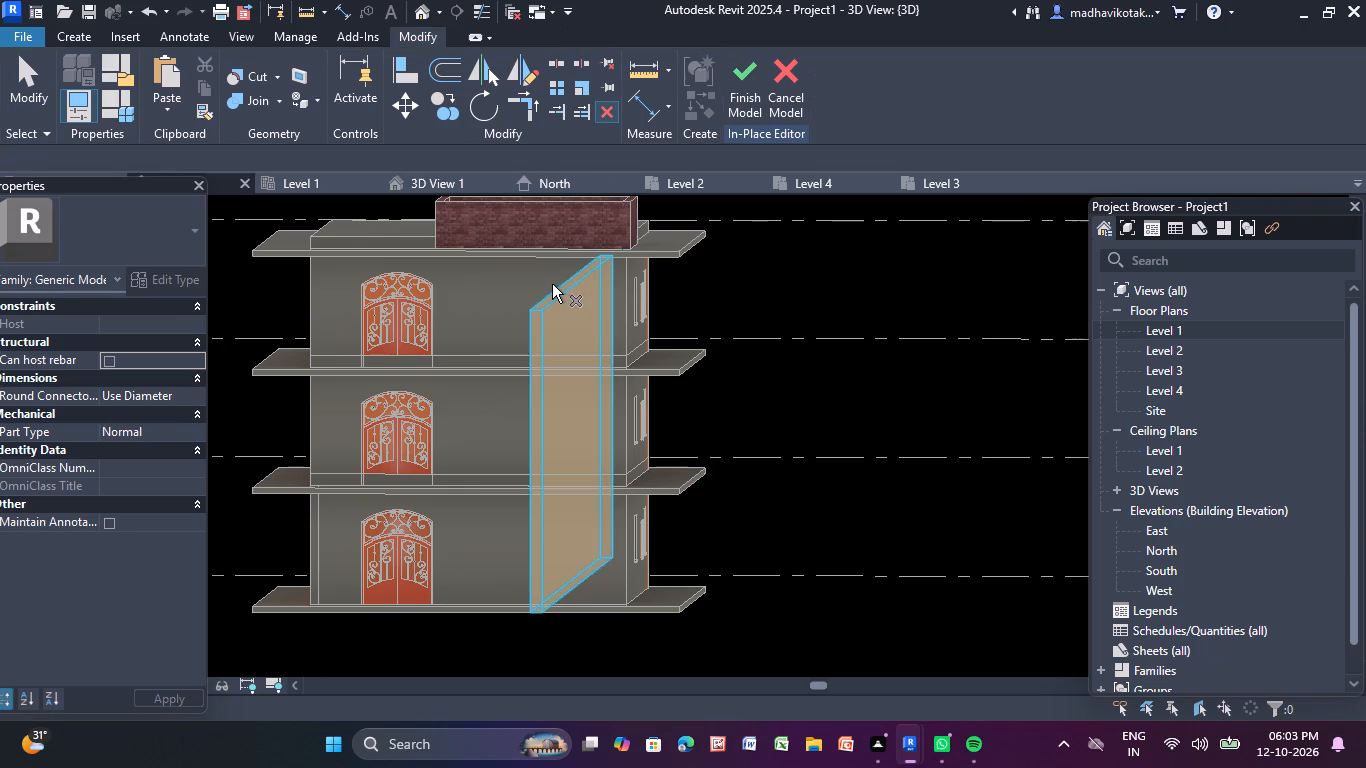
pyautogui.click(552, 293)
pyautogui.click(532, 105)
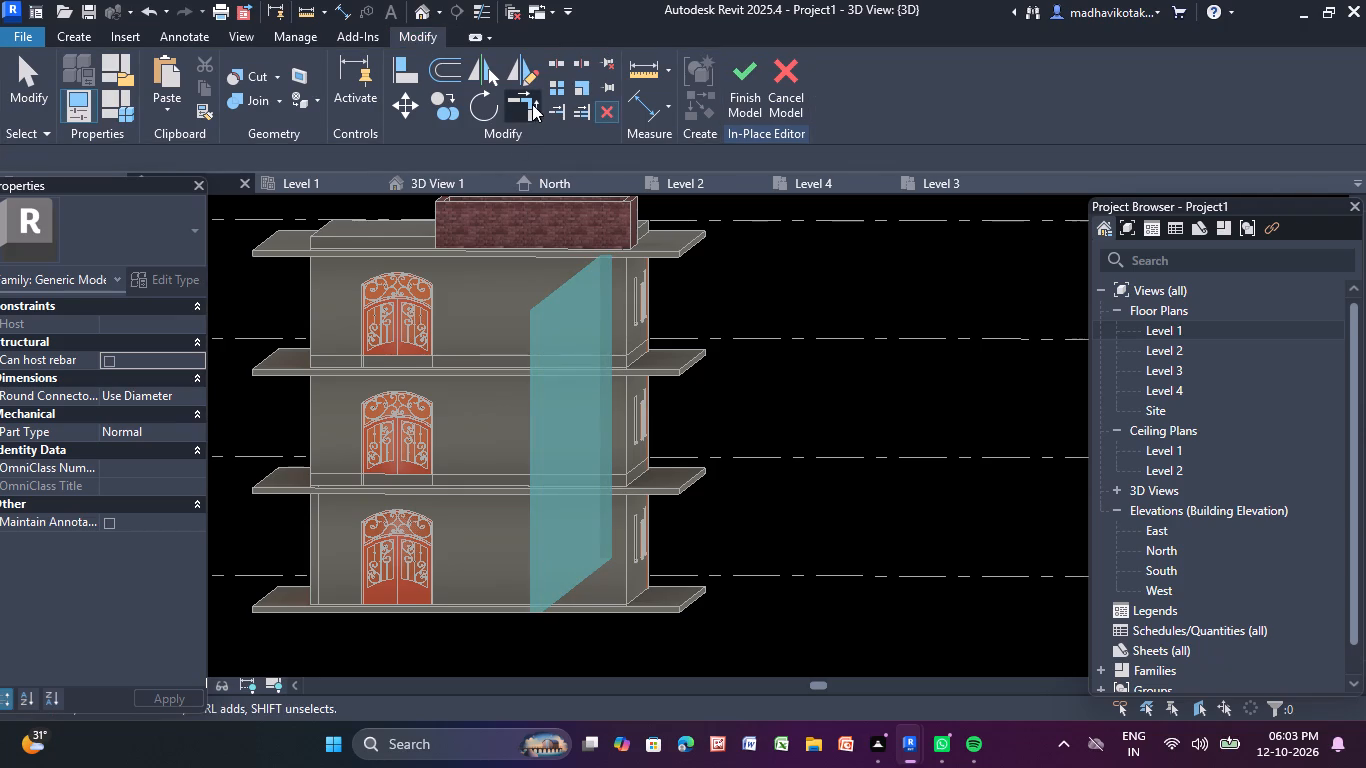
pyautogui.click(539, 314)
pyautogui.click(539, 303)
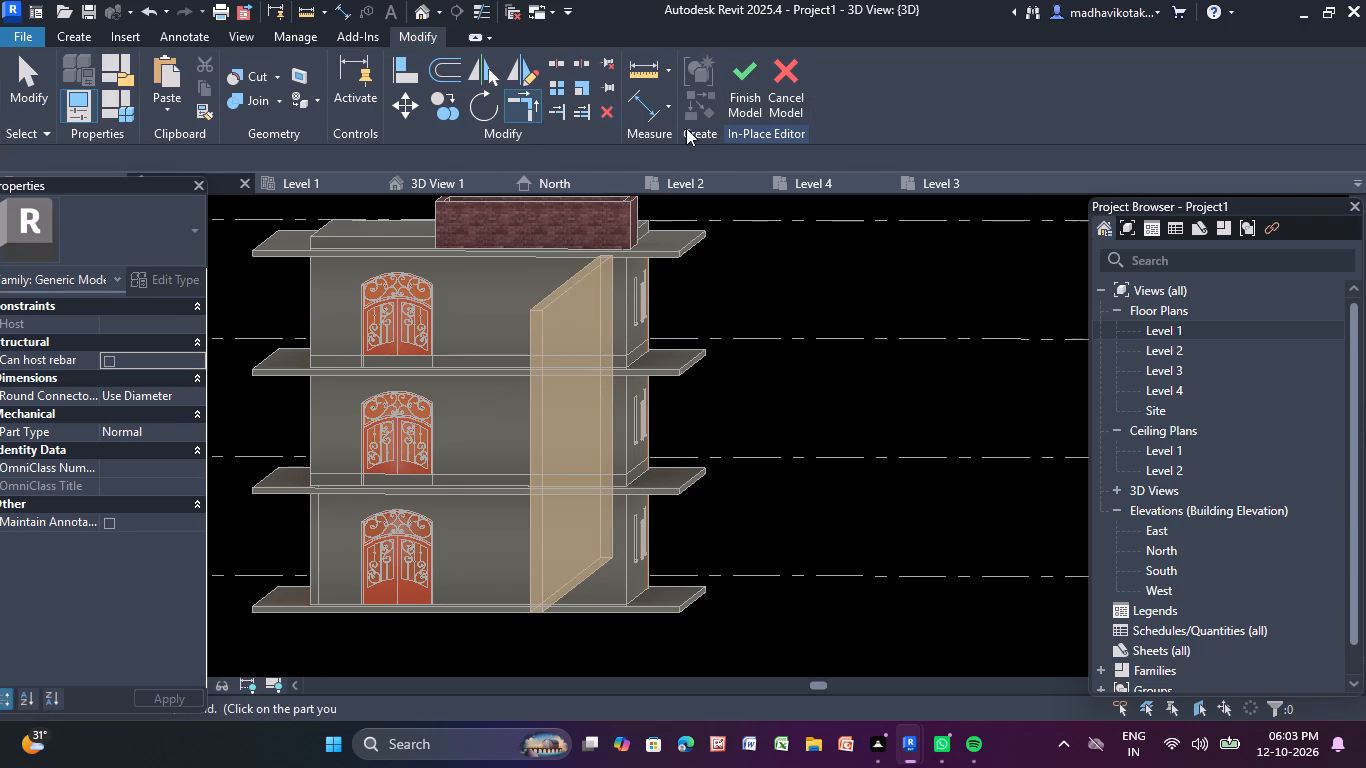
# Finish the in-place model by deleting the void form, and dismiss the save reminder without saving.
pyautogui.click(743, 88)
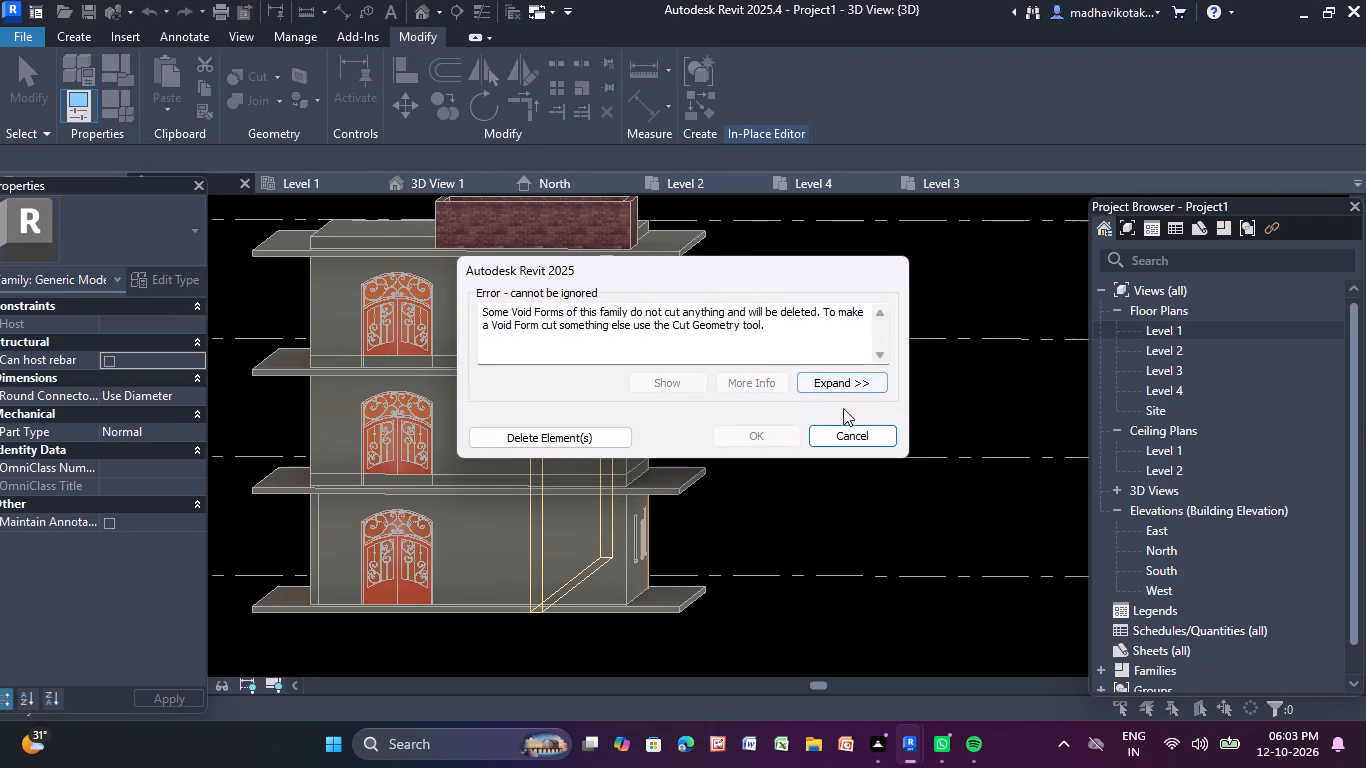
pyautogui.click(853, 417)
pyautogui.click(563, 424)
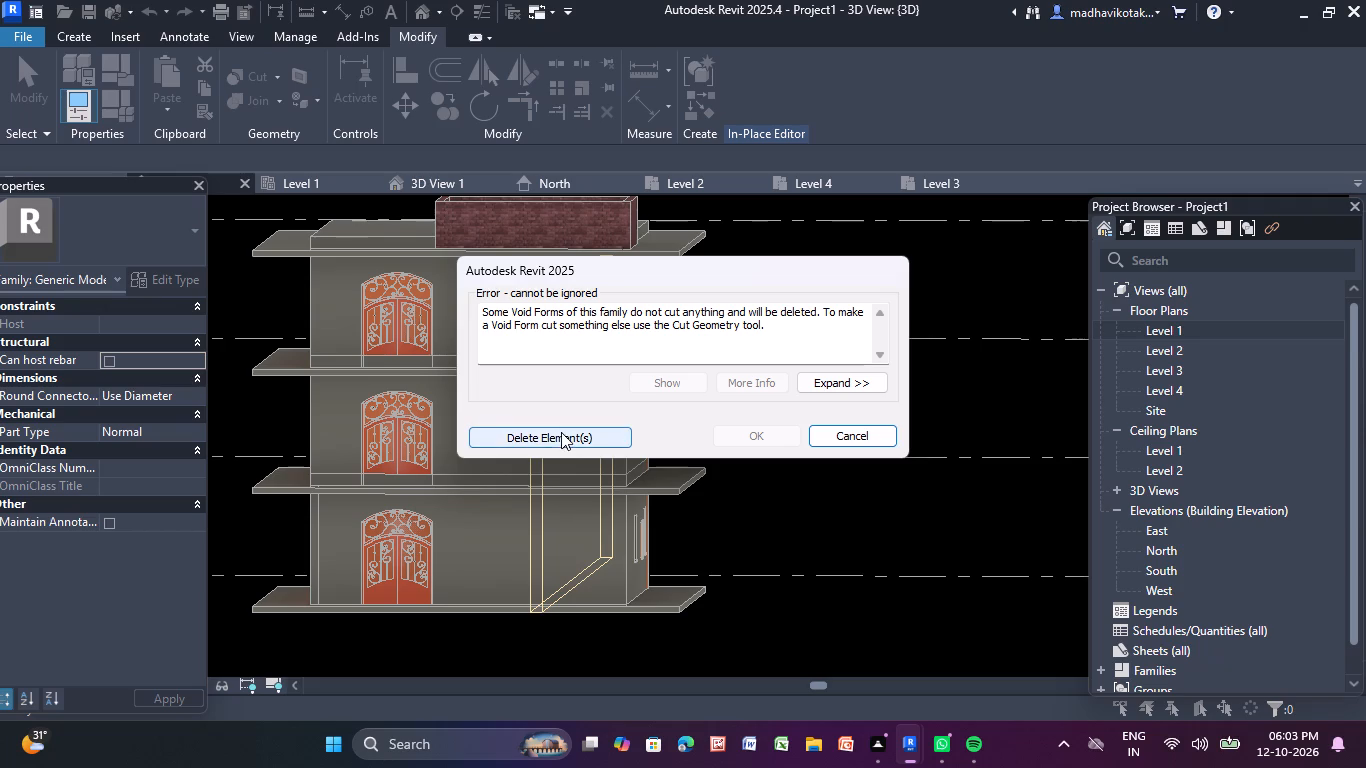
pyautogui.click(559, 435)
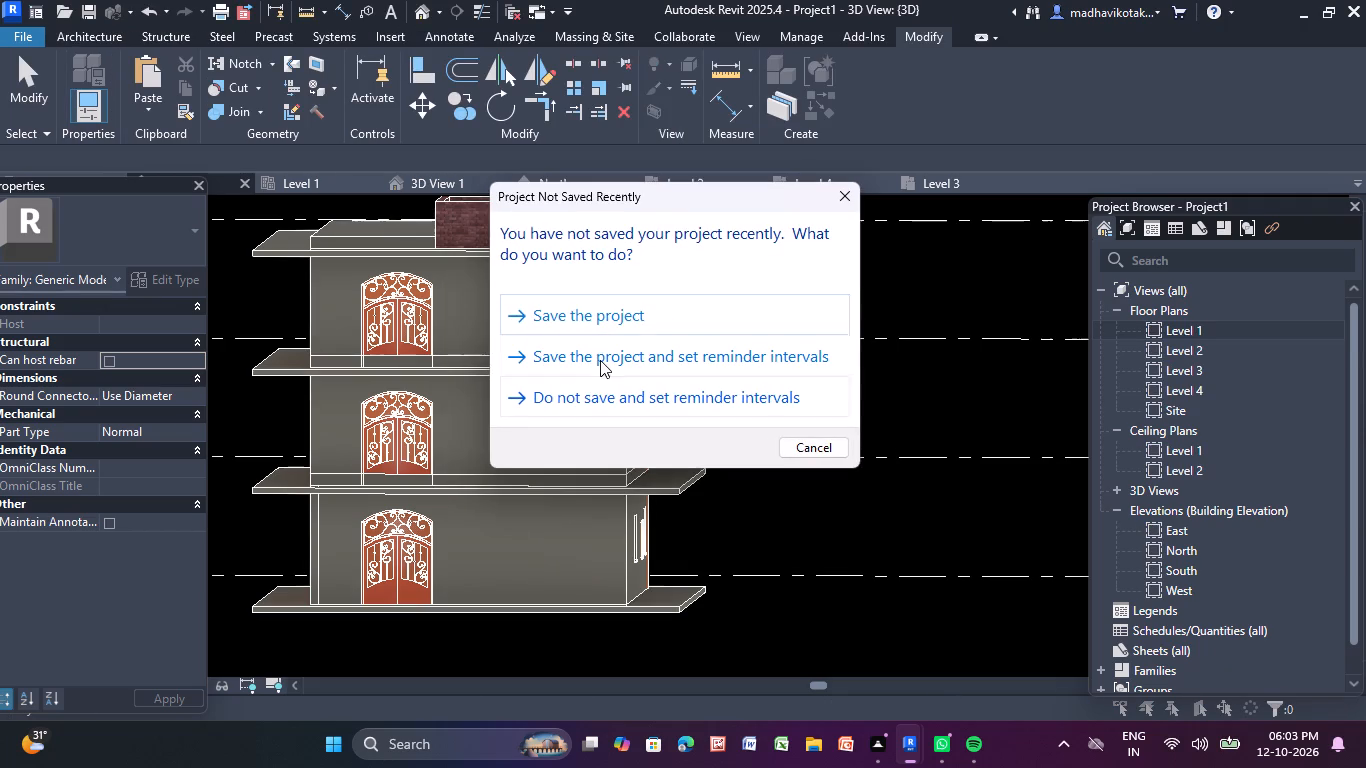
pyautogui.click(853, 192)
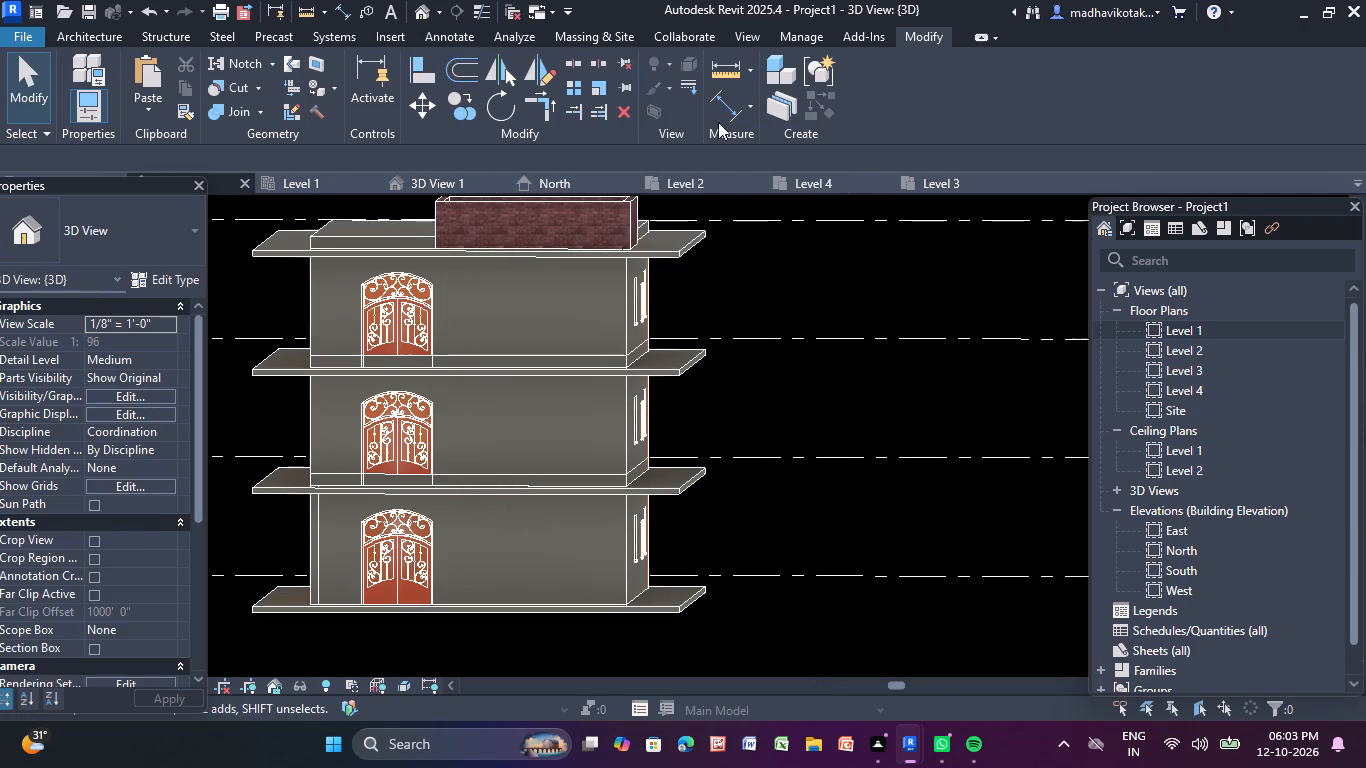
# Examine the Level 3 floor and roof slabs in 3D around the building's front corner.
pyautogui.scroll(-4, 472, 156)
pyautogui.scroll(3, 541, 391)
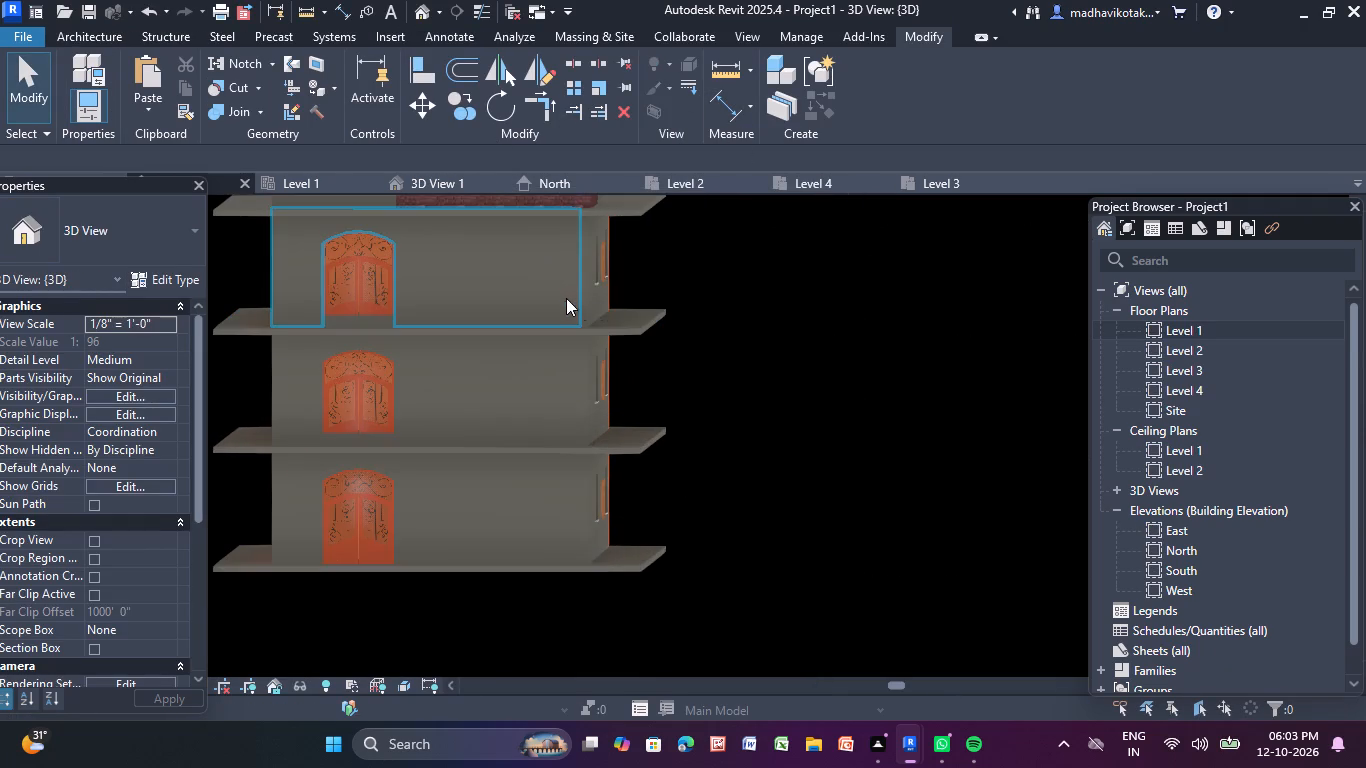
pyautogui.scroll(-2, 852, 353)
pyautogui.moveTo(829, 318); pyautogui.dragTo(824, 334, button='middle')
pyautogui.click(588, 349)
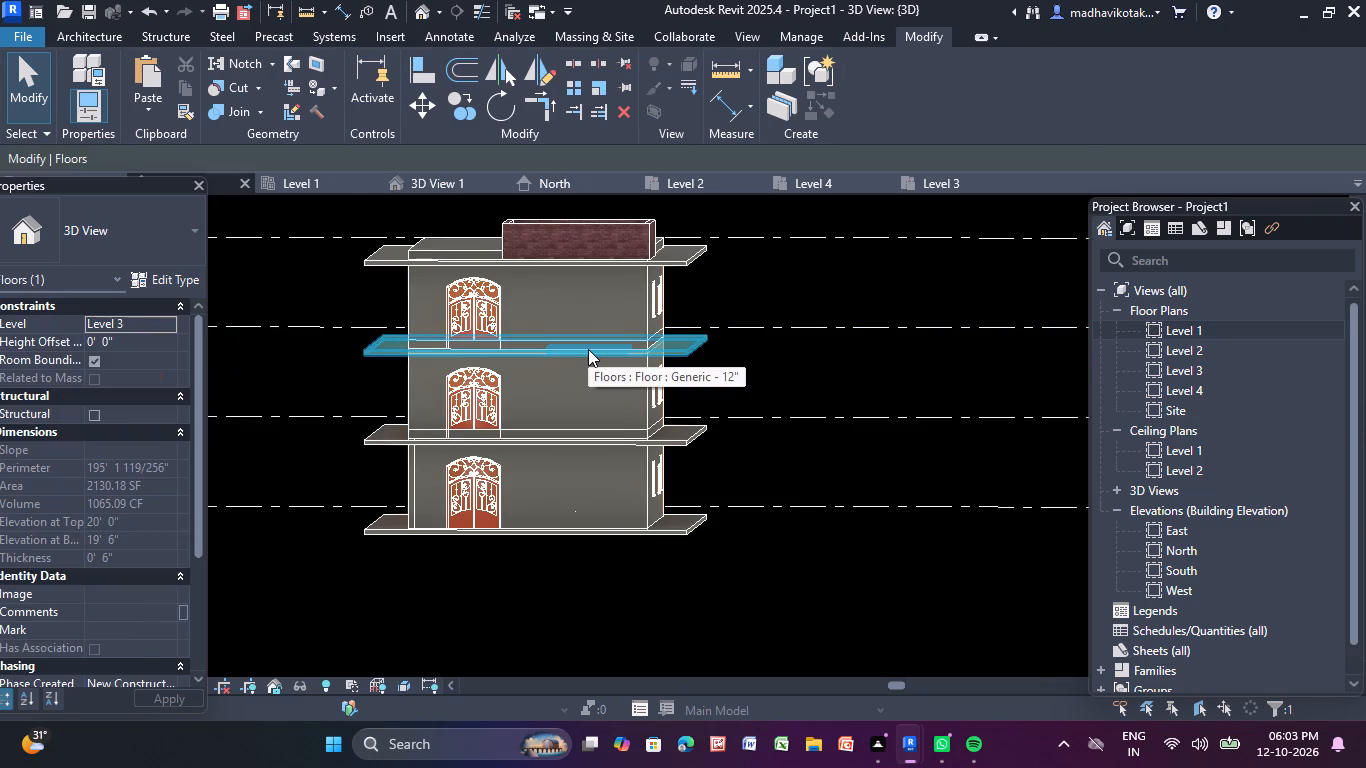
pyautogui.scroll(9, 588, 349)
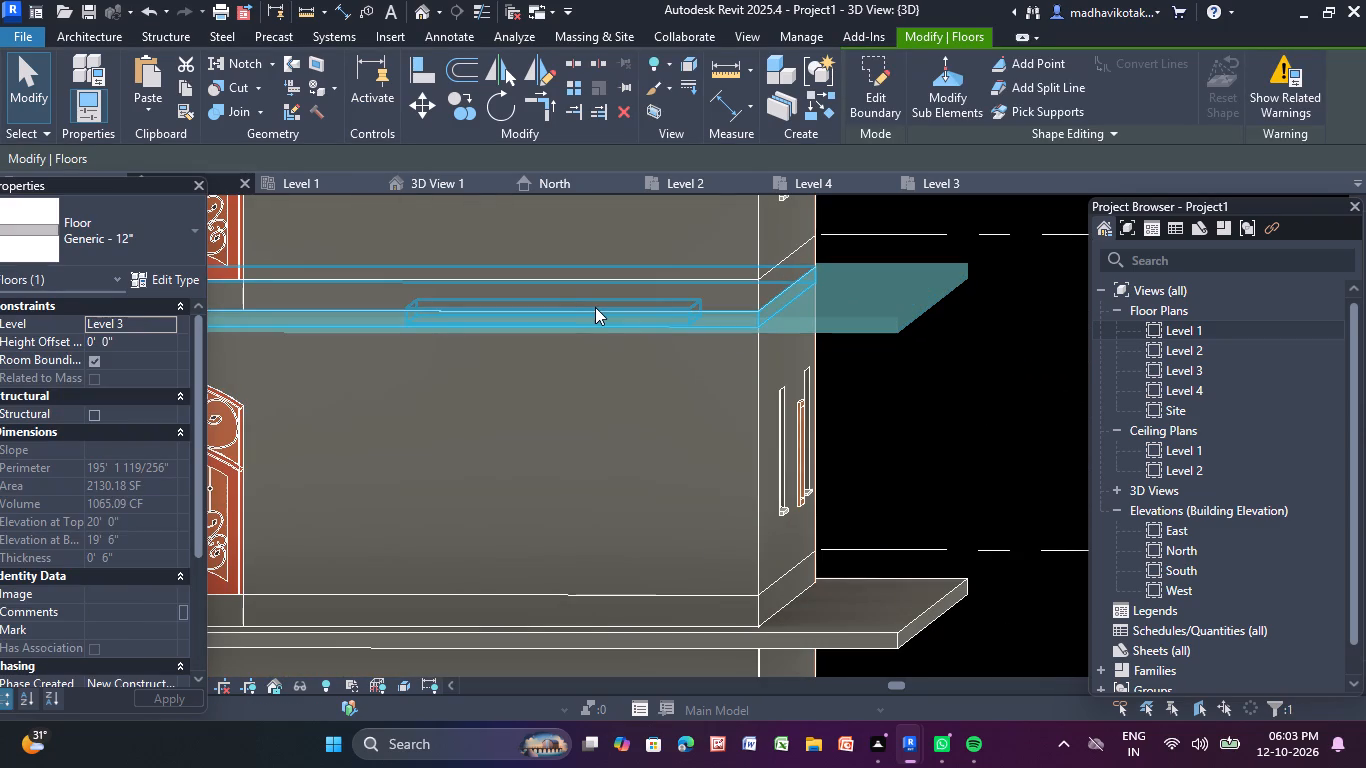
pyautogui.keyDown('shift'); pyautogui.moveTo(598, 306); pyautogui.dragTo(549, 414, button='middle'); pyautogui.keyUp('shift')
pyautogui.scroll(-2, 550, 426)
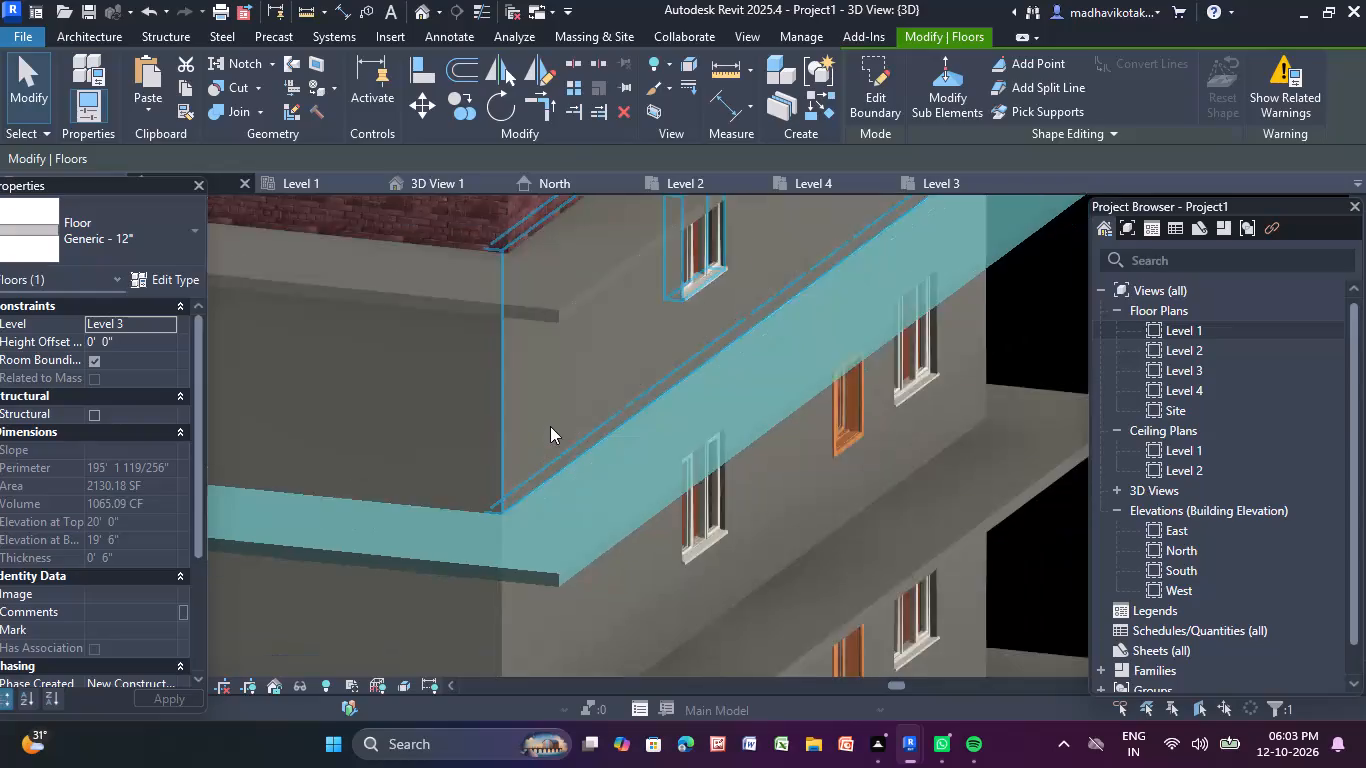
pyautogui.scroll(-2, 550, 426)
pyautogui.moveTo(636, 366); pyautogui.dragTo(690, 319, button='middle')
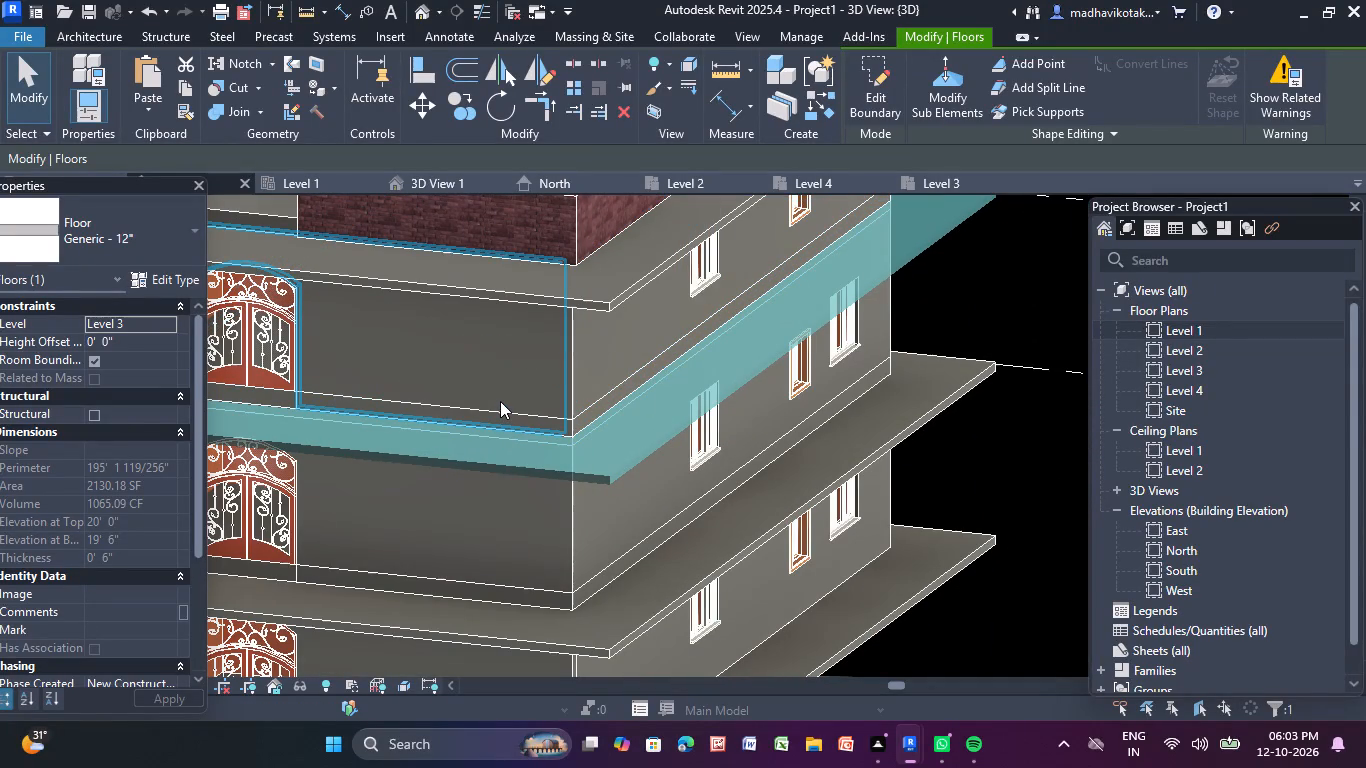
pyautogui.click(497, 403)
pyautogui.scroll(2, 497, 403)
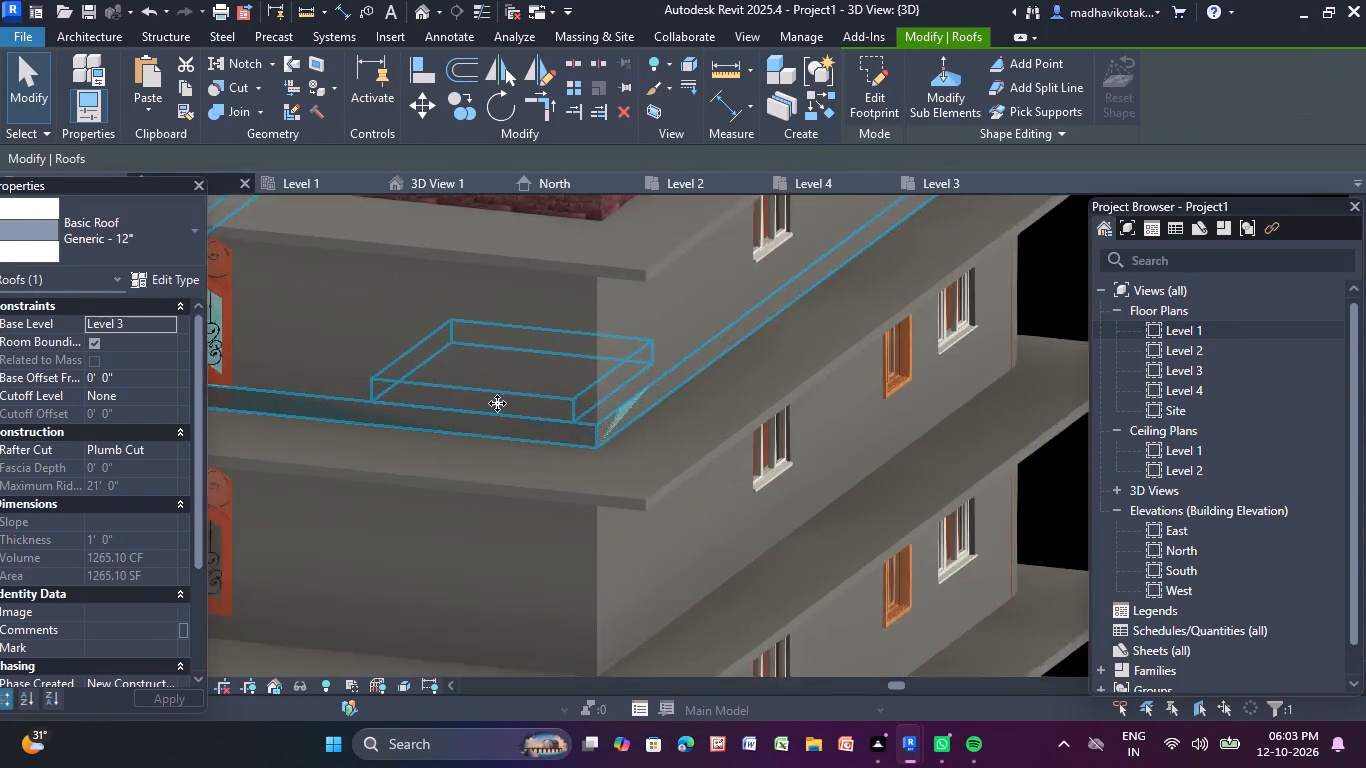
pyautogui.scroll(1, 497, 403)
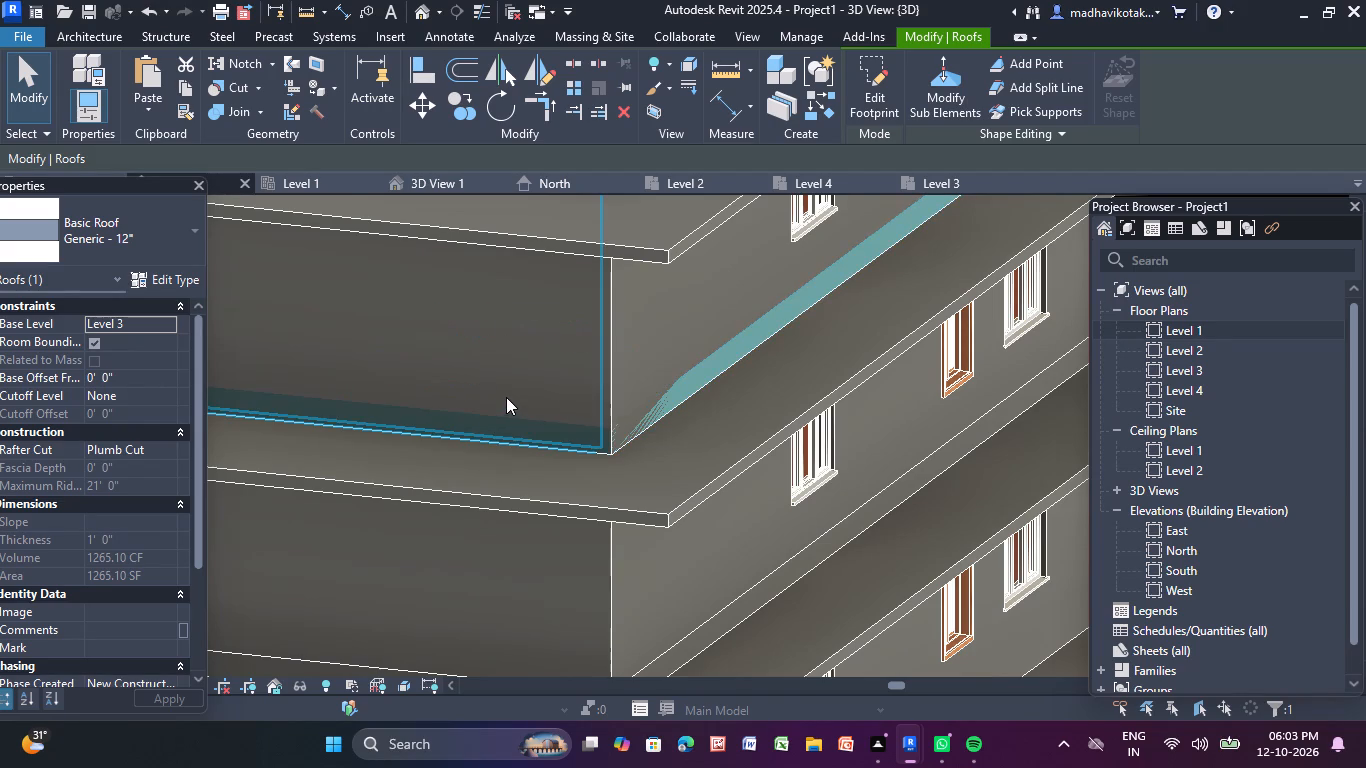
pyautogui.scroll(-3, 506, 397)
# Undo the model's finishing and the recent void form edits, going back into the in-place editor.
pyautogui.hotkey('ctrl', 'z')
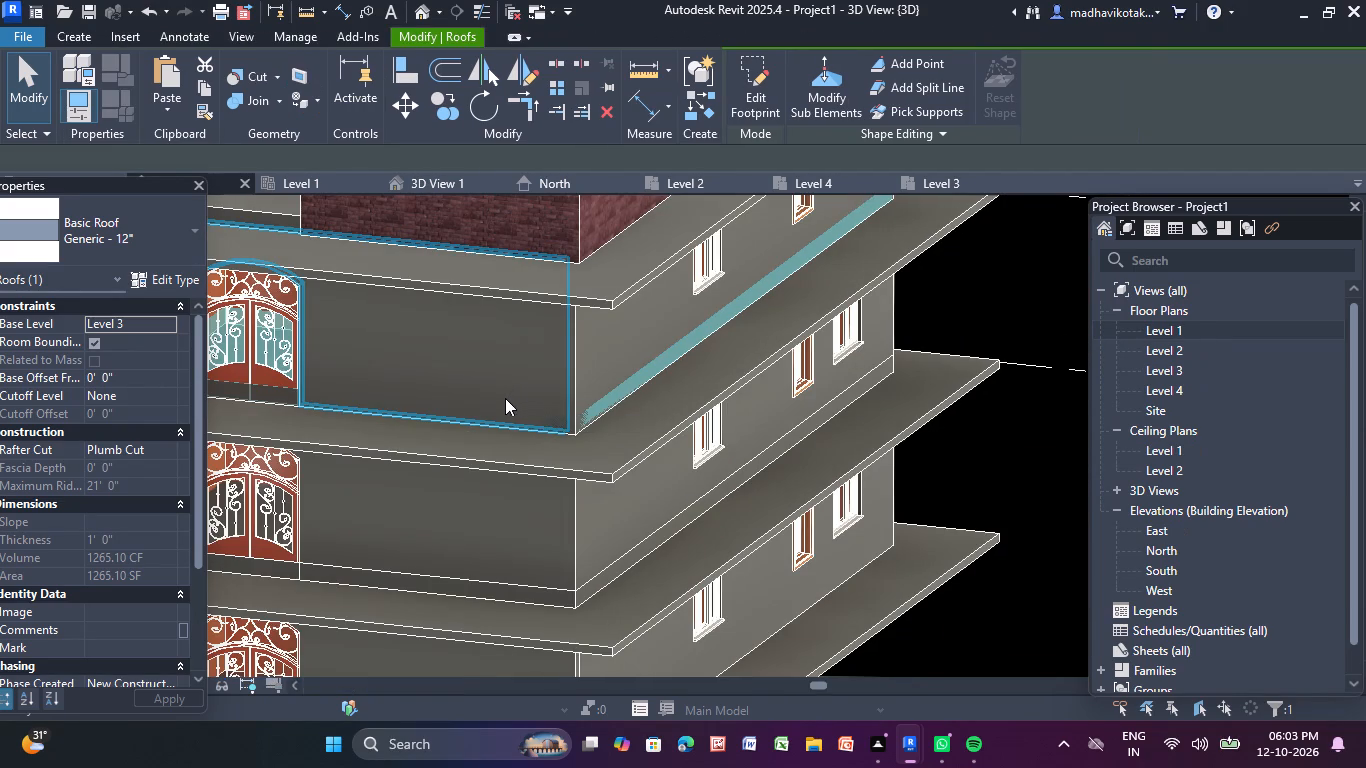
pyautogui.press('z')
pyautogui.scroll(-2, 503, 392)
pyautogui.moveTo(503, 392); pyautogui.dragTo(664, 292, button='middle')
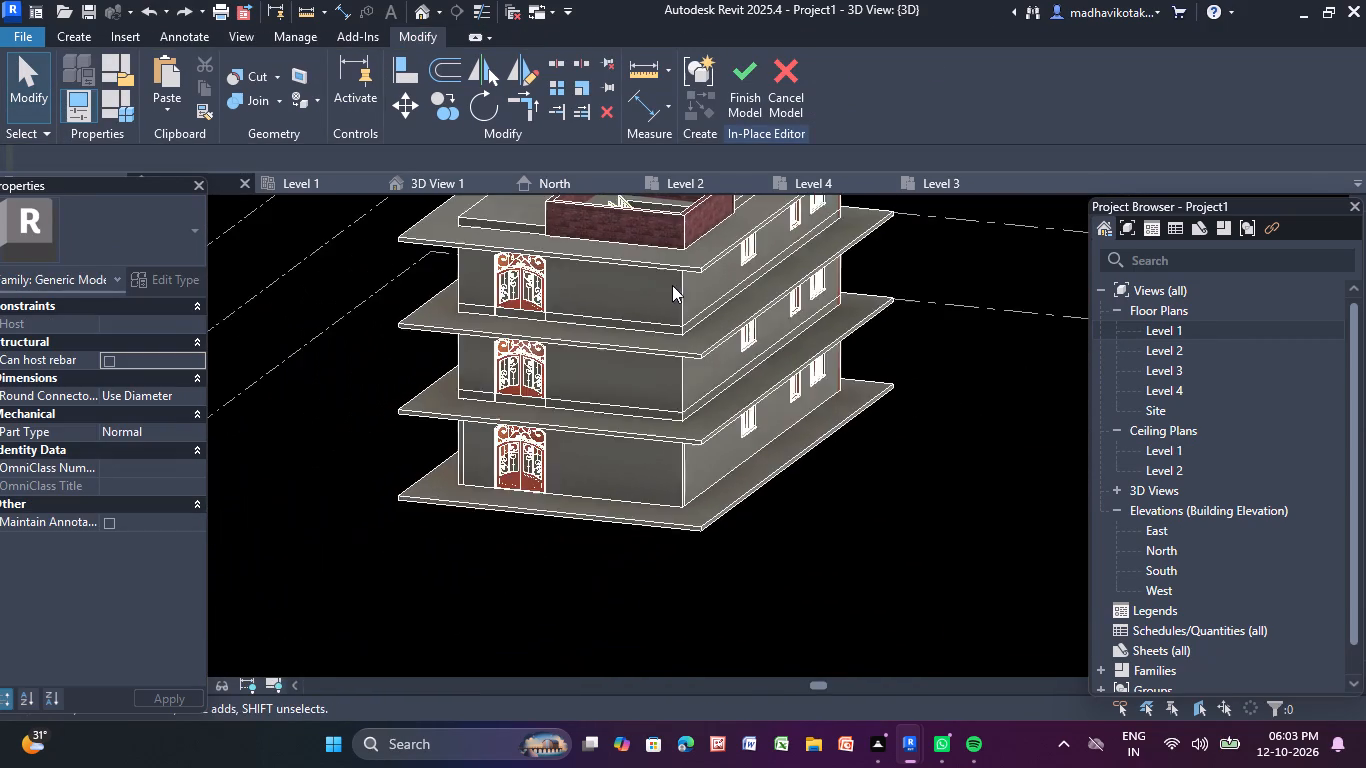
pyautogui.moveTo(670, 284); pyautogui.dragTo(643, 357, button='middle')
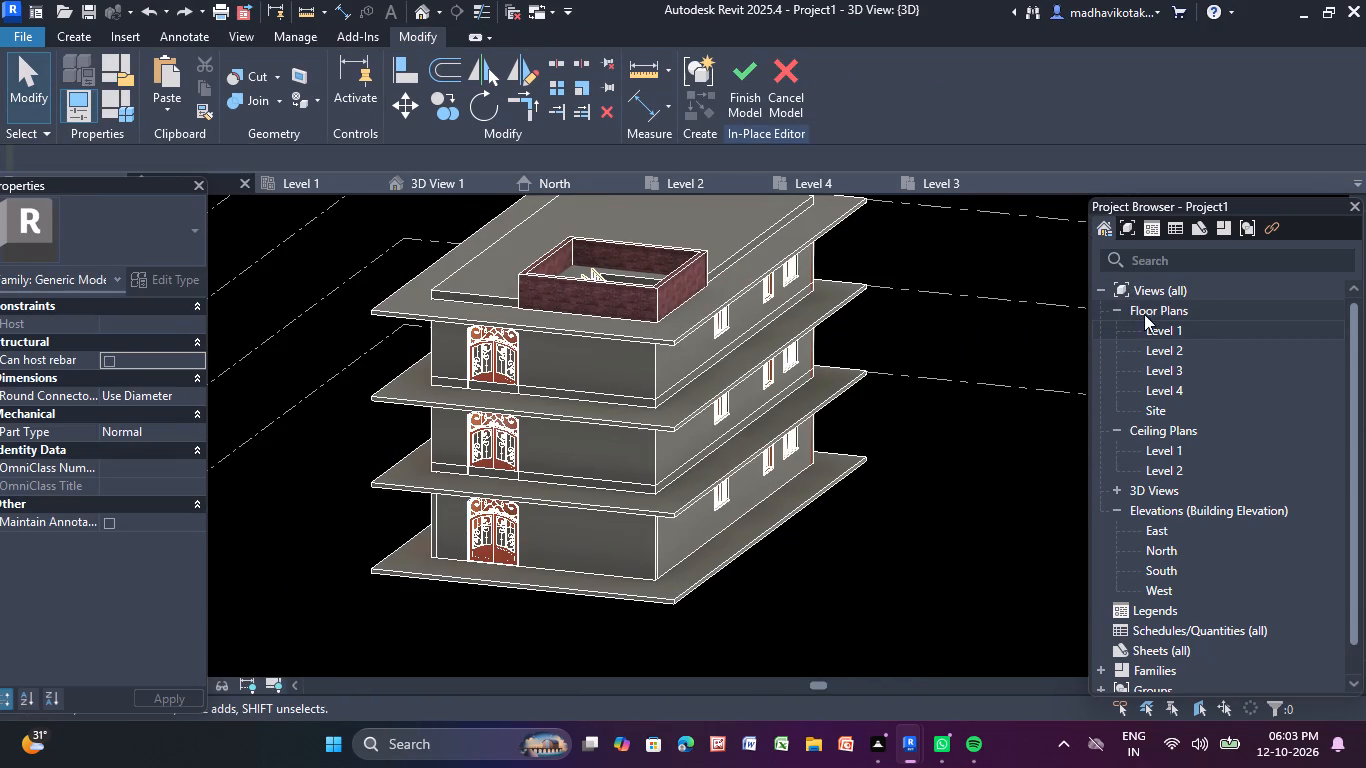
# In the Level 1 floor plan, stretch the solid extrusion from the front wall across the stair and past the cross wall, about 15' 11" deep.
pyautogui.doubleClick(1144, 325)
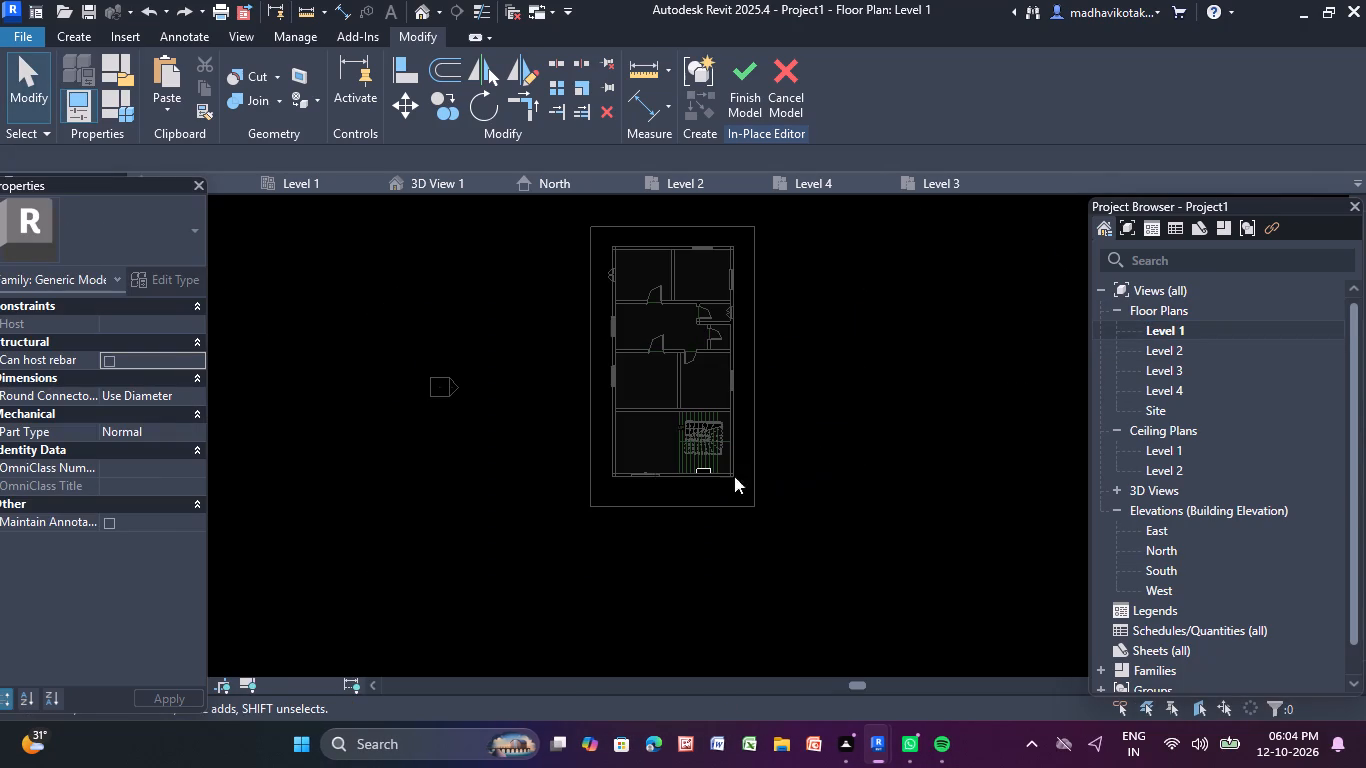
pyautogui.scroll(5, 706, 473)
pyautogui.click(688, 469)
pyautogui.scroll(5, 693, 472)
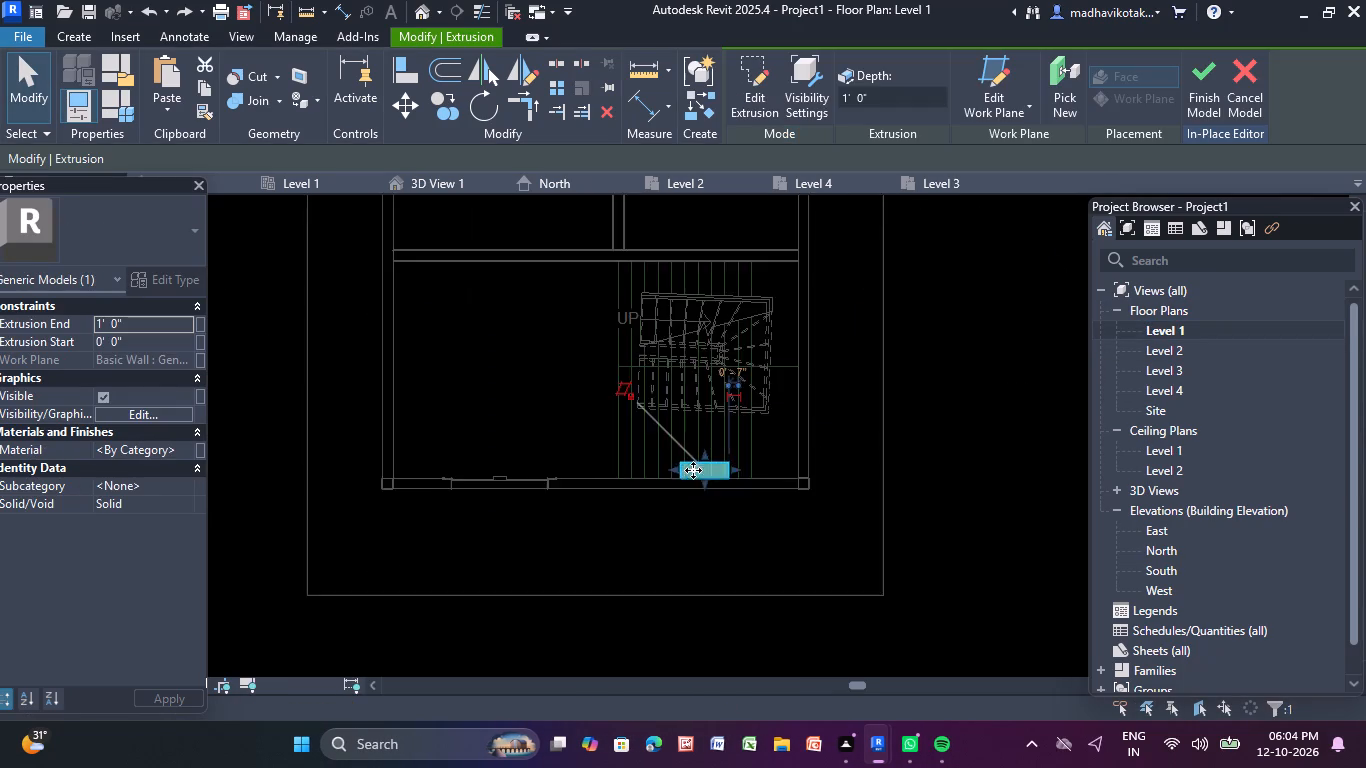
pyautogui.scroll(4, 708, 434)
pyautogui.moveTo(701, 473); pyautogui.dragTo(703, 461)
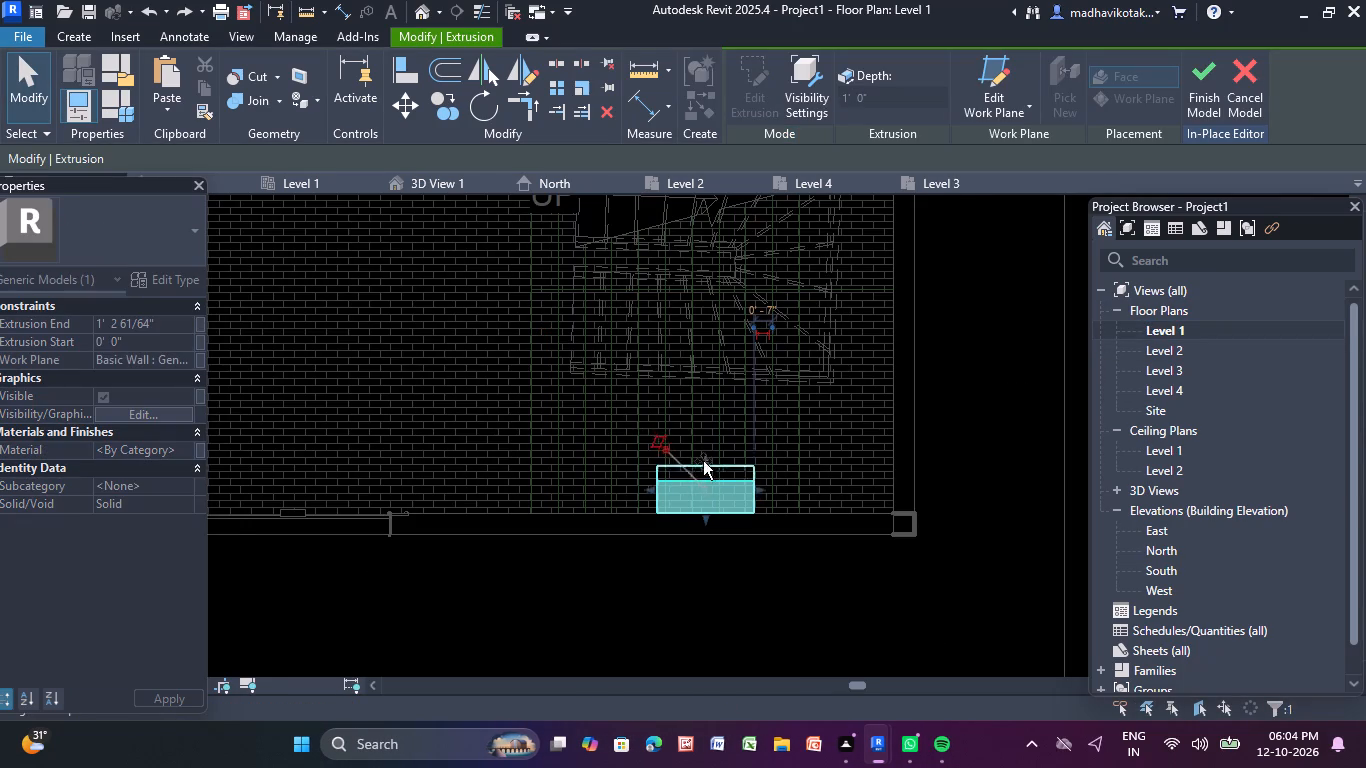
pyautogui.moveTo(703, 461); pyautogui.dragTo(756, 253)
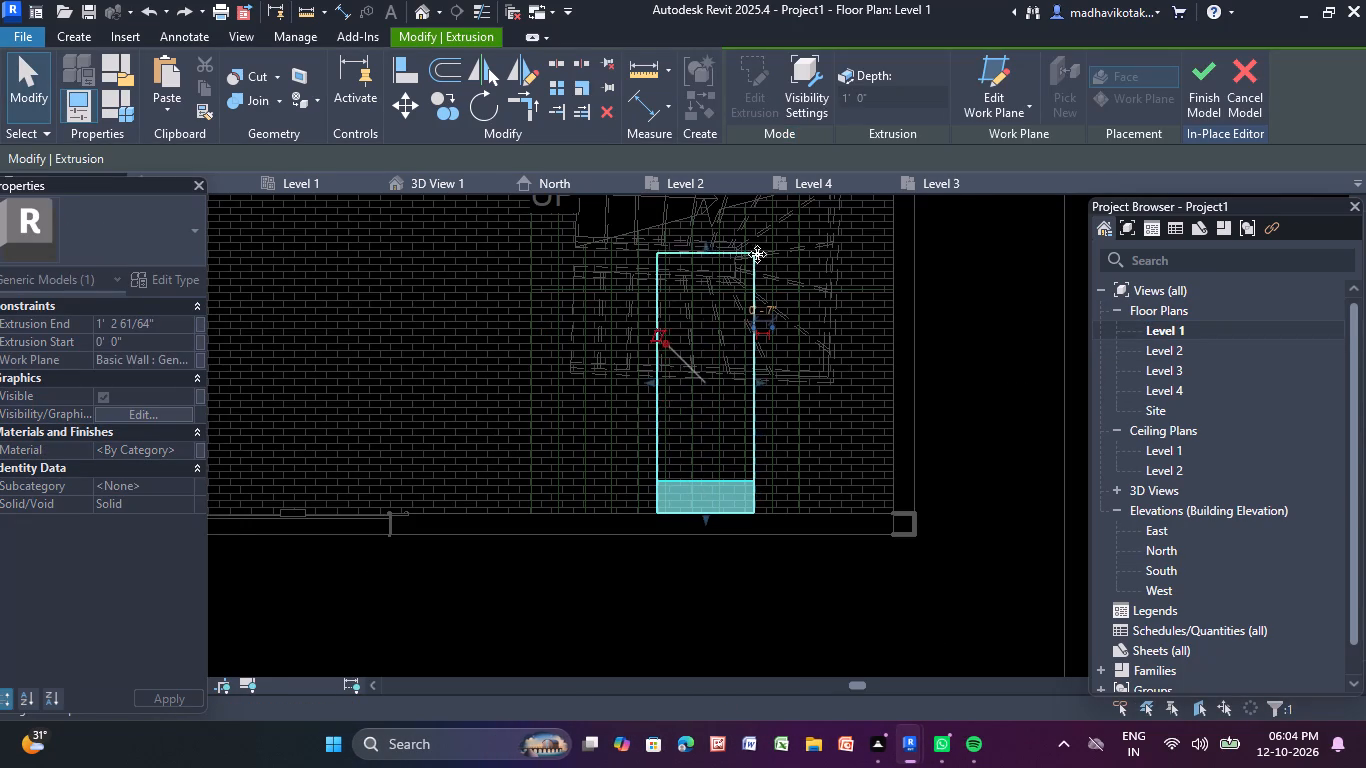
pyautogui.moveTo(762, 264); pyautogui.dragTo(808, 558, button='middle')
pyautogui.scroll(1, 802, 550)
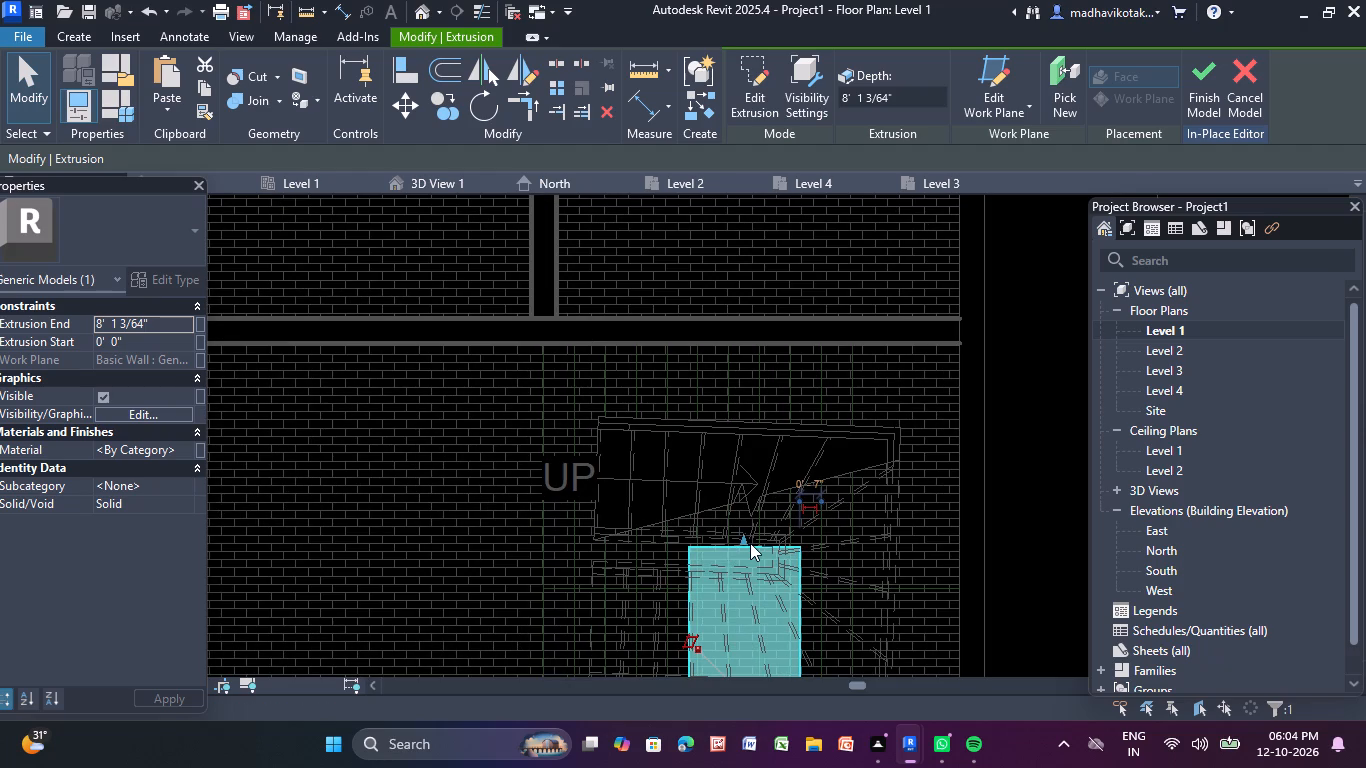
pyautogui.moveTo(743, 541); pyautogui.dragTo(748, 255)
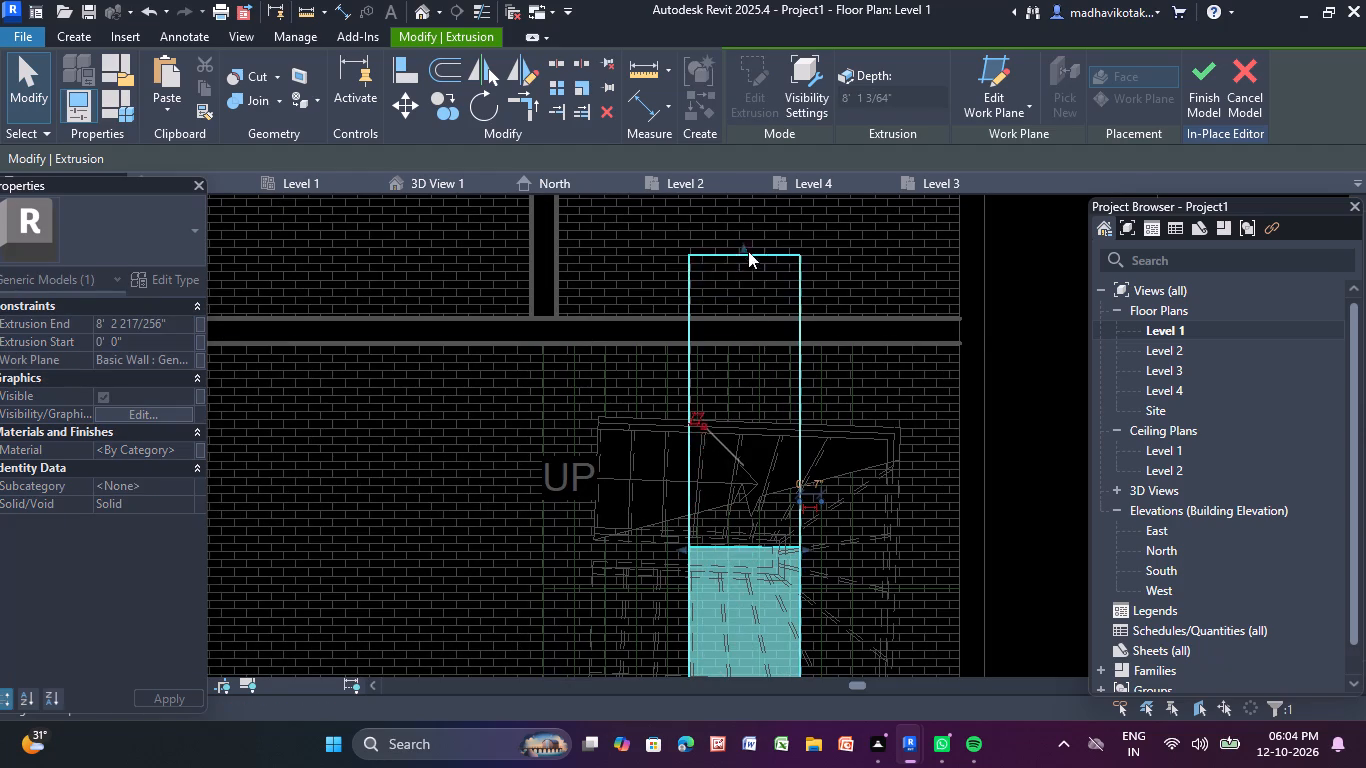
pyautogui.moveTo(818, 243); pyautogui.dragTo(823, 549, button='middle')
pyautogui.scroll(-2, 750, 546)
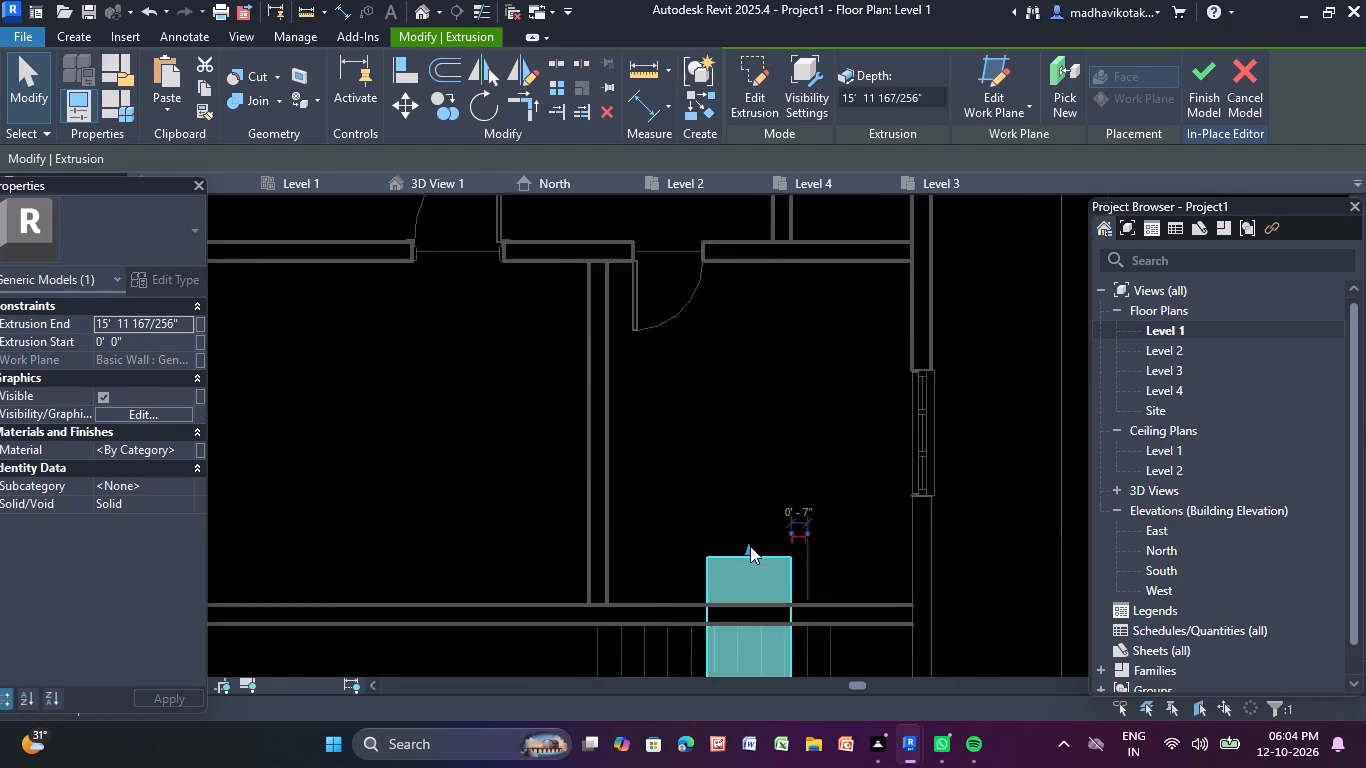
pyautogui.scroll(-3, 750, 546)
pyautogui.scroll(-5, 513, 397)
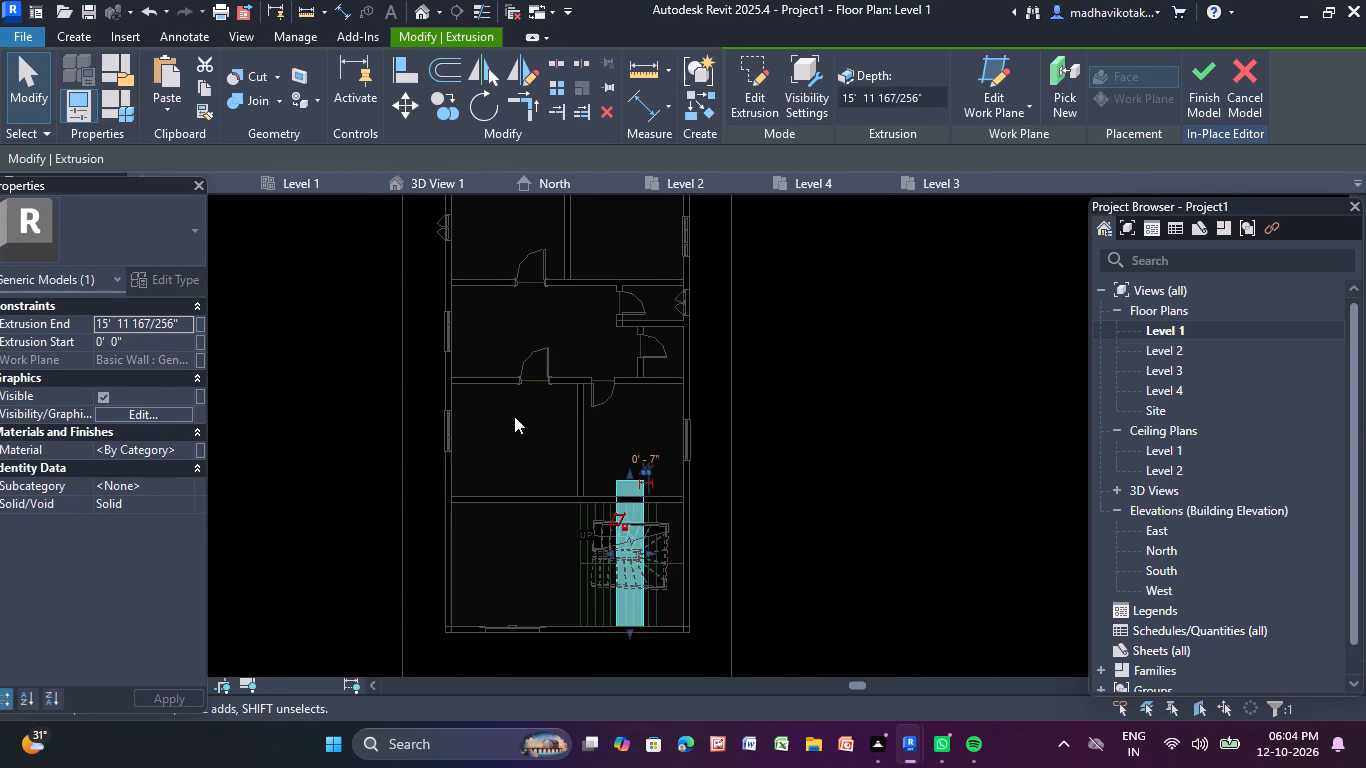
pyautogui.moveTo(514, 415); pyautogui.dragTo(541, 364, button='middle')
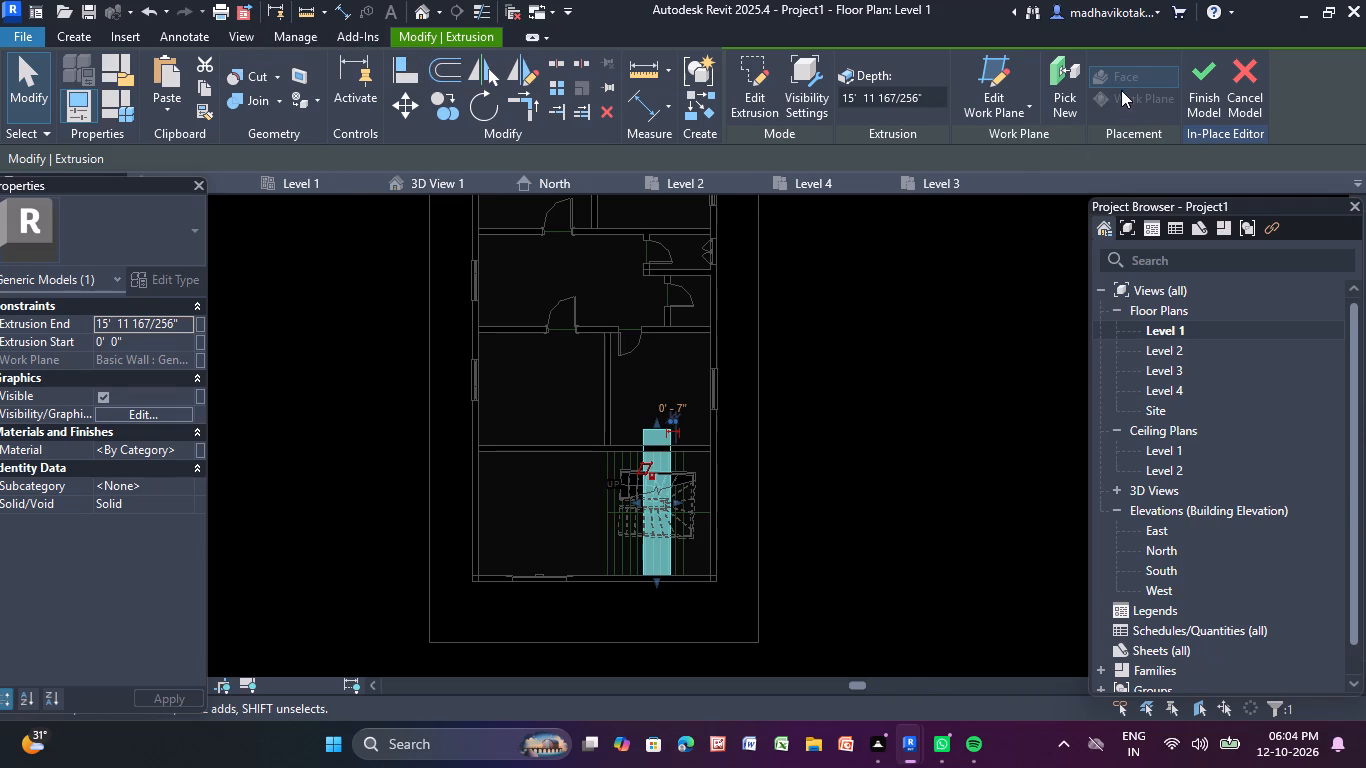
# Finish the in-place model and check the solid against the building's front and roof in 3D.
pyautogui.click(1204, 80)
pyautogui.click(939, 334)
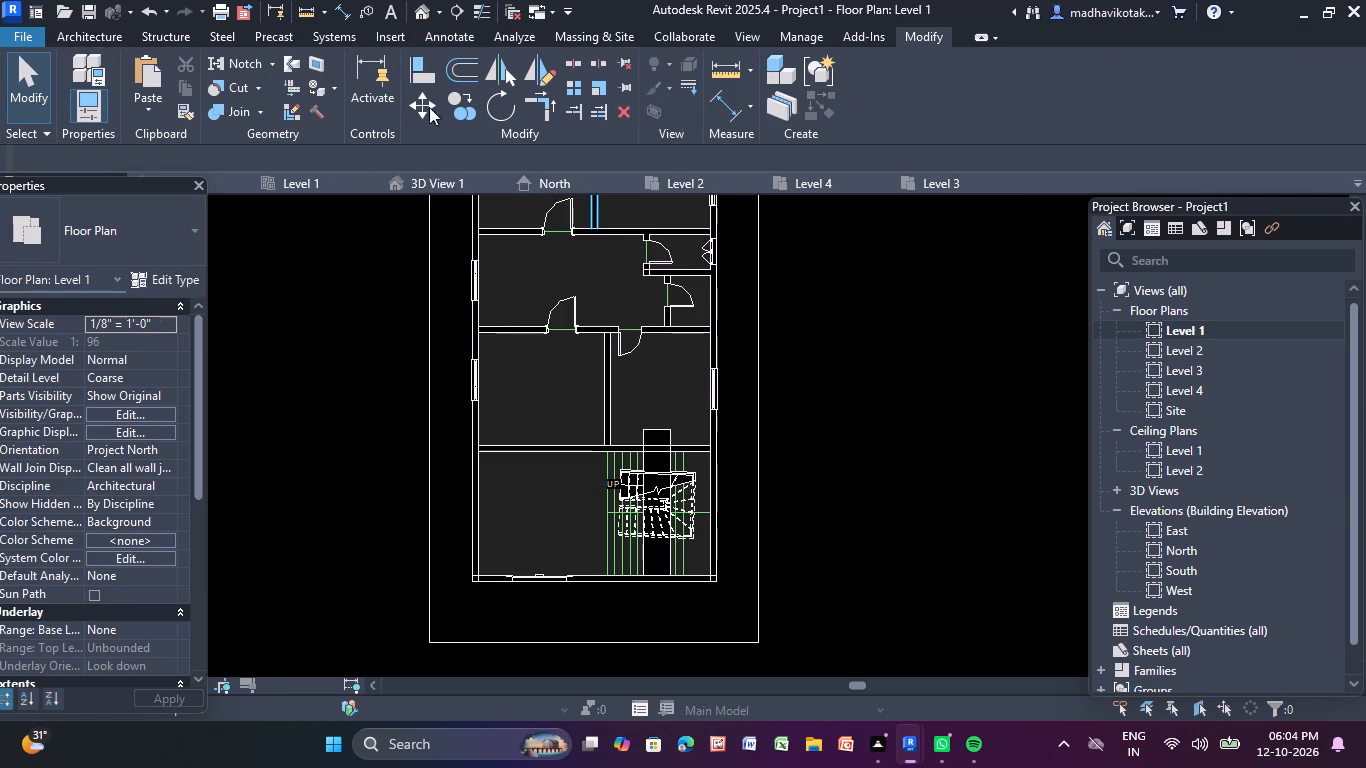
pyautogui.click(424, 4)
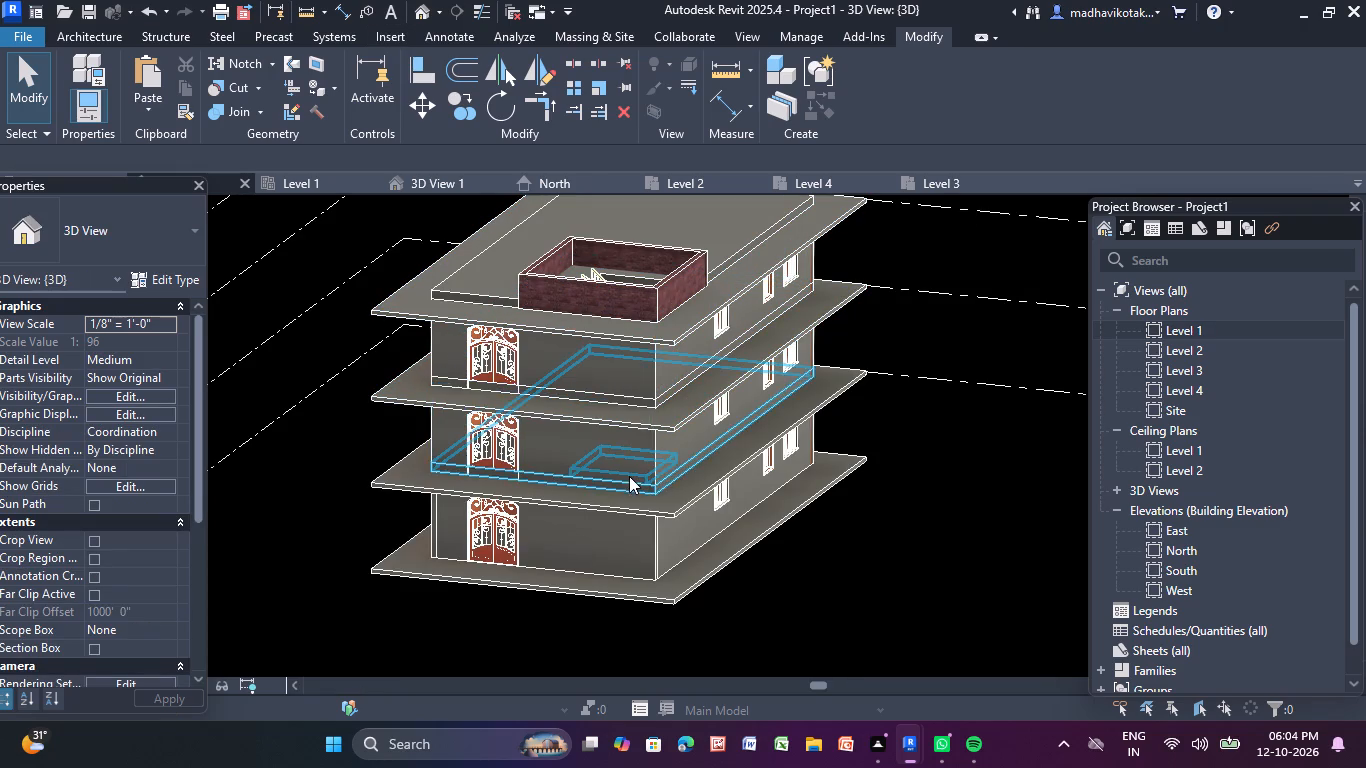
pyautogui.moveTo(632, 475); pyautogui.dragTo(747, 466, button='middle')
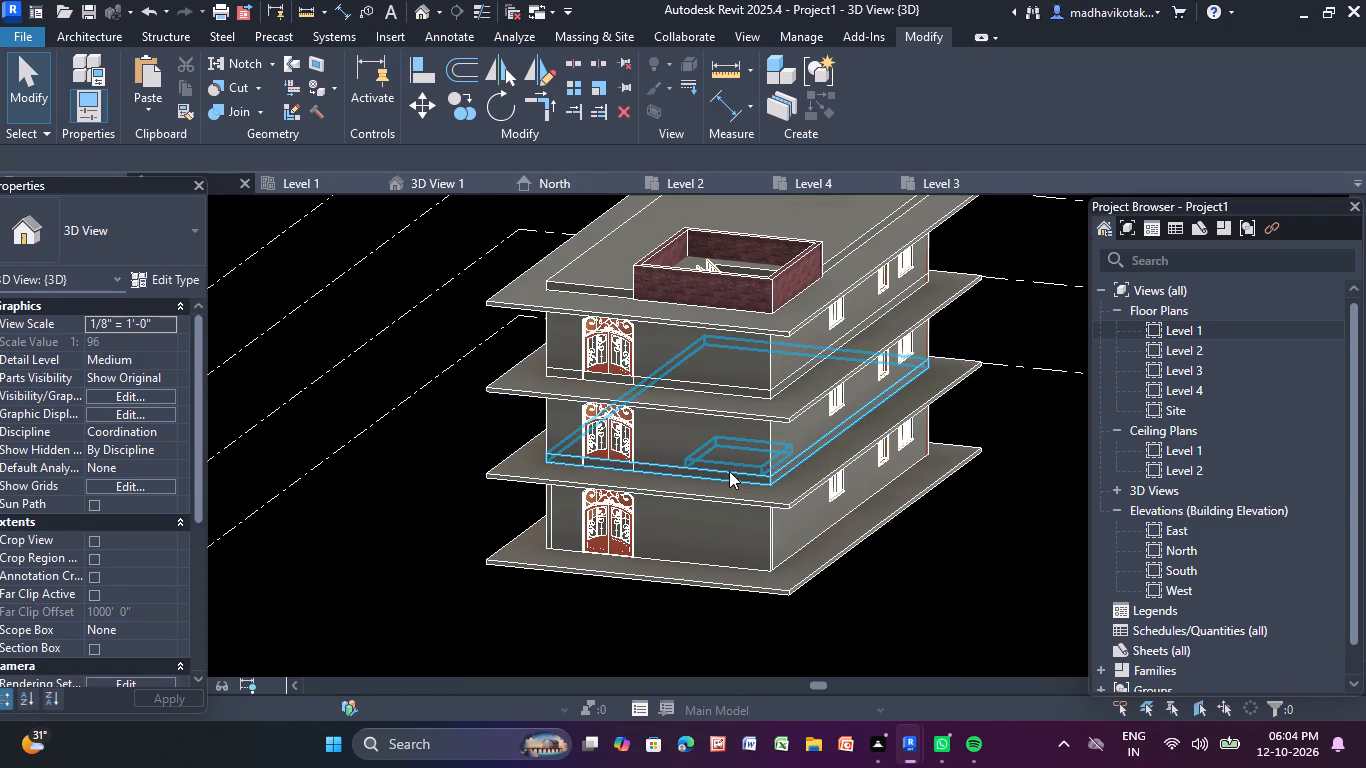
pyautogui.click(735, 464)
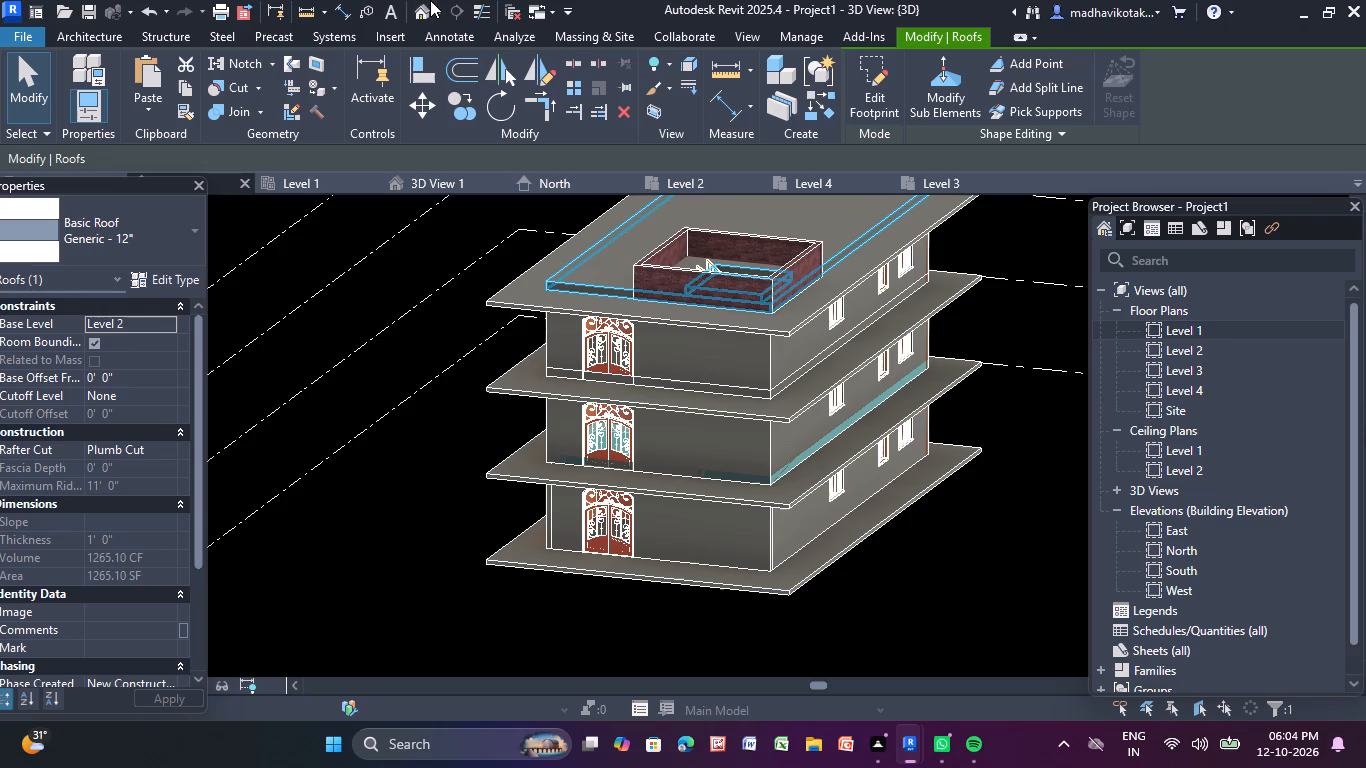
# In the Level 1 floor plan, stretch the in-place solid from past the stair's cross wall through to the rear wall's outer face.
pyautogui.doubleClick(1185, 334)
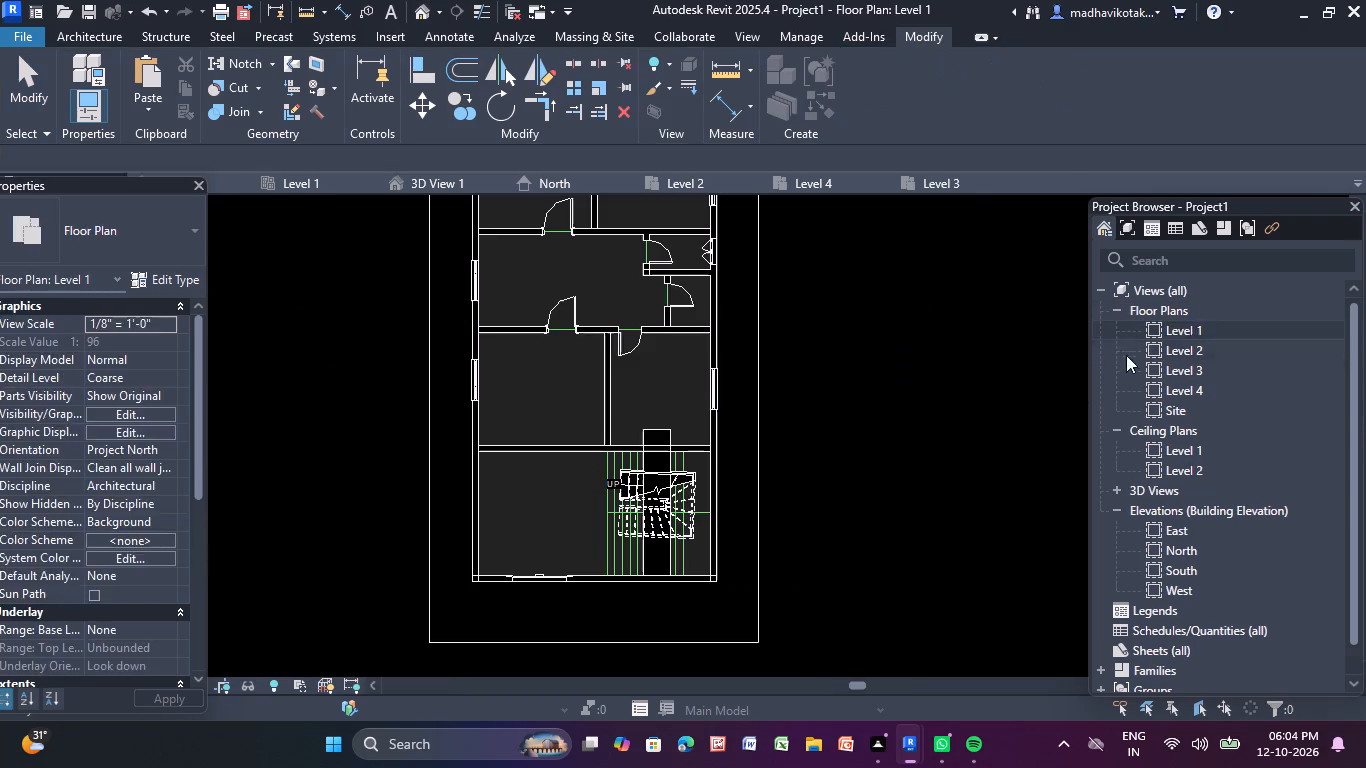
pyautogui.click(657, 428)
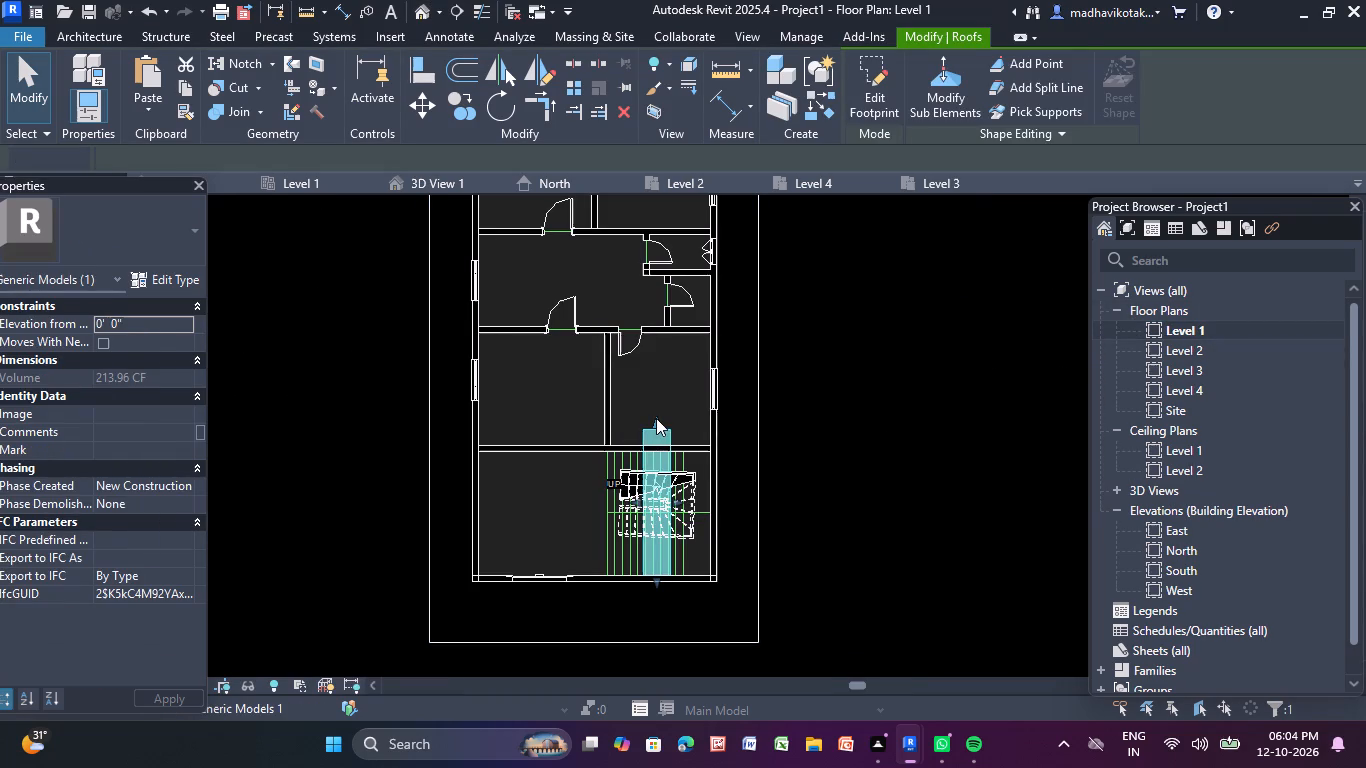
pyautogui.scroll(-1, 656, 413)
pyautogui.moveTo(656, 416); pyautogui.dragTo(657, 495, button='middle')
pyautogui.scroll(-1, 657, 419)
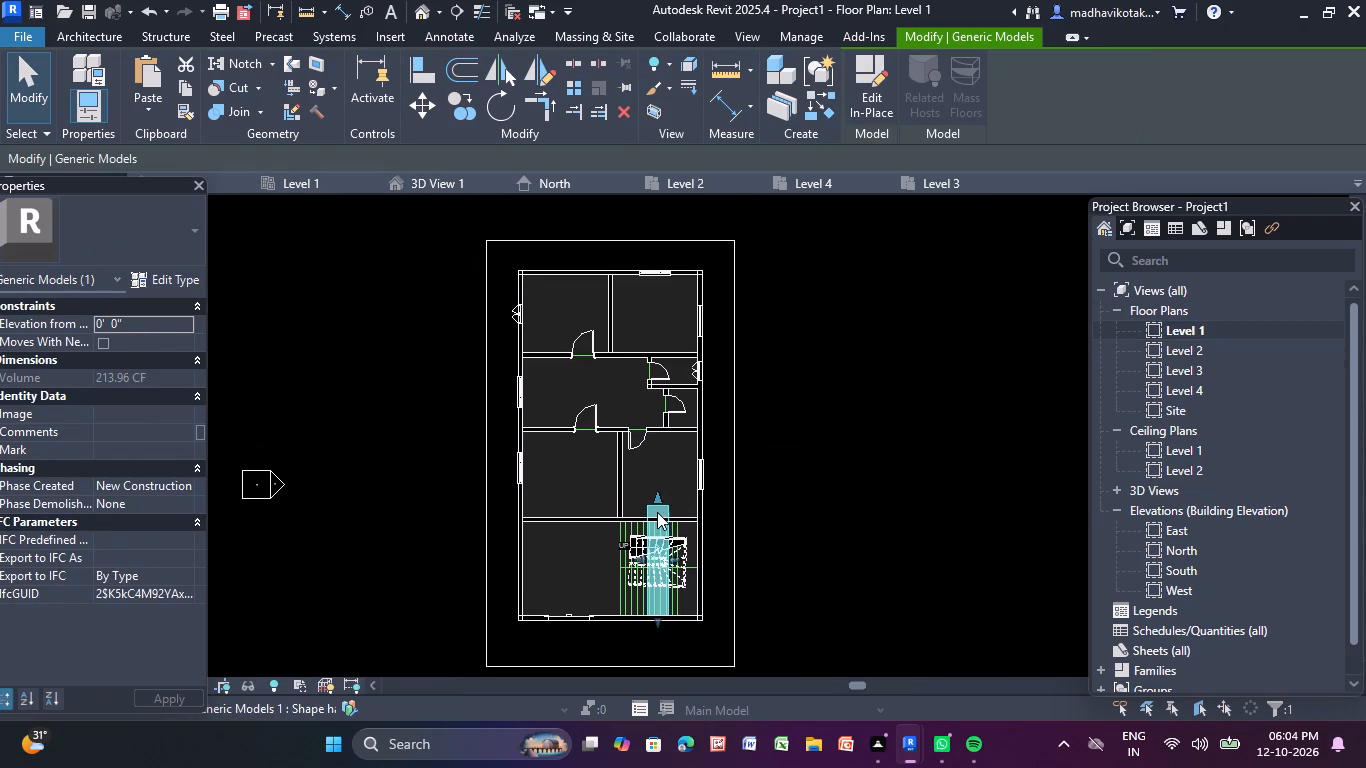
pyautogui.moveTo(656, 492); pyautogui.dragTo(685, 324)
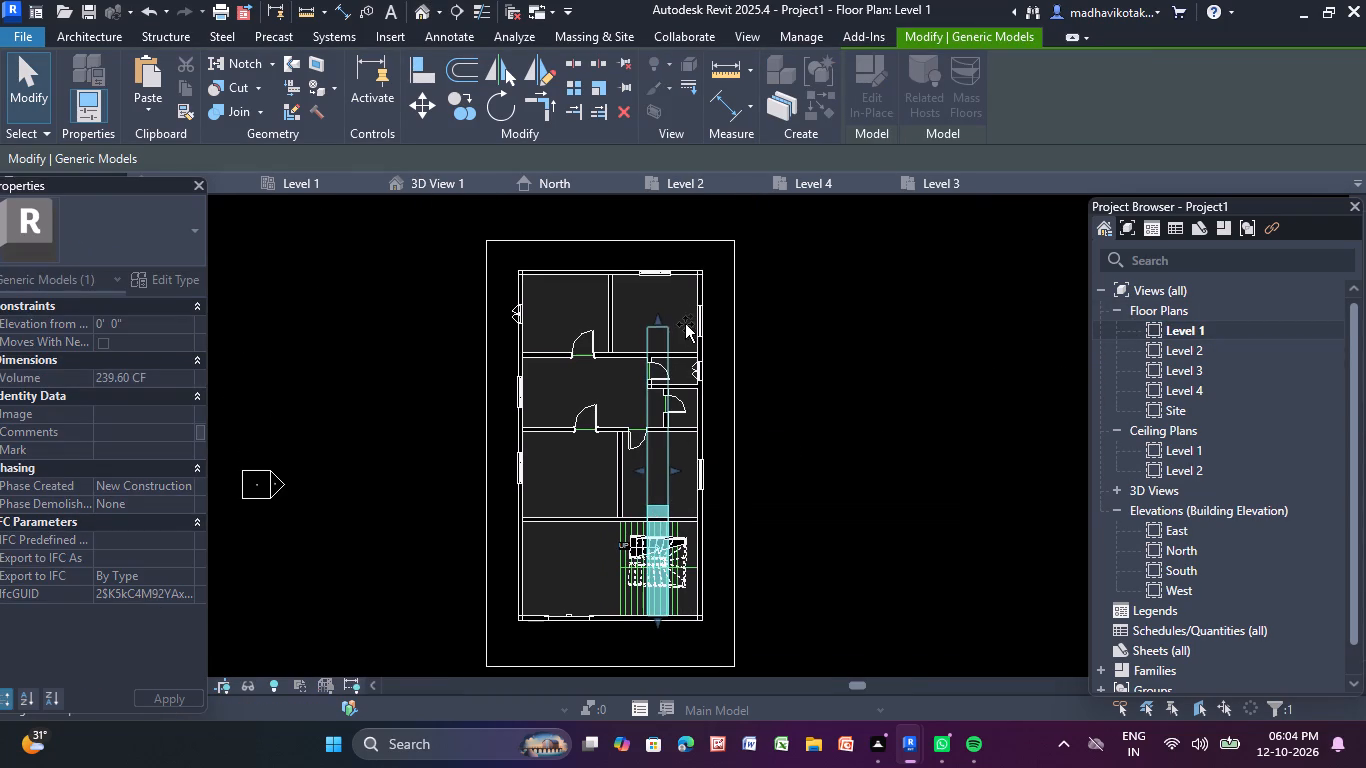
pyautogui.moveTo(685, 324); pyautogui.dragTo(670, 271)
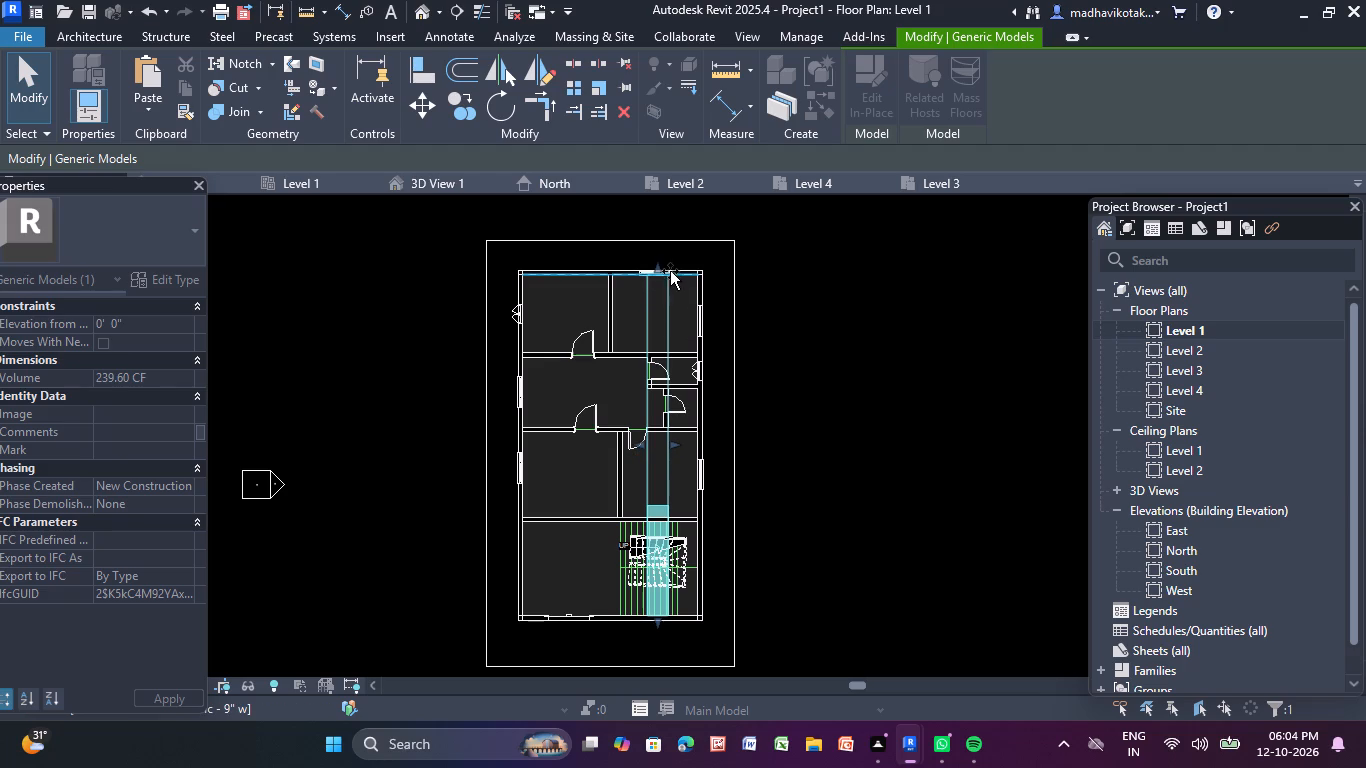
pyautogui.moveTo(670, 271); pyautogui.dragTo(670, 267)
pyautogui.scroll(9, 670, 267)
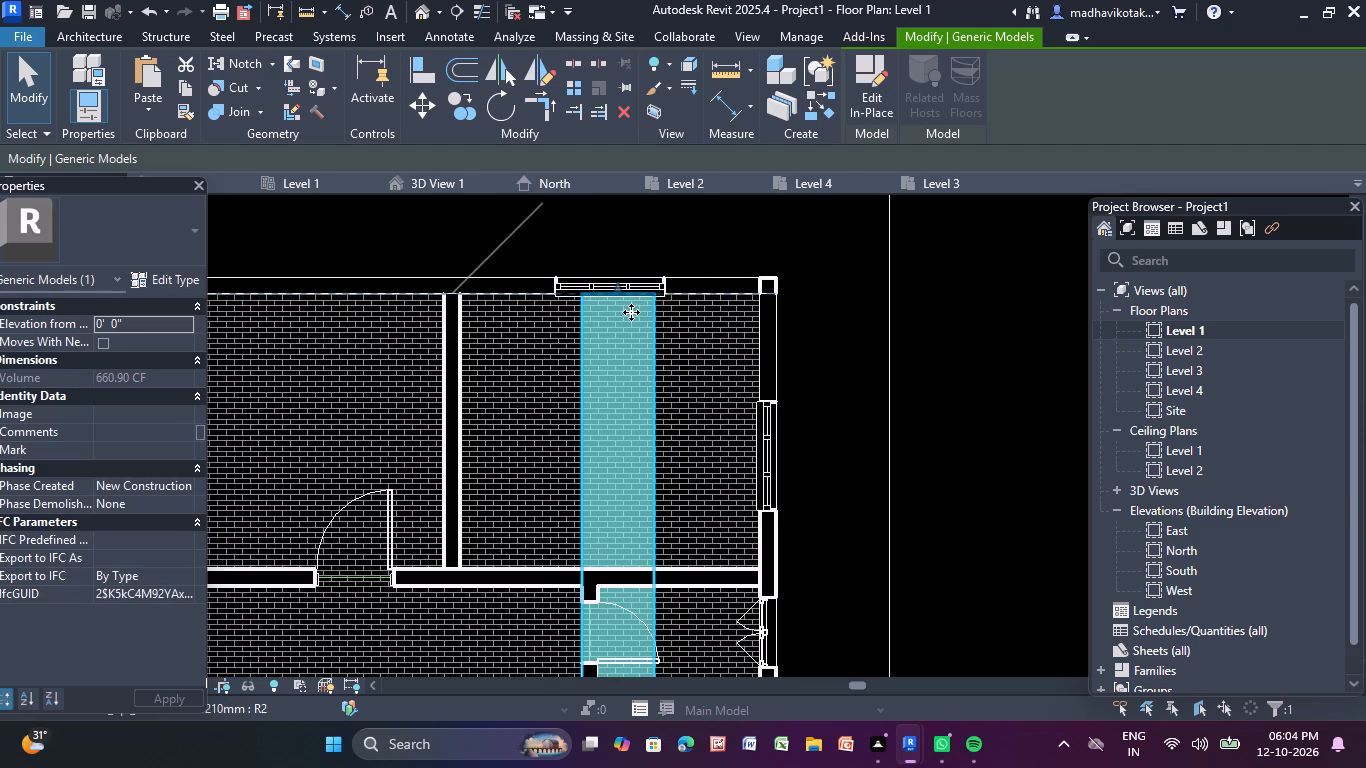
pyautogui.moveTo(615, 284); pyautogui.dragTo(621, 274)
pyautogui.click(652, 241)
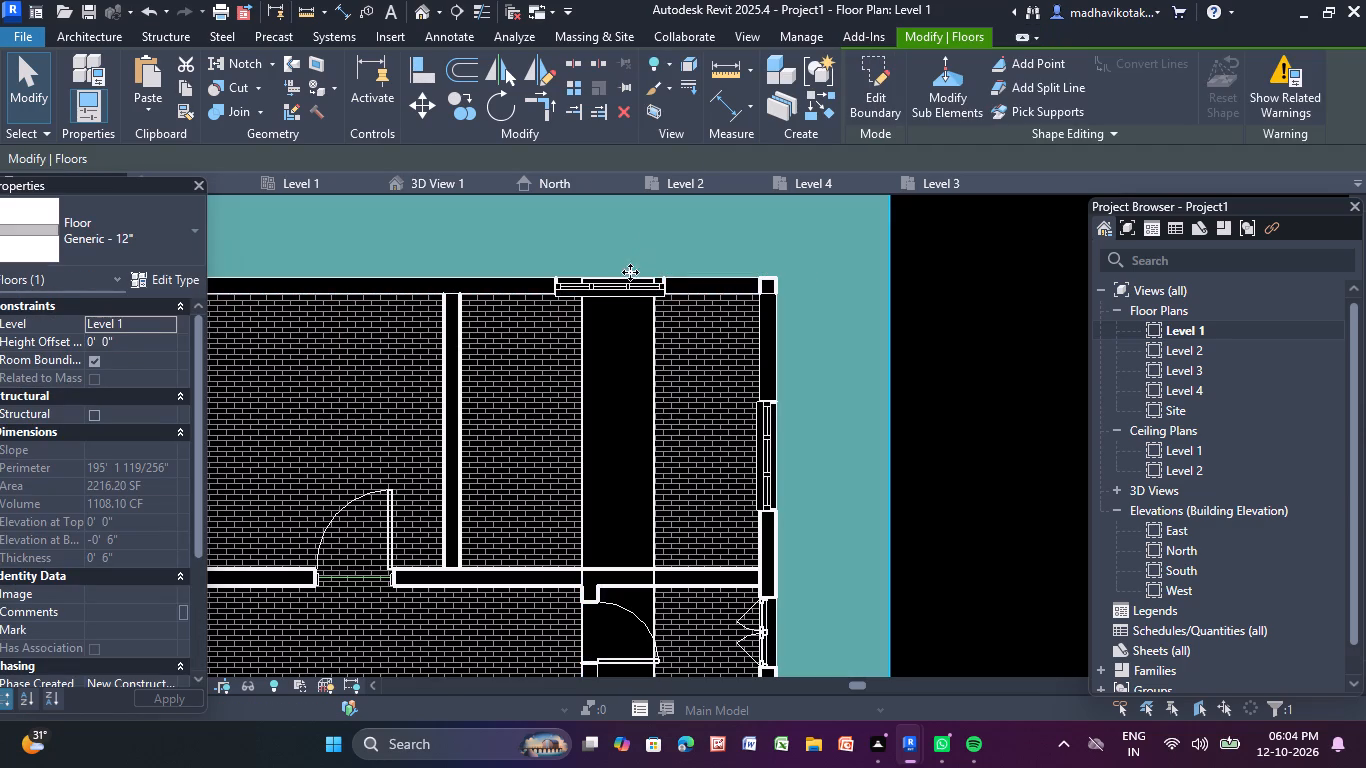
pyautogui.scroll(-5, 630, 272)
pyautogui.press('Escape')
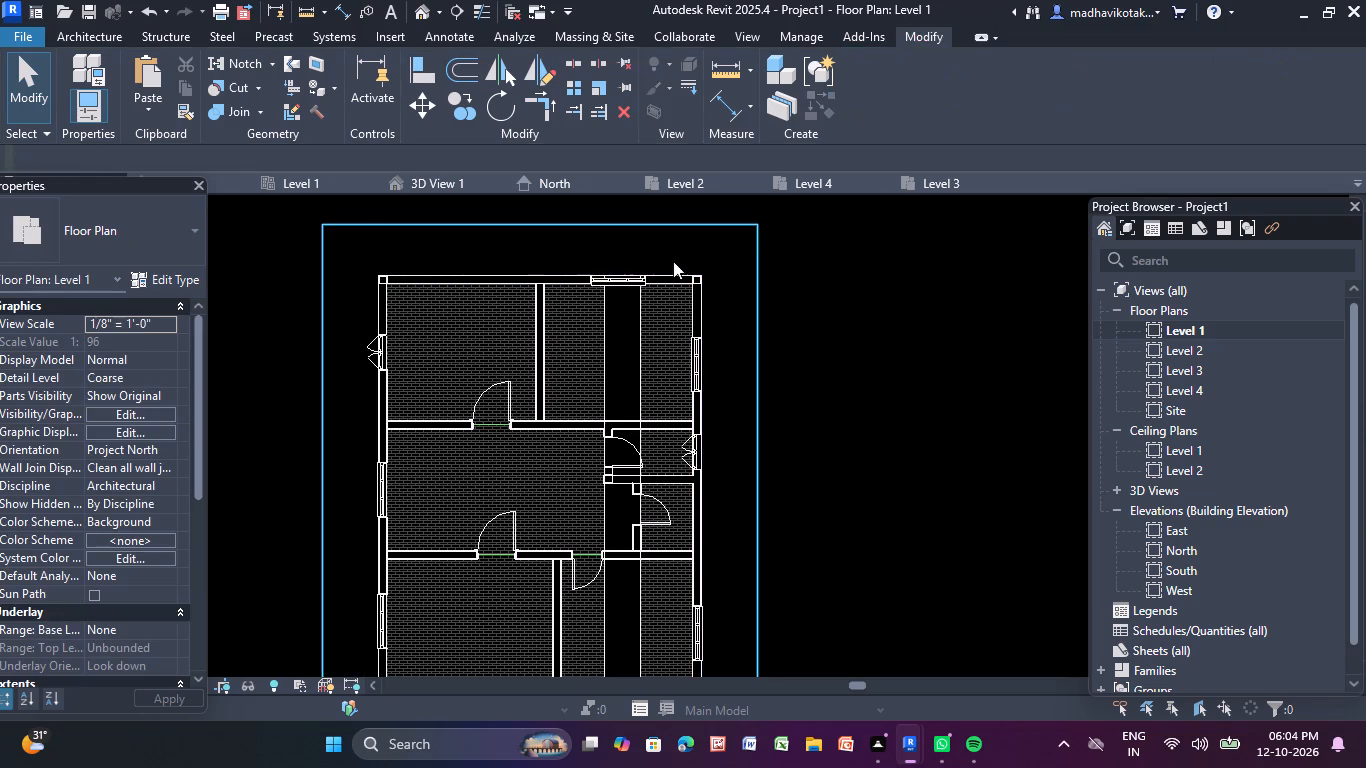
# Reopen the stretched solid for in-place editing and start a void extrusion with its long side face as work plane, sketching in the East elevation.
pyautogui.scroll(-1, 727, 259)
pyautogui.click(650, 319)
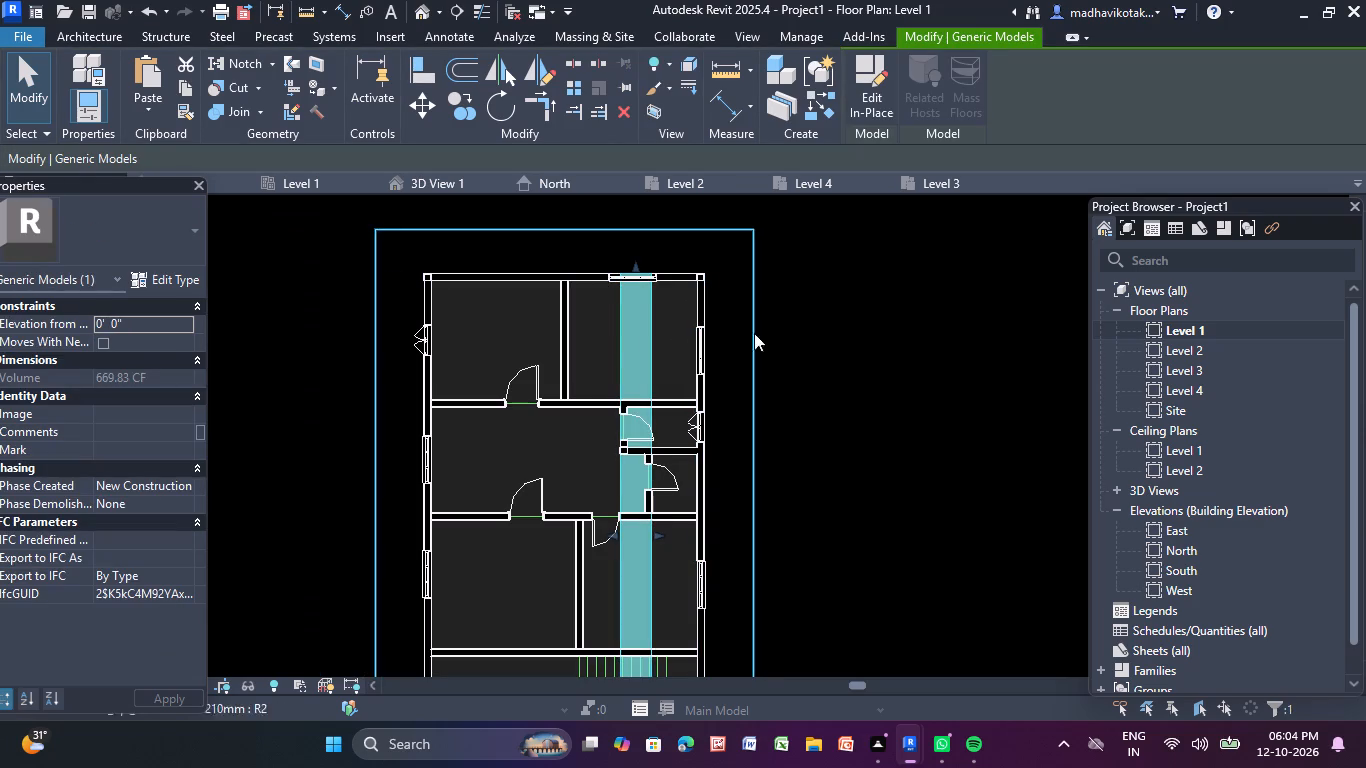
pyautogui.moveTo(823, 315); pyautogui.dragTo(845, 216, button='middle')
pyautogui.click(869, 82)
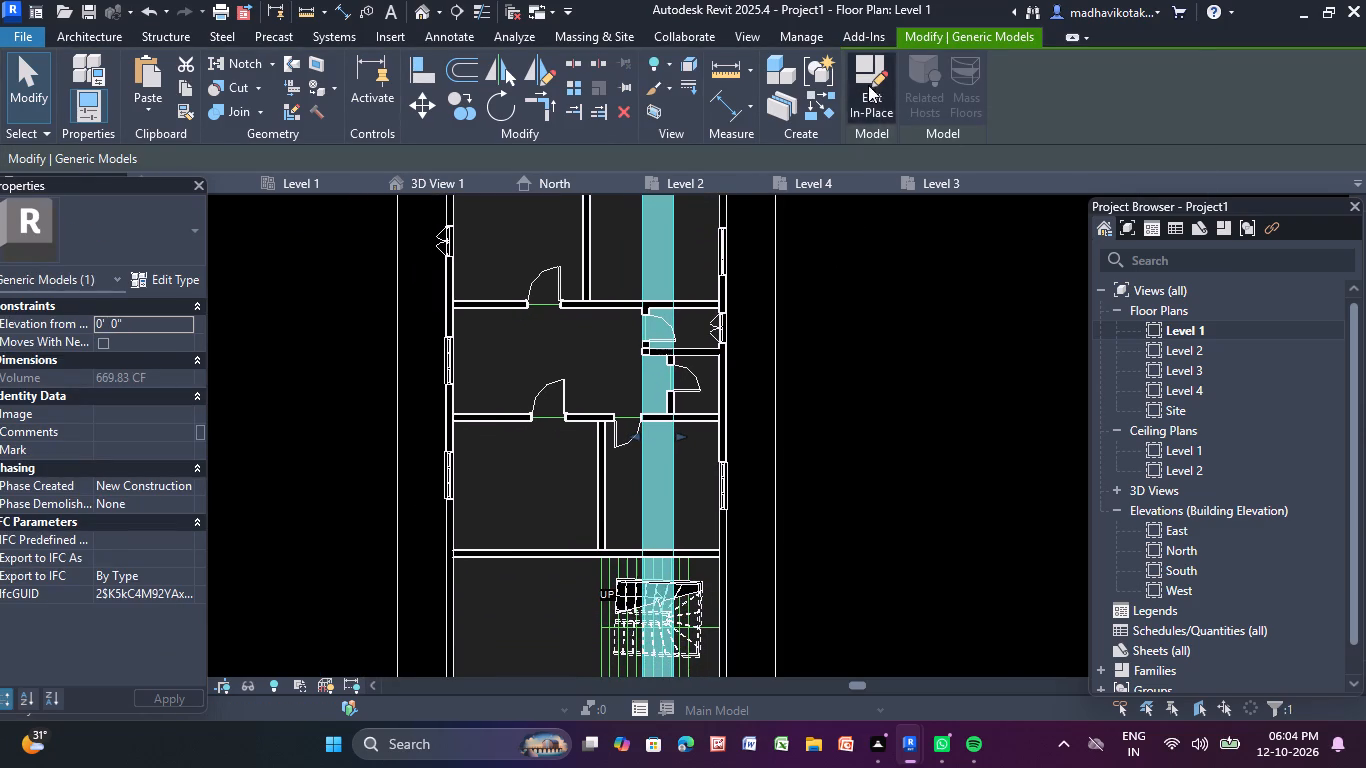
pyautogui.click(78, 43)
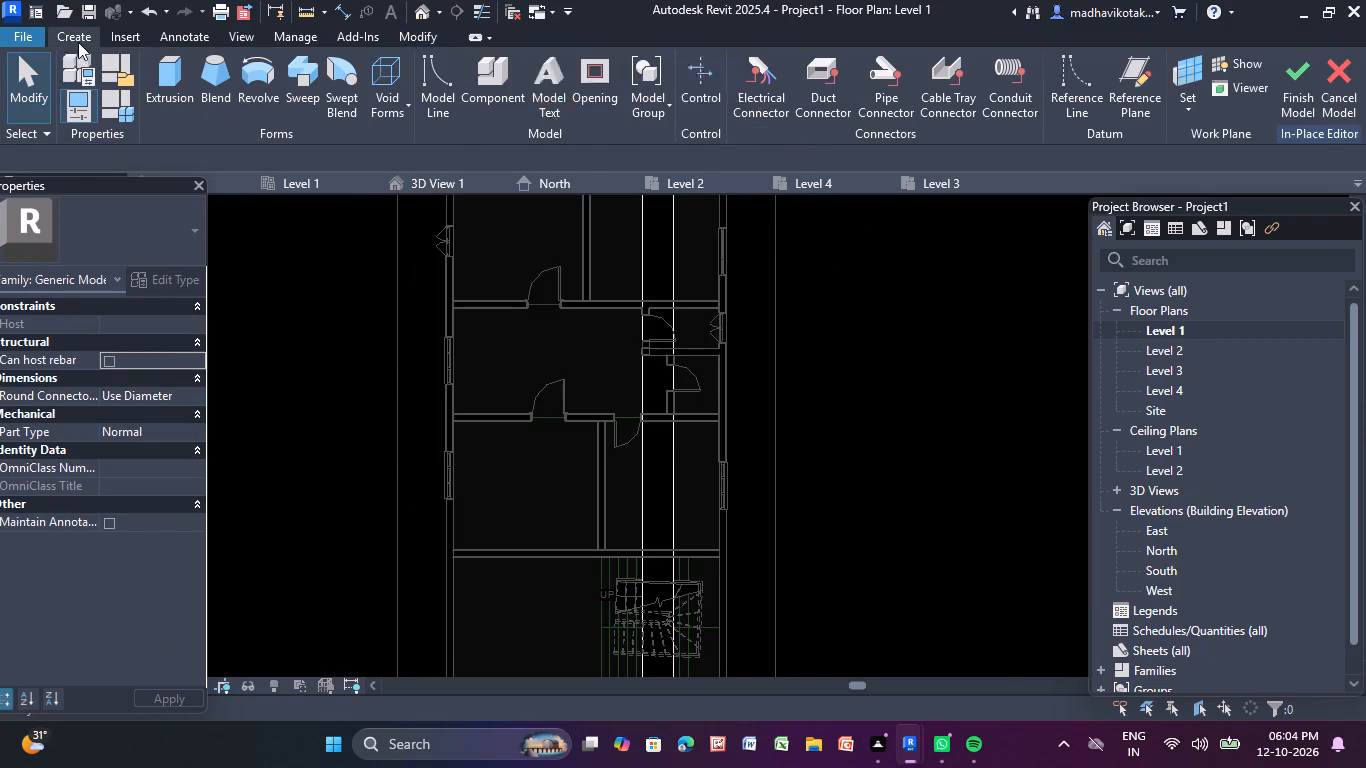
pyautogui.click(383, 68)
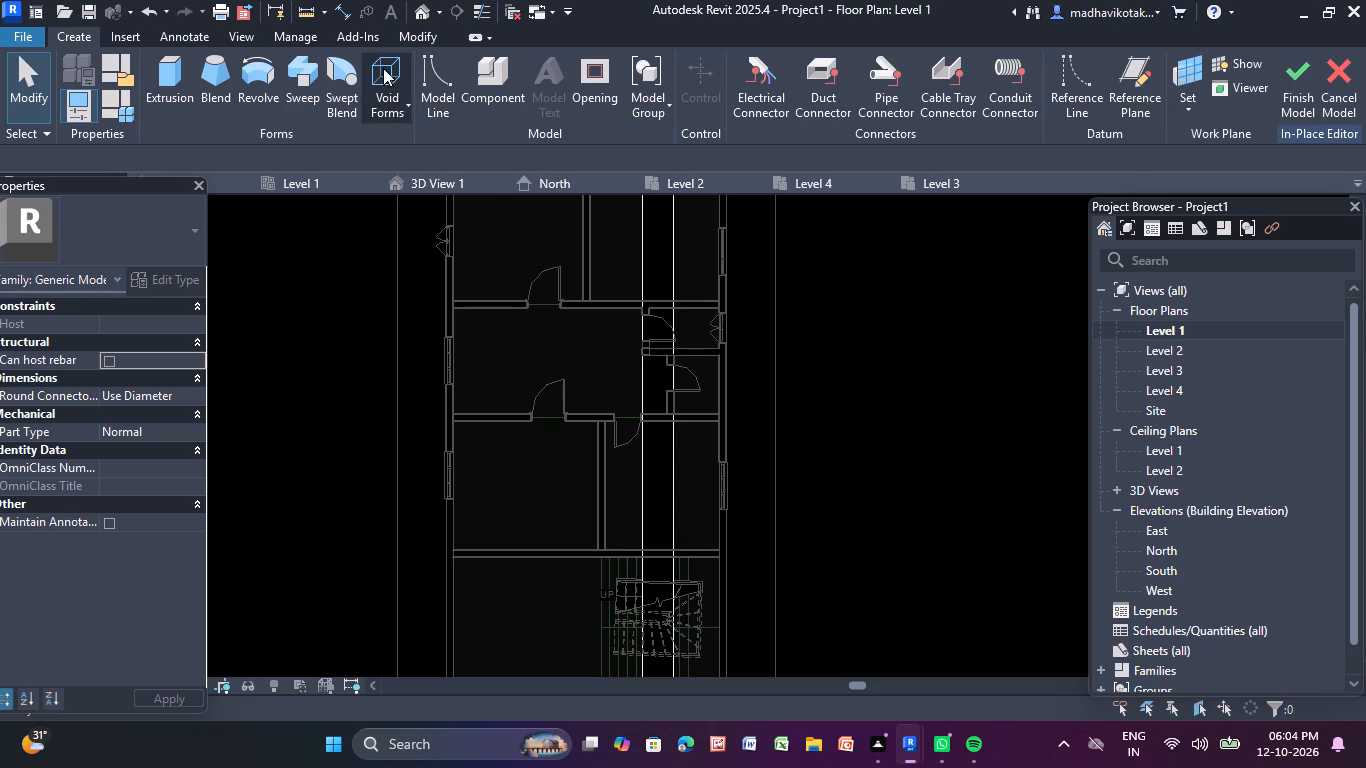
pyautogui.click(420, 142)
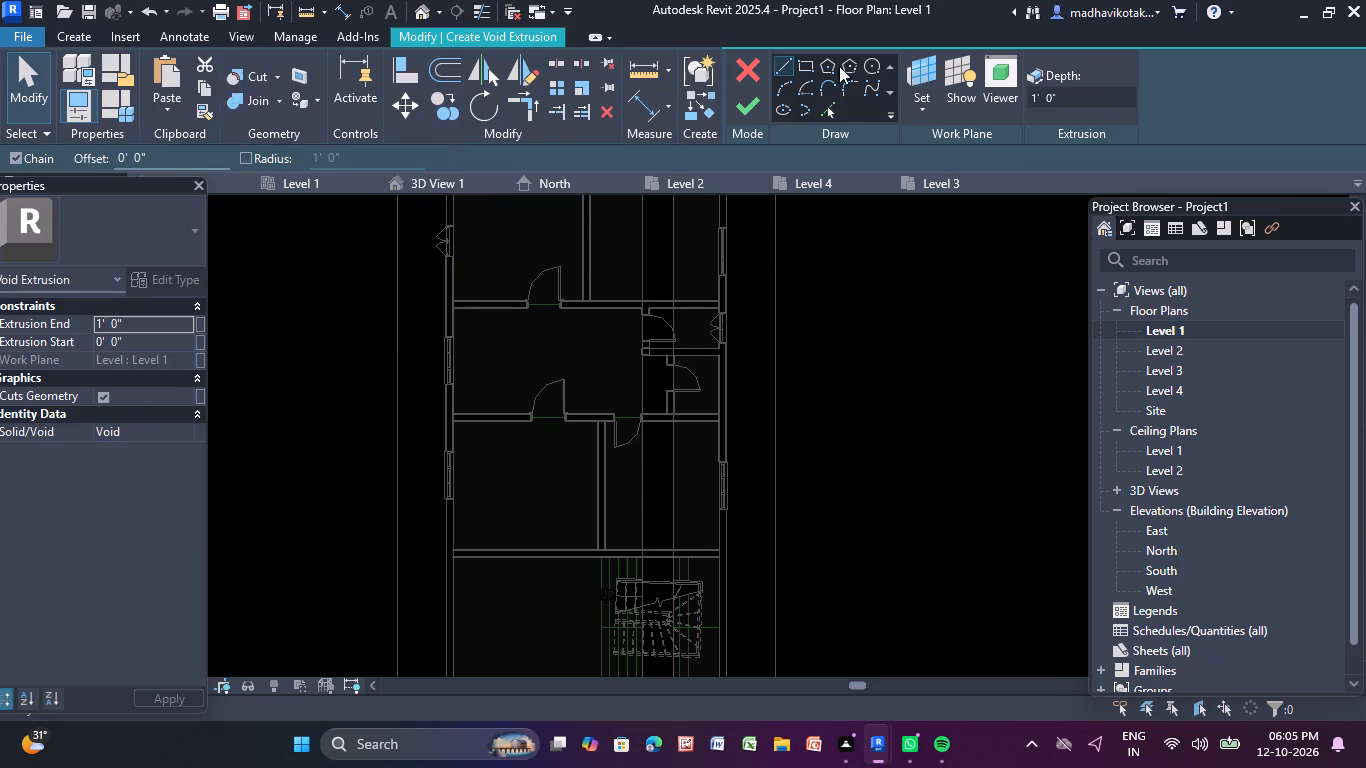
pyautogui.click(919, 104)
pyautogui.click(957, 184)
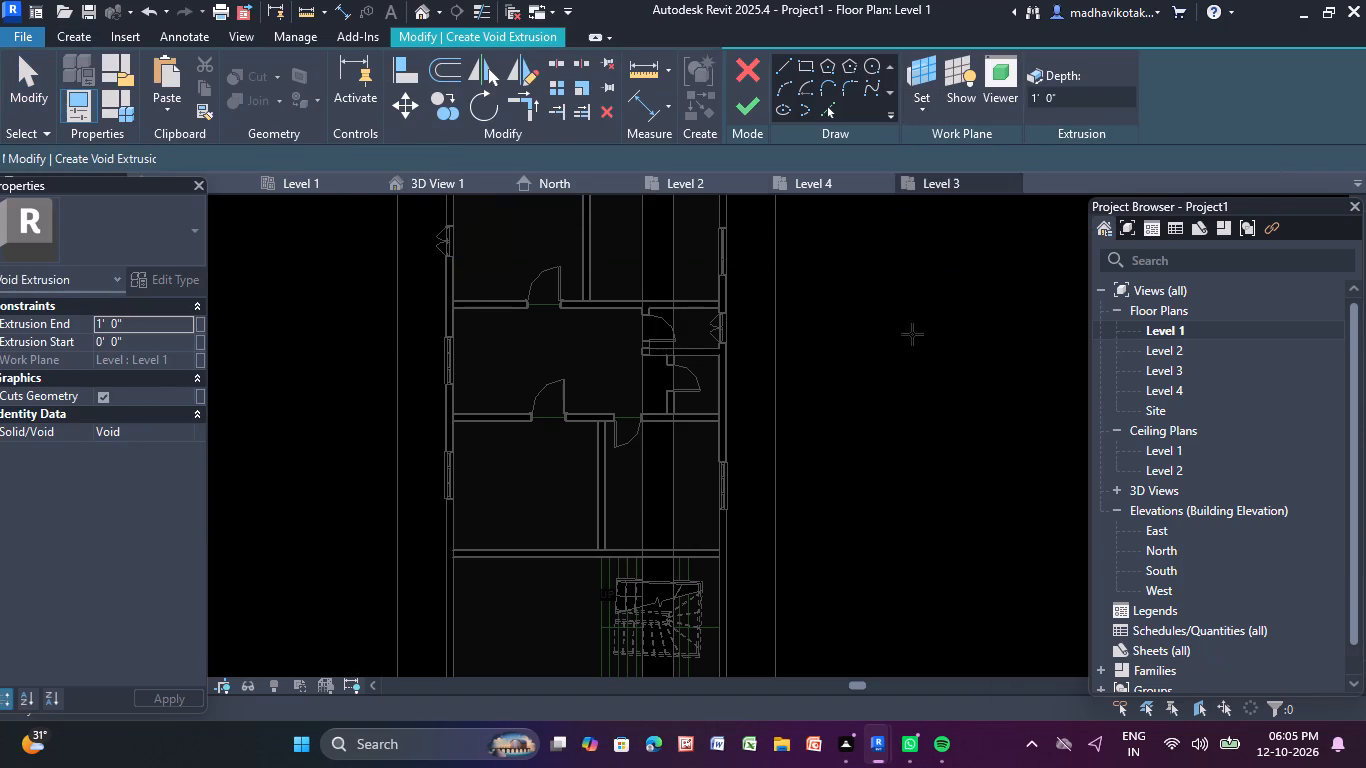
pyautogui.click(673, 445)
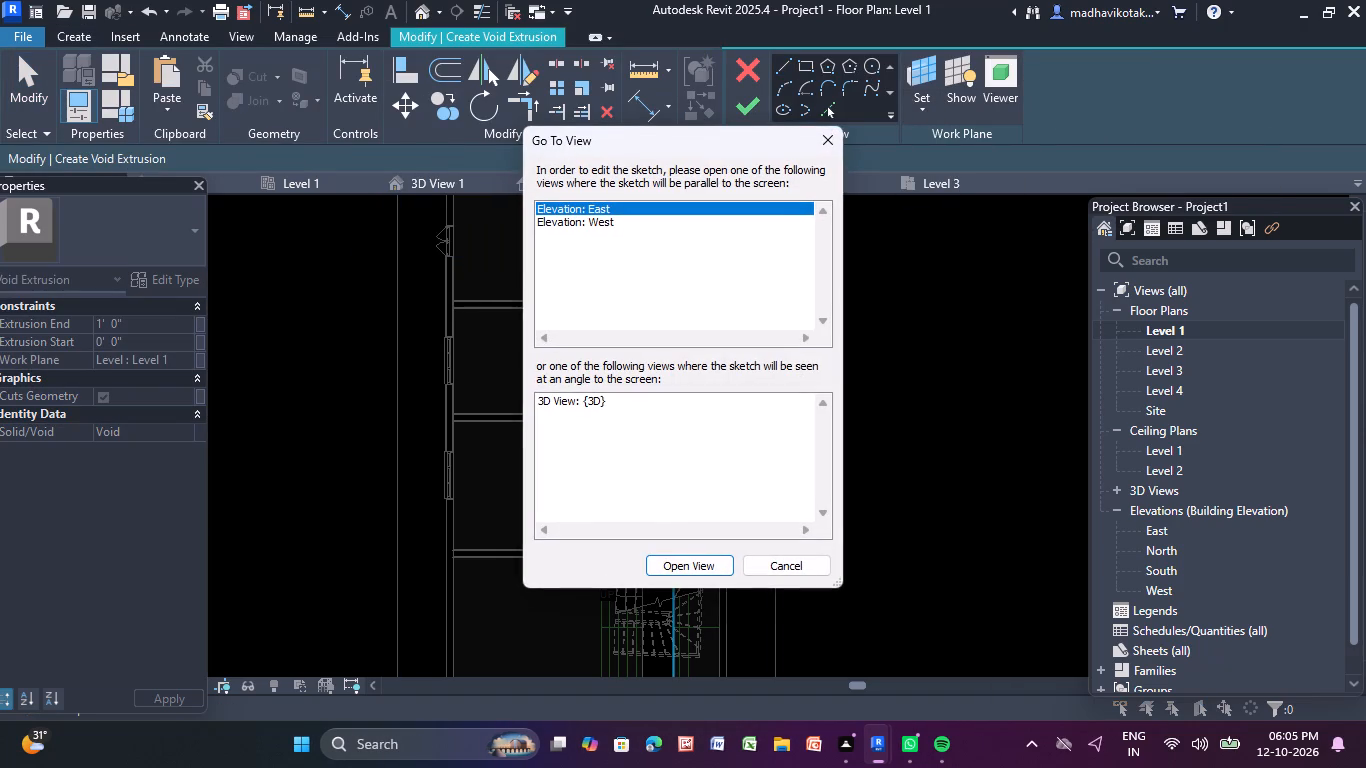
pyautogui.click(696, 566)
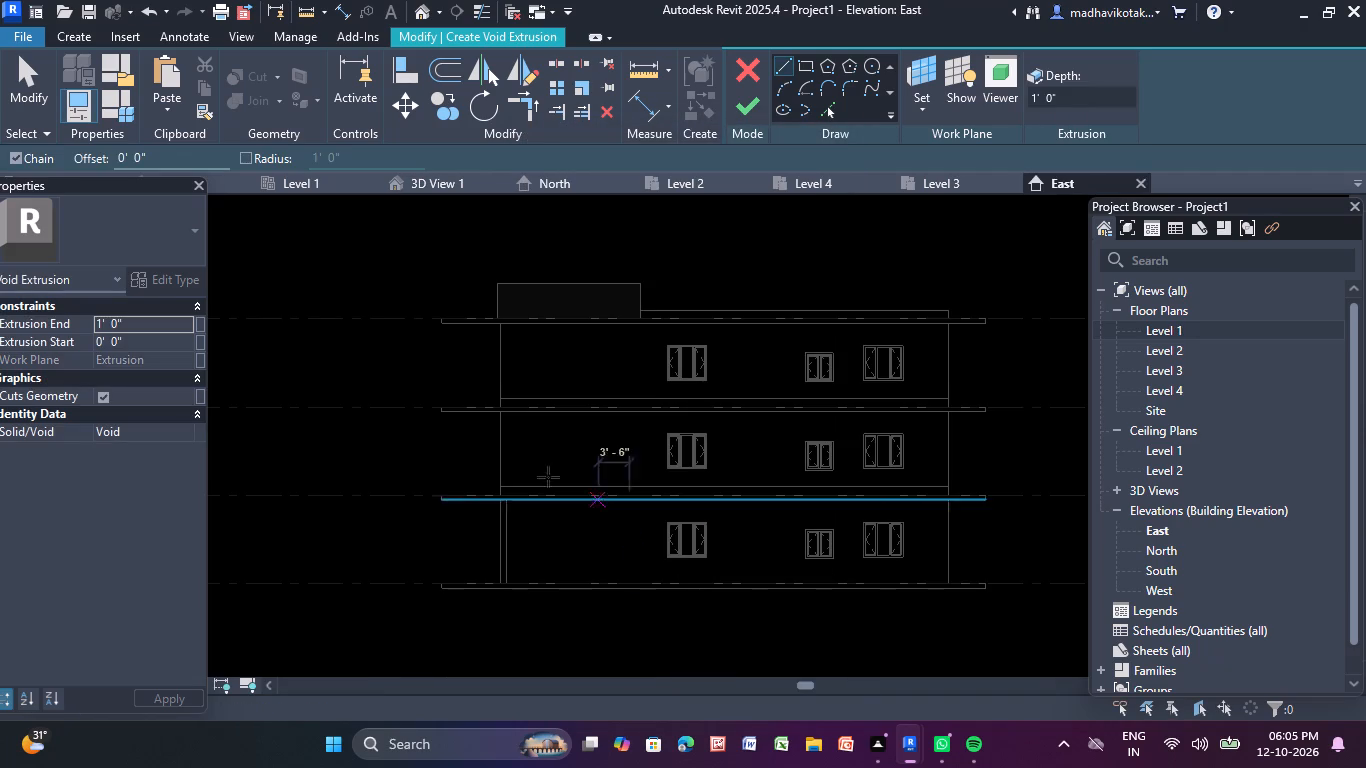
# Sketch a rectangular void about 7' 6" wide and 27' tall, from the third storey down to Level 1, and finish the extrusion and model.
pyautogui.click(806, 64)
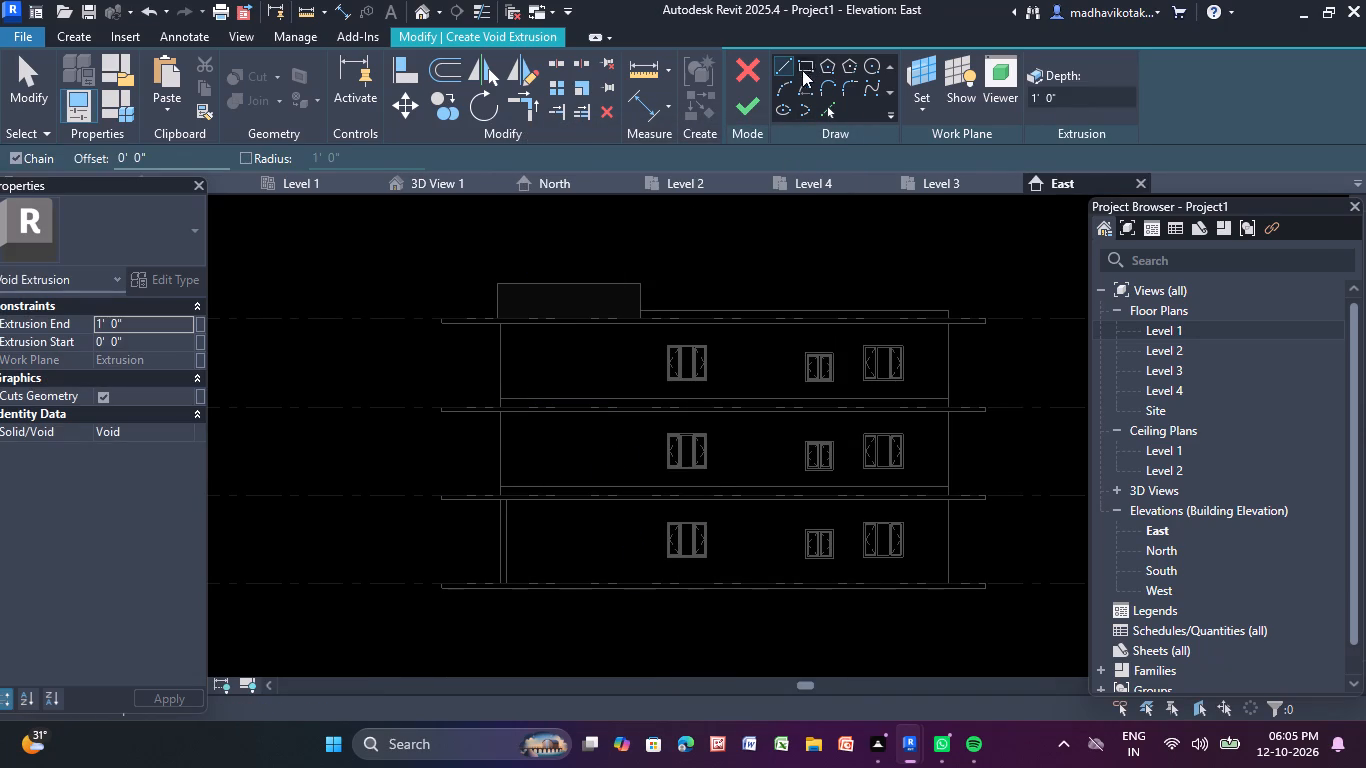
pyautogui.click(528, 346)
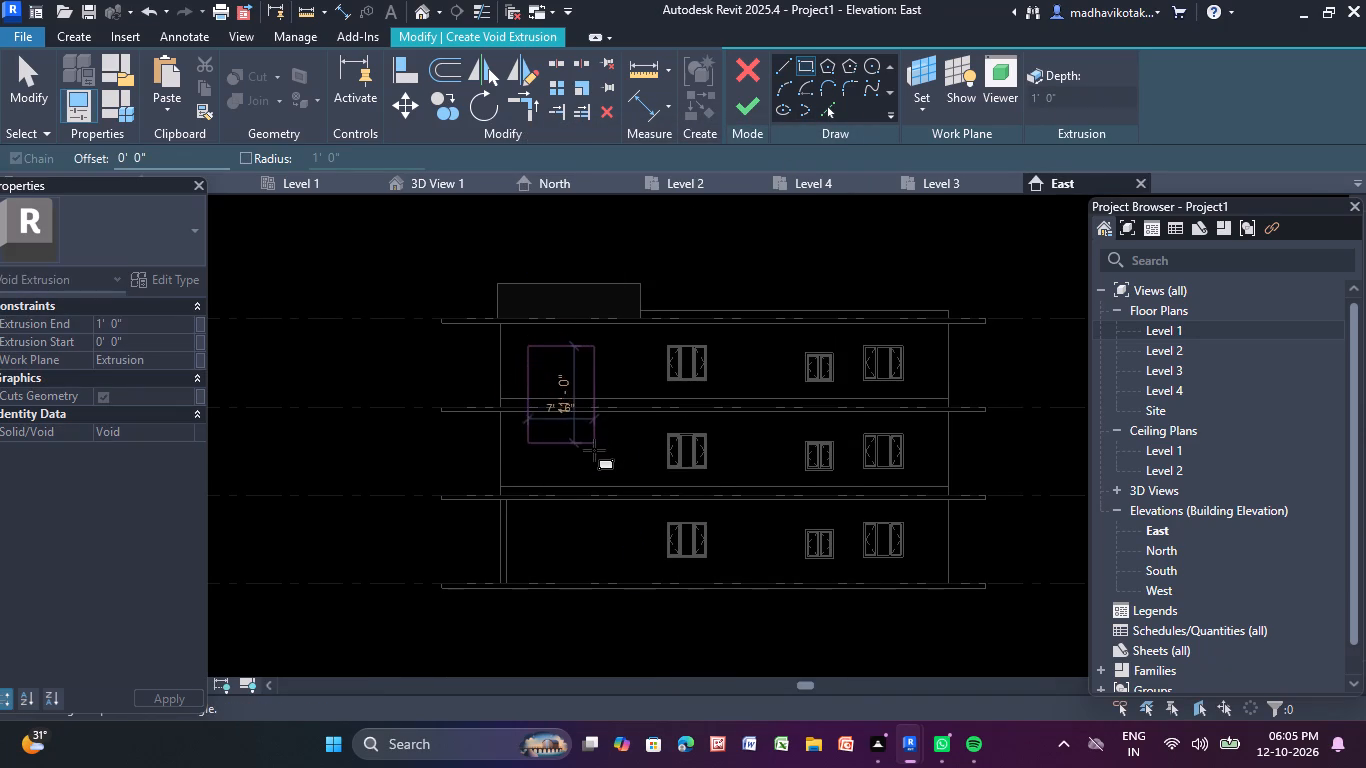
pyautogui.click(595, 576)
pyautogui.click(742, 111)
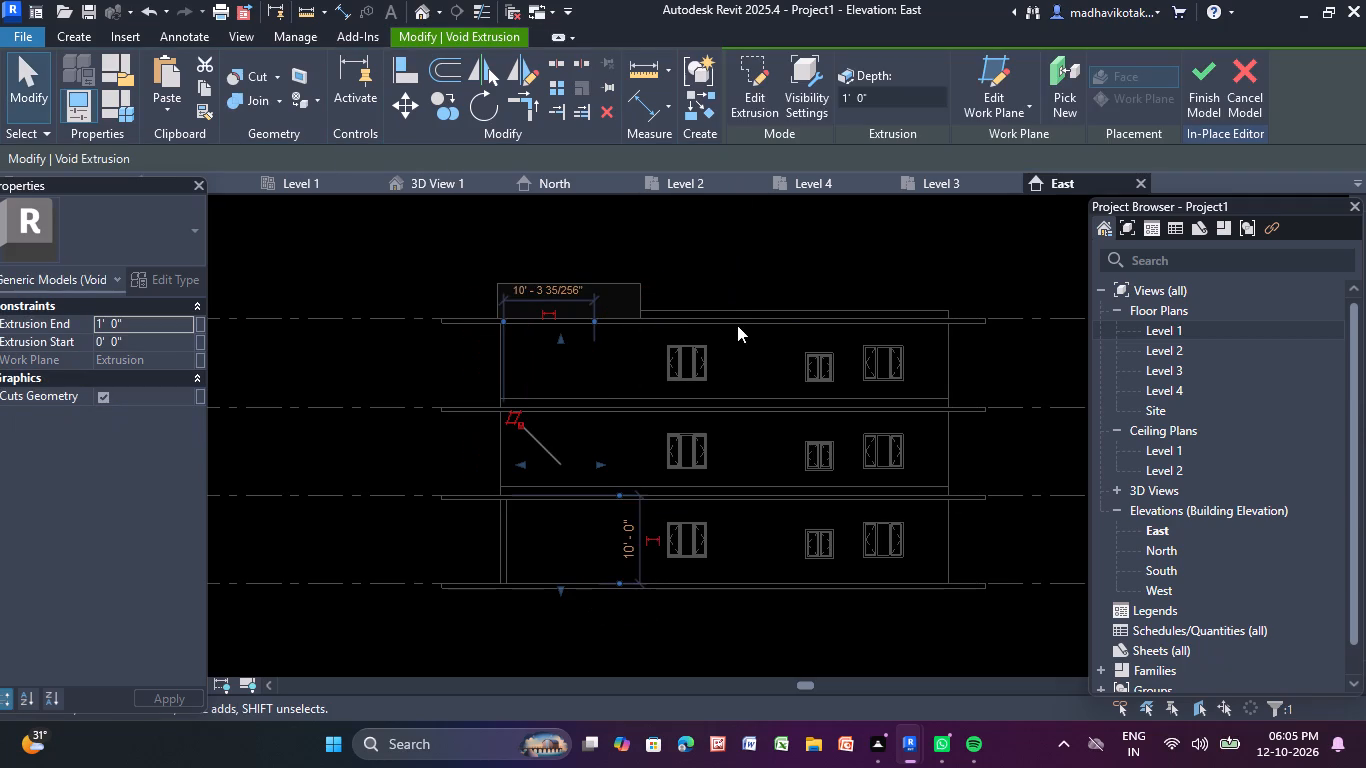
pyautogui.click(1208, 70)
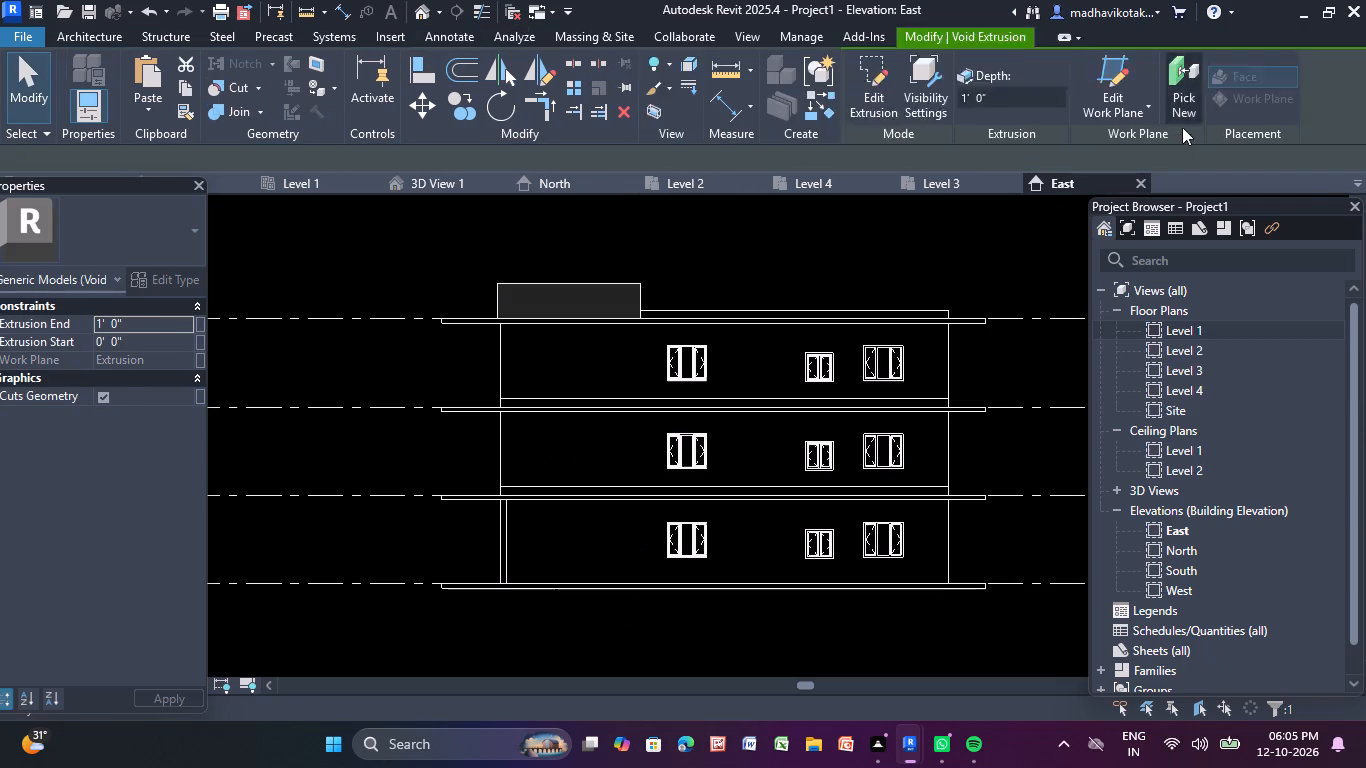
pyautogui.click(781, 252)
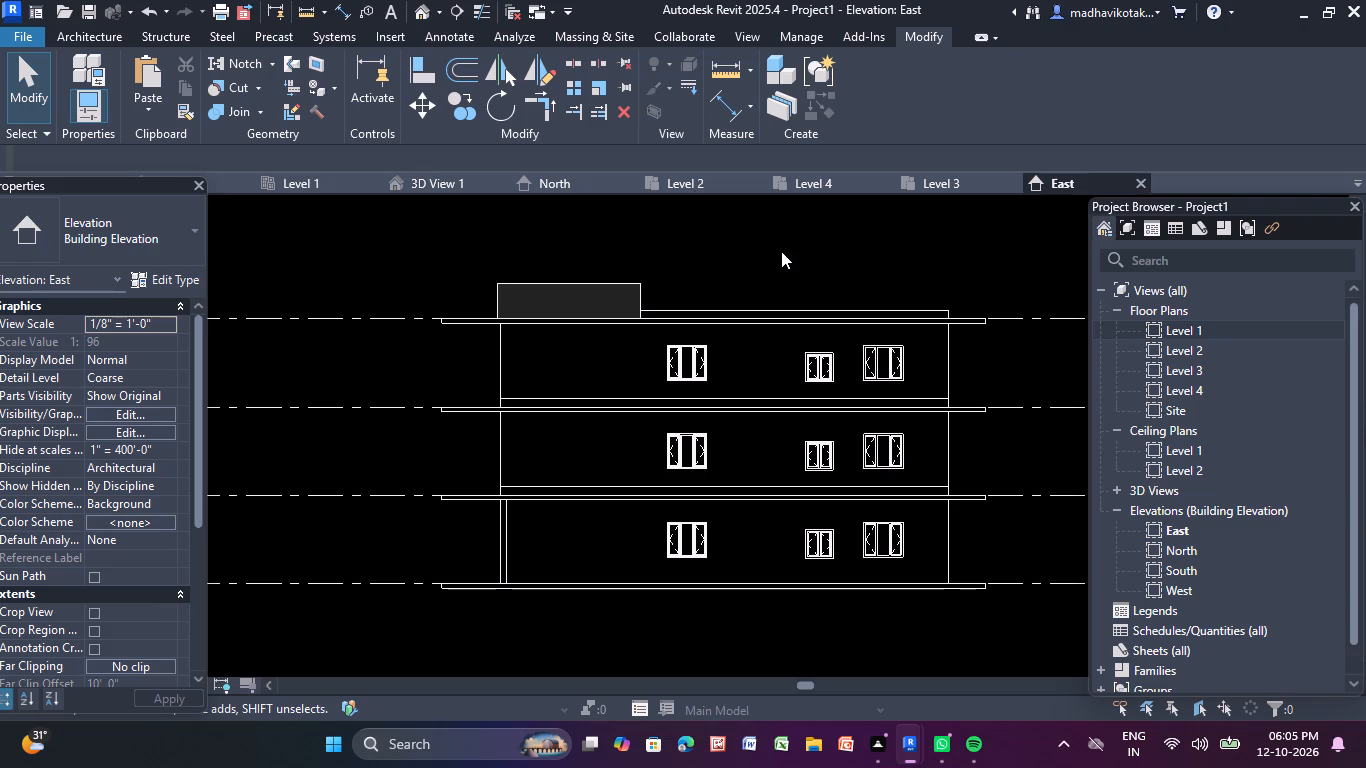
# Examine the building in 3D and in the West elevation, checking the outer side walls, windows and lowest storey's end wall.
pyautogui.click(418, 8)
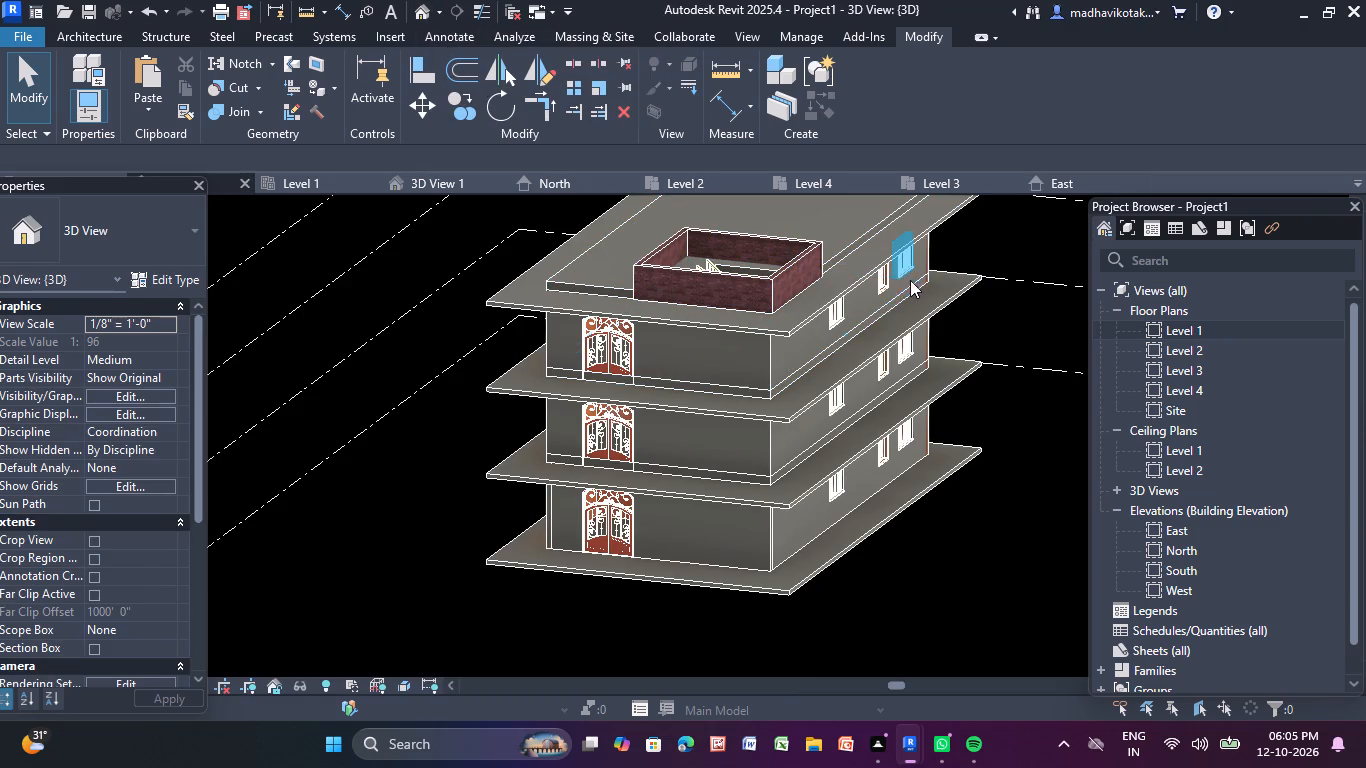
pyautogui.scroll(-4, 921, 285)
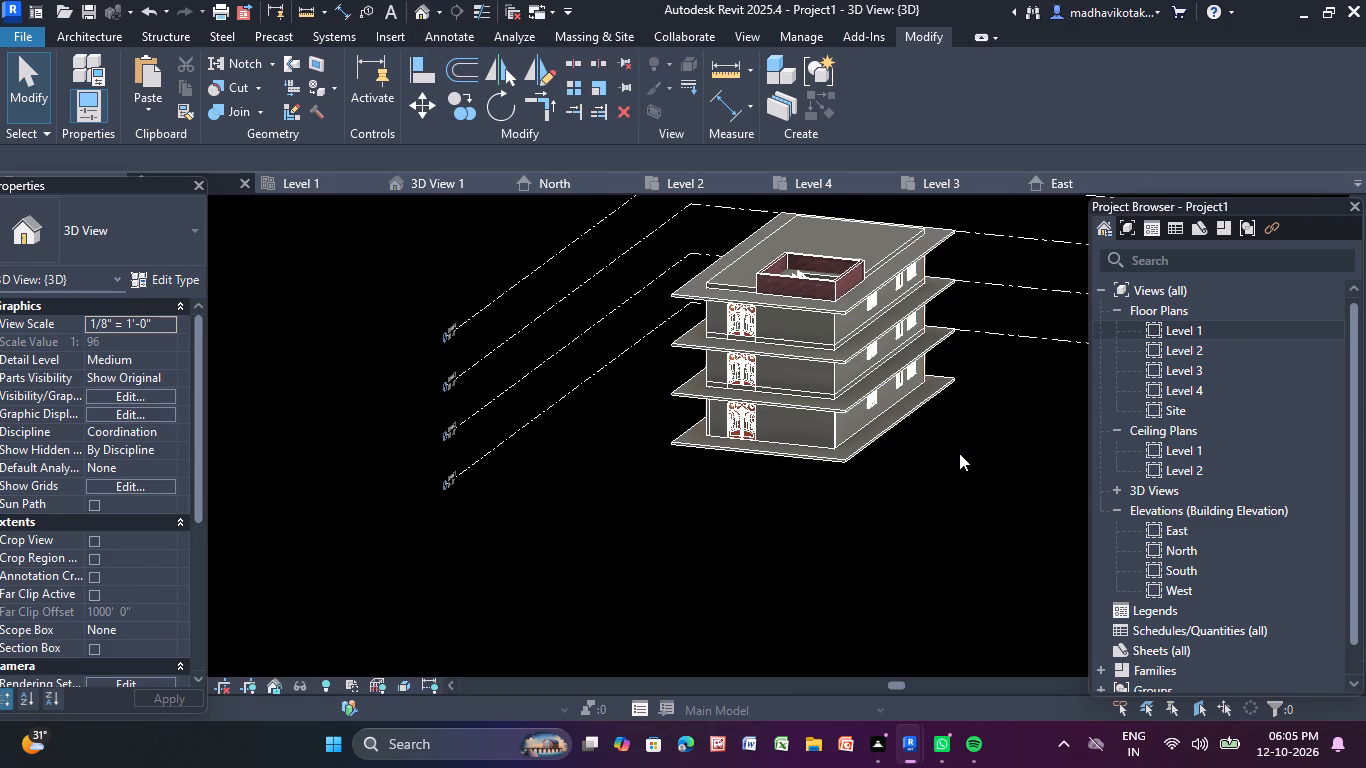
pyautogui.doubleClick(1170, 585)
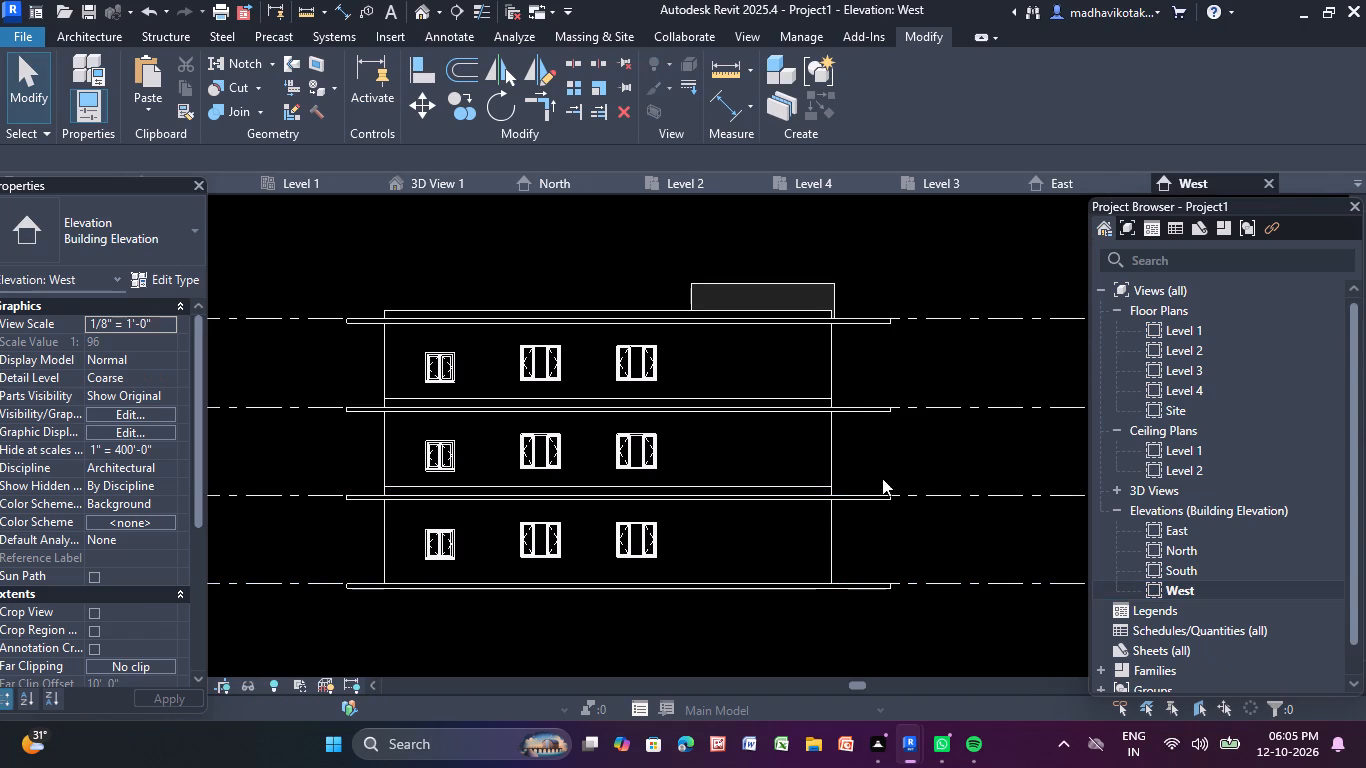
pyautogui.click(426, 13)
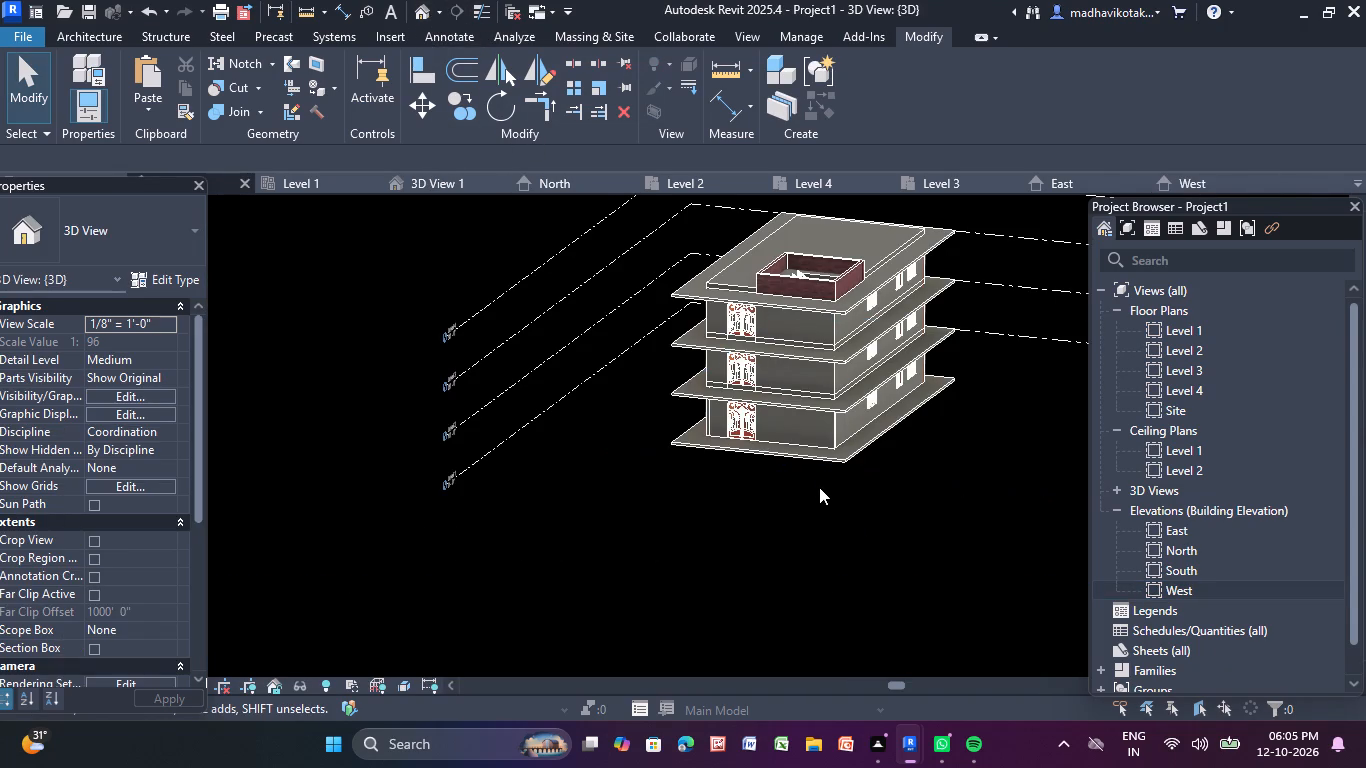
pyautogui.keyDown('shift'); pyautogui.moveTo(818, 486); pyautogui.dragTo(1069, 478, button='middle'); pyautogui.keyUp('shift')
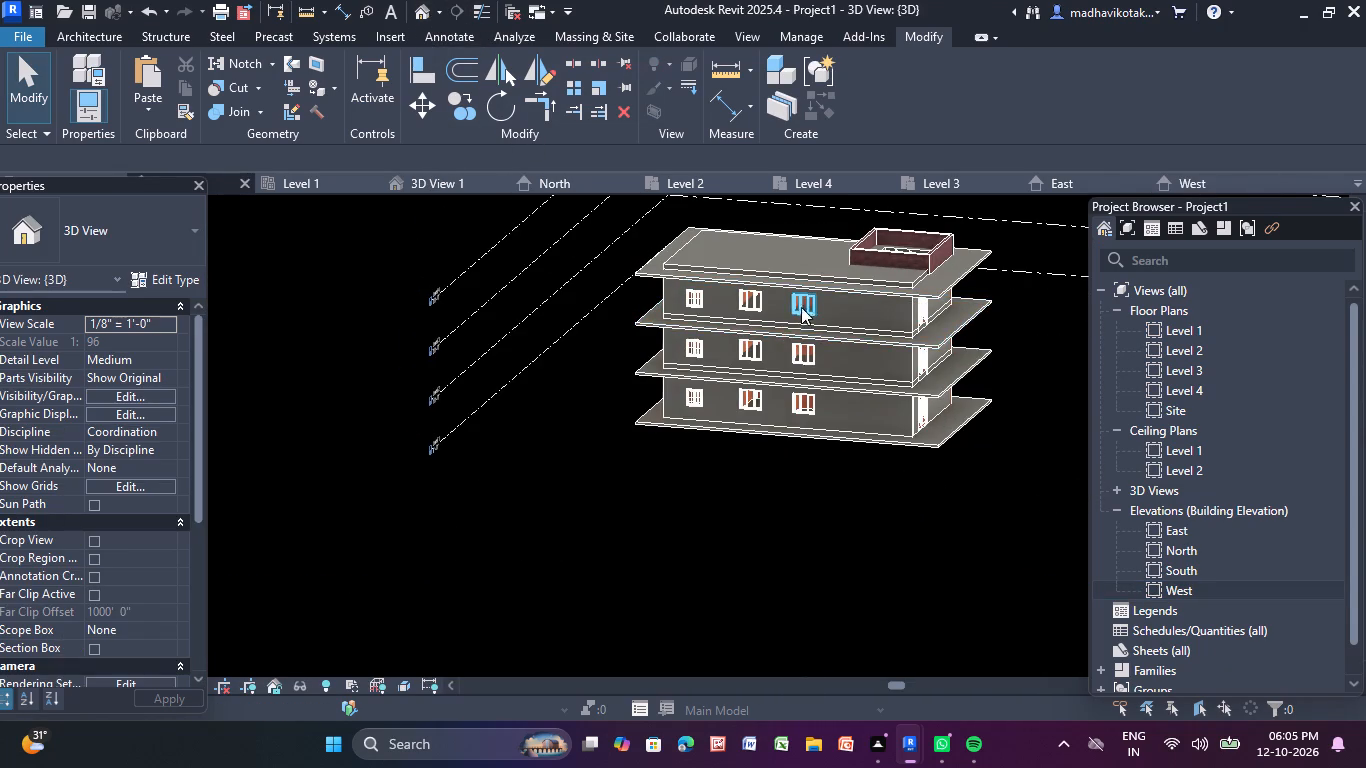
pyautogui.scroll(4, 817, 308)
pyautogui.keyDown('shift'); pyautogui.moveTo(855, 493); pyautogui.dragTo(404, 455, button='middle'); pyautogui.keyUp('shift')
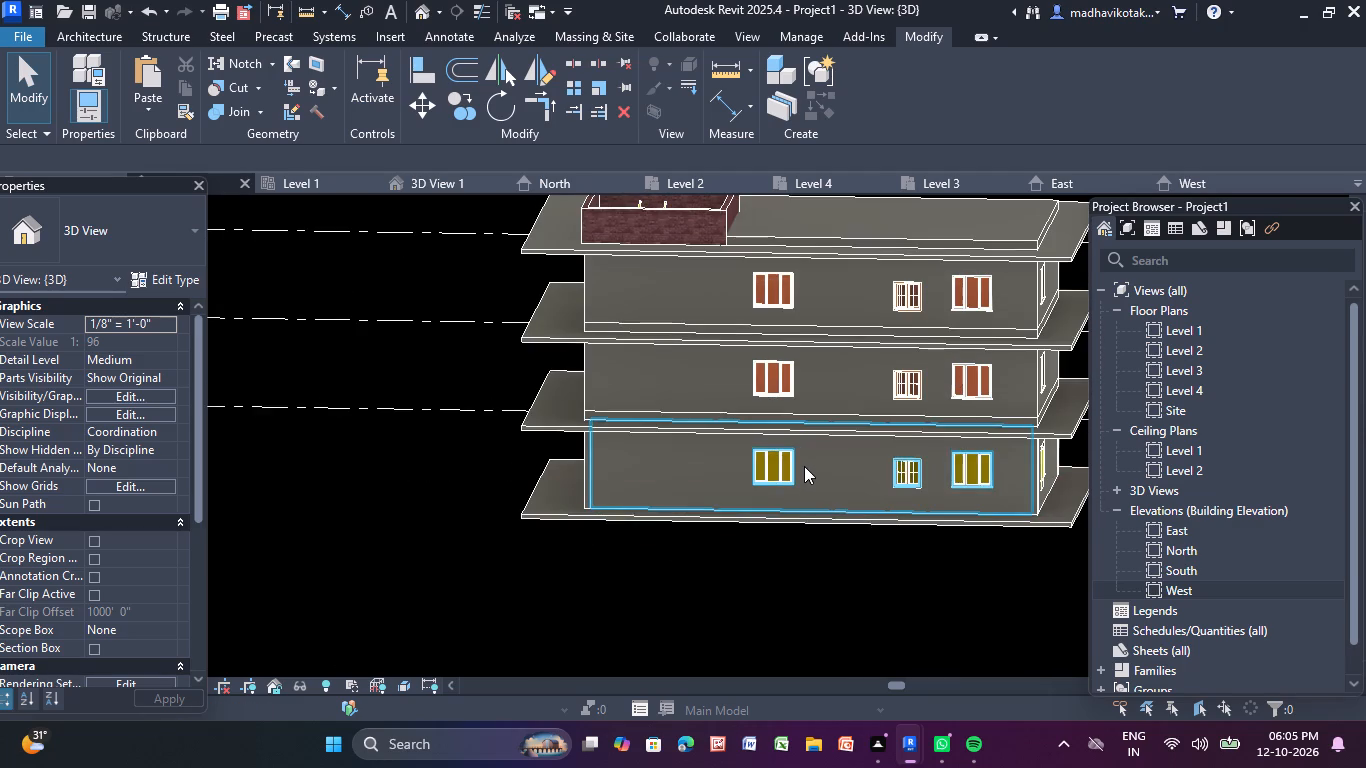
pyautogui.scroll(2, 804, 466)
pyautogui.click(769, 449)
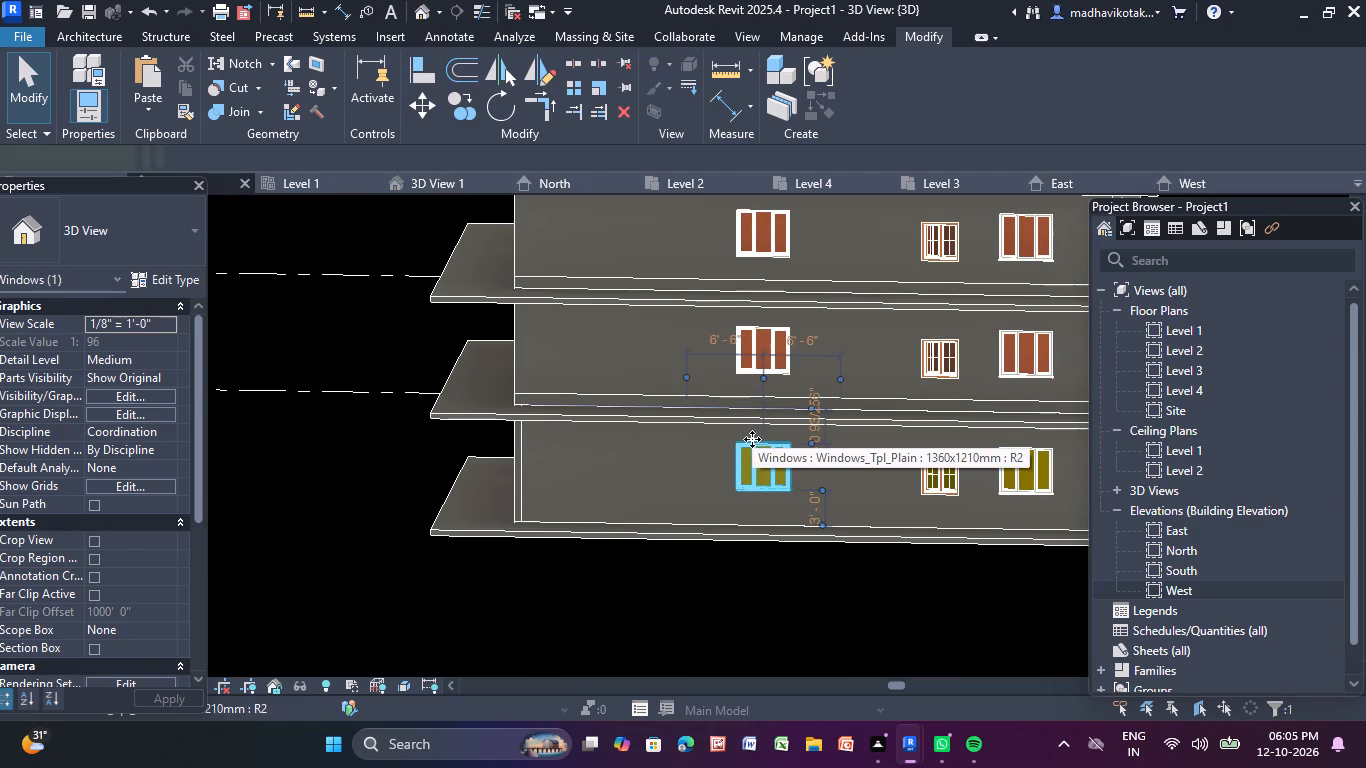
pyautogui.click(752, 439)
pyautogui.scroll(-1, 752, 439)
pyautogui.moveTo(751, 439); pyautogui.dragTo(444, 378, button='middle')
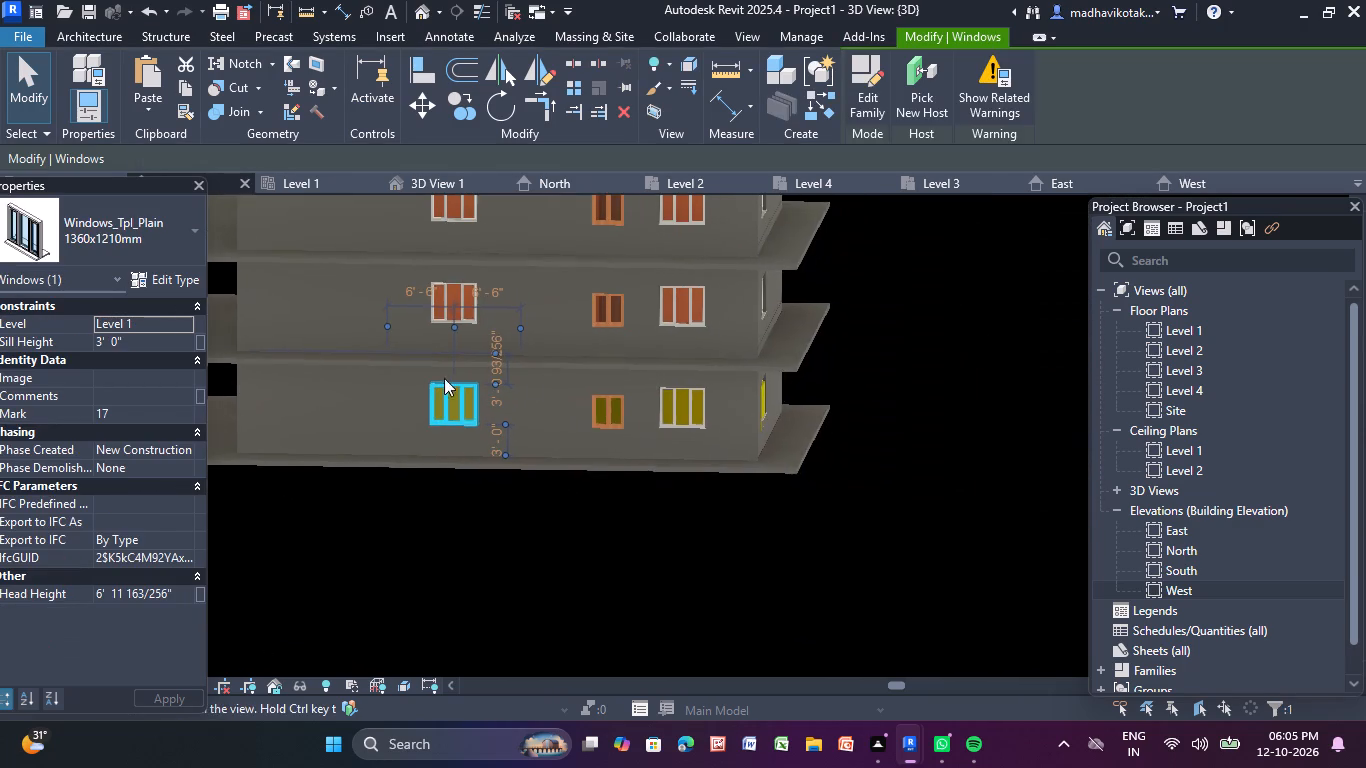
pyautogui.moveTo(444, 378); pyautogui.dragTo(443, 380, button='middle')
pyautogui.click(754, 390)
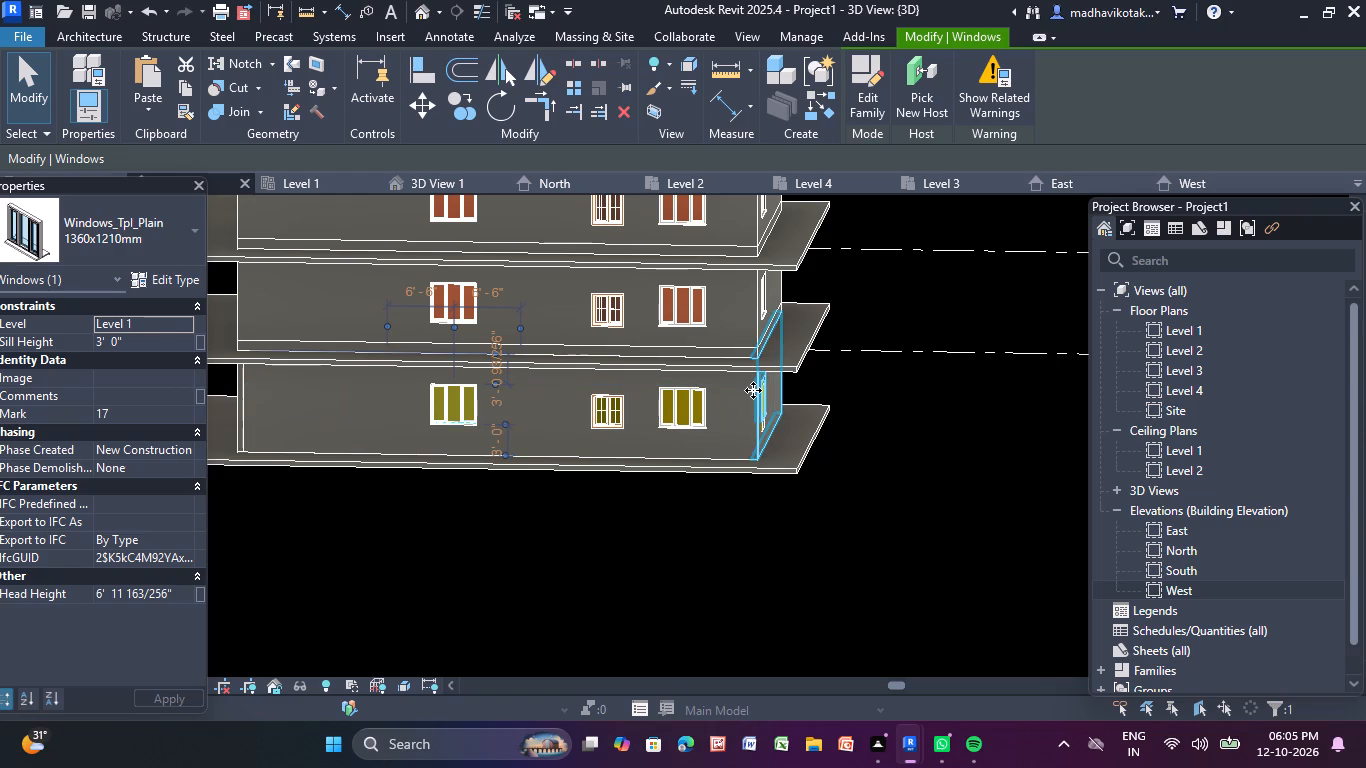
pyautogui.scroll(3, 775, 343)
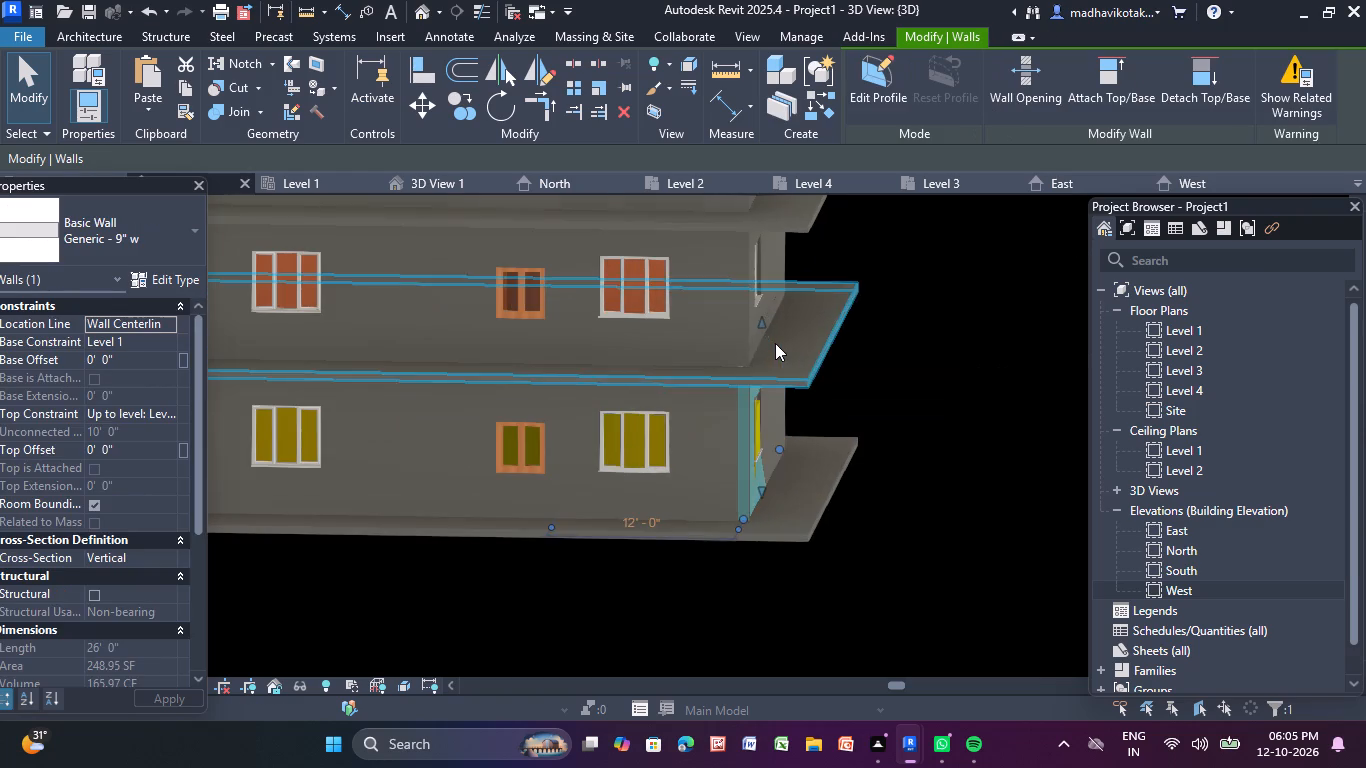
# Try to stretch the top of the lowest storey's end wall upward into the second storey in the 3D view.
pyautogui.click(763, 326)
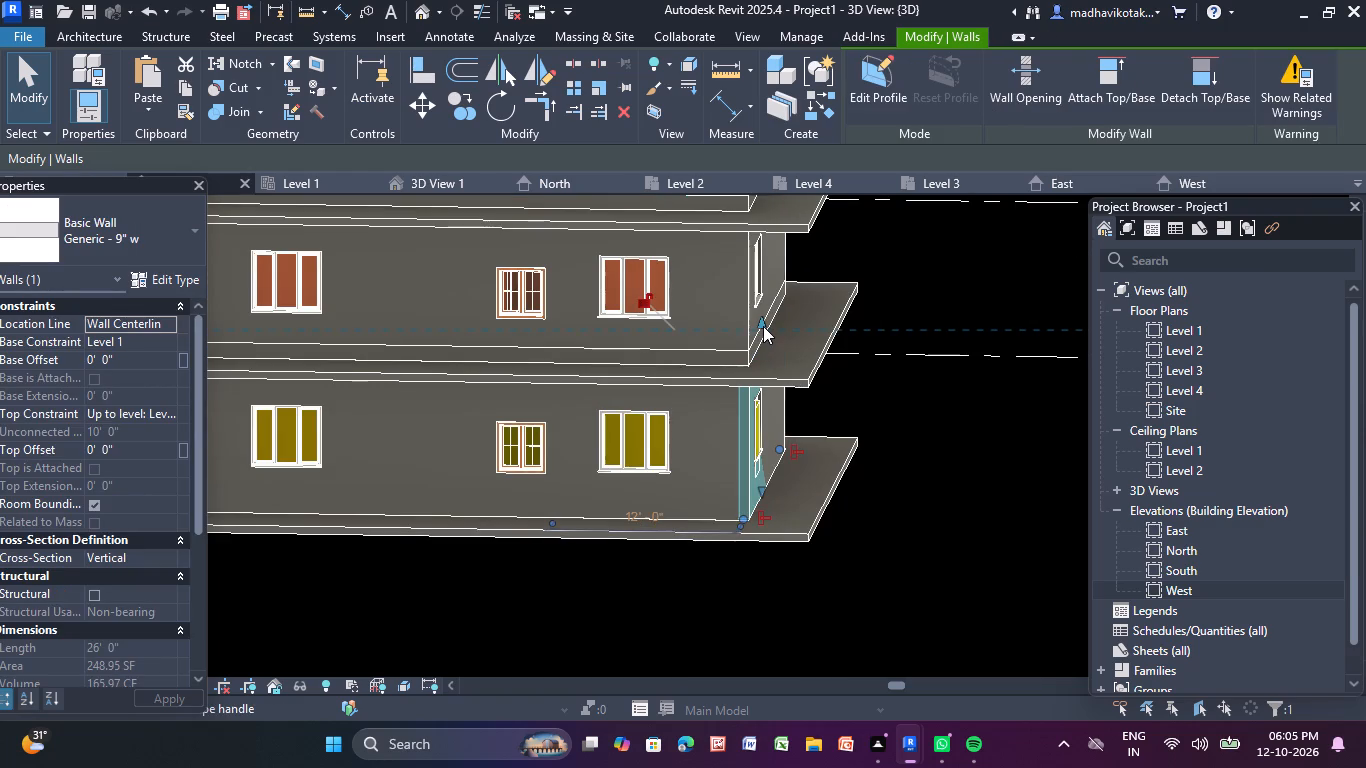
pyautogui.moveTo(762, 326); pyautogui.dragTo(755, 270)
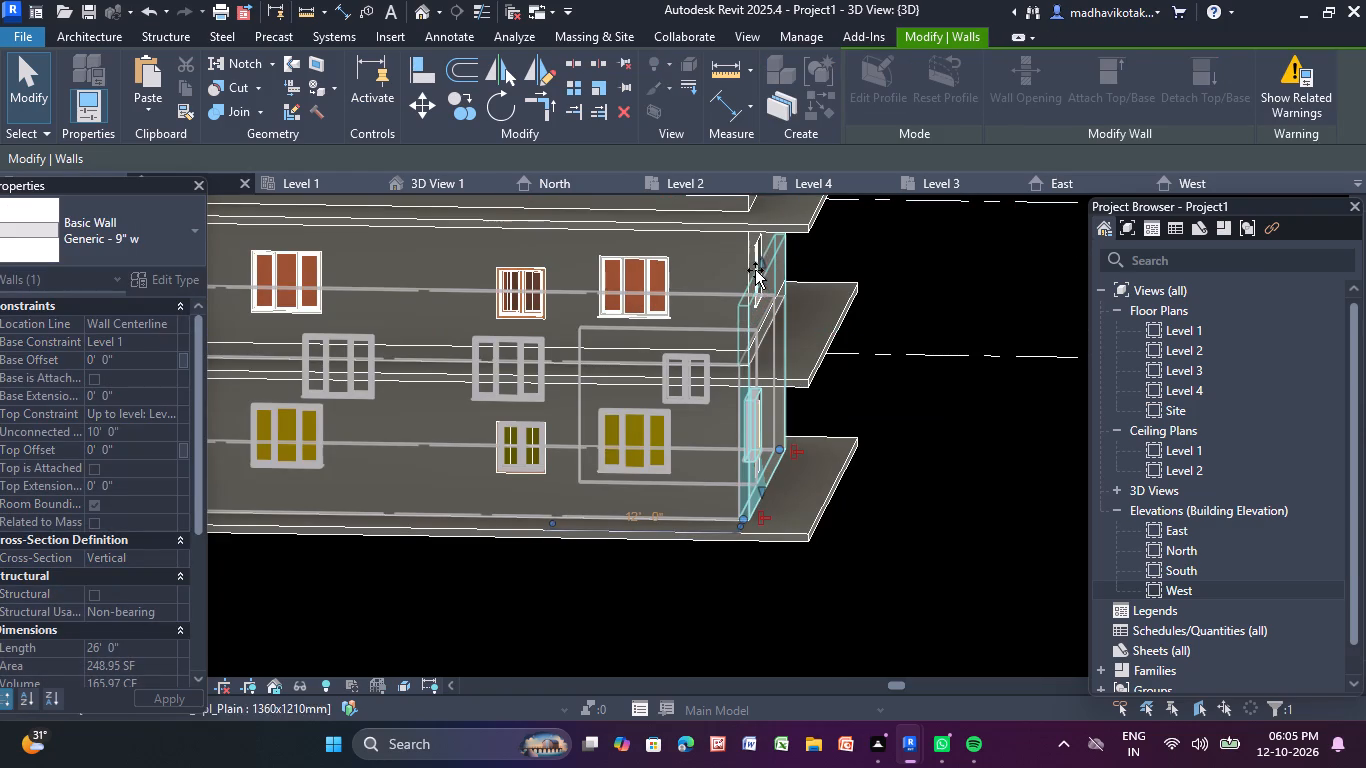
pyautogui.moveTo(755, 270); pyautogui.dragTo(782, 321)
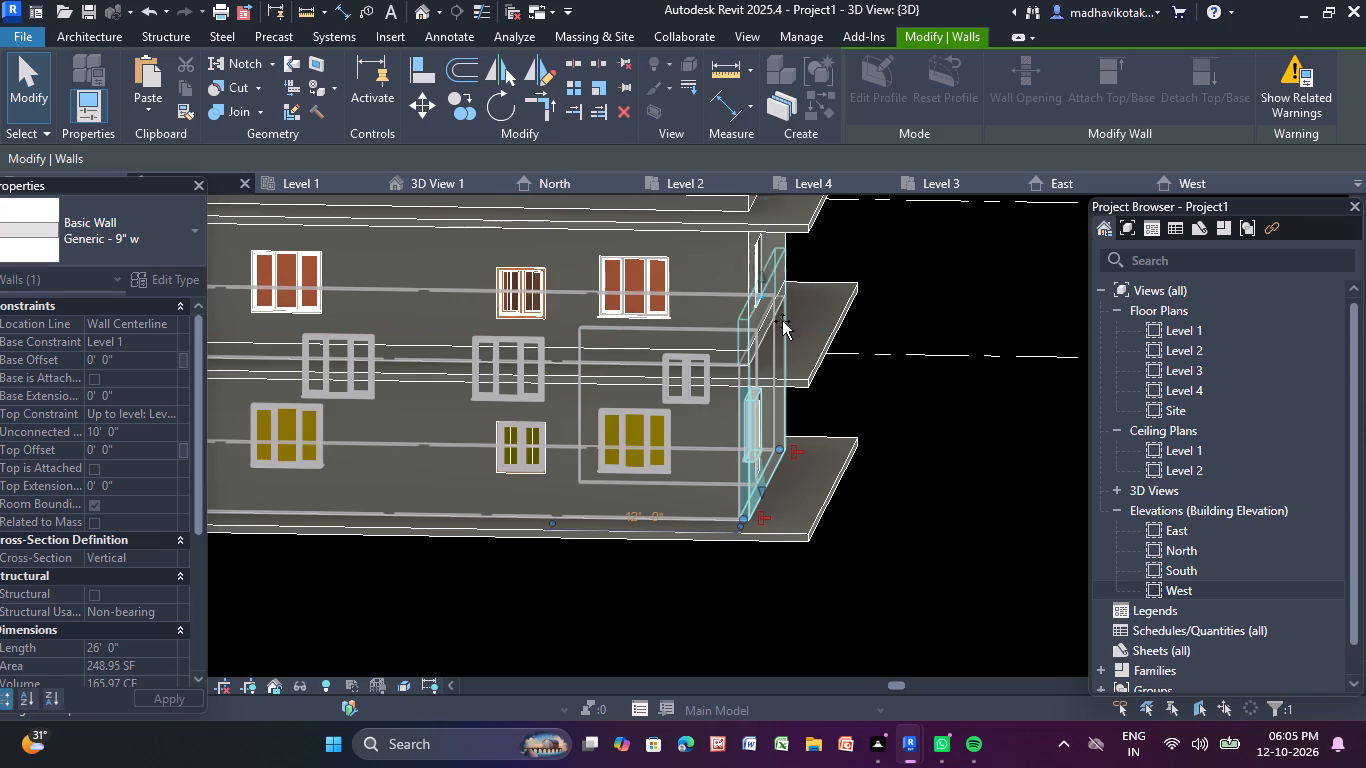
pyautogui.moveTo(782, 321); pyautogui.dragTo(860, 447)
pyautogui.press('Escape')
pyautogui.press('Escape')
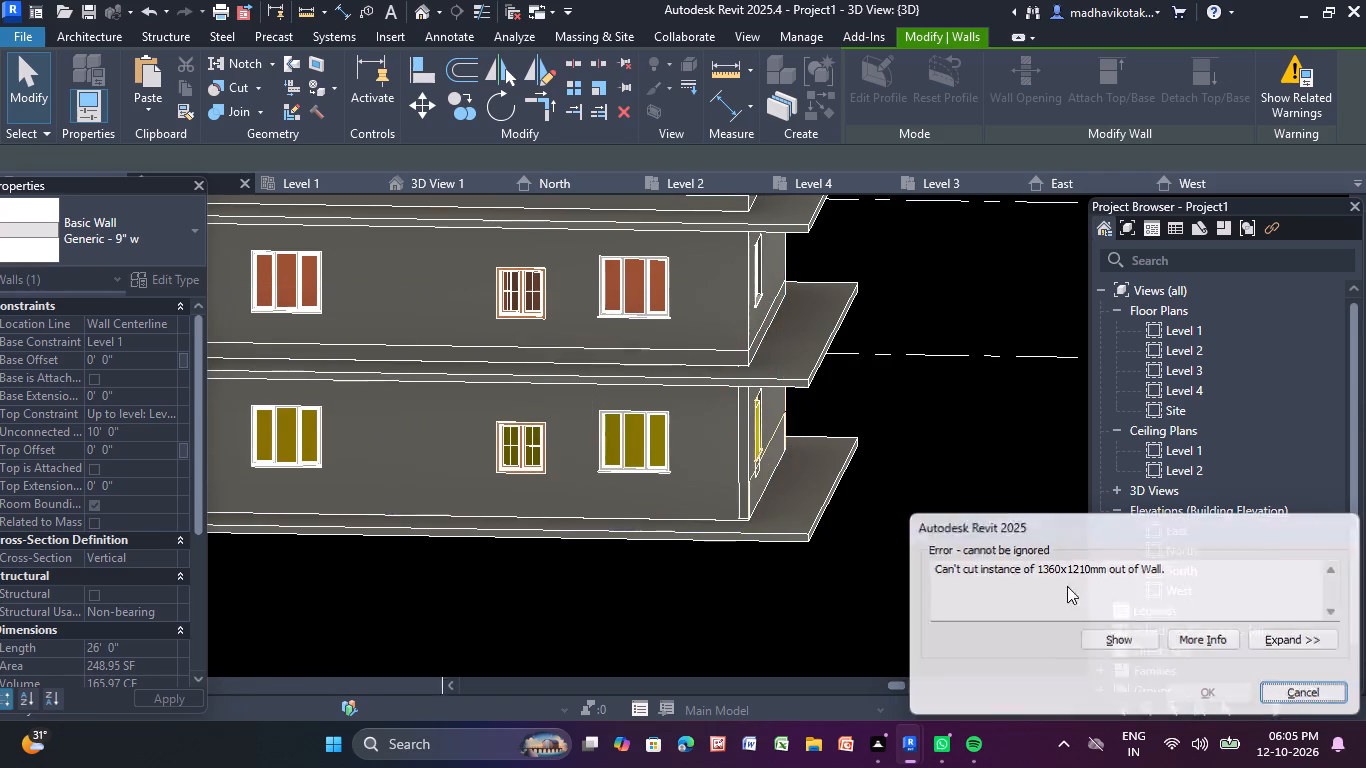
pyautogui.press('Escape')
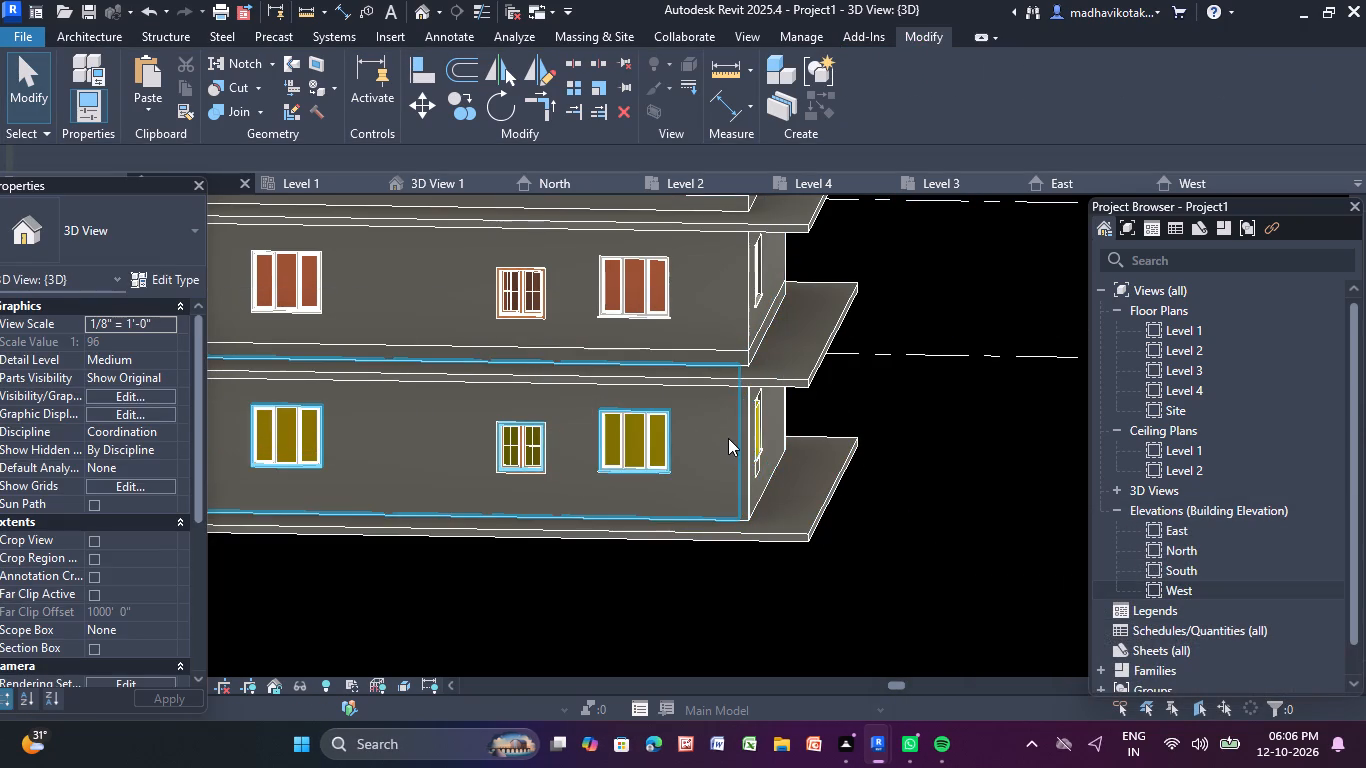
# Undo the recent edits back to the open sketch of the in-place model's void extrusion.
pyautogui.hotkey('ctrl', 'z')
pyautogui.hotkey('ctrl', 'z')
pyautogui.hotkey('ctrl', 'z')
pyautogui.hotkey('ctrl', 'z')
pyautogui.hotkey('ctrl', 'z')
pyautogui.hotkey('ctrl', 'z')
pyautogui.hotkey('ctrl', 'z')
pyautogui.hotkey('ctrl', 'z')
pyautogui.hotkey('ctrl', 'z')
pyautogui.hotkey('ctrl', 'z')
pyautogui.hotkey('ctrl', 'z')
pyautogui.hotkey('ctrl', 'z')
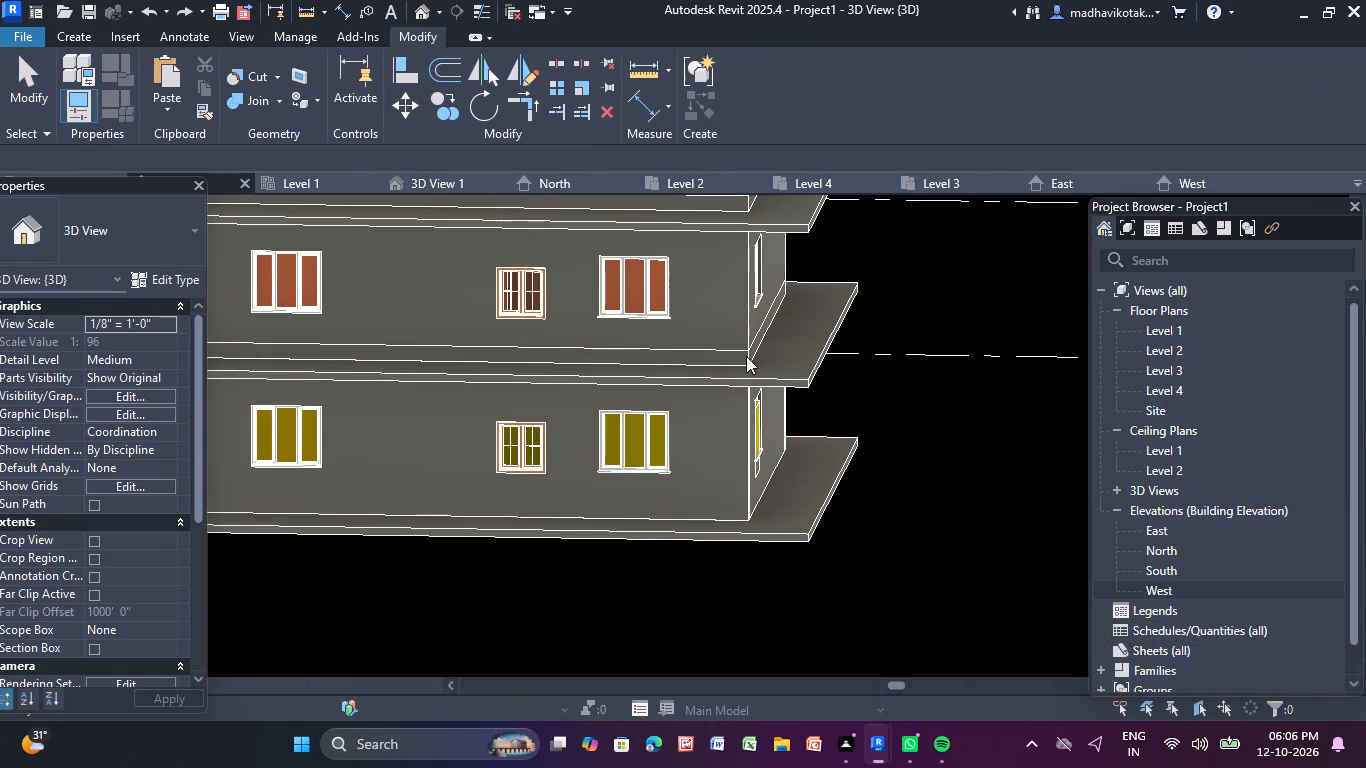
pyautogui.hotkey('ctrl', 'z')
# Keep the rectangular void sketch as drawn, finish the void extrusion and finish the in-place model.
pyautogui.scroll(-2, 758, 333)
pyautogui.moveTo(765, 331); pyautogui.dragTo(894, 450, button='middle')
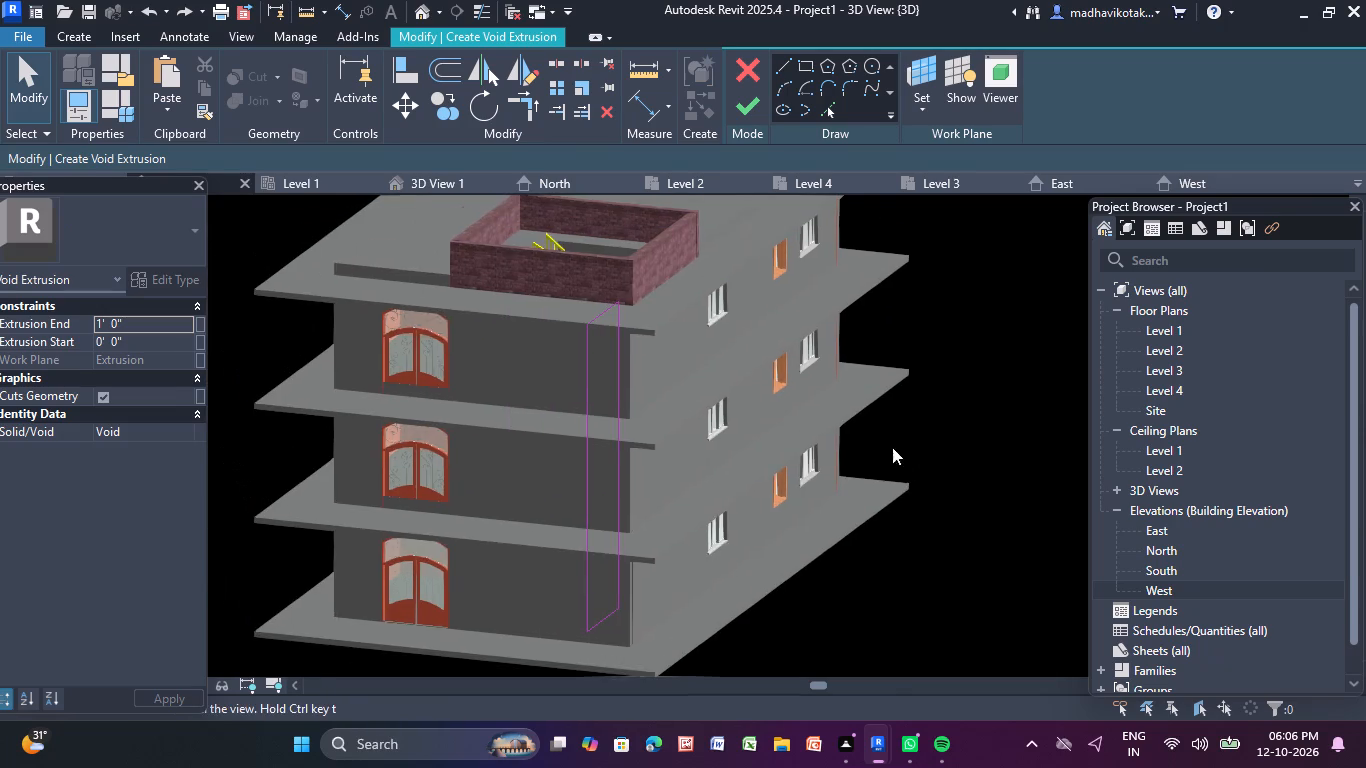
pyautogui.moveTo(779, 385); pyautogui.dragTo(823, 360, button='middle')
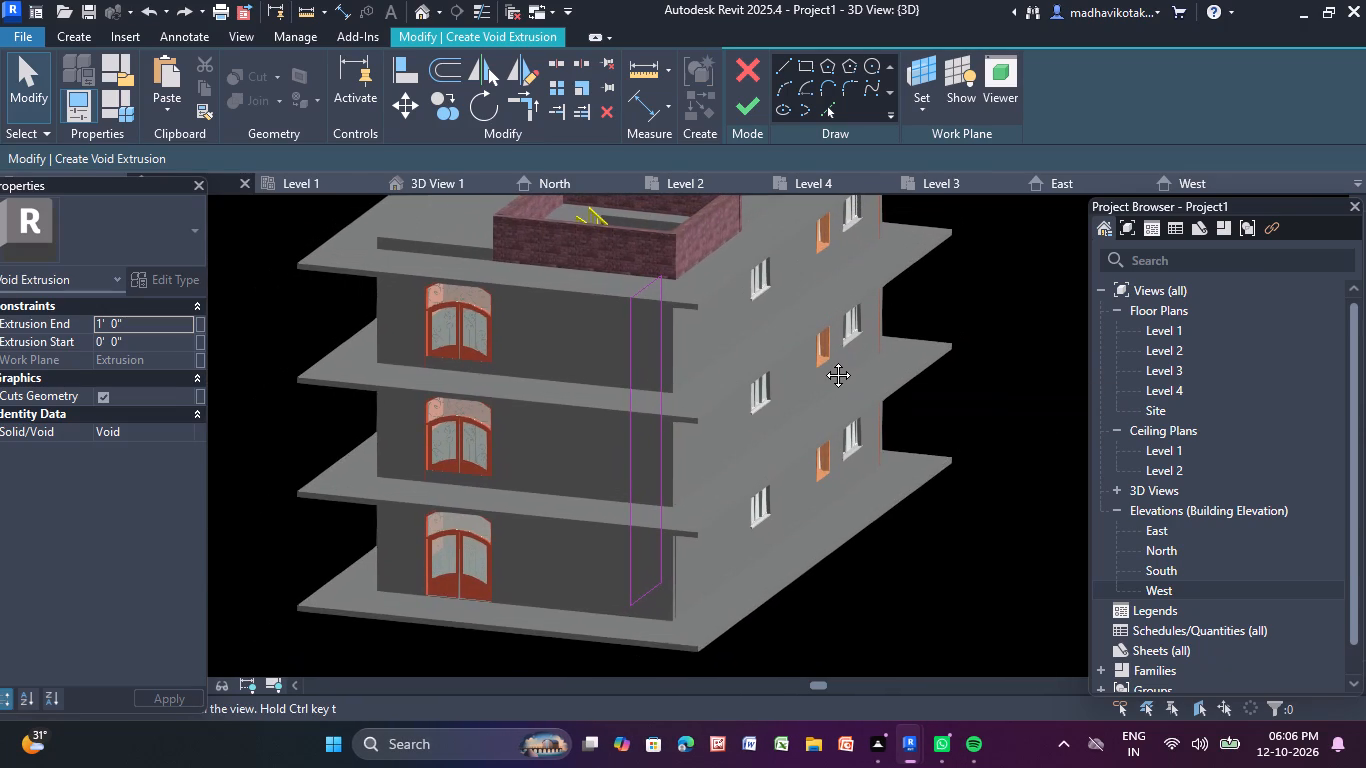
pyautogui.moveTo(823, 360); pyautogui.dragTo(822, 362, button='middle')
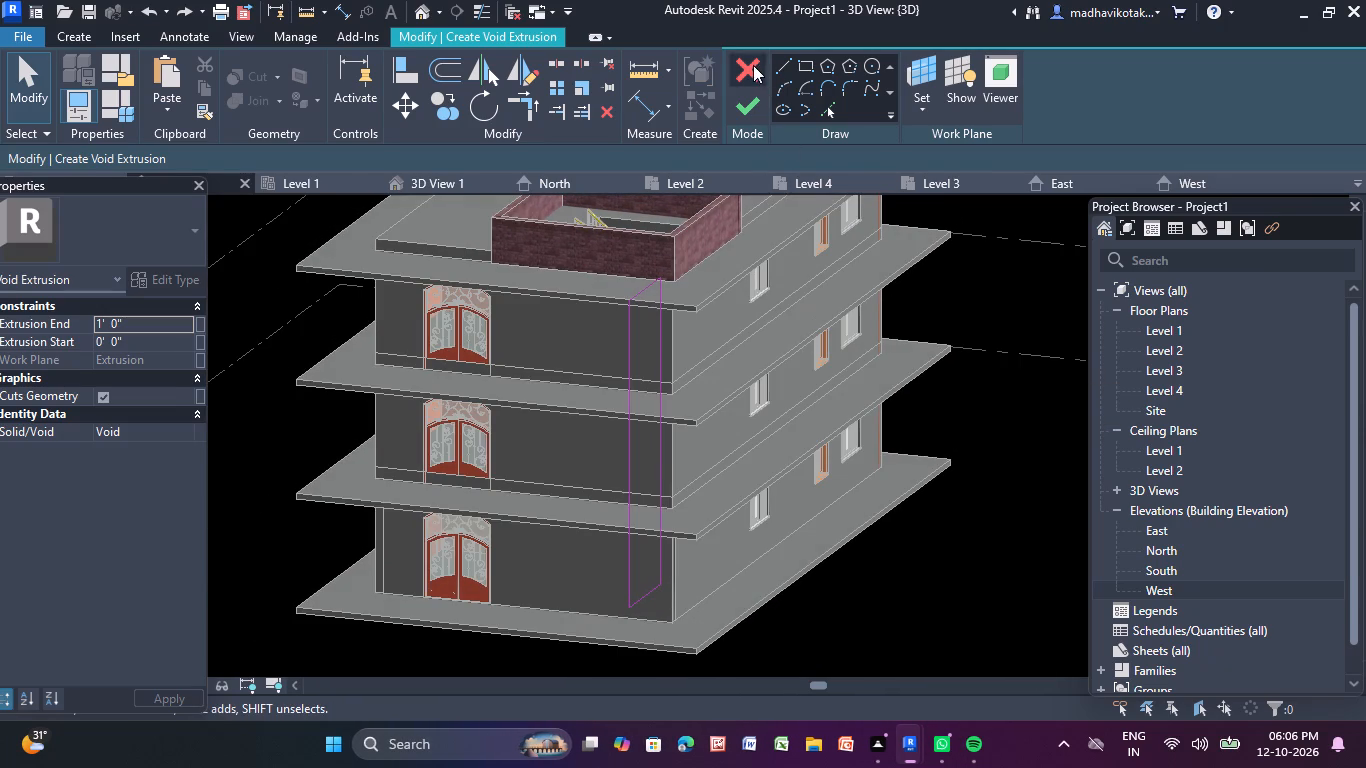
pyautogui.click(753, 65)
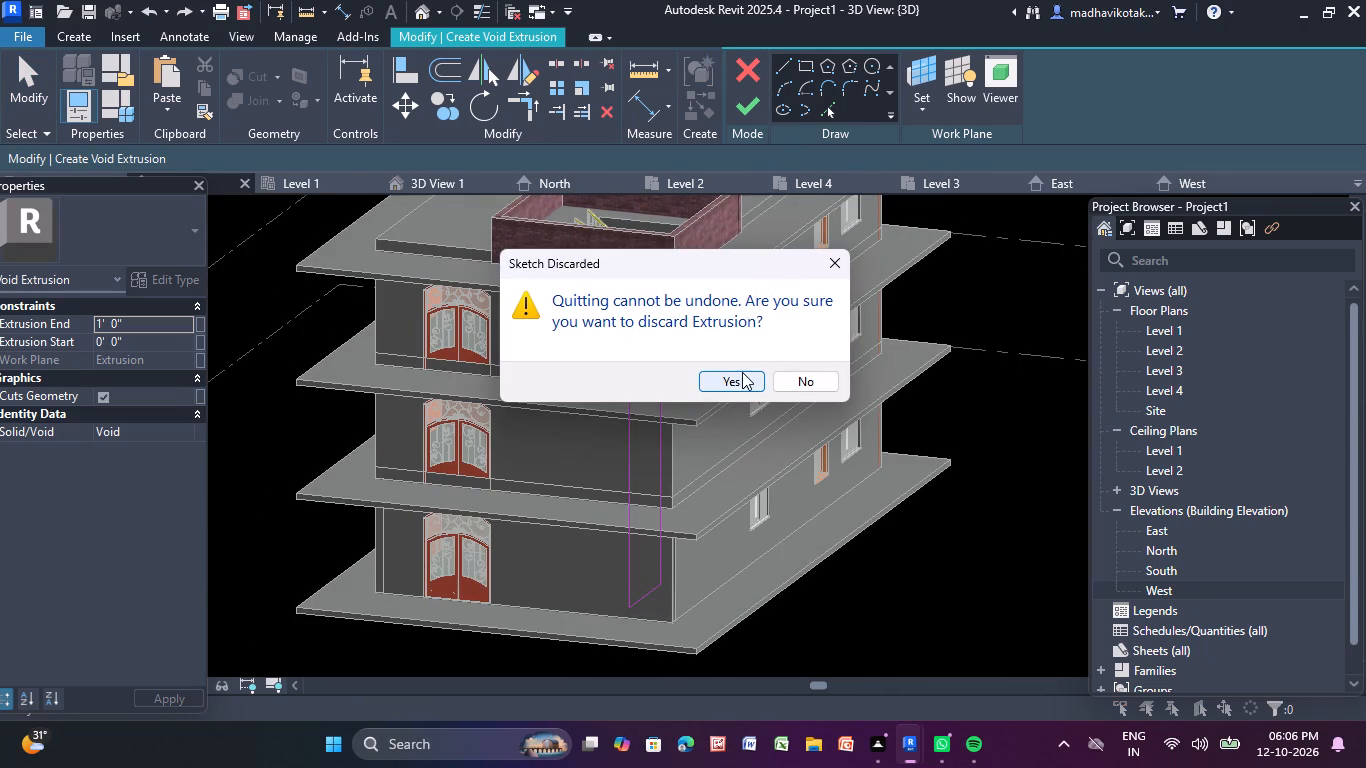
pyautogui.click(807, 381)
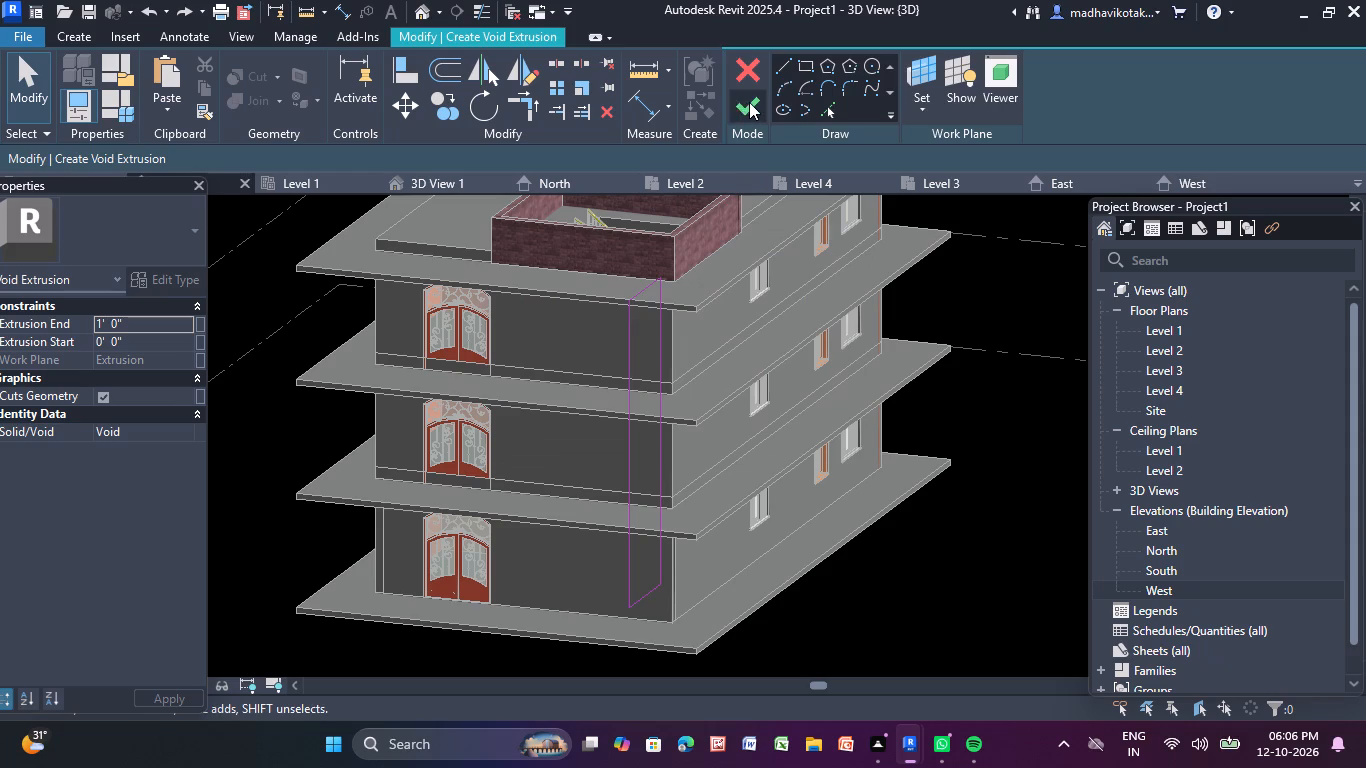
pyautogui.click(749, 102)
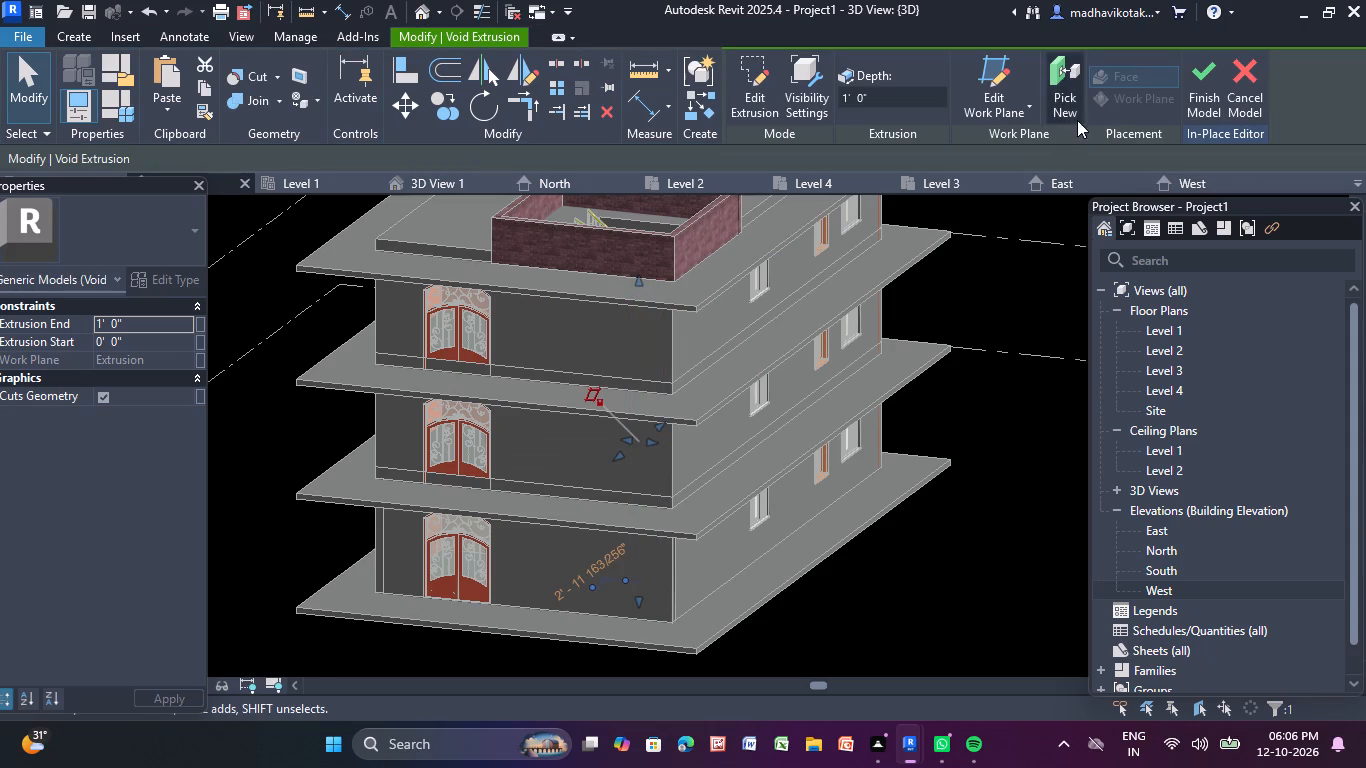
pyautogui.click(1201, 65)
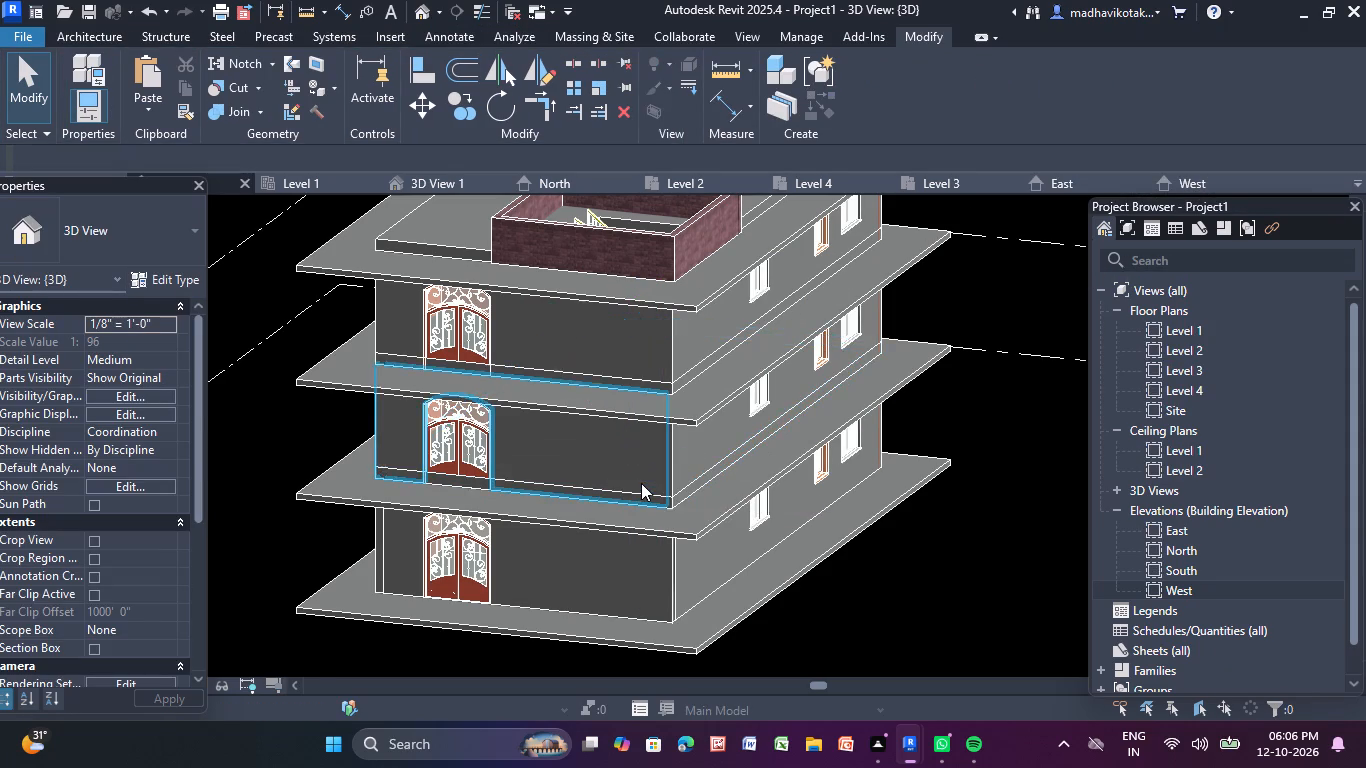
# In the Level 1 floor plan, shorten the in-place solid from the far outer wall to inside the room beyond the stair's cross wall.
pyautogui.scroll(-2, 641, 482)
pyautogui.moveTo(650, 474); pyautogui.dragTo(795, 433, button='middle')
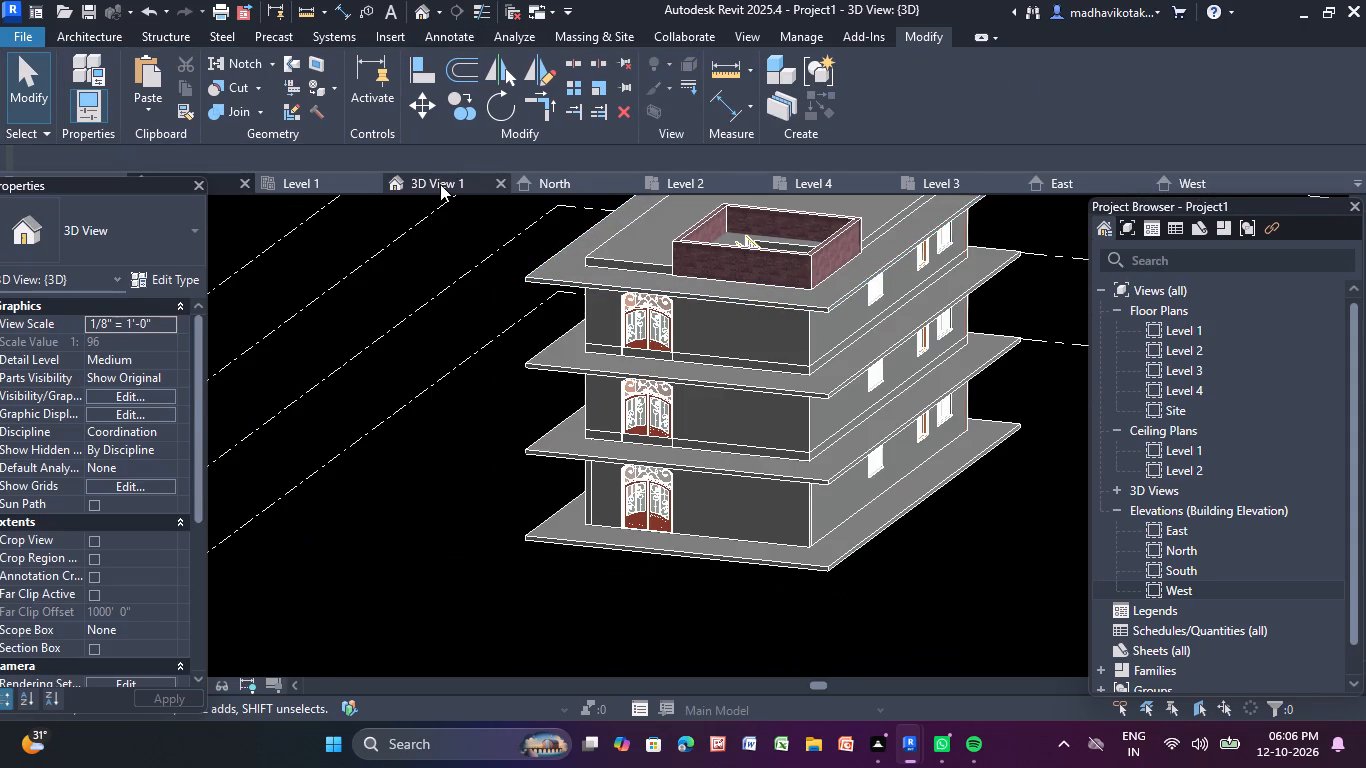
pyautogui.click(421, 12)
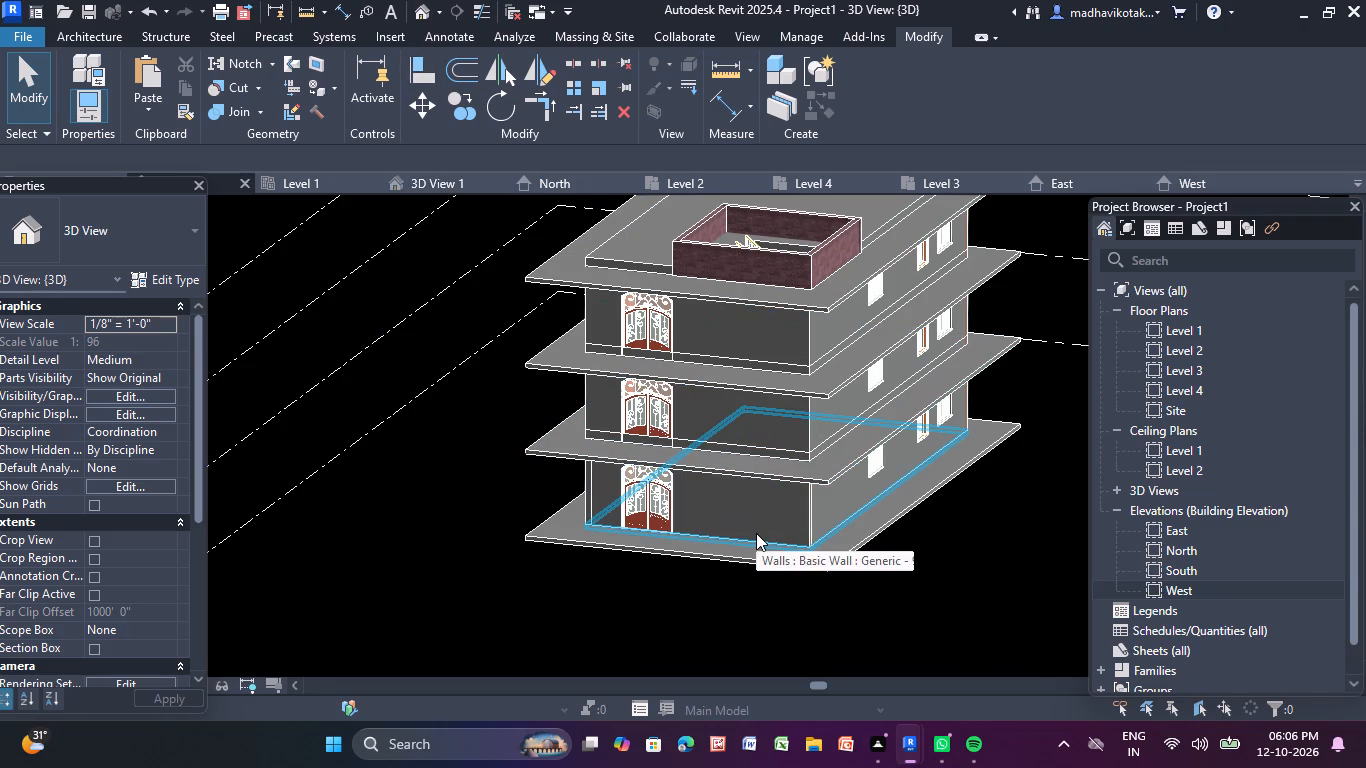
pyautogui.doubleClick(1194, 545)
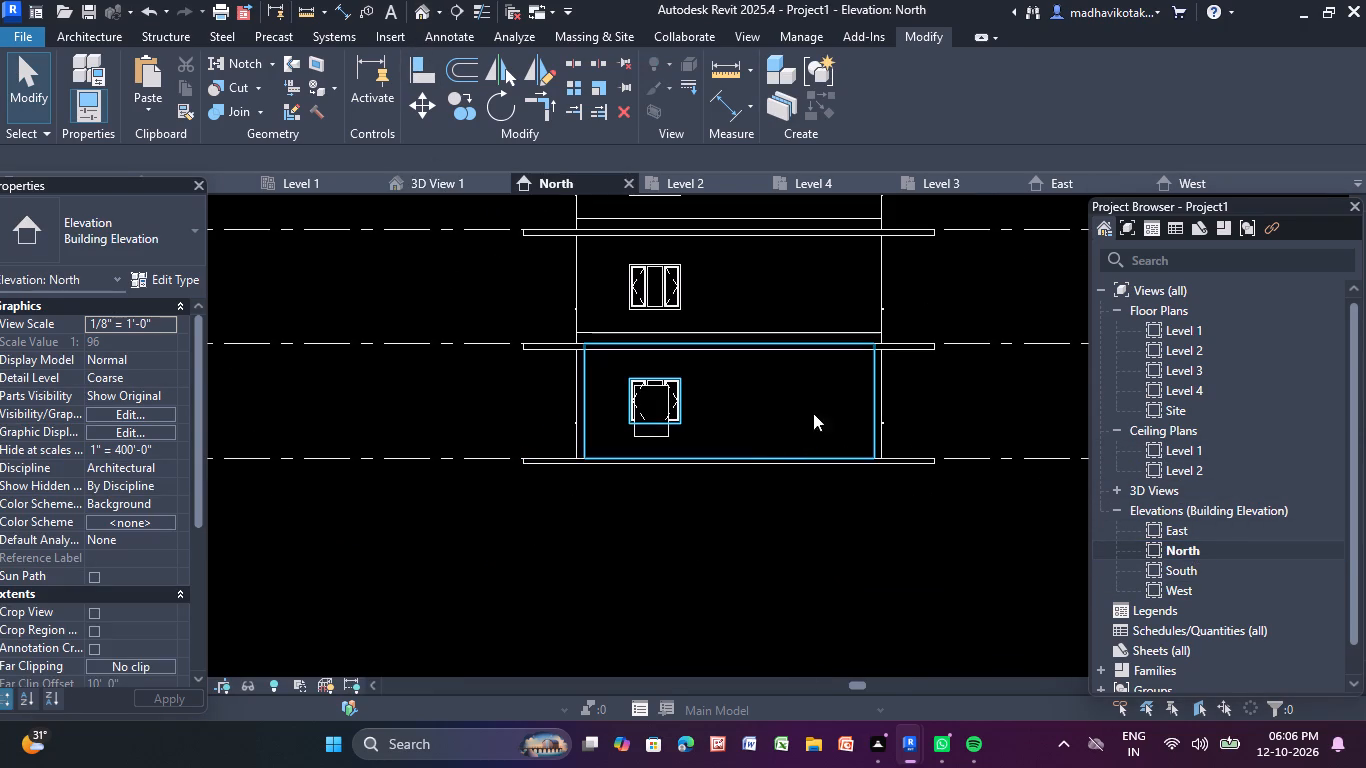
pyautogui.click(1174, 334)
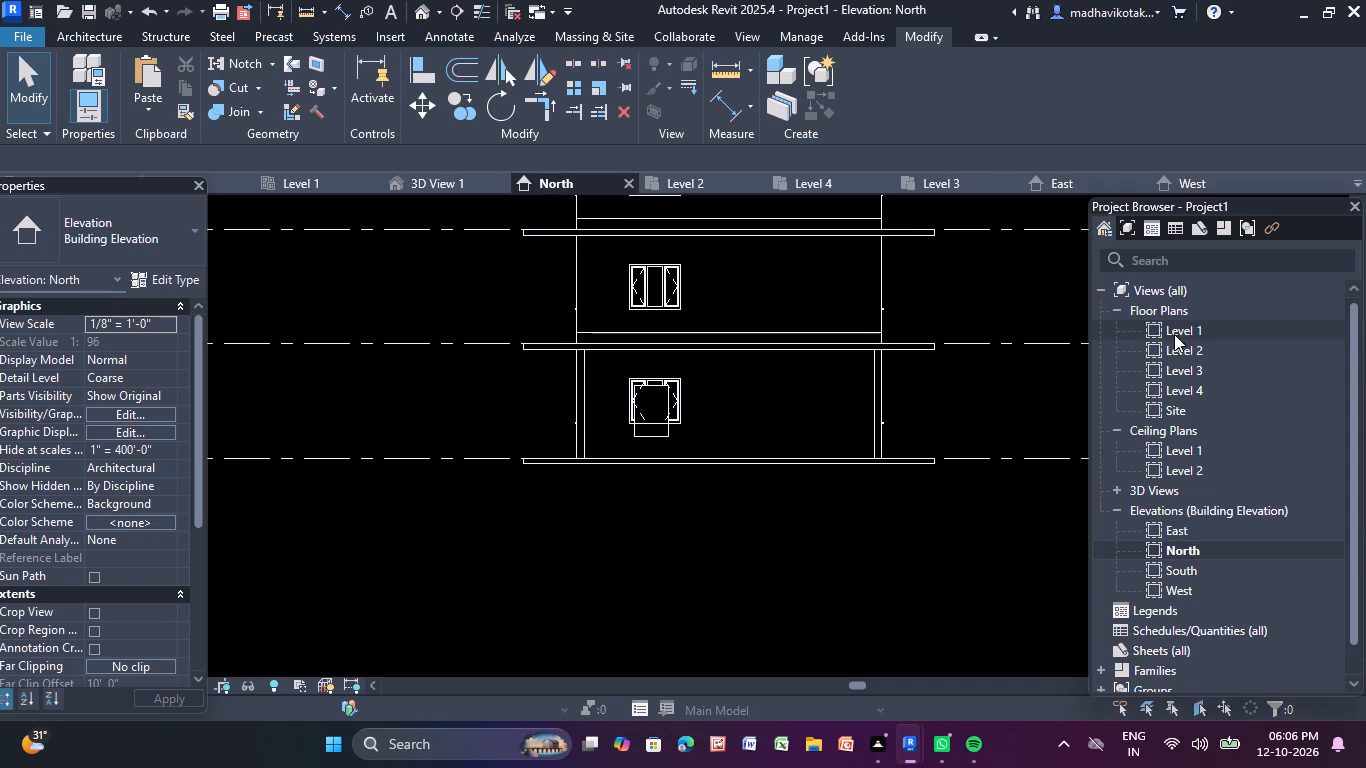
pyautogui.doubleClick(1178, 335)
pyautogui.scroll(-4, 915, 344)
pyautogui.moveTo(909, 345); pyautogui.dragTo(796, 284, button='middle')
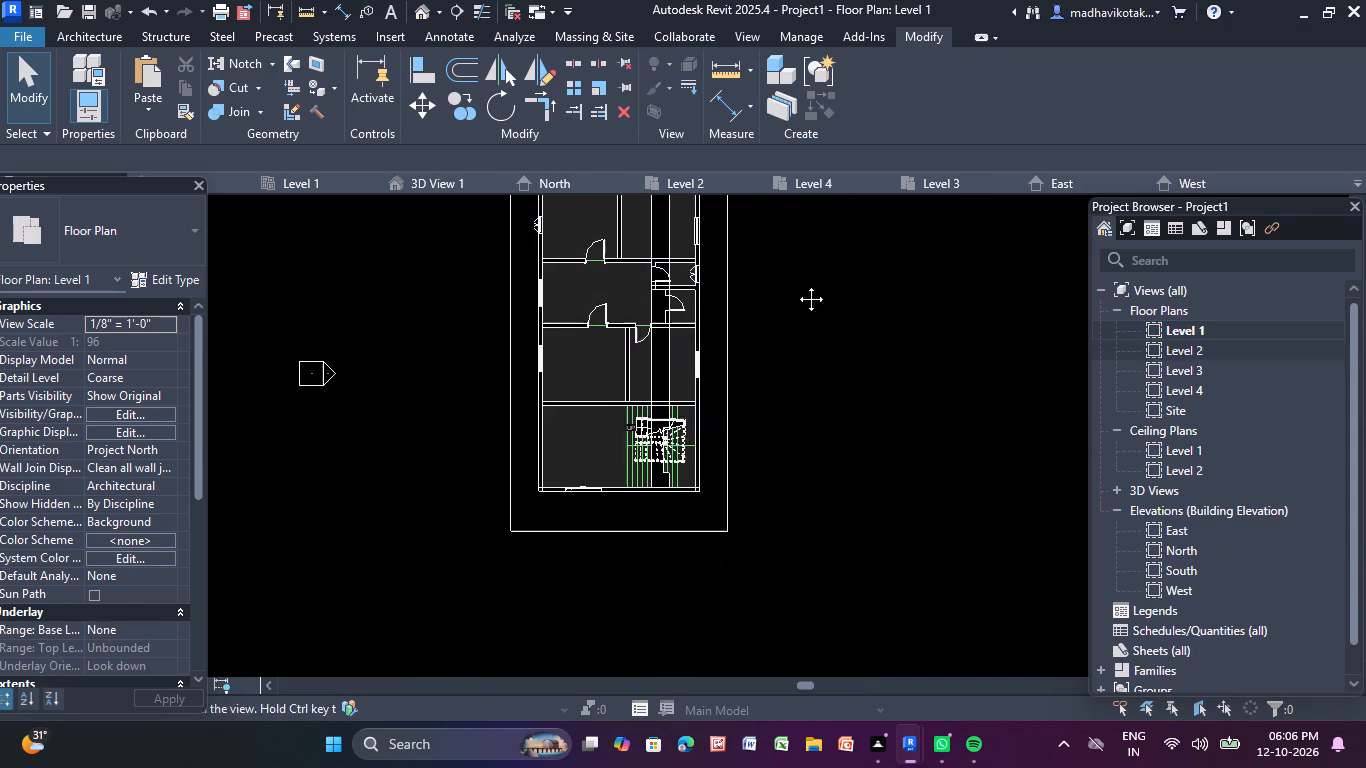
pyautogui.moveTo(796, 284); pyautogui.dragTo(798, 284, button='middle')
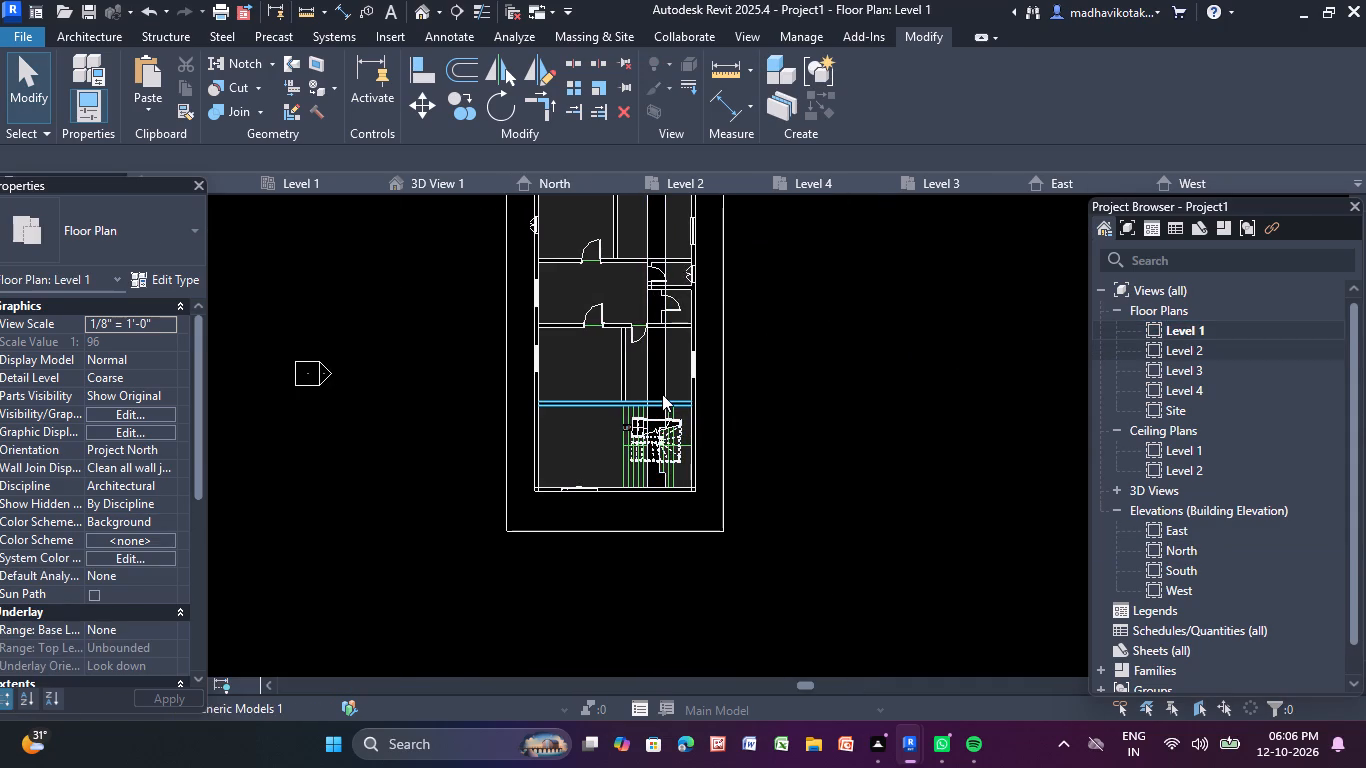
pyautogui.click(662, 394)
pyautogui.press('Escape')
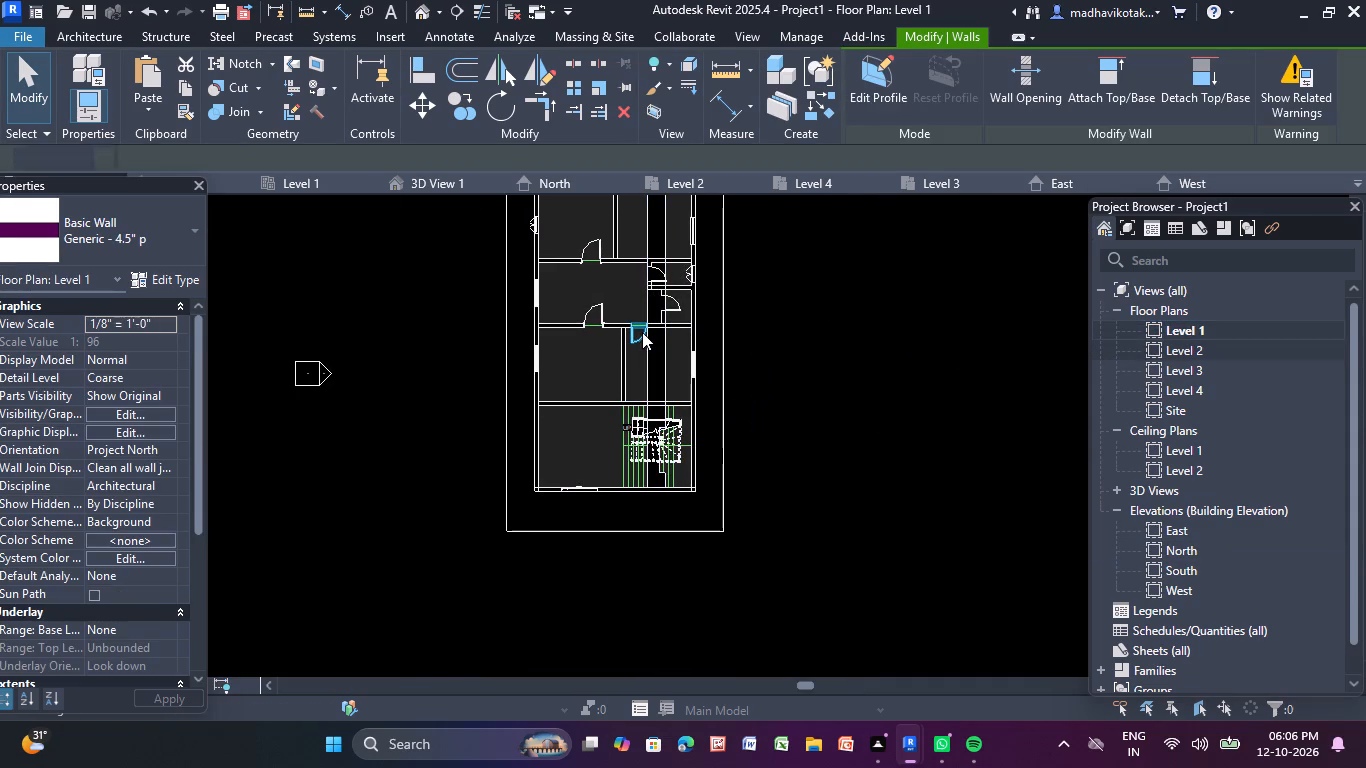
pyautogui.scroll(5, 657, 474)
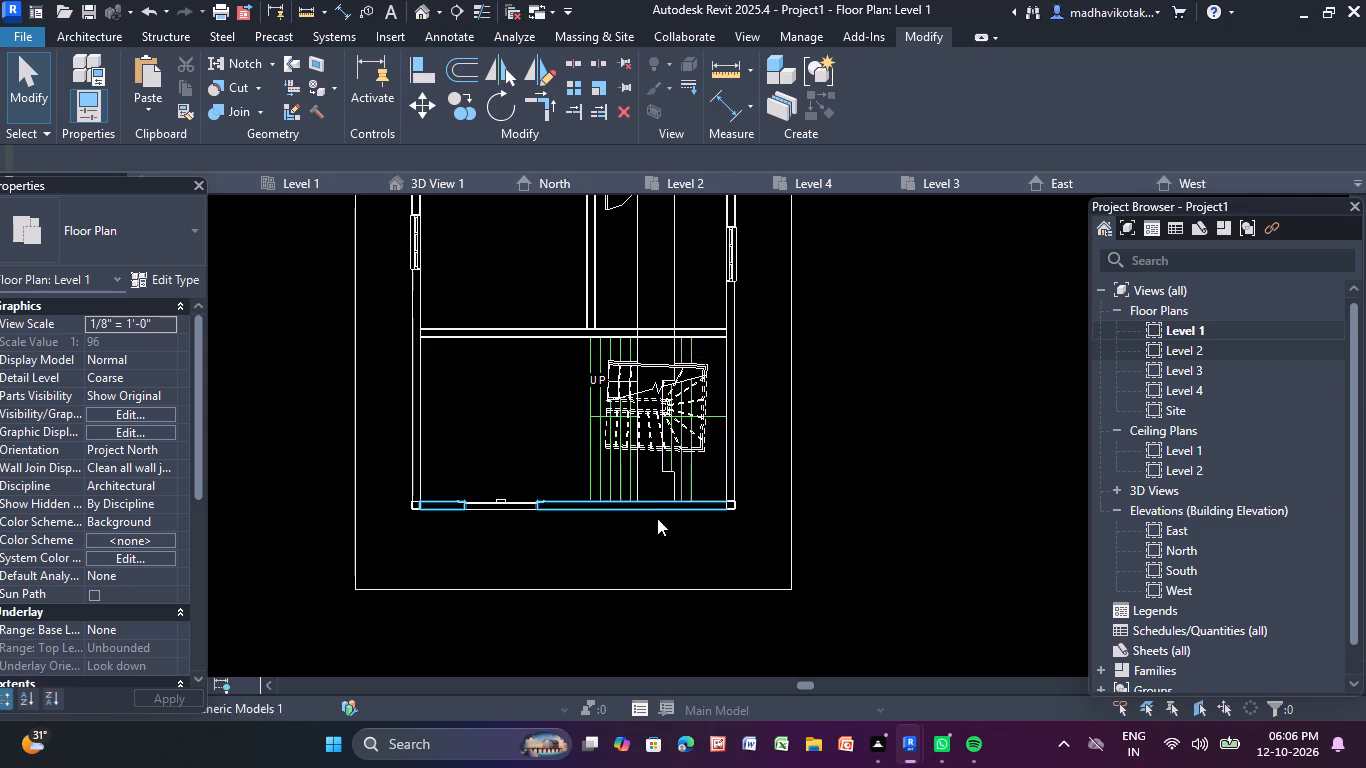
pyautogui.scroll(4, 659, 493)
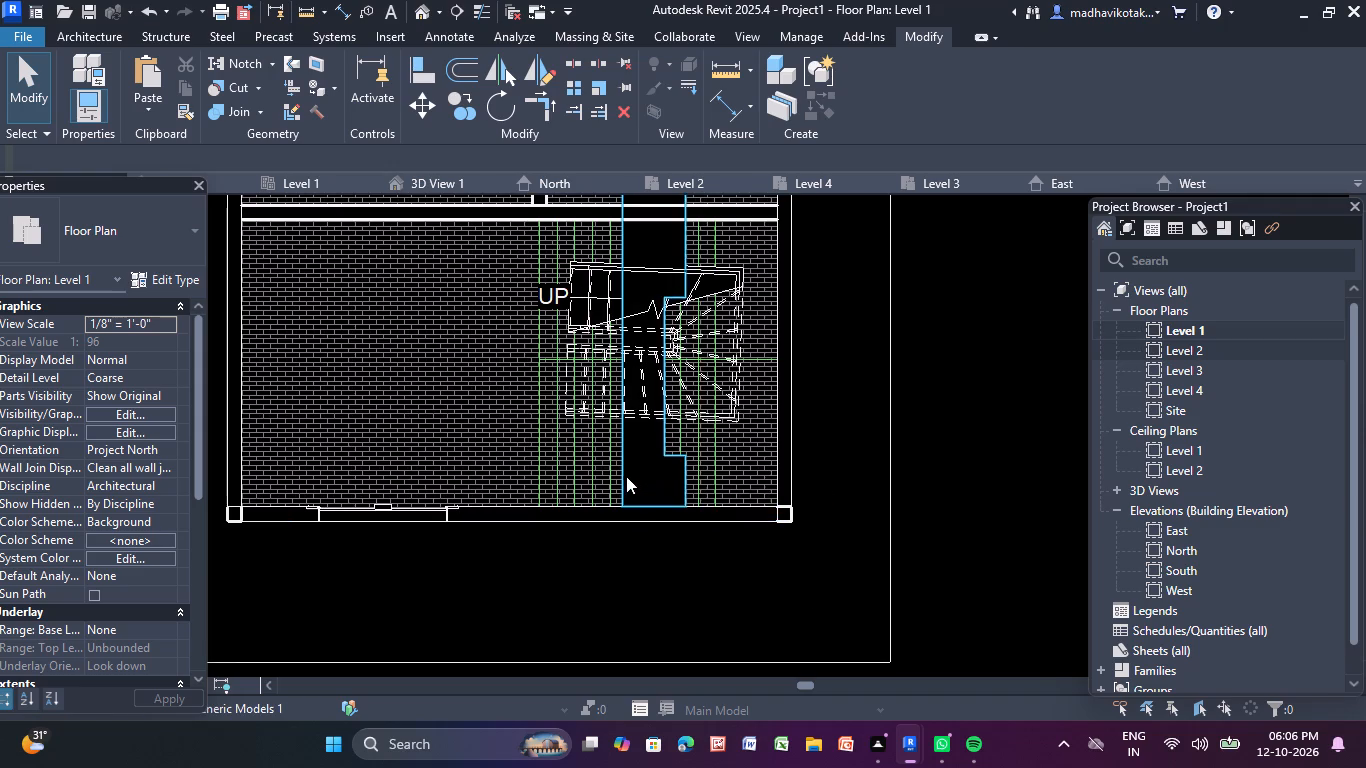
pyautogui.click(623, 474)
pyautogui.scroll(-5, 625, 407)
pyautogui.moveTo(625, 407); pyautogui.dragTo(625, 409, button='middle')
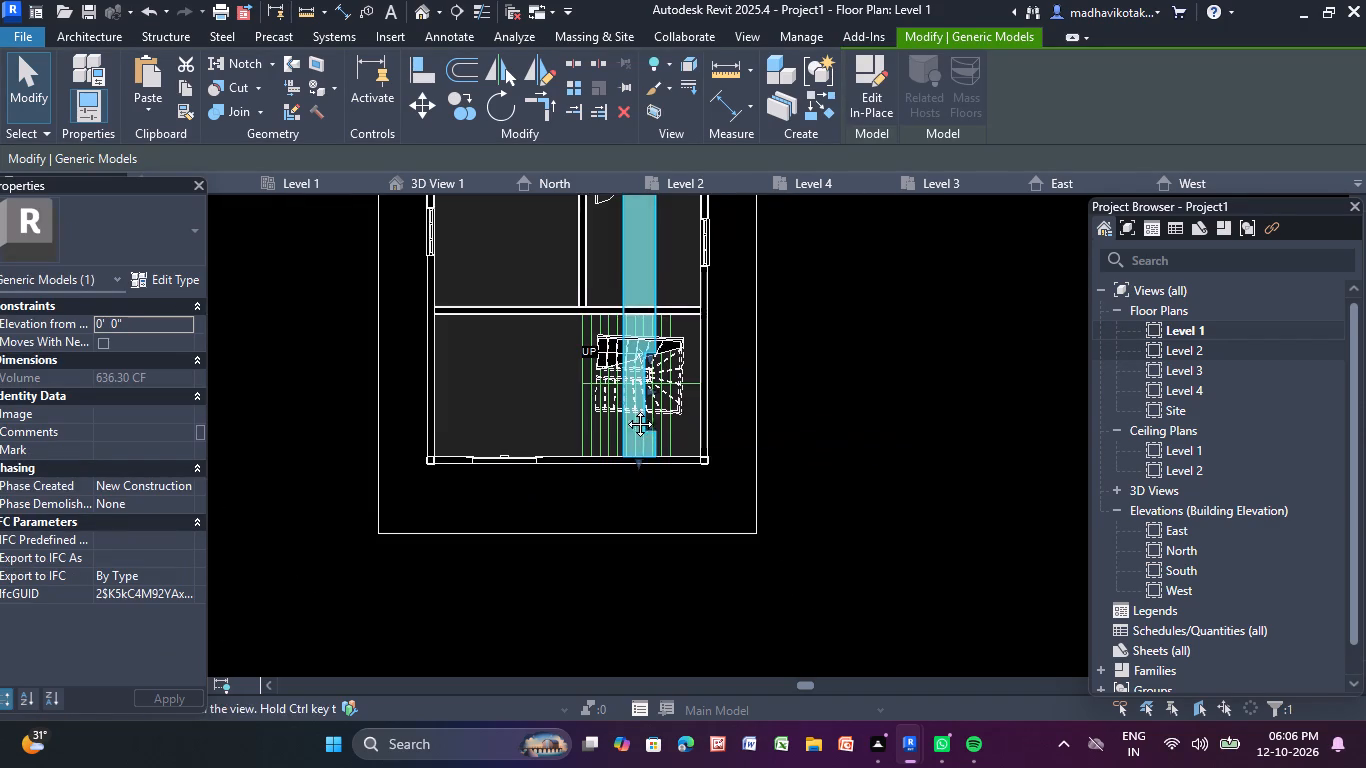
pyautogui.moveTo(625, 409); pyautogui.dragTo(626, 569, button='middle')
pyautogui.moveTo(651, 264); pyautogui.dragTo(619, 456, button='middle')
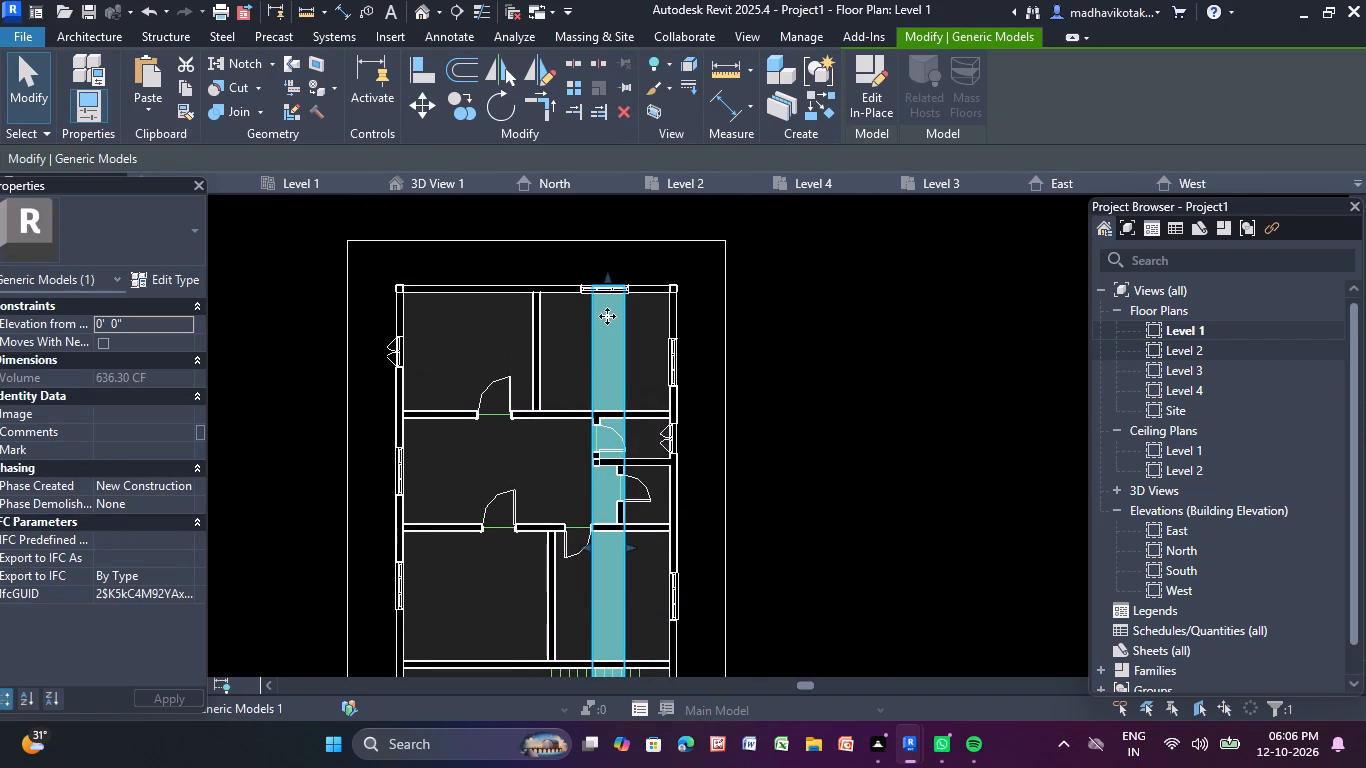
pyautogui.moveTo(607, 276); pyautogui.dragTo(677, 523)
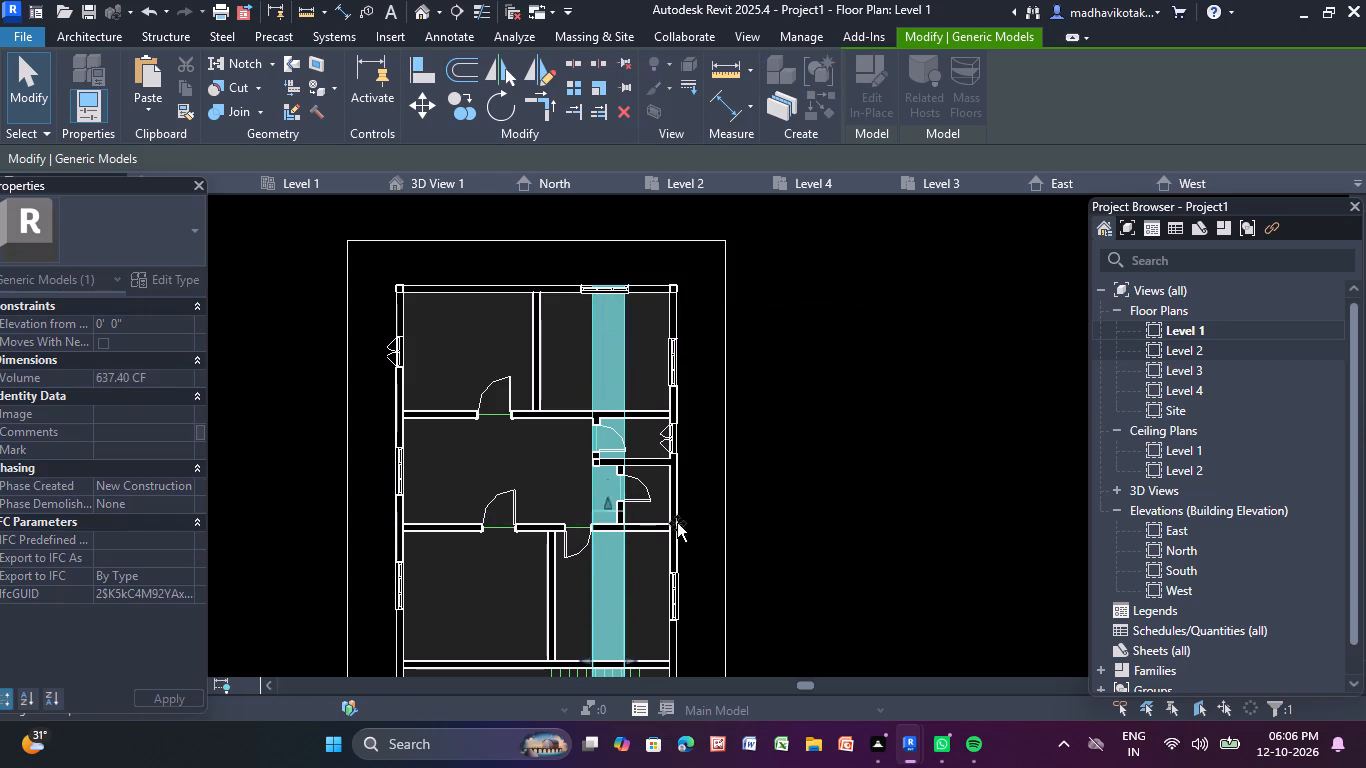
pyautogui.moveTo(677, 523); pyautogui.dragTo(651, 605)
pyautogui.moveTo(652, 575); pyautogui.dragTo(703, 385, button='middle')
pyautogui.click(699, 368)
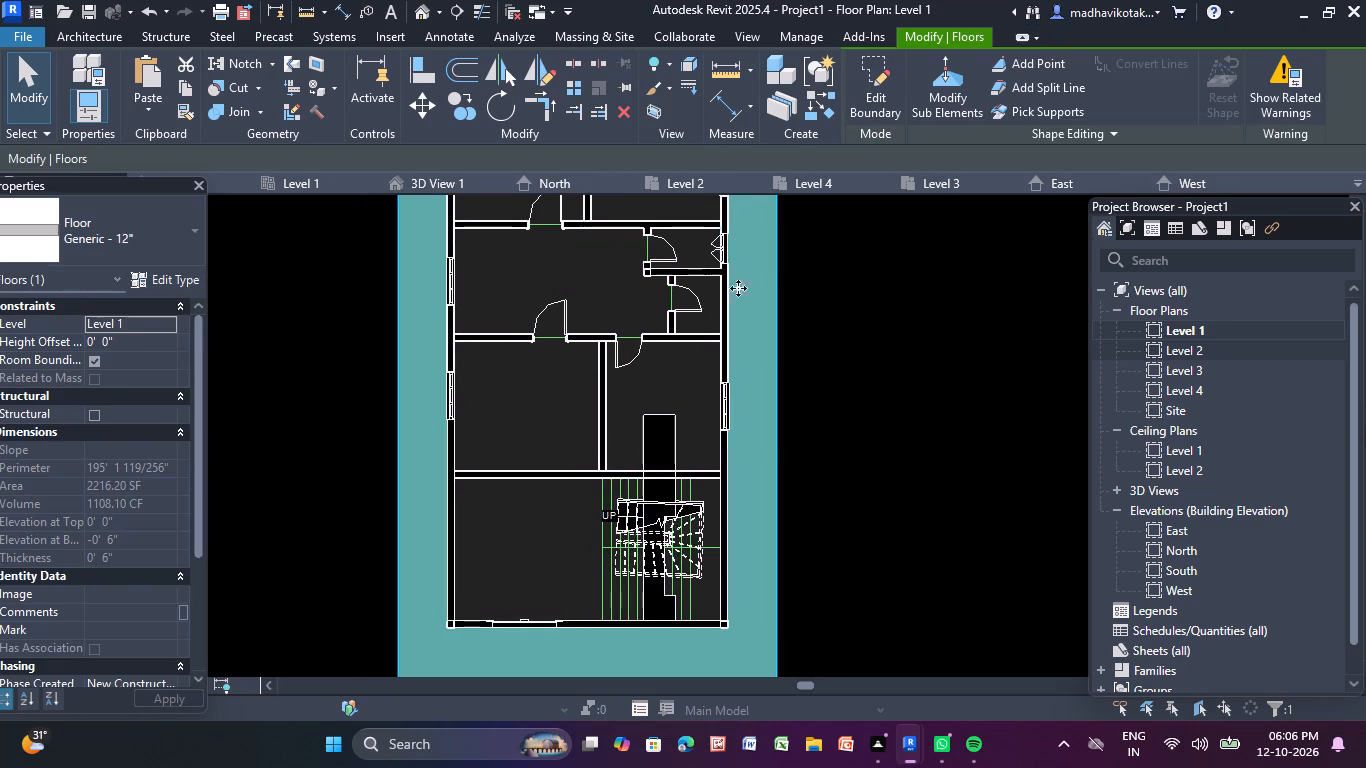
pyautogui.click(918, 347)
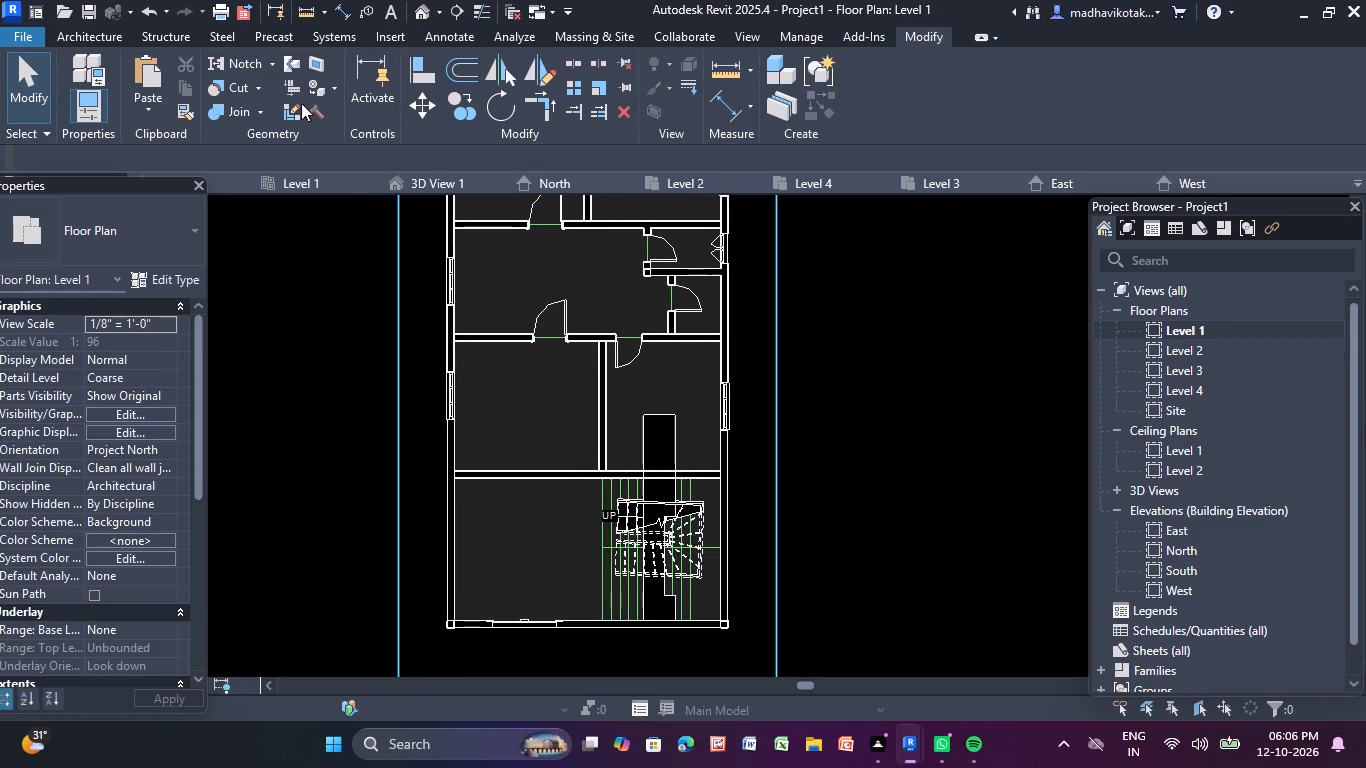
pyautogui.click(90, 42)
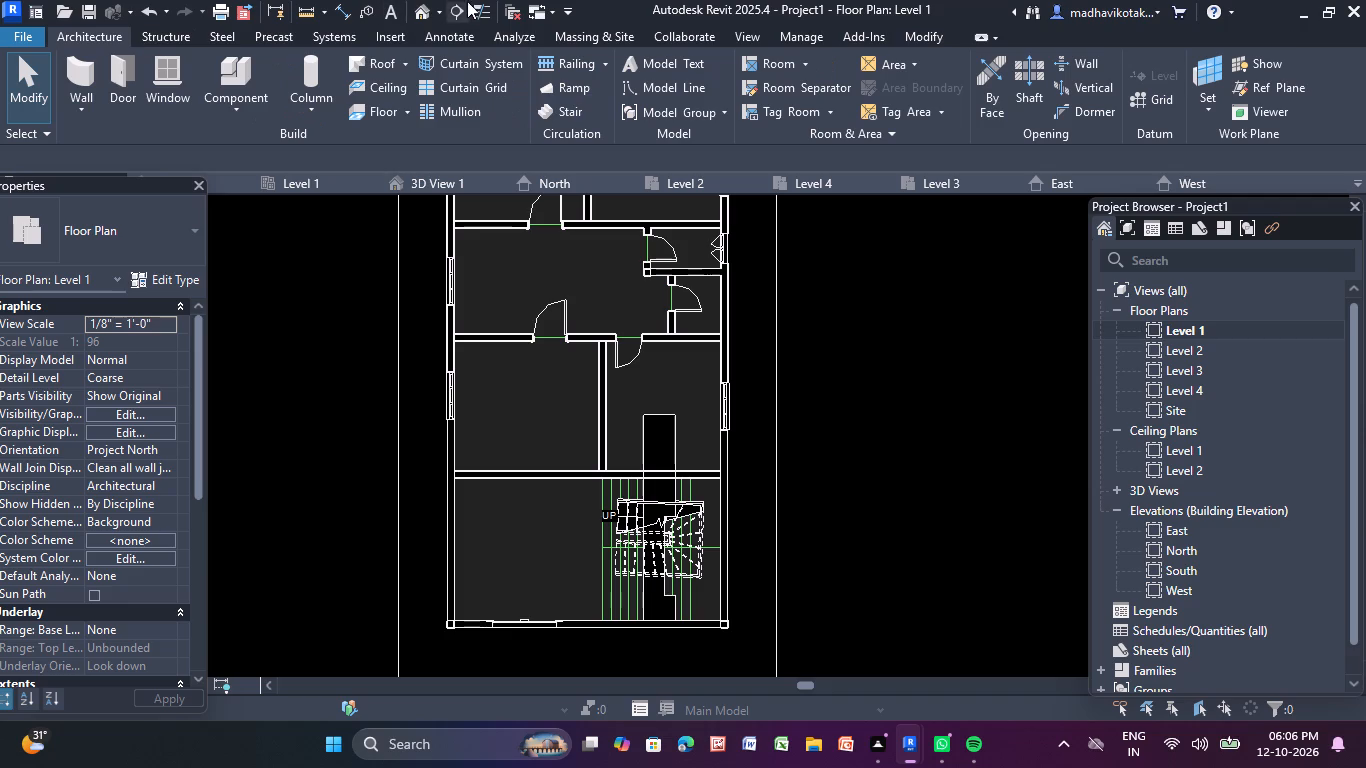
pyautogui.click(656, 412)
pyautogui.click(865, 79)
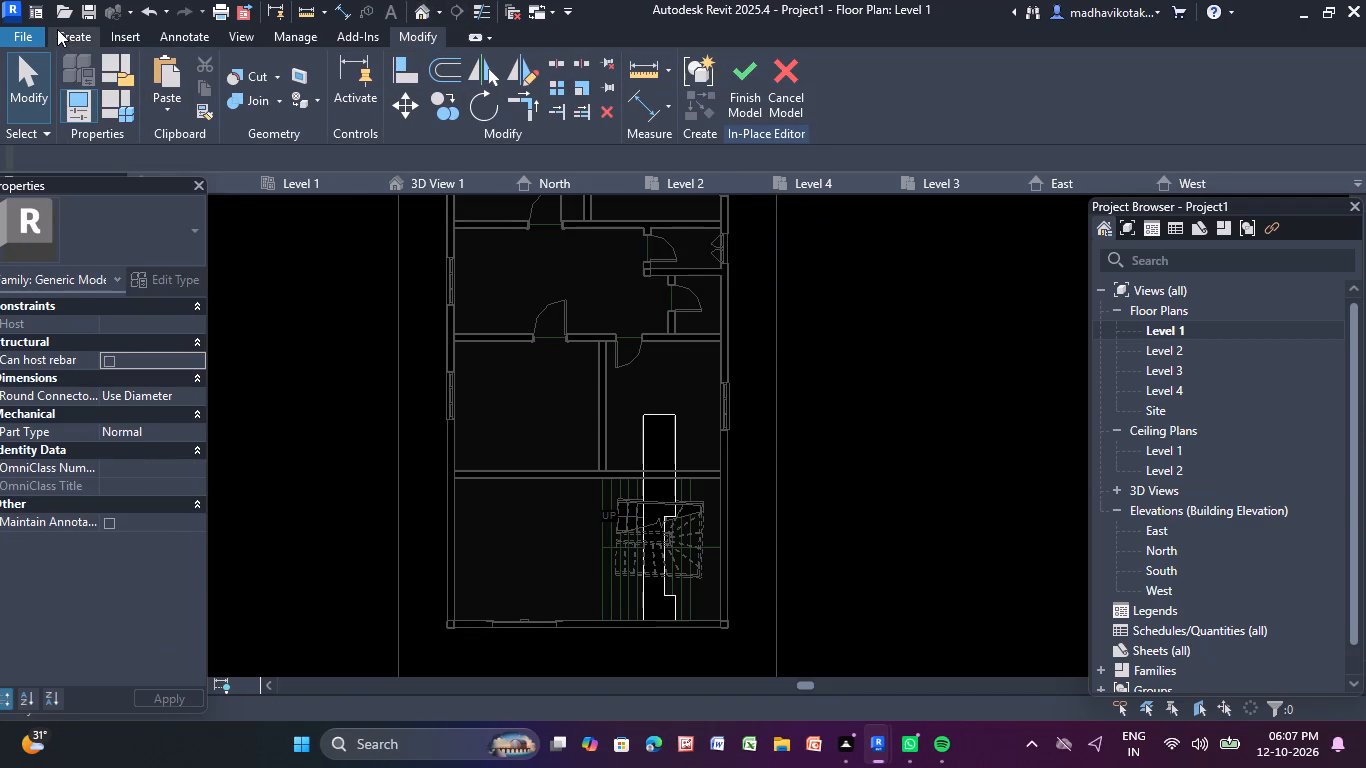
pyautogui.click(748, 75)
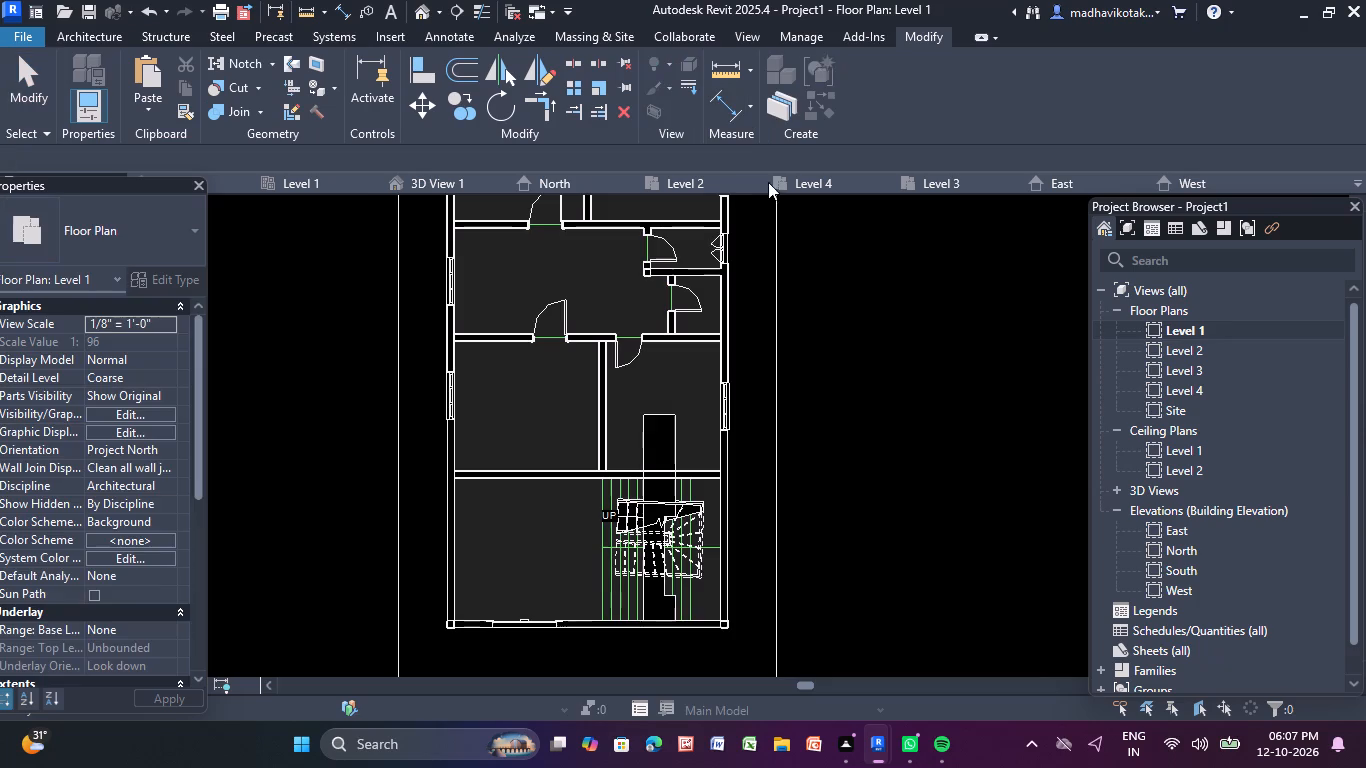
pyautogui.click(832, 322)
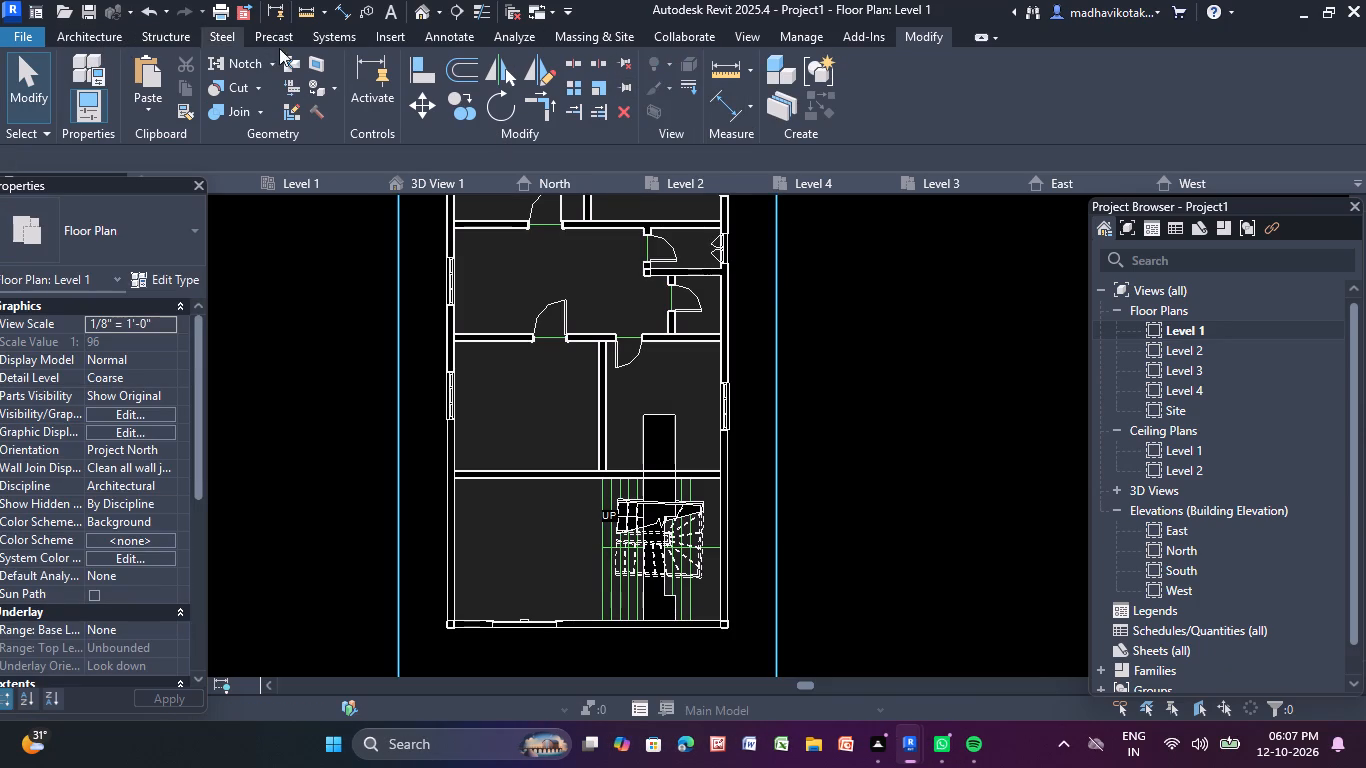
# In the 3D view, set the structure layer thickness of the top Generic - 12" roof's type to 6".
pyautogui.click(416, 11)
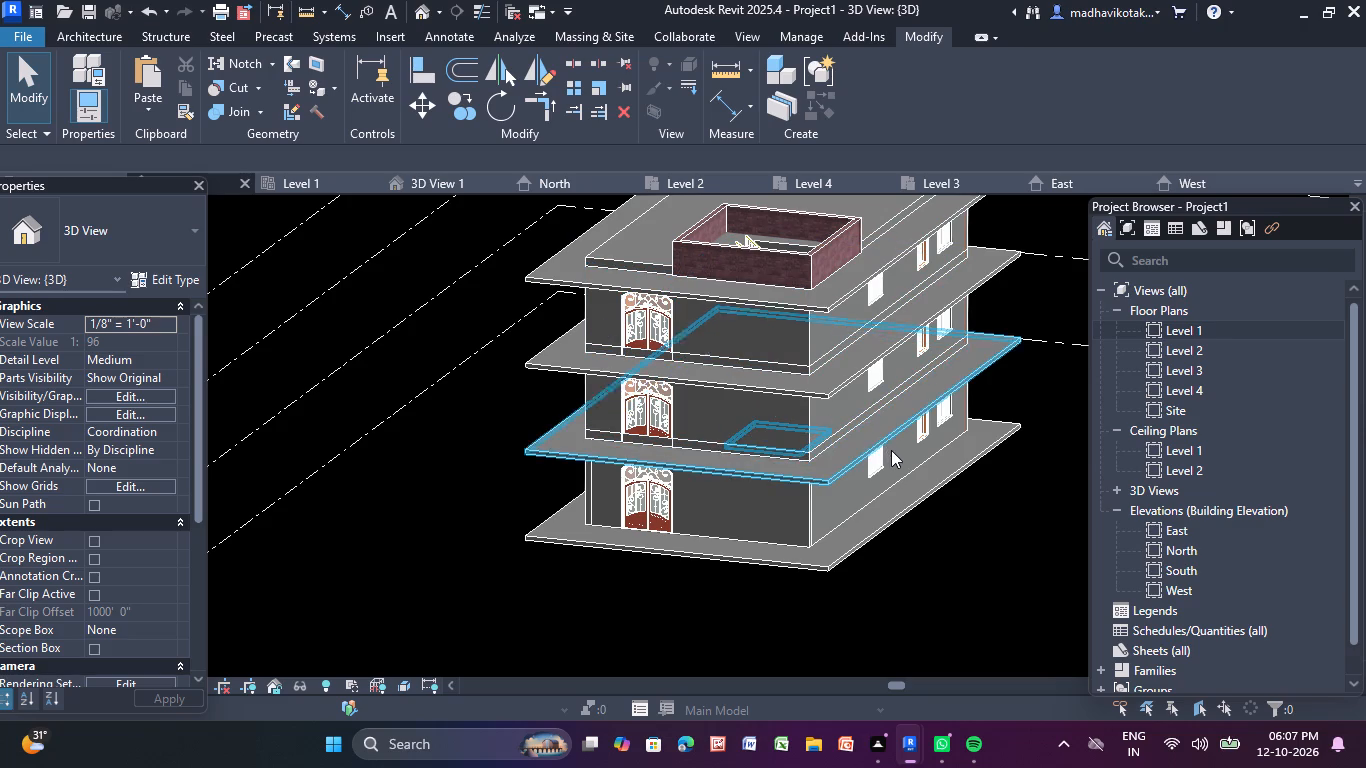
pyautogui.keyDown('shift'); pyautogui.moveTo(892, 451); pyautogui.dragTo(965, 410, button='middle'); pyautogui.keyUp('shift')
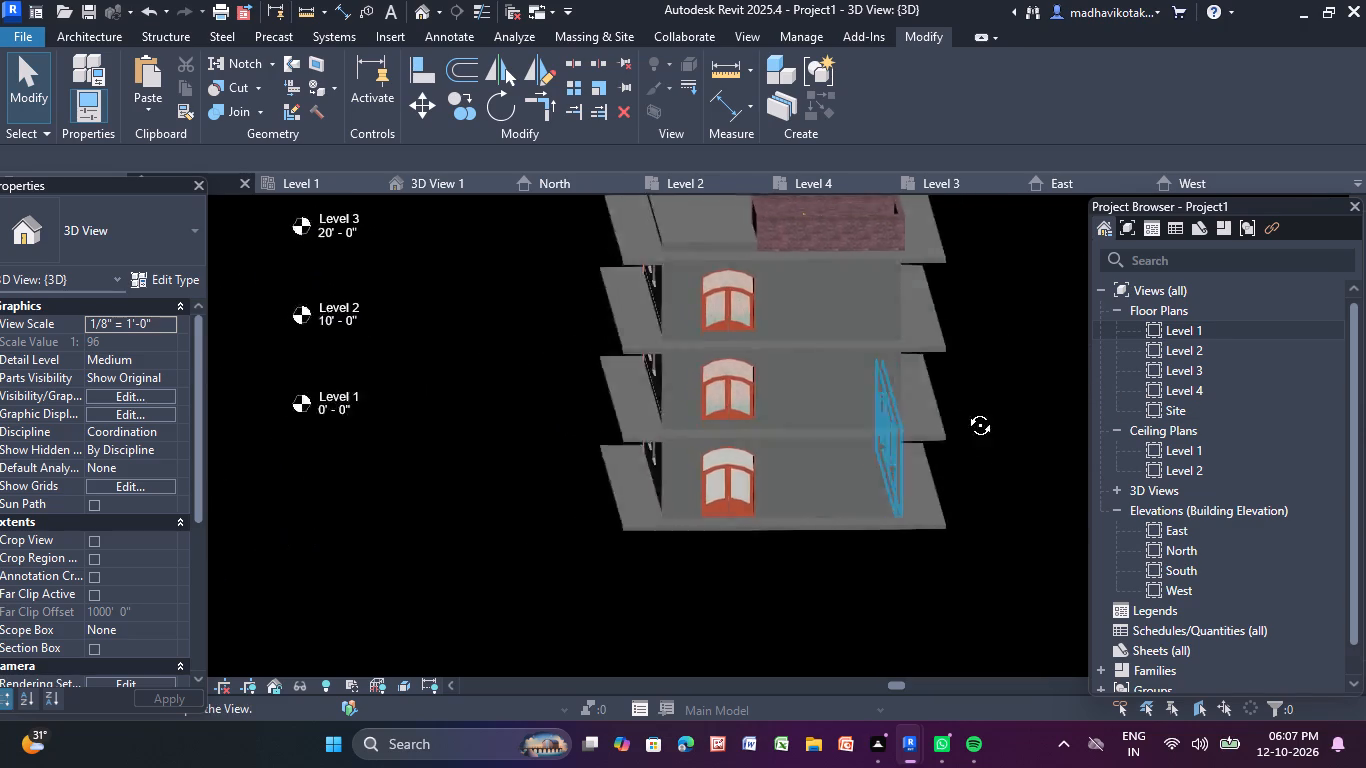
pyautogui.keyDown('shift'); pyautogui.moveTo(965, 410); pyautogui.dragTo(1163, 392, button='middle'); pyautogui.keyUp('shift')
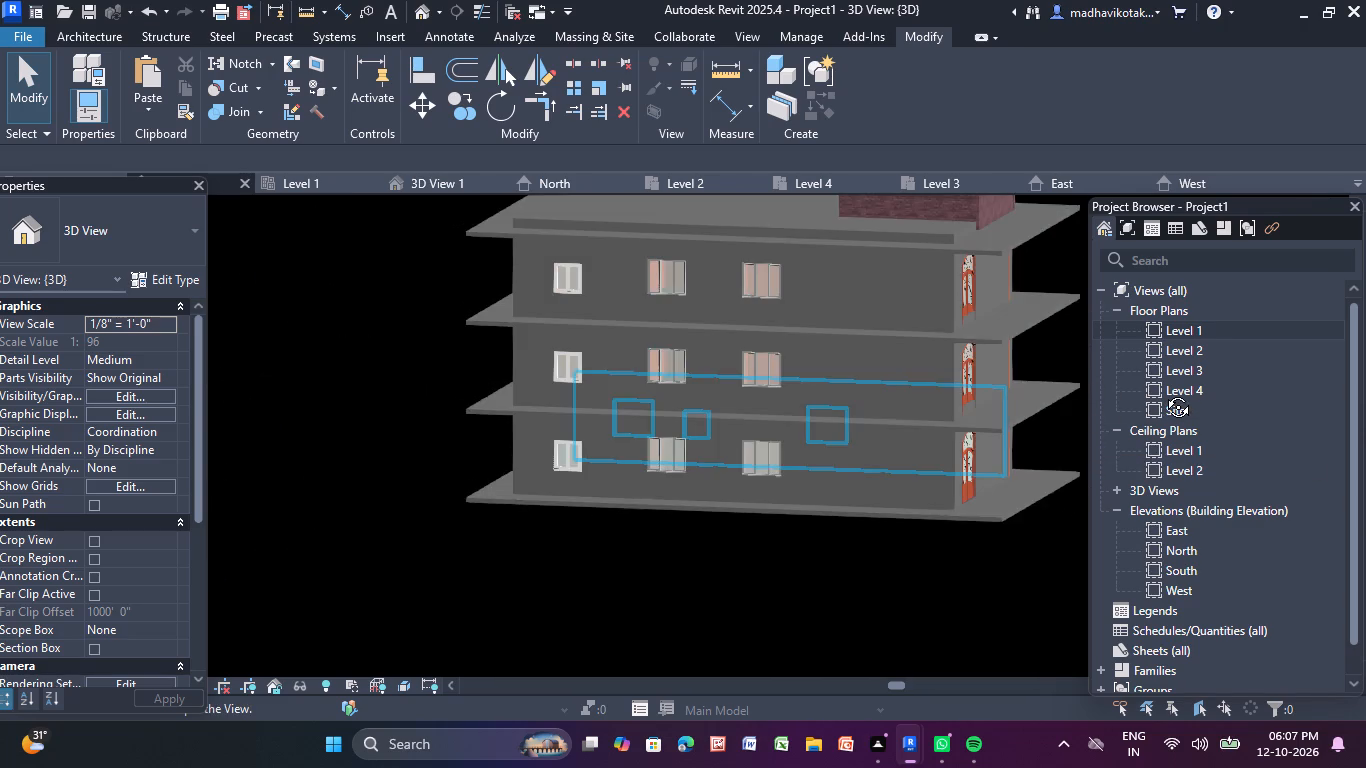
pyautogui.keyDown('shift'); pyautogui.moveTo(1163, 392); pyautogui.dragTo(979, 490, button='middle'); pyautogui.keyUp('shift')
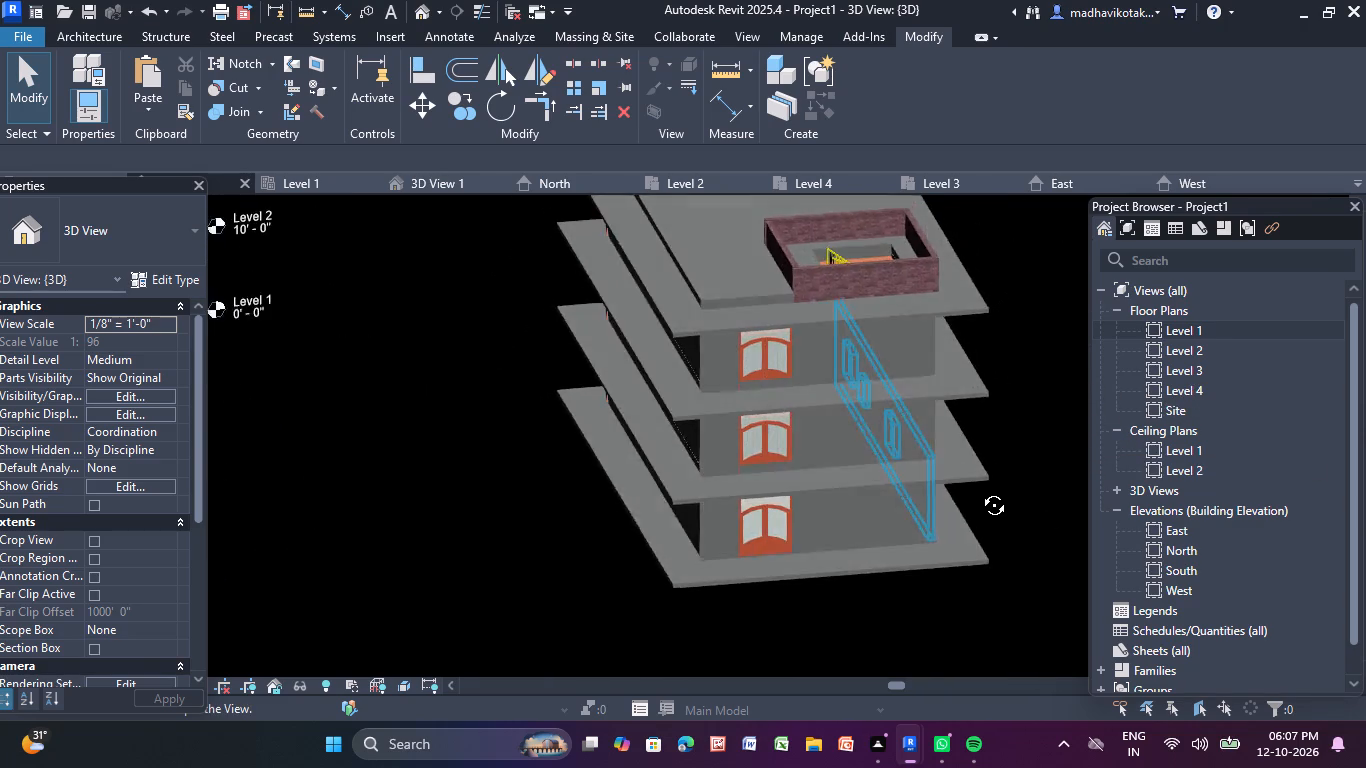
pyautogui.keyDown('shift'); pyautogui.moveTo(979, 490); pyautogui.dragTo(959, 384, button='middle'); pyautogui.keyUp('shift')
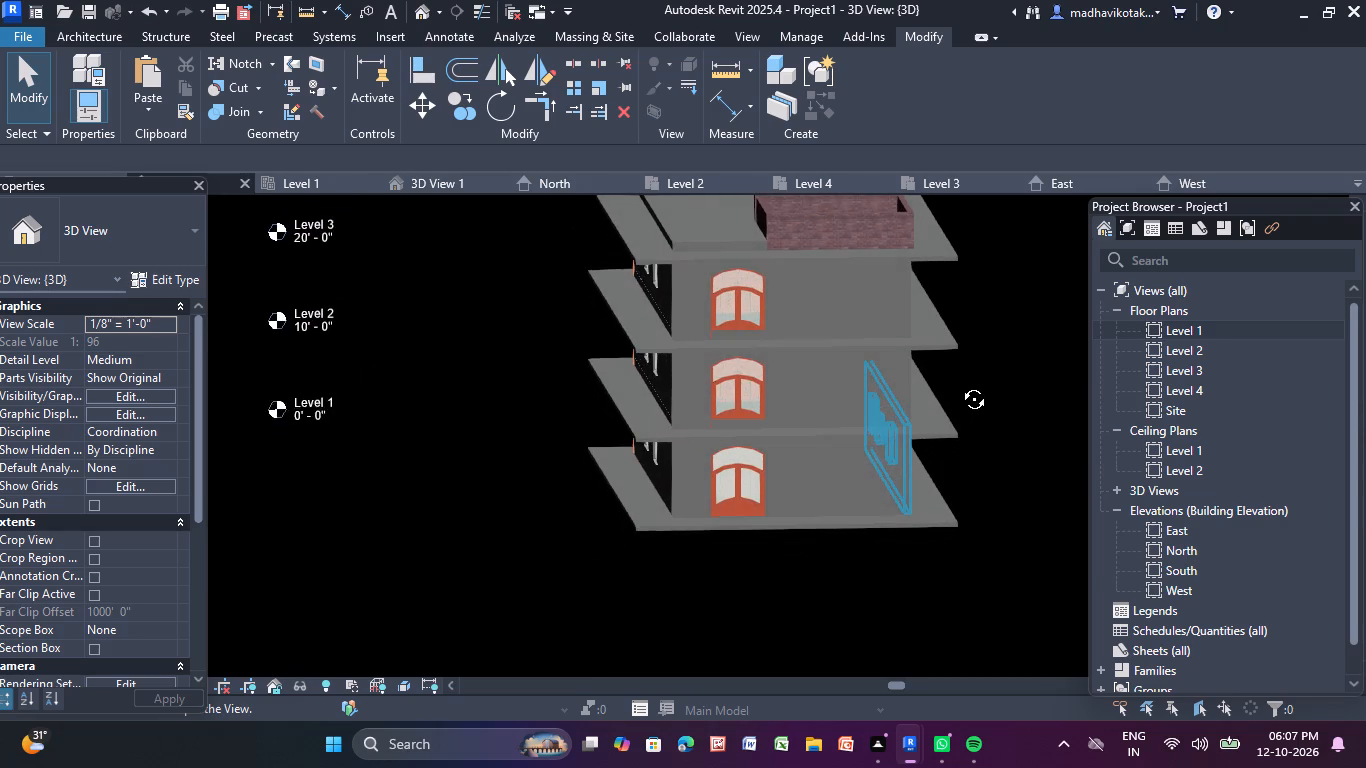
pyautogui.keyDown('shift'); pyautogui.moveTo(959, 384); pyautogui.dragTo(869, 424, button='middle'); pyautogui.keyUp('shift')
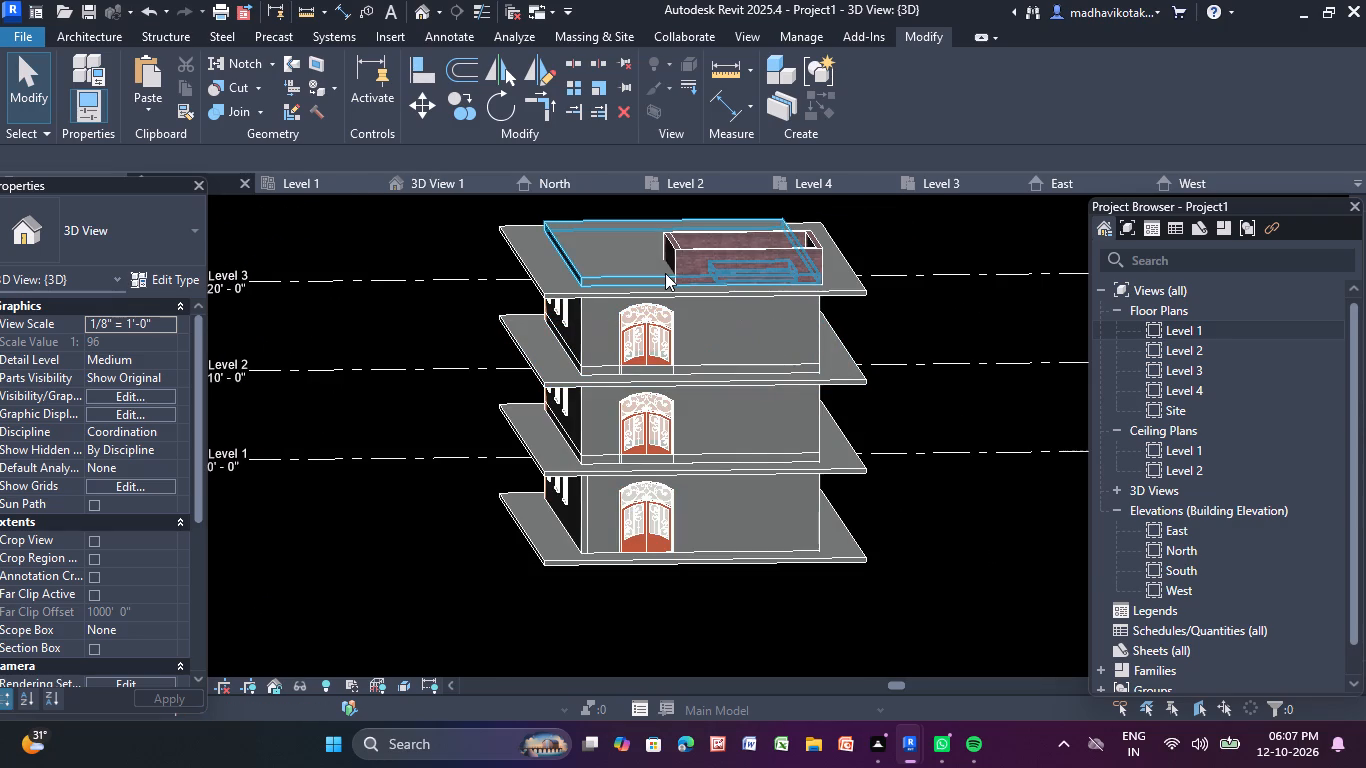
pyautogui.click(645, 271)
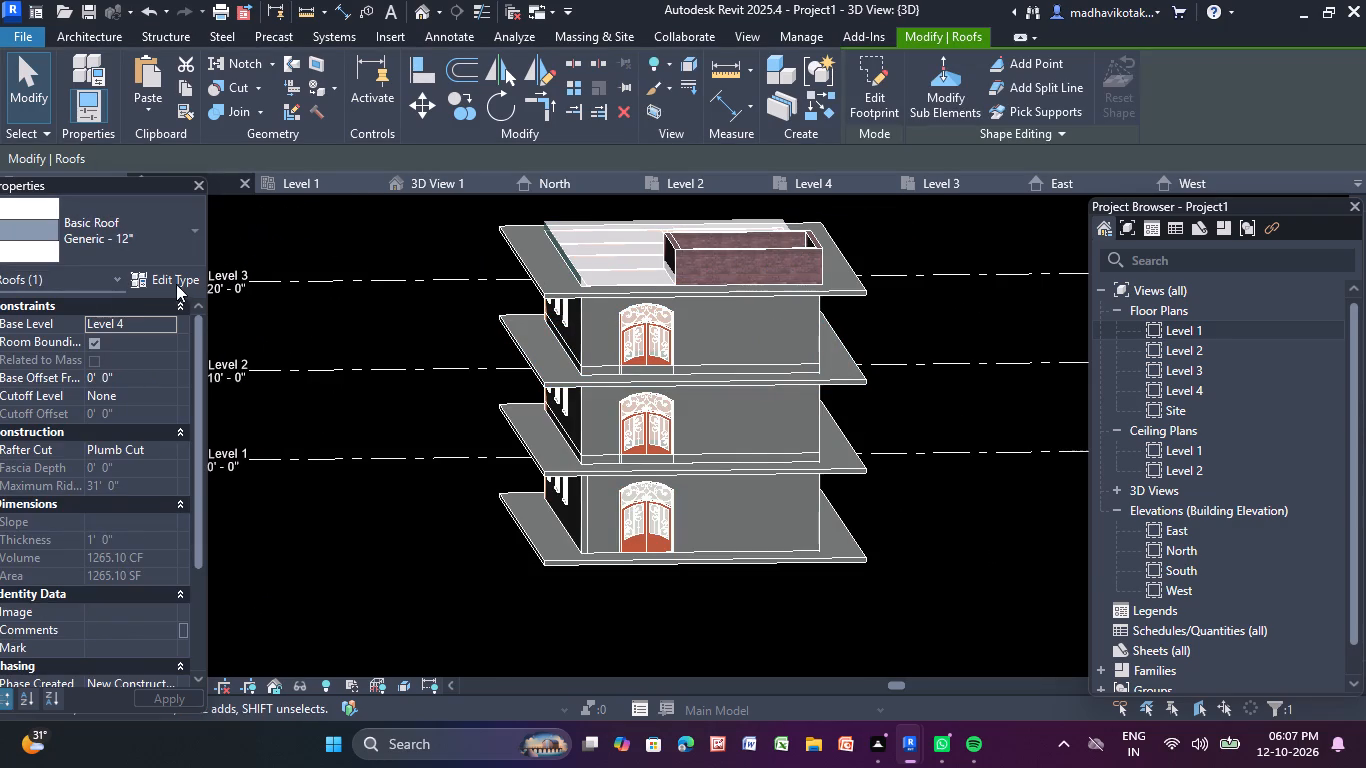
pyautogui.click(173, 278)
pyautogui.click(902, 229)
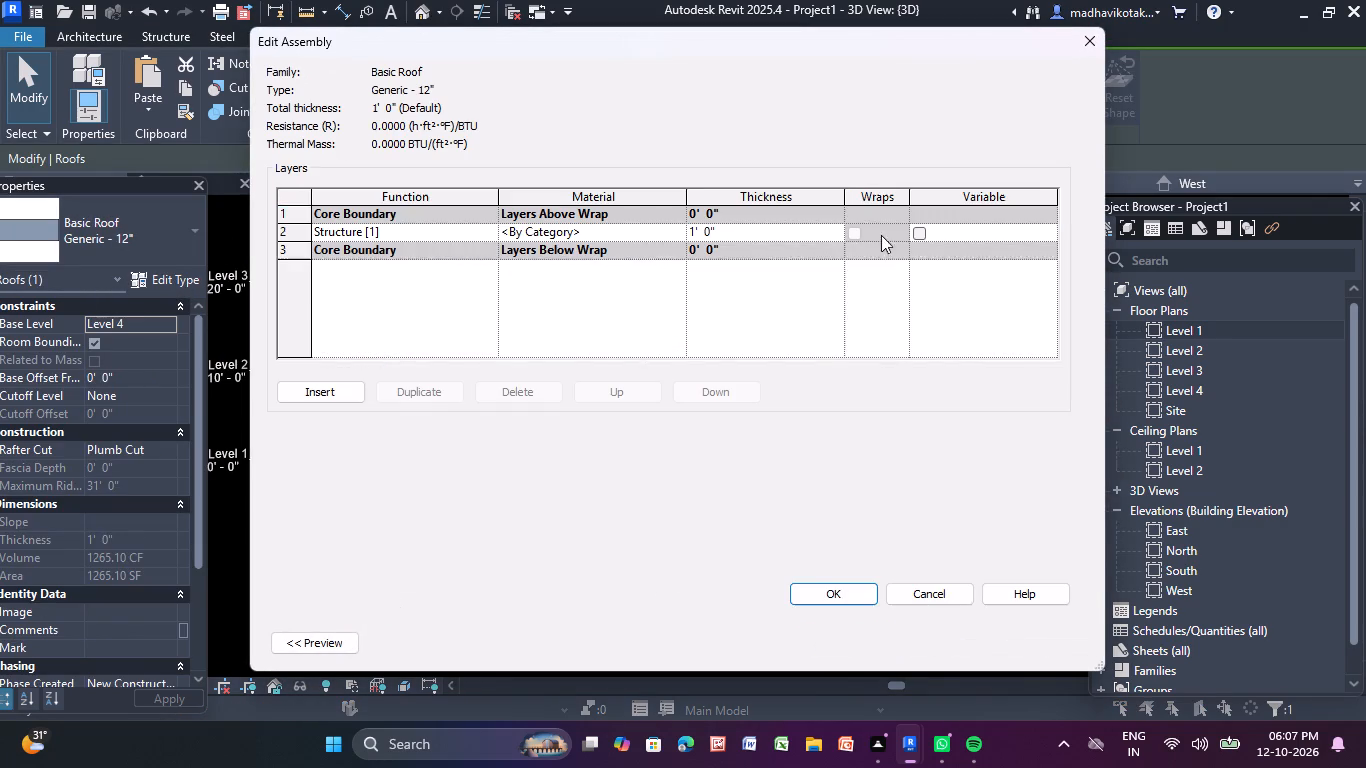
pyautogui.click(760, 228)
pyautogui.press('BackSpace')
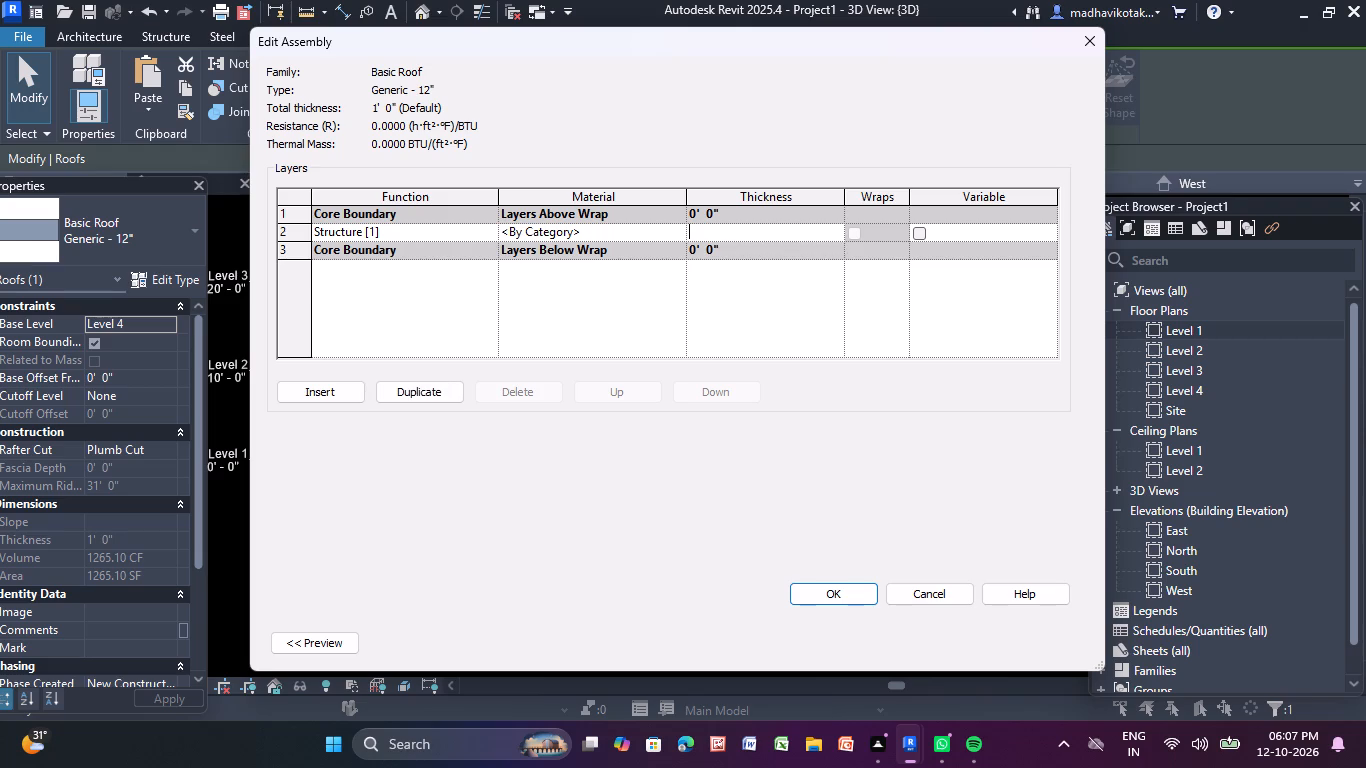
pyautogui.press('6')
pyautogui.hotkey('shift', '"')
pyautogui.press('Return')
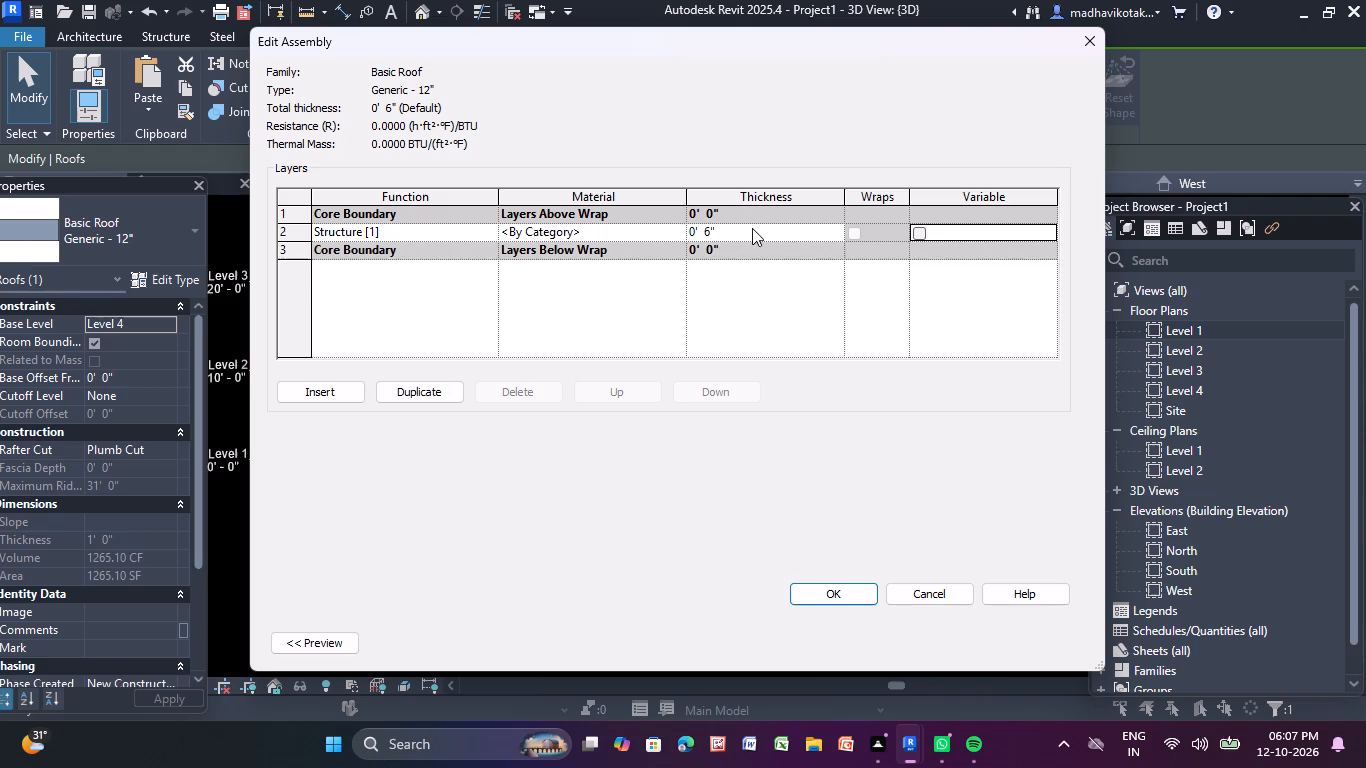
pyautogui.click(832, 590)
pyautogui.click(1061, 646)
pyautogui.click(872, 645)
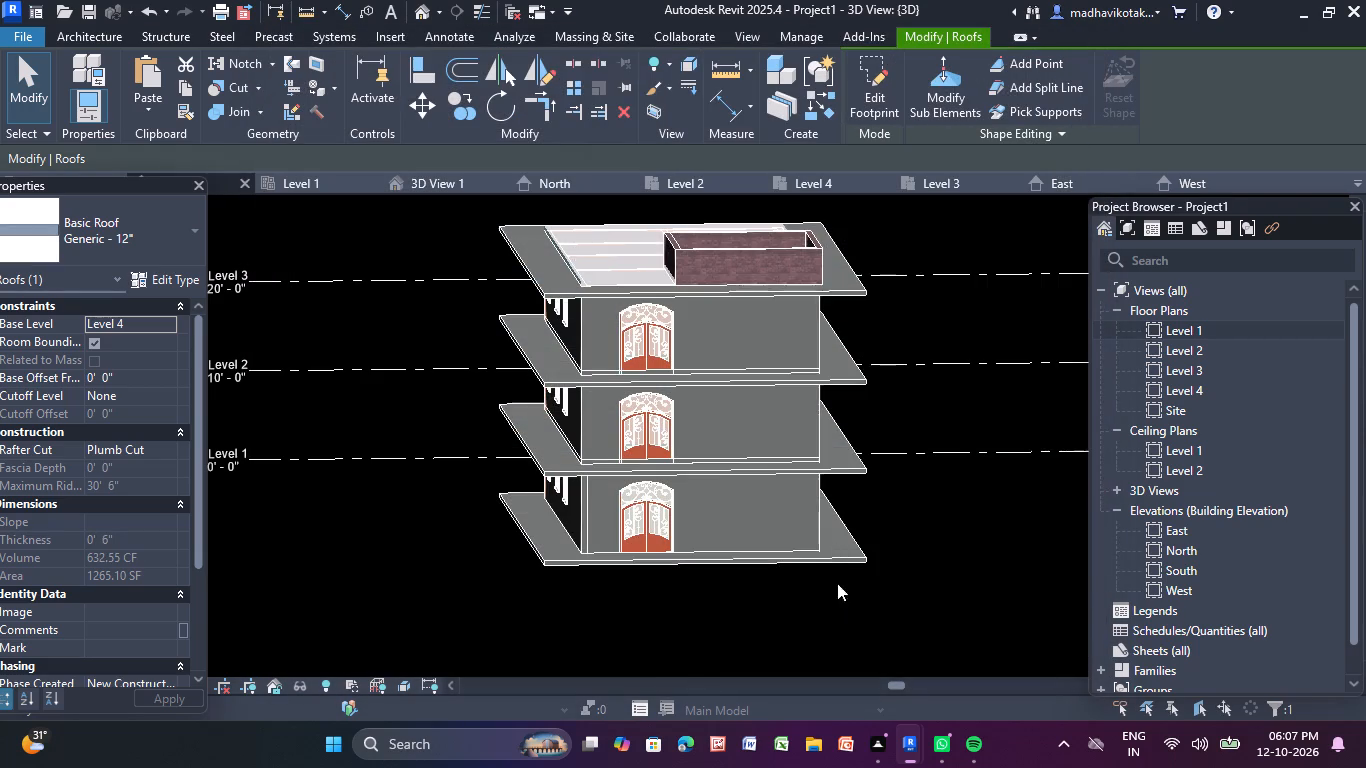
pyautogui.click(935, 349)
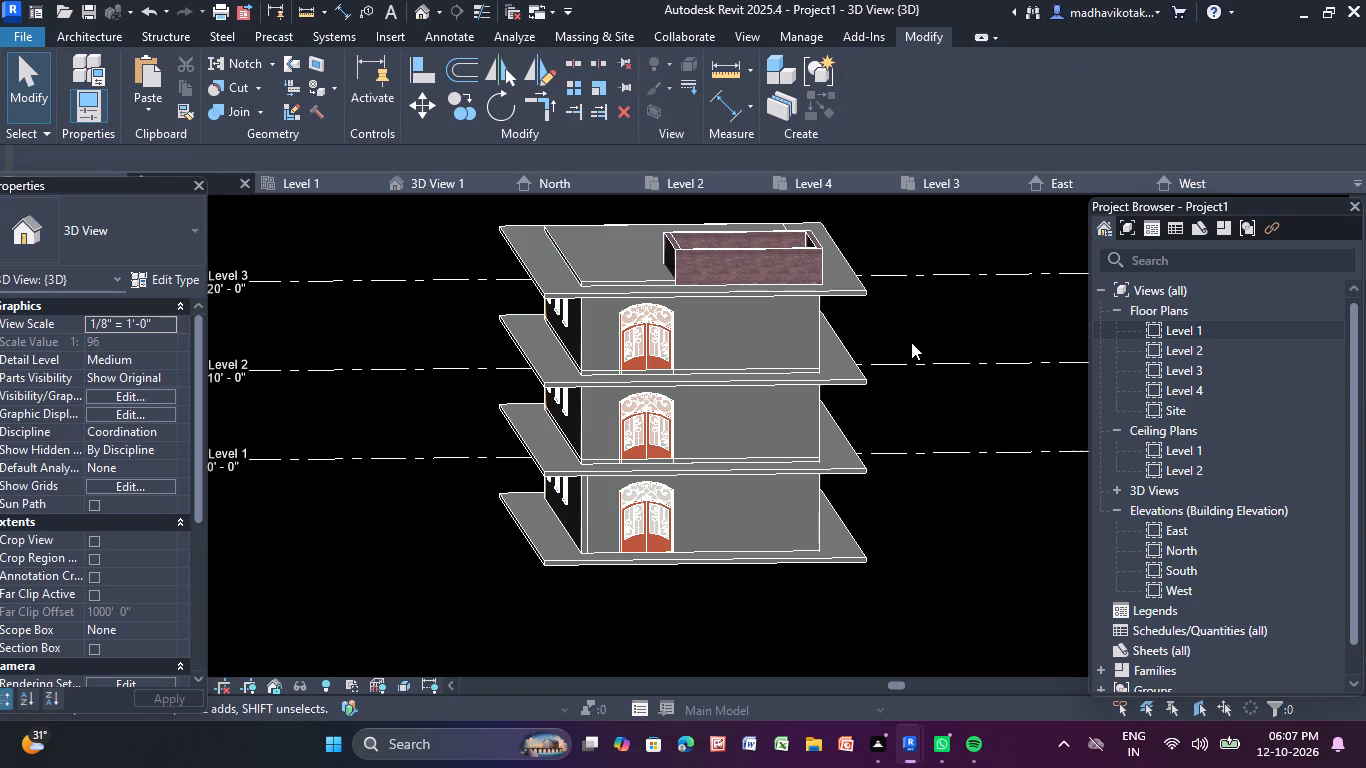
# Examine the top roof slab's edges and the brick stair enclosure walls from several sides in the 3D view.
pyautogui.scroll(-3, 851, 251)
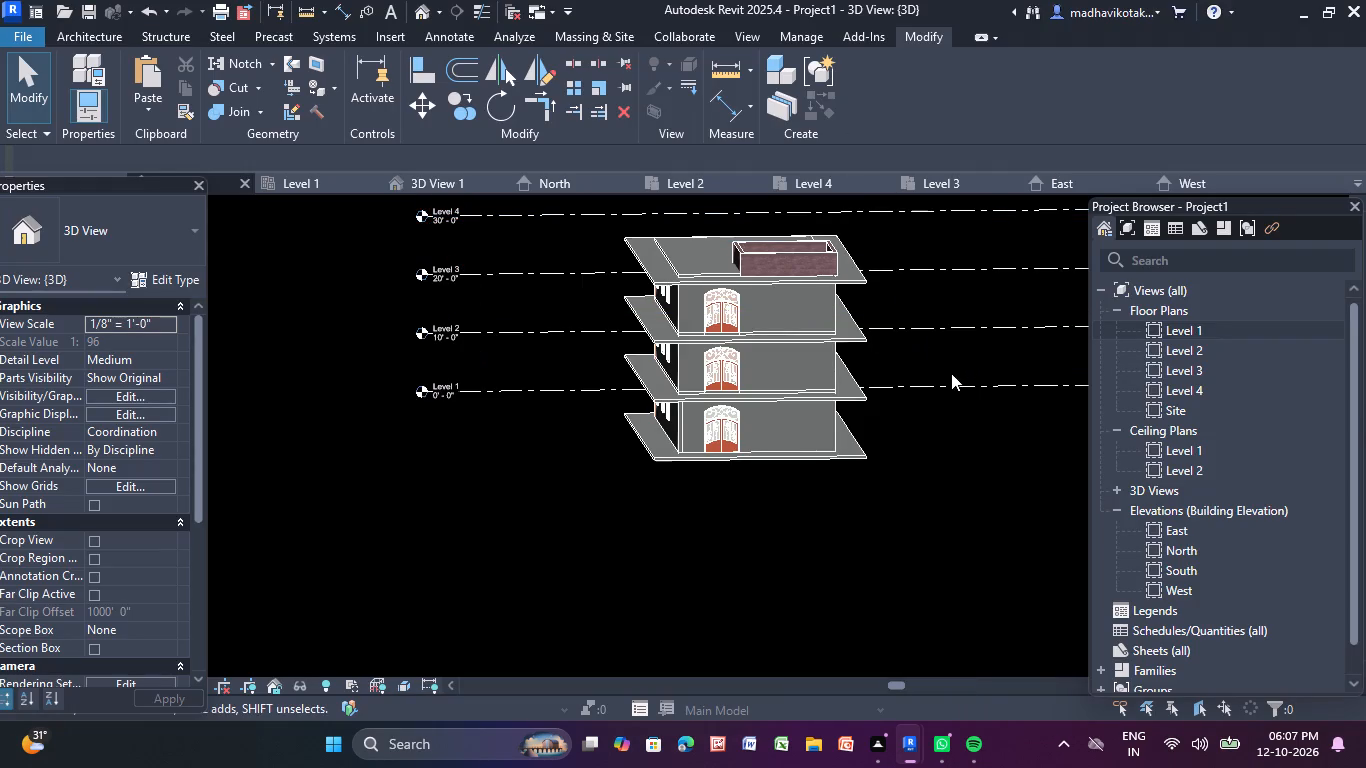
pyautogui.keyDown('shift'); pyautogui.moveTo(950, 372); pyautogui.dragTo(829, 395, button='middle'); pyautogui.keyUp('shift')
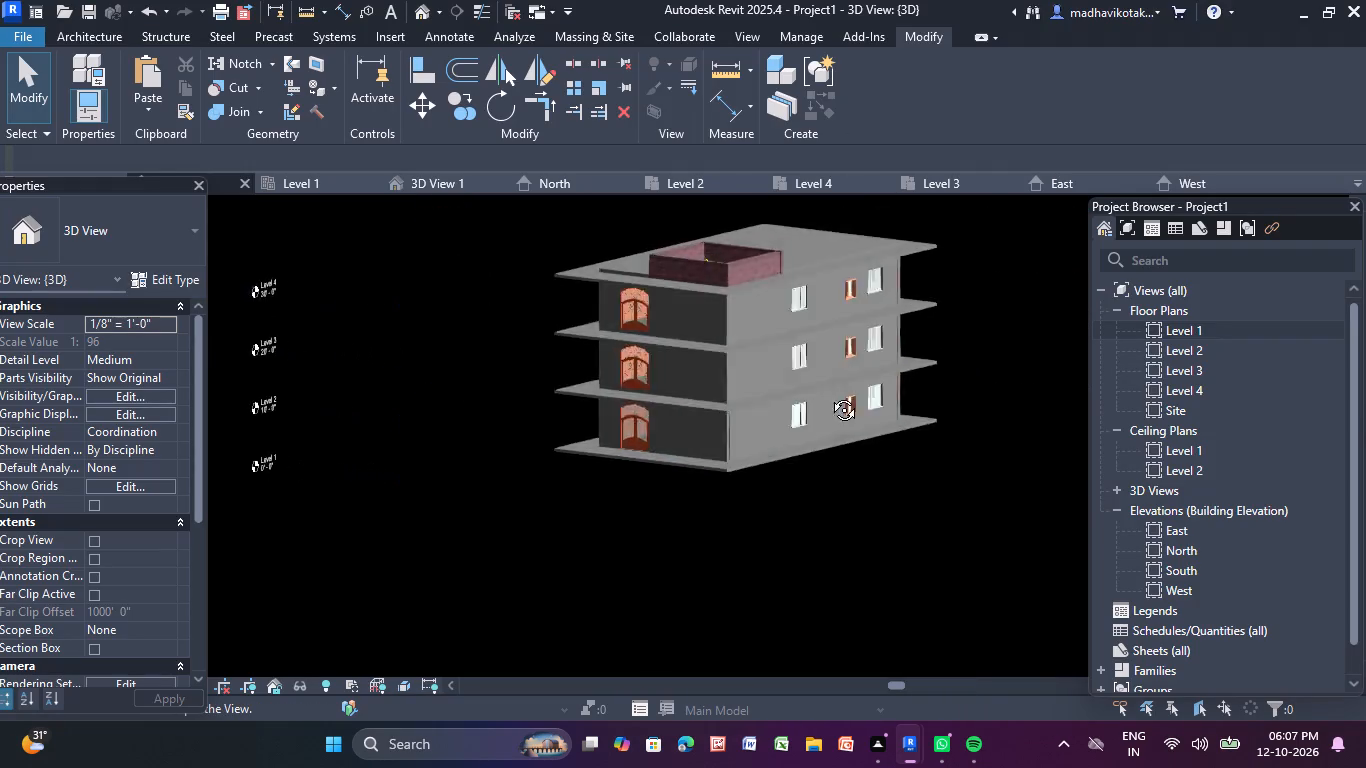
pyautogui.keyDown('shift'); pyautogui.moveTo(829, 395); pyautogui.dragTo(383, 98, button='middle'); pyautogui.keyUp('shift')
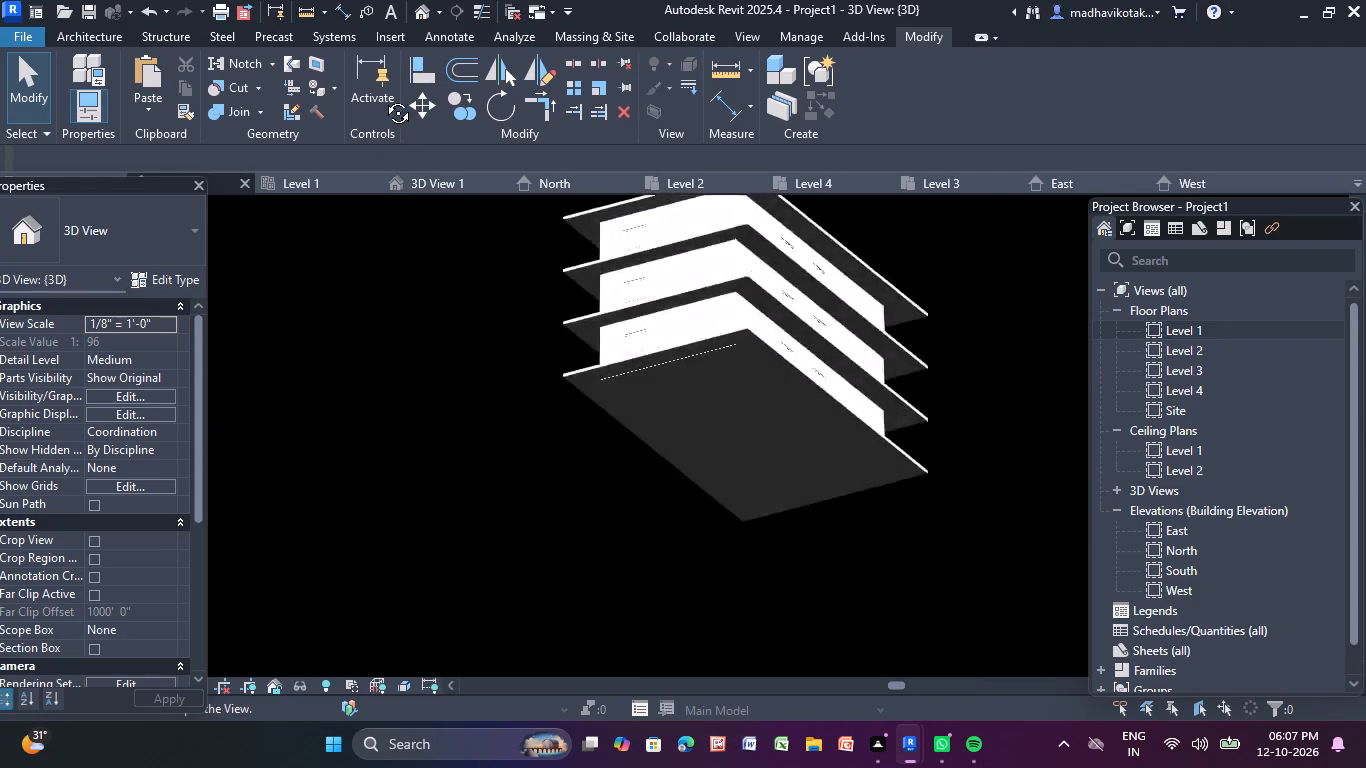
pyautogui.keyDown('shift'); pyautogui.moveTo(383, 98); pyautogui.dragTo(954, 428, button='middle'); pyautogui.keyUp('shift')
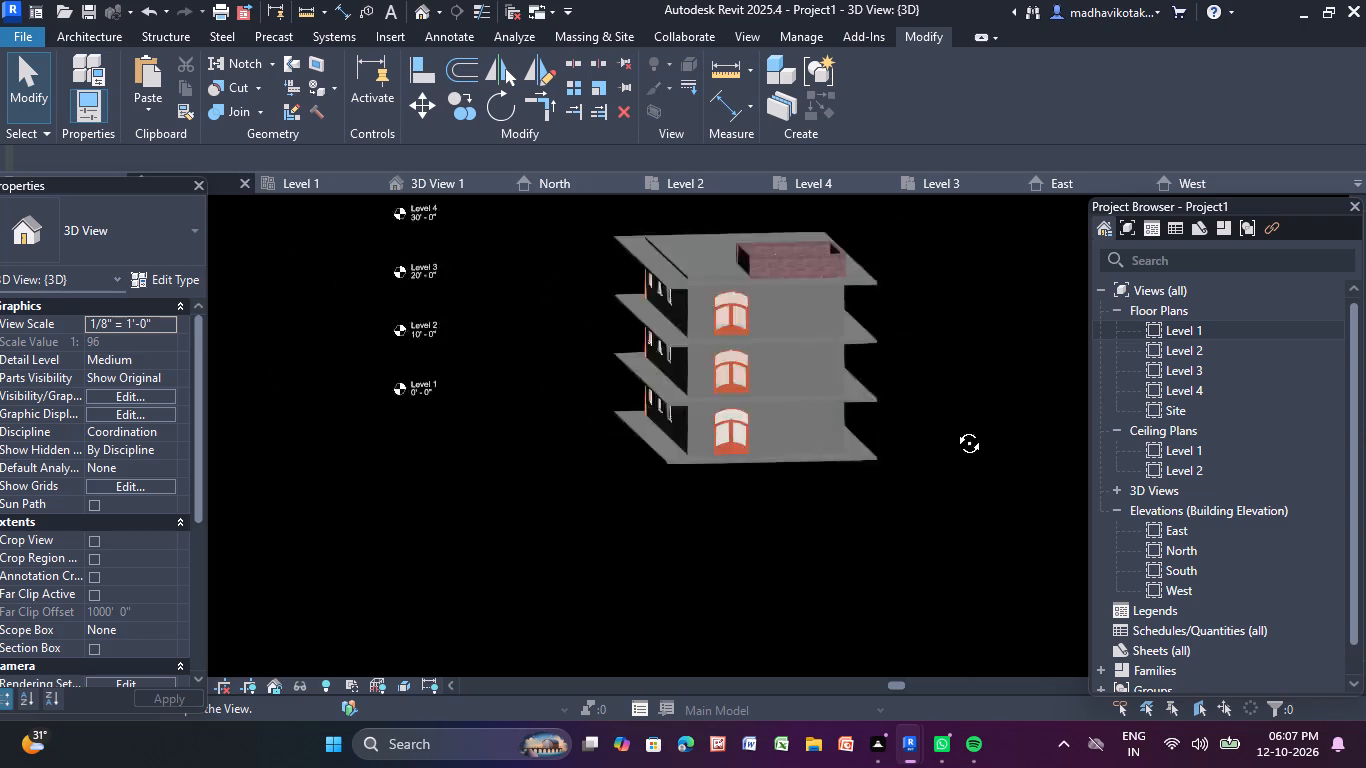
pyautogui.keyDown('shift'); pyautogui.moveTo(954, 428); pyautogui.dragTo(1068, 451, button='middle'); pyautogui.keyUp('shift')
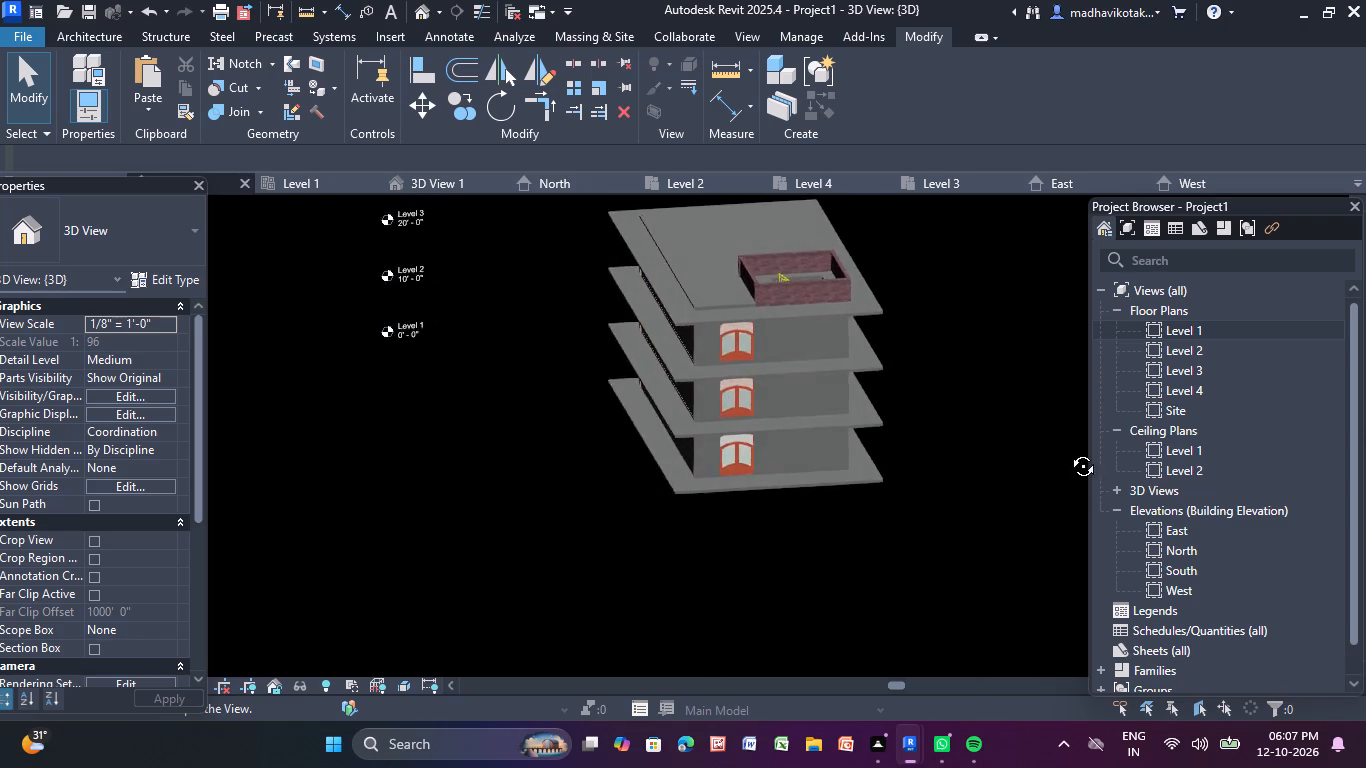
pyautogui.keyDown('shift'); pyautogui.moveTo(1068, 451); pyautogui.dragTo(1077, 451, button='middle'); pyautogui.keyUp('shift')
pyautogui.scroll(-1, 969, 467)
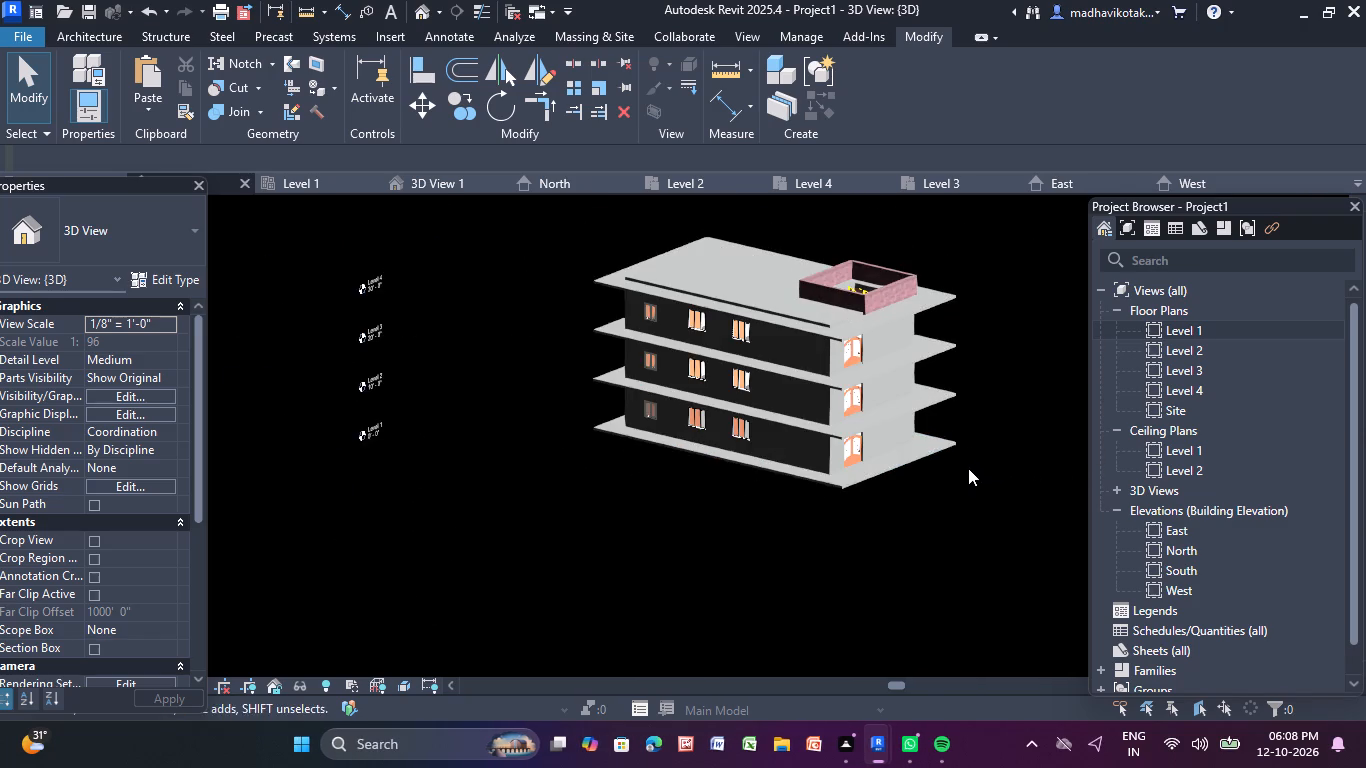
pyautogui.moveTo(969, 470); pyautogui.dragTo(965, 516, button='middle')
pyautogui.scroll(8, 855, 310)
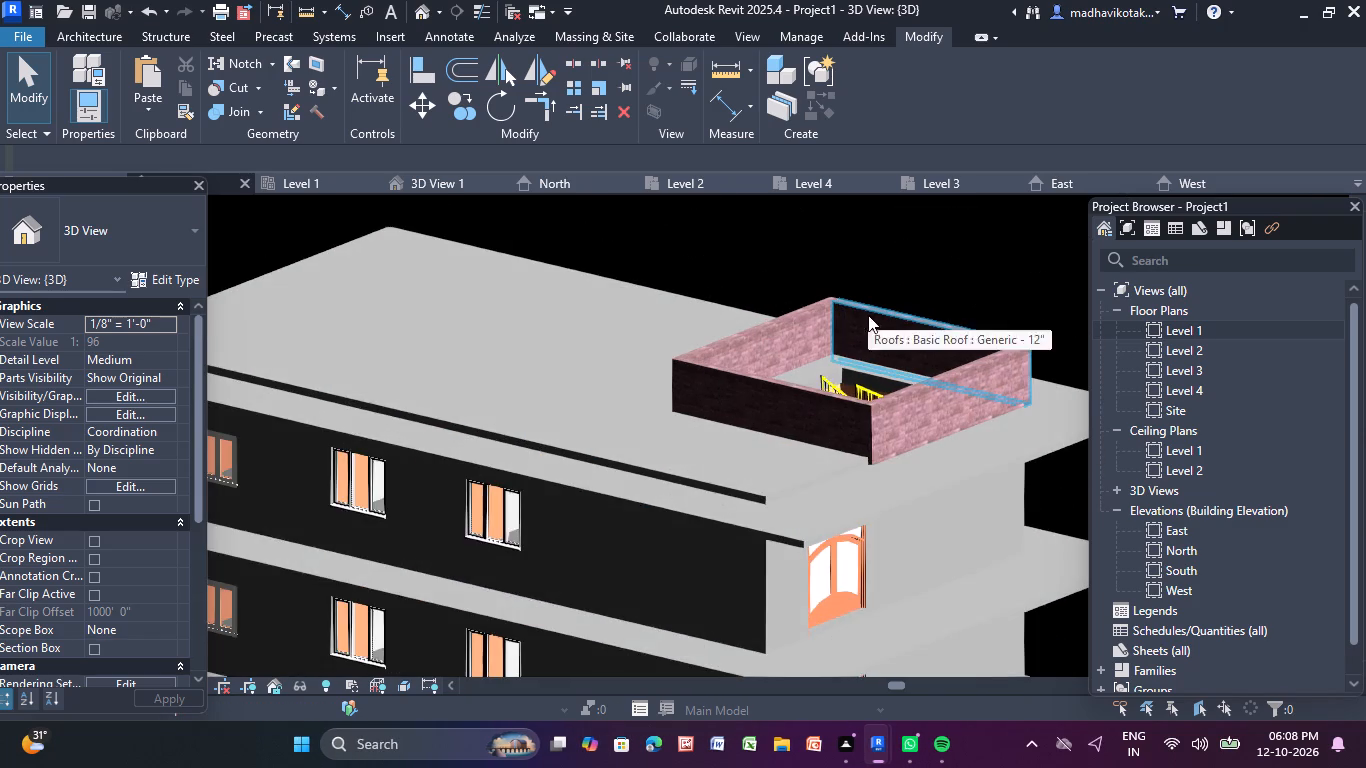
pyautogui.scroll(4, 862, 332)
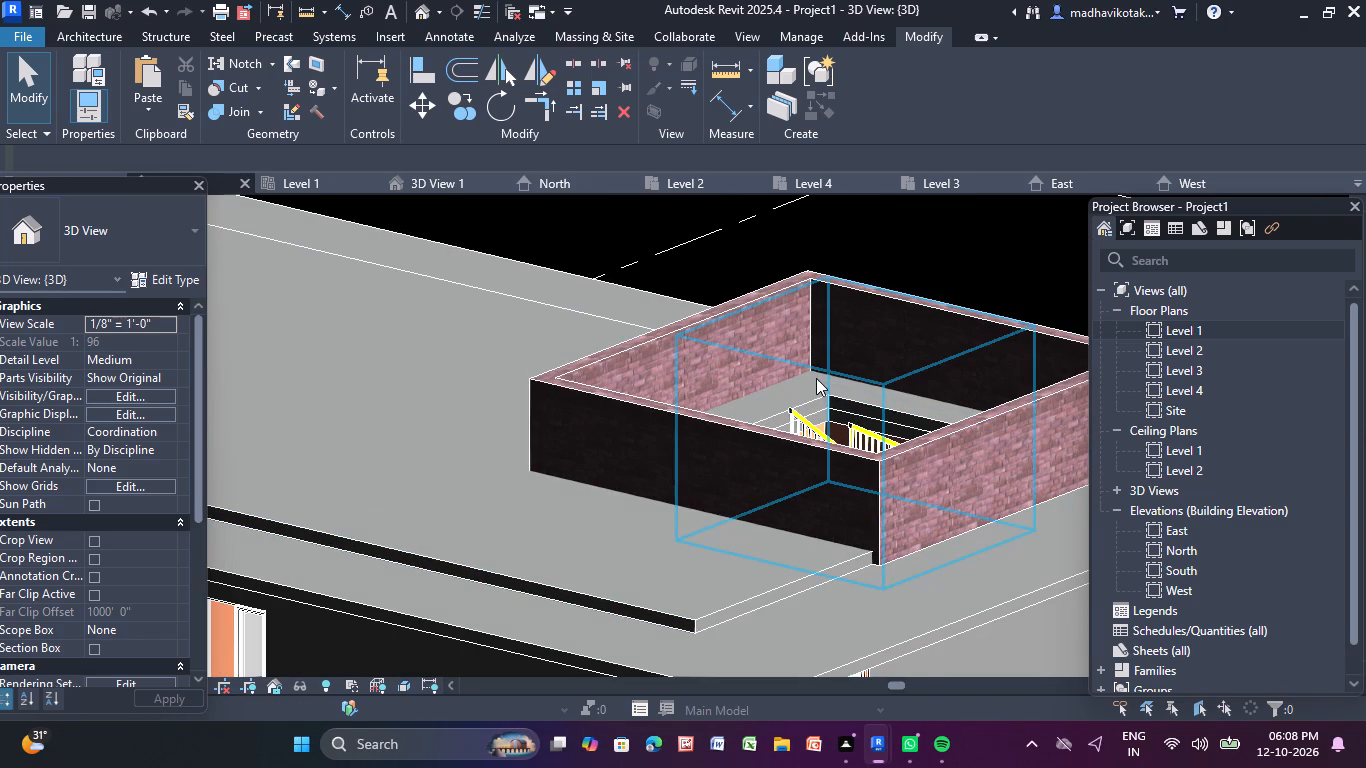
pyautogui.scroll(-3, 847, 395)
pyautogui.moveTo(870, 478); pyautogui.dragTo(874, 473, button='middle')
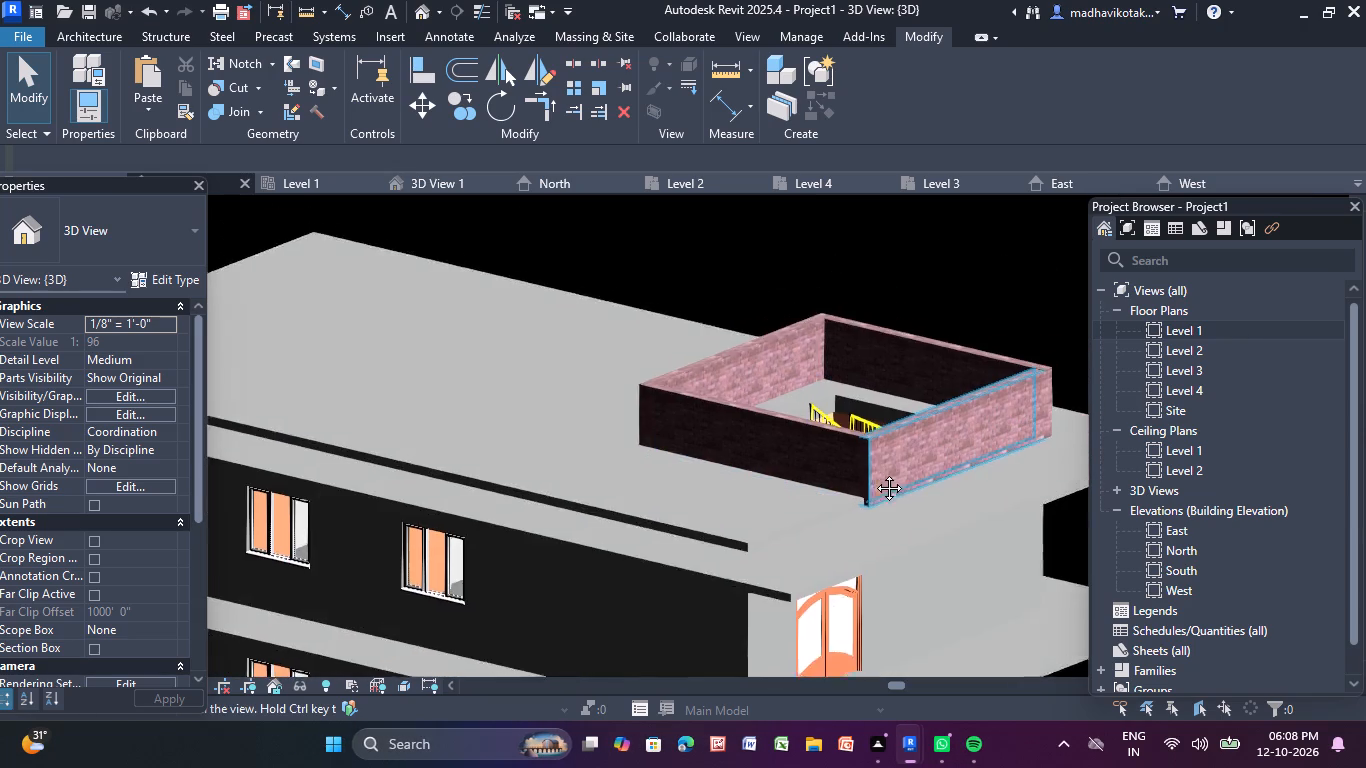
pyautogui.moveTo(874, 473); pyautogui.dragTo(804, 311, button='middle')
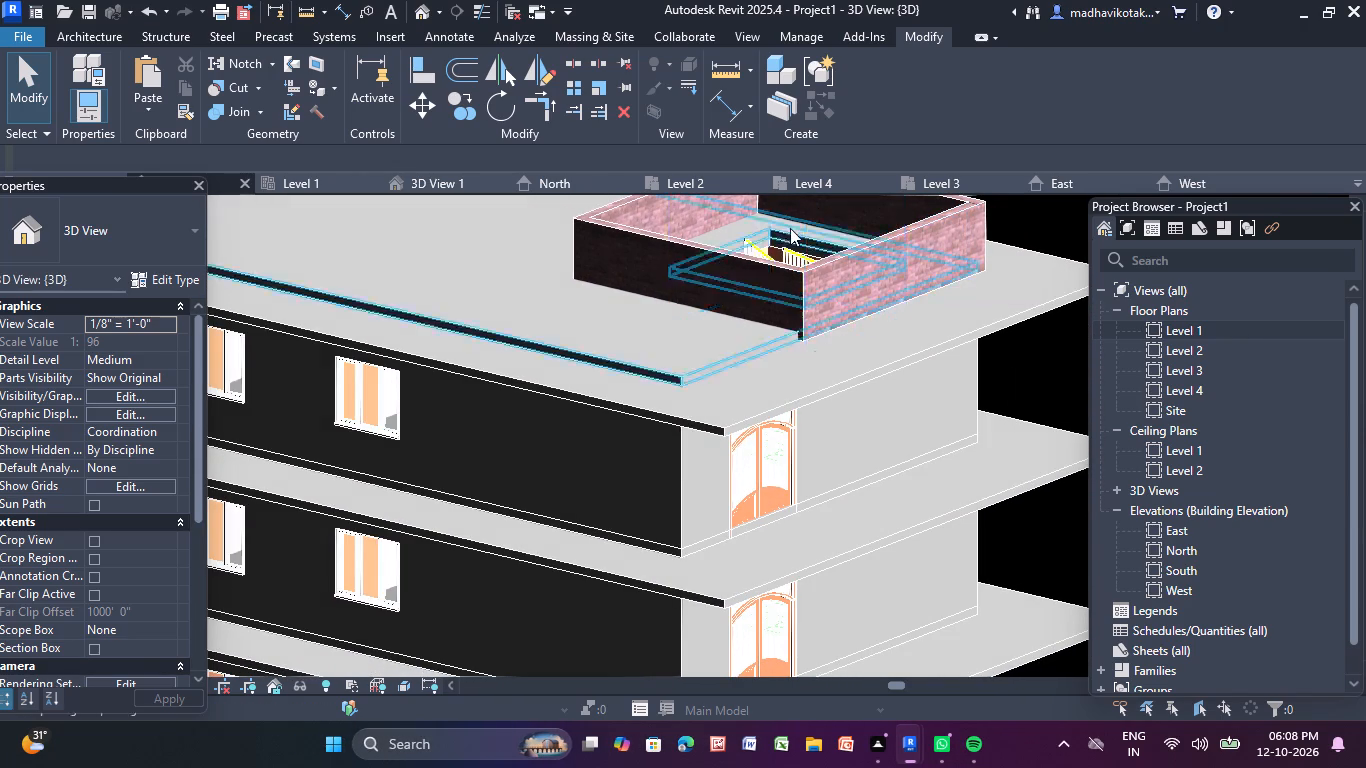
pyautogui.scroll(-1, 725, 308)
pyautogui.moveTo(722, 302); pyautogui.dragTo(679, 277, button='middle')
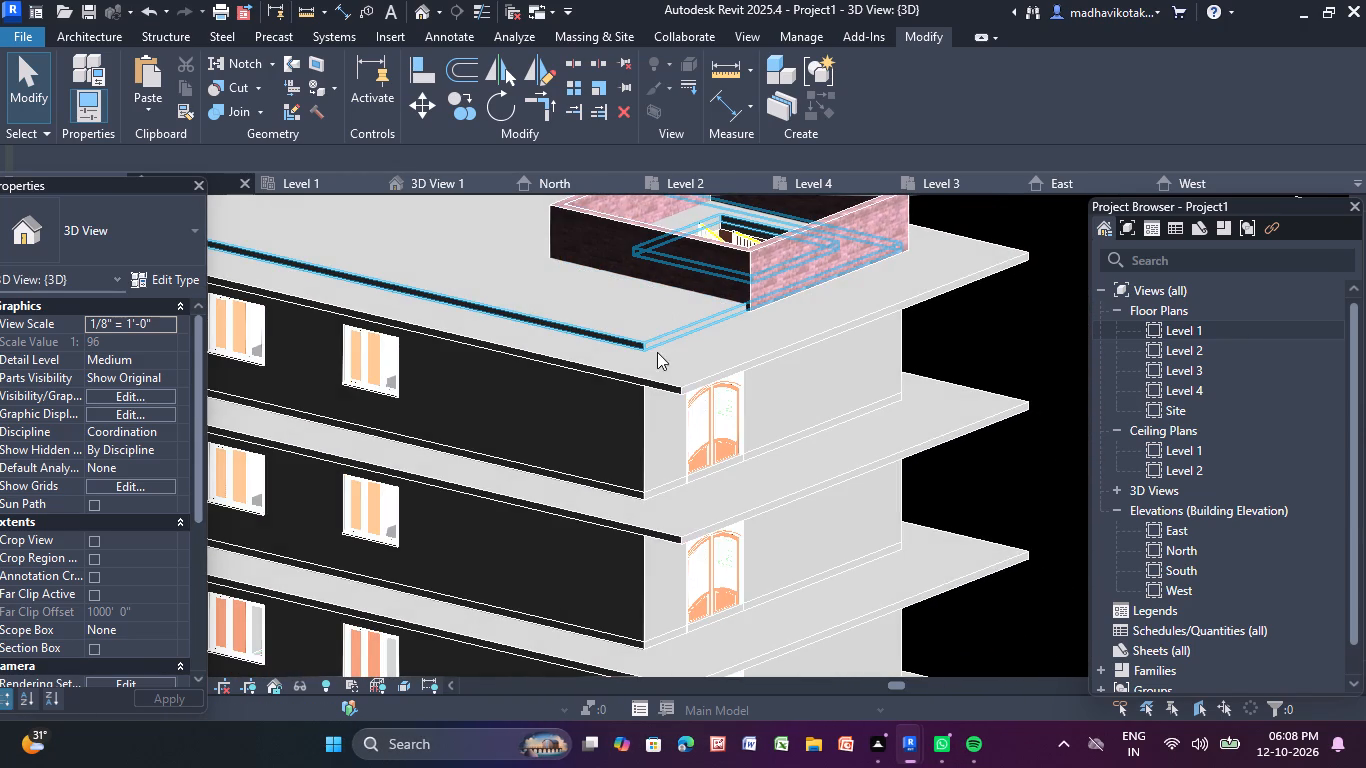
pyautogui.click(669, 333)
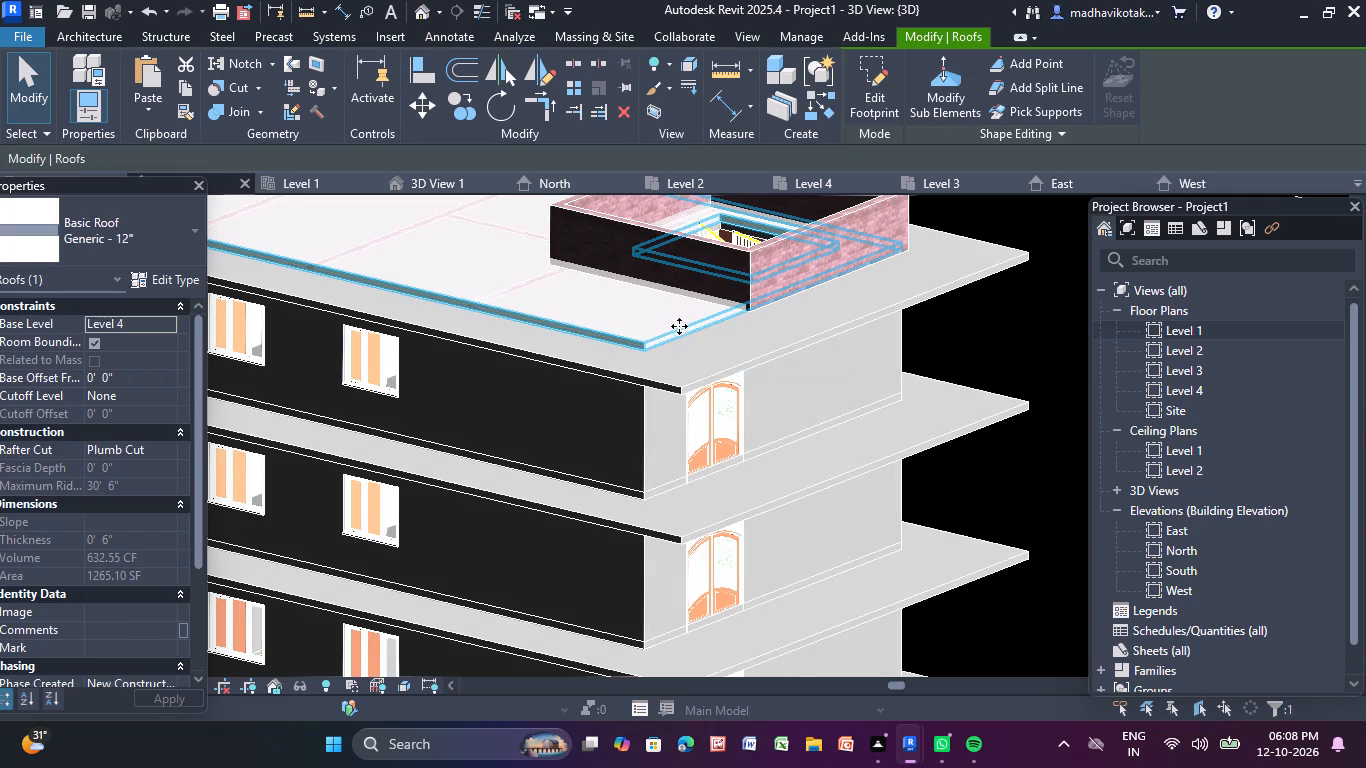
pyautogui.press('Escape')
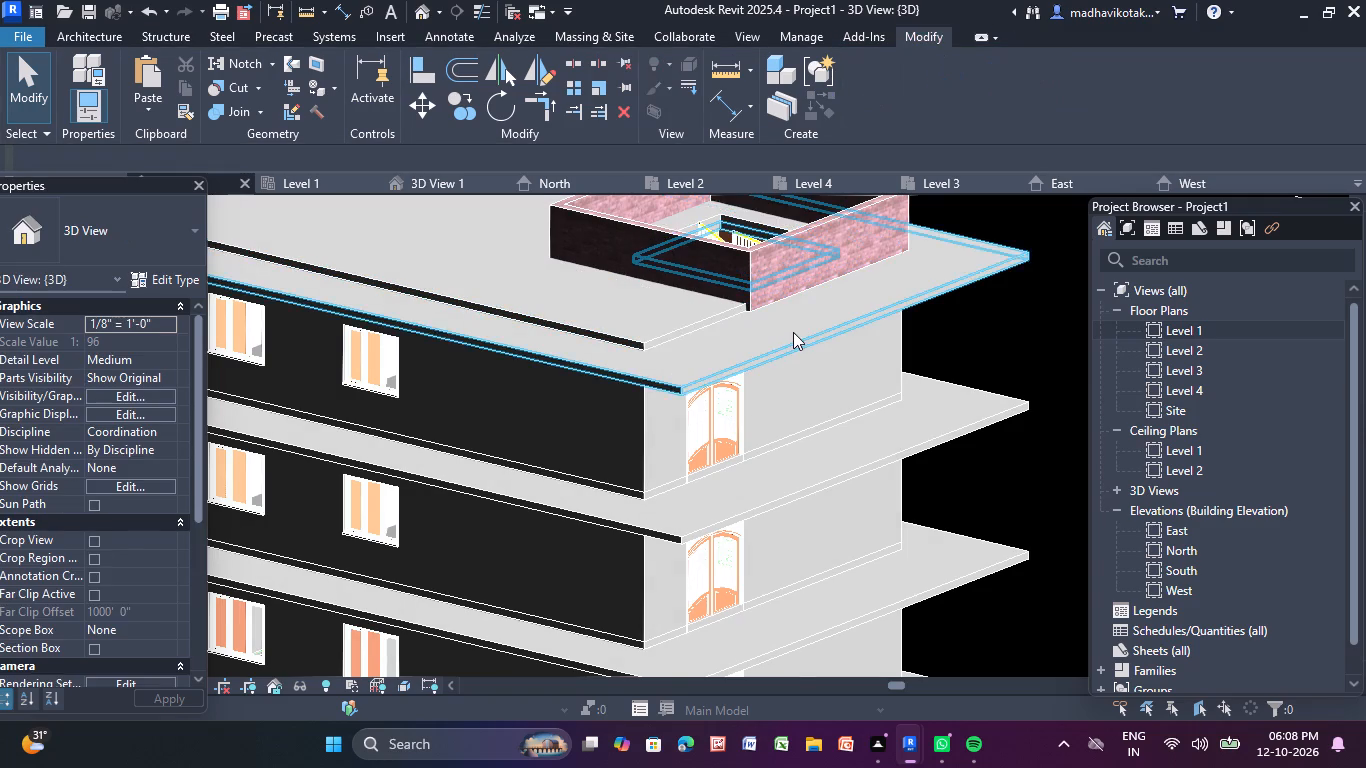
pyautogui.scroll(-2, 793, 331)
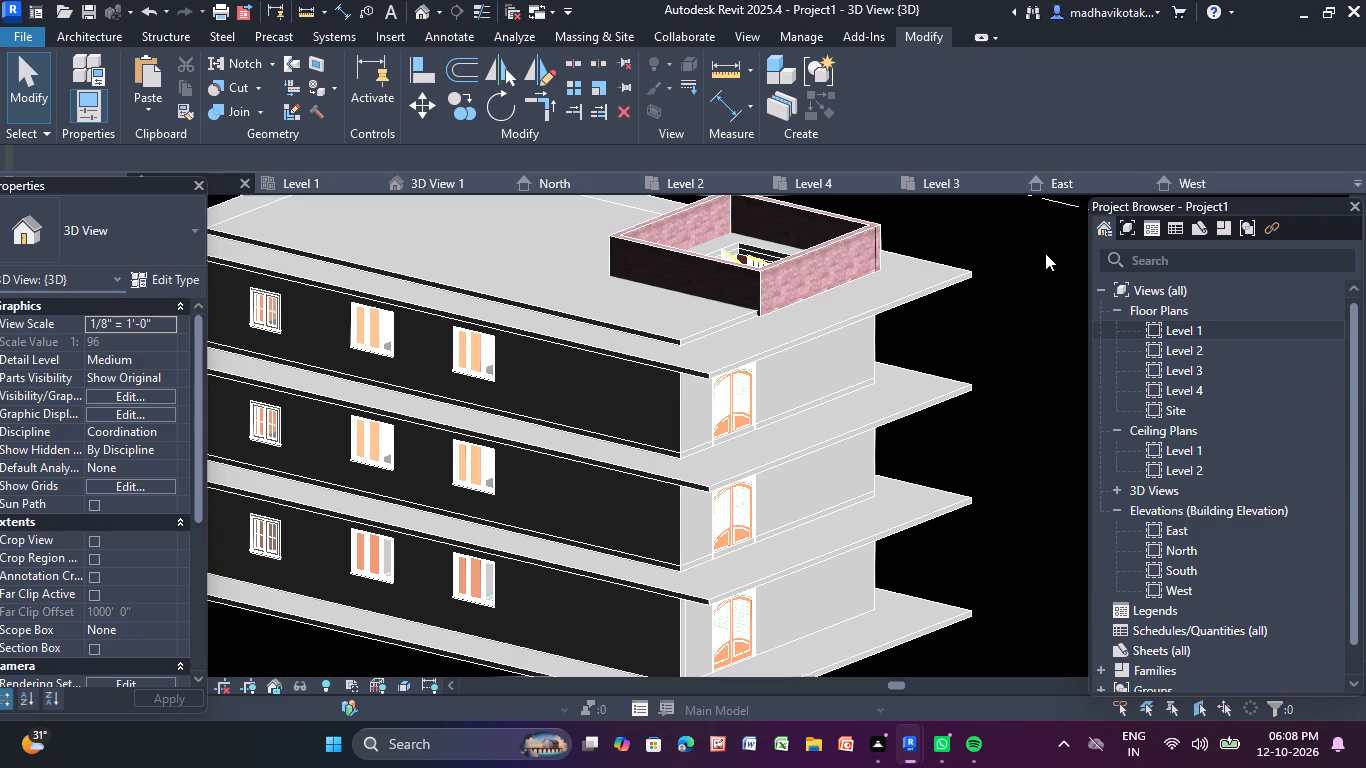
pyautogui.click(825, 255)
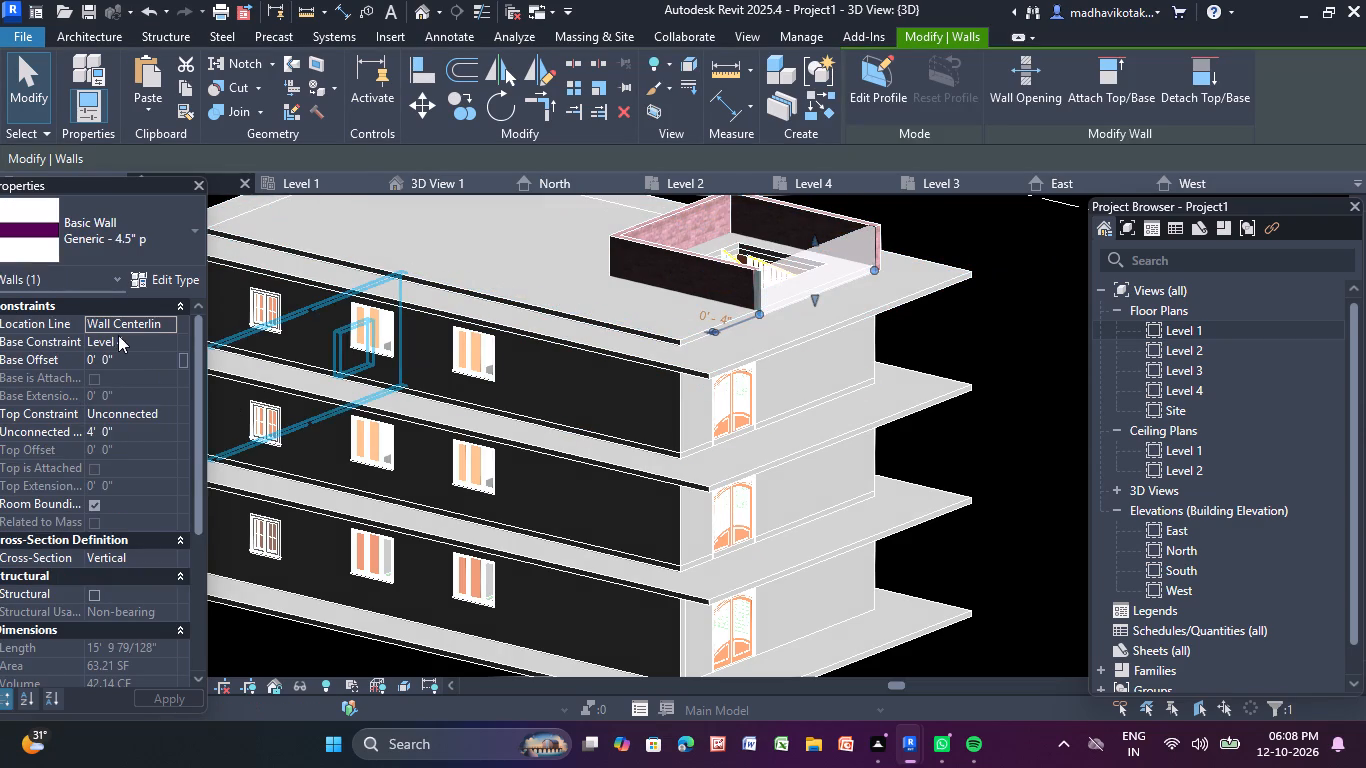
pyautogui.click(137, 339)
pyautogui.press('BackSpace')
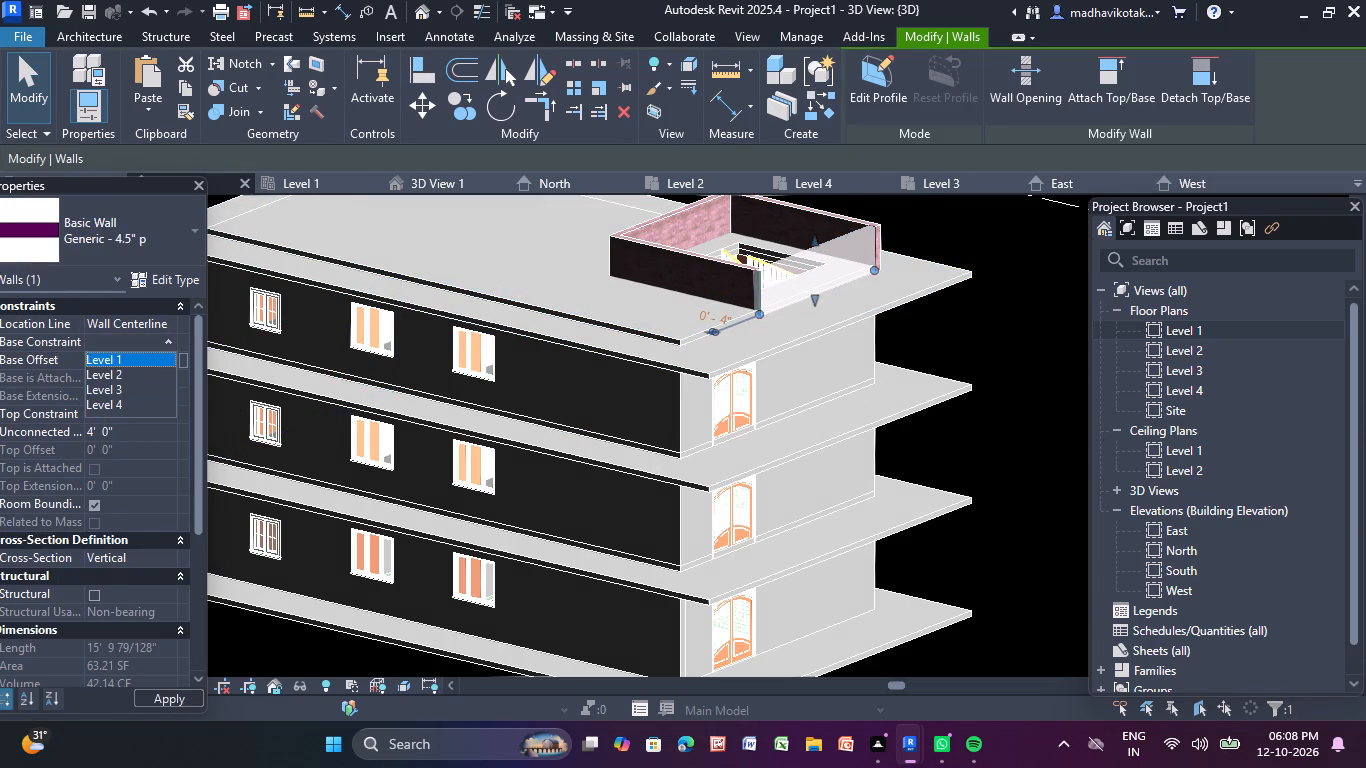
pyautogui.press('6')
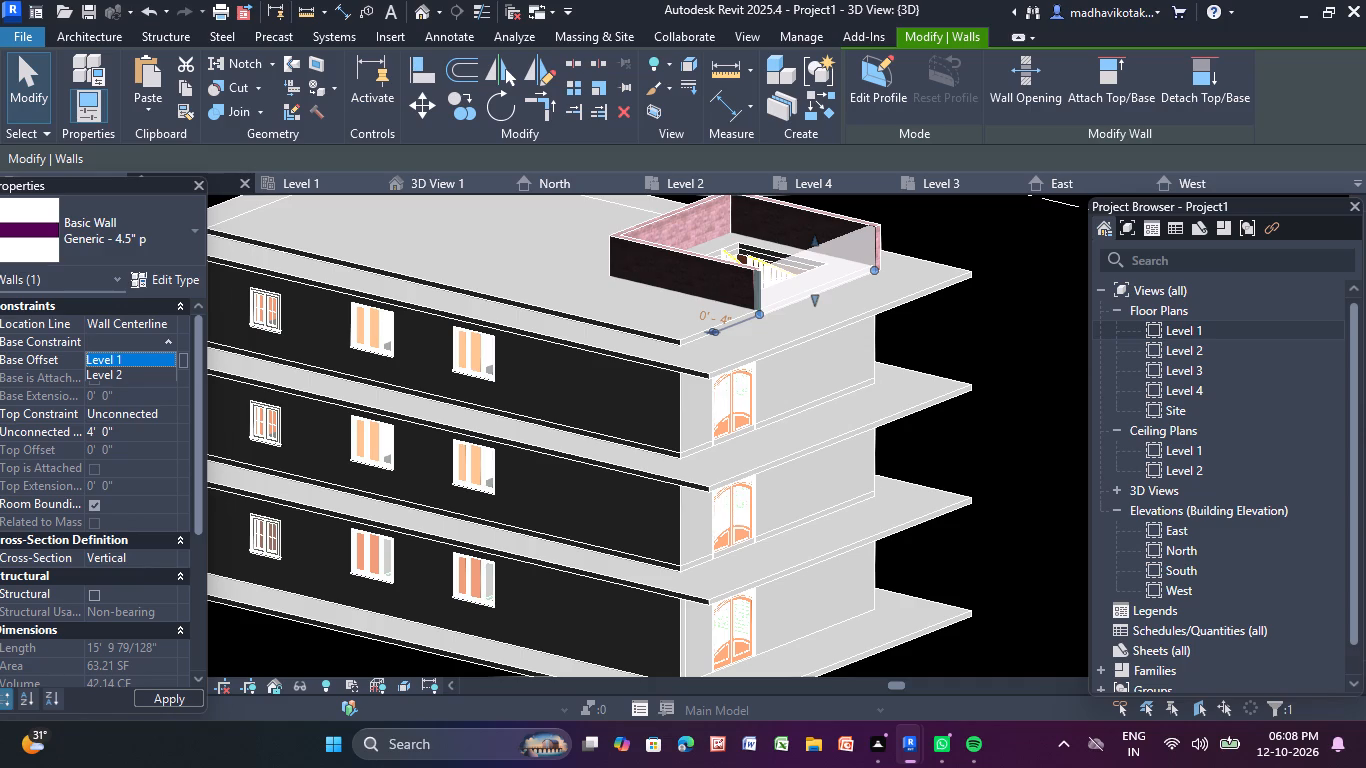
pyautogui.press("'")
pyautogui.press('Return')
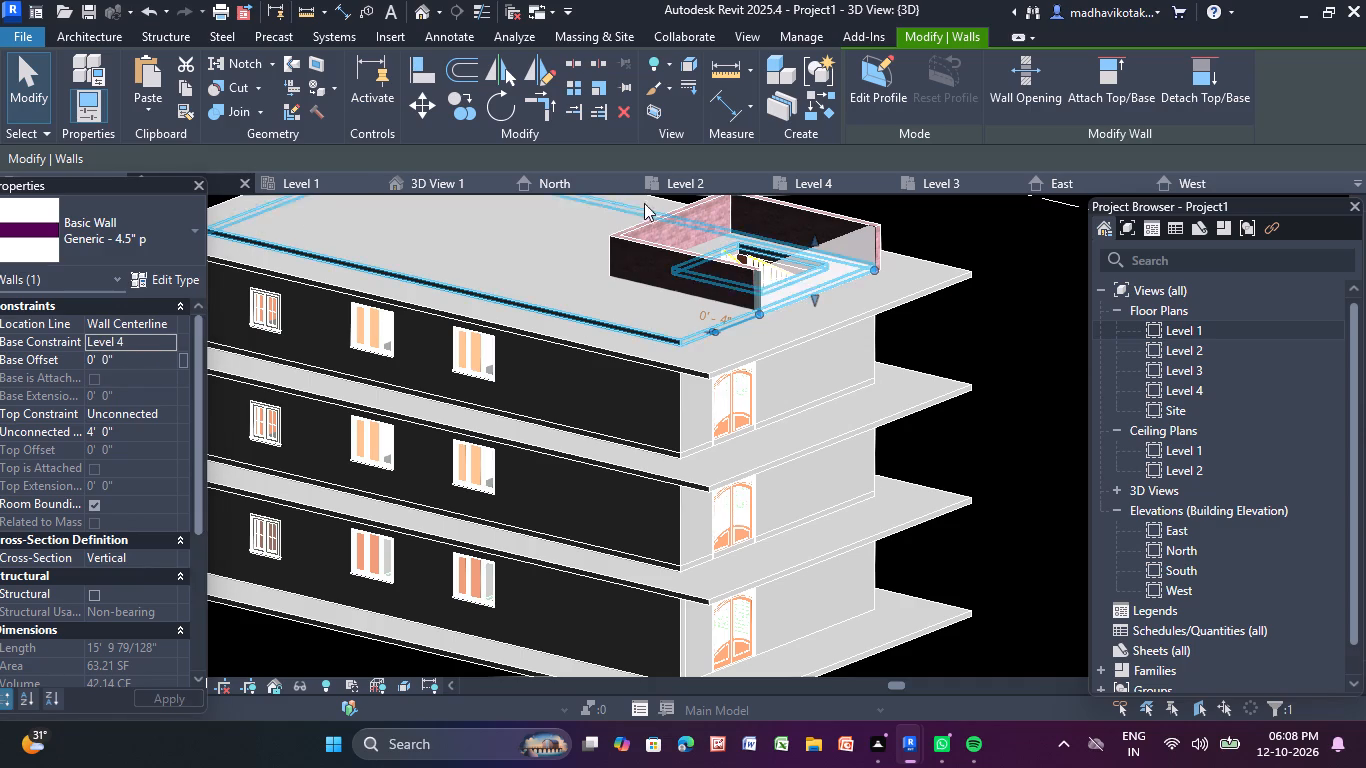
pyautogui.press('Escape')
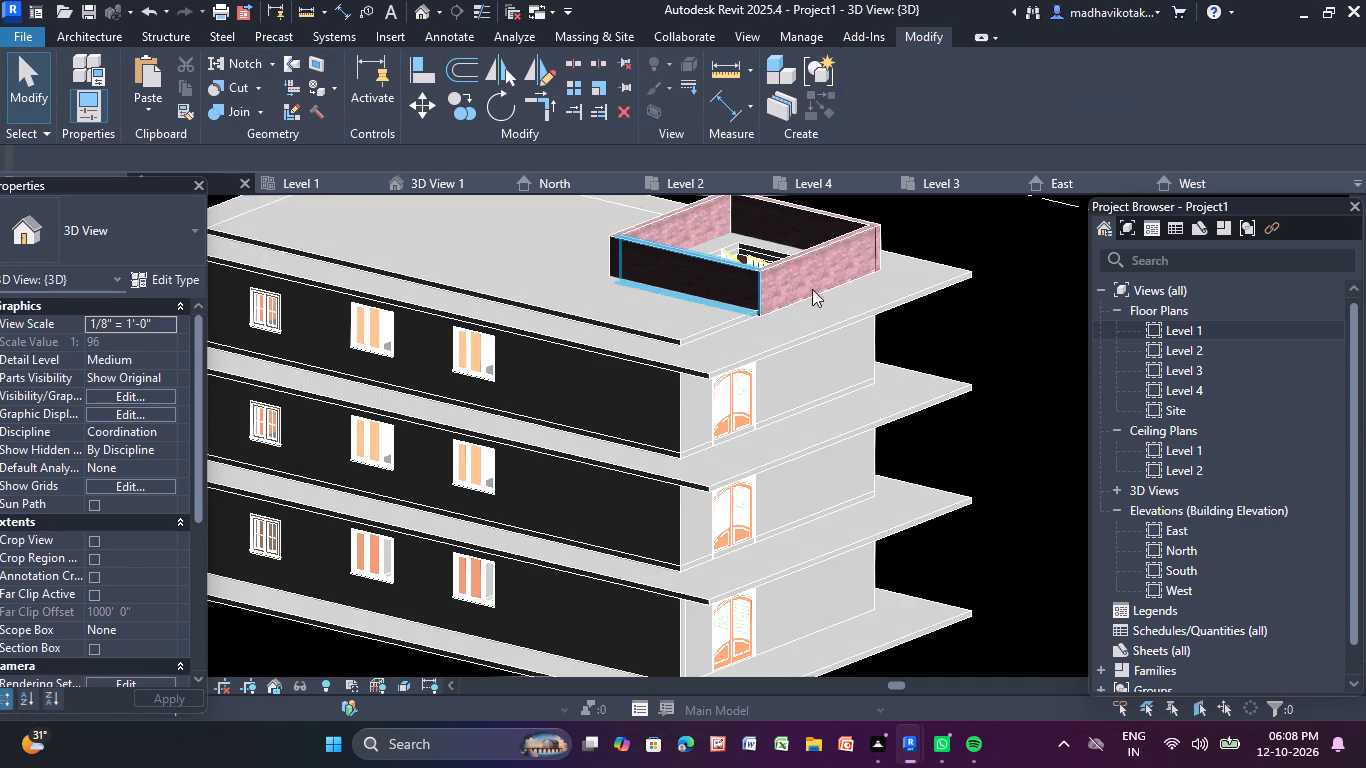
# Set the unconnected height of the rooftop enclosure's brick wall along the building's short door end to 6'.
pyautogui.click(784, 254)
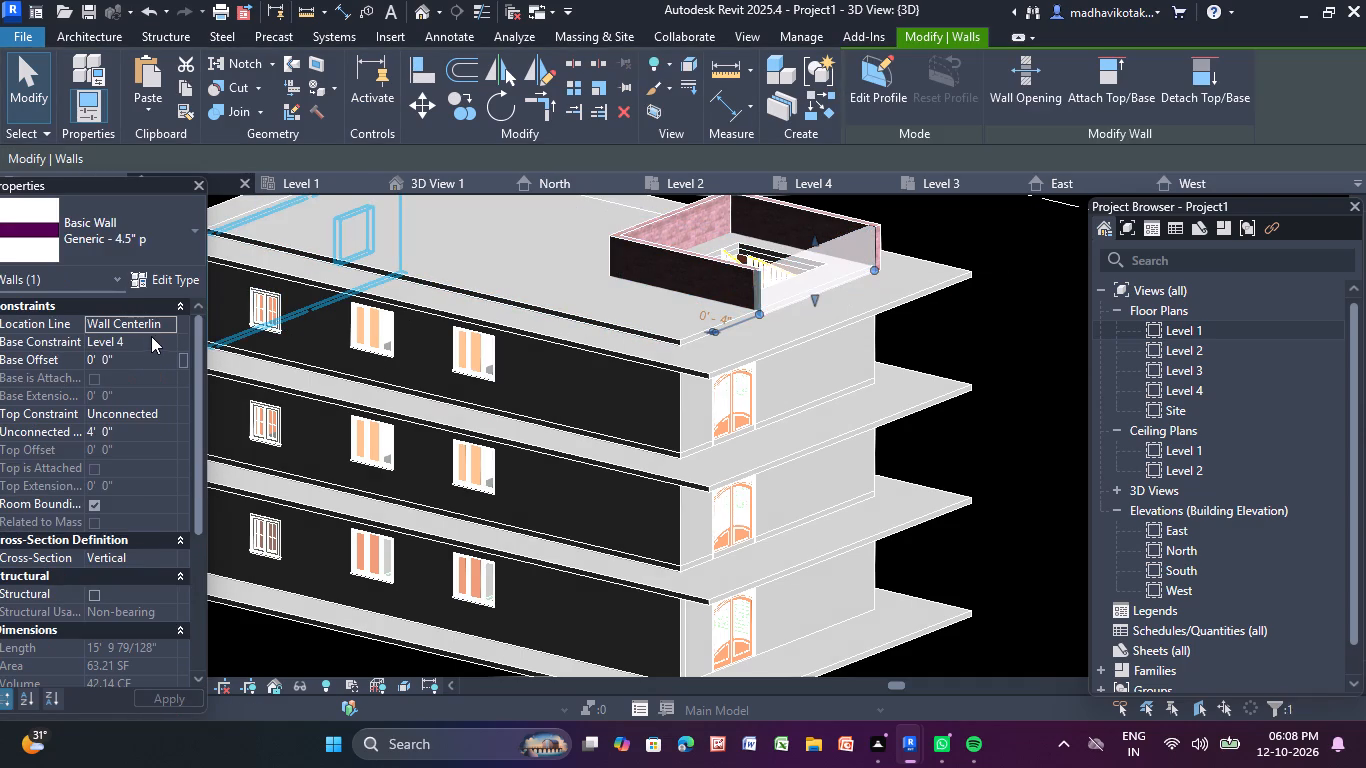
pyautogui.click(151, 435)
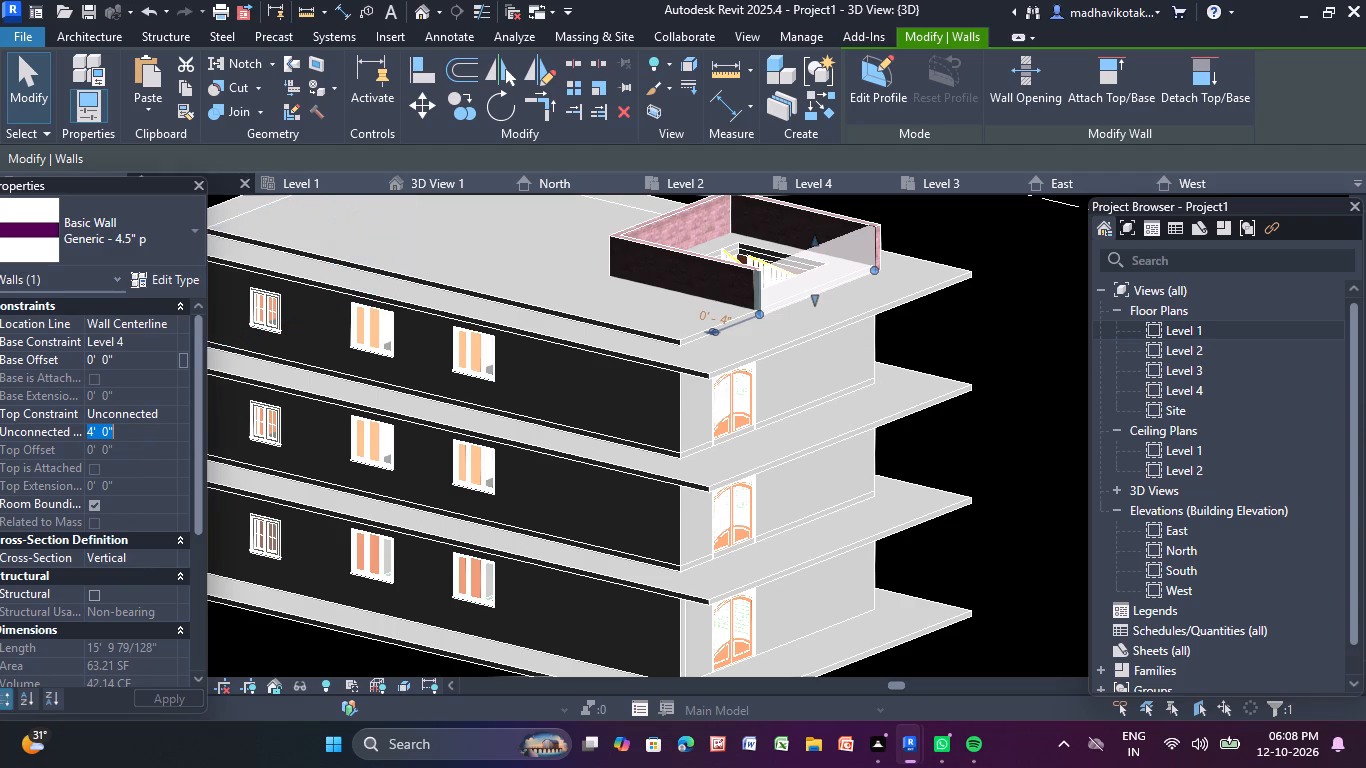
pyautogui.press('BackSpace')
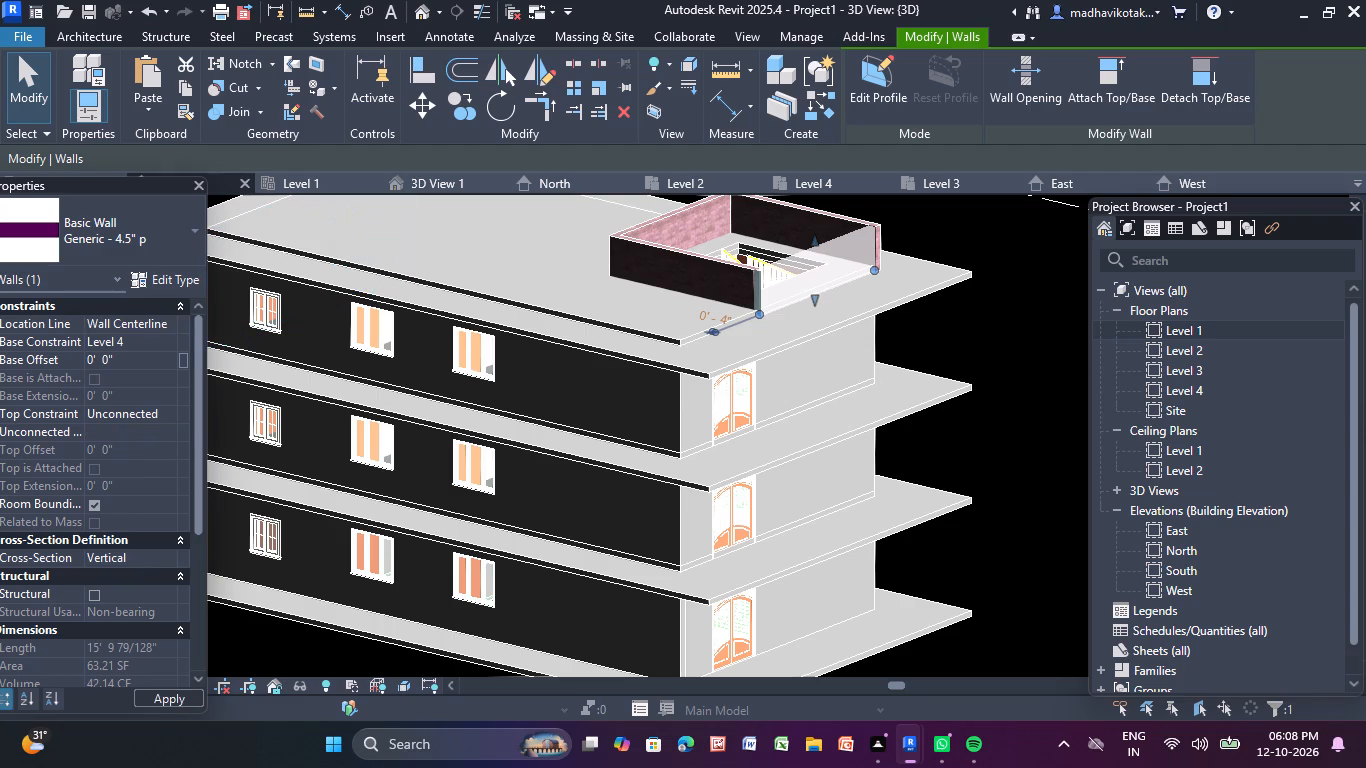
pyautogui.press('5')
pyautogui.press('BackSpace')
pyautogui.press('6')
pyautogui.press("'")
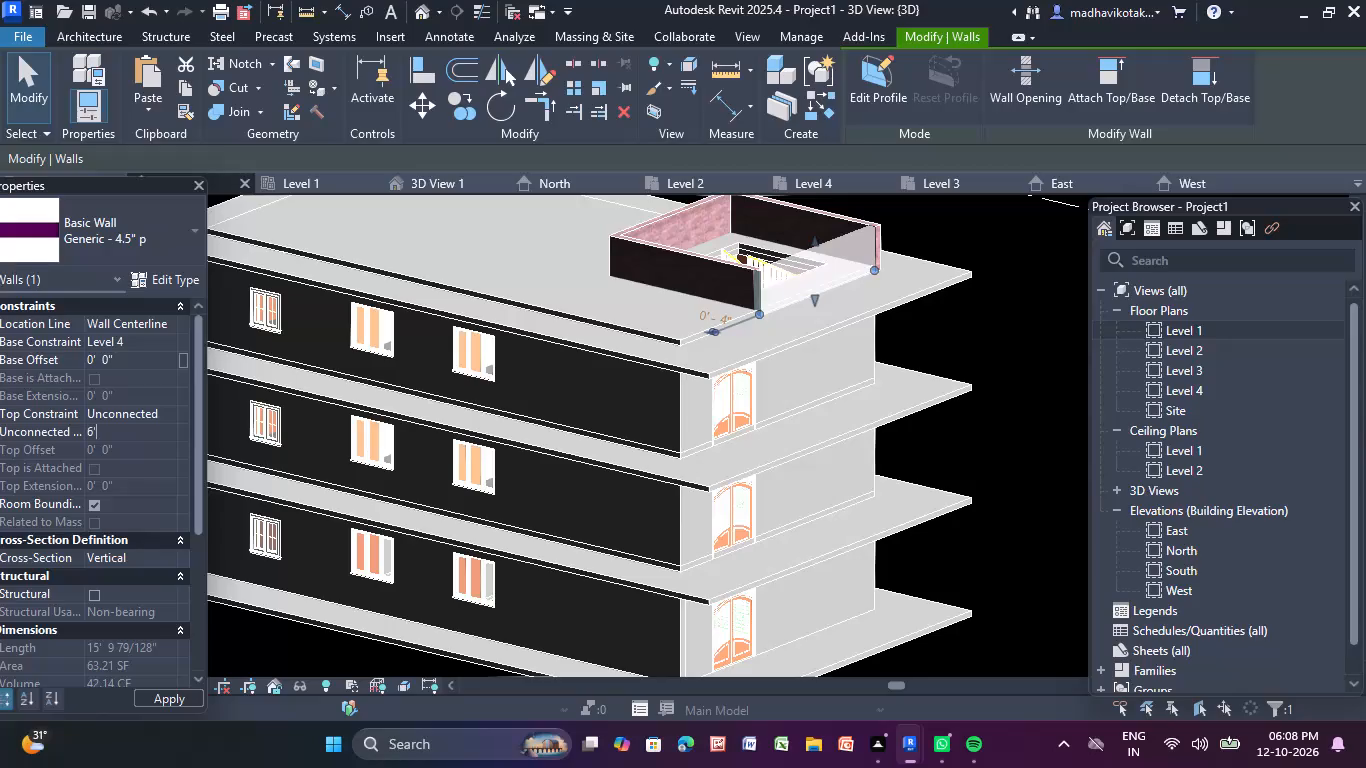
pyautogui.press('Return')
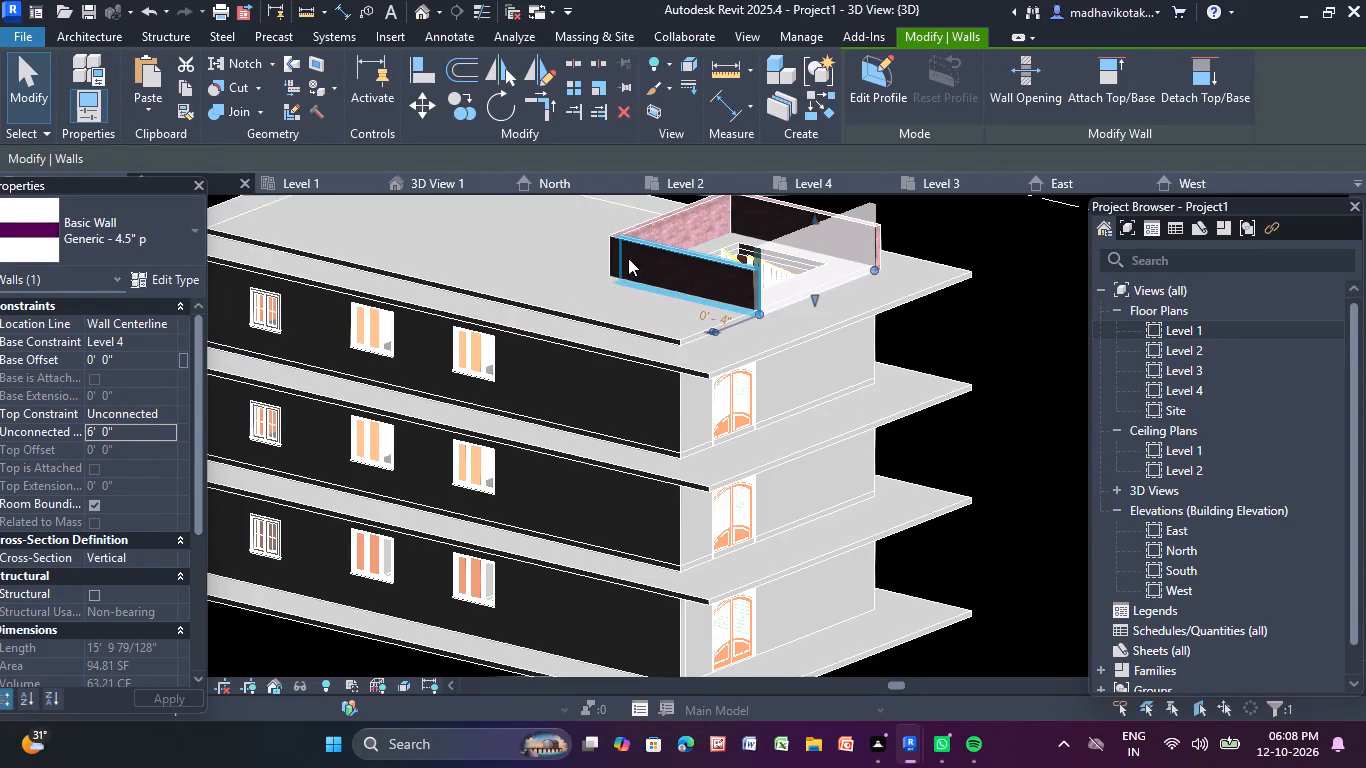
# Set the unconnected height of the enclosure's inner 4' wall, parallel to the long window facade, to 6'.
pyautogui.click(661, 295)
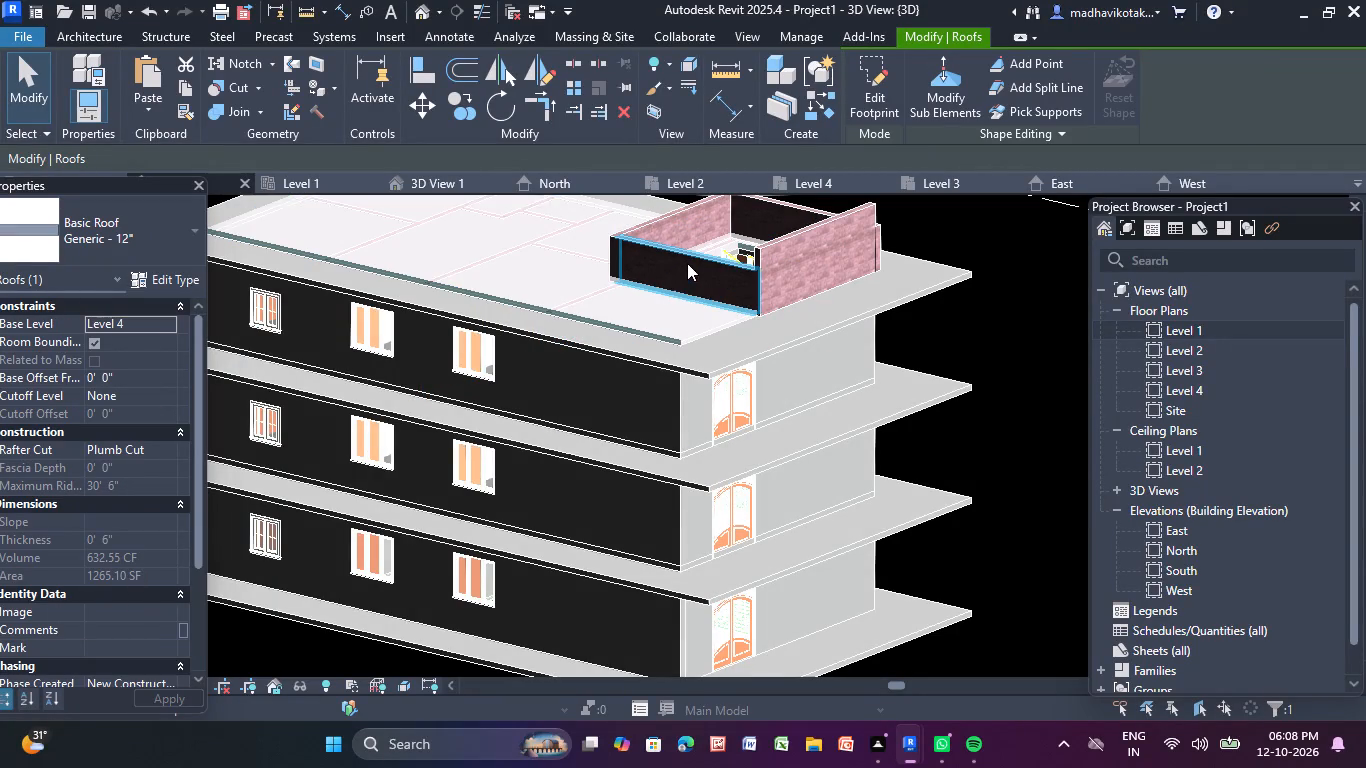
pyautogui.click(686, 262)
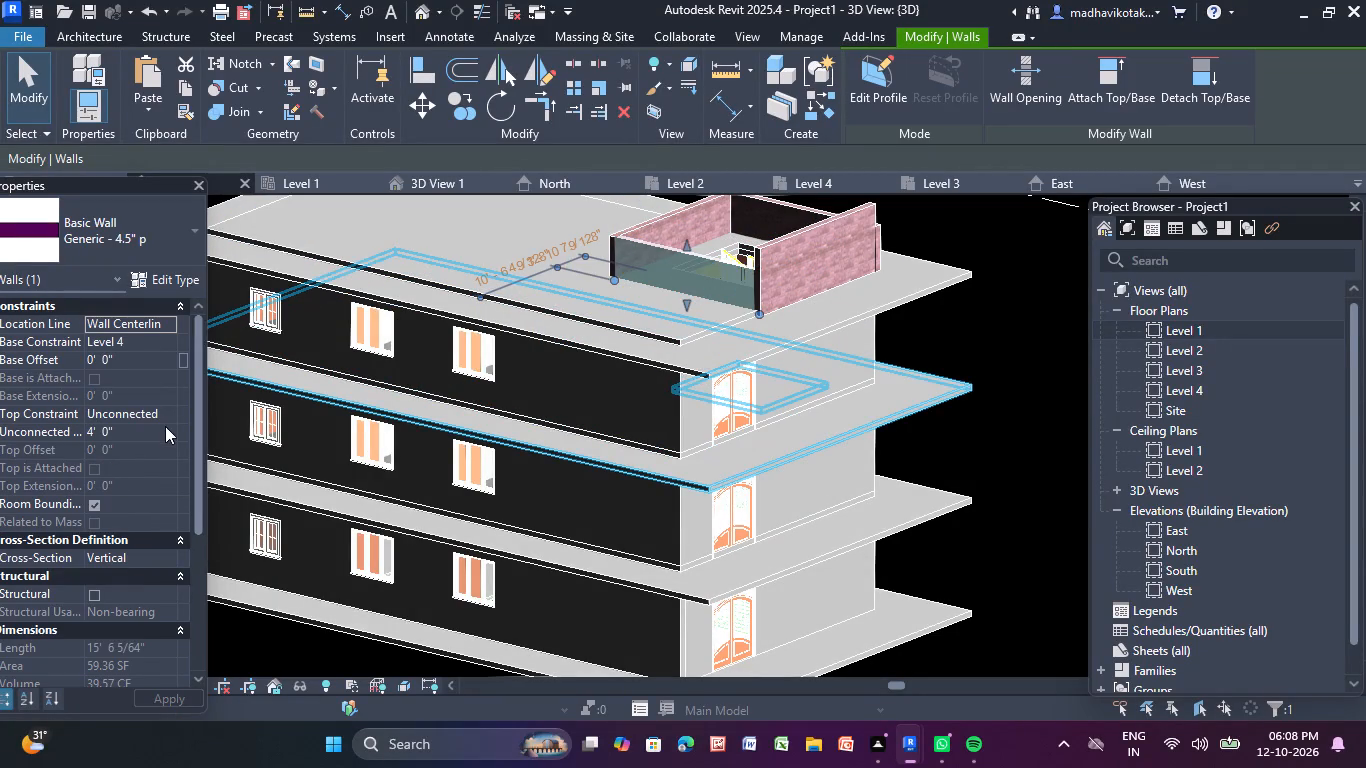
pyautogui.click(158, 421)
pyautogui.click(156, 434)
pyautogui.press('BackSpace')
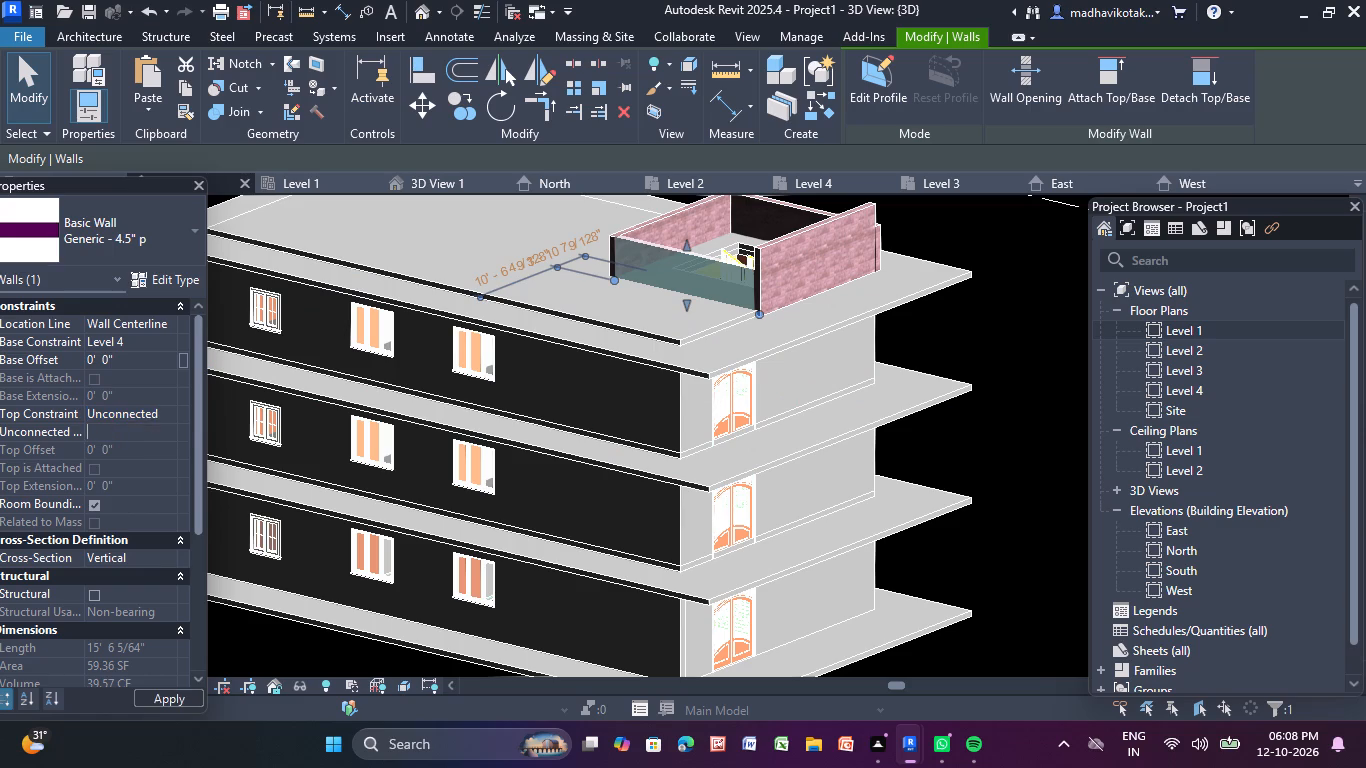
pyautogui.write("6'")
pyautogui.press('Return')
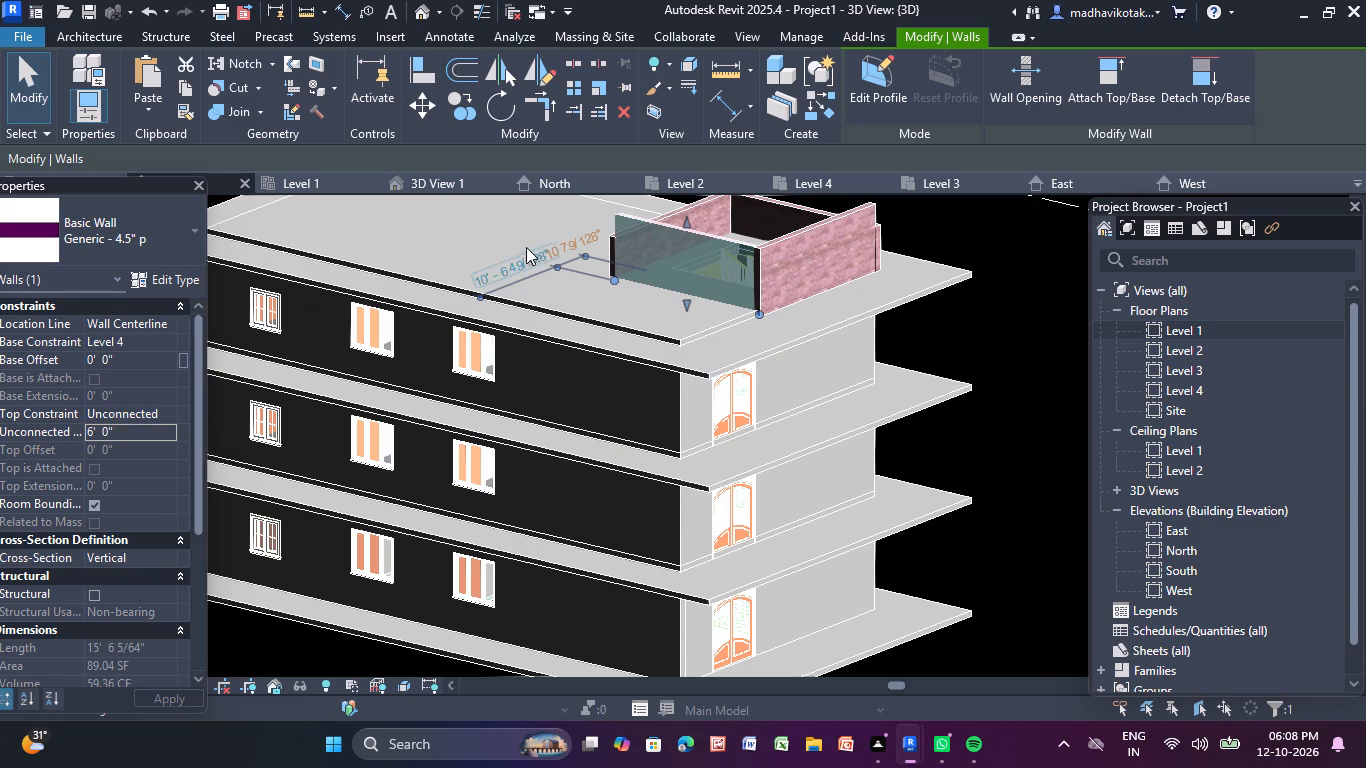
# Set the unconnected height of the enclosure wall standing along the opposite long facade's roof edge to 6'.
pyautogui.moveTo(1006, 311); pyautogui.dragTo(945, 365, button='middle')
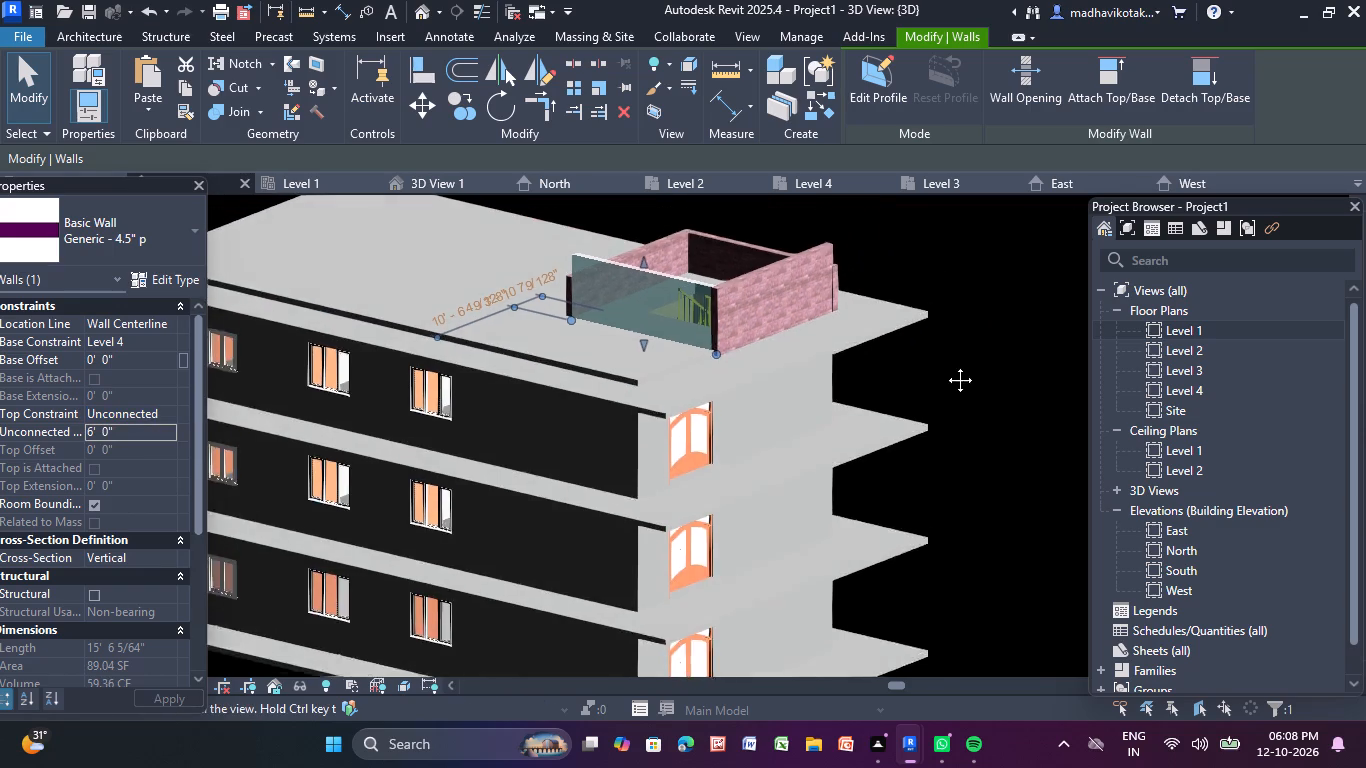
pyautogui.moveTo(945, 365); pyautogui.dragTo(942, 347, button='middle')
pyautogui.keyDown('shift'); pyautogui.moveTo(979, 323); pyautogui.dragTo(572, 470, button='middle'); pyautogui.keyUp('shift')
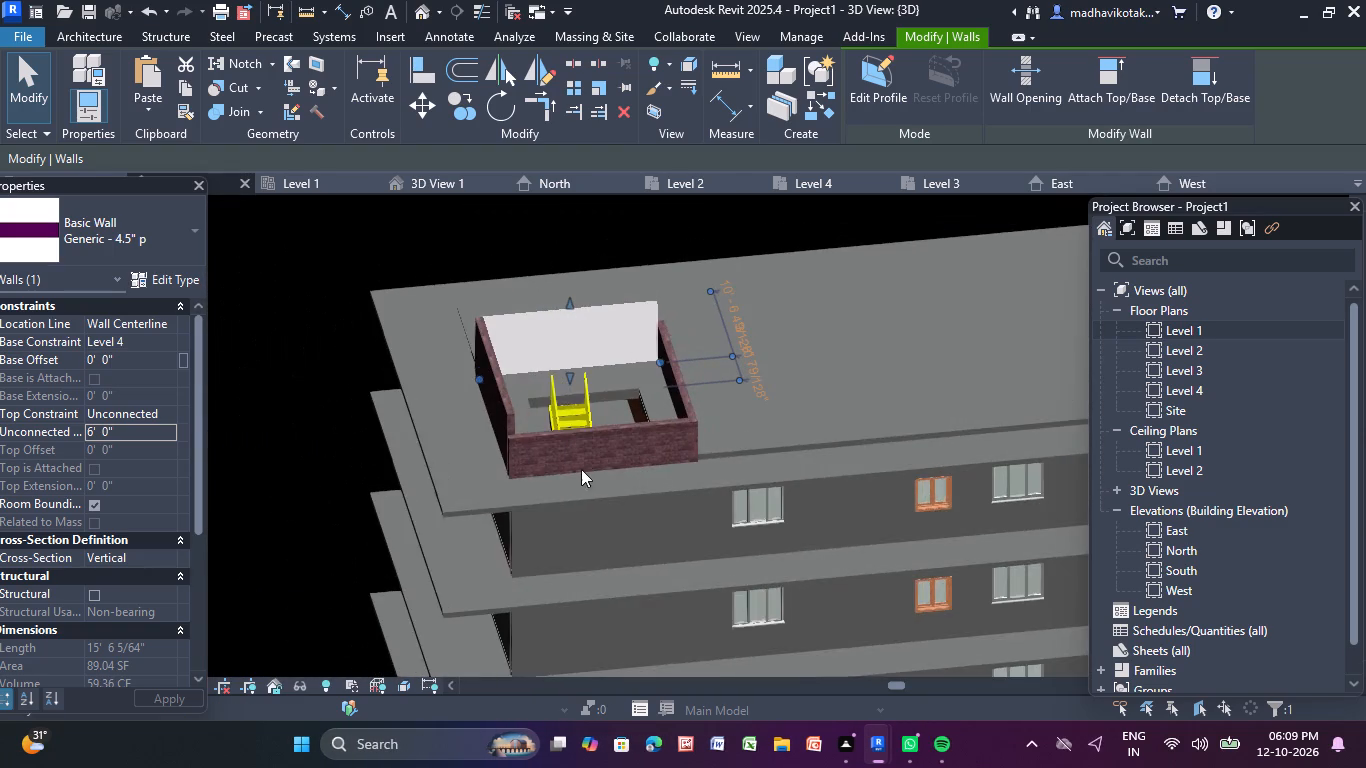
pyautogui.click(622, 432)
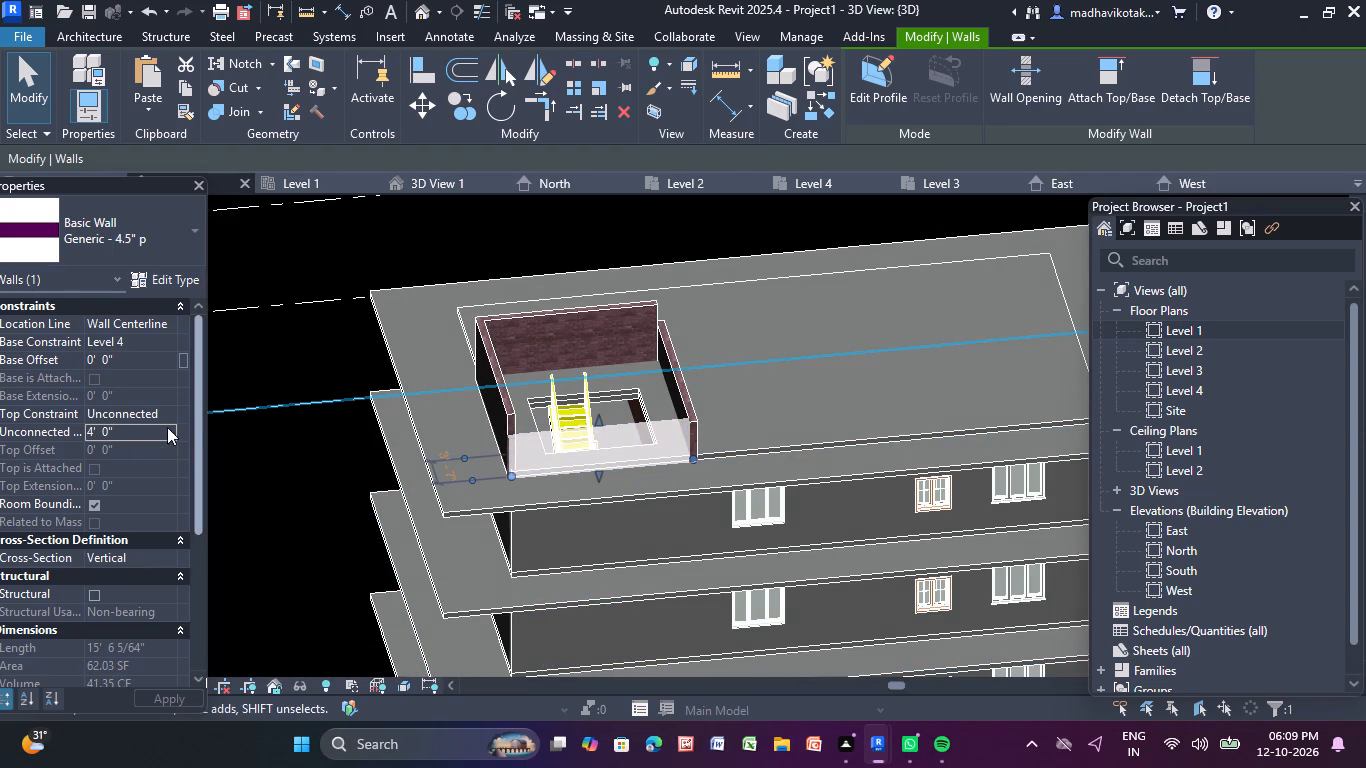
pyautogui.click(166, 427)
pyautogui.press('BackSpace')
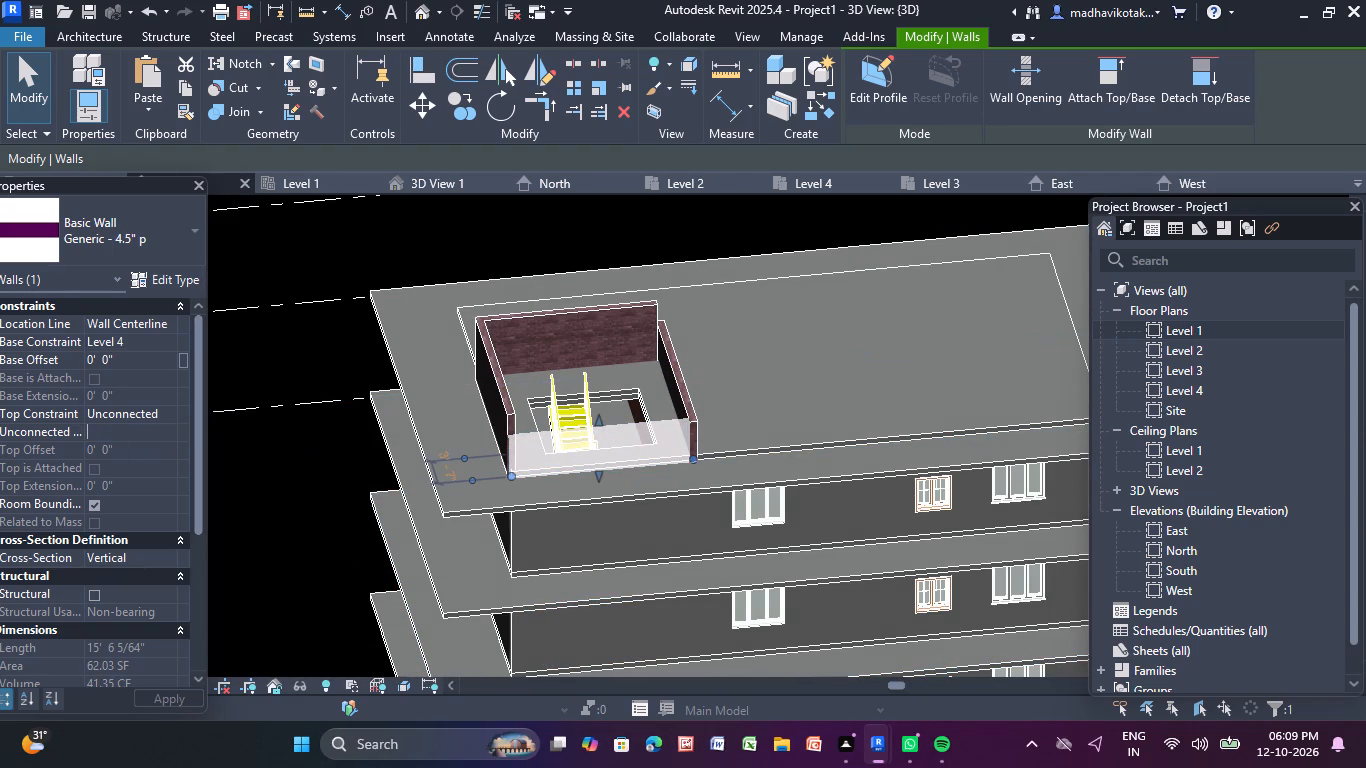
pyautogui.write("6'")
pyautogui.press('Return')
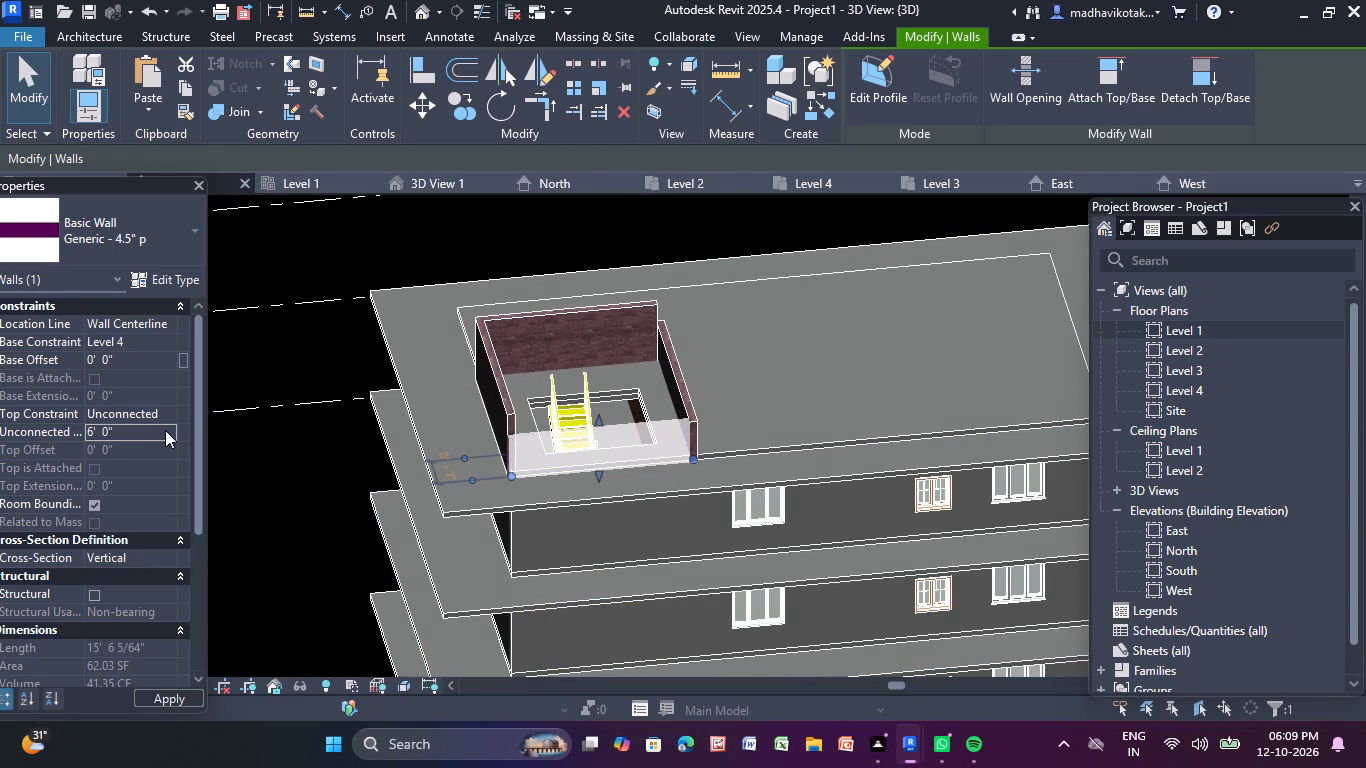
# Set the unconnected height of the remaining 4' enclosure wall, facing the open main roof, to 6'.
pyautogui.click(679, 374)
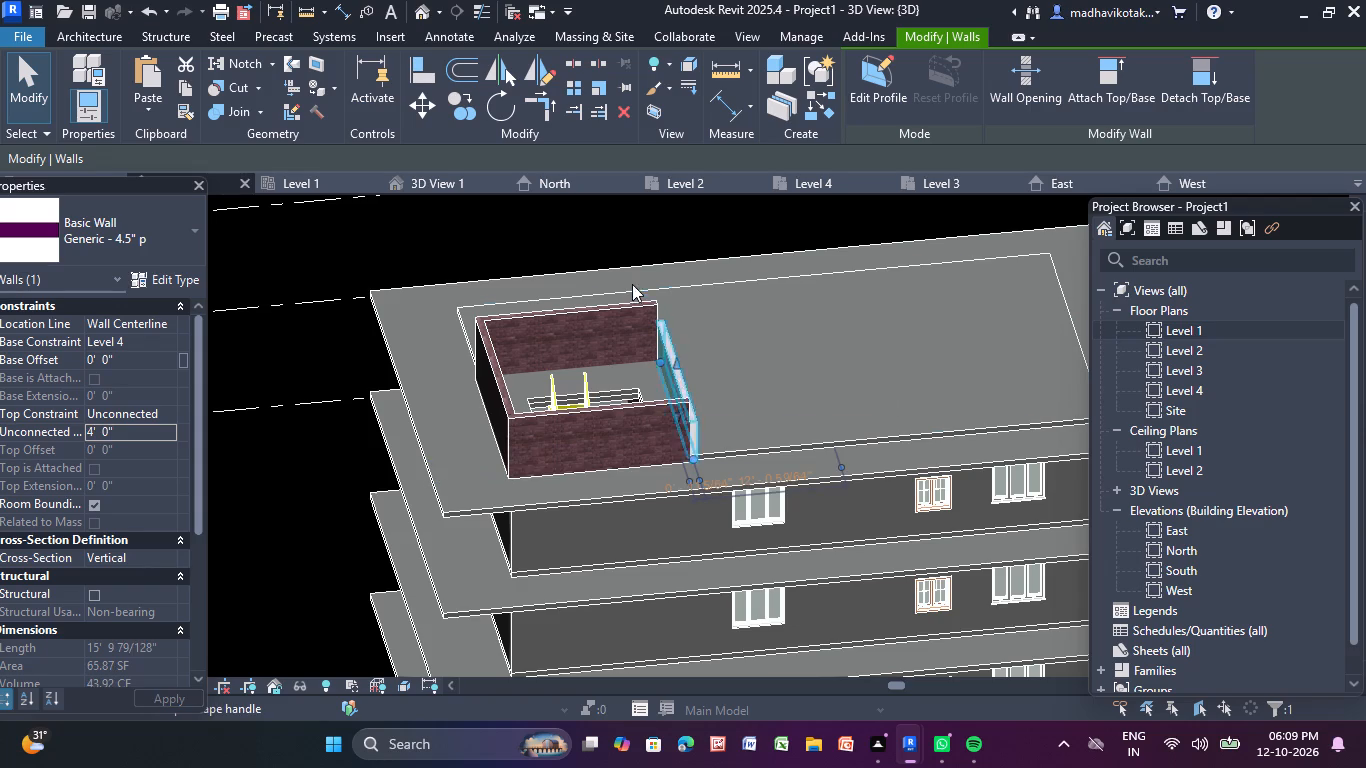
pyautogui.click(134, 427)
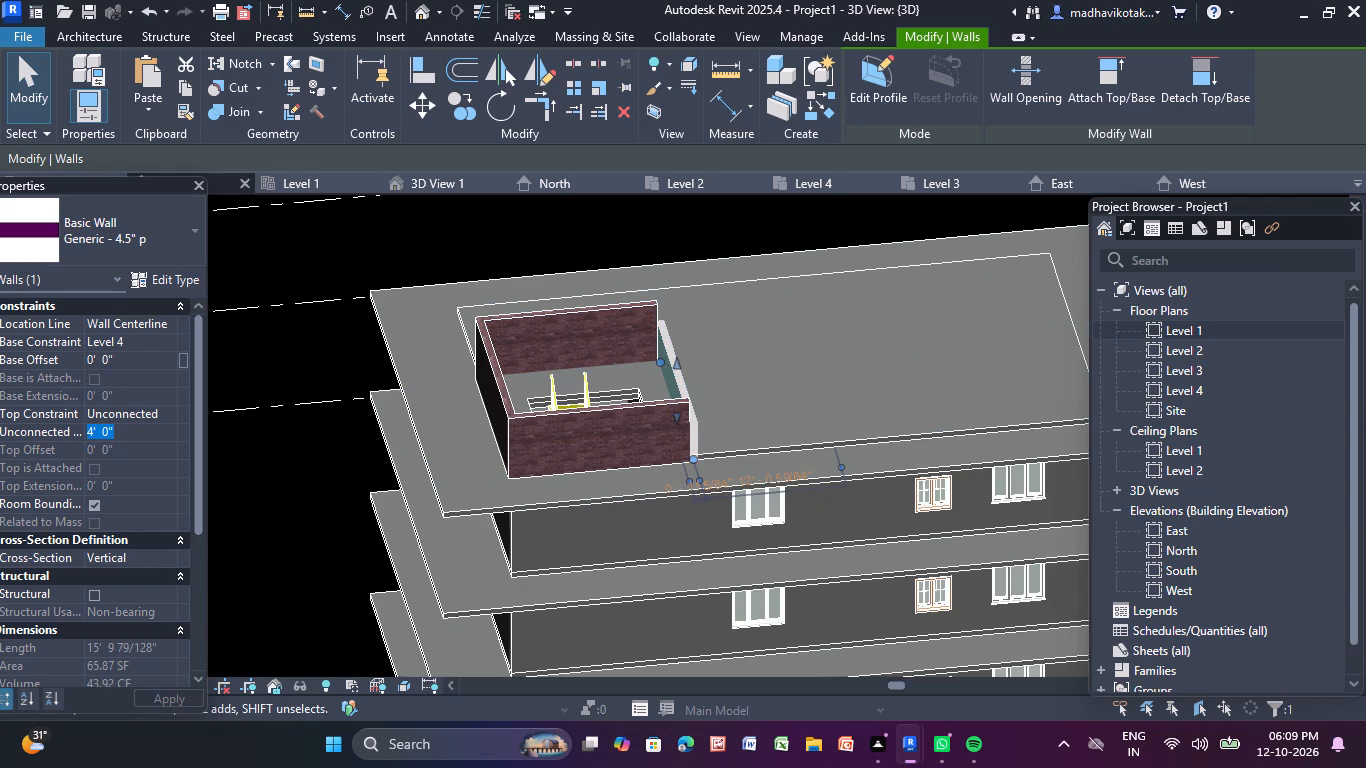
pyautogui.press('BackSpace')
pyautogui.write("6'")
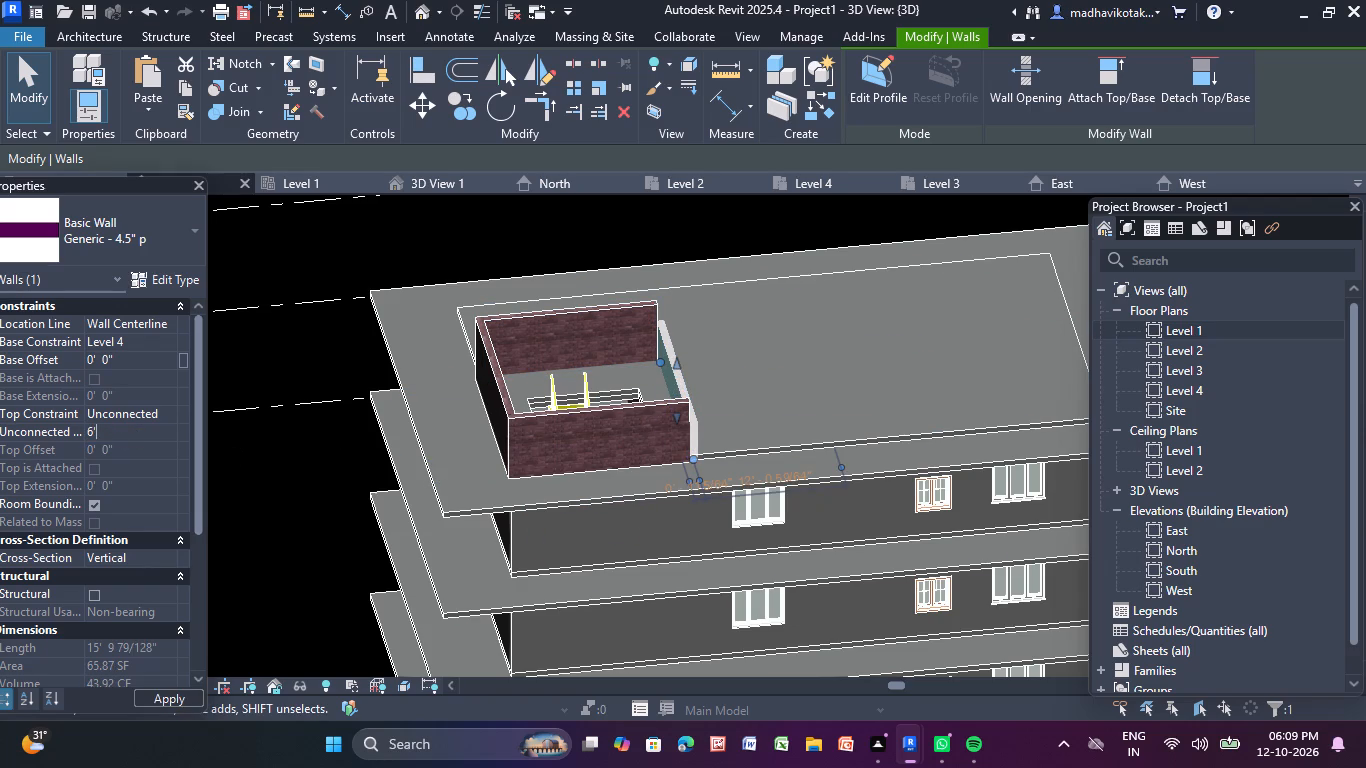
pyautogui.press('Return')
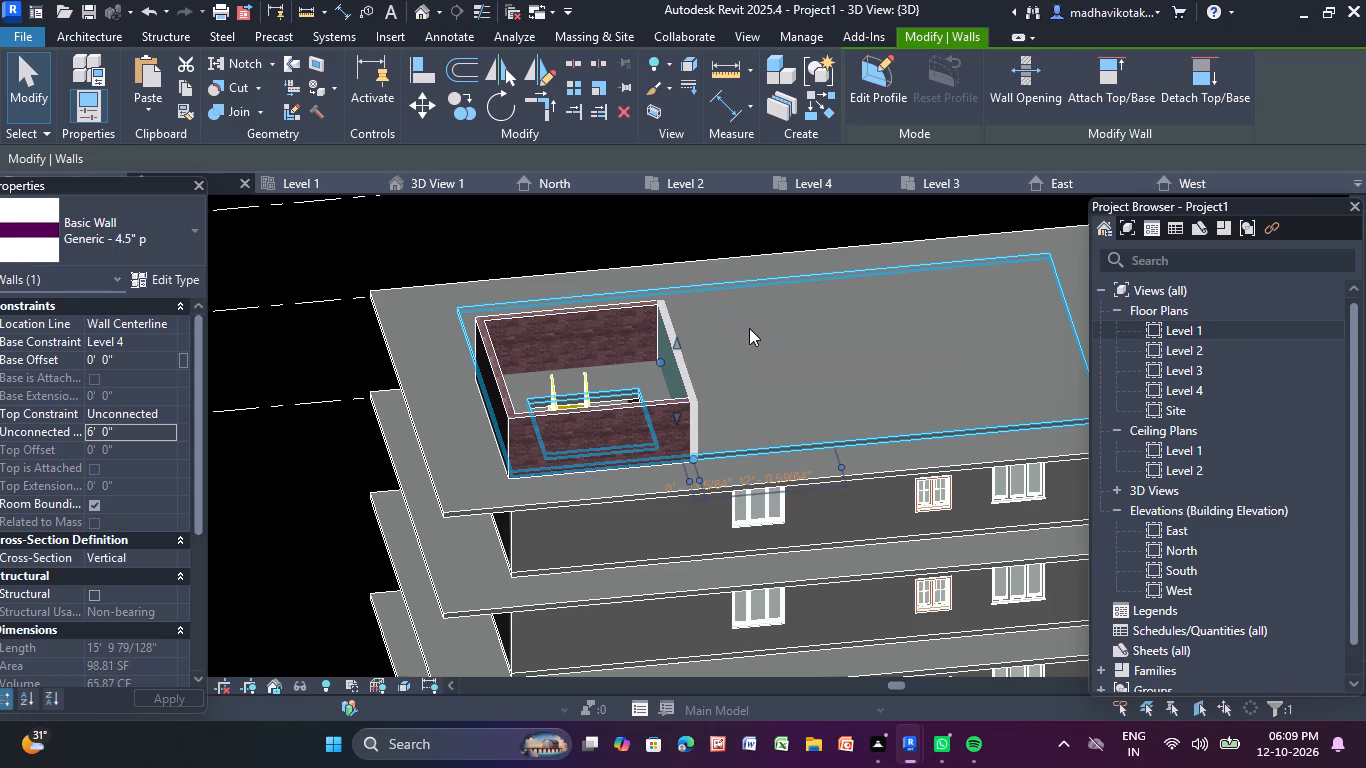
pyautogui.click(750, 328)
# Examine the rooftop enclosure and the projecting floor slabs from the building's door end in the 3D view.
pyautogui.keyDown('shift'); pyautogui.moveTo(981, 551); pyautogui.dragTo(1182, 548, button='middle'); pyautogui.keyUp('shift')
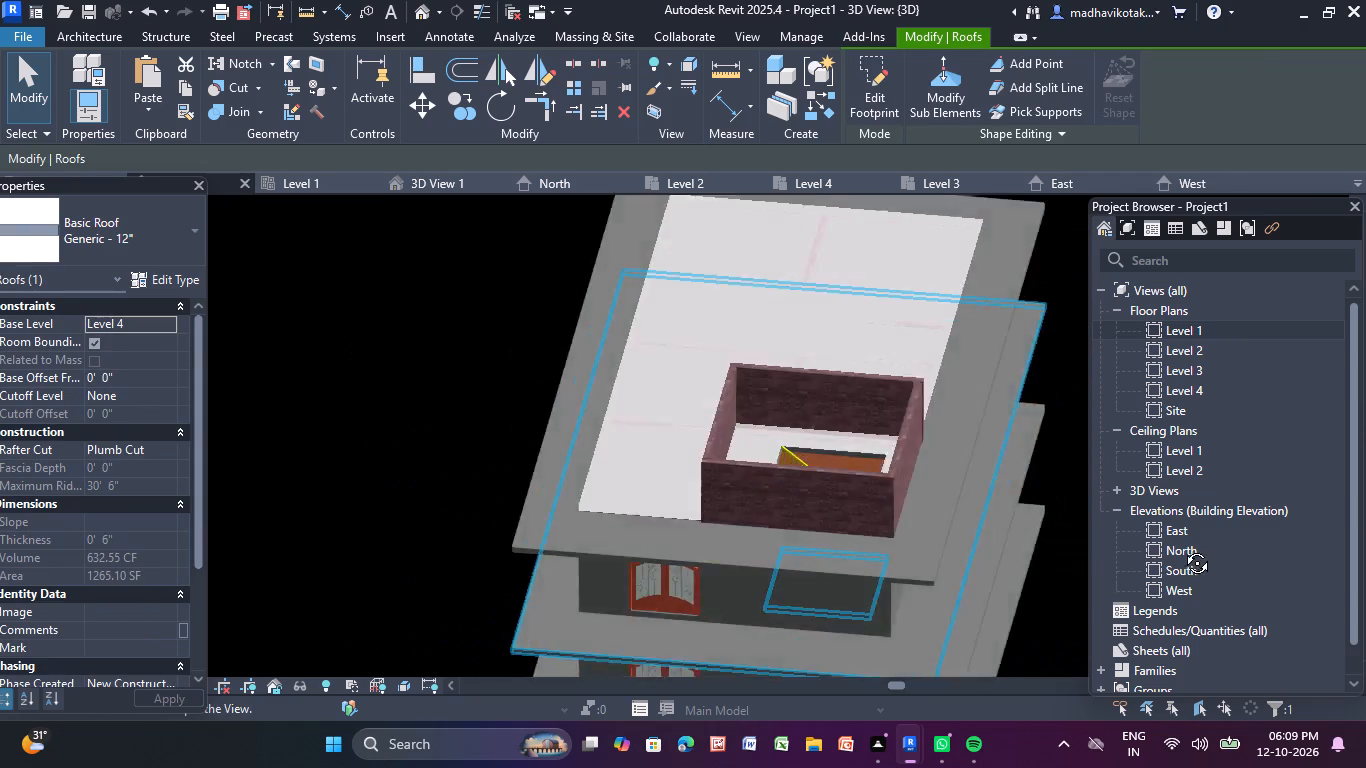
pyautogui.keyDown('shift'); pyautogui.moveTo(1182, 548); pyautogui.dragTo(1199, 463, button='middle'); pyautogui.keyUp('shift')
pyautogui.scroll(-1, 1192, 469)
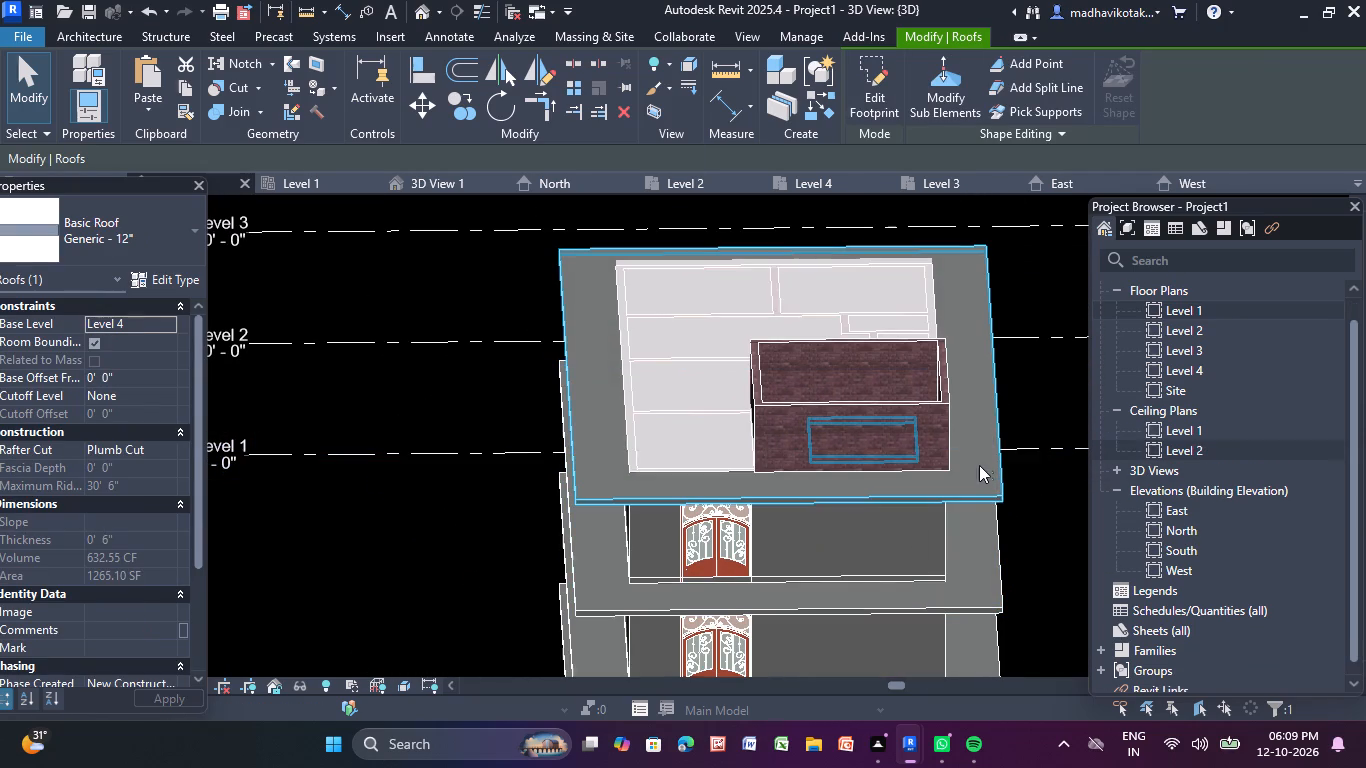
pyautogui.press('Escape')
pyautogui.moveTo(969, 432); pyautogui.dragTo(919, 279, button='middle')
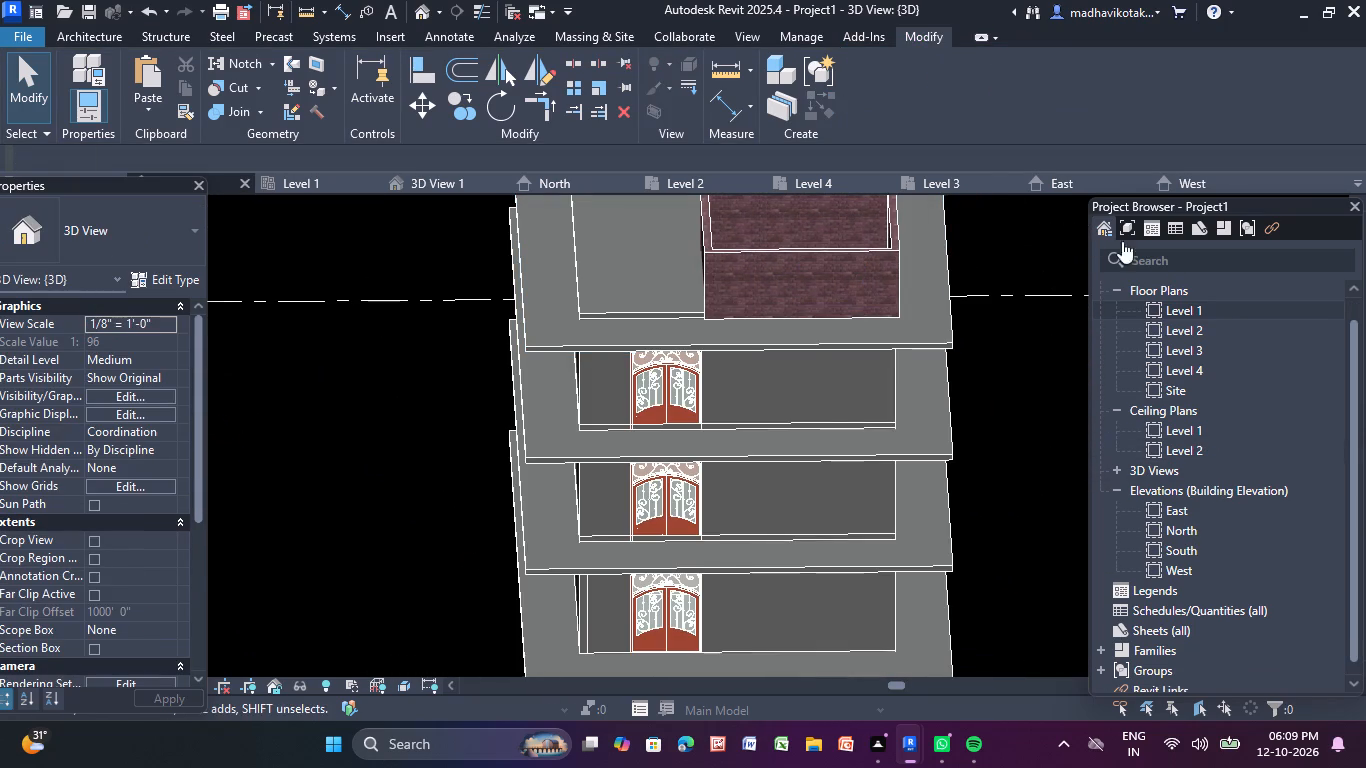
pyautogui.moveTo(789, 292); pyautogui.dragTo(729, 375, button='middle')
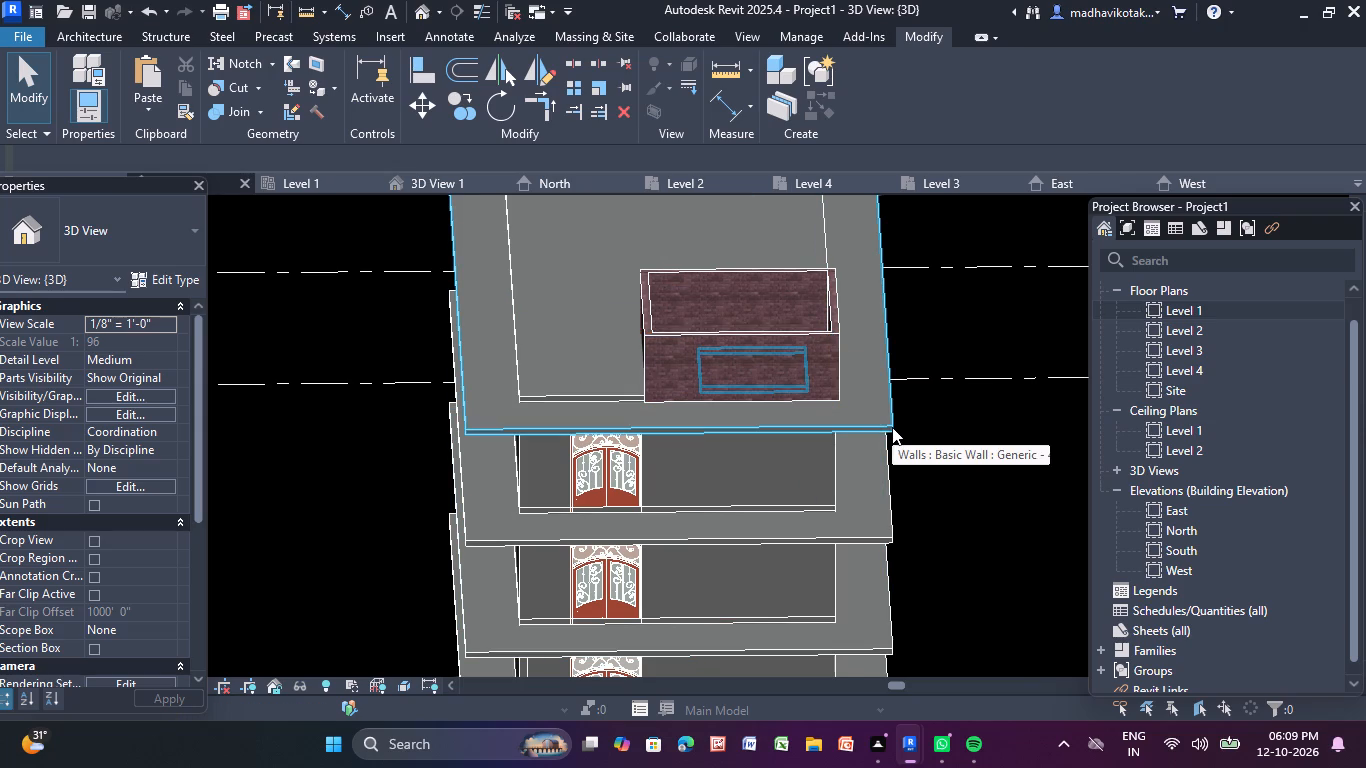
pyautogui.moveTo(892, 427); pyautogui.dragTo(901, 409, button='middle')
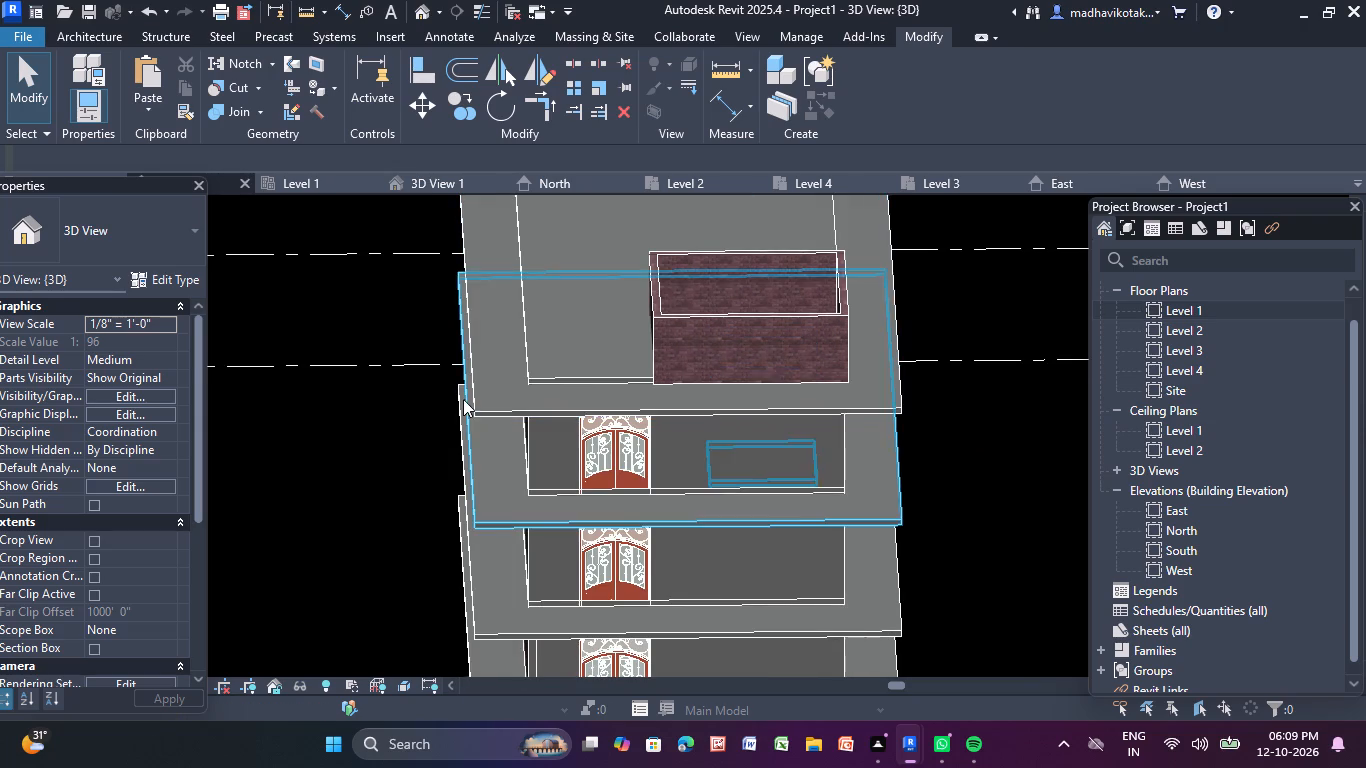
pyautogui.scroll(-4, 608, 365)
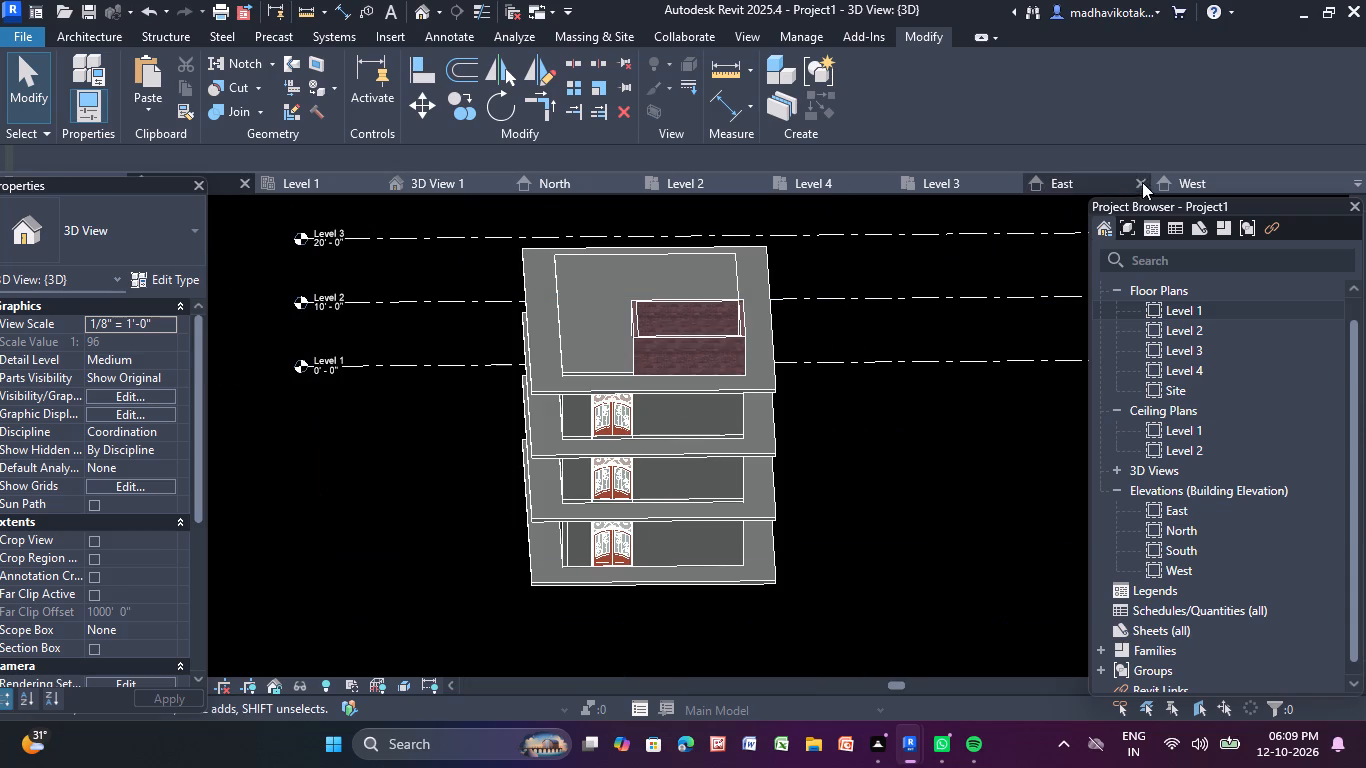
# In the Level 4 plan, draw two chained model lines from one outer slab corner to the enclosure's outer wall and on to the opposite corner.
pyautogui.click(846, 189)
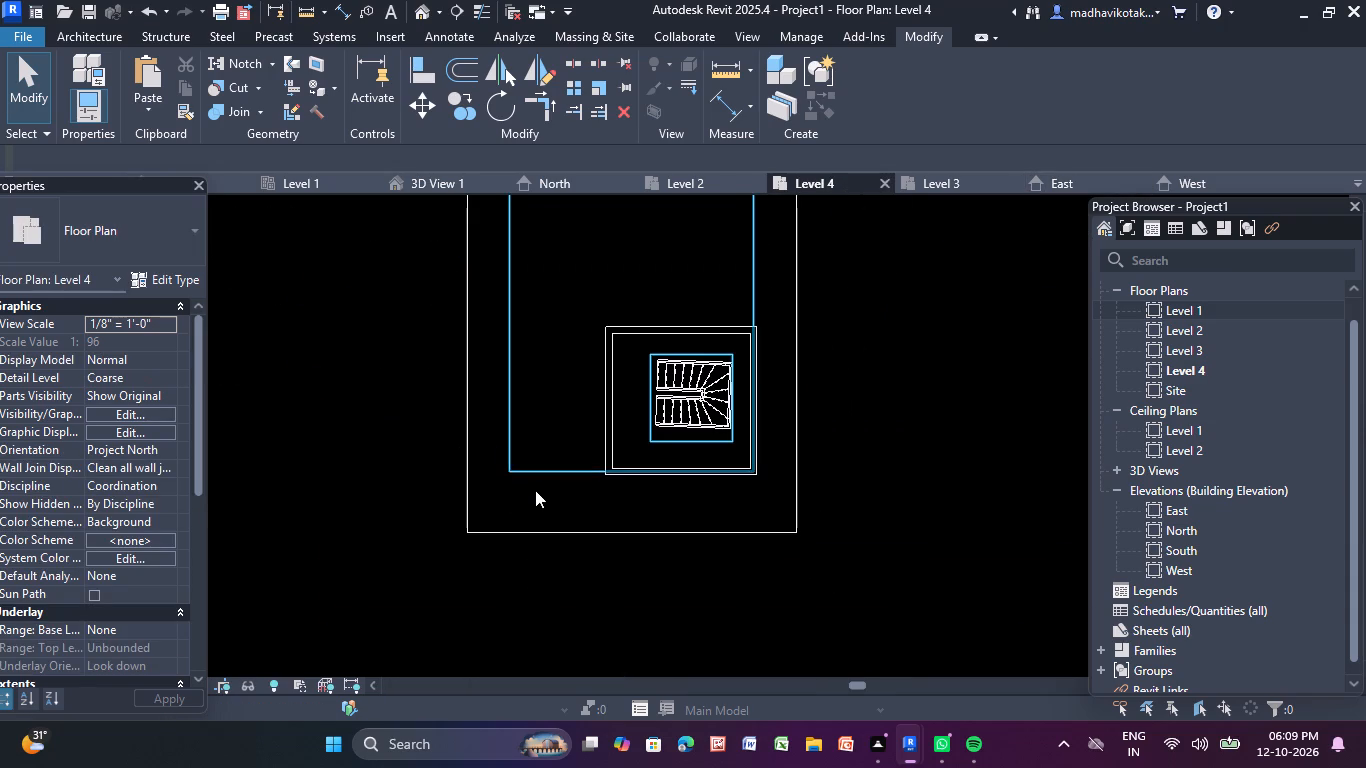
pyautogui.moveTo(509, 366); pyautogui.dragTo(523, 264, button='middle')
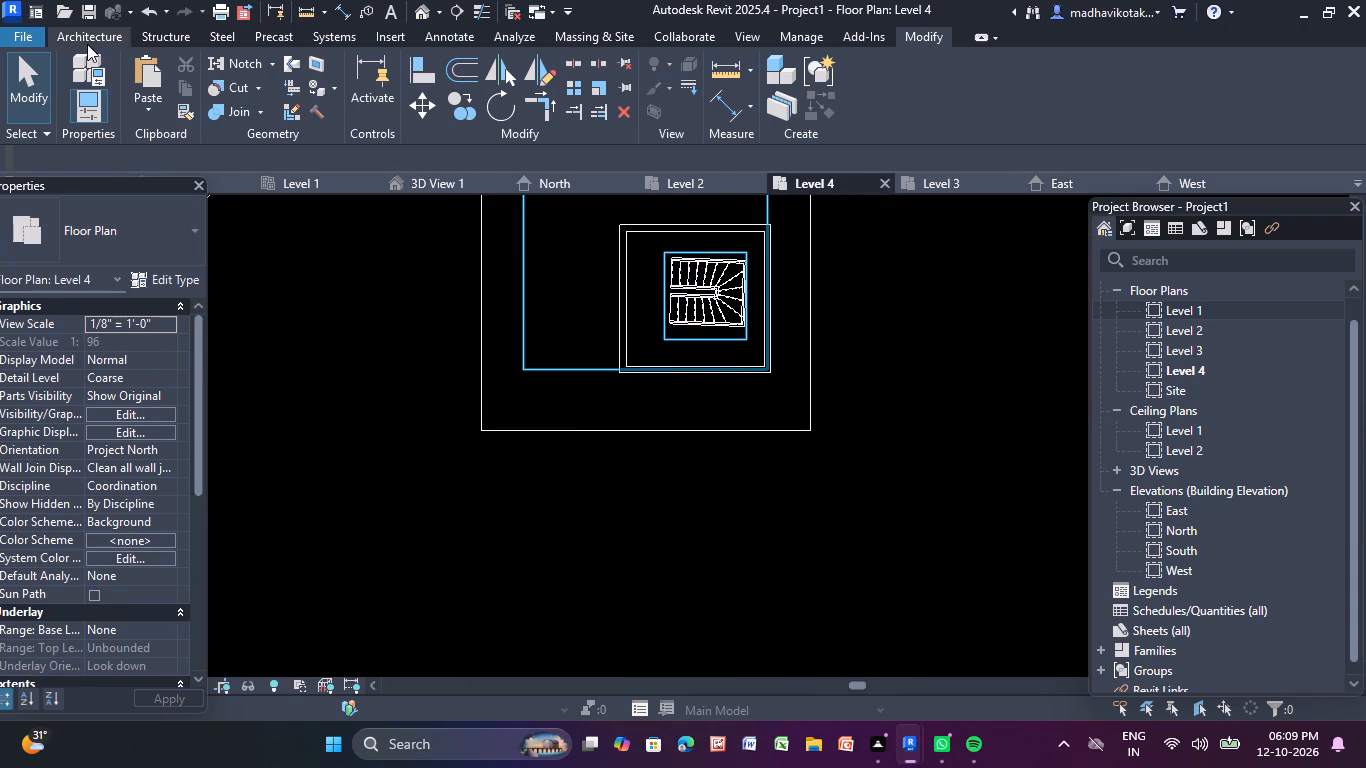
pyautogui.click(89, 42)
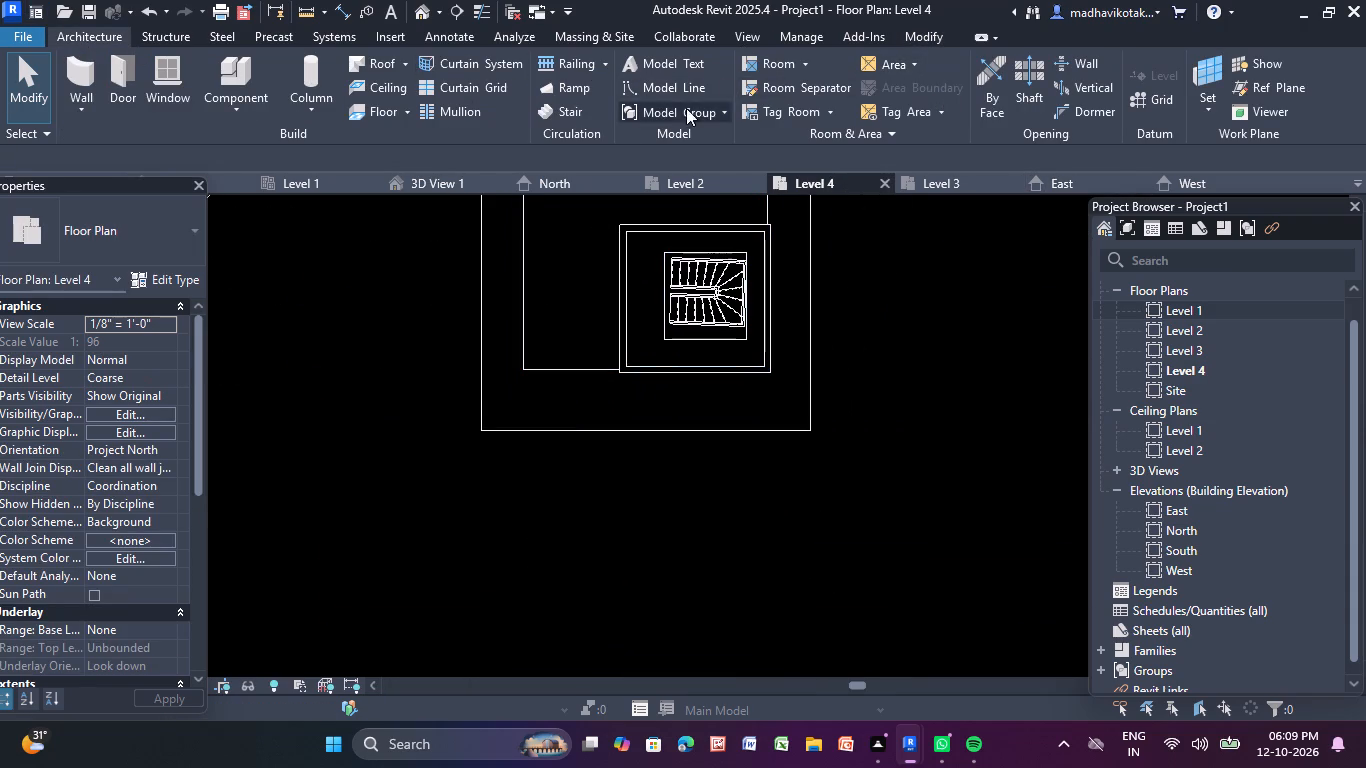
pyautogui.click(688, 95)
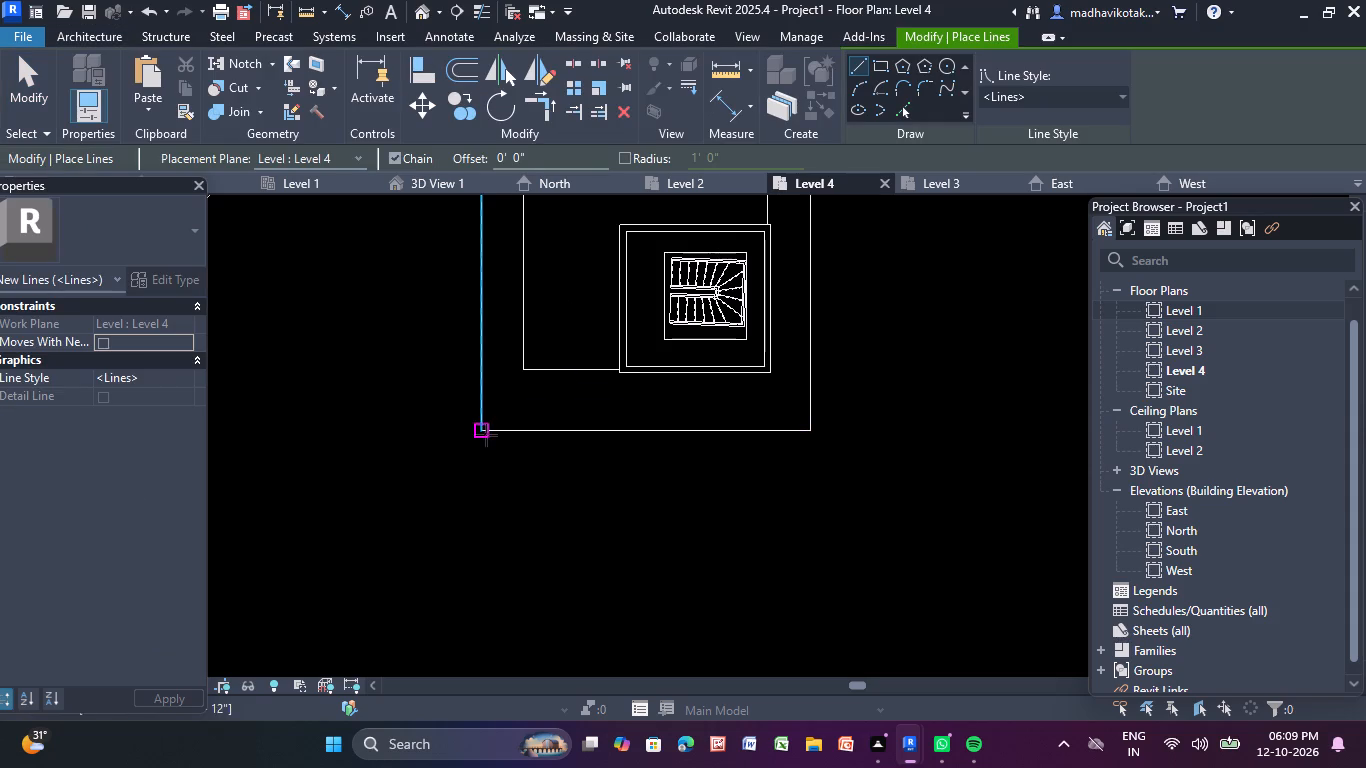
pyautogui.click(485, 434)
pyautogui.click(649, 372)
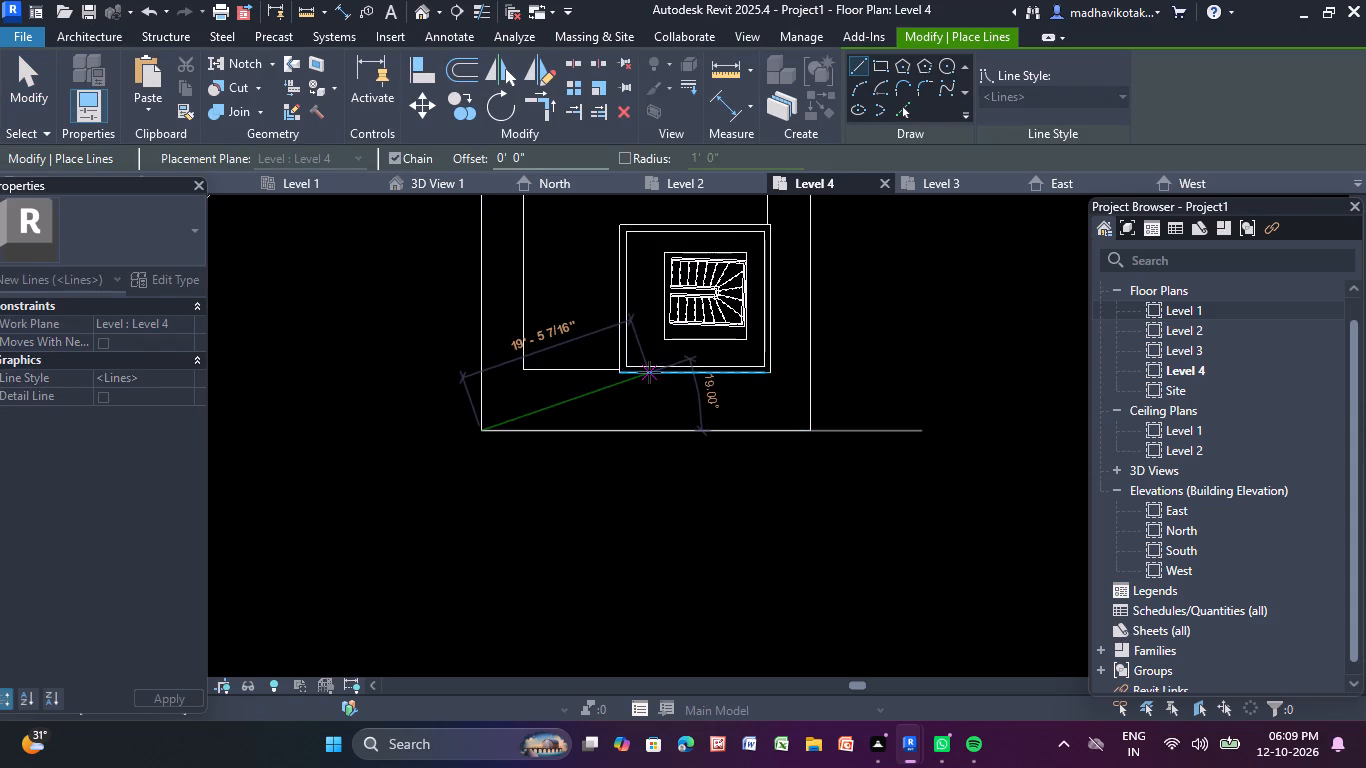
pyautogui.click(805, 426)
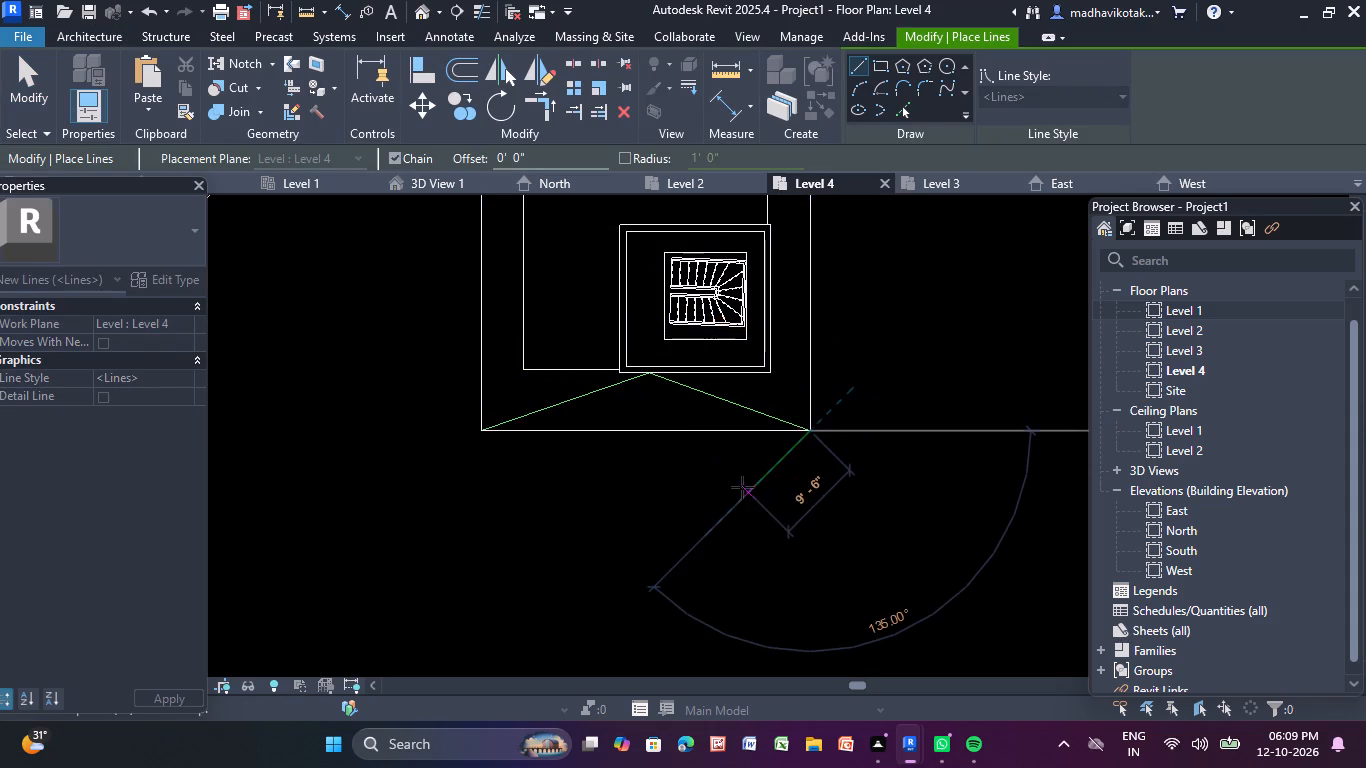
pyautogui.press('Escape')
pyautogui.press('Escape')
pyautogui.press('Escape')
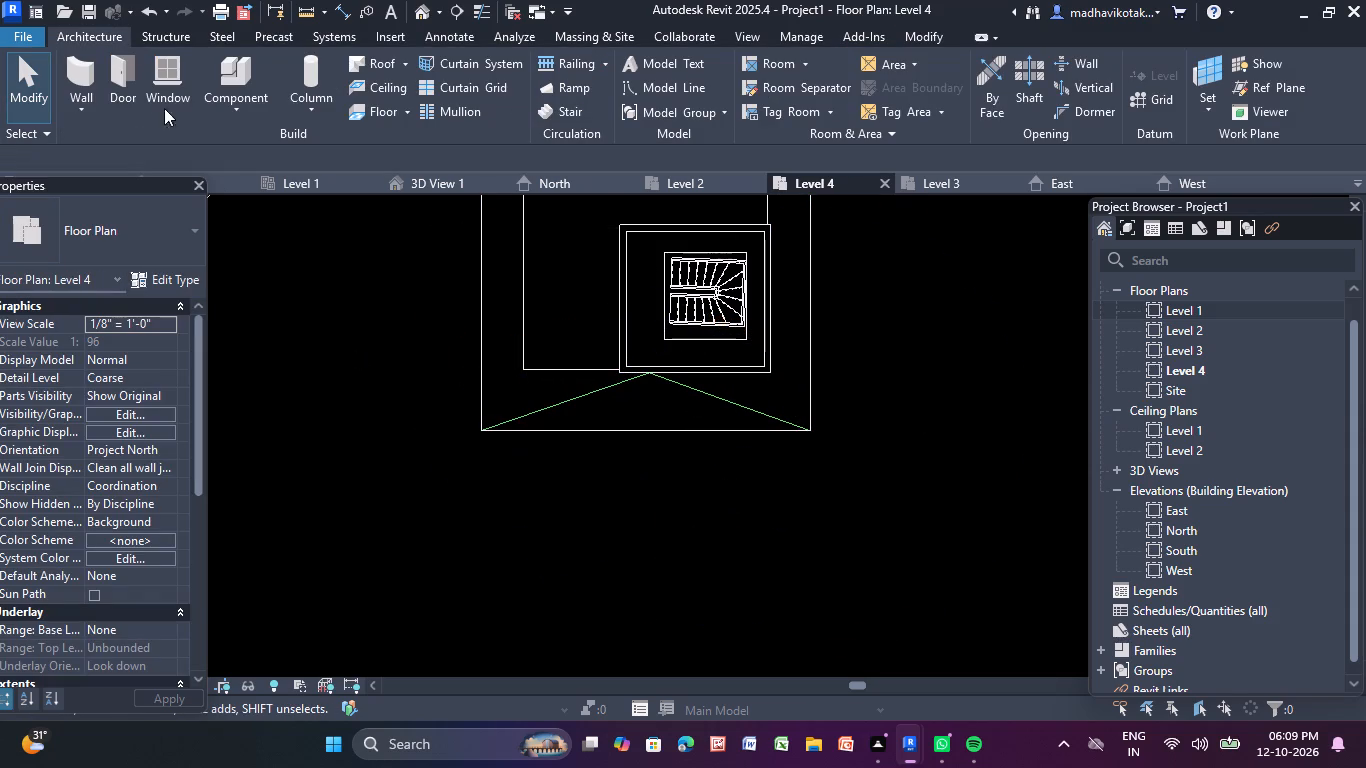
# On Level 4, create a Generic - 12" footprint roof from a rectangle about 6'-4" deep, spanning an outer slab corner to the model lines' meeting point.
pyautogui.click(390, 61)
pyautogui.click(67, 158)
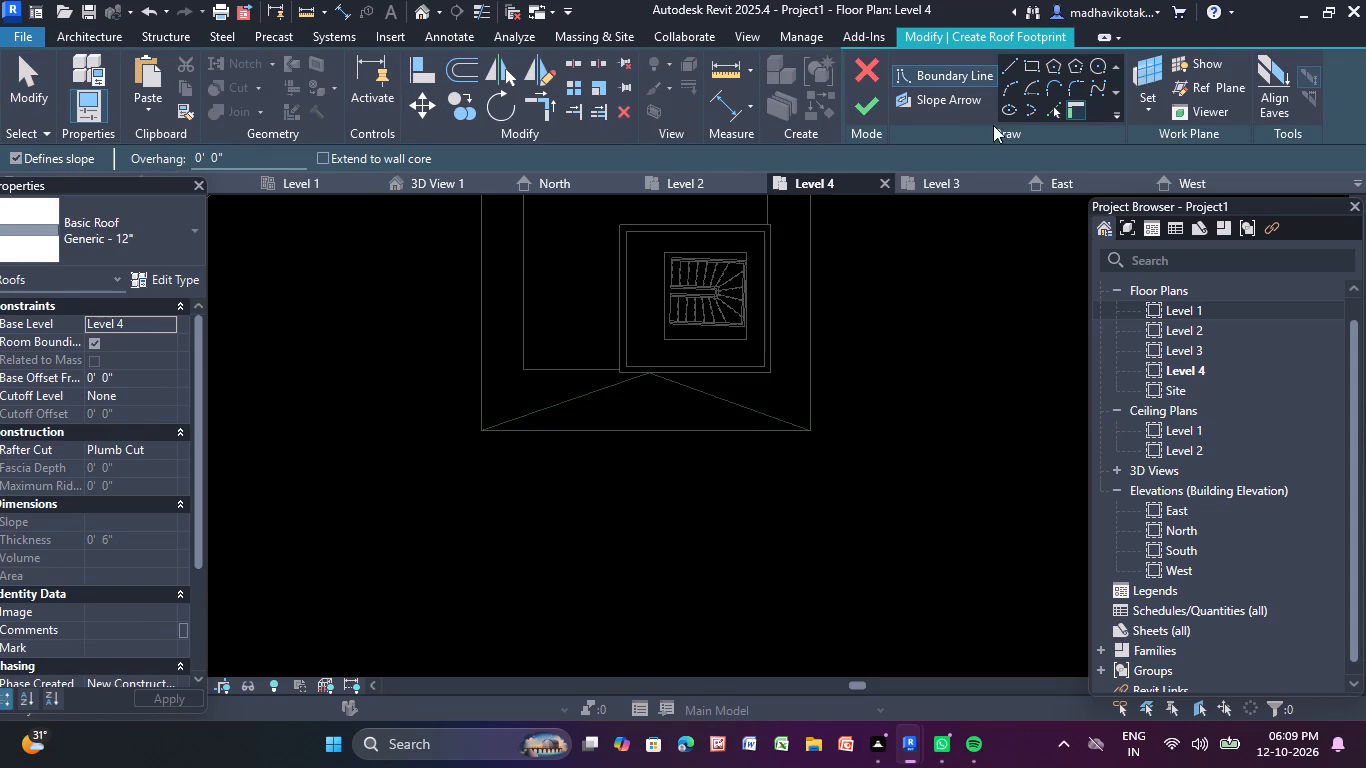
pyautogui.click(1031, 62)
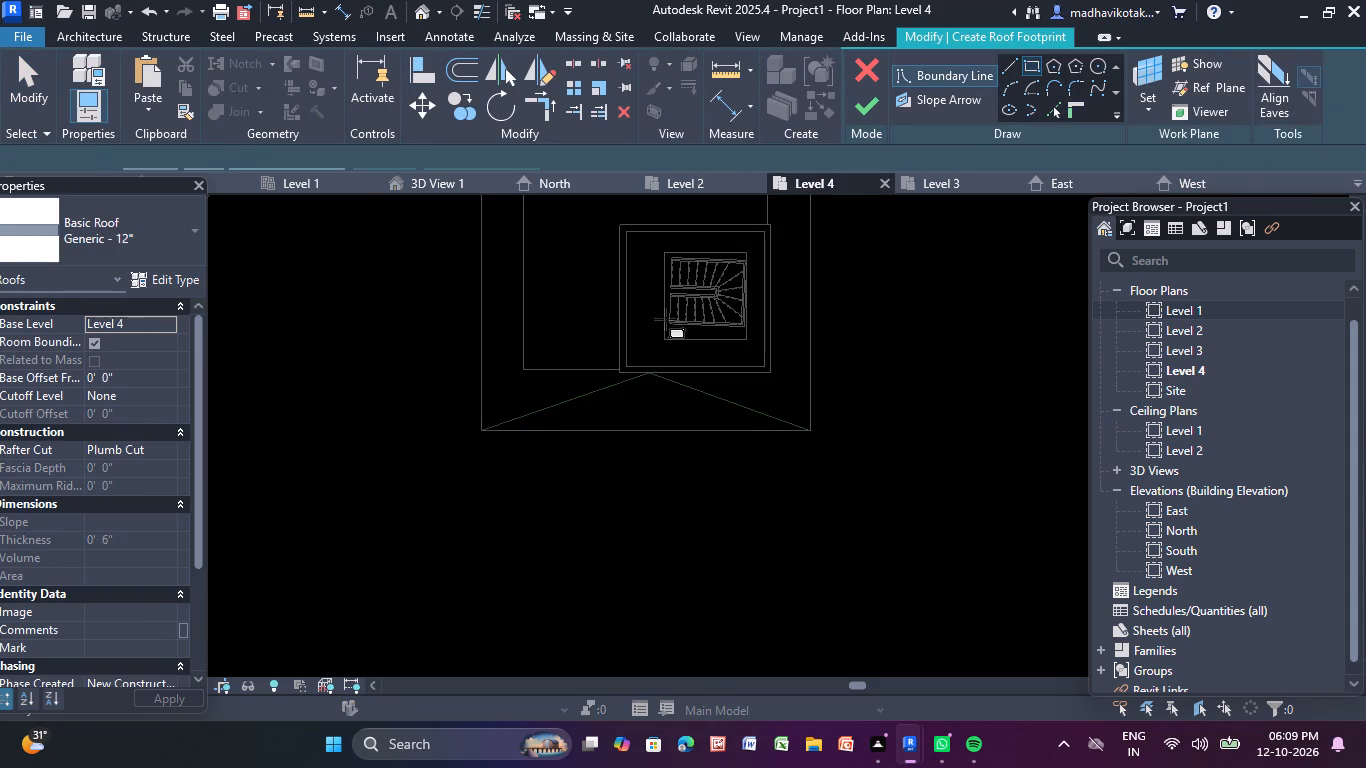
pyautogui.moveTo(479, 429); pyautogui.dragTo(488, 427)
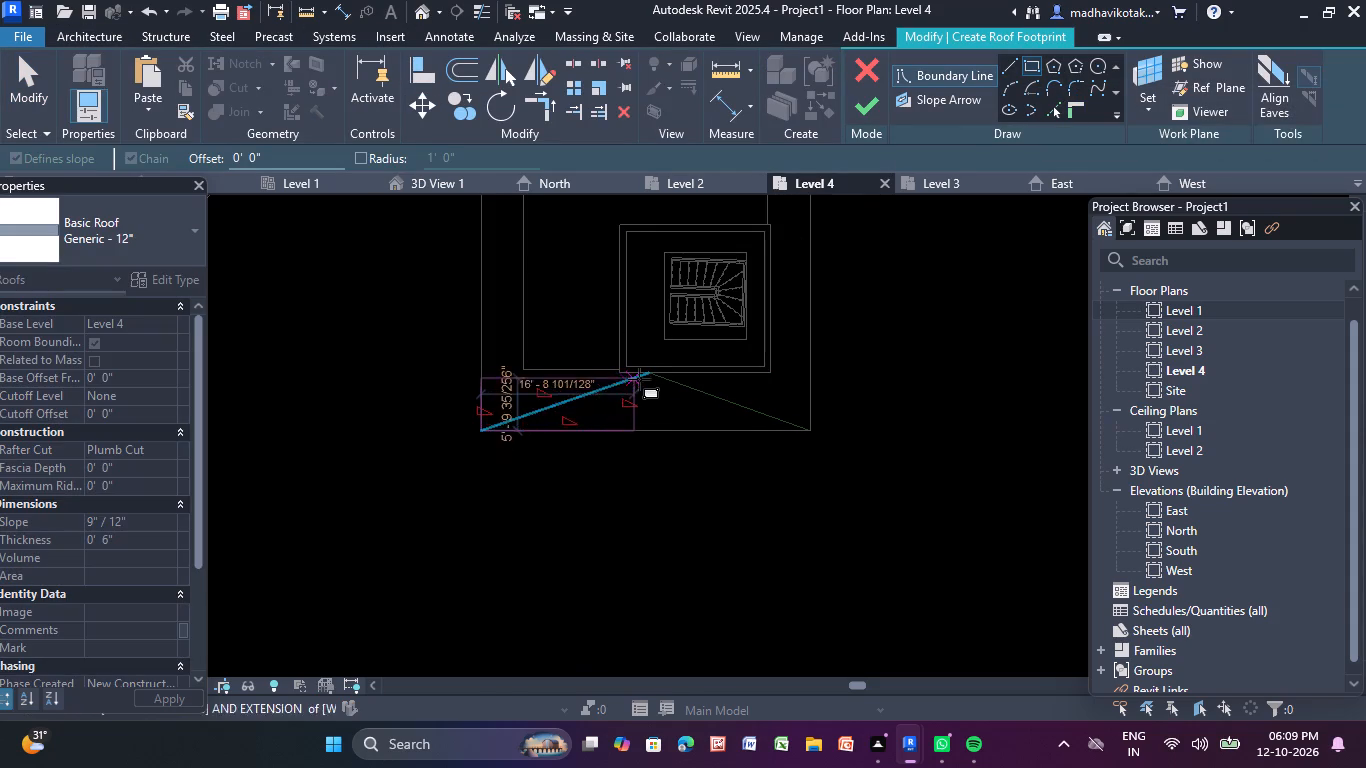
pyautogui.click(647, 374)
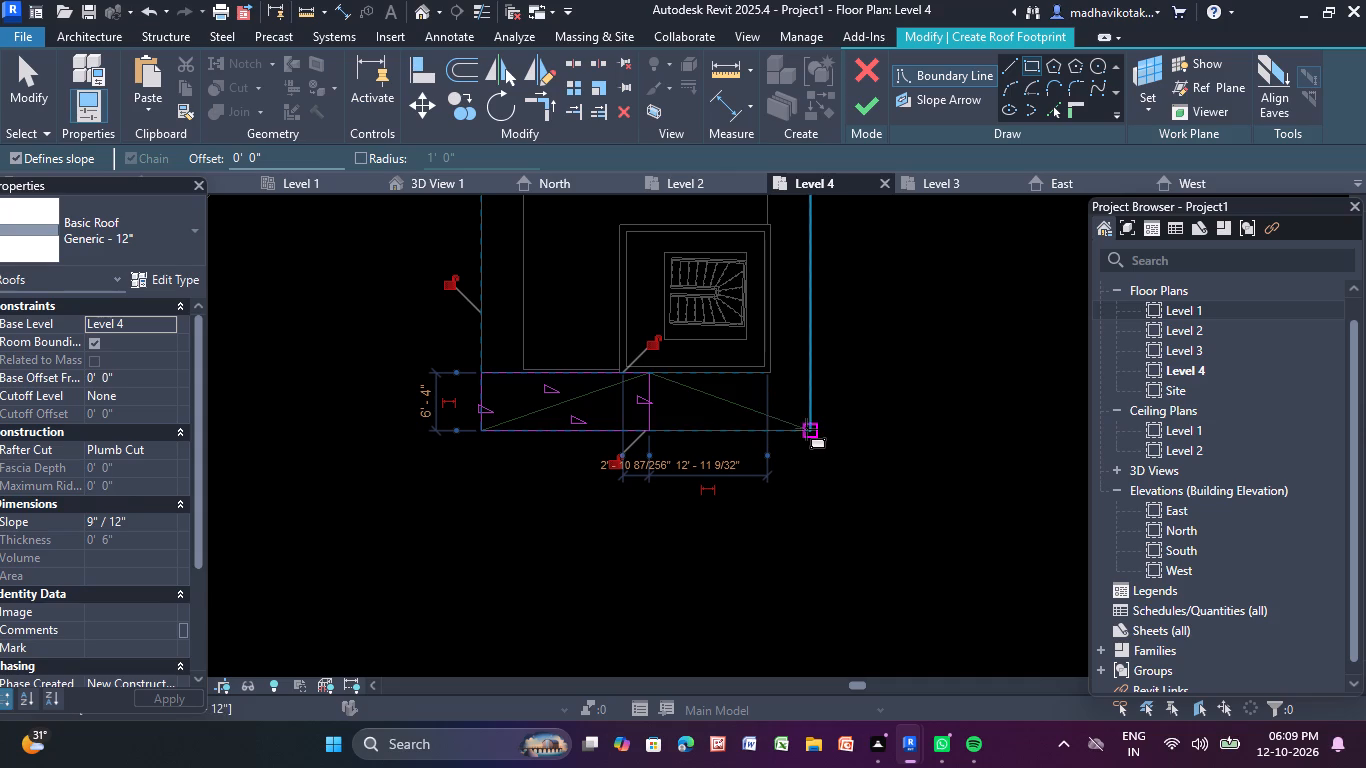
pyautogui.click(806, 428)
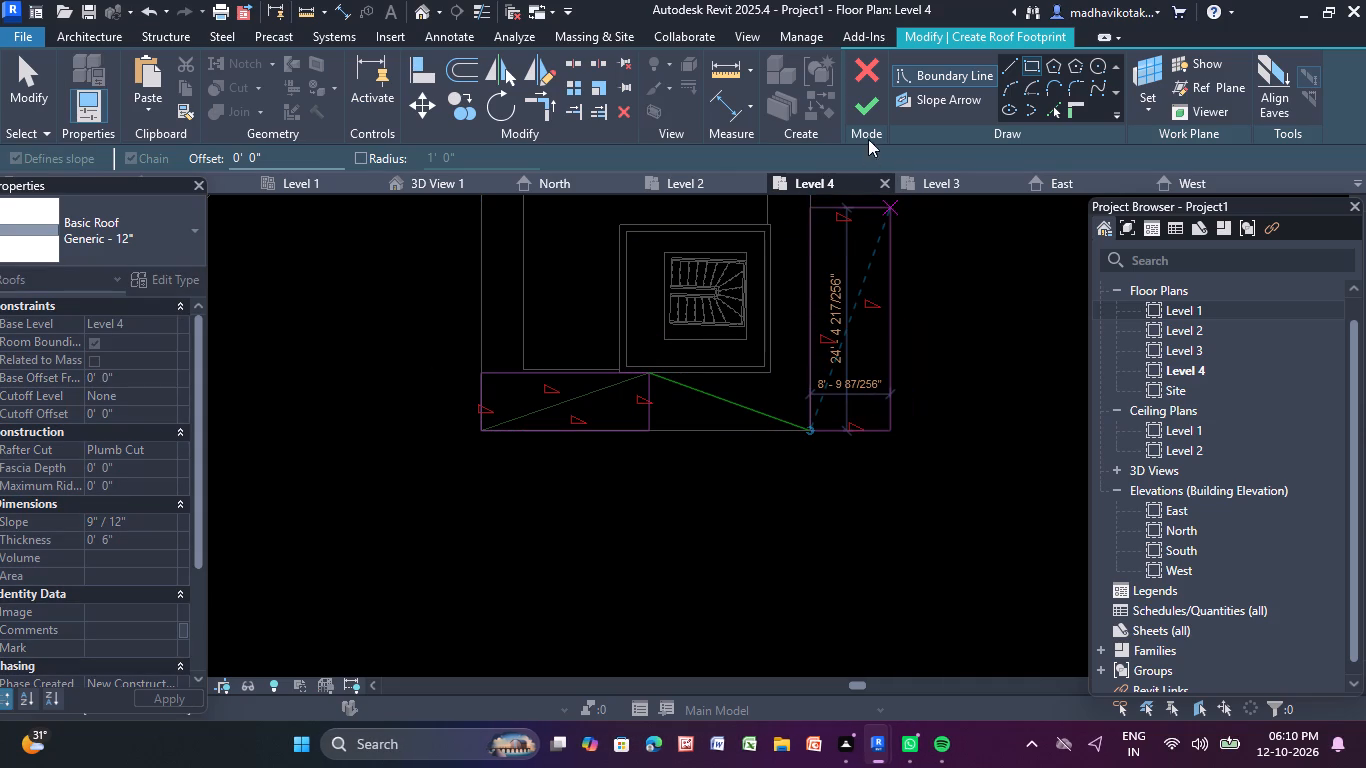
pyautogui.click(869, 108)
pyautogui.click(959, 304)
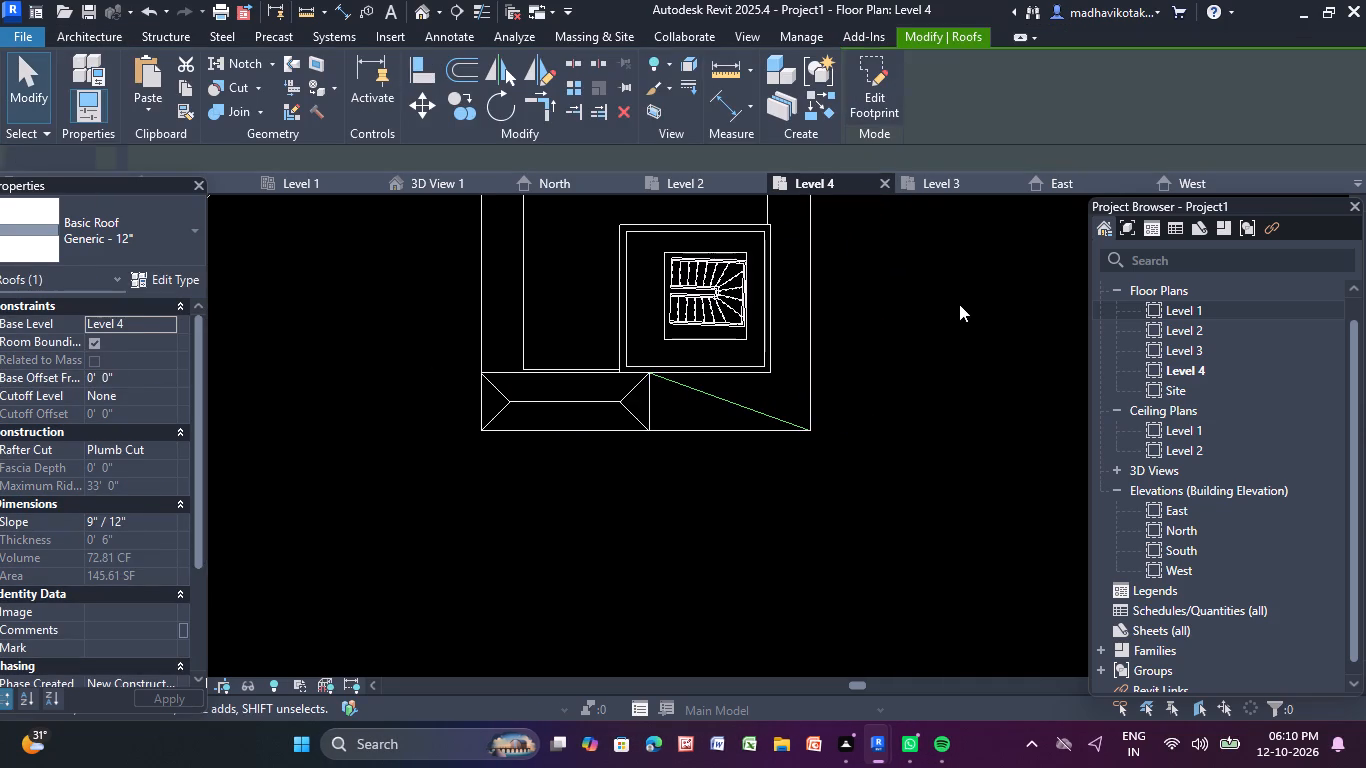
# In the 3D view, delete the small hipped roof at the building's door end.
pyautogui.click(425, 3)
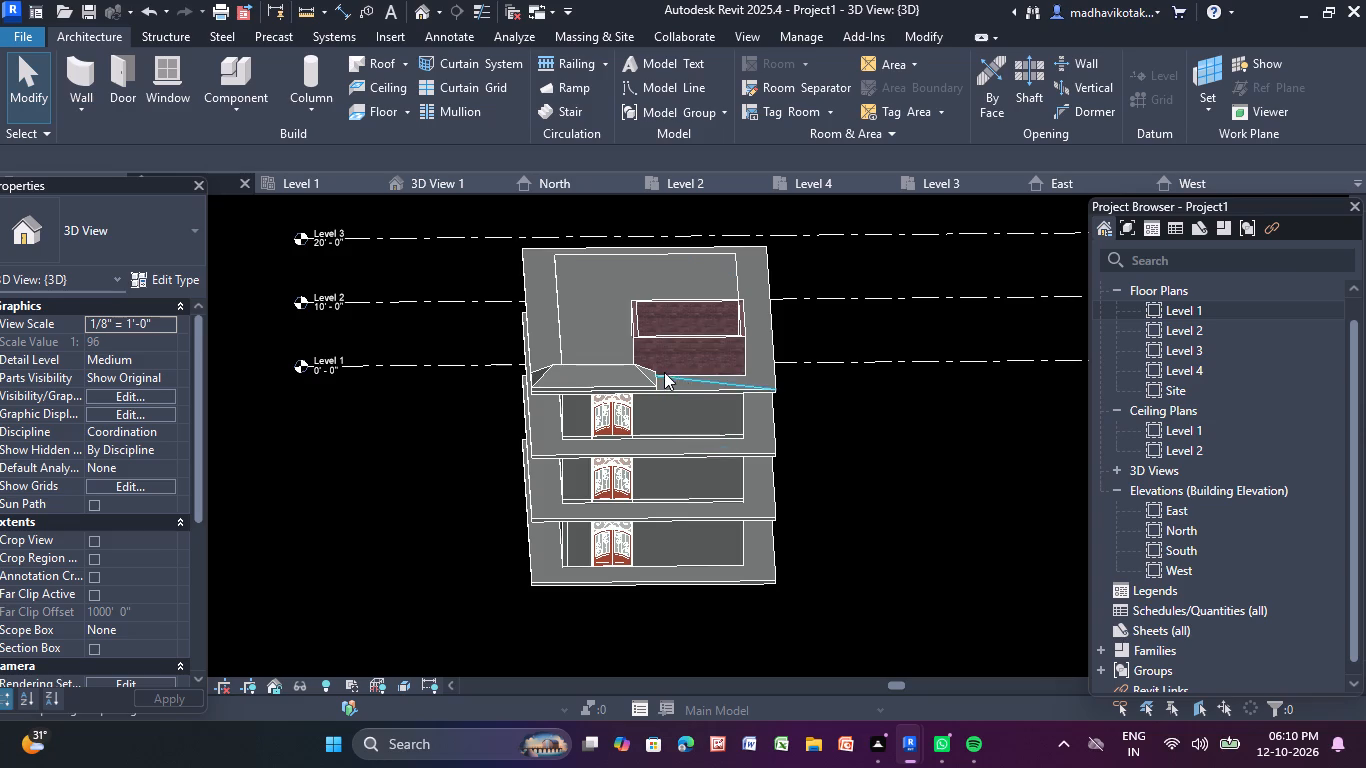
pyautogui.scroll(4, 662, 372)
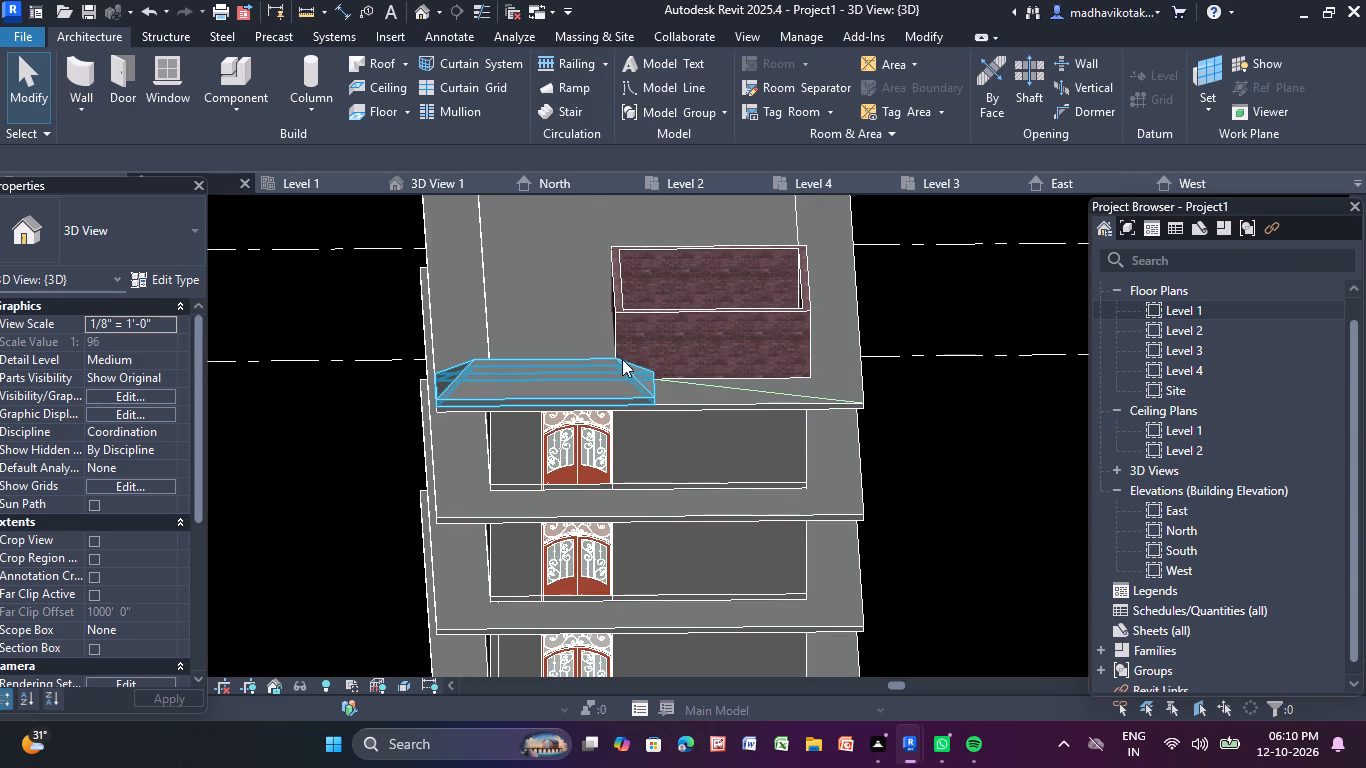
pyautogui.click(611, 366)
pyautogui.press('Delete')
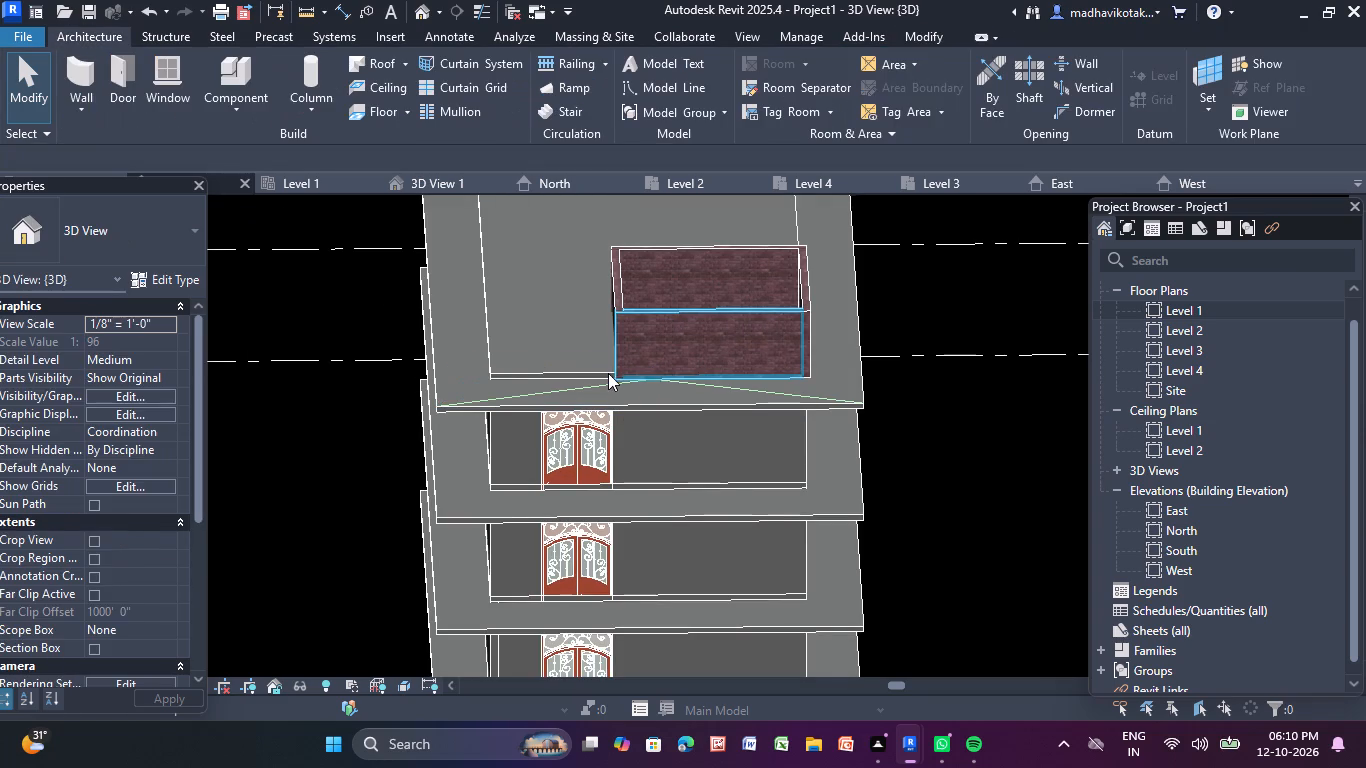
# Delete both model lines running from the enclosure's outer wall to the top slab's outer corners.
pyautogui.scroll(-1, 651, 352)
pyautogui.click(663, 376)
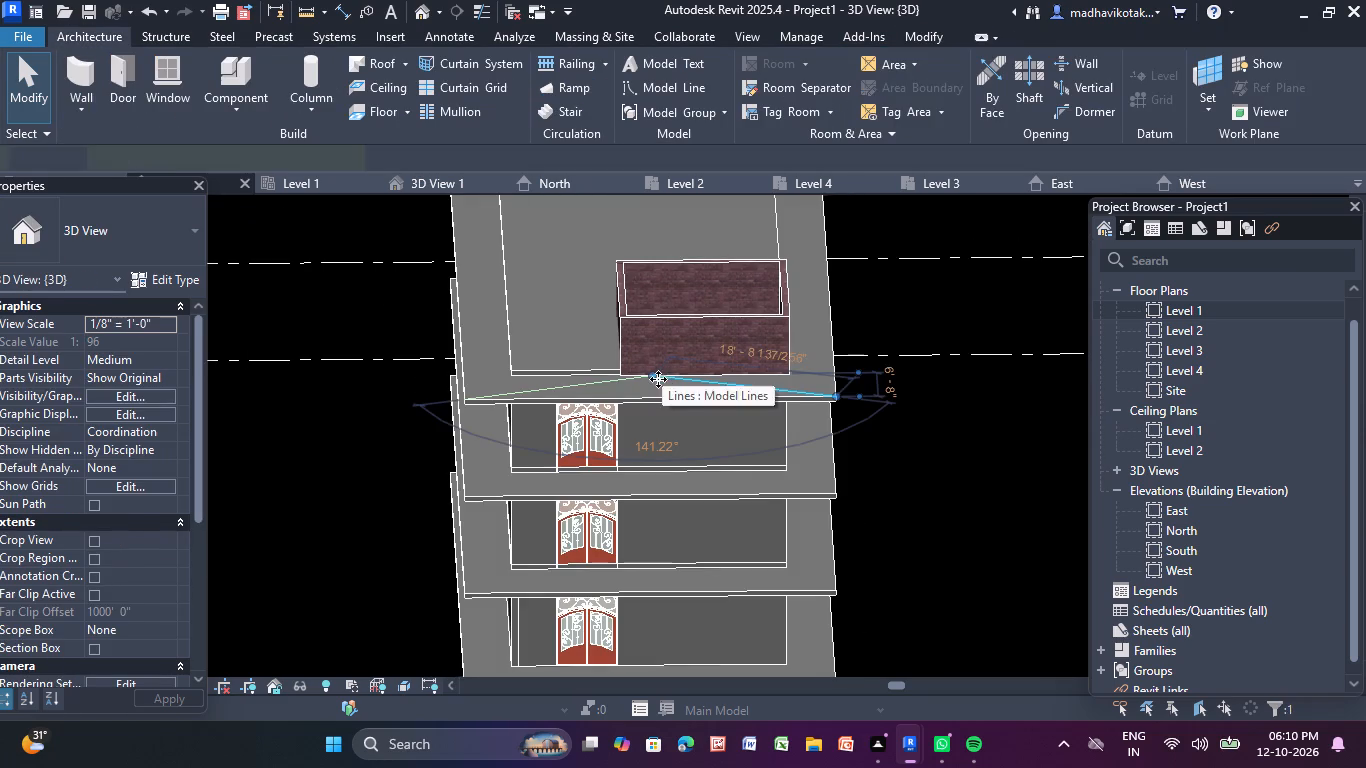
pyautogui.scroll(3, 663, 375)
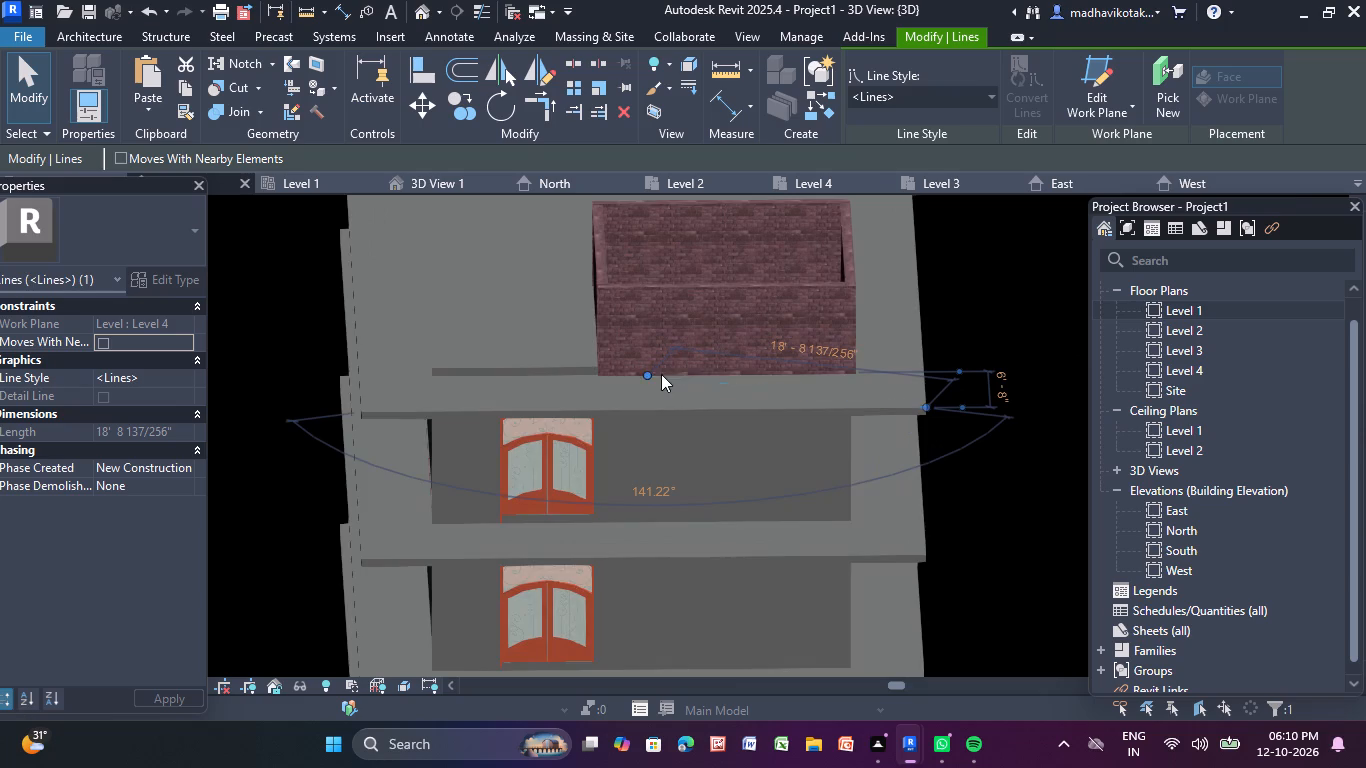
pyautogui.press('Delete')
pyautogui.click(598, 383)
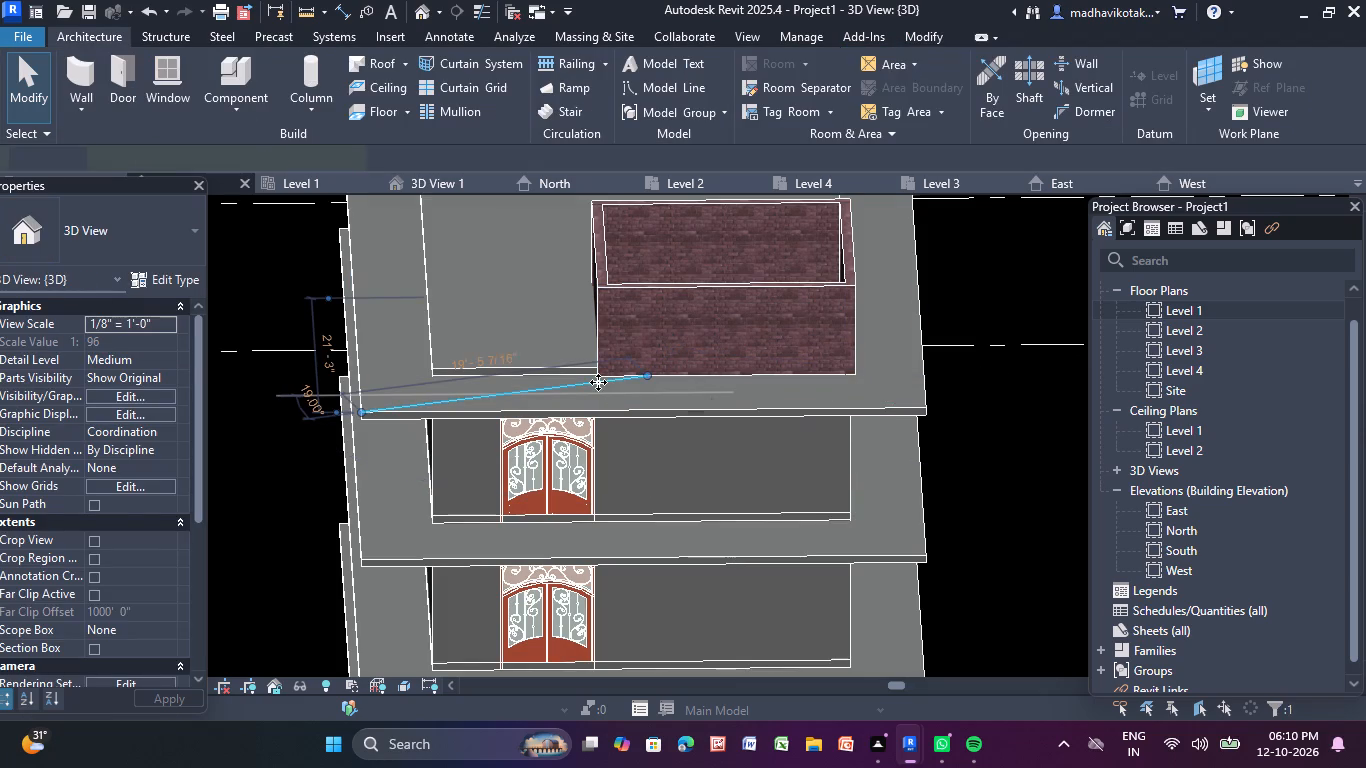
pyautogui.press('Escape')
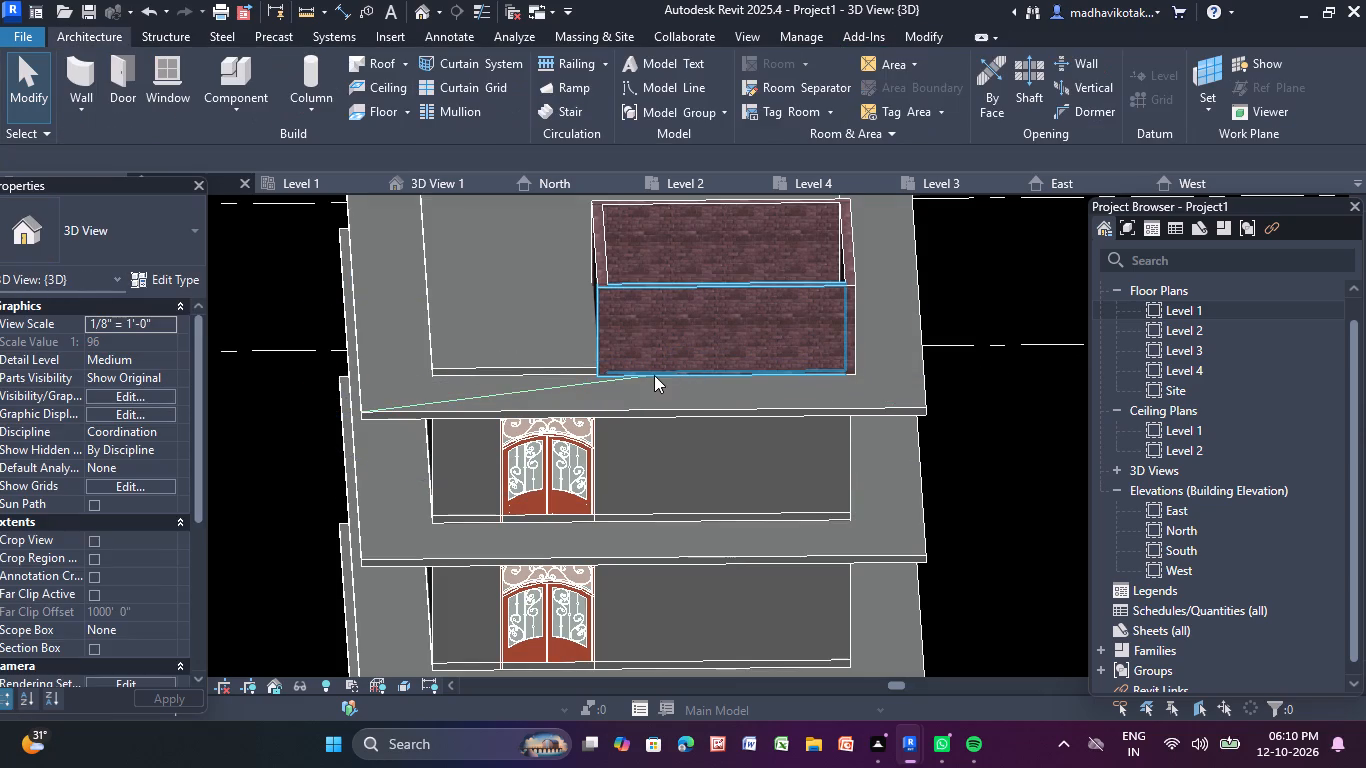
pyautogui.click(606, 380)
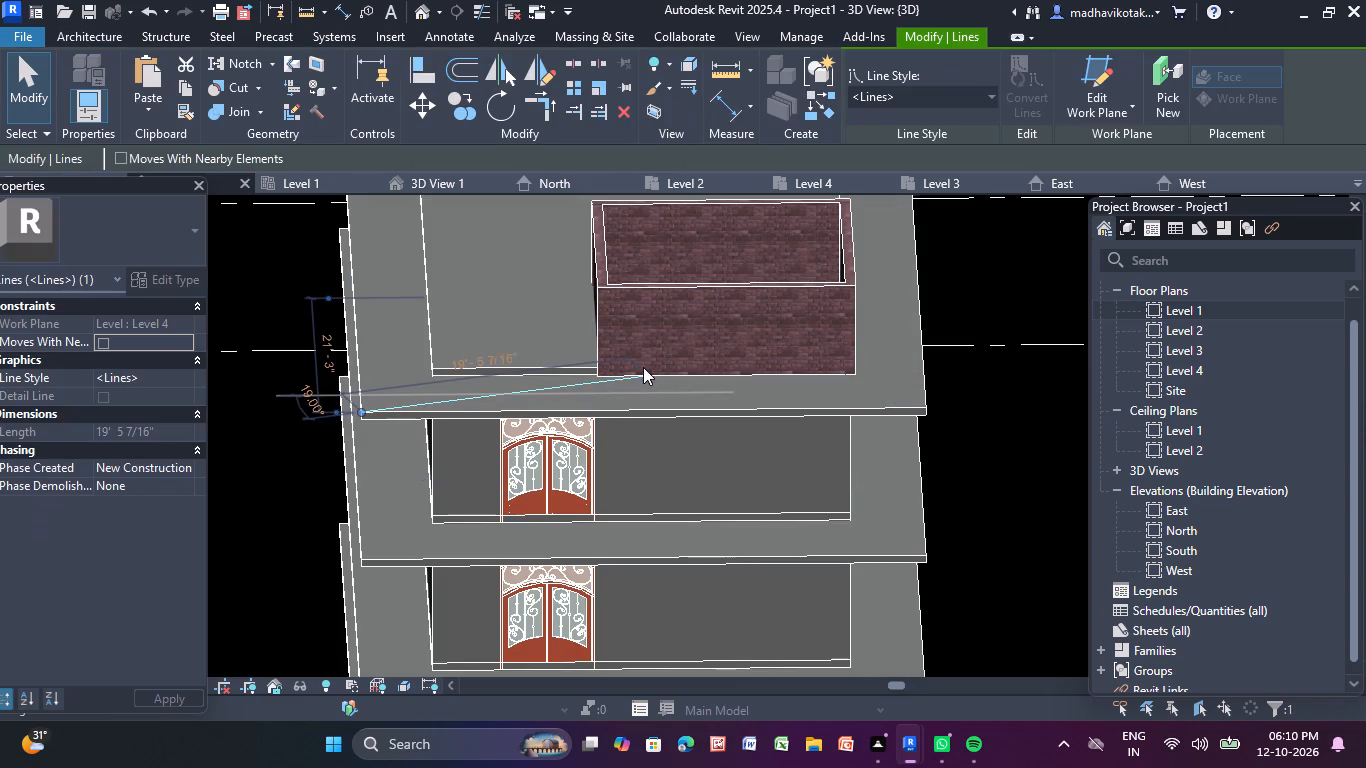
pyautogui.press('Delete')
# Delete all four brick walls of the rooftop stair enclosure.
pyautogui.click(687, 301)
pyautogui.press('Delete')
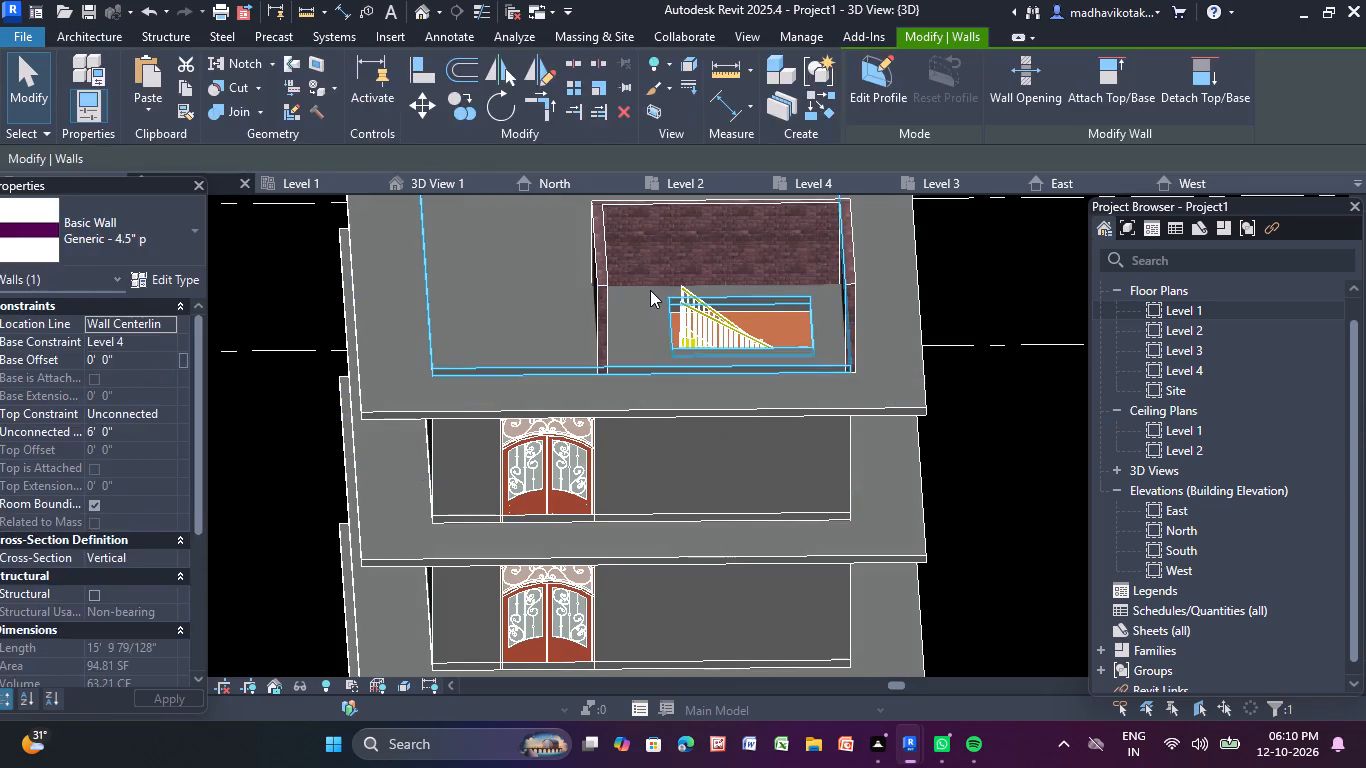
pyautogui.click(593, 265)
pyautogui.press('Delete')
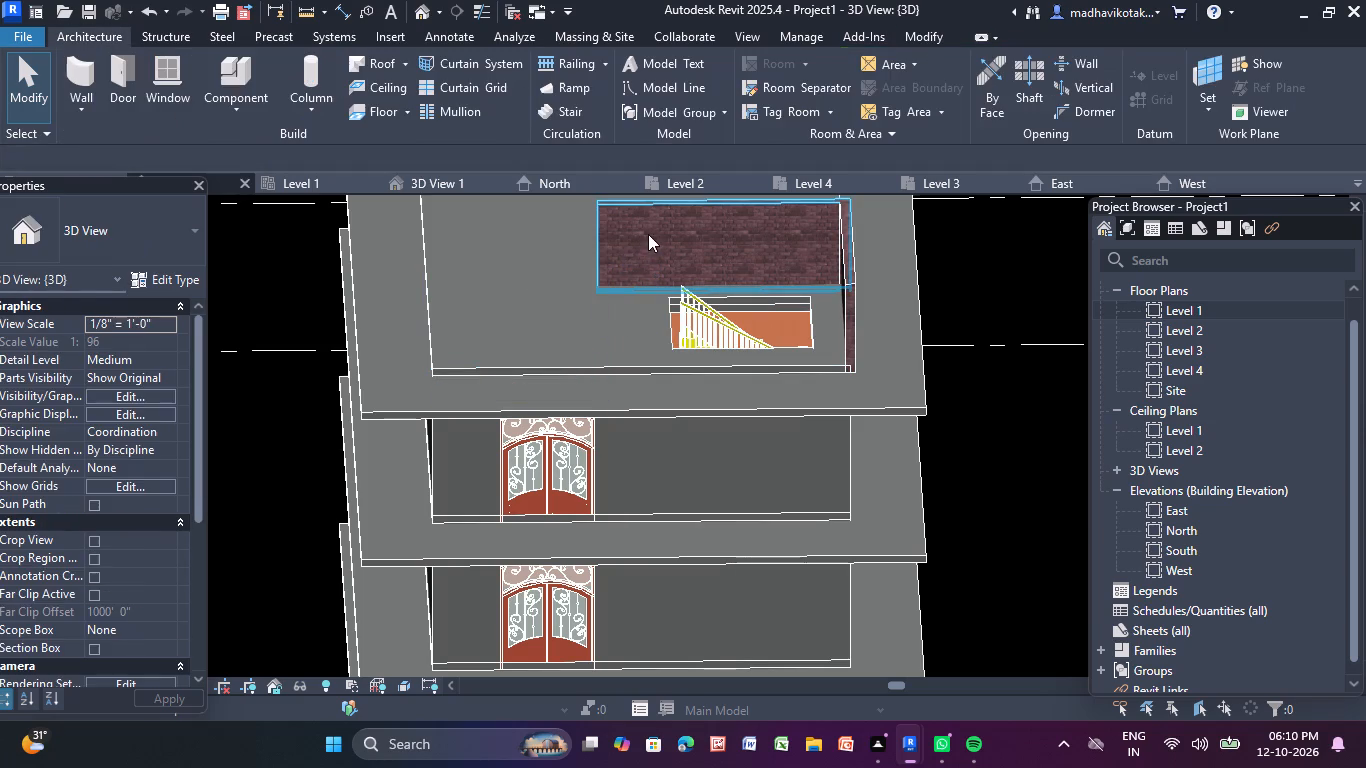
pyautogui.click(681, 204)
pyautogui.press('Delete')
pyautogui.click(856, 260)
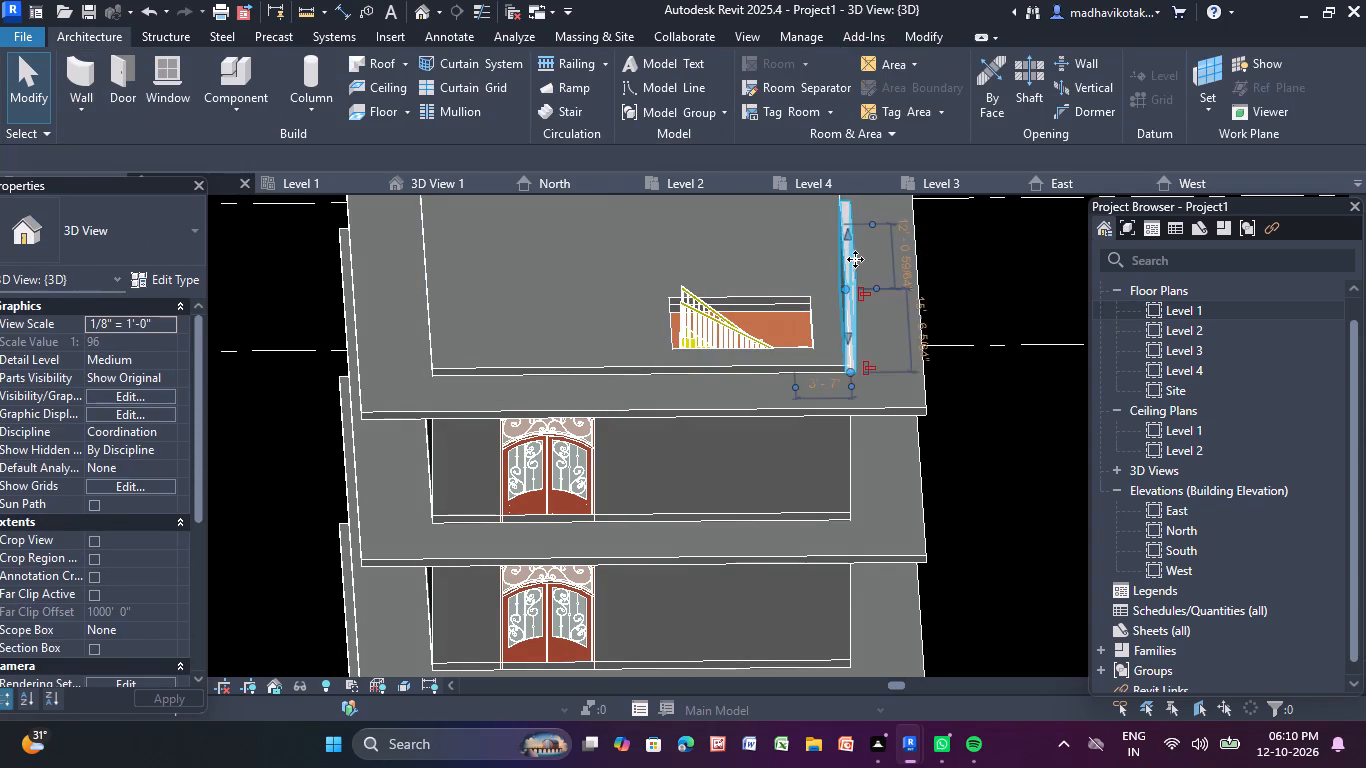
pyautogui.press('Delete')
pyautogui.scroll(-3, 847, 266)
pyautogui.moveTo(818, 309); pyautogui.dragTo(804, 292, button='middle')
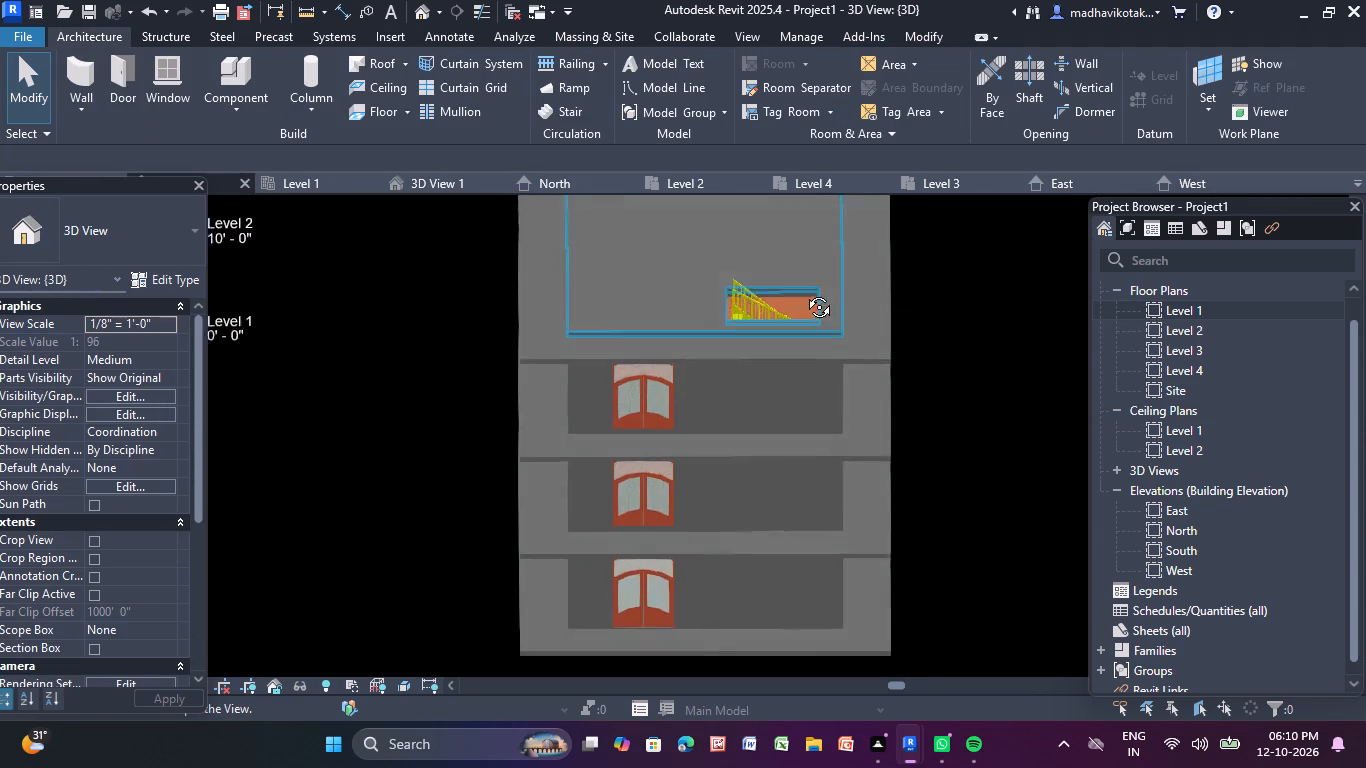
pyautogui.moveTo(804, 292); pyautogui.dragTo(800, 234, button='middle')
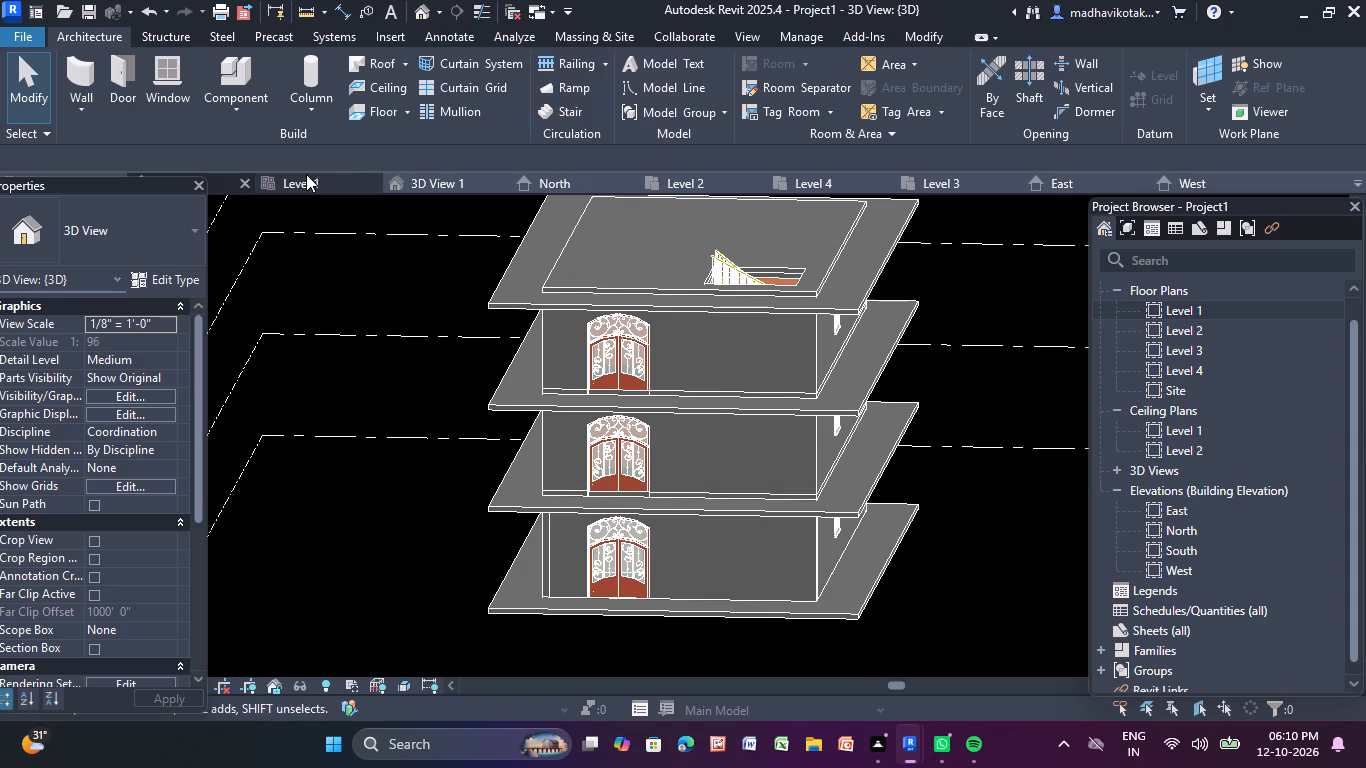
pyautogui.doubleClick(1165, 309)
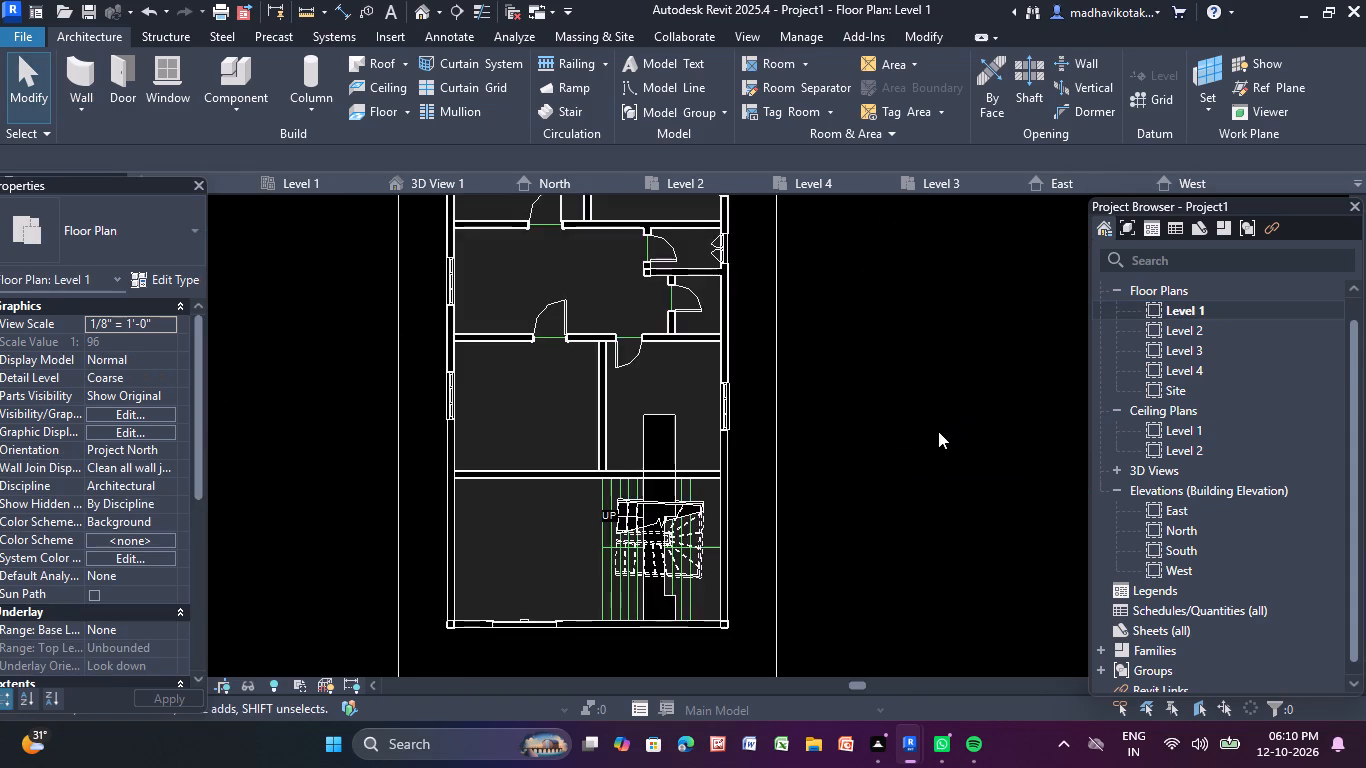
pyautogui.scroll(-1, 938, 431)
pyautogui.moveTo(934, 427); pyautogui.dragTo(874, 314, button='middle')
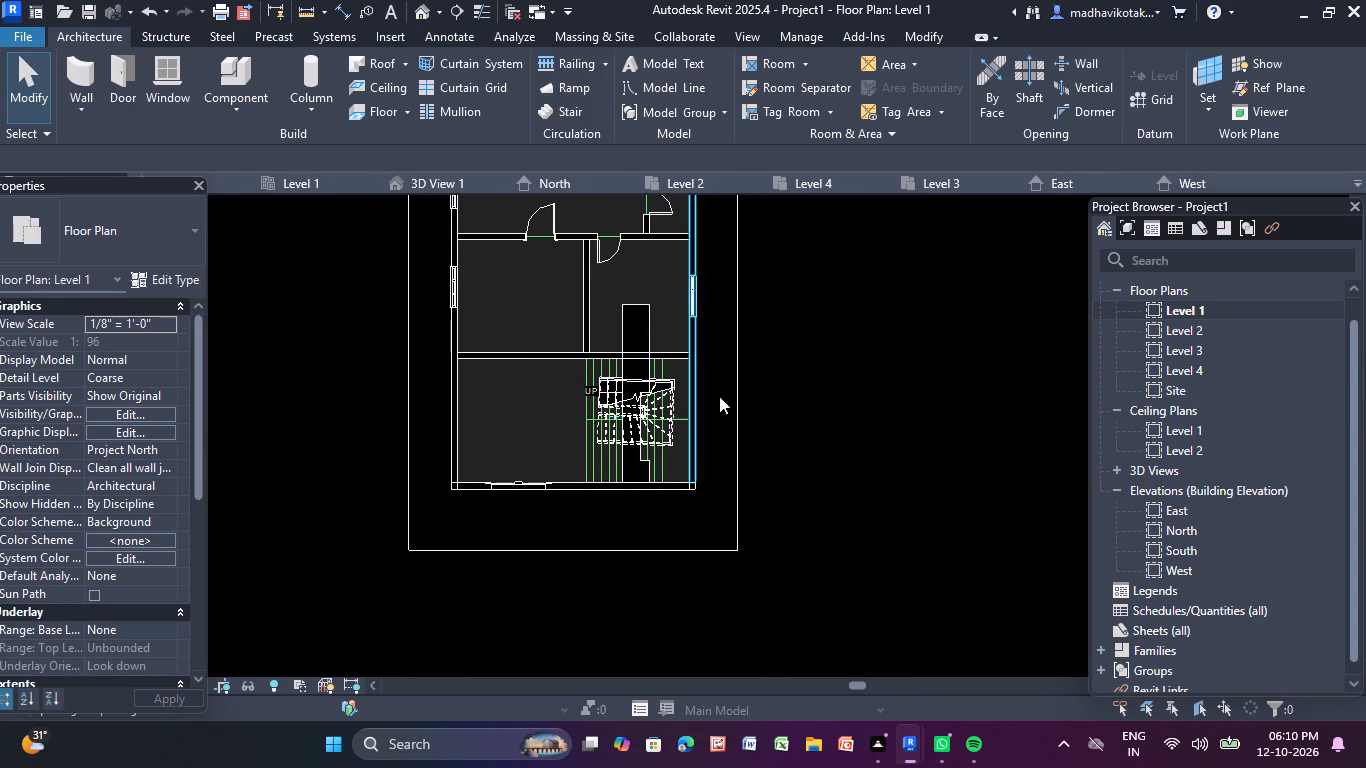
# Open the Level 4 floor plan.
pyautogui.doubleClick(1196, 371)
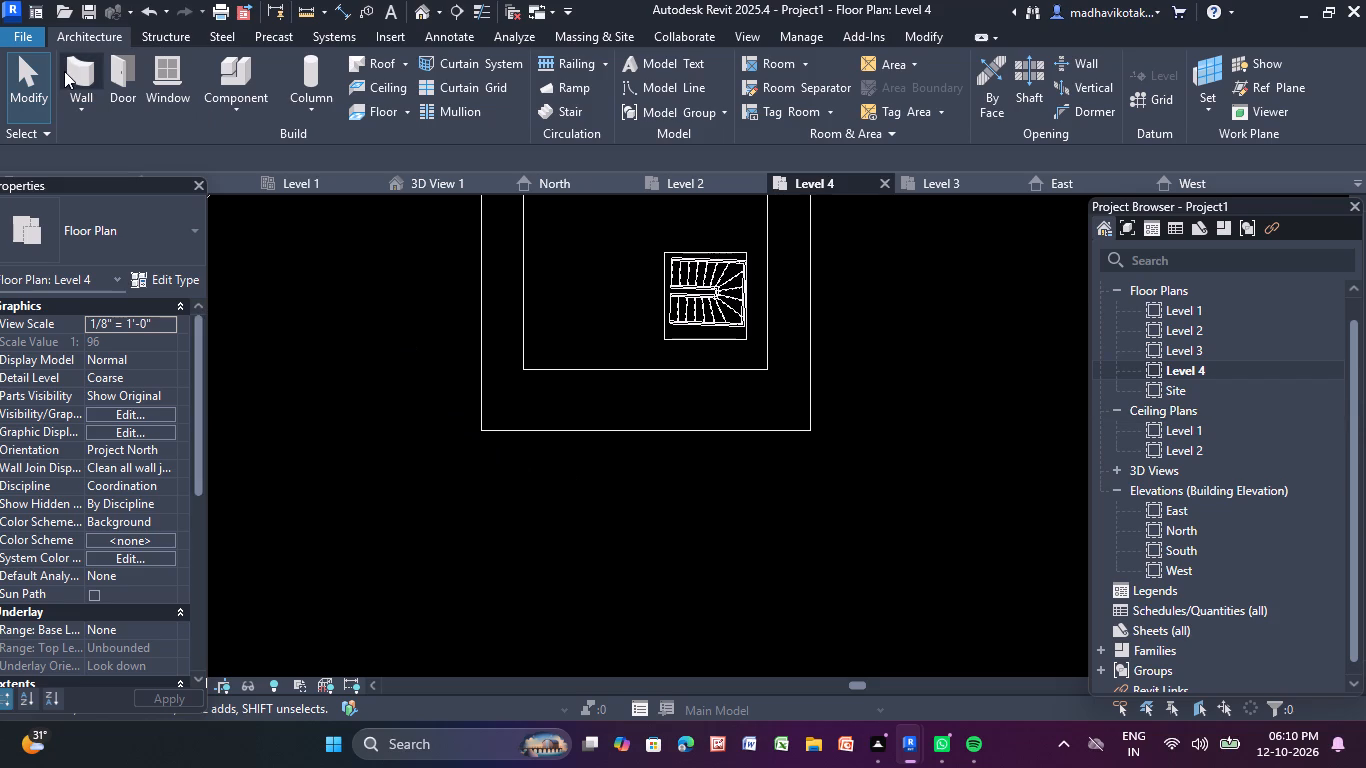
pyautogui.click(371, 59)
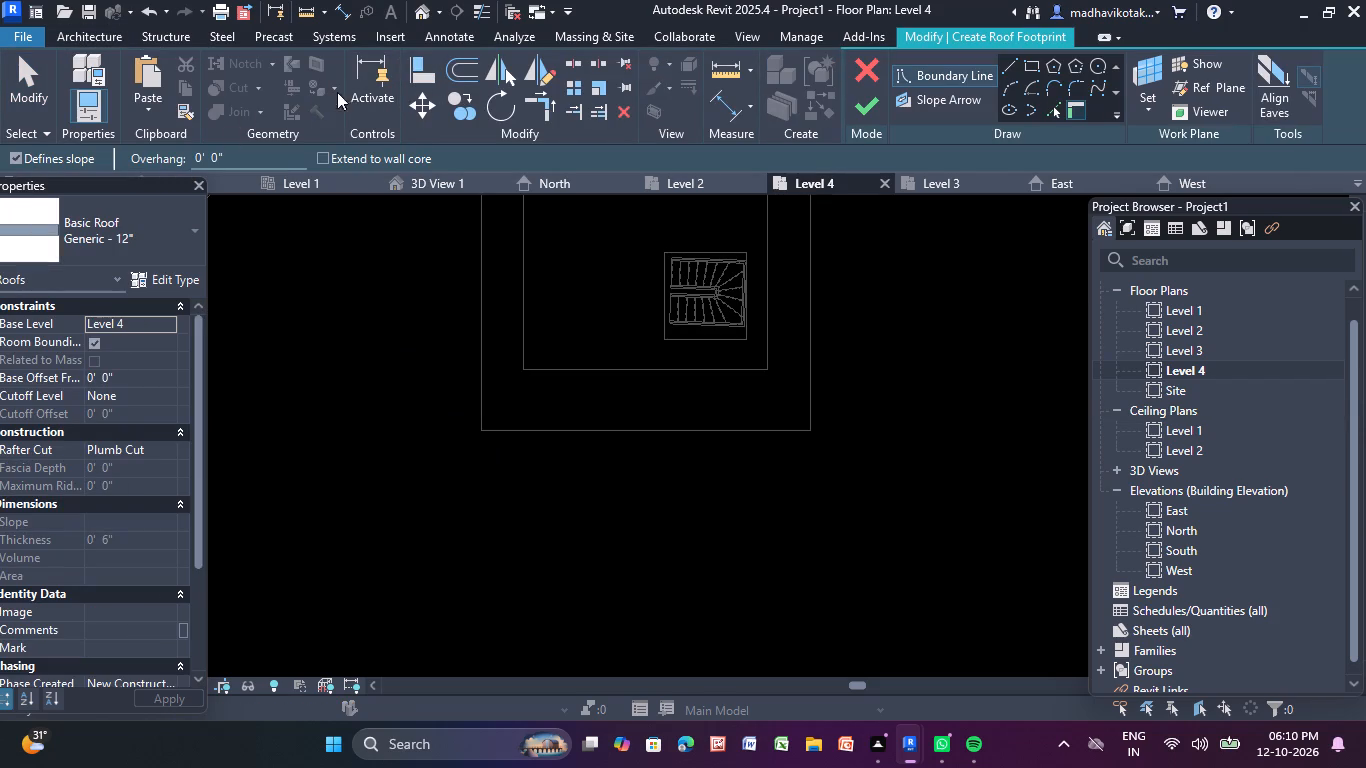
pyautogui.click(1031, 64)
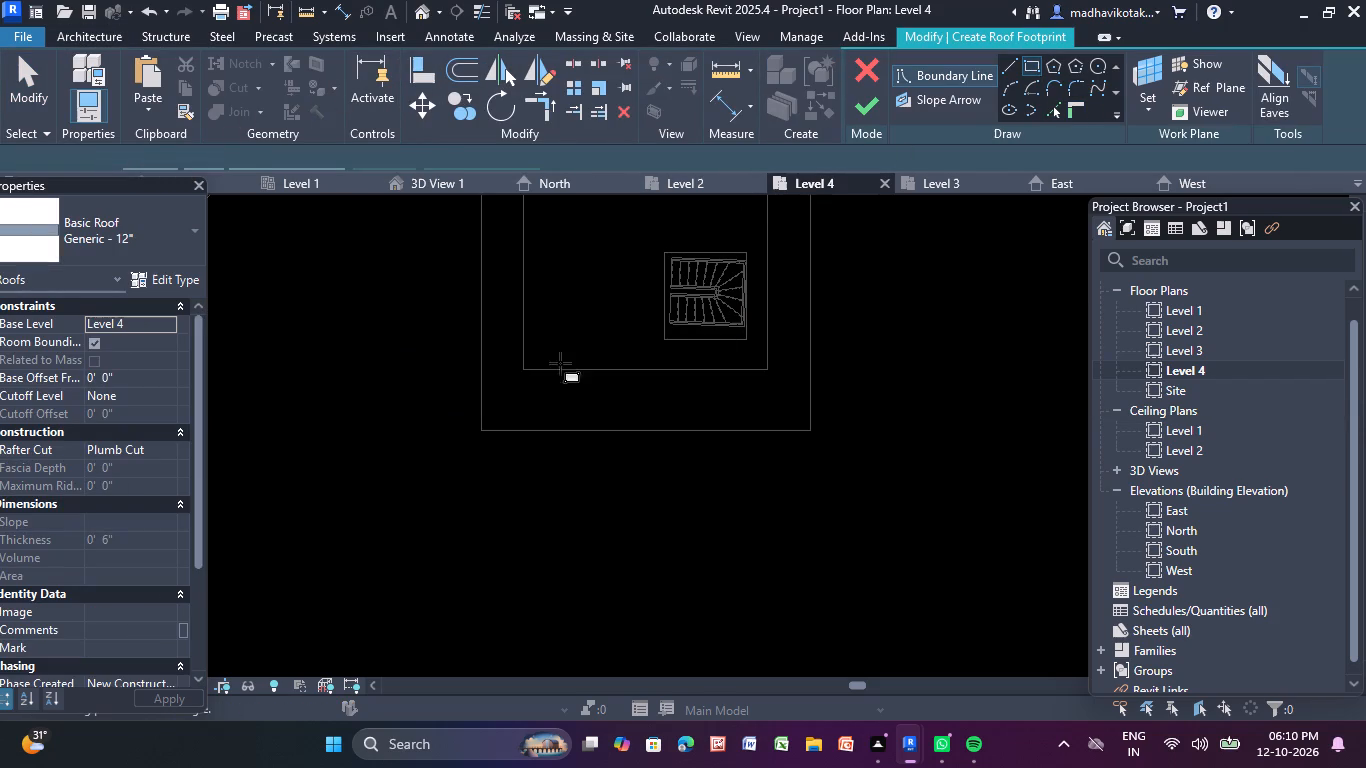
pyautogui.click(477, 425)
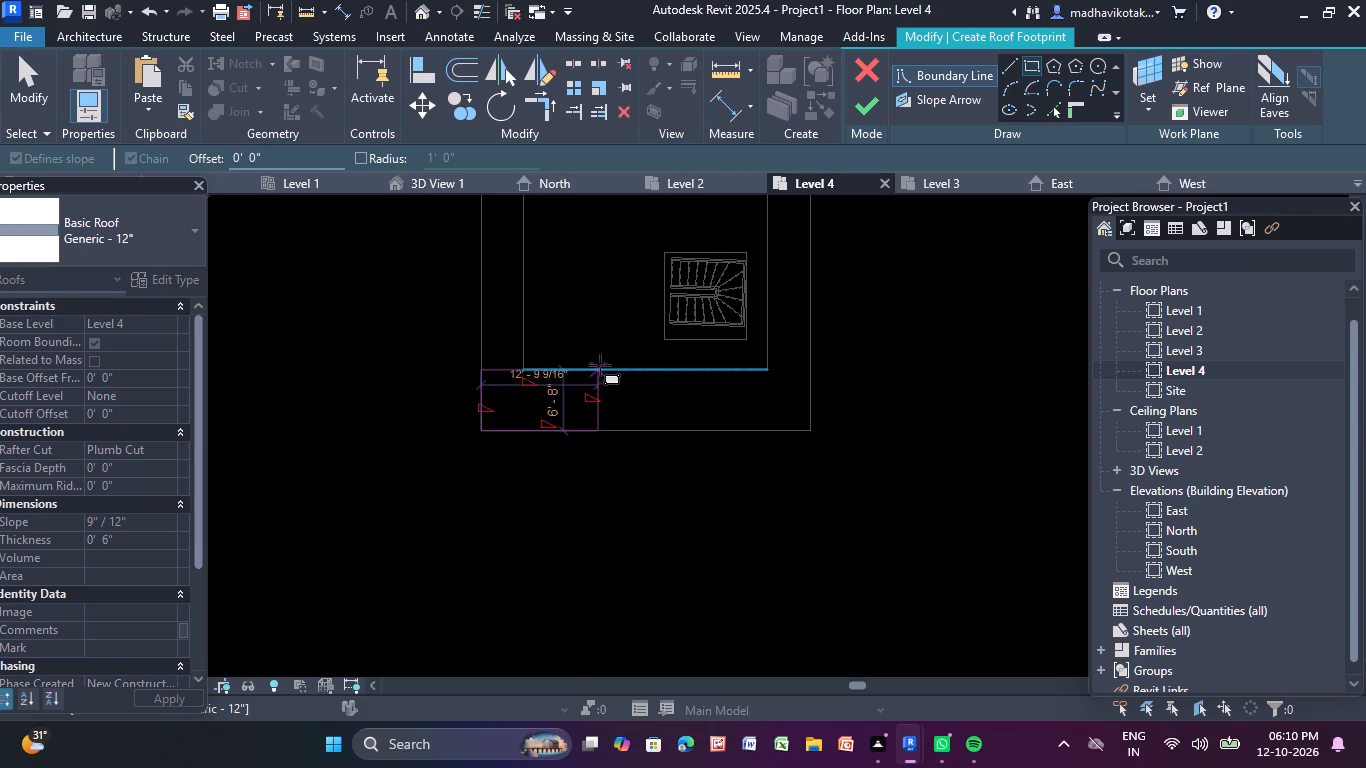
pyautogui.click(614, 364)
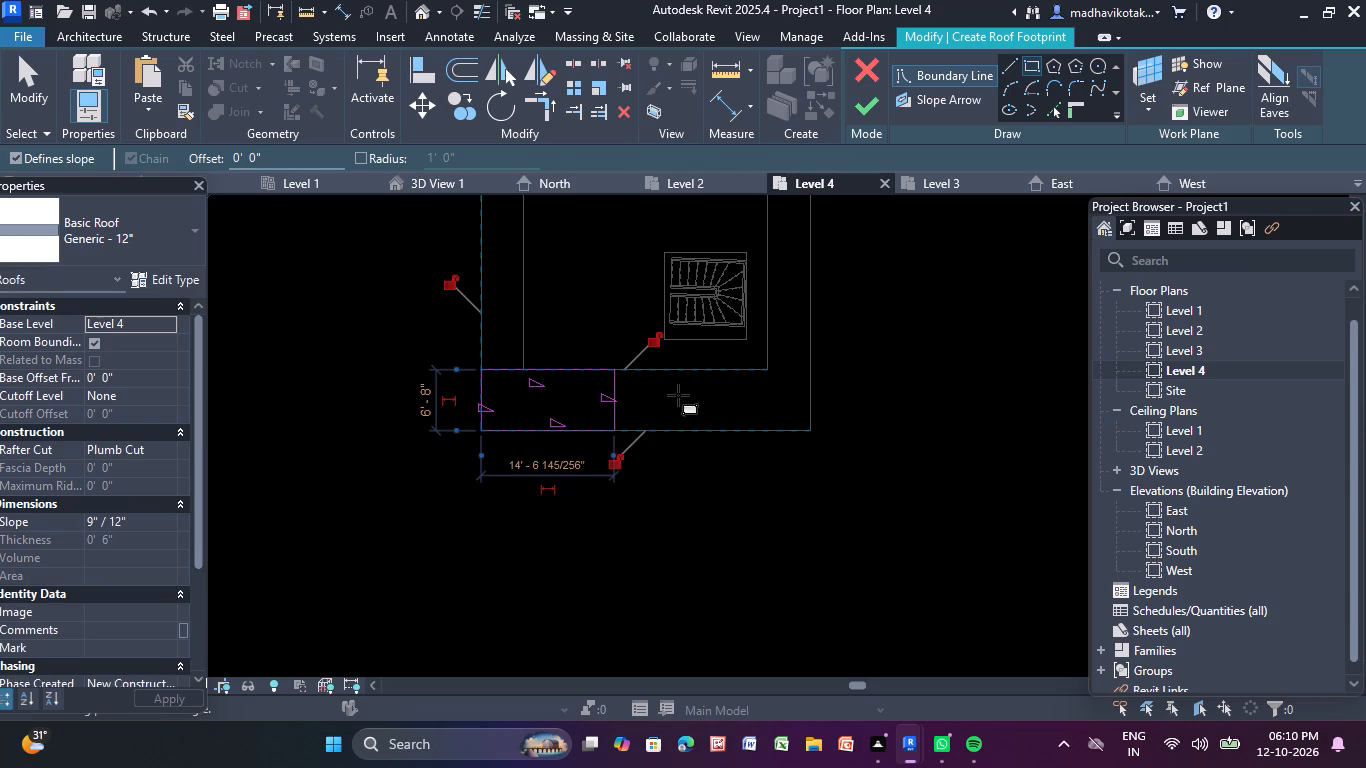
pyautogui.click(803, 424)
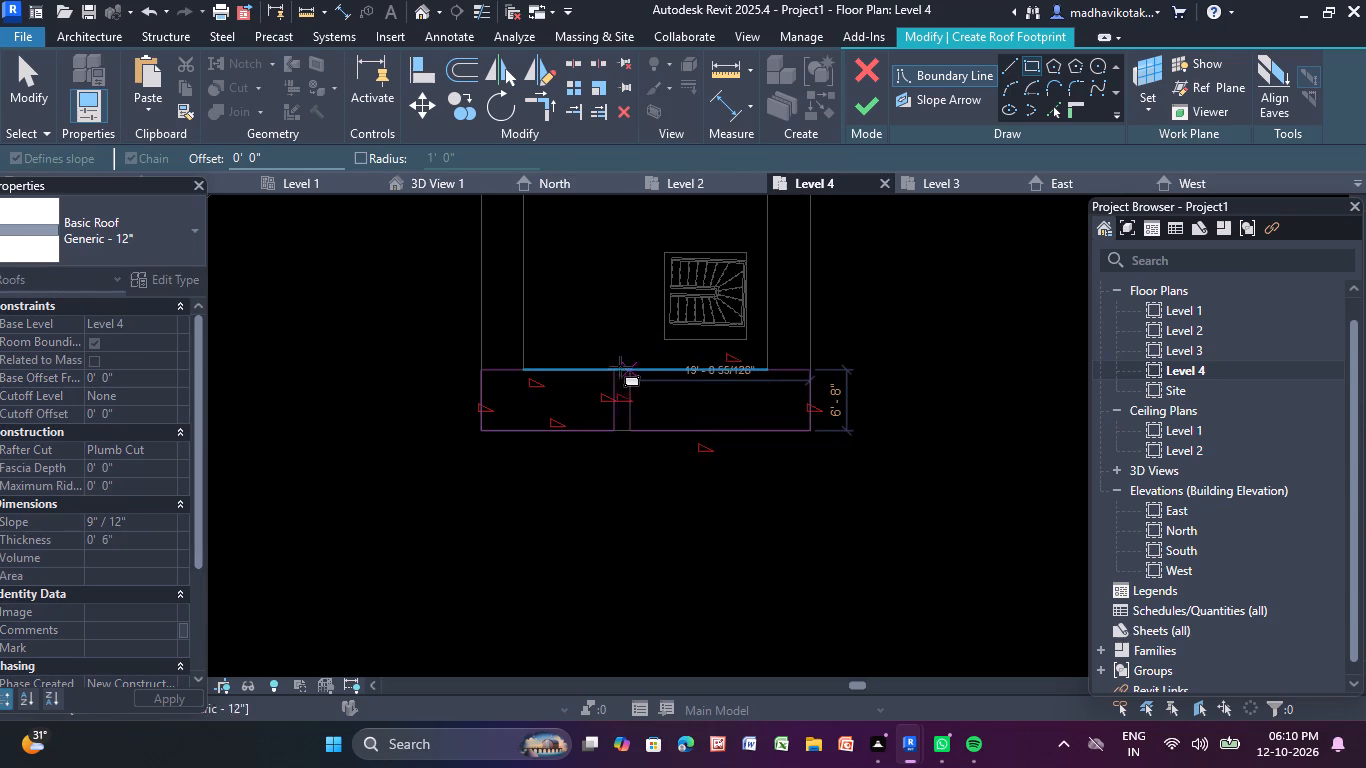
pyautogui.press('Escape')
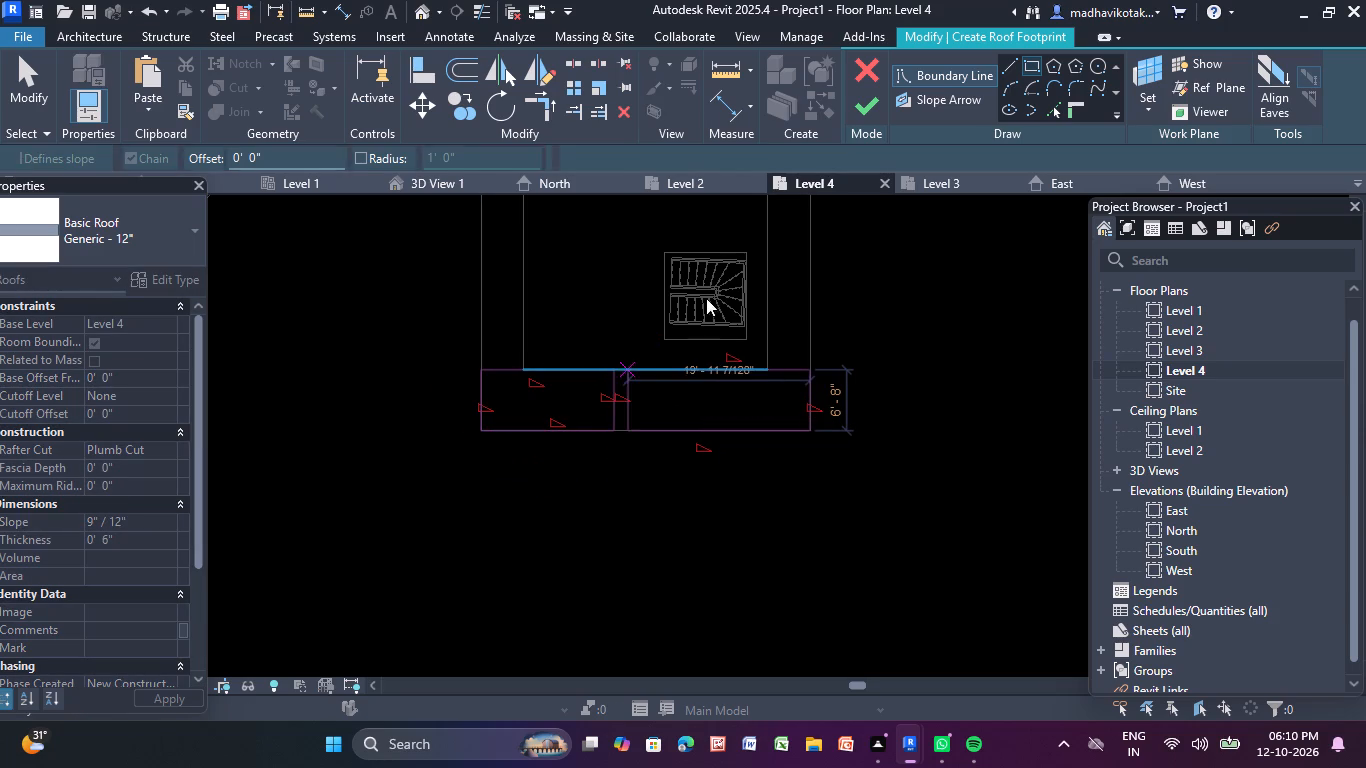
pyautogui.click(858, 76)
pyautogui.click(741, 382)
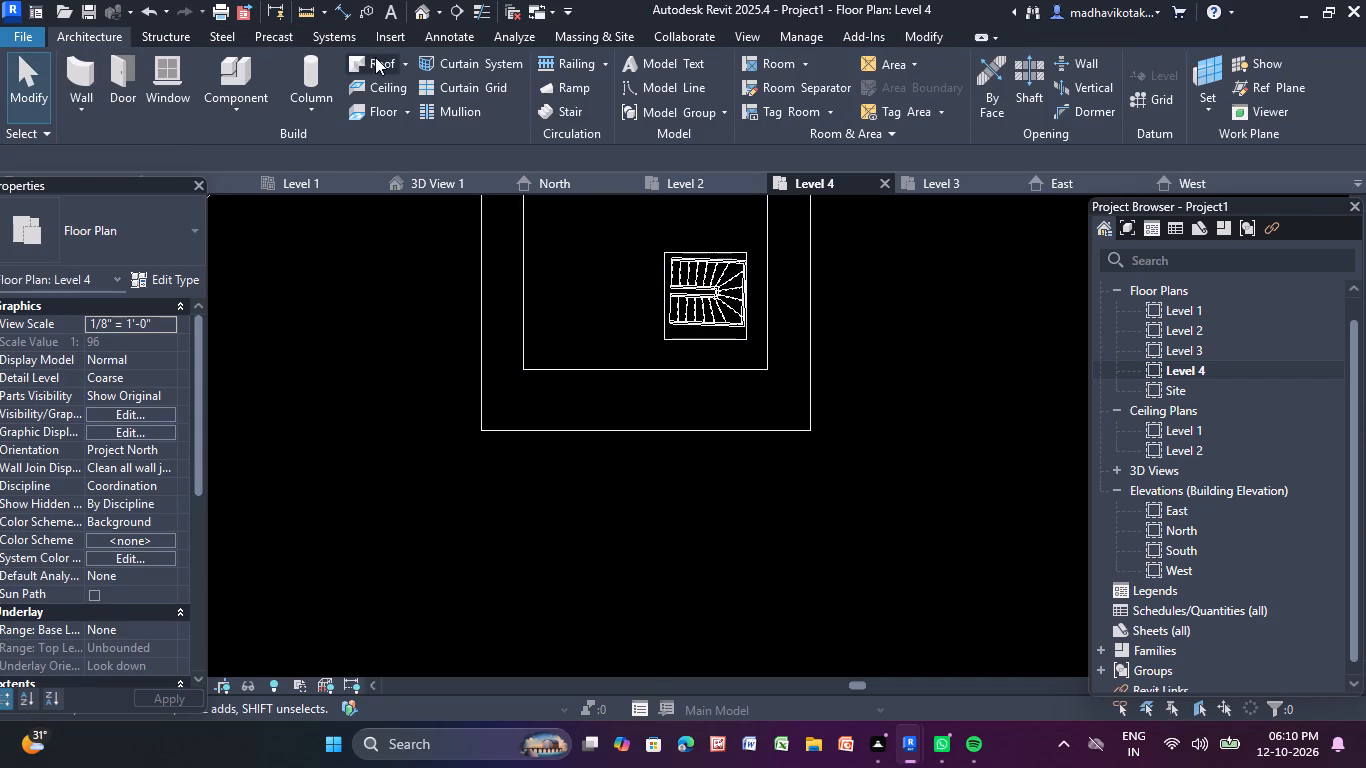
# Create a footprint roof on Level 4 from a triangle joining the inner outline's bottom-edge midpoint to the slab's two outer corners, with a 36' base.
pyautogui.click(375, 57)
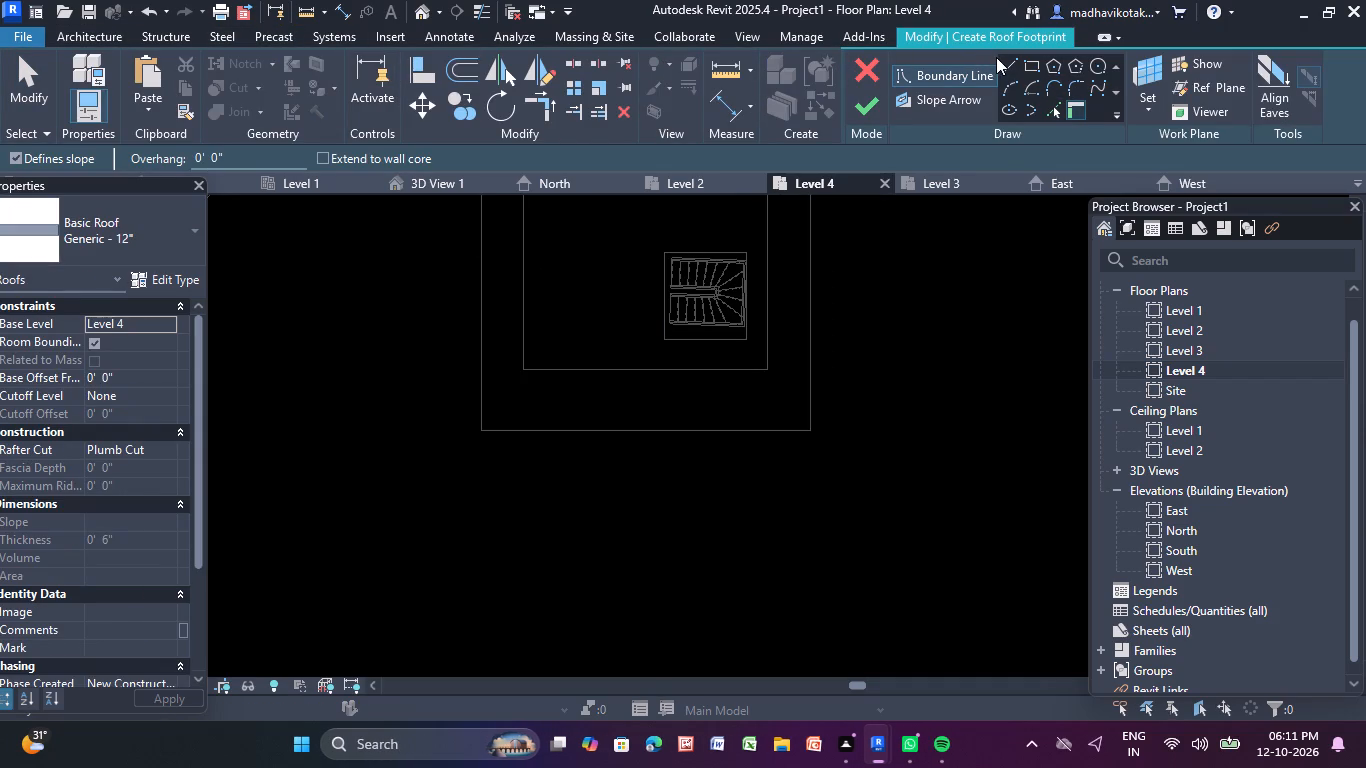
pyautogui.click(1007, 66)
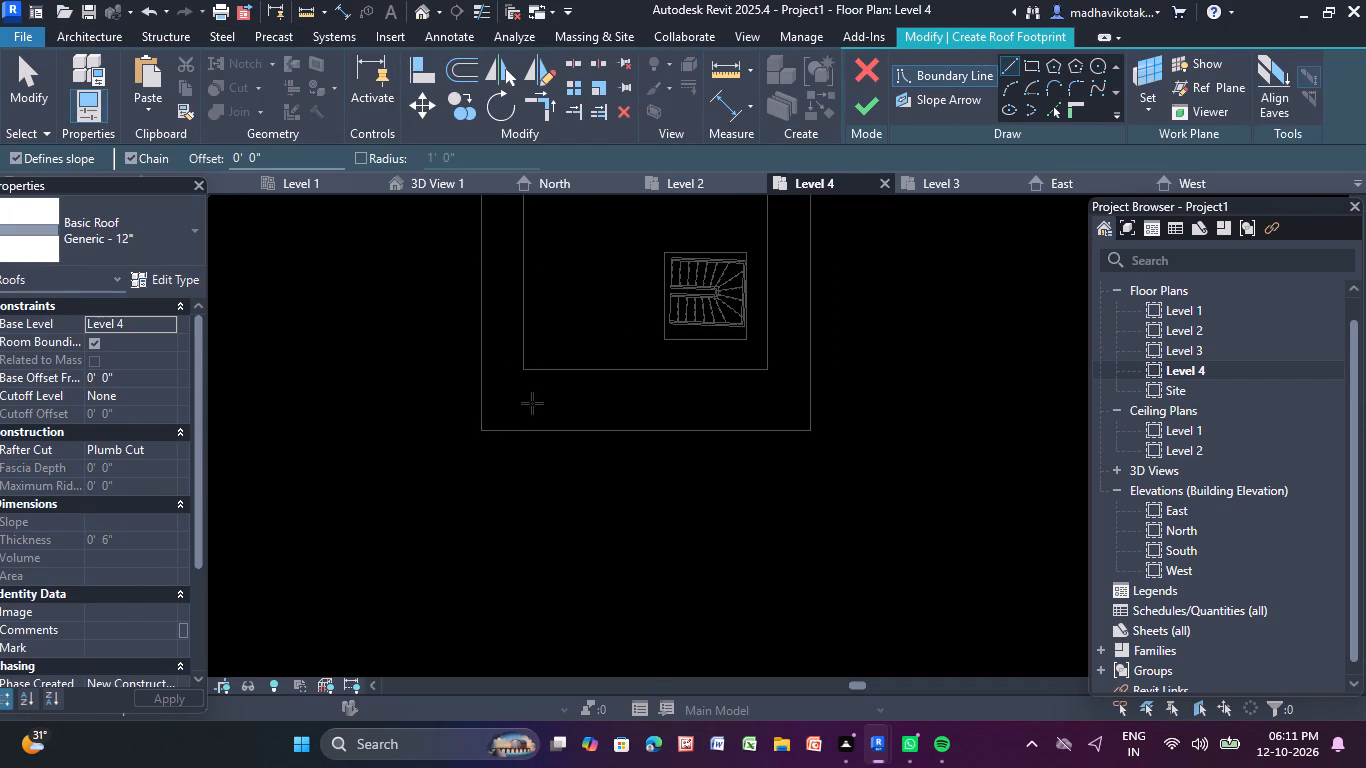
pyautogui.click(646, 369)
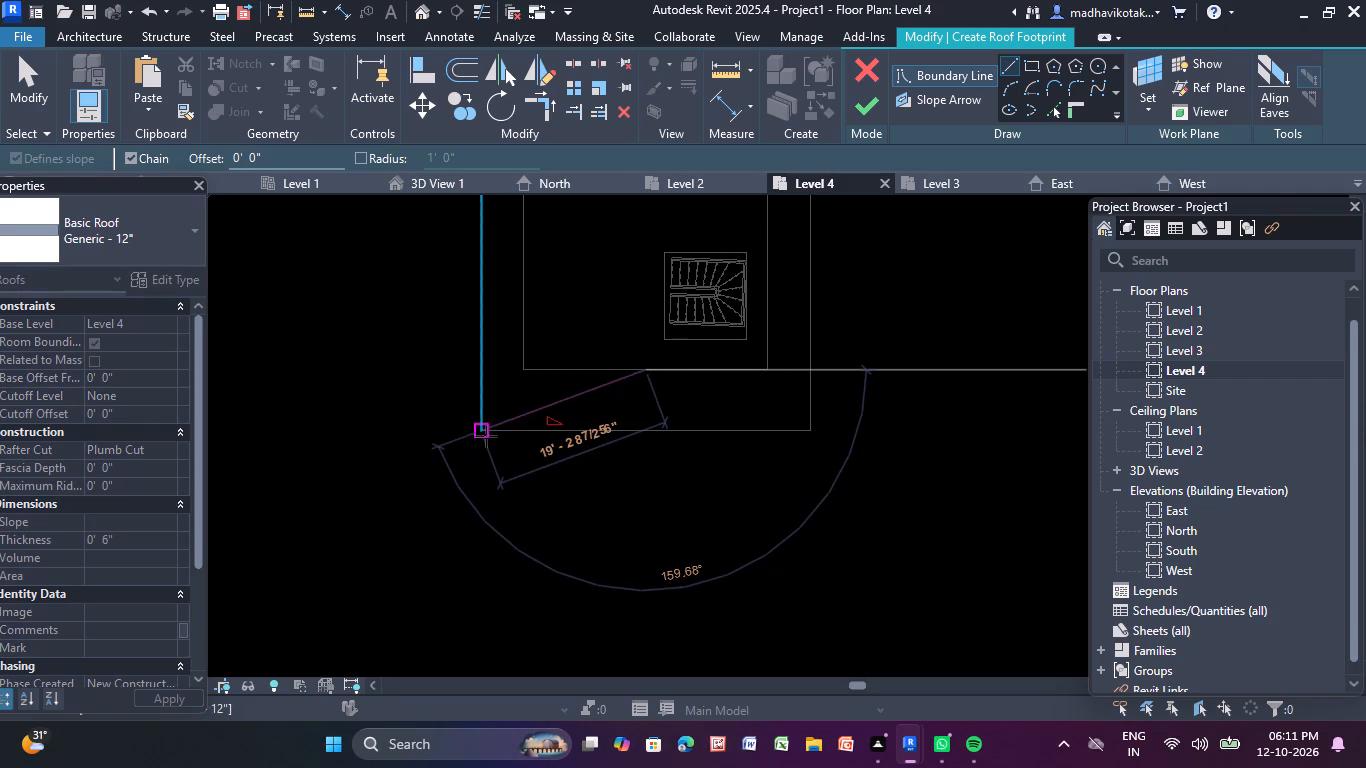
pyautogui.click(483, 434)
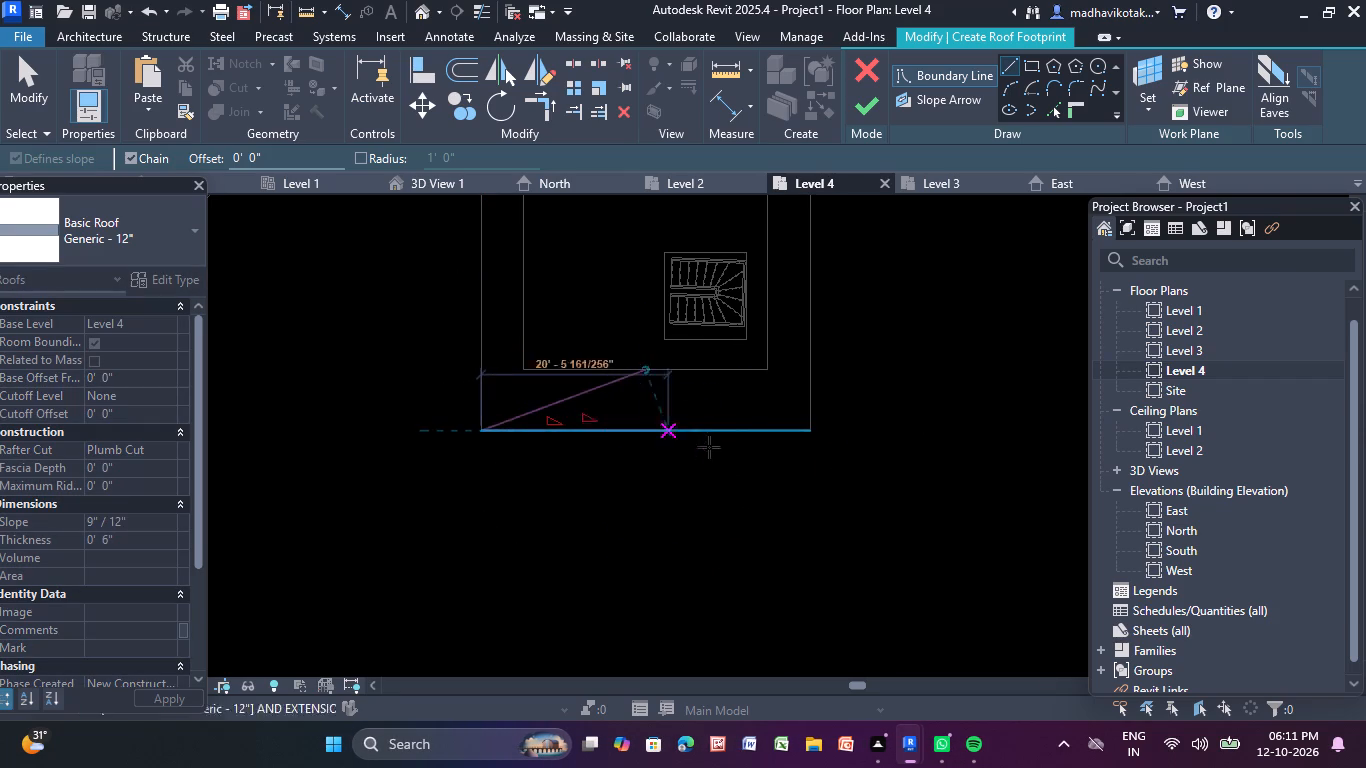
pyautogui.click(809, 430)
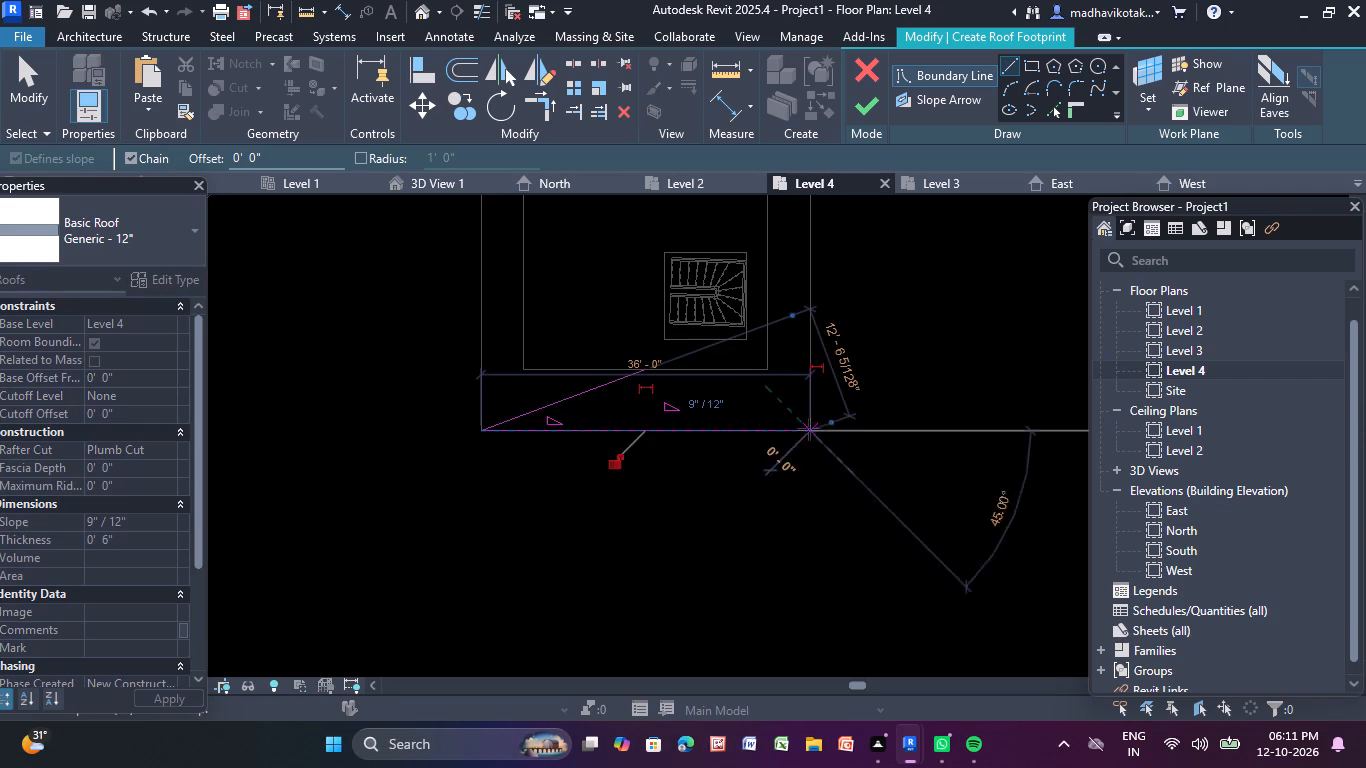
pyautogui.click(643, 372)
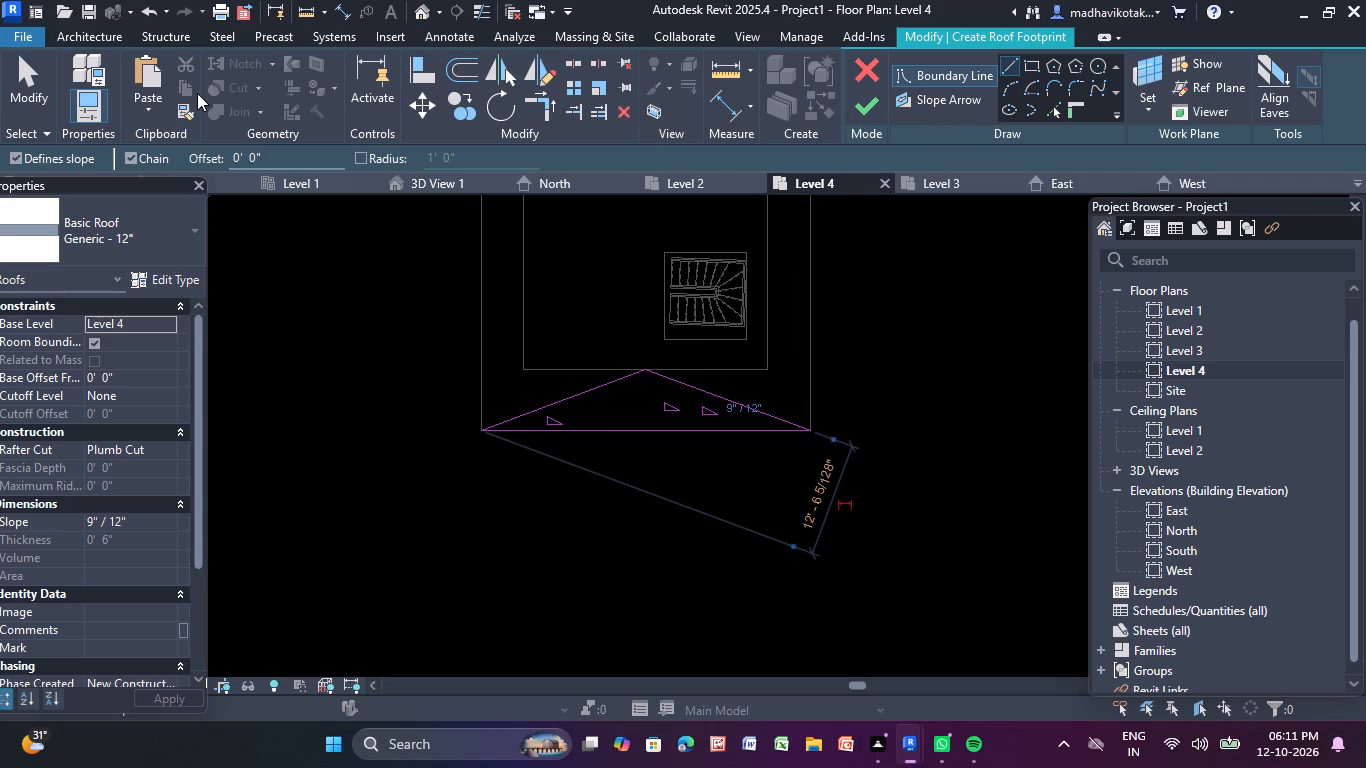
pyautogui.click(863, 108)
pyautogui.click(945, 421)
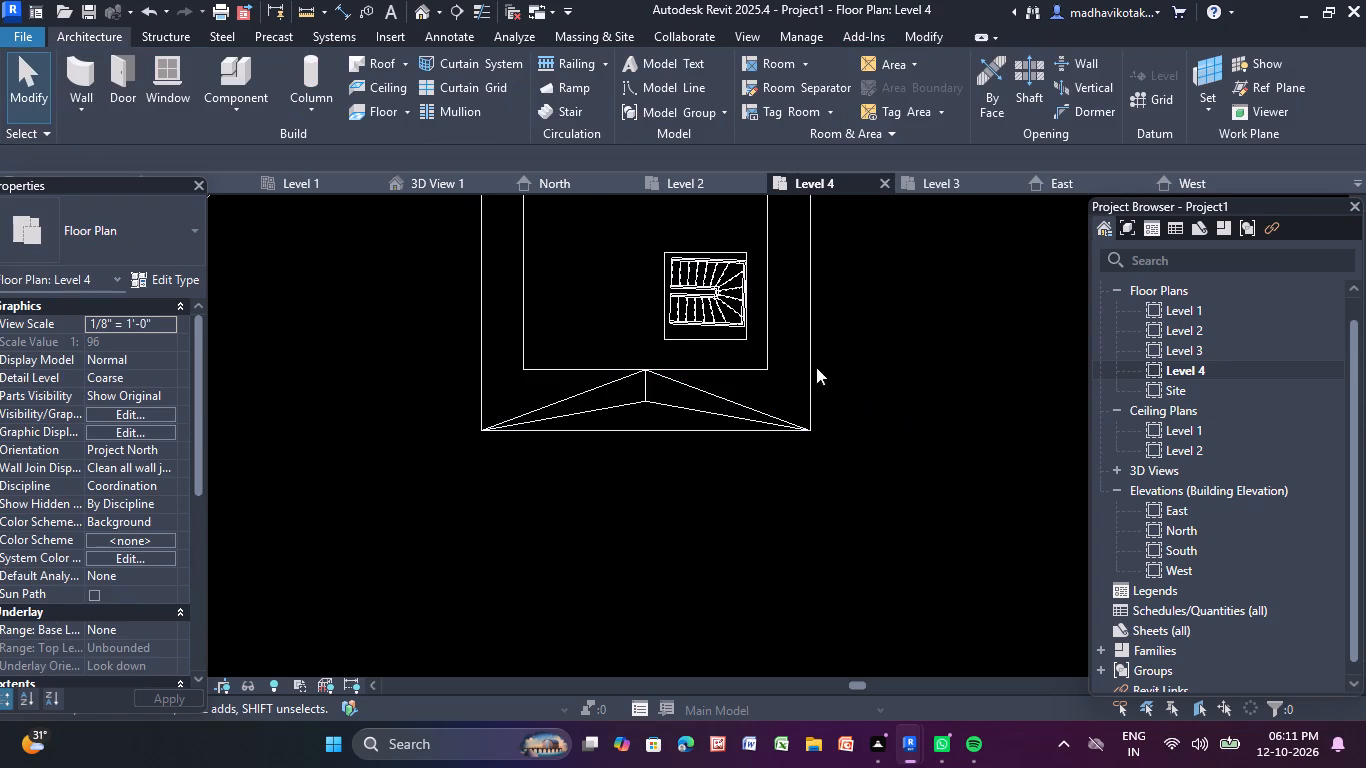
# Examine the new triangular roof in the 3D view and review the layer structure of its Generic - 12" type.
pyautogui.click(417, 10)
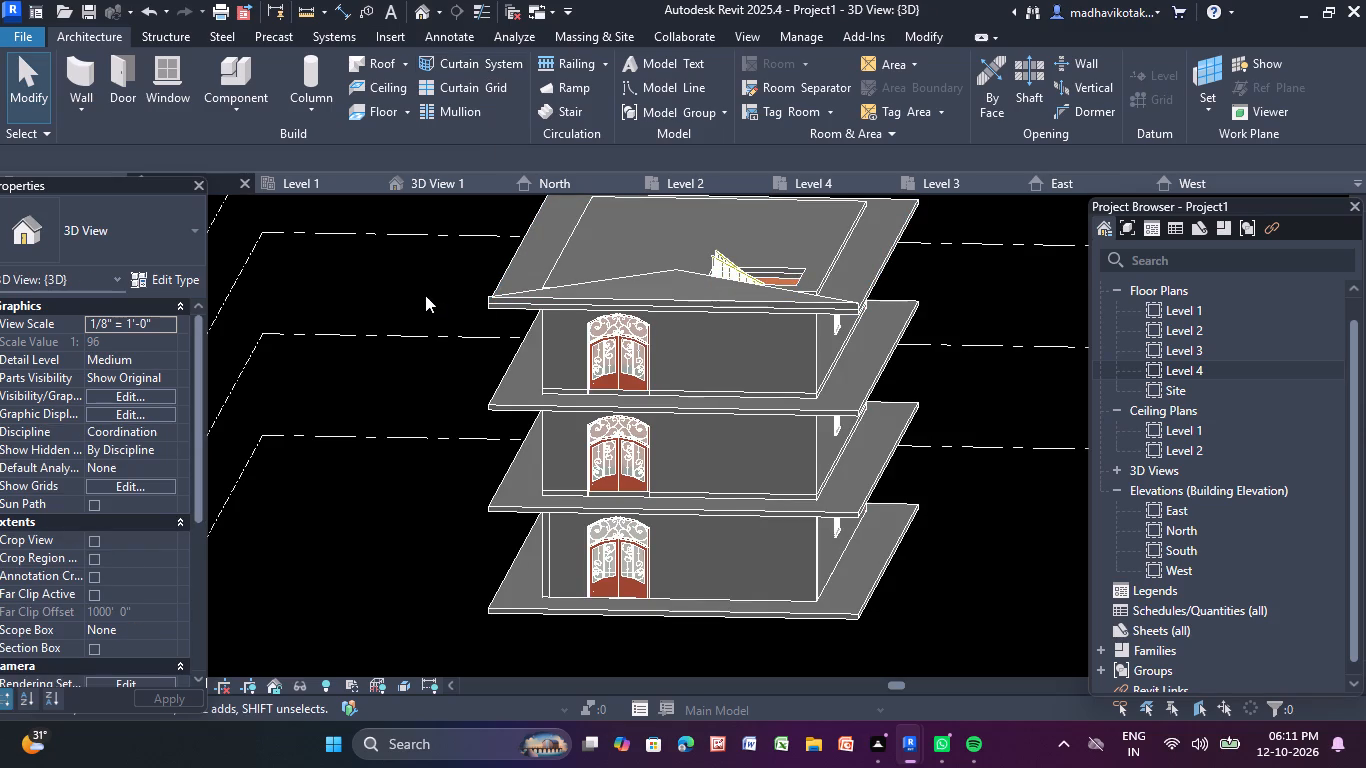
pyautogui.click(425, 295)
pyautogui.keyDown('shift'); pyautogui.moveTo(825, 382); pyautogui.dragTo(824, 377, button='middle'); pyautogui.keyUp('shift')
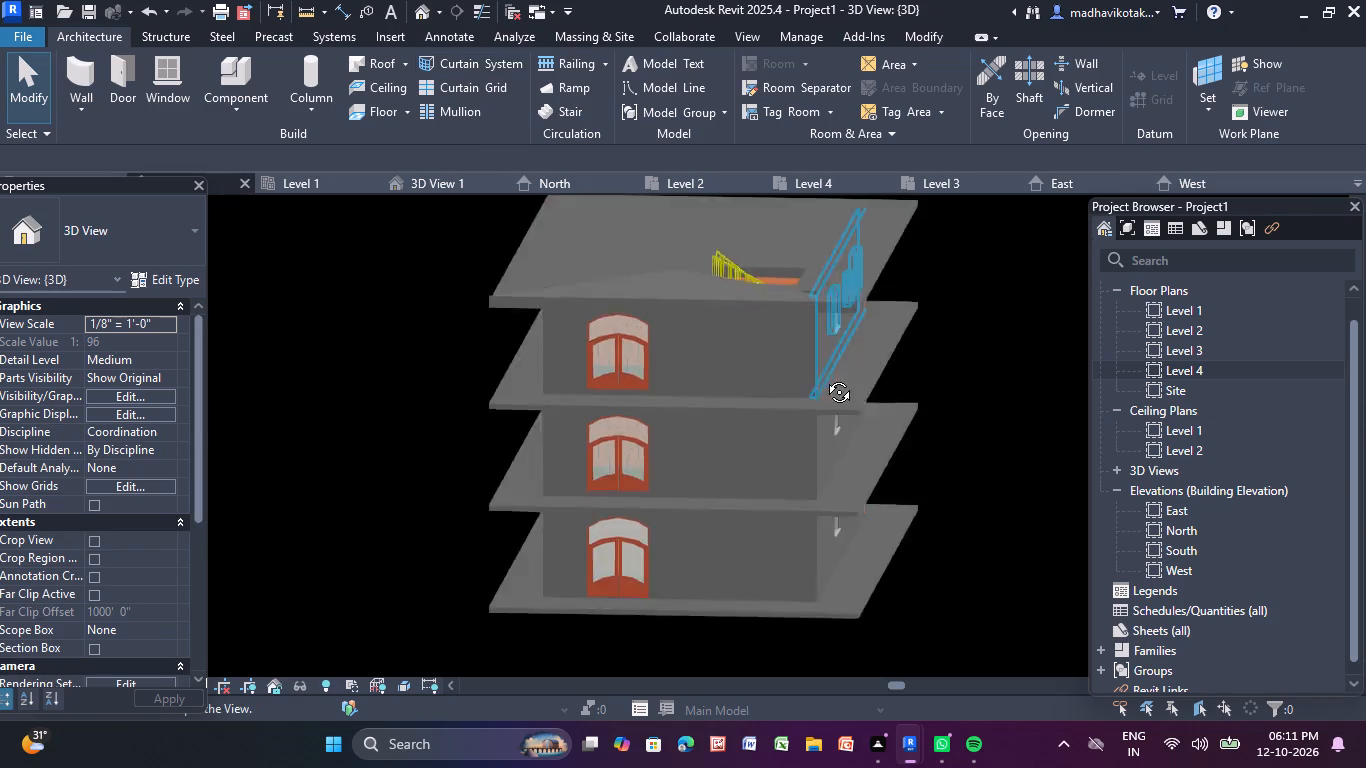
pyautogui.keyDown('shift'); pyautogui.moveTo(824, 377); pyautogui.dragTo(837, 336, button='middle'); pyautogui.keyUp('shift')
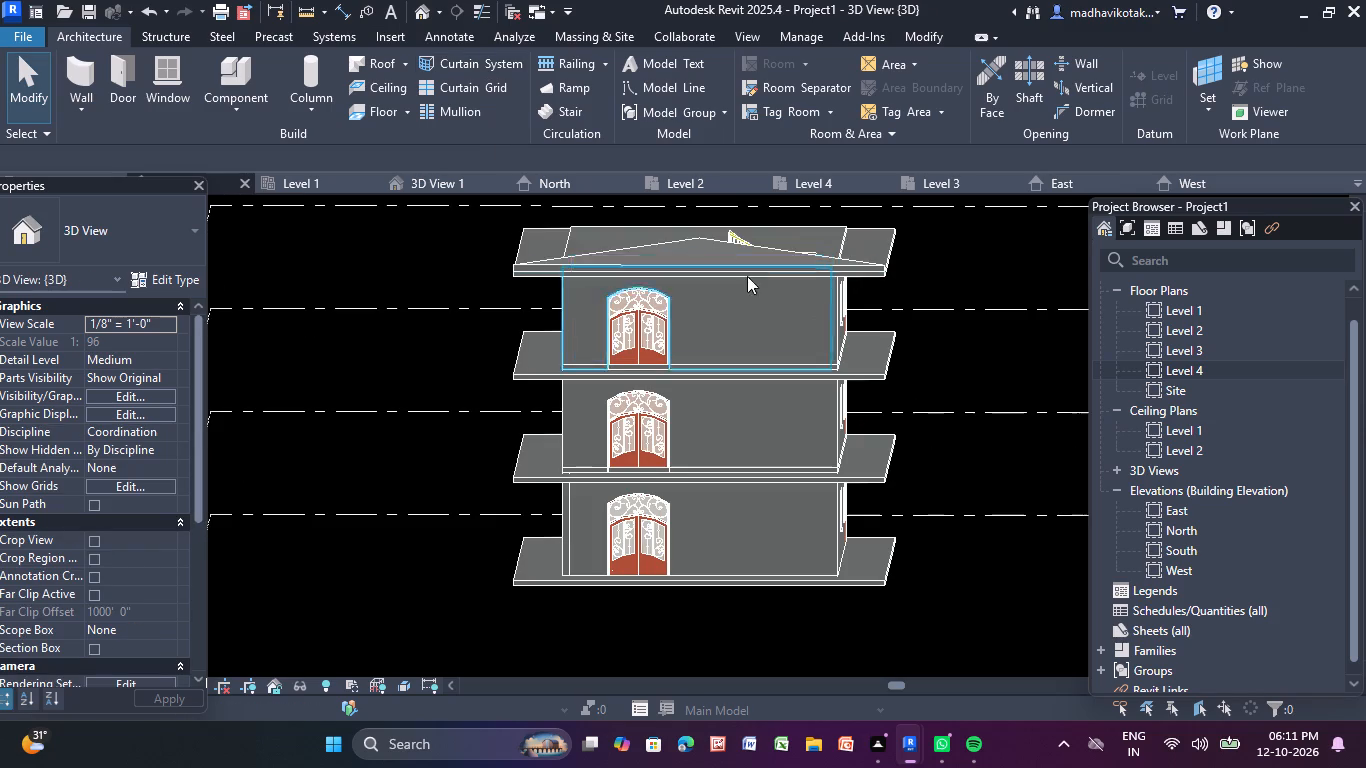
pyautogui.click(712, 248)
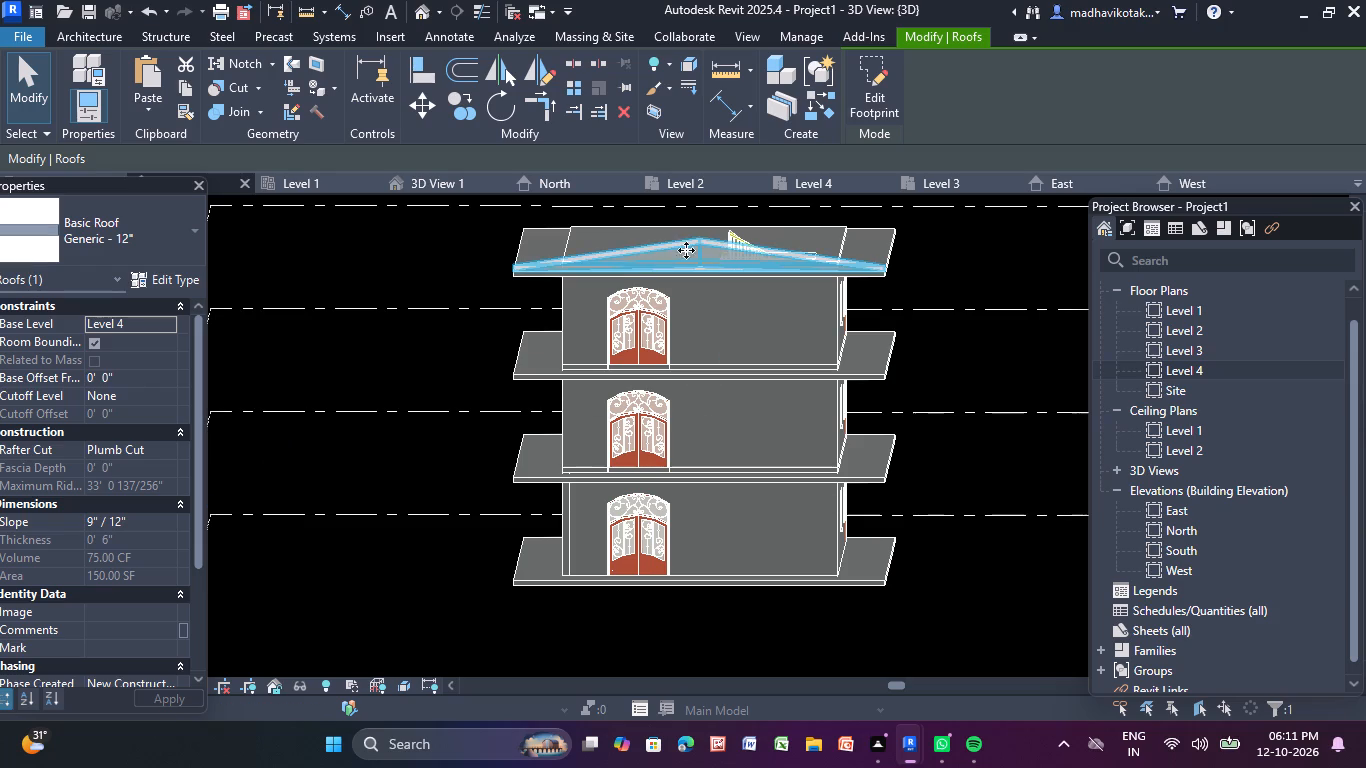
pyautogui.scroll(4, 686, 227)
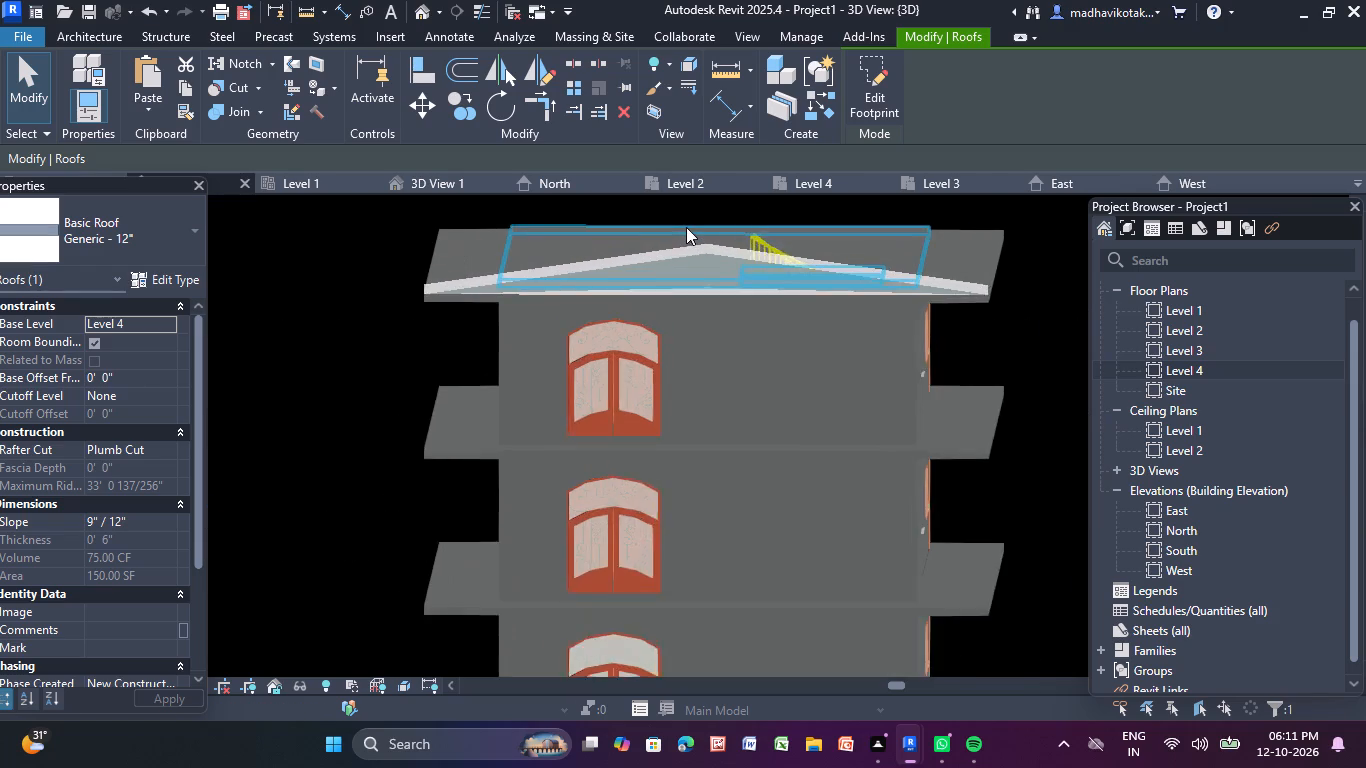
pyautogui.click(669, 273)
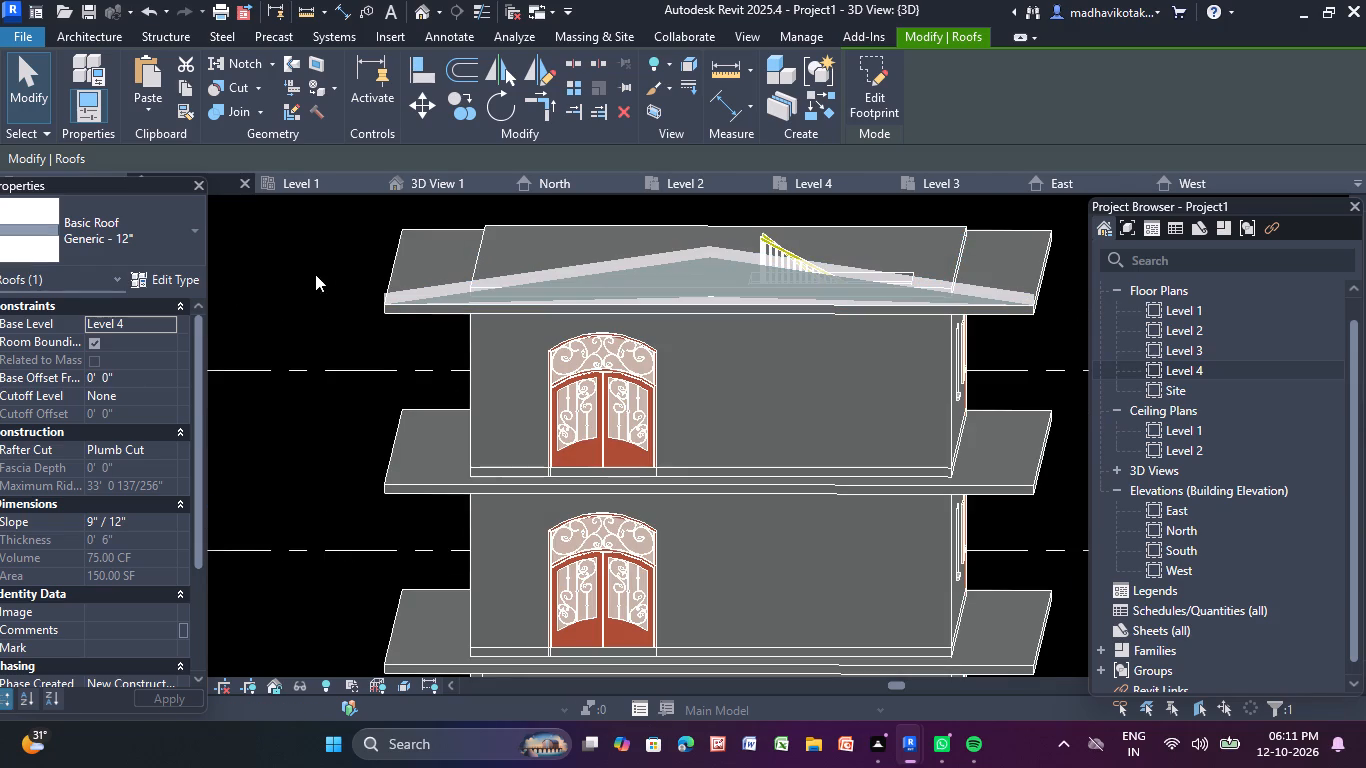
pyautogui.click(145, 269)
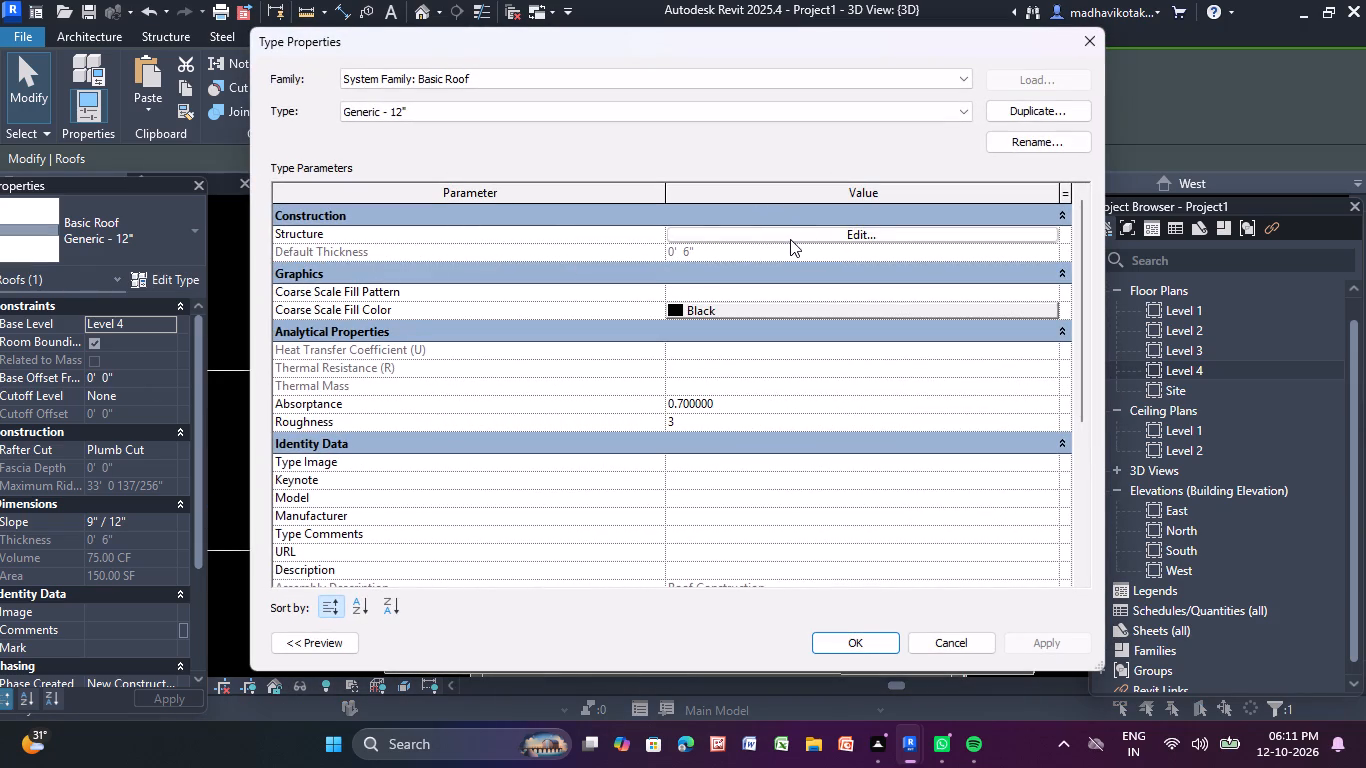
pyautogui.click(790, 243)
pyautogui.click(807, 233)
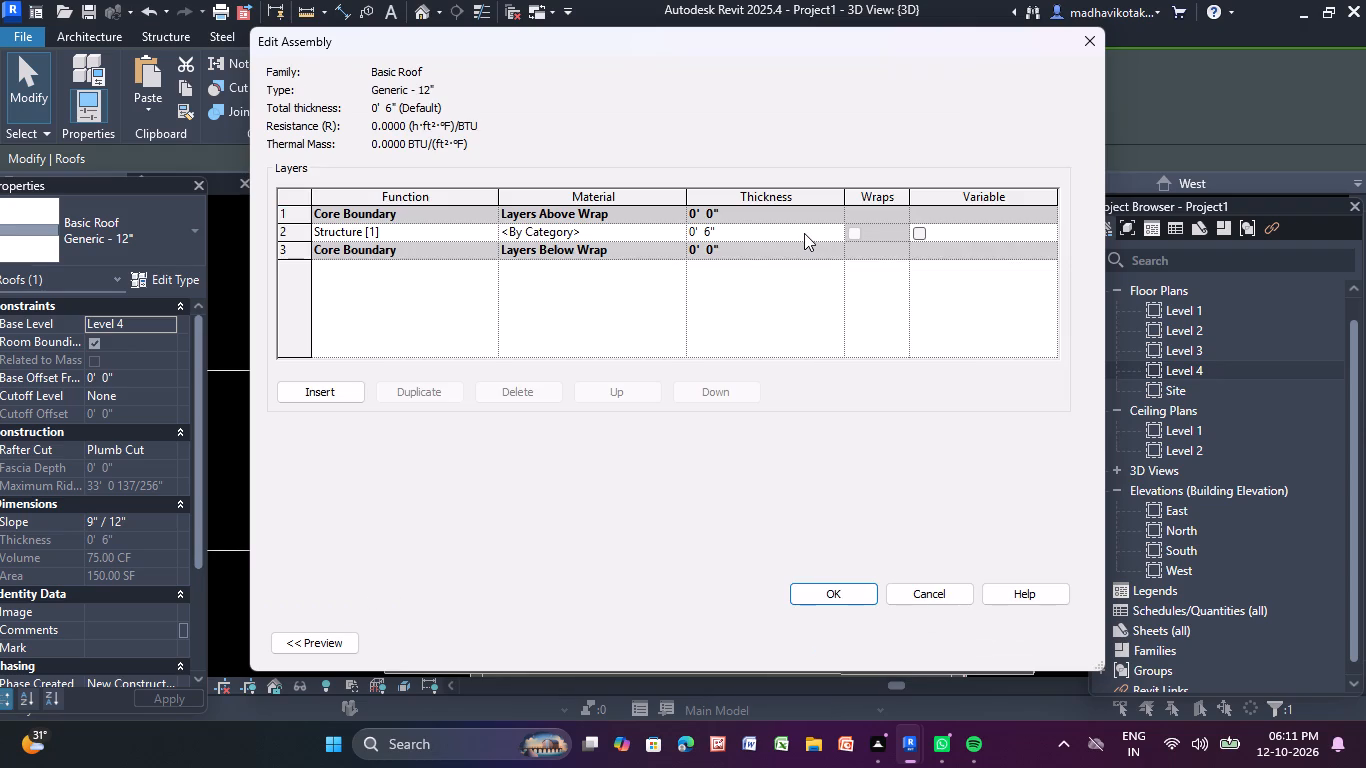
pyautogui.click(834, 598)
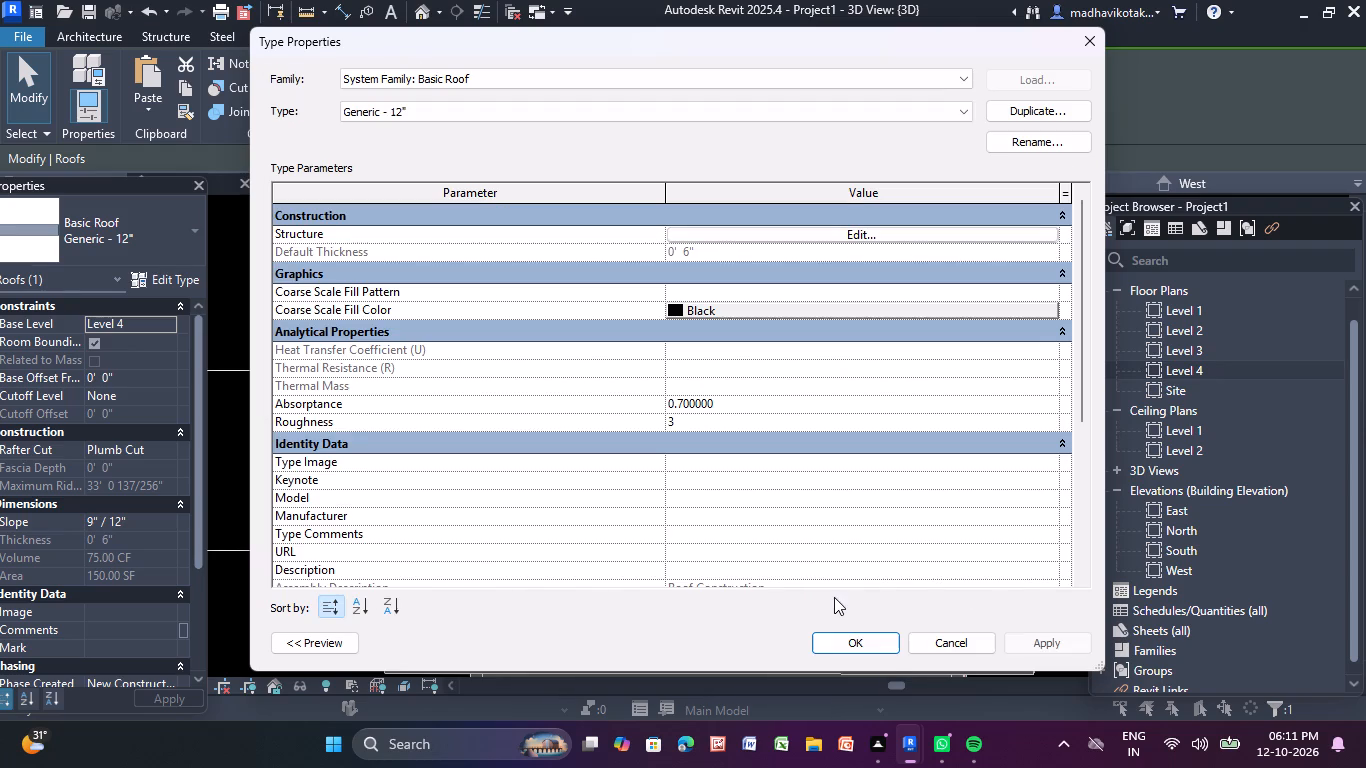
pyautogui.click(1039, 642)
pyautogui.click(831, 643)
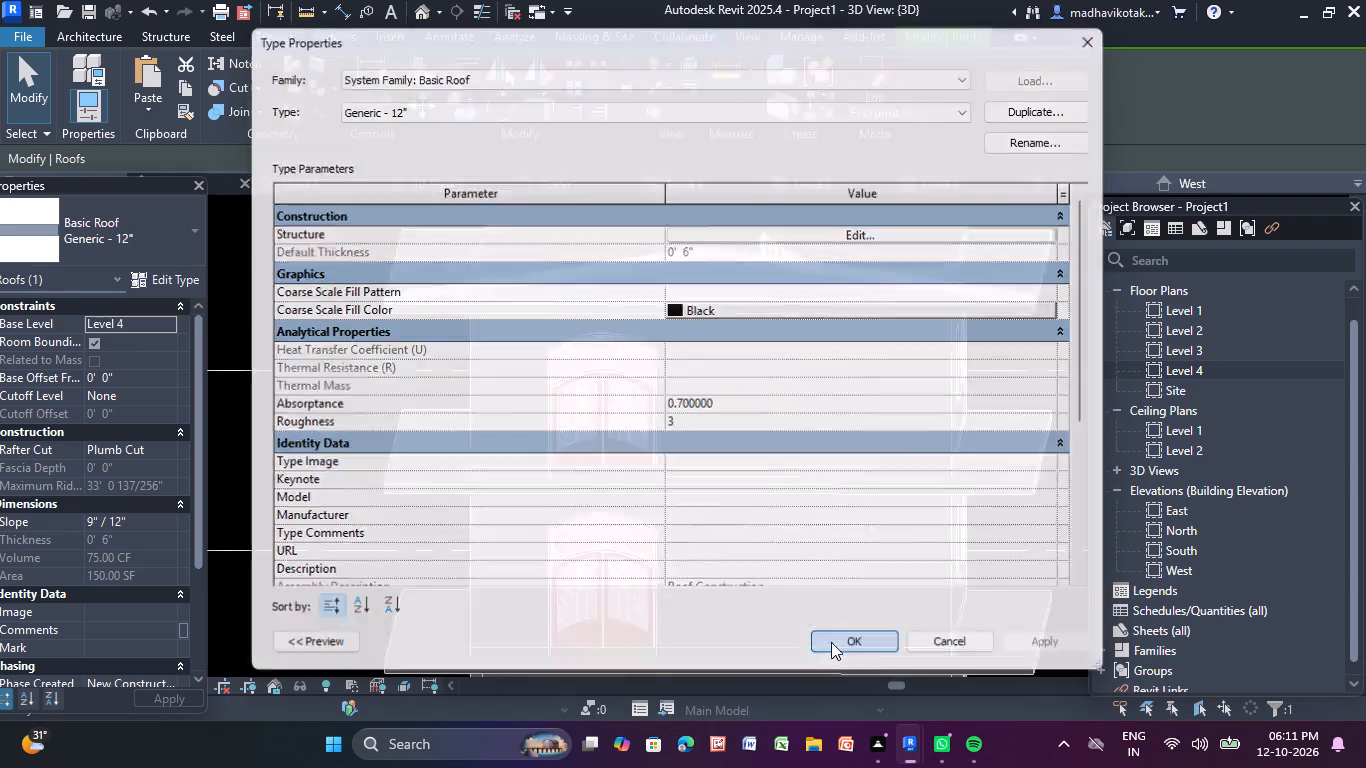
pyautogui.press('Escape')
pyautogui.scroll(-3, 749, 585)
pyautogui.moveTo(746, 576); pyautogui.dragTo(738, 480, button='middle')
pyautogui.moveTo(890, 487); pyautogui.dragTo(889, 471, button='middle')
pyautogui.scroll(-1, 890, 480)
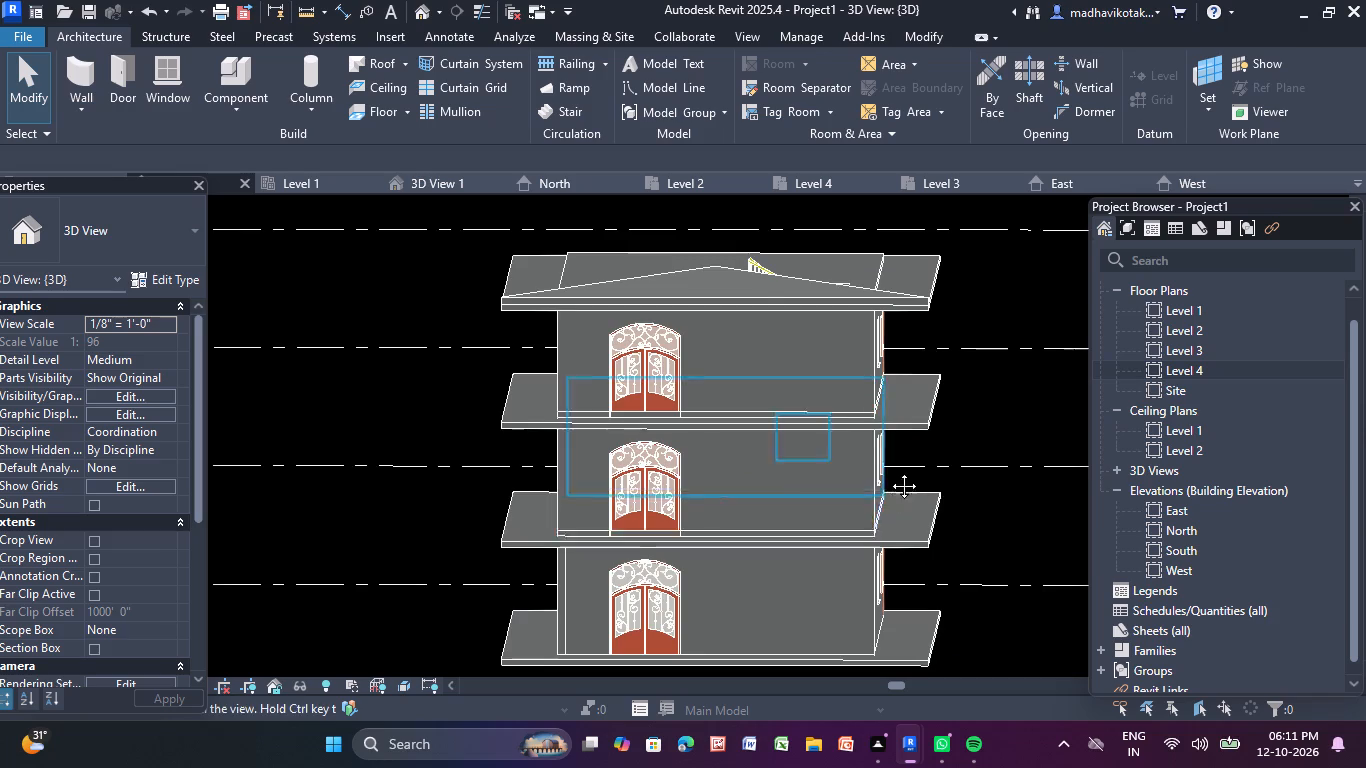
pyautogui.moveTo(889, 471); pyautogui.dragTo(888, 381, button='middle')
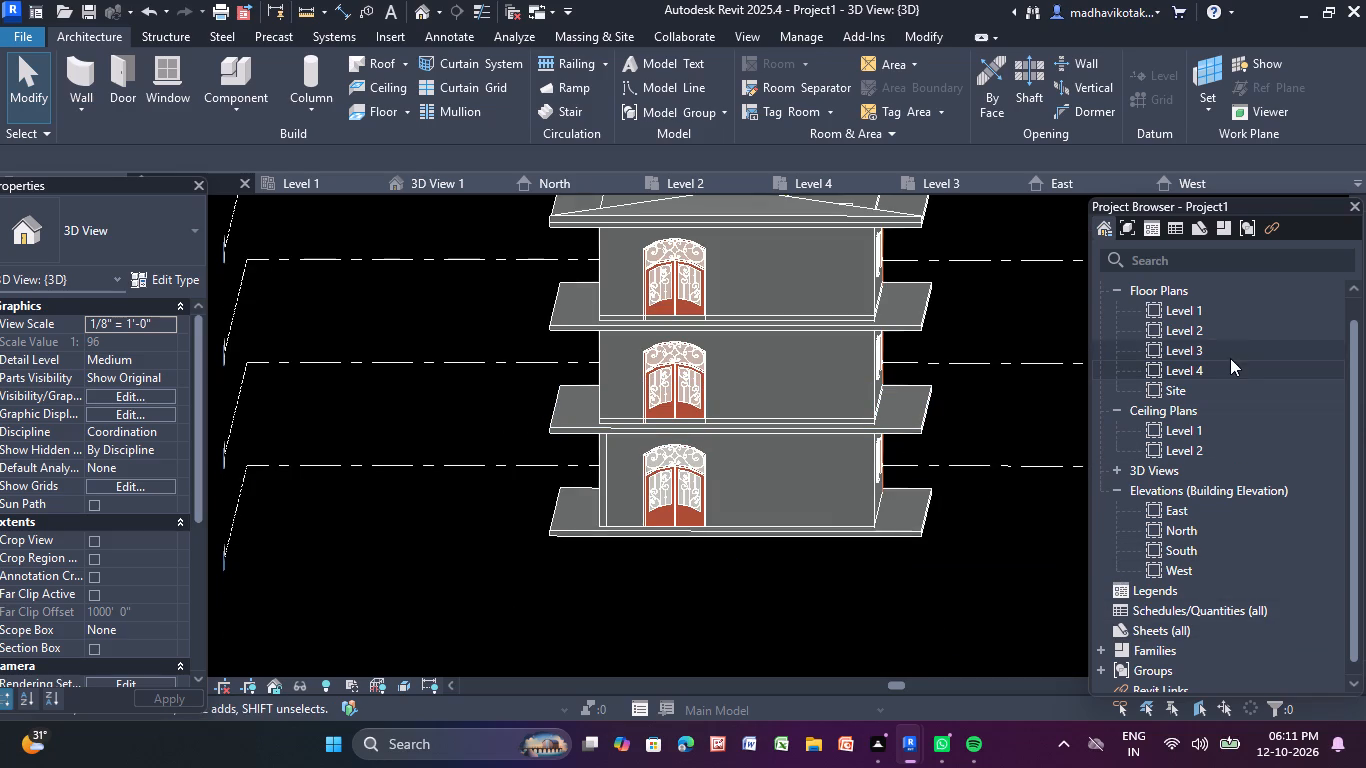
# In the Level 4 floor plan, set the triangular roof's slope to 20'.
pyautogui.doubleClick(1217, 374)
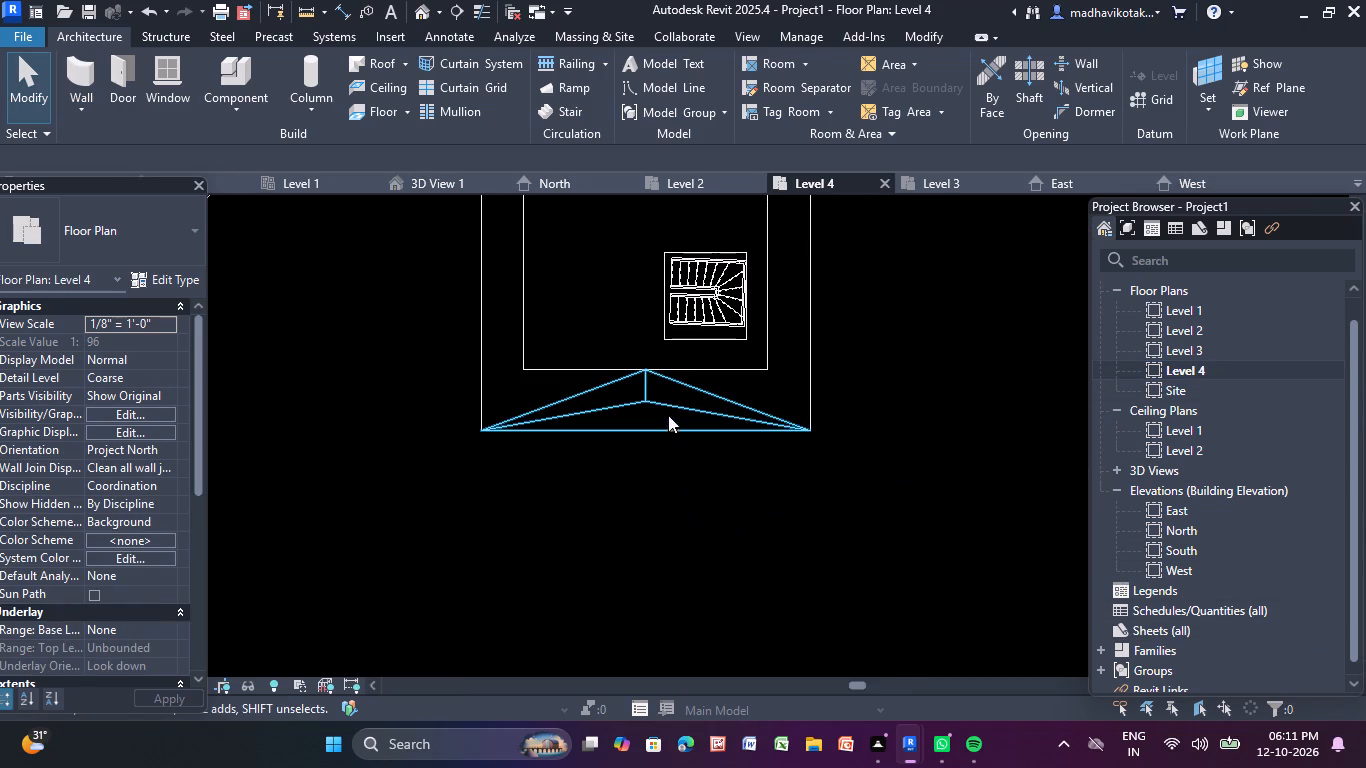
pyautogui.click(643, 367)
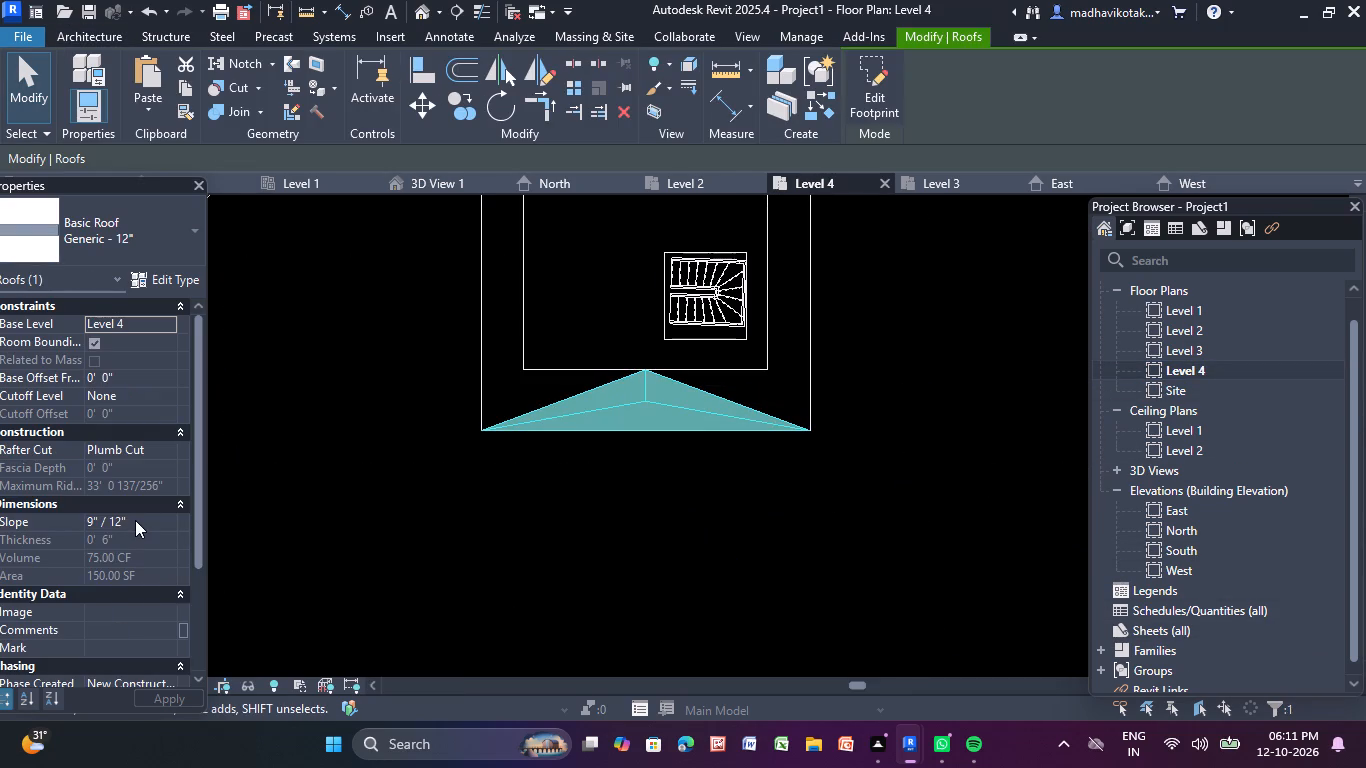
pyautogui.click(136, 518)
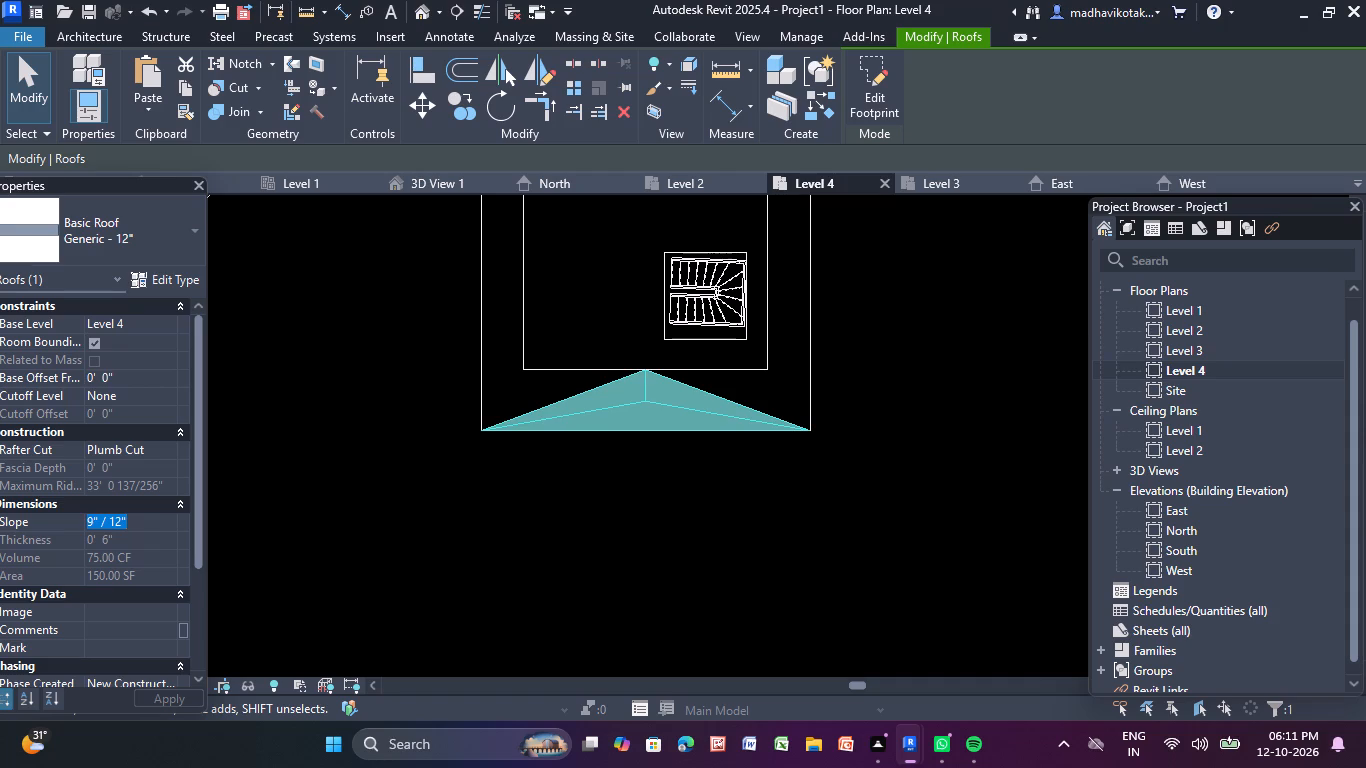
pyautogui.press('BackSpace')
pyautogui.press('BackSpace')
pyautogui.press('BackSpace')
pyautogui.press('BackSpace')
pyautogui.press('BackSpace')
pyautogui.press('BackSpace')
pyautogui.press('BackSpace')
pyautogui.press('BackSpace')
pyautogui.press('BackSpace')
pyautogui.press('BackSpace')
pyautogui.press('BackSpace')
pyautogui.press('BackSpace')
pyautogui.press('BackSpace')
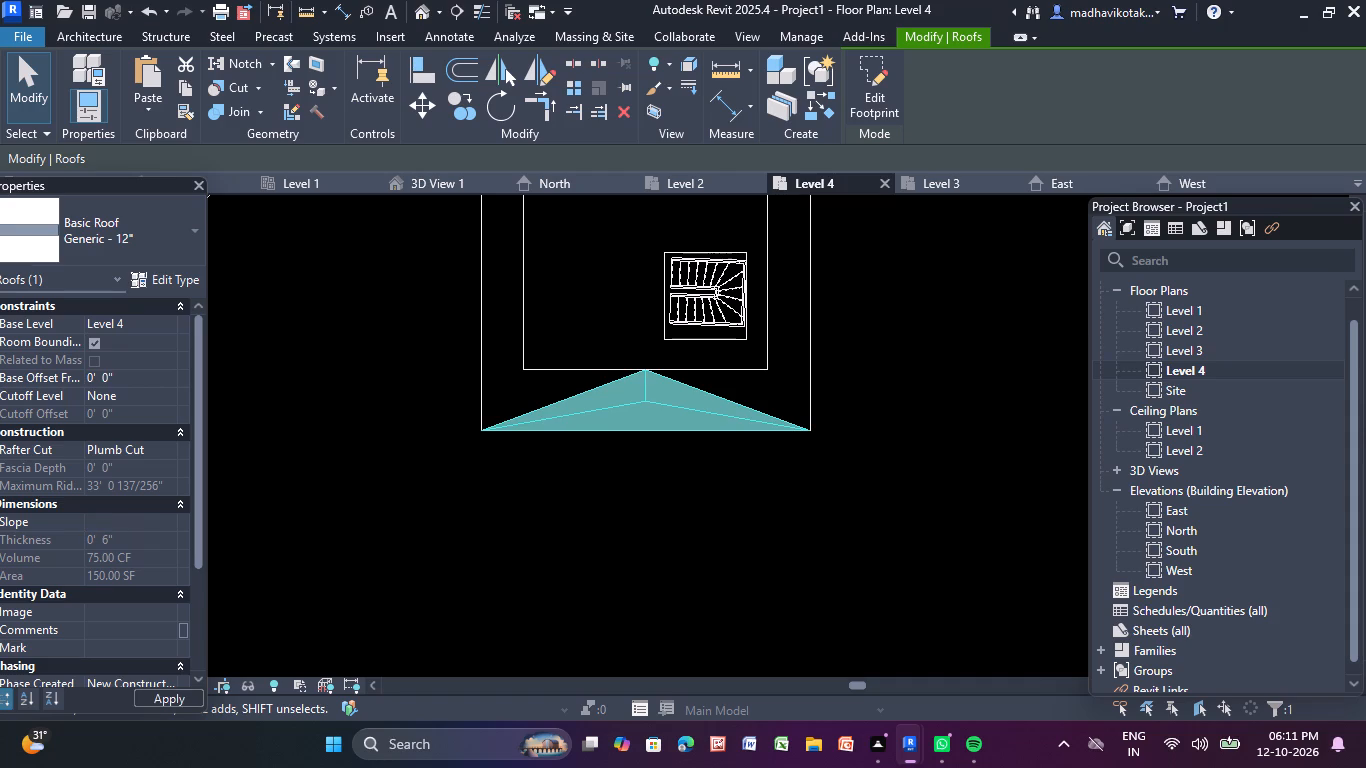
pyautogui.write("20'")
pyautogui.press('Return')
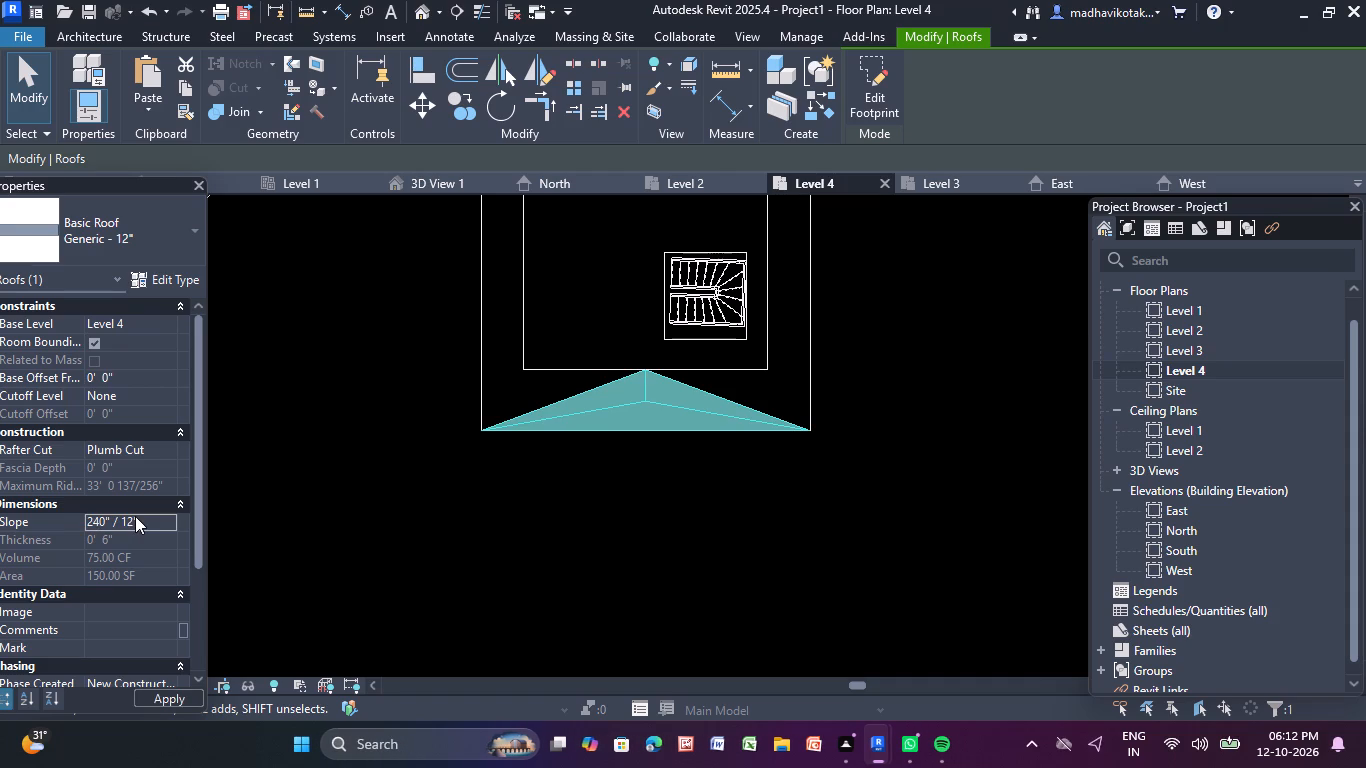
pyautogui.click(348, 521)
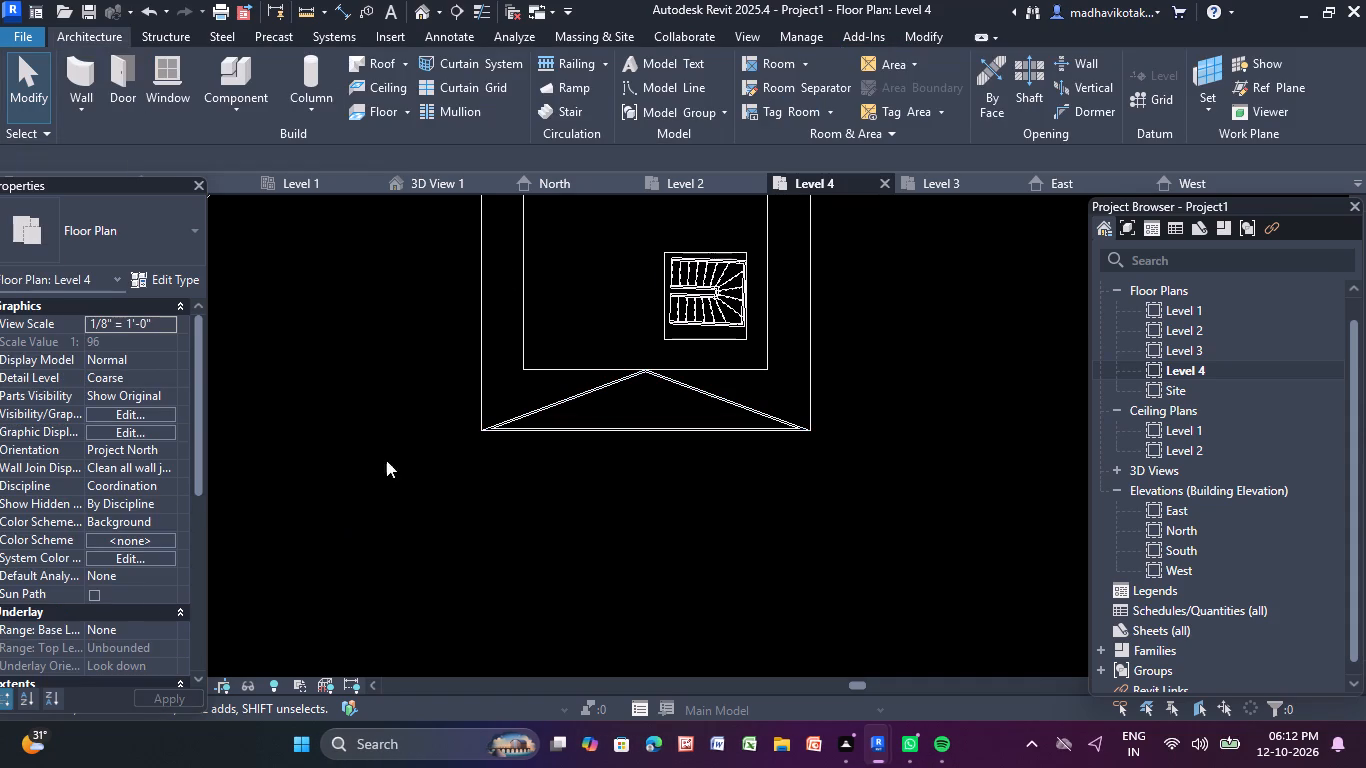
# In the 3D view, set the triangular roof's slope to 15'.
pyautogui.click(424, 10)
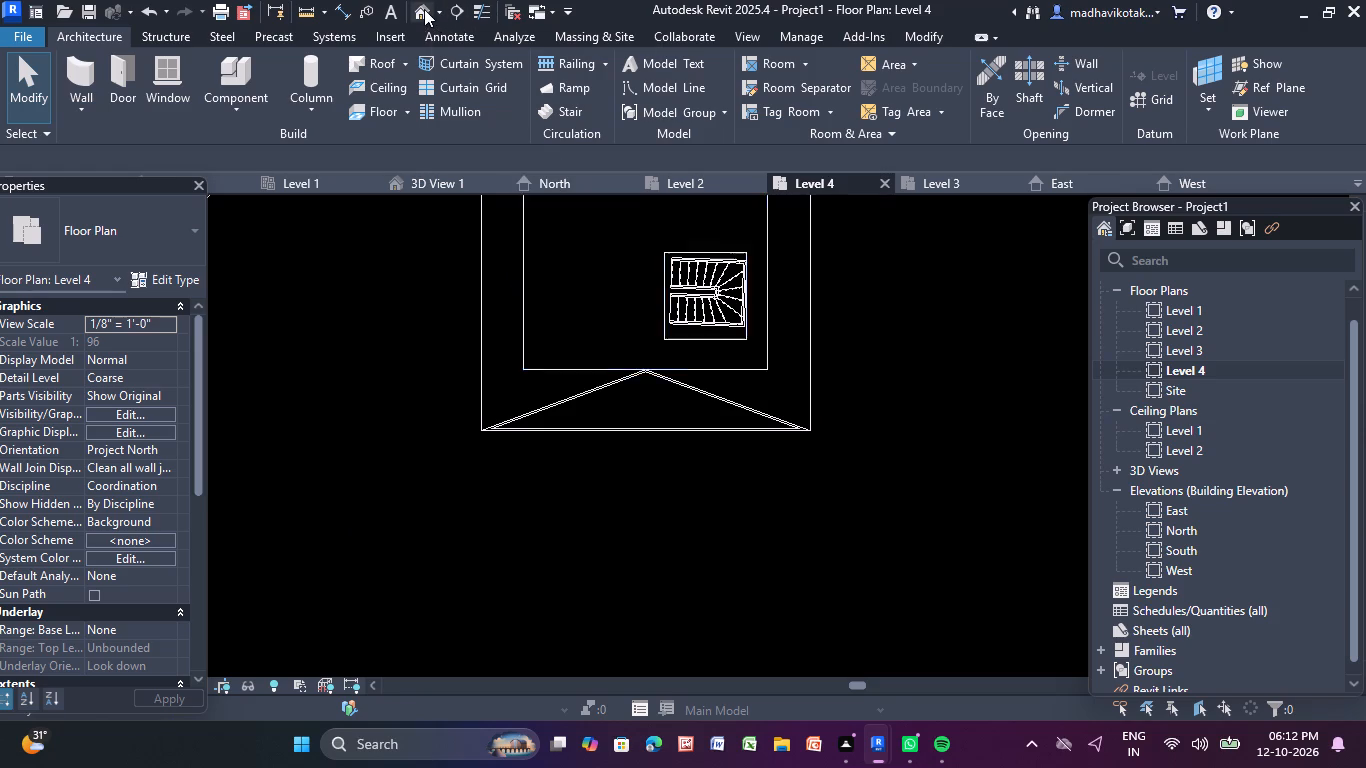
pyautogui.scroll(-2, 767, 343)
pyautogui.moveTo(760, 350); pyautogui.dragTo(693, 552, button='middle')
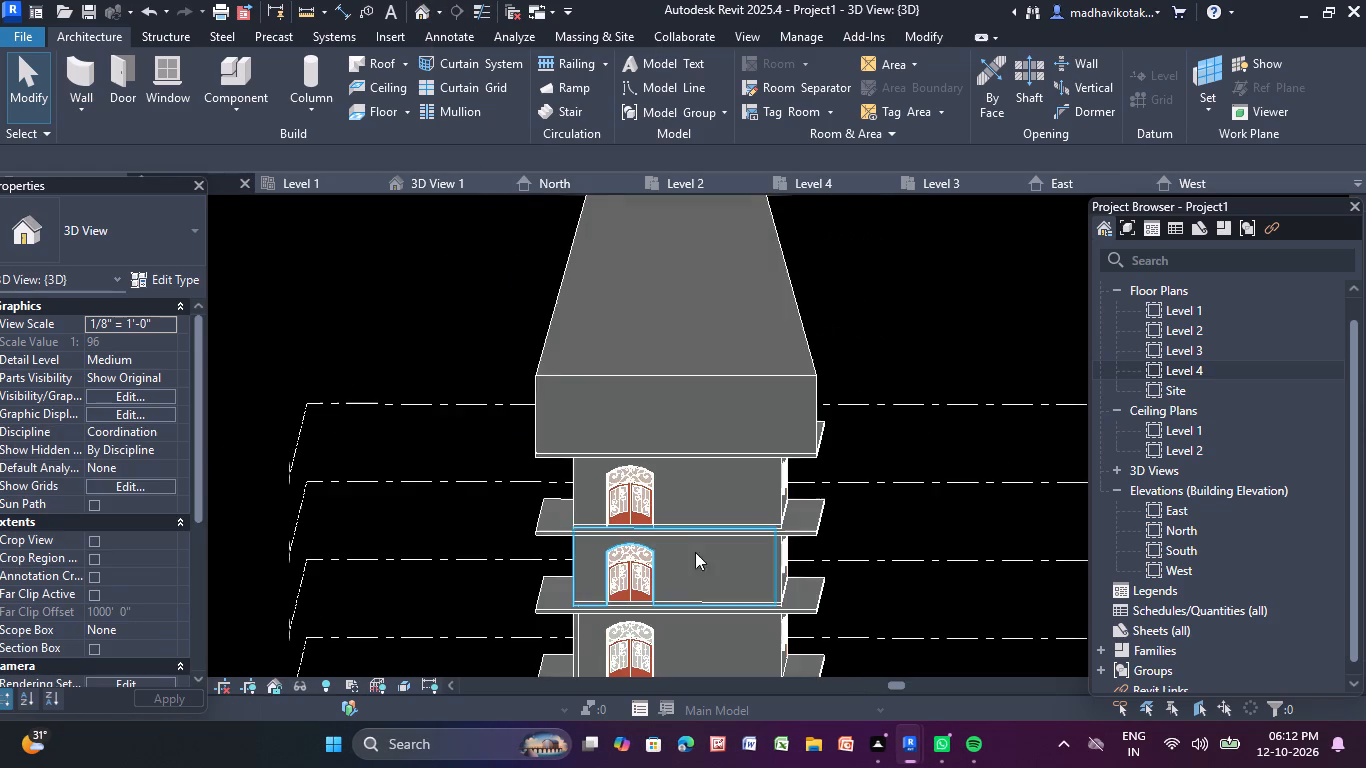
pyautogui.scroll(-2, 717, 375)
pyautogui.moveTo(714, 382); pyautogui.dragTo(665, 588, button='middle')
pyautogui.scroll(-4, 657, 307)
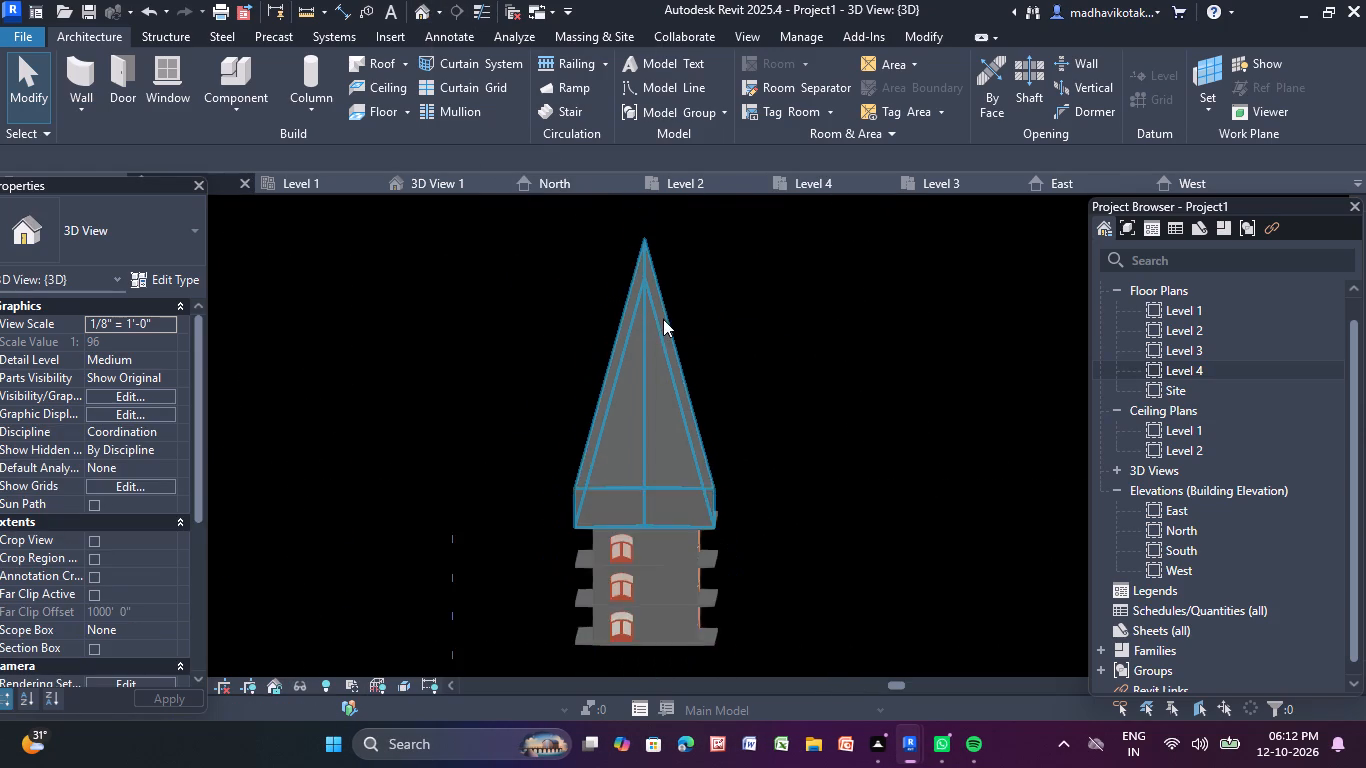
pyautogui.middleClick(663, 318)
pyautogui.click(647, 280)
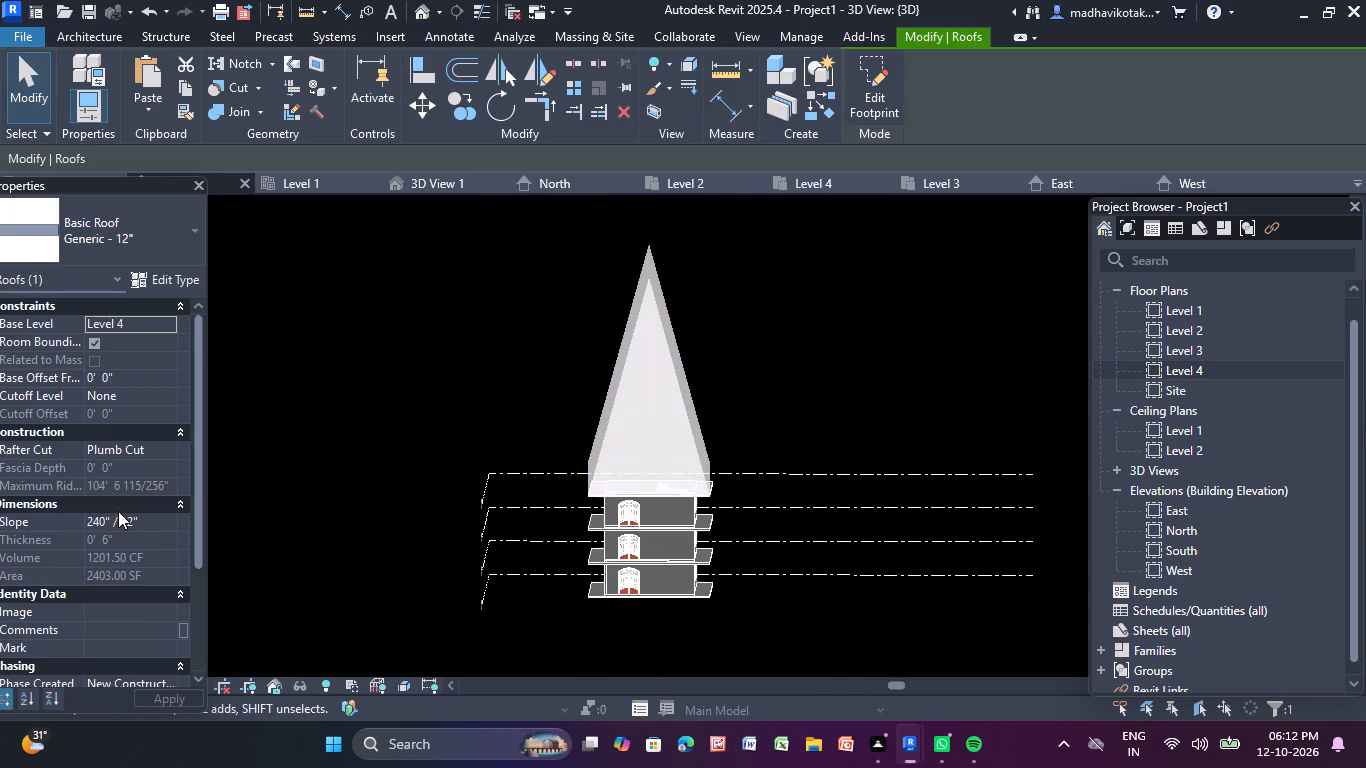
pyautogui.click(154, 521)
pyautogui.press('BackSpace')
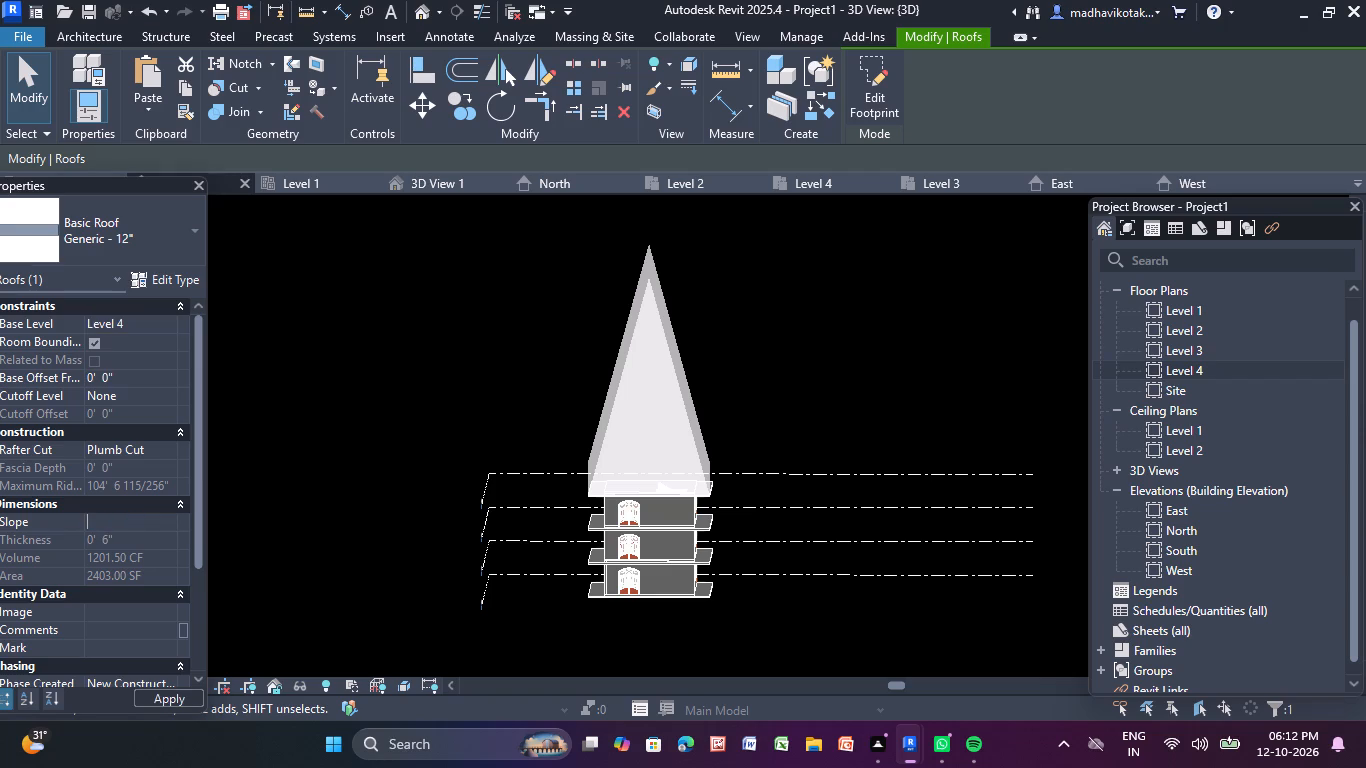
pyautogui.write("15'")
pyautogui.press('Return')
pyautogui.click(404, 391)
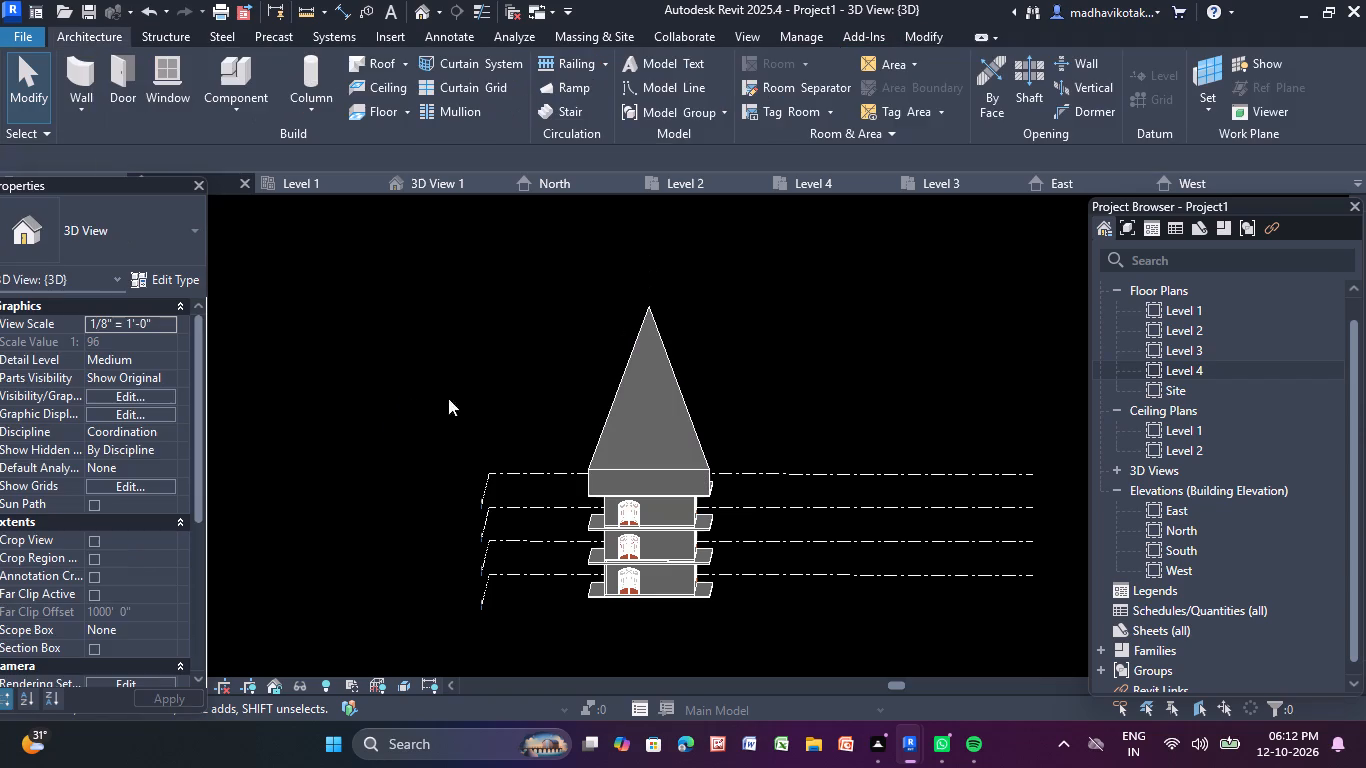
# Set the triangular roof's slope to 10'.
pyautogui.click(618, 394)
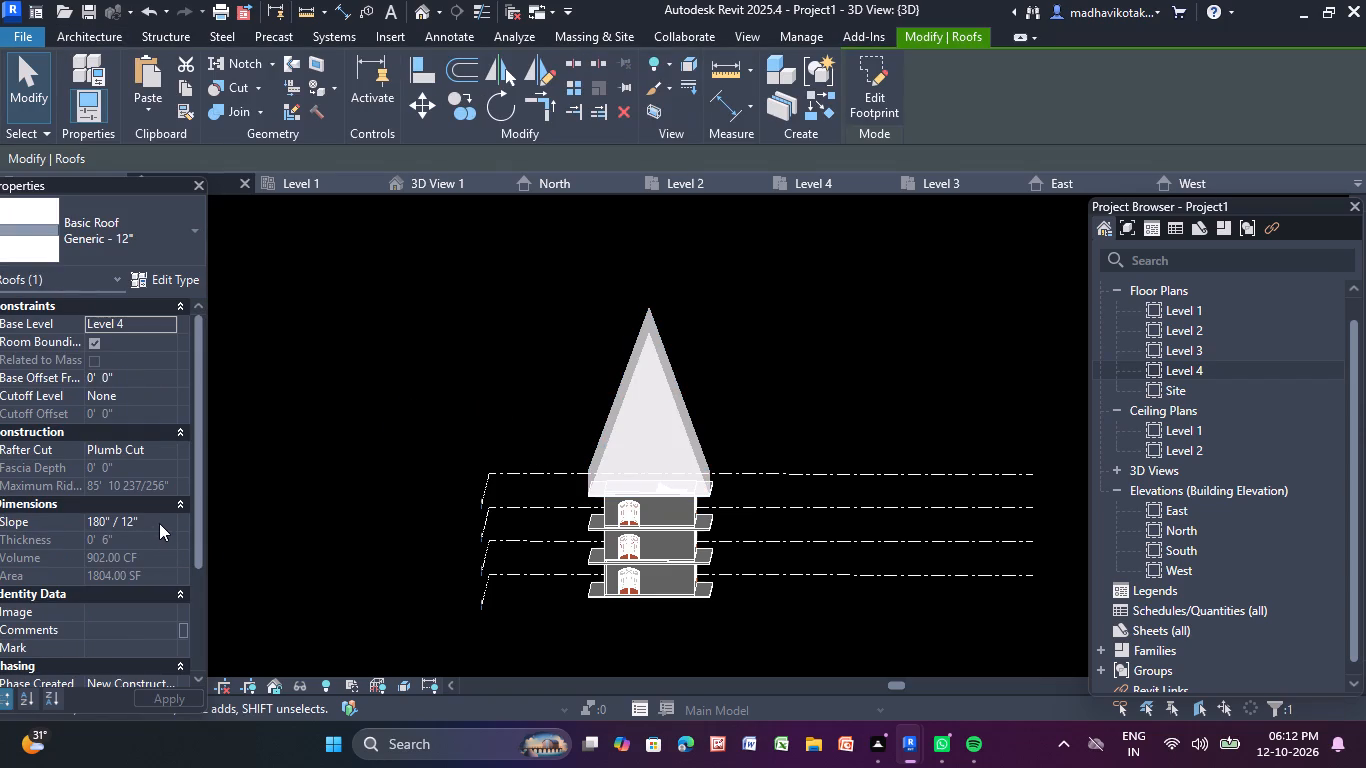
pyautogui.click(159, 523)
pyautogui.press('BackSpace')
pyautogui.press('BackSpace')
pyautogui.press('BackSpace')
pyautogui.write("10'")
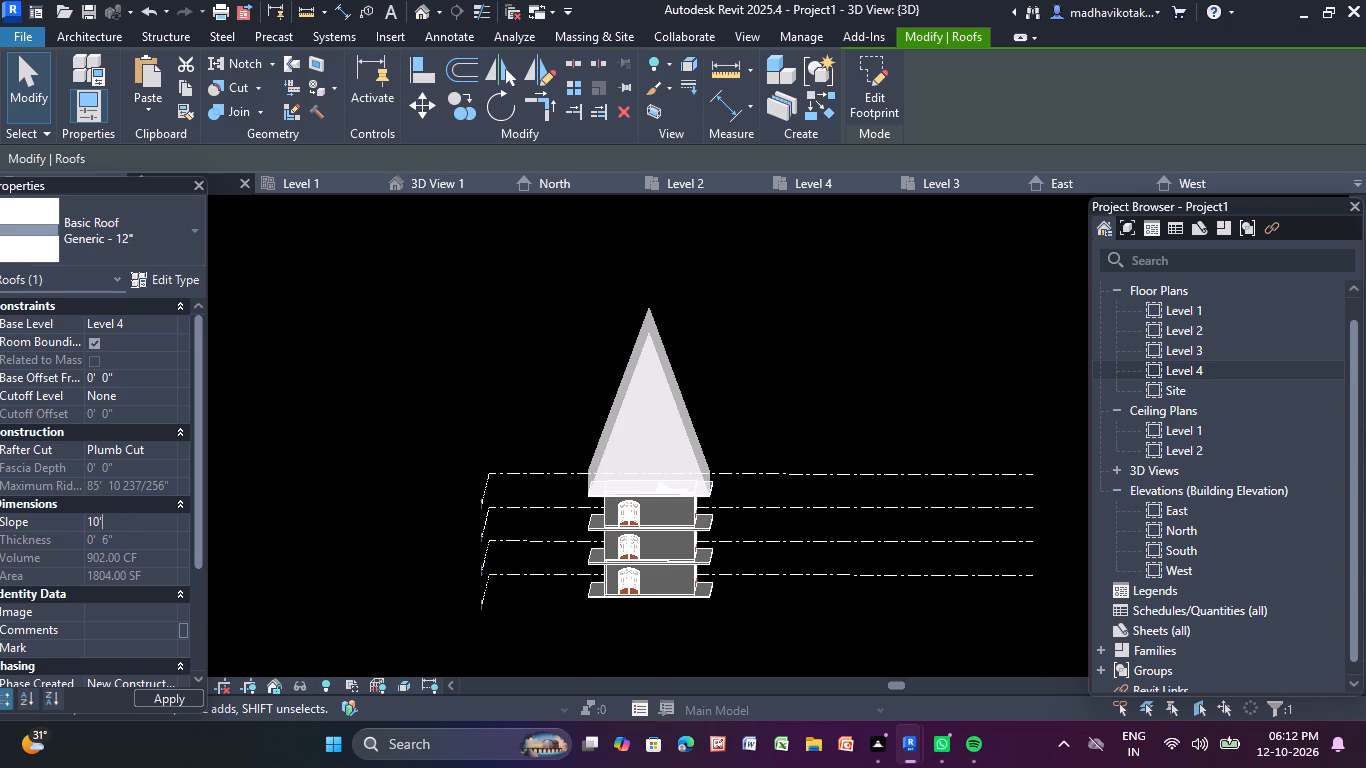
pyautogui.click(470, 389)
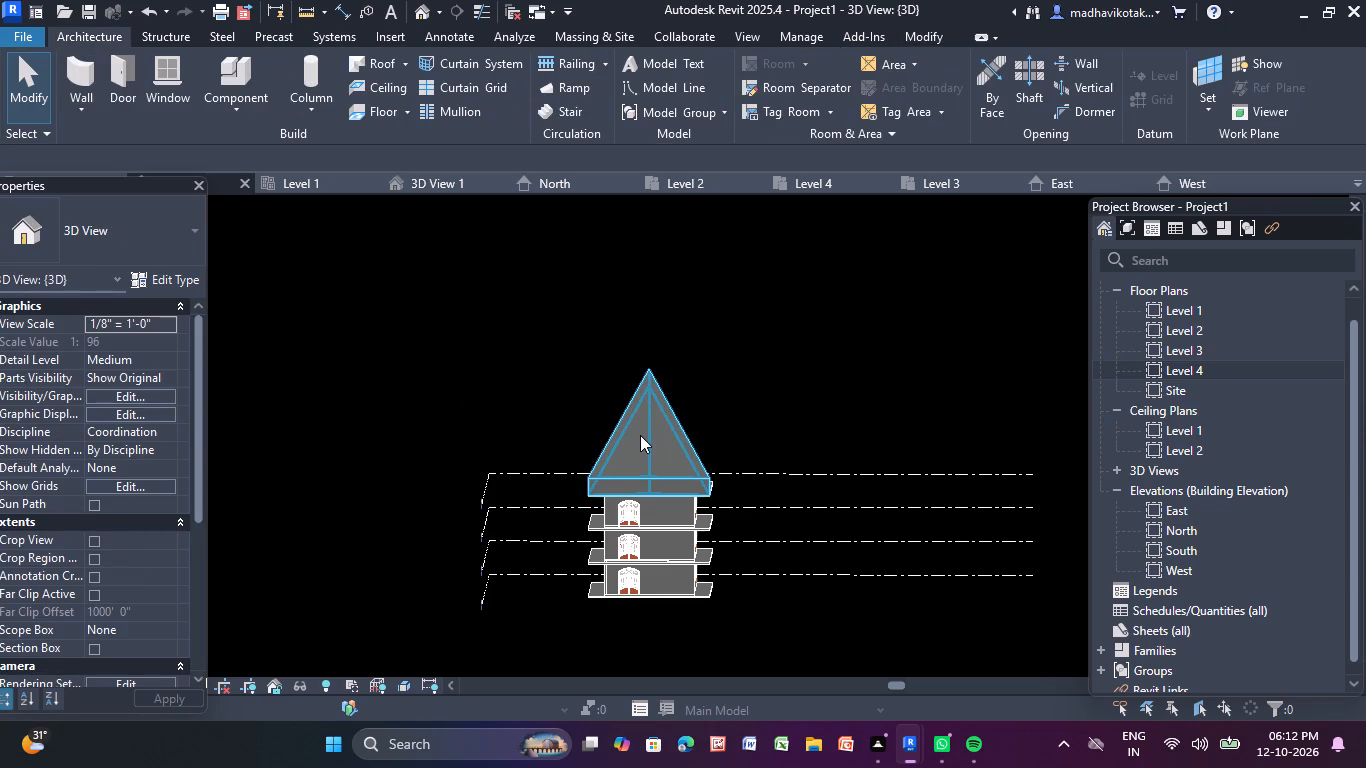
# Undo the last three slope changes made to the triangular roof at Level 4.
pyautogui.scroll(5, 645, 433)
pyautogui.click(640, 388)
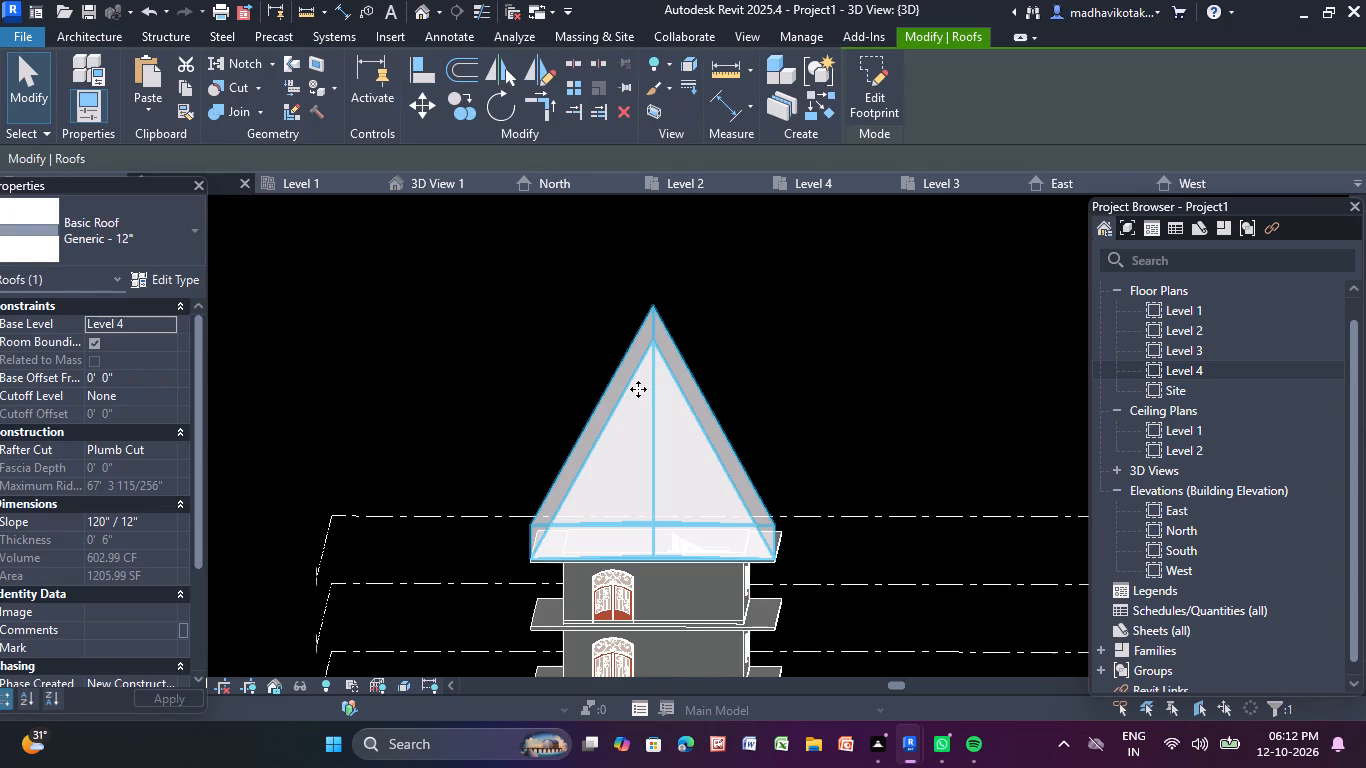
pyautogui.hotkey('ctrl', 'z')
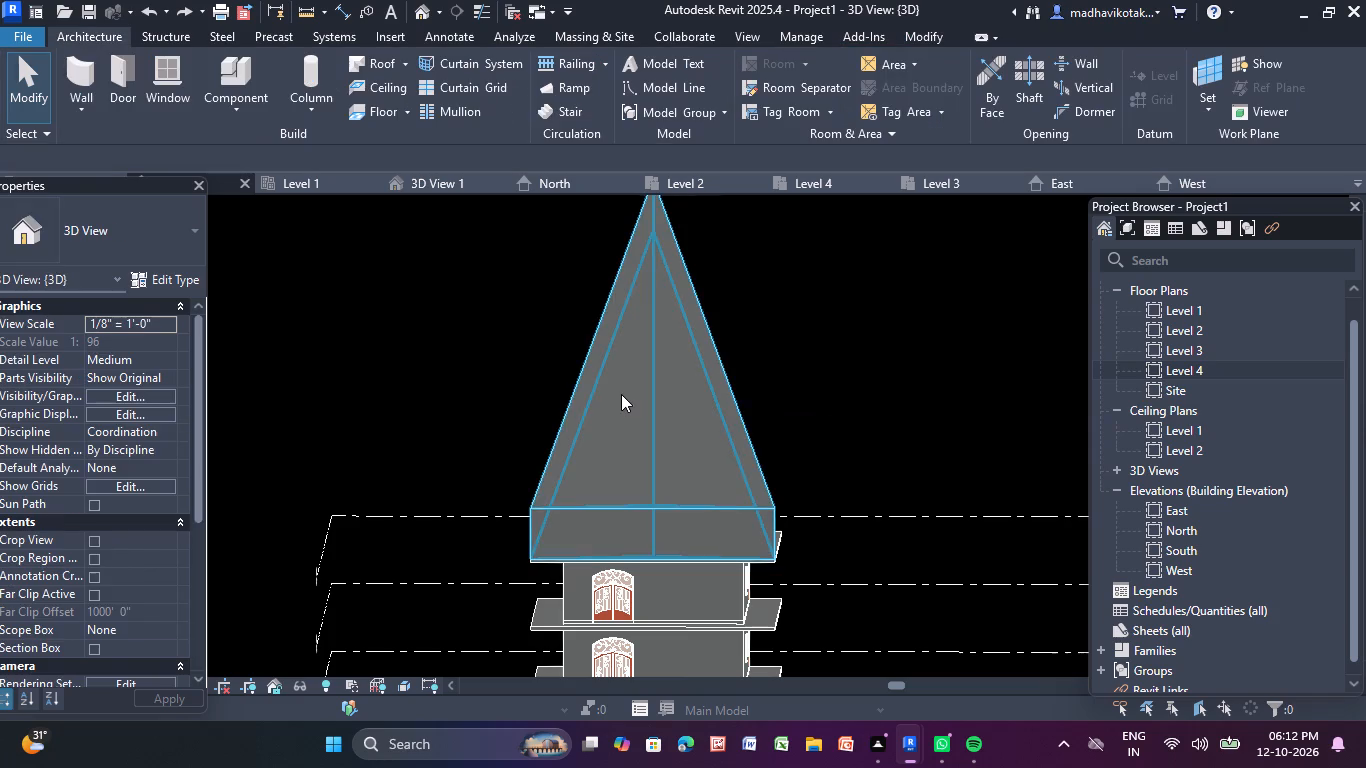
pyautogui.hotkey('ctrl', 'z')
pyautogui.hotkey('ctrl', 'z')
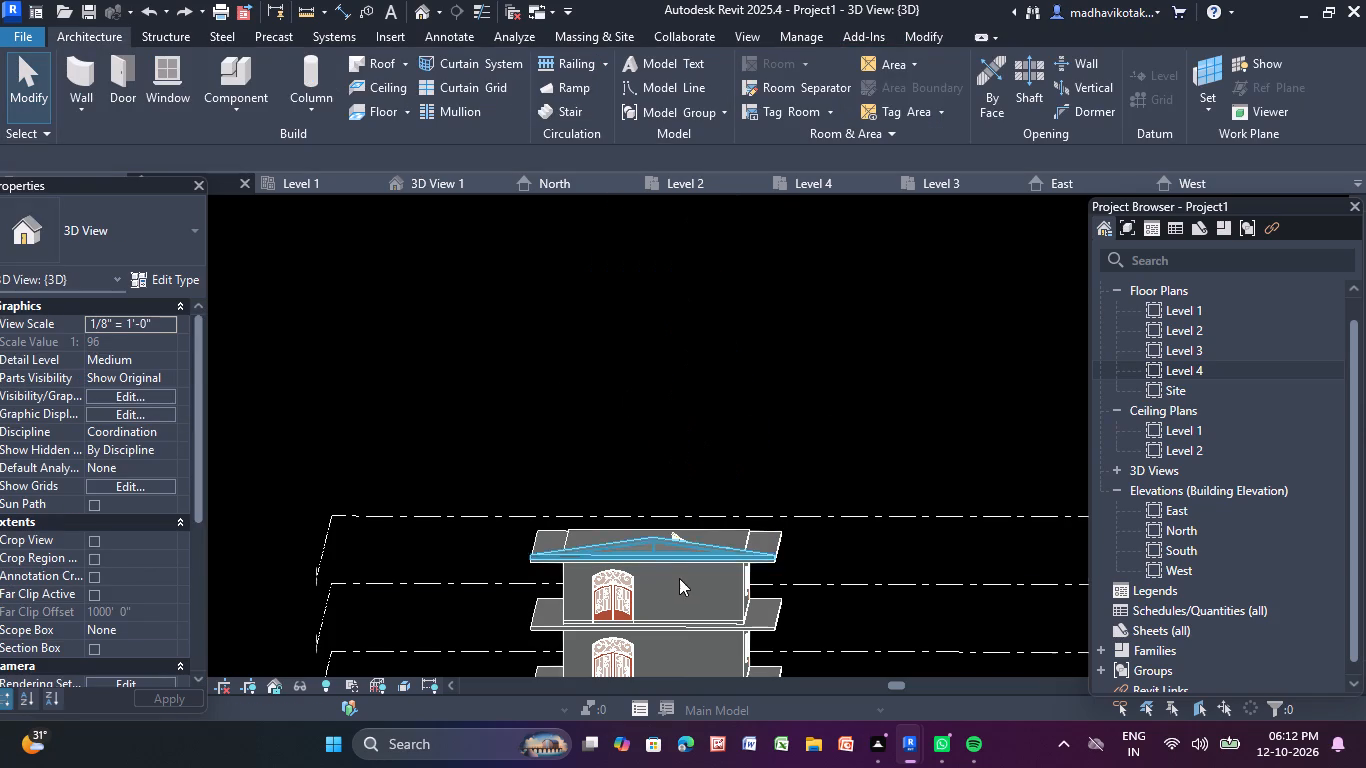
# Examine the triangular roof, the floor slabs and the building's door end from several angles in the 3D view.
pyautogui.scroll(9, 685, 567)
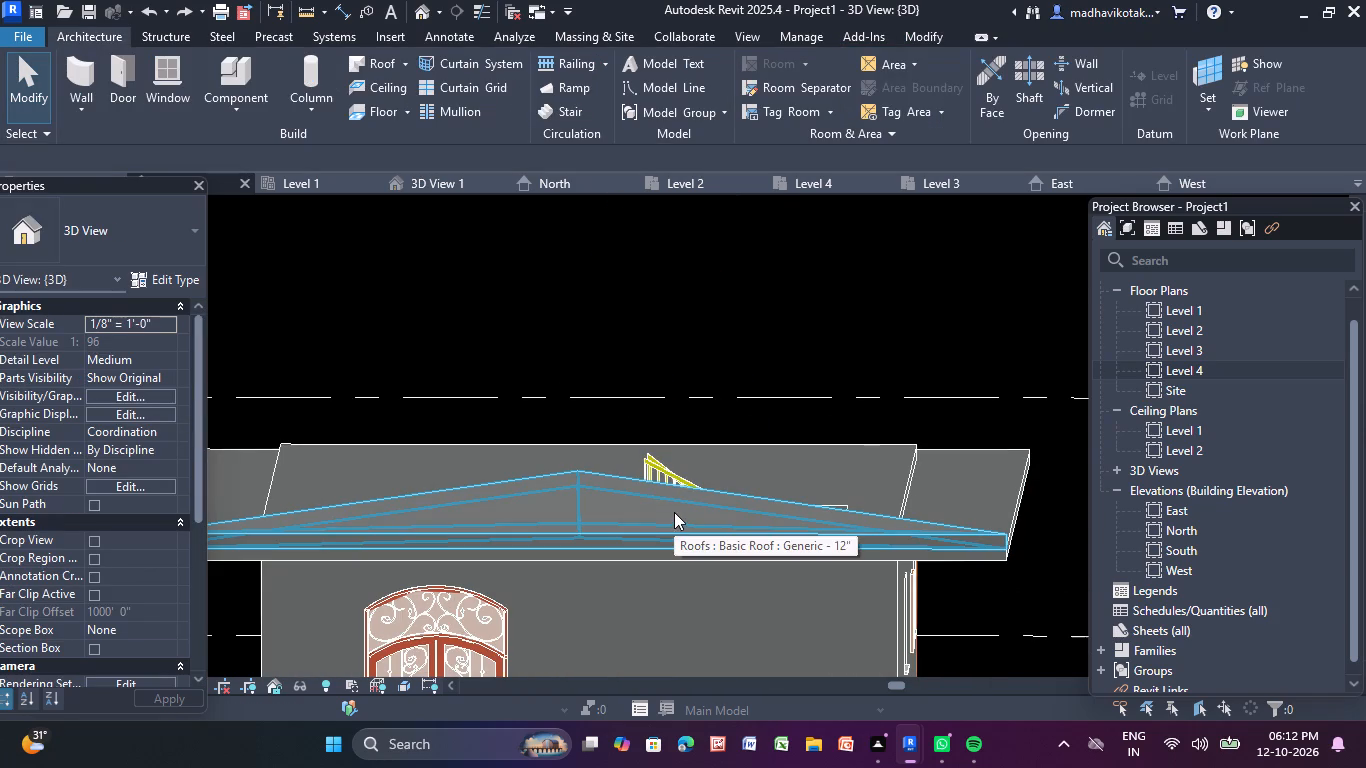
pyautogui.moveTo(674, 511); pyautogui.dragTo(696, 310, button='middle')
pyautogui.scroll(-5, 726, 314)
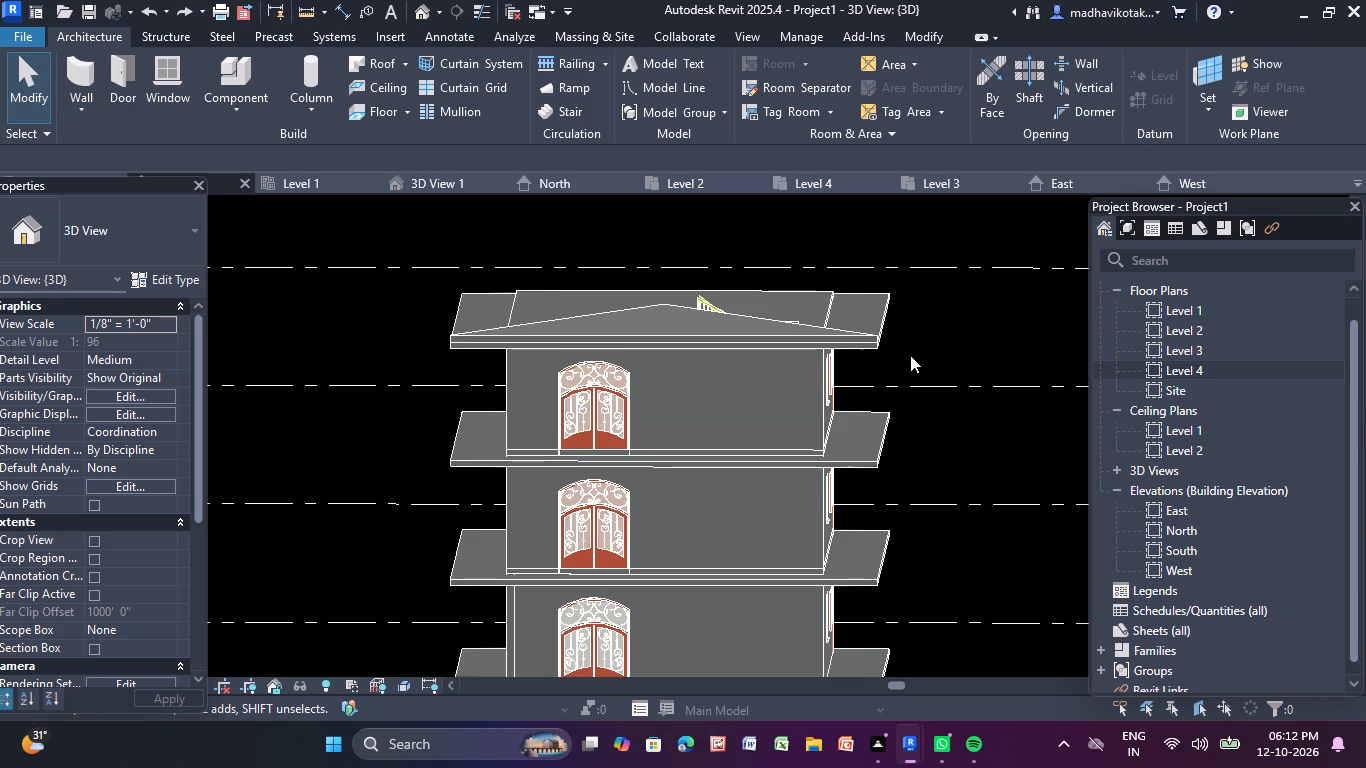
pyautogui.scroll(3, 710, 318)
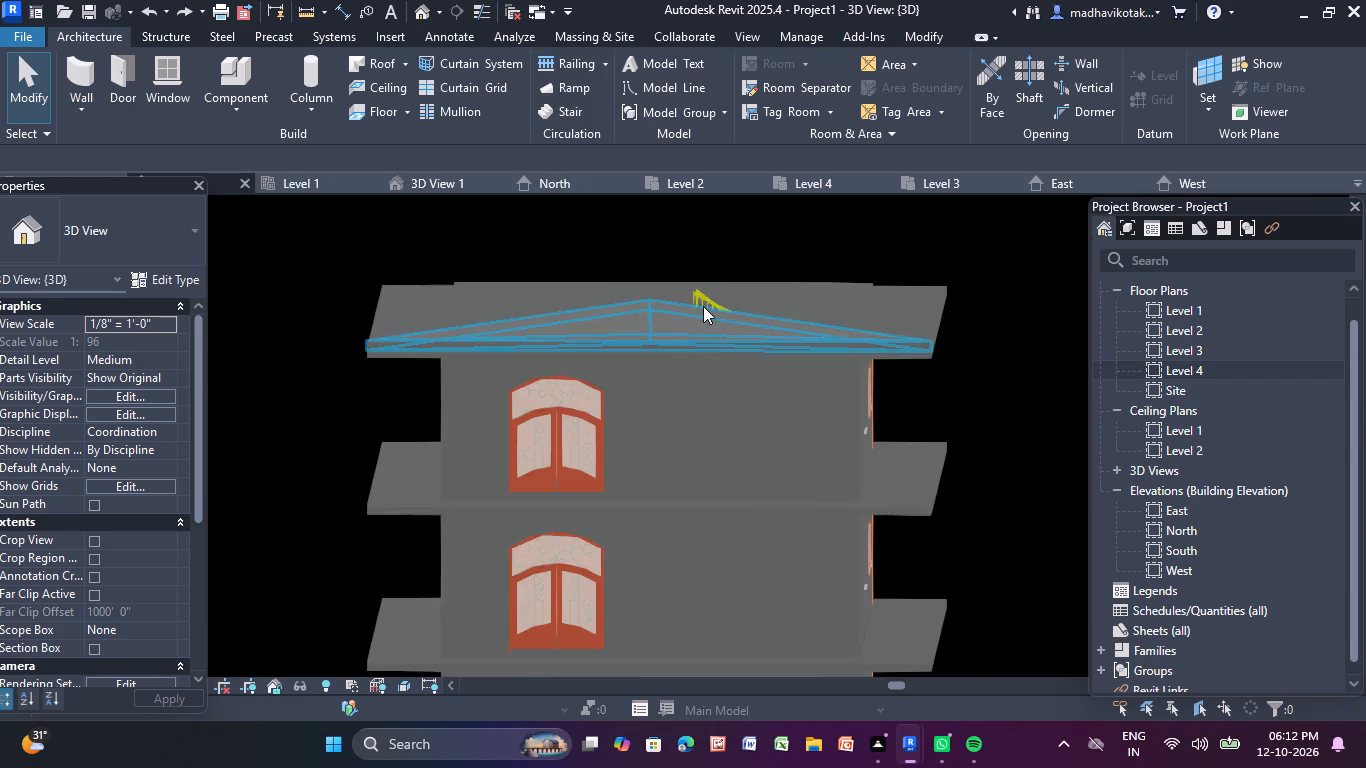
pyautogui.click(636, 314)
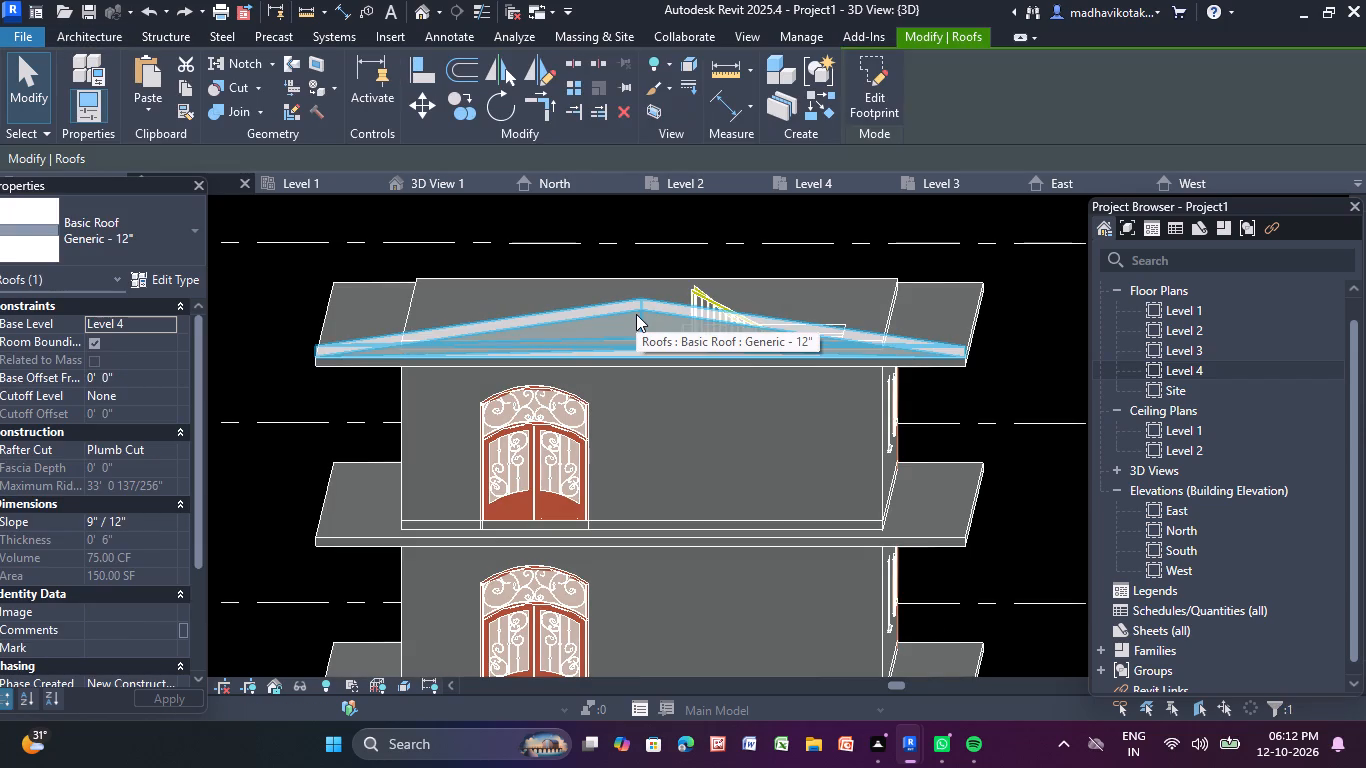
pyautogui.scroll(-2, 633, 314)
pyautogui.press('Escape')
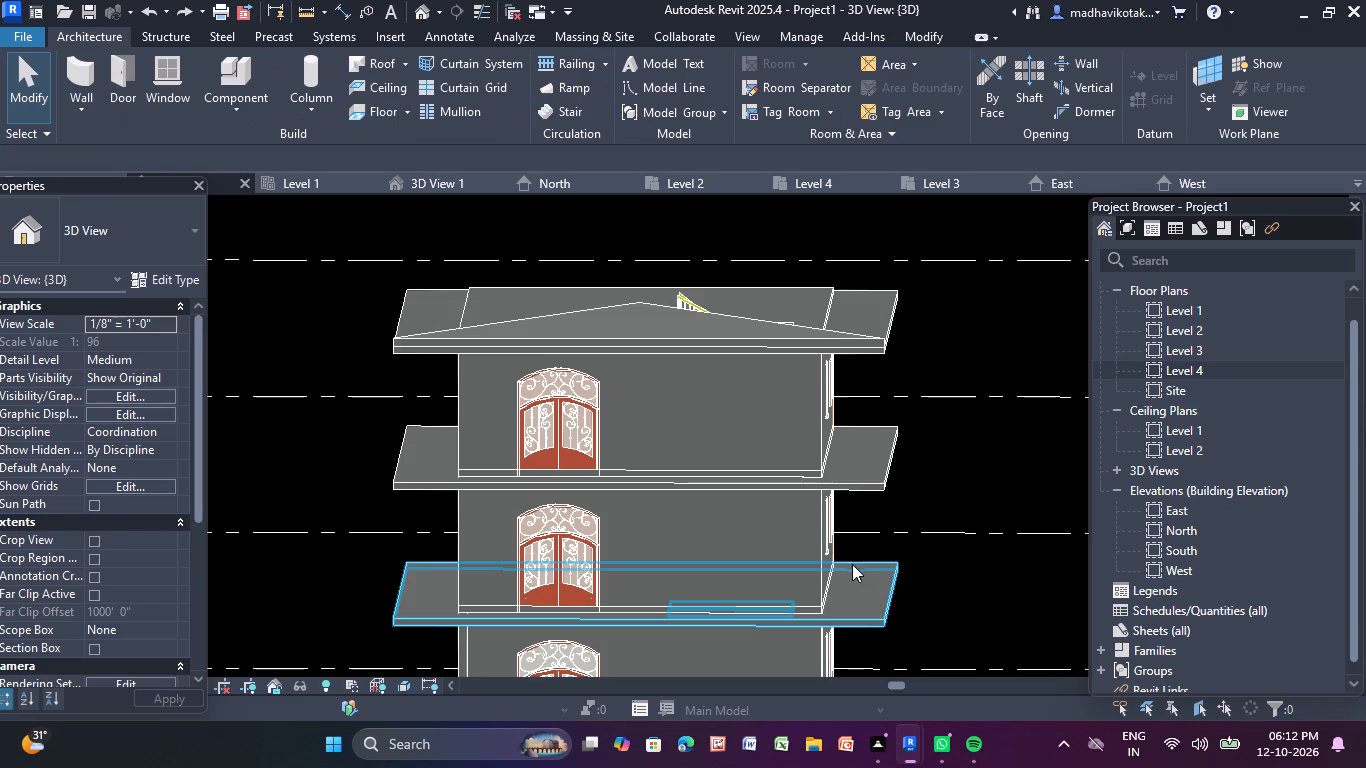
pyautogui.scroll(-3, 887, 559)
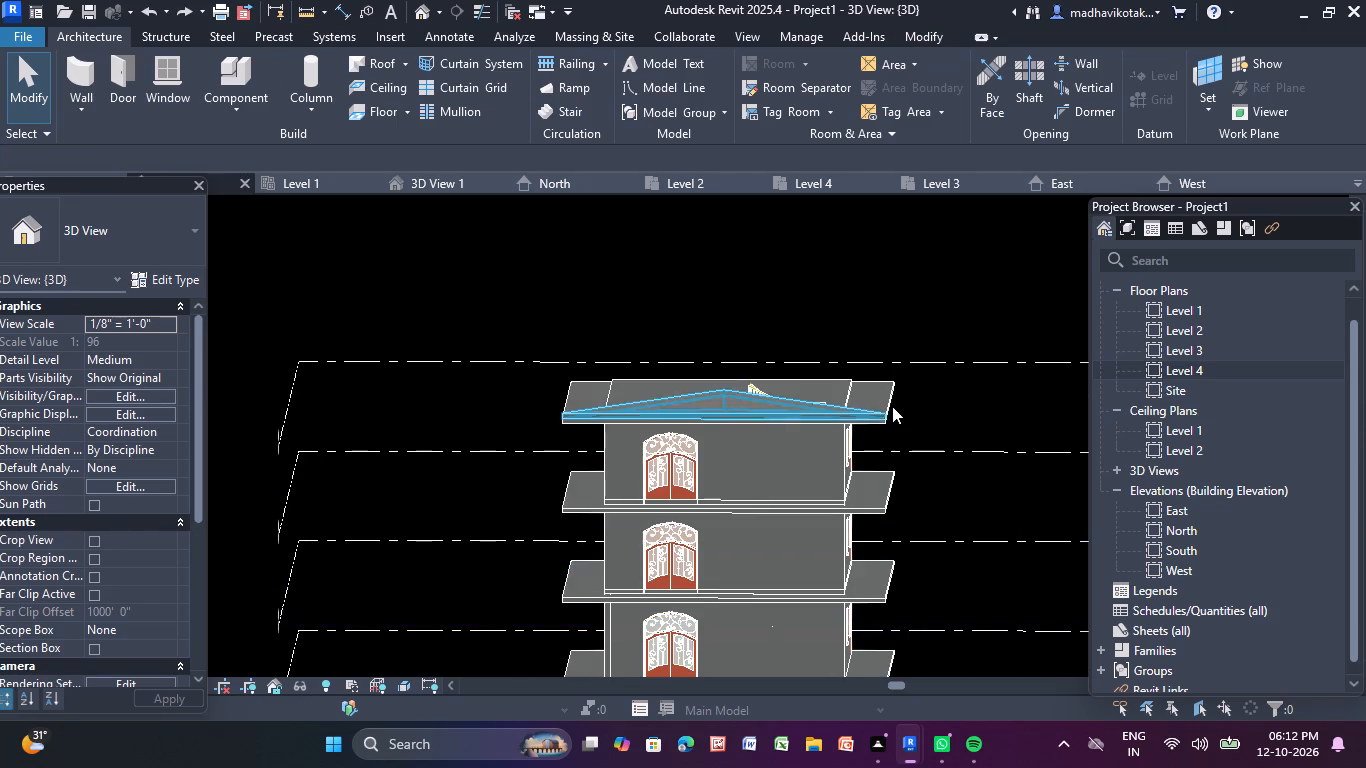
pyautogui.keyDown('shift'); pyautogui.moveTo(945, 484); pyautogui.dragTo(1108, 464, button='middle'); pyautogui.keyUp('shift')
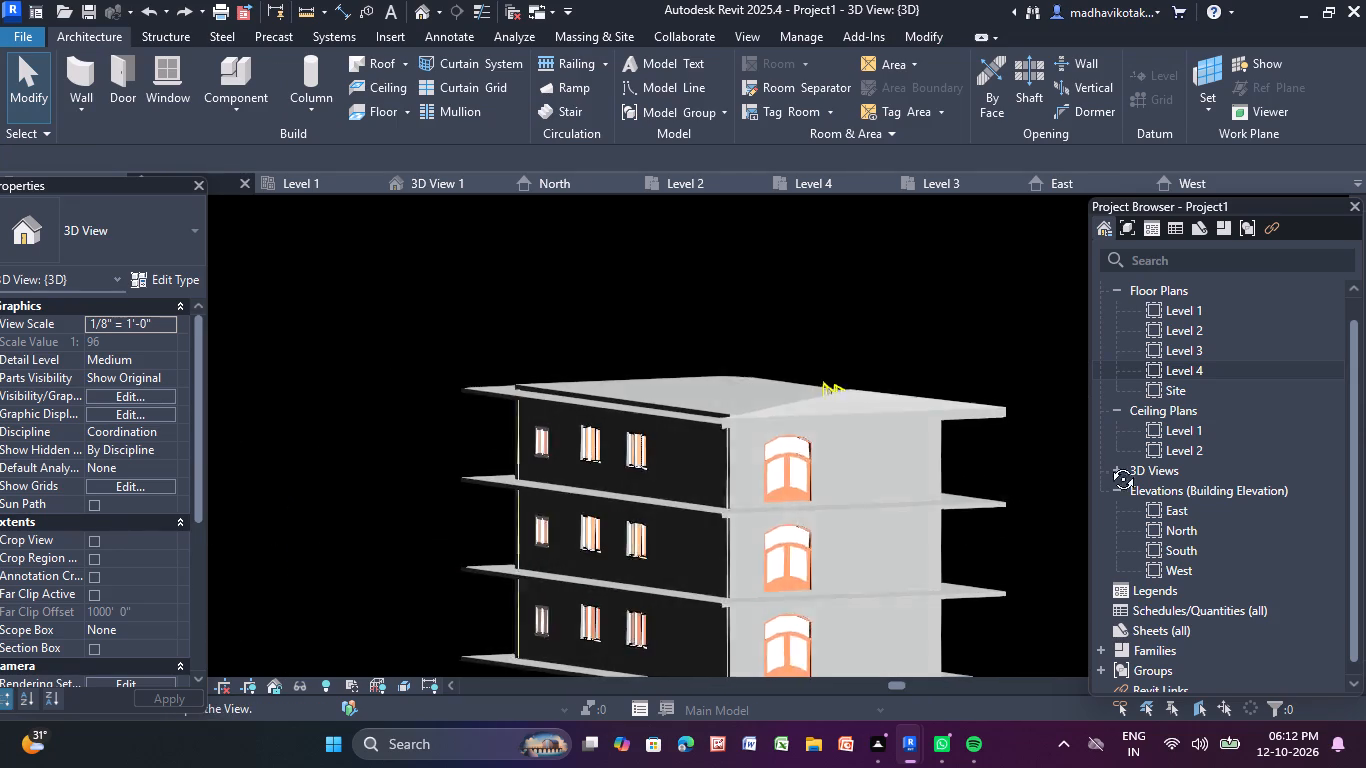
pyautogui.keyDown('shift'); pyautogui.moveTo(1108, 464); pyautogui.dragTo(1158, 465, button='middle'); pyautogui.keyUp('shift')
pyautogui.scroll(6, 996, 401)
pyautogui.scroll(-1, 980, 411)
pyautogui.moveTo(944, 437); pyautogui.dragTo(896, 426, button='middle')
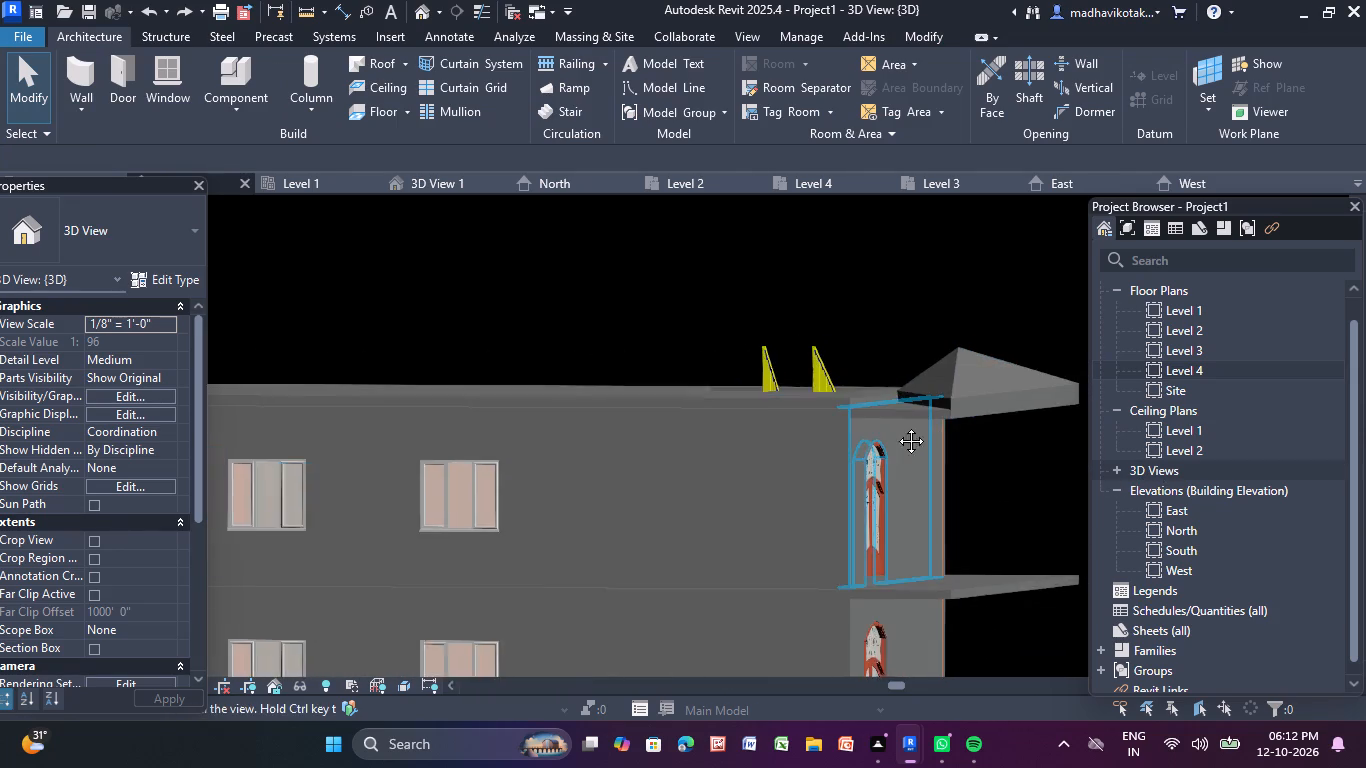
pyautogui.moveTo(896, 426); pyautogui.dragTo(648, 340, button='middle')
pyautogui.keyDown('shift'); pyautogui.moveTo(878, 341); pyautogui.dragTo(818, 403, button='middle'); pyautogui.keyUp('shift')
pyautogui.scroll(-3, 818, 403)
pyautogui.moveTo(816, 395); pyautogui.dragTo(852, 250, button='middle')
pyautogui.scroll(-1, 861, 275)
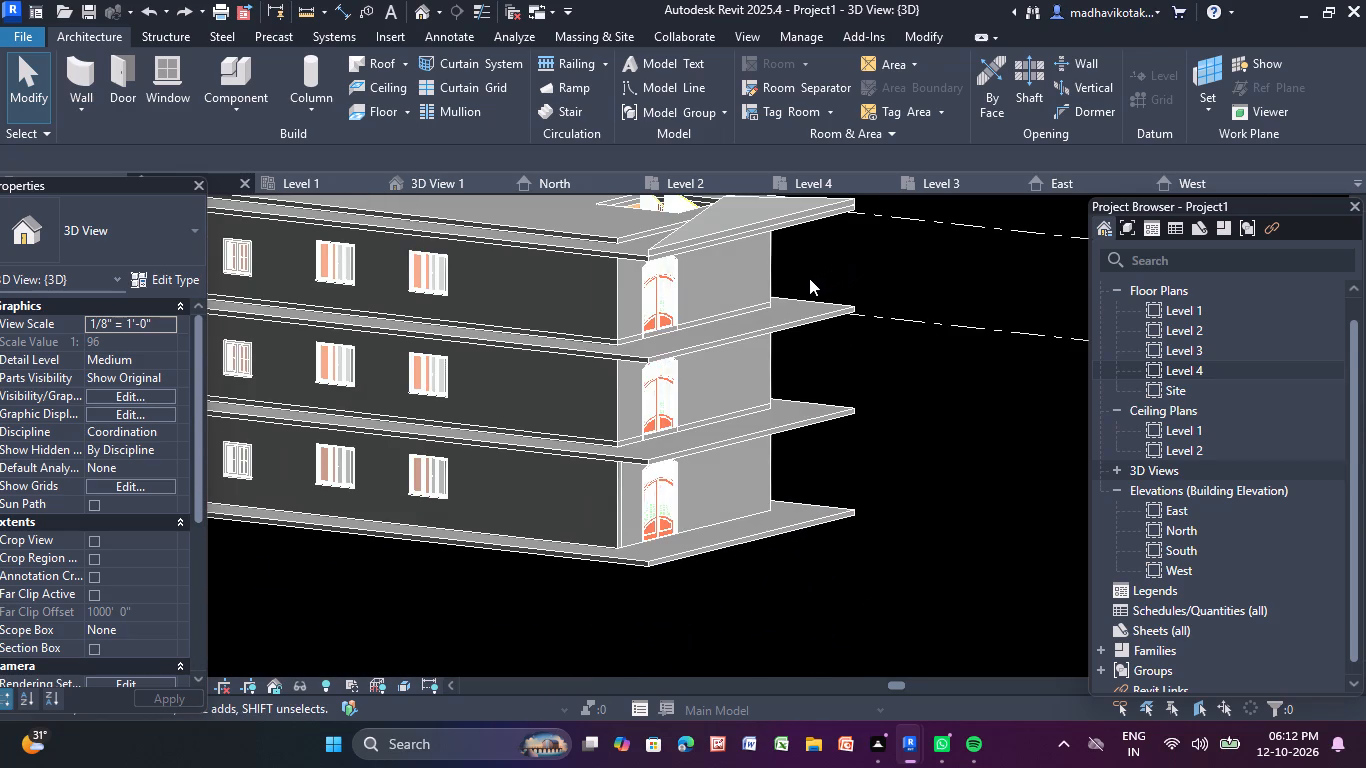
pyautogui.moveTo(807, 278); pyautogui.dragTo(775, 367, button='middle')
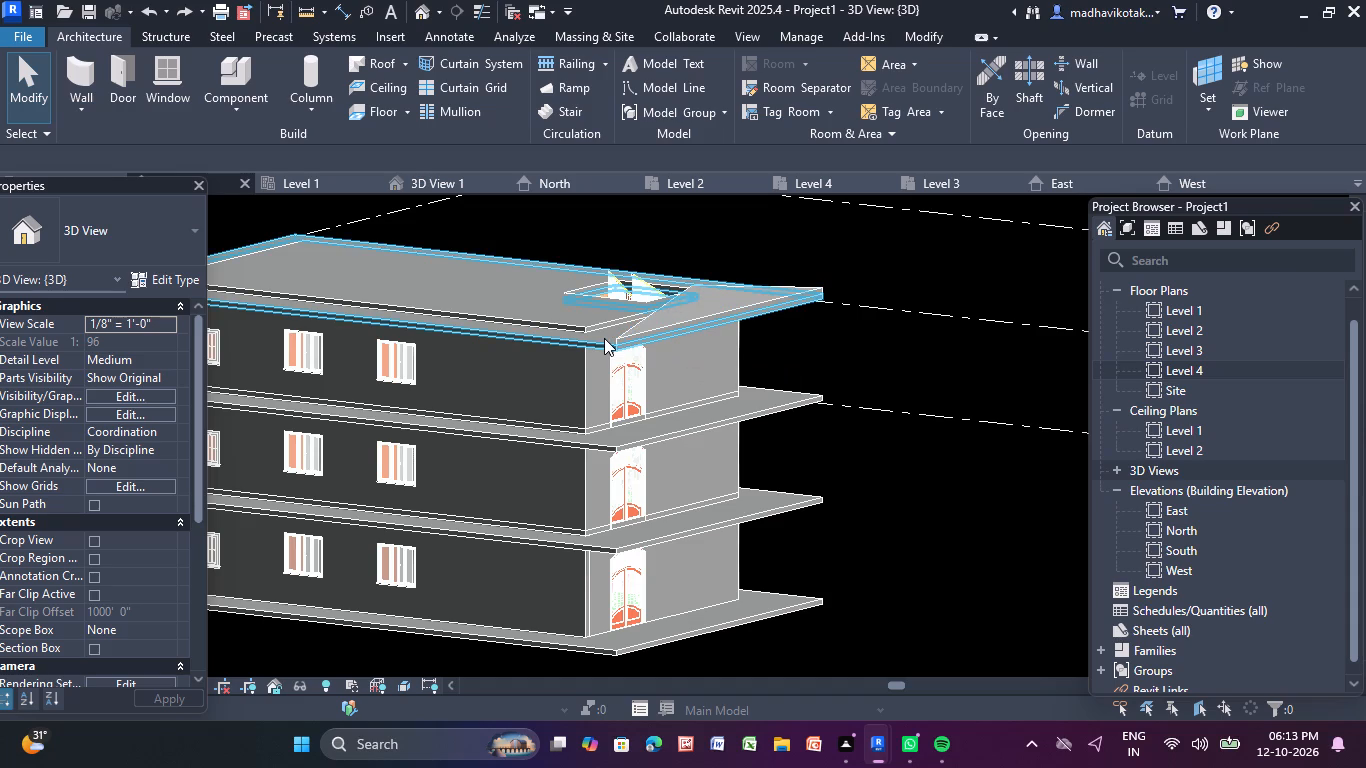
pyautogui.moveTo(603, 338); pyautogui.dragTo(681, 391, button='middle')
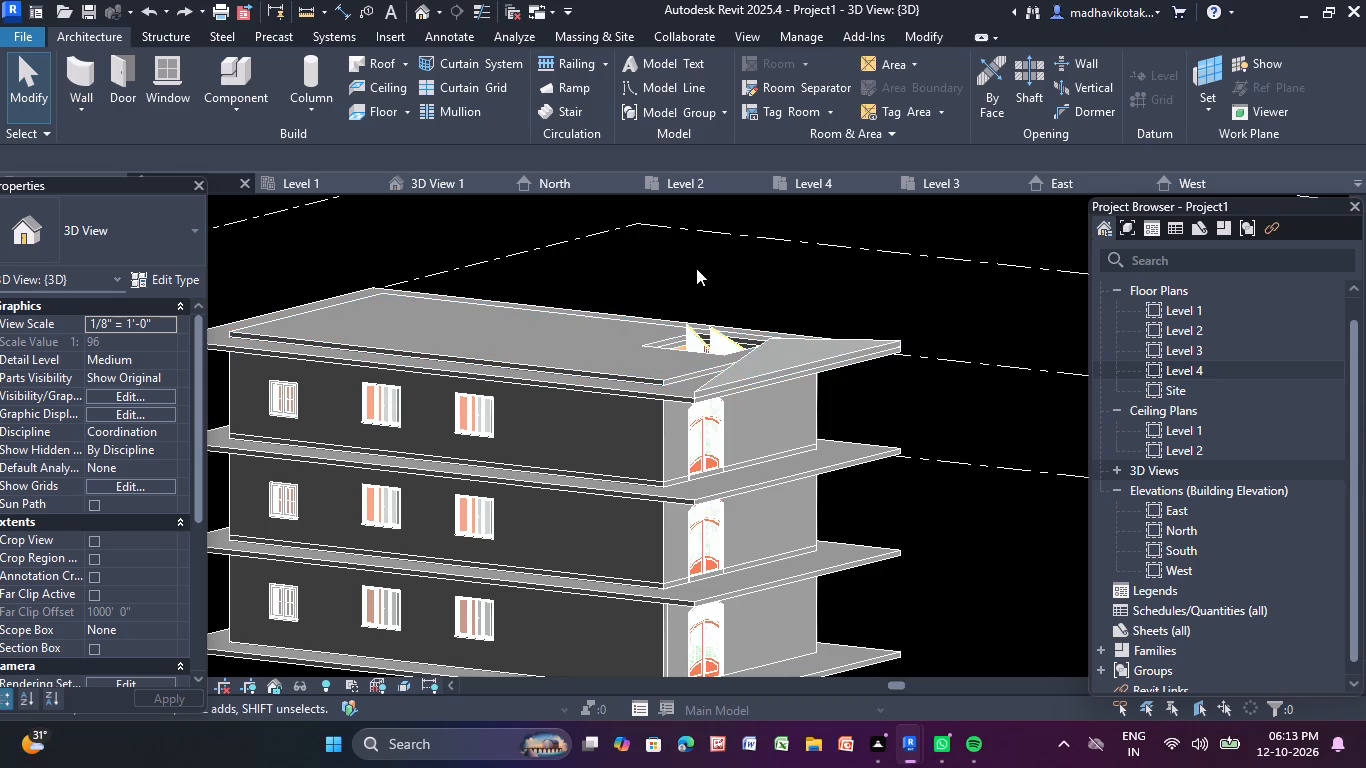
pyautogui.keyDown('shift'); pyautogui.moveTo(914, 339); pyautogui.dragTo(748, 381, button='middle'); pyautogui.keyUp('shift')
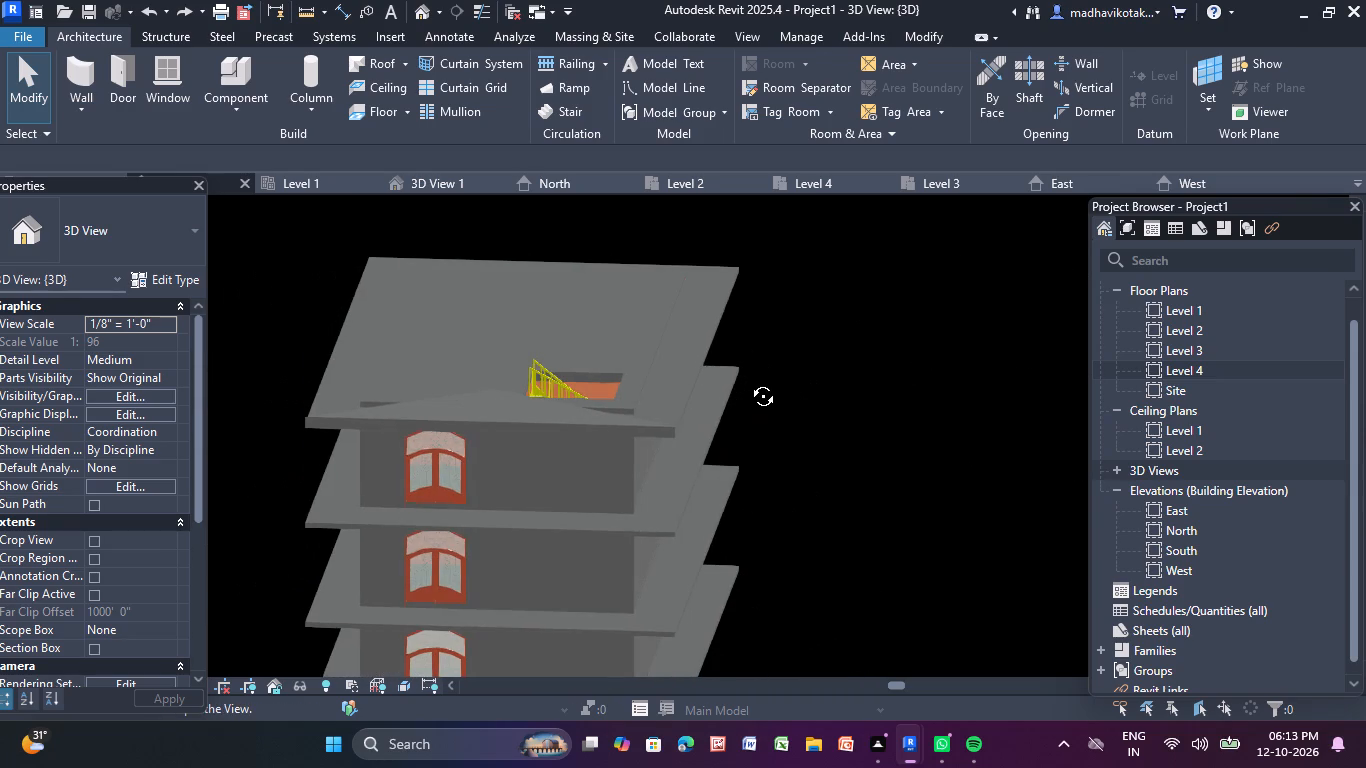
pyautogui.keyDown('shift'); pyautogui.moveTo(748, 381); pyautogui.dragTo(713, 276, button='middle'); pyautogui.keyUp('shift')
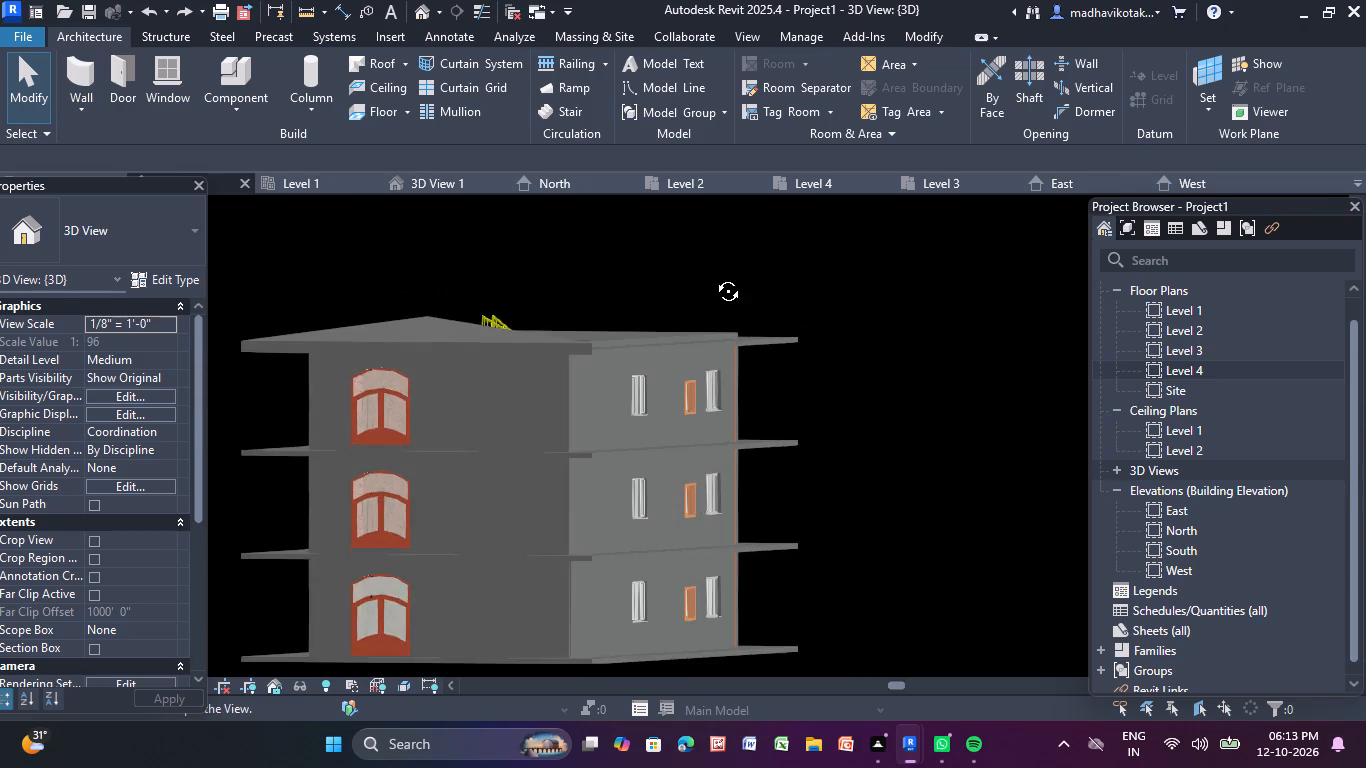
pyautogui.keyDown('shift'); pyautogui.moveTo(713, 276); pyautogui.dragTo(759, 287, button='middle'); pyautogui.keyUp('shift')
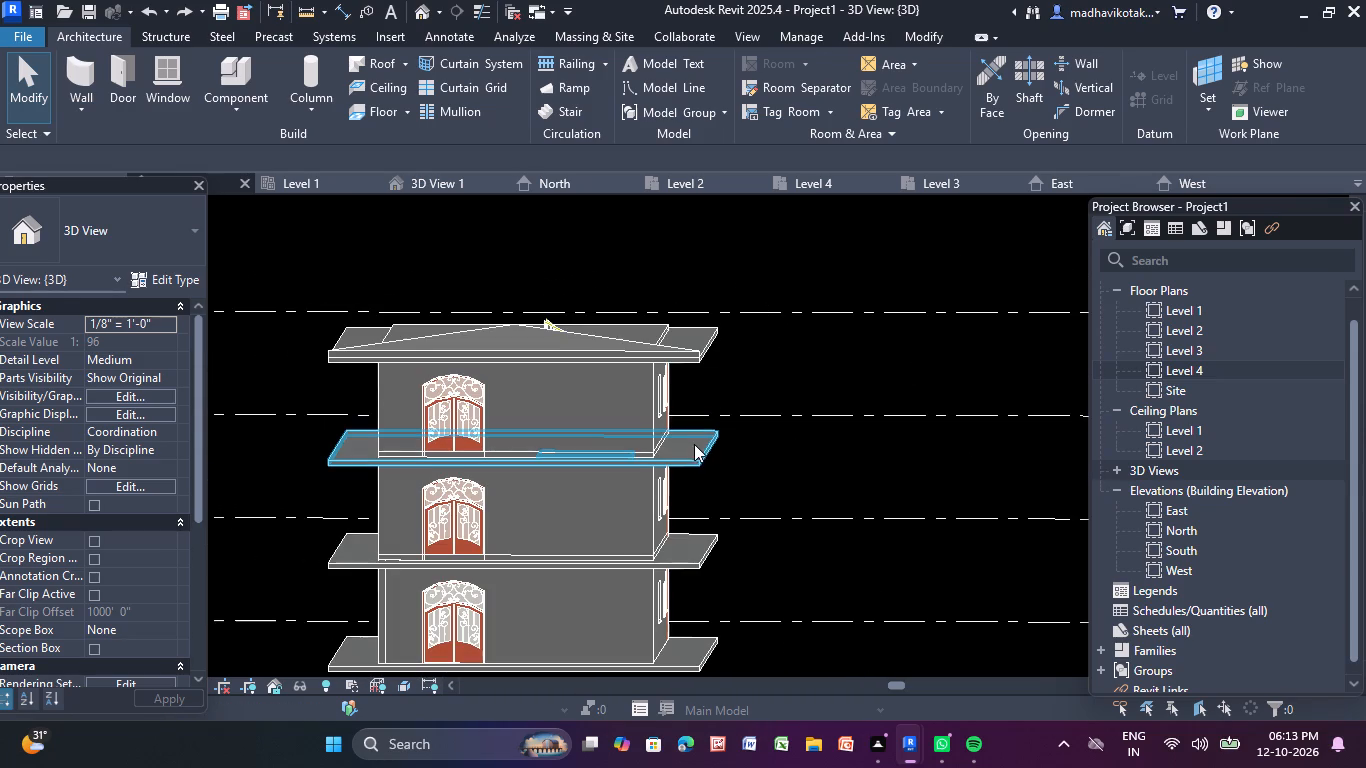
# Delete the projecting Generic - 12" floor slabs at Level 3 and Level 2.
pyautogui.click(691, 448)
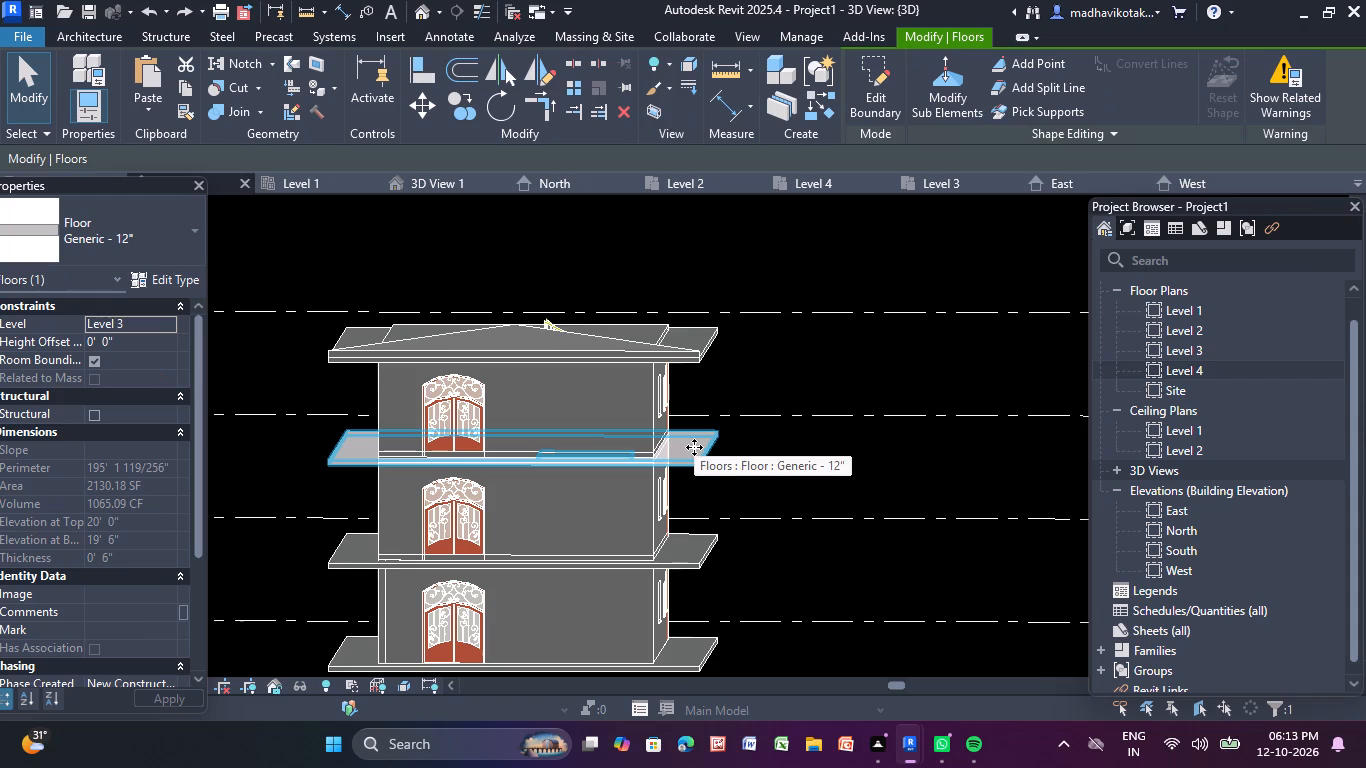
pyautogui.press('Delete')
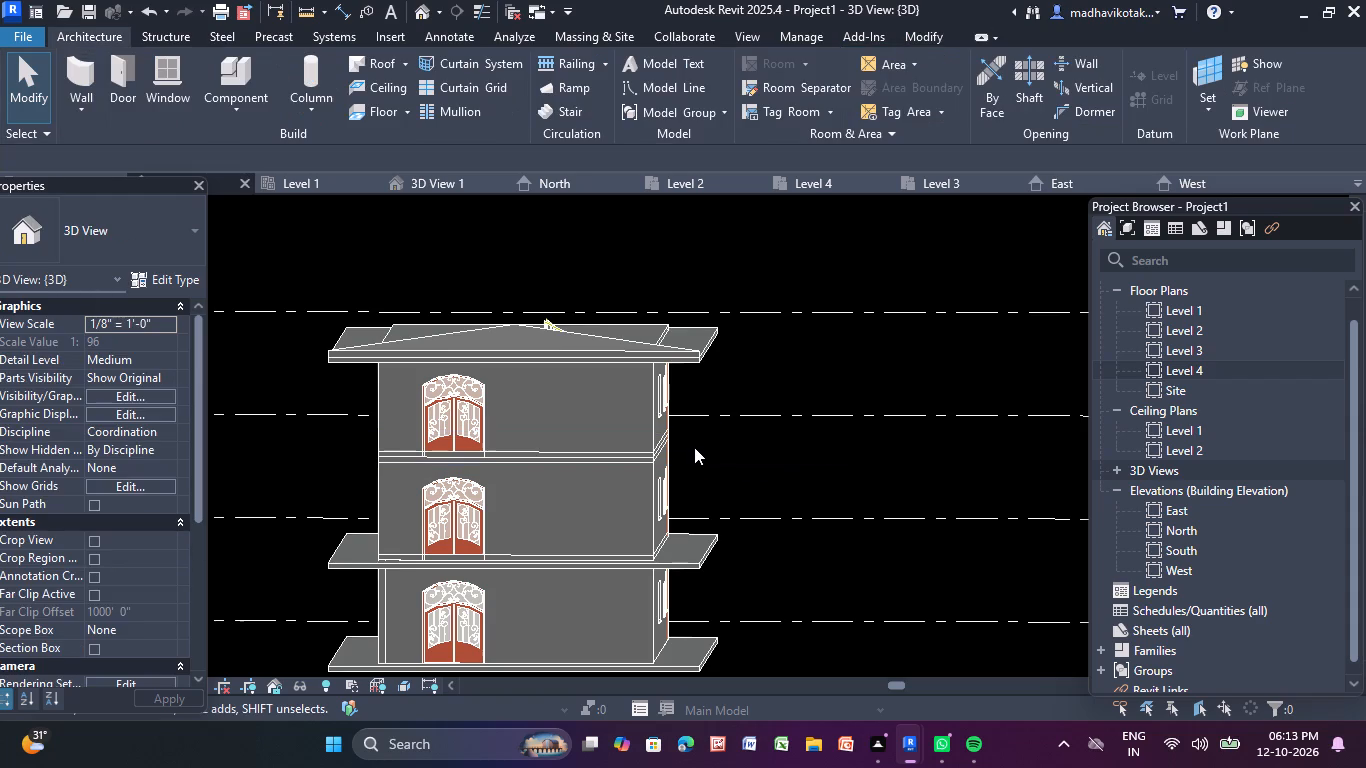
pyautogui.moveTo(693, 445); pyautogui.dragTo(691, 334, button='middle')
pyautogui.click(703, 436)
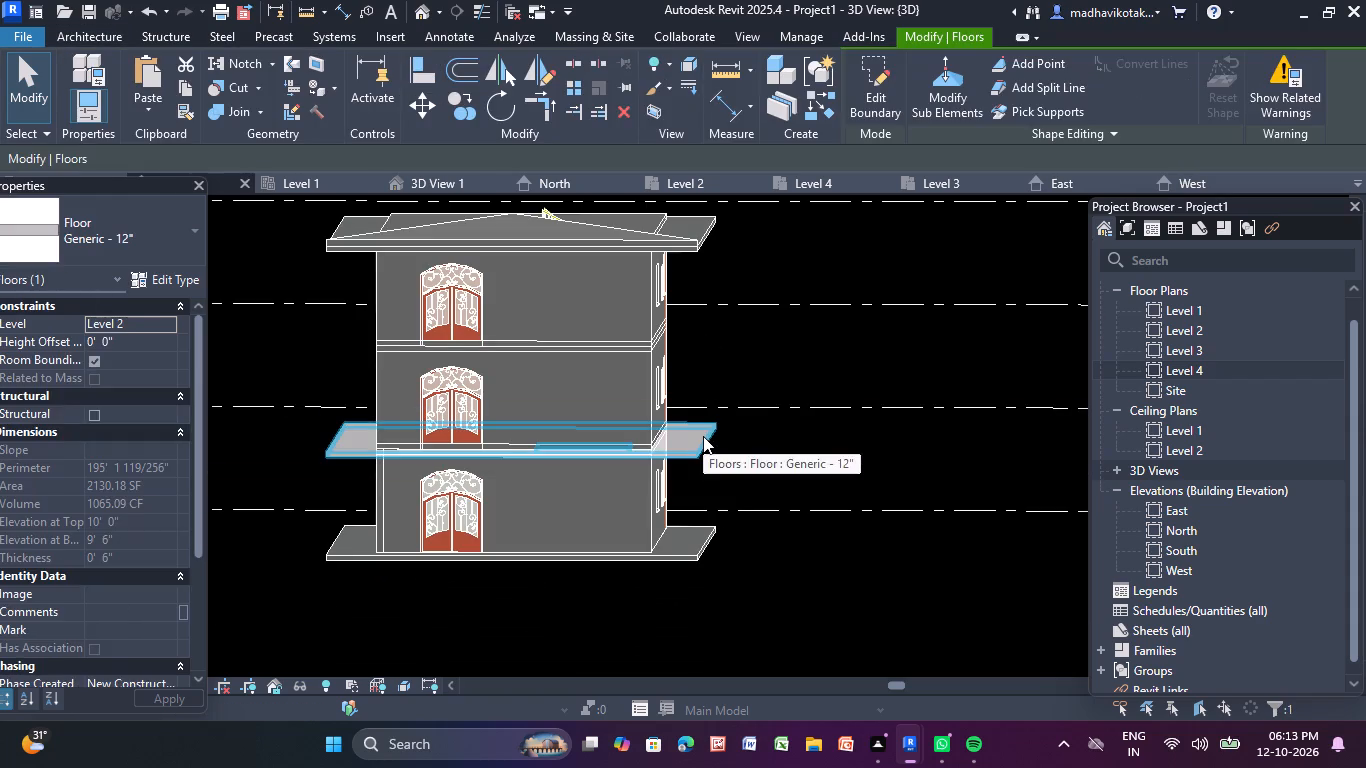
pyautogui.press('Delete')
# Start an in-place model component in the Generic Models category, keeping the default name.
pyautogui.scroll(-1, 703, 434)
pyautogui.moveTo(703, 433); pyautogui.dragTo(819, 476, button='middle')
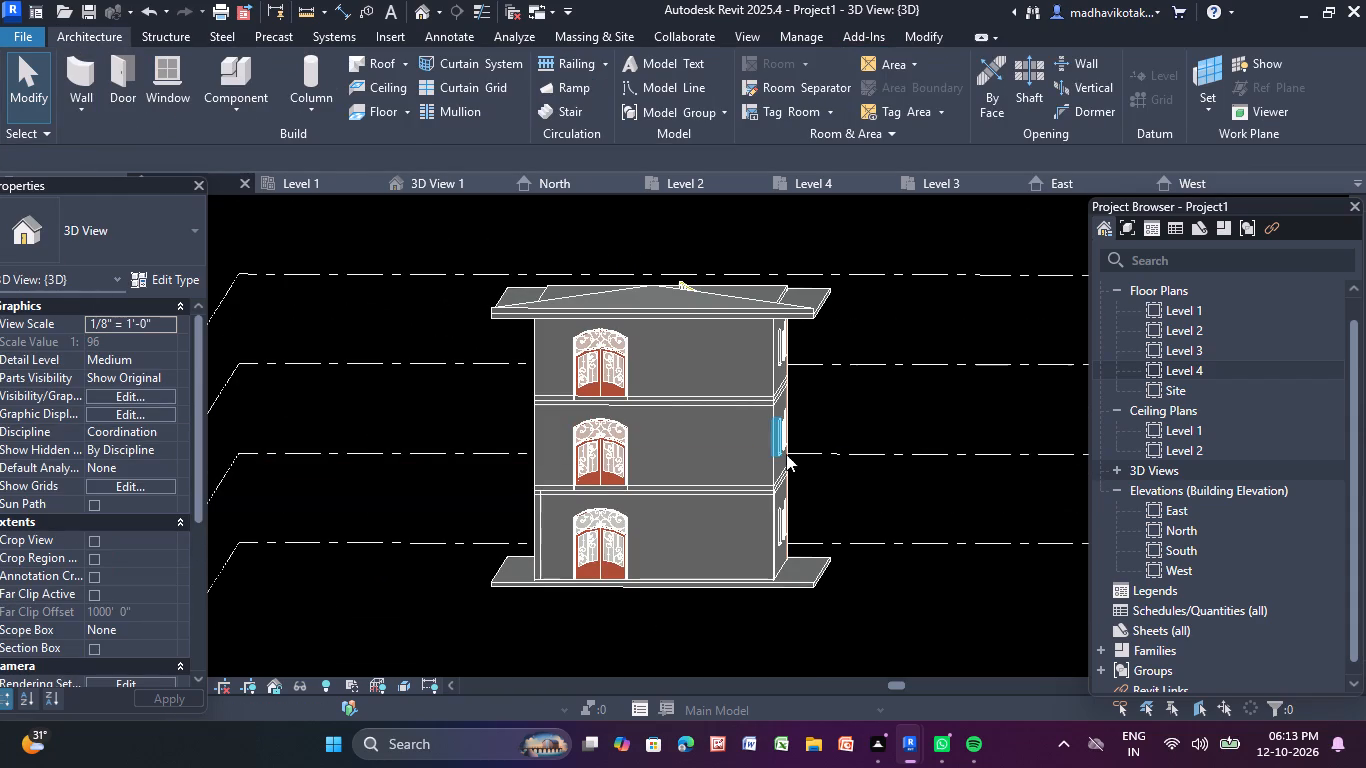
pyautogui.click(231, 103)
pyautogui.click(245, 183)
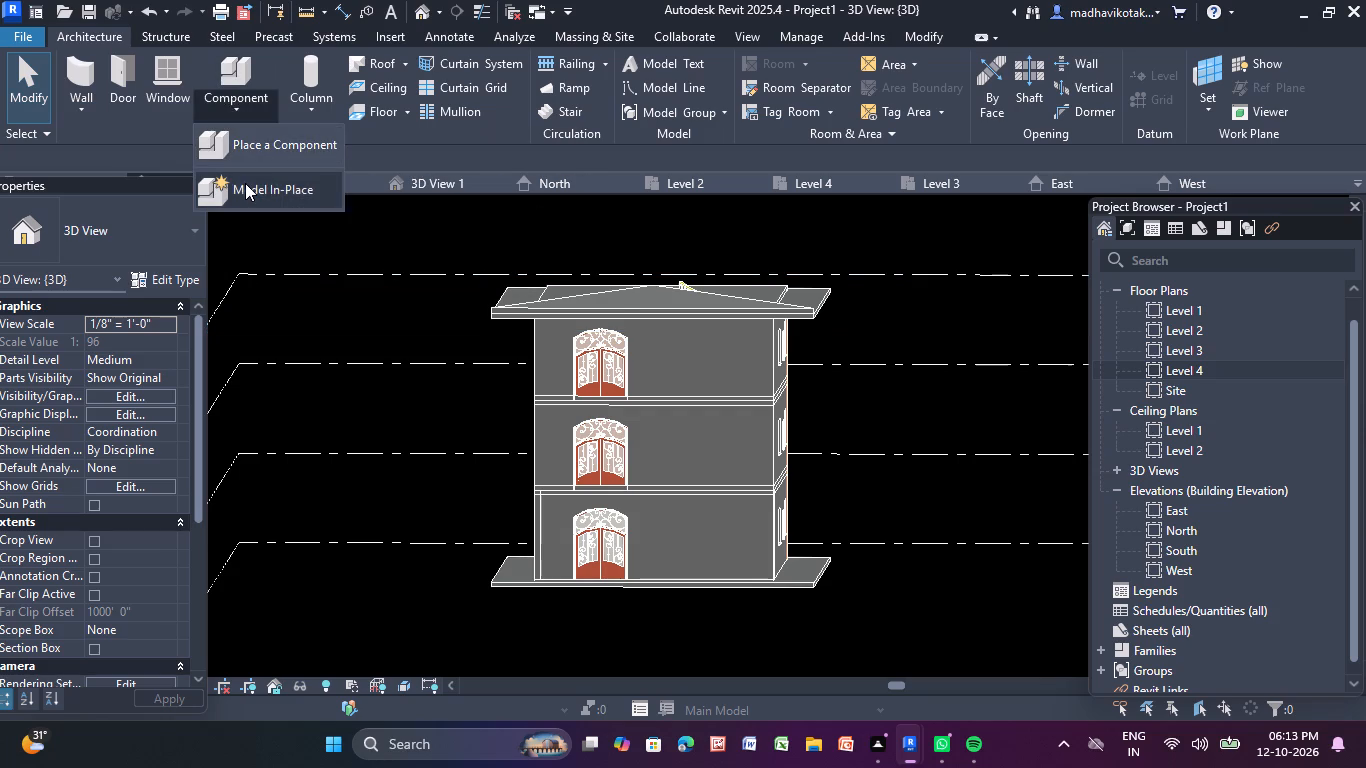
pyautogui.scroll(-5, 624, 280)
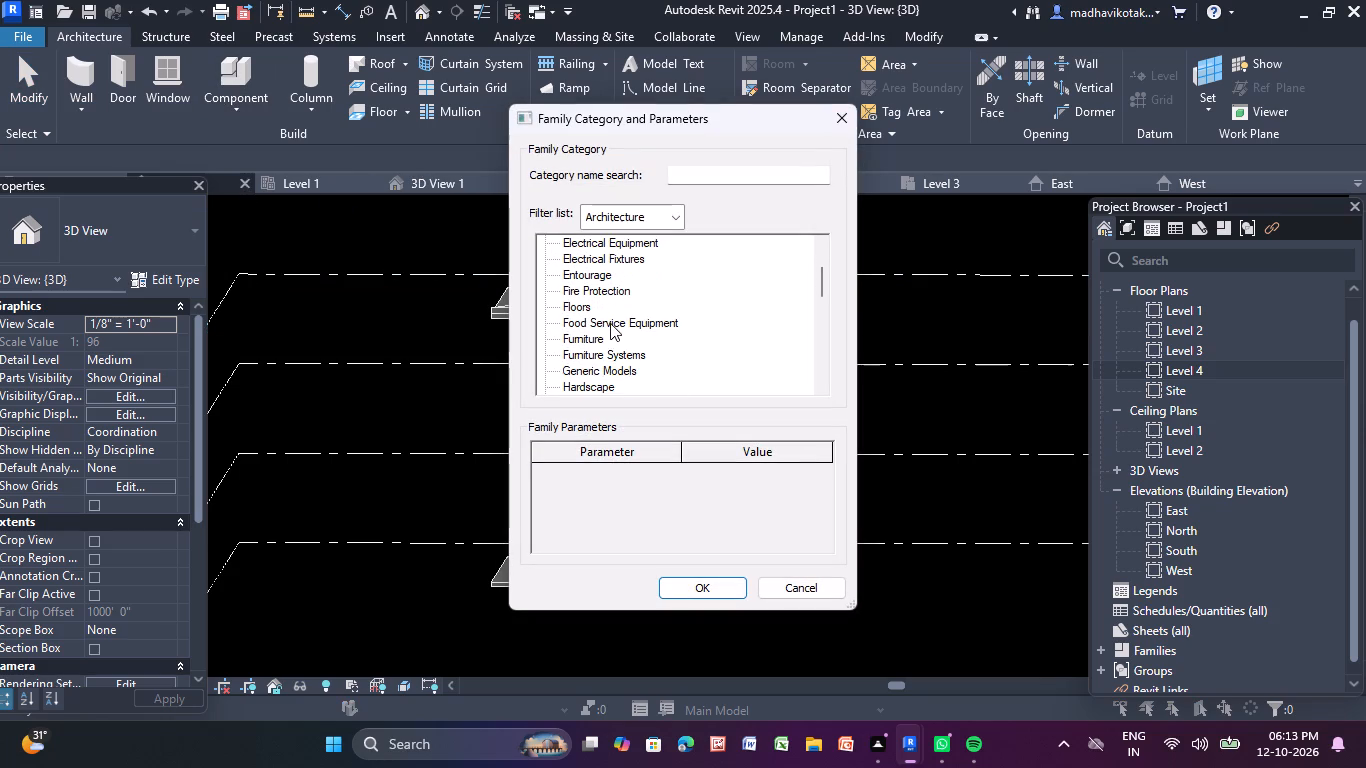
pyautogui.click(589, 369)
pyautogui.click(714, 594)
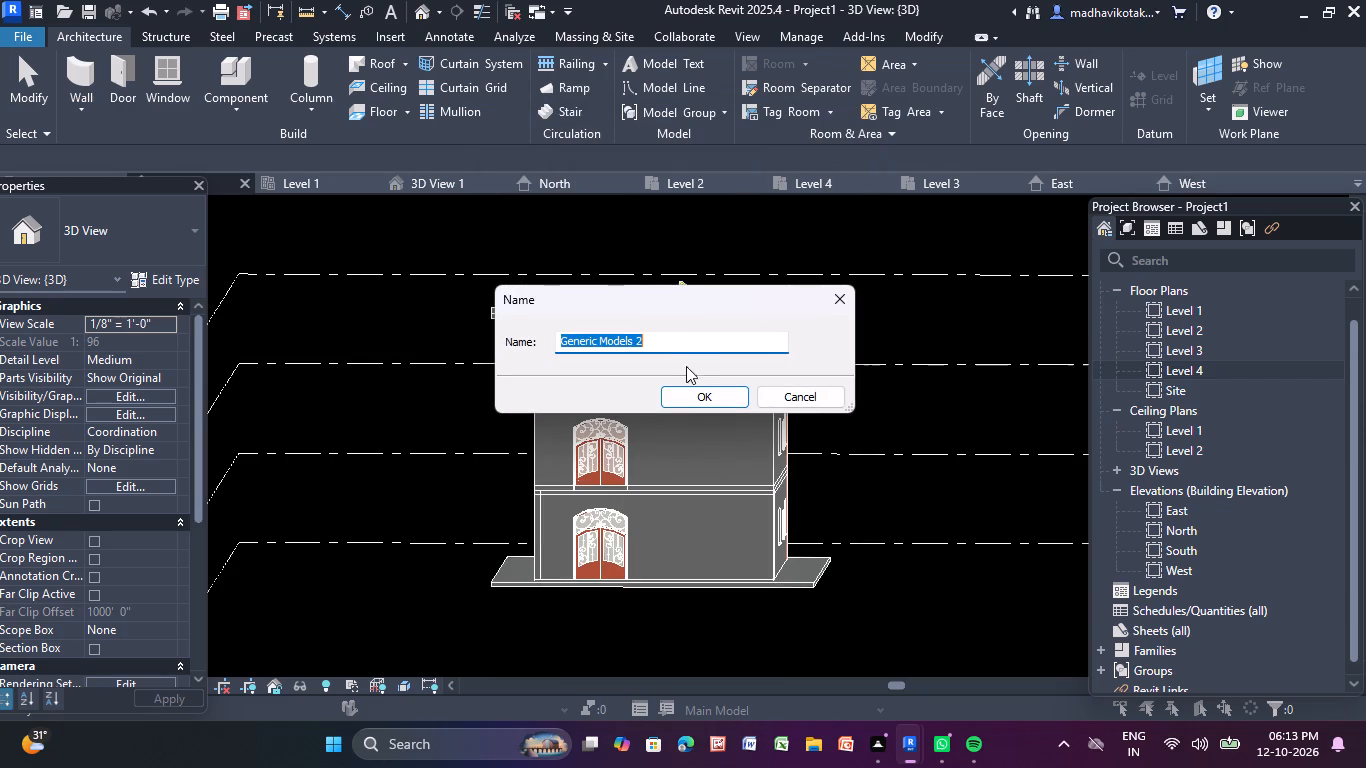
pyautogui.click(679, 398)
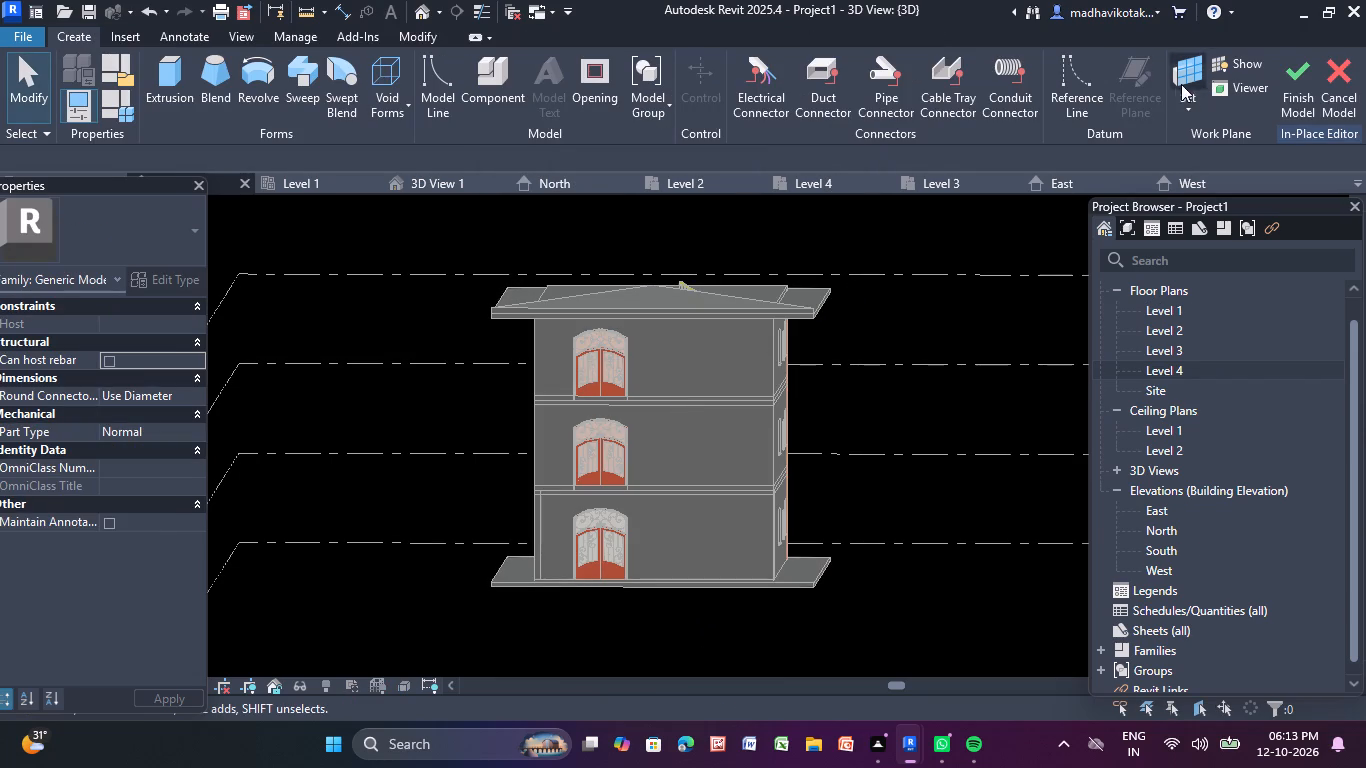
# Start an extrusion and pick the face of the door-end wall as its work plane.
pyautogui.click(167, 79)
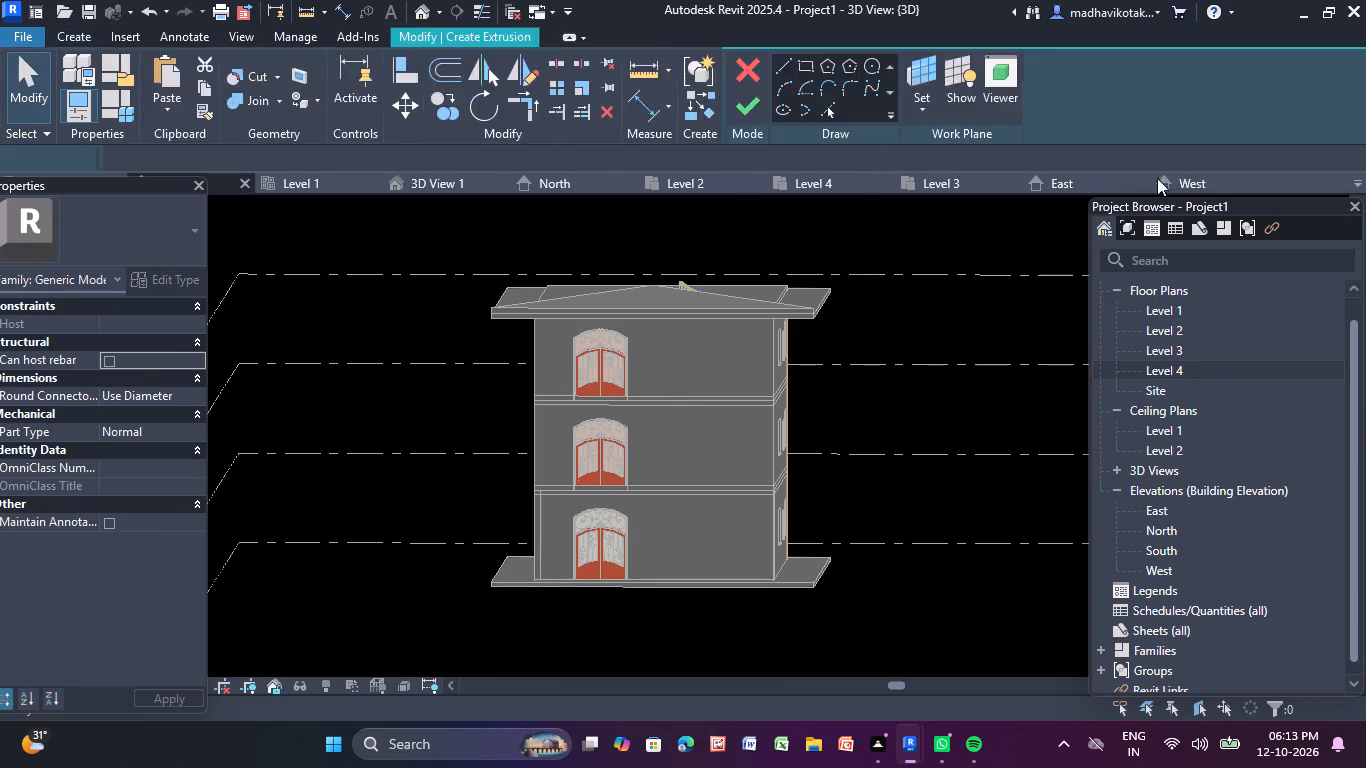
pyautogui.click(919, 109)
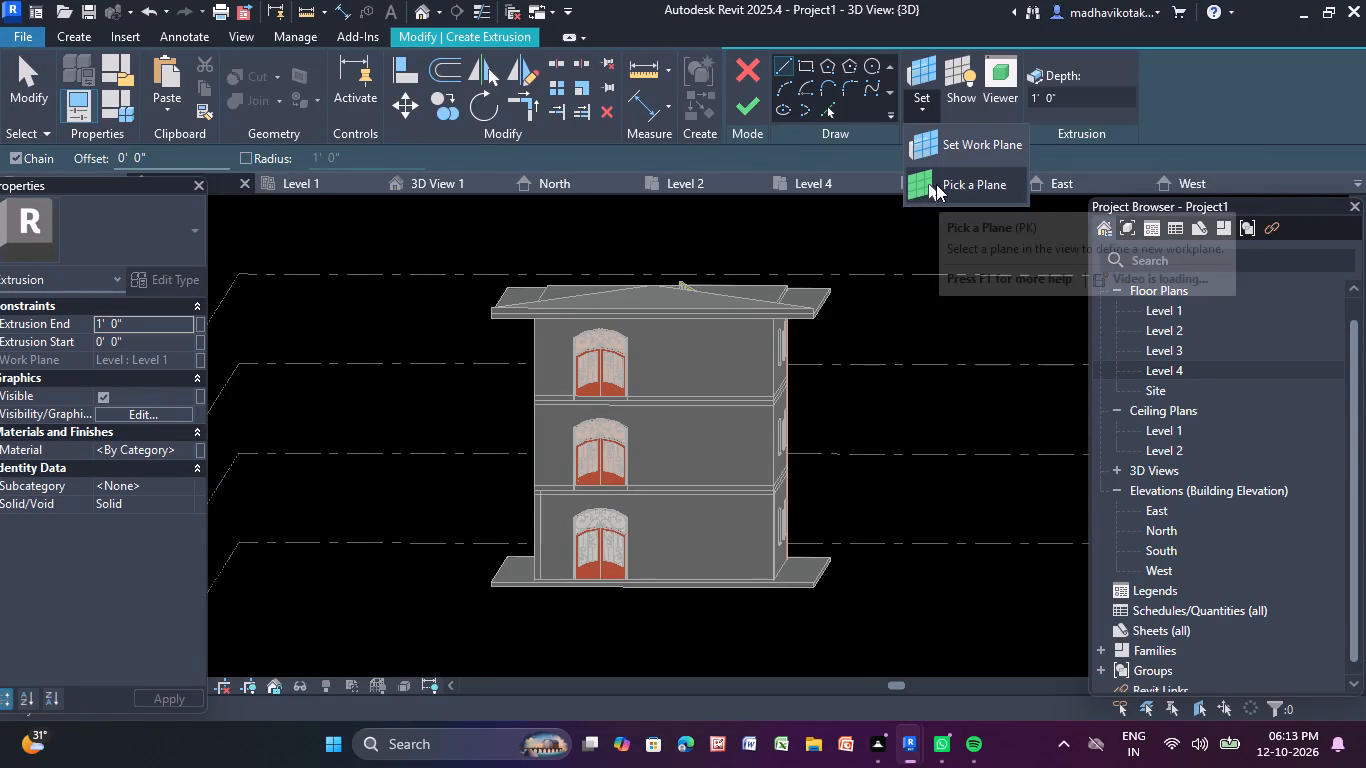
pyautogui.click(936, 183)
pyautogui.click(765, 443)
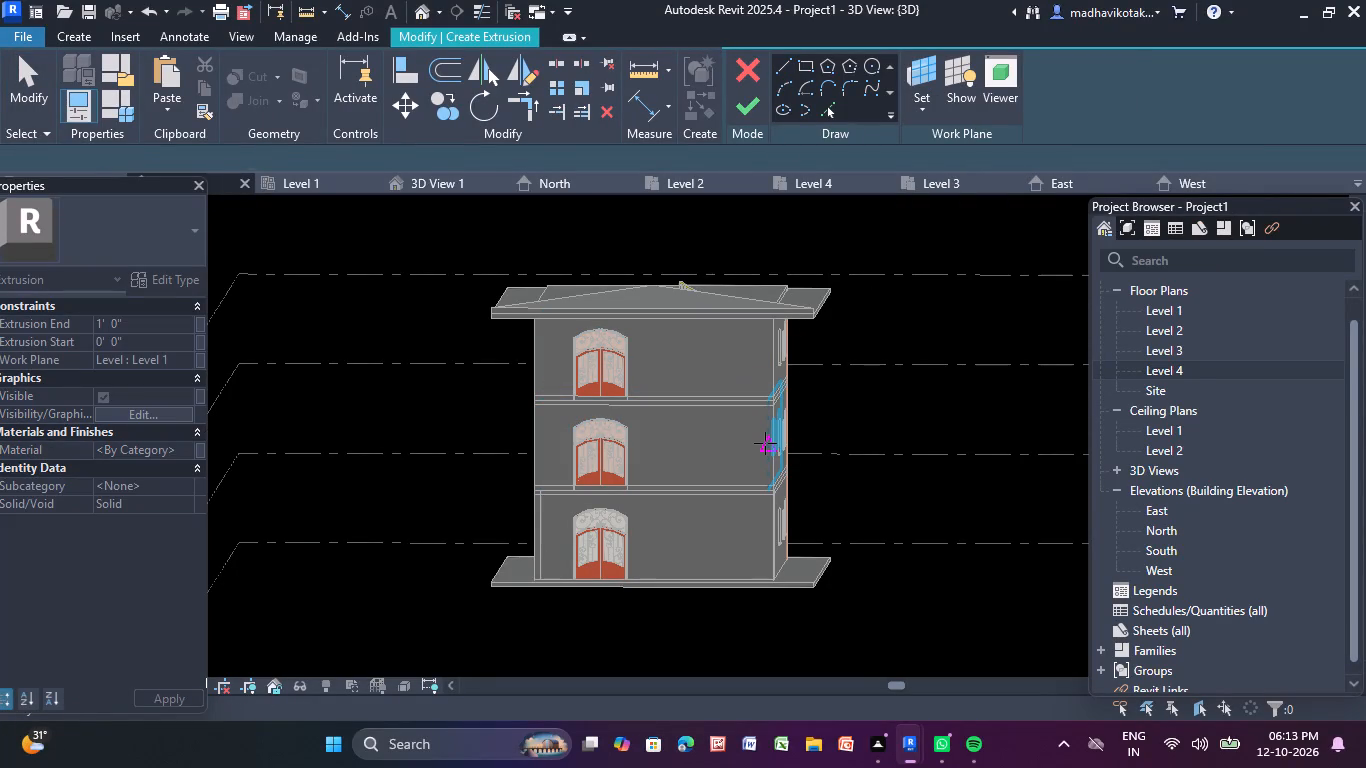
pyautogui.scroll(4, 764, 443)
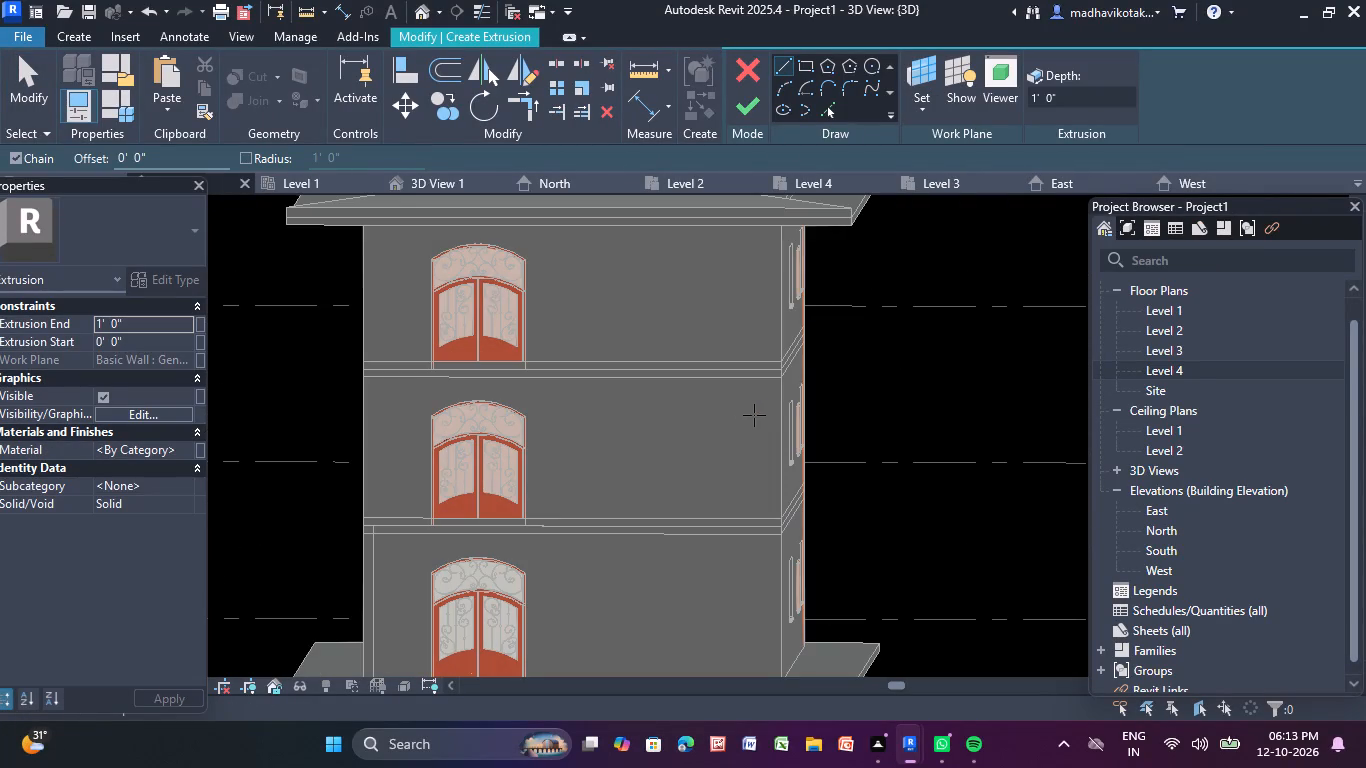
pyautogui.click(918, 114)
pyautogui.click(937, 178)
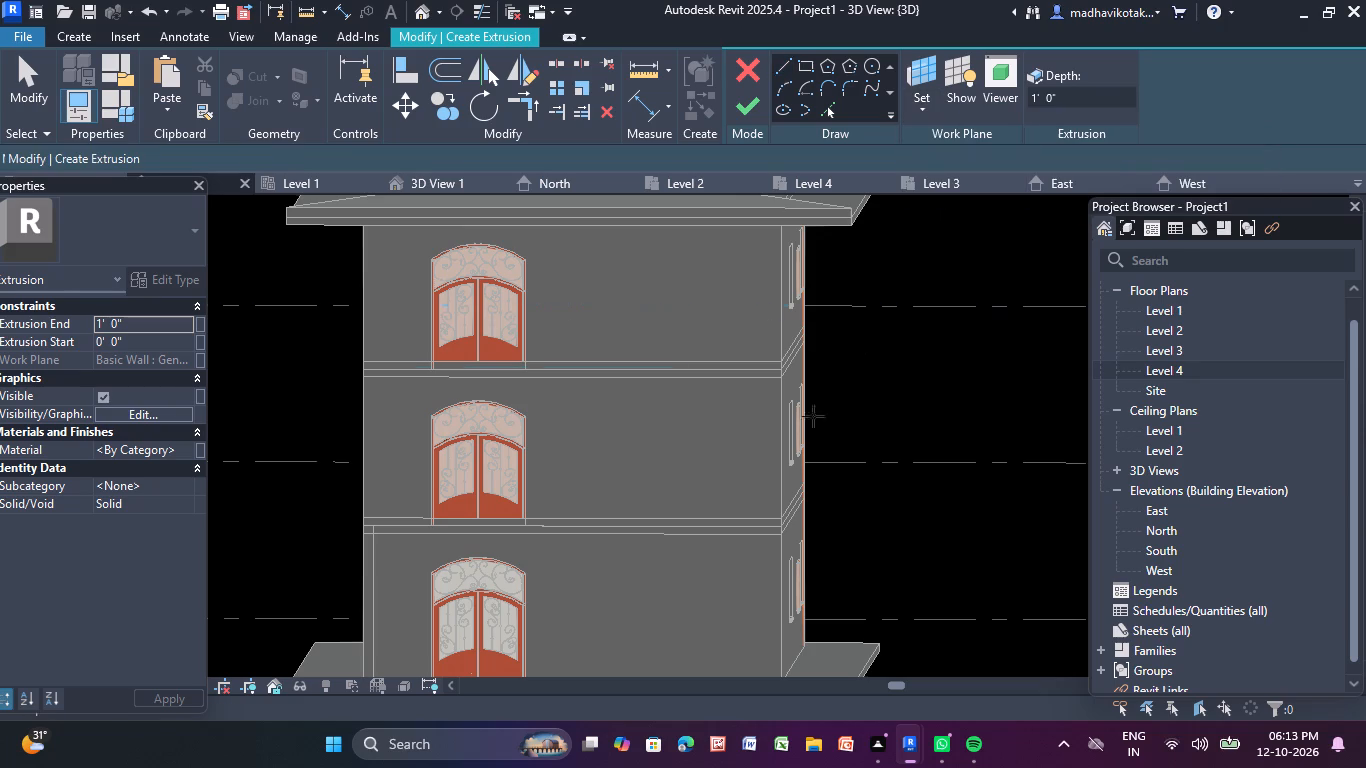
pyautogui.click(715, 469)
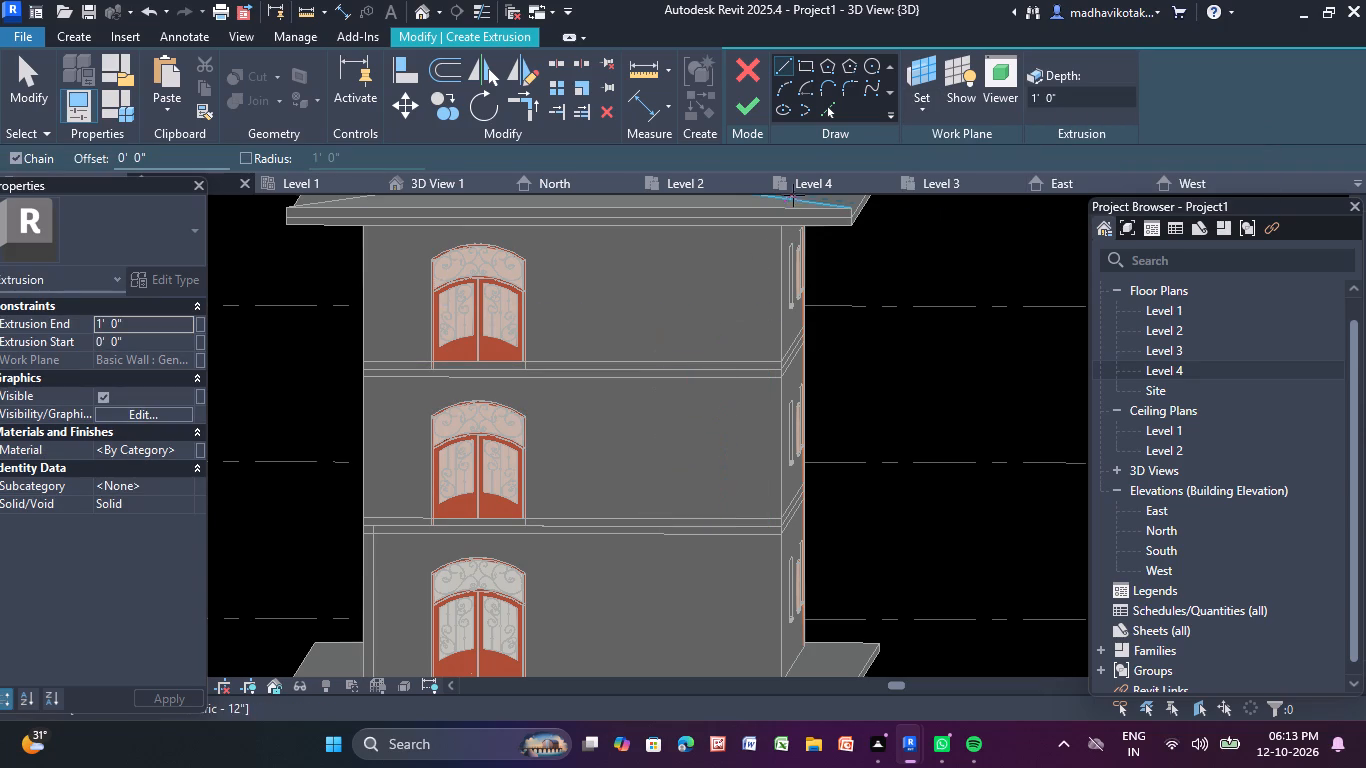
# Sketch a narrow vertical rectangle about 27' 7" tall beside the doors, down to the wall's base, and finish the 1' 0" extrusion.
pyautogui.click(805, 68)
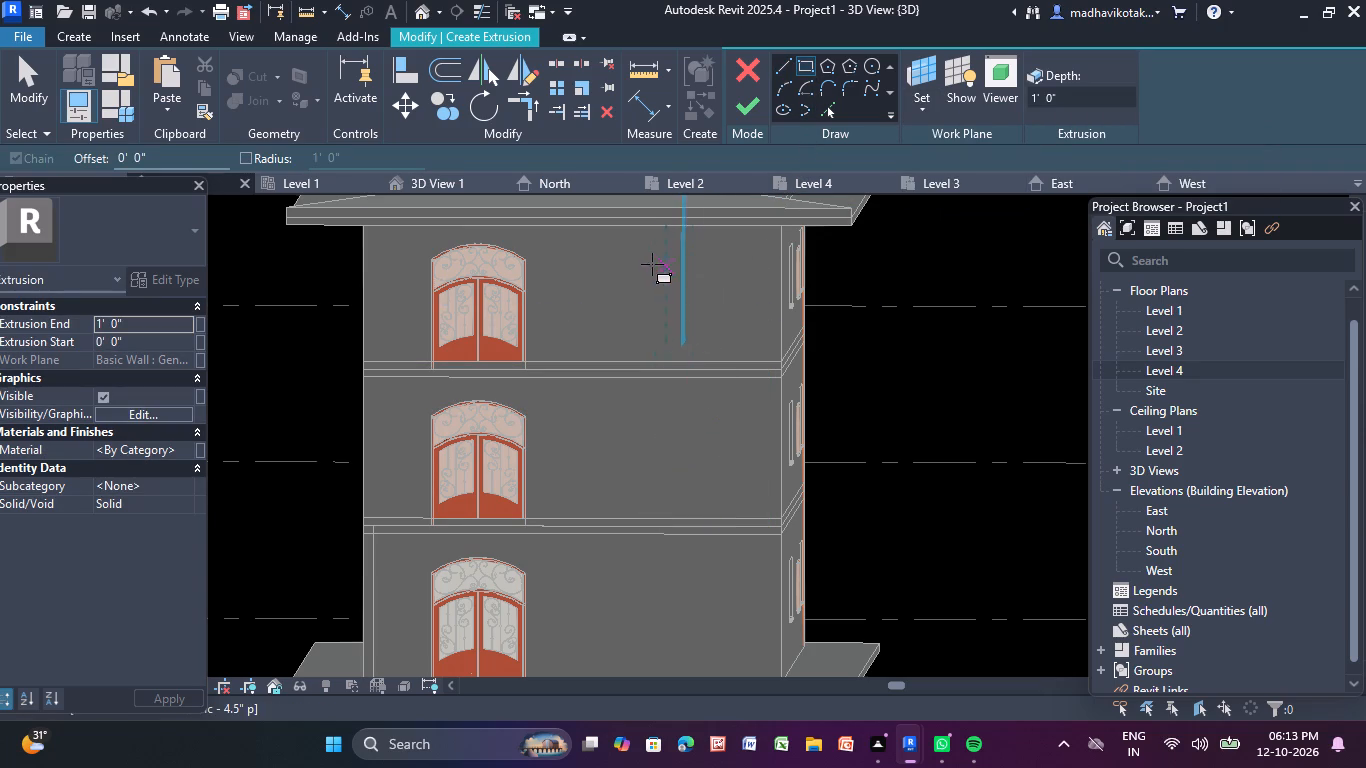
pyautogui.click(648, 250)
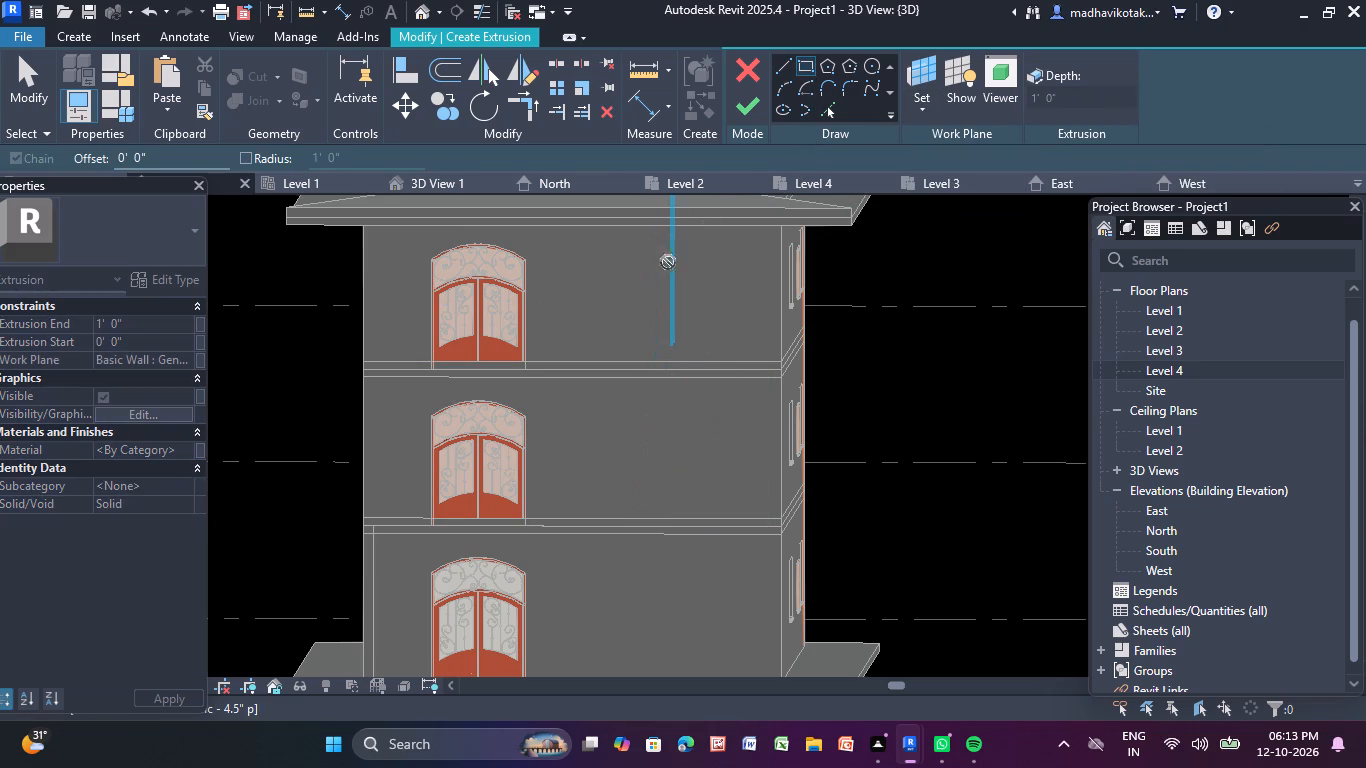
pyautogui.moveTo(706, 564); pyautogui.dragTo(701, 417, button='middle')
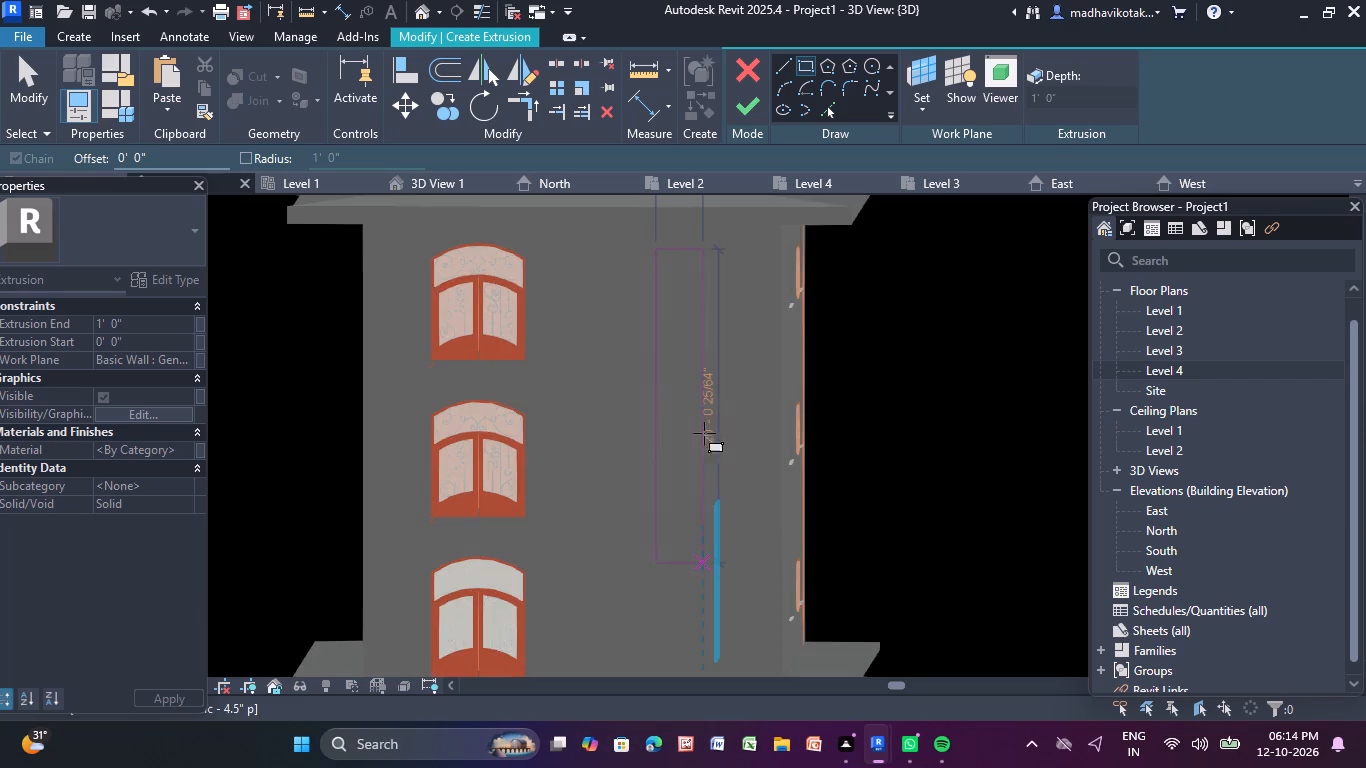
pyautogui.middleClick(702, 524)
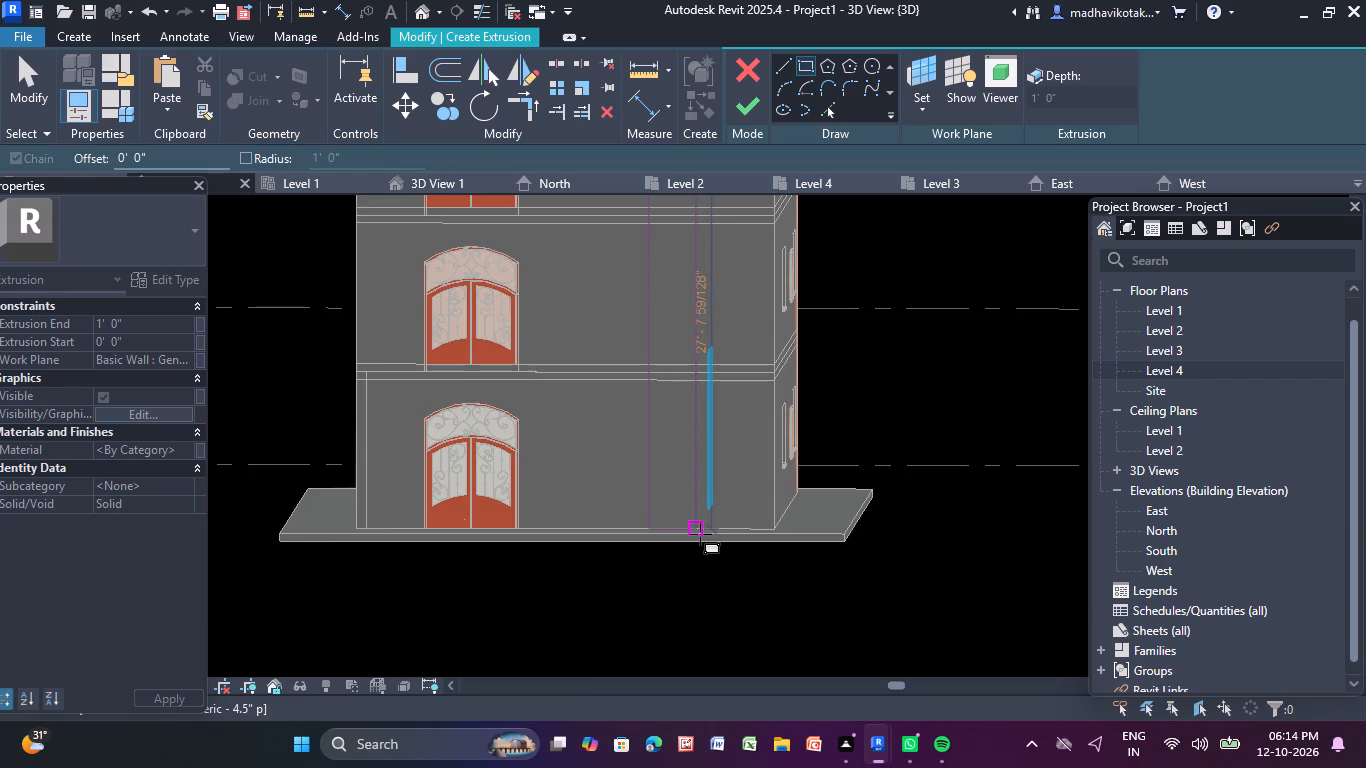
pyautogui.click(700, 534)
pyautogui.click(734, 102)
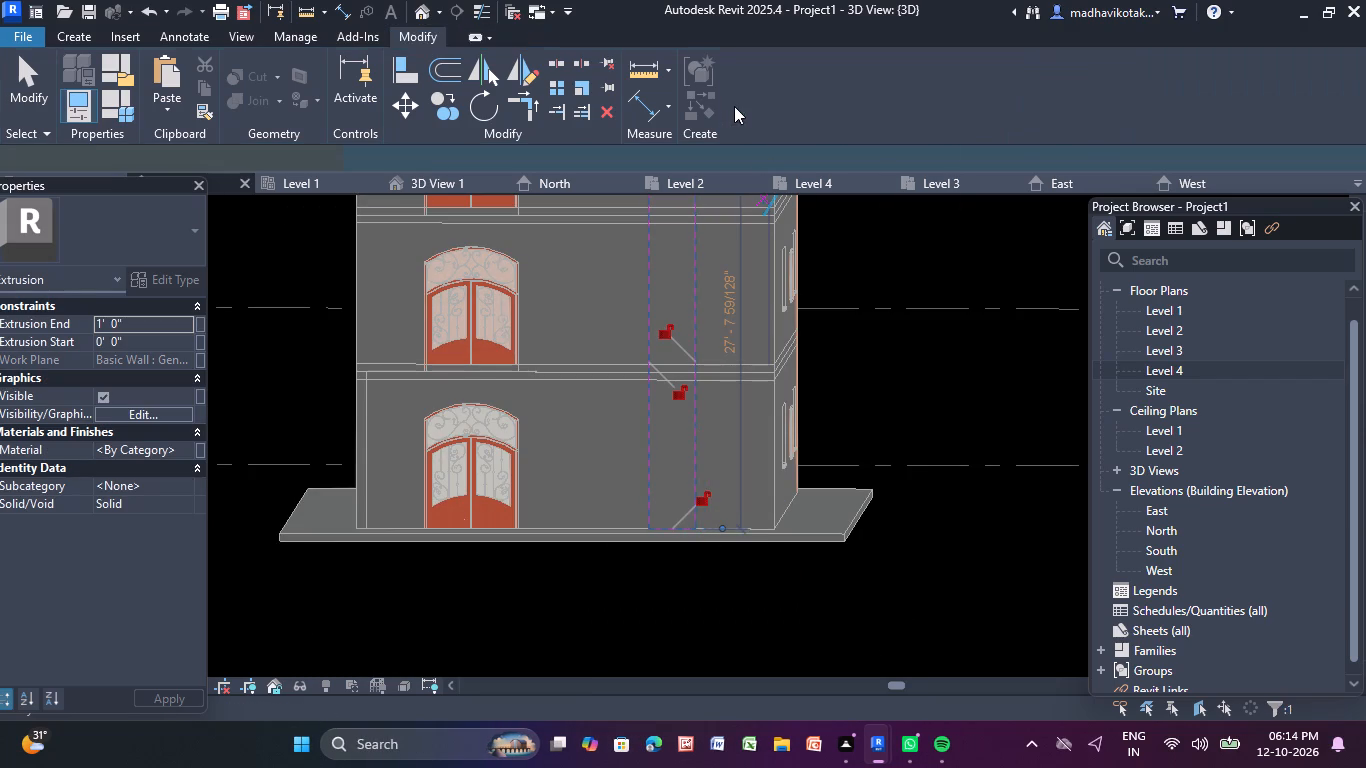
# Start a void extrusion and pick the front face of the new vertical strip as its work plane.
pyautogui.click(74, 41)
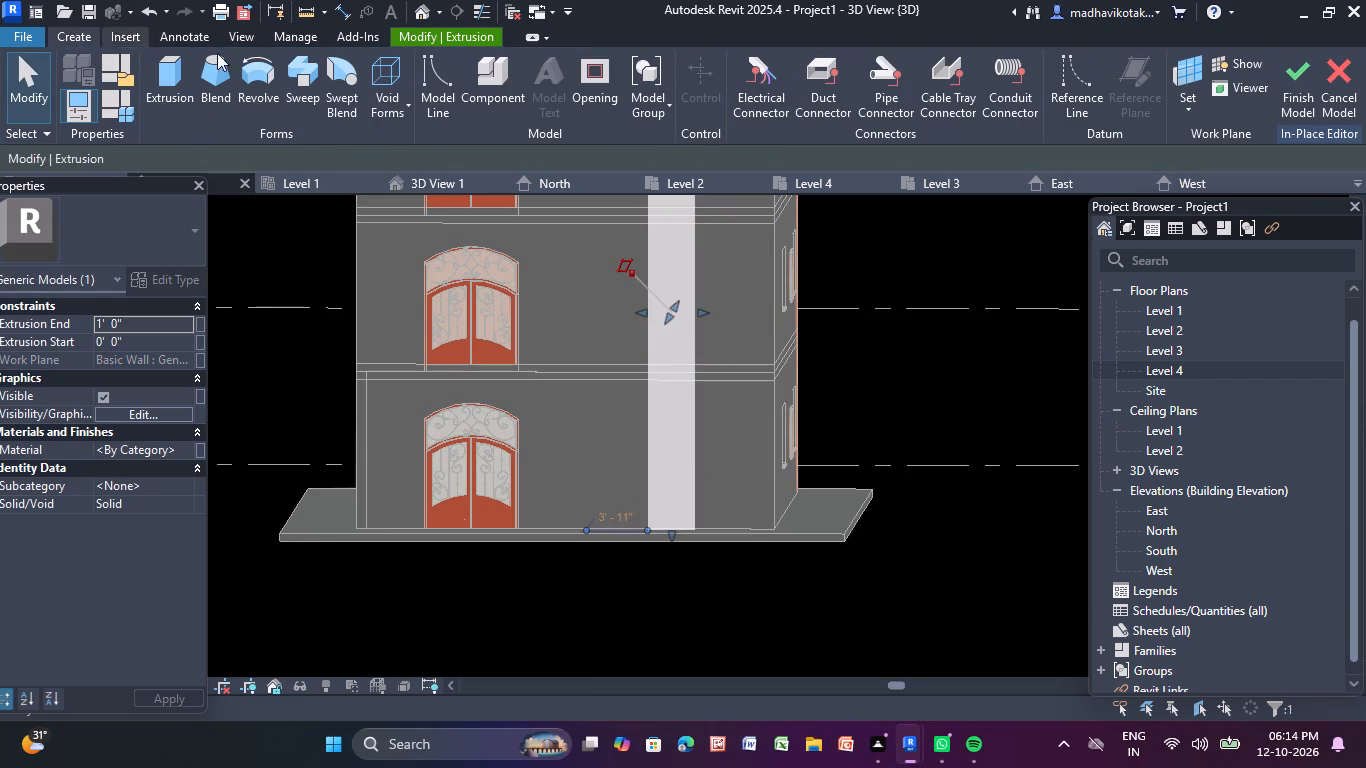
pyautogui.click(386, 88)
pyautogui.click(420, 143)
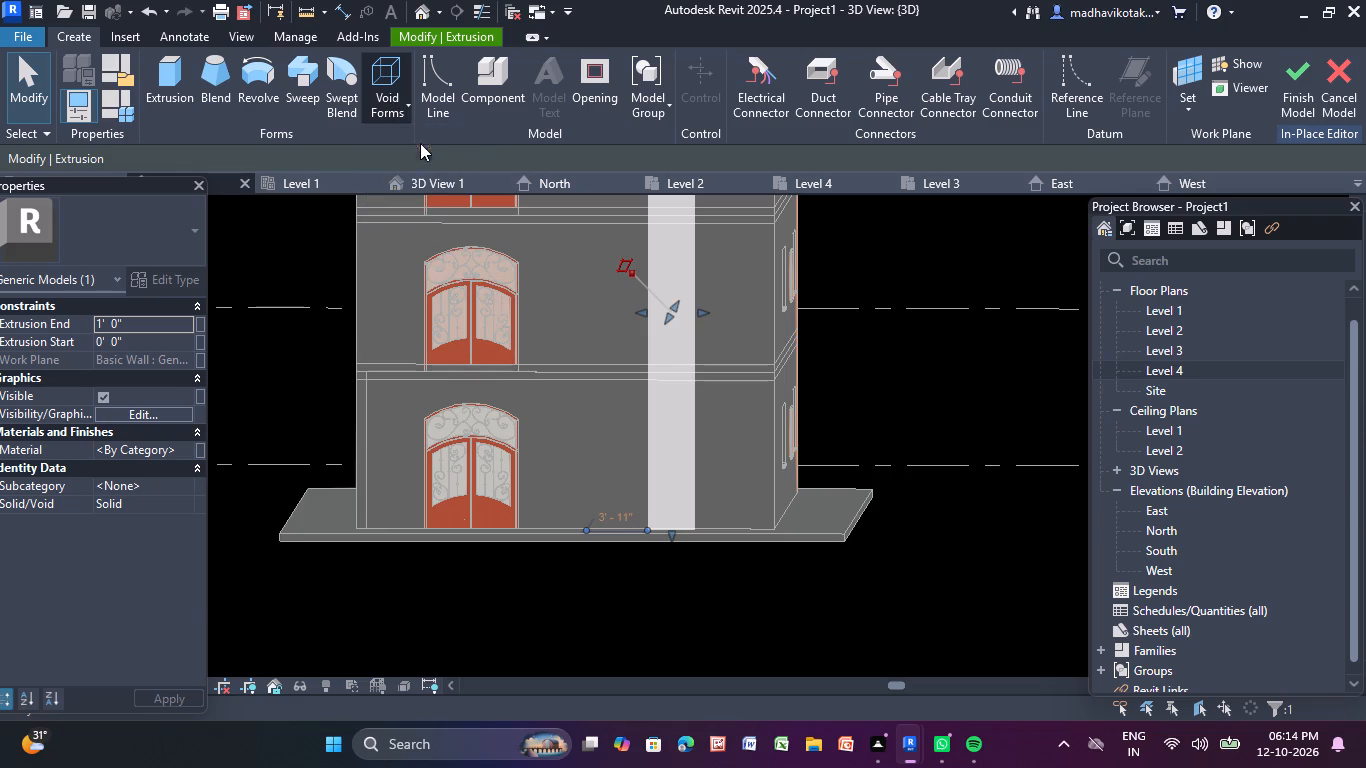
pyautogui.click(932, 117)
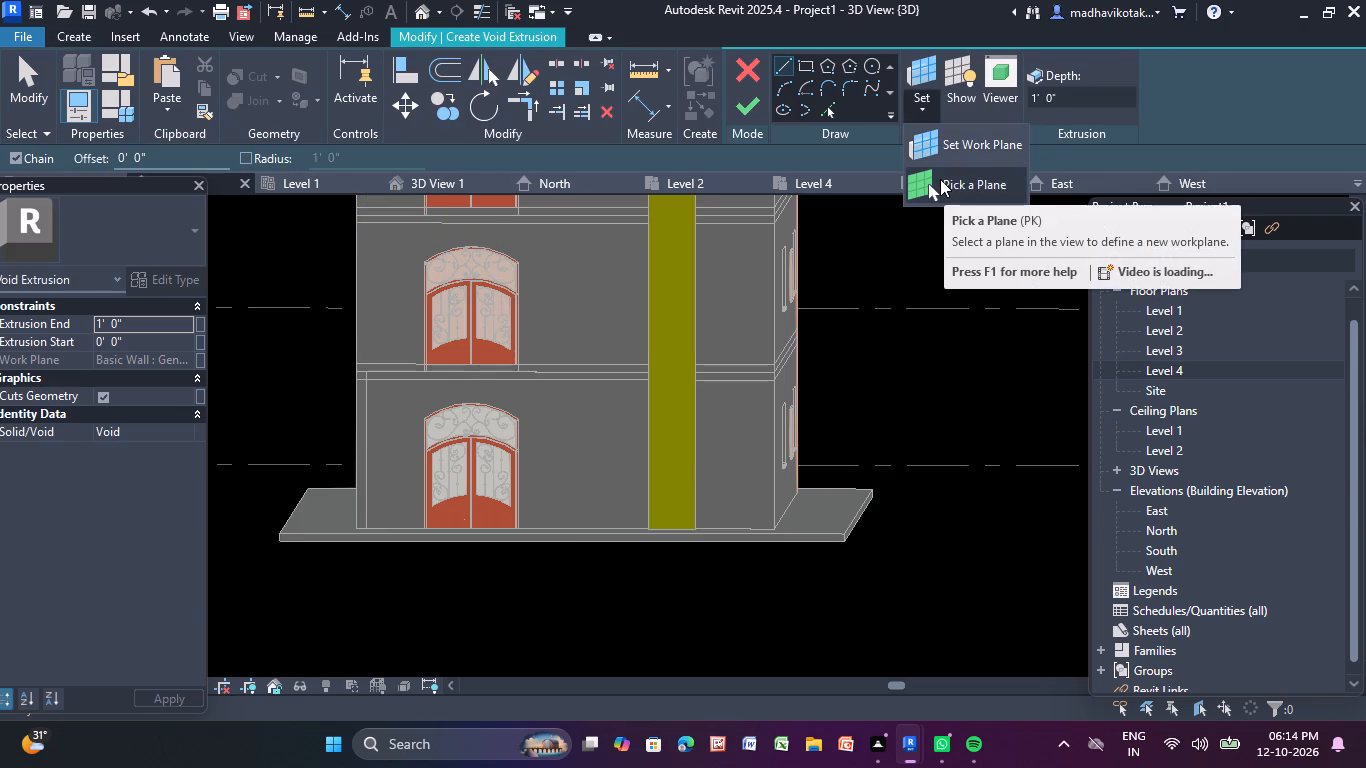
pyautogui.click(940, 179)
pyautogui.click(691, 321)
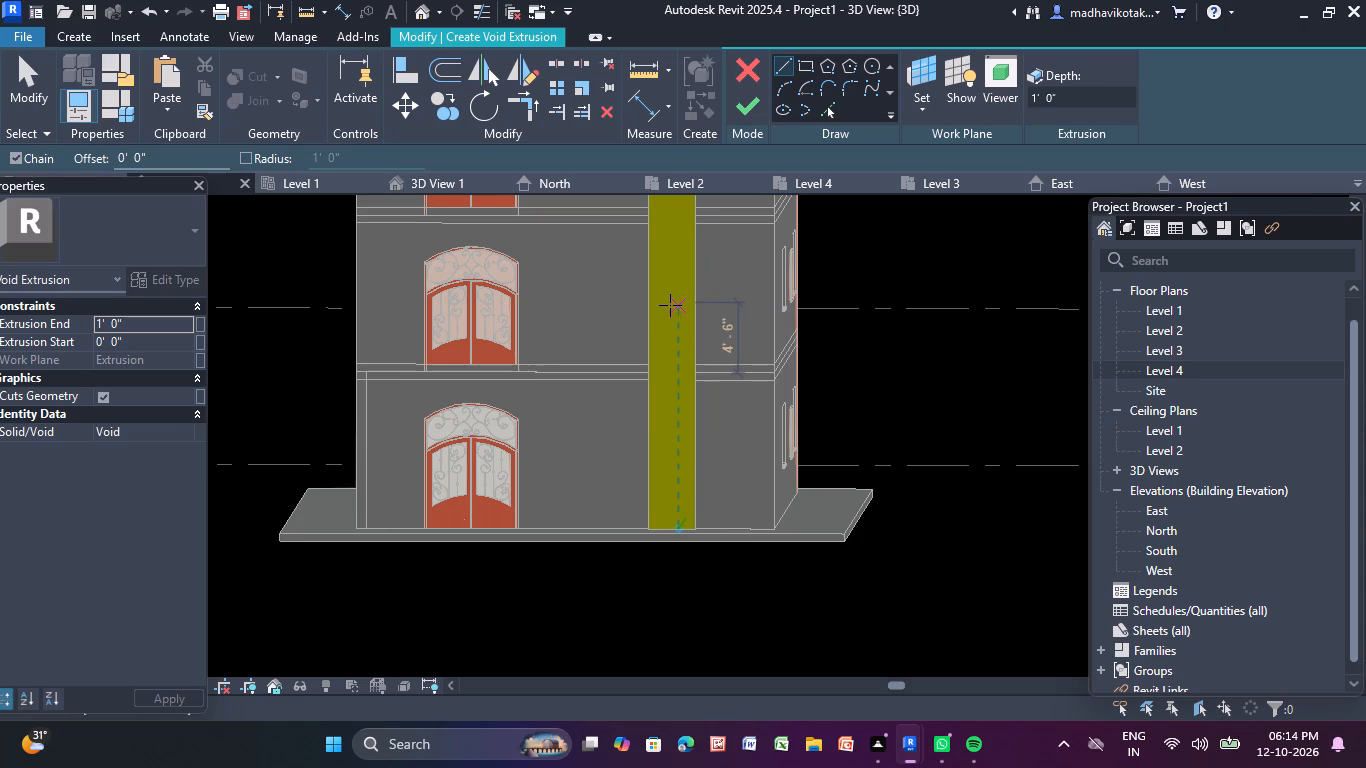
# Sketch a narrower rectangle about 26' tall inside the strip, from just below its top down to its base.
pyautogui.moveTo(670, 305); pyautogui.dragTo(665, 496, button='middle')
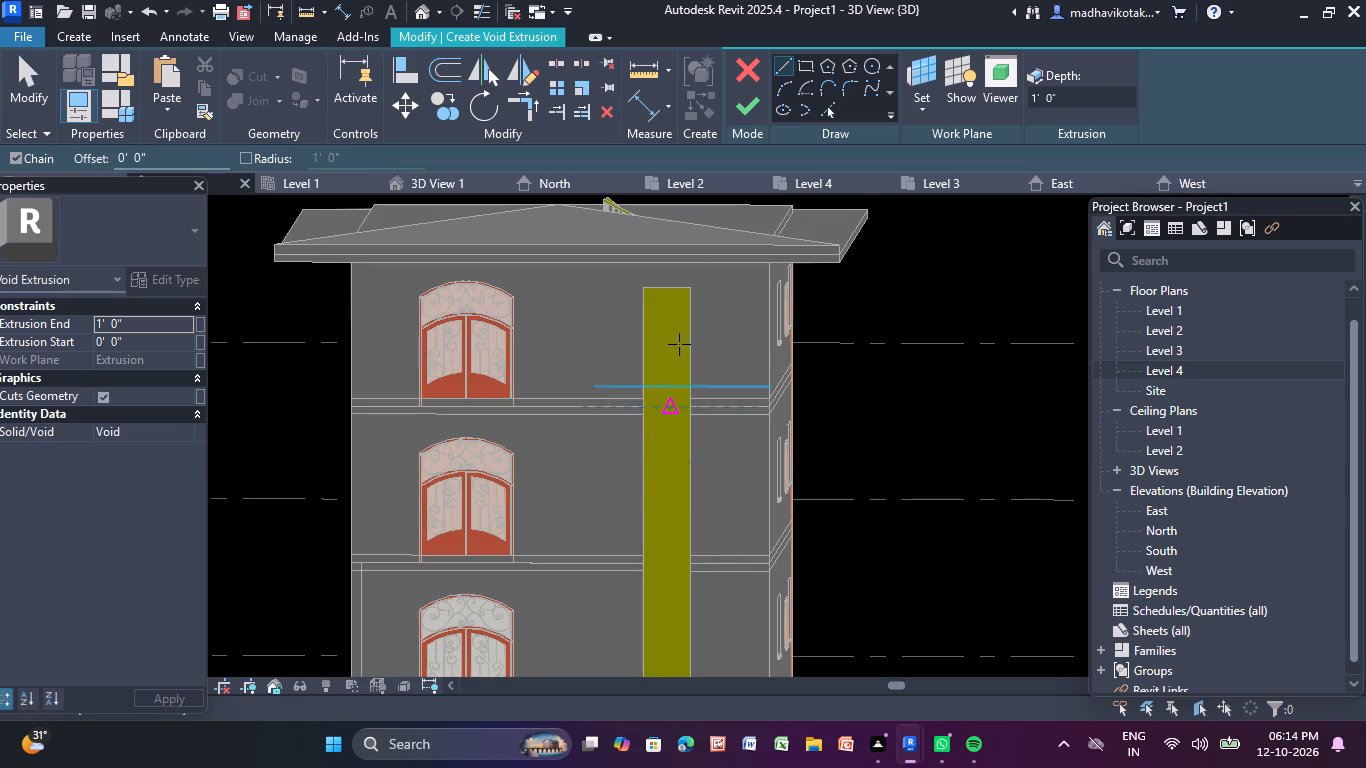
pyautogui.click(799, 60)
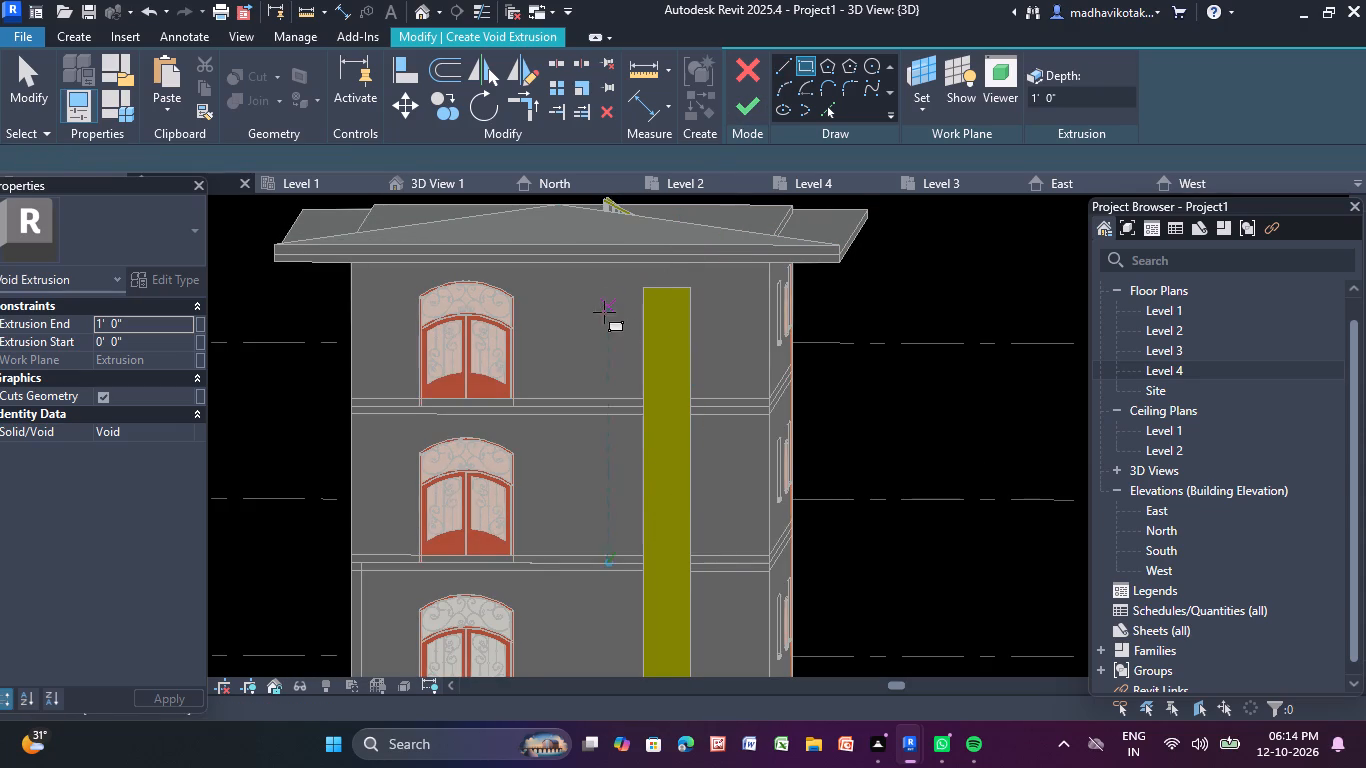
pyautogui.scroll(5, 659, 306)
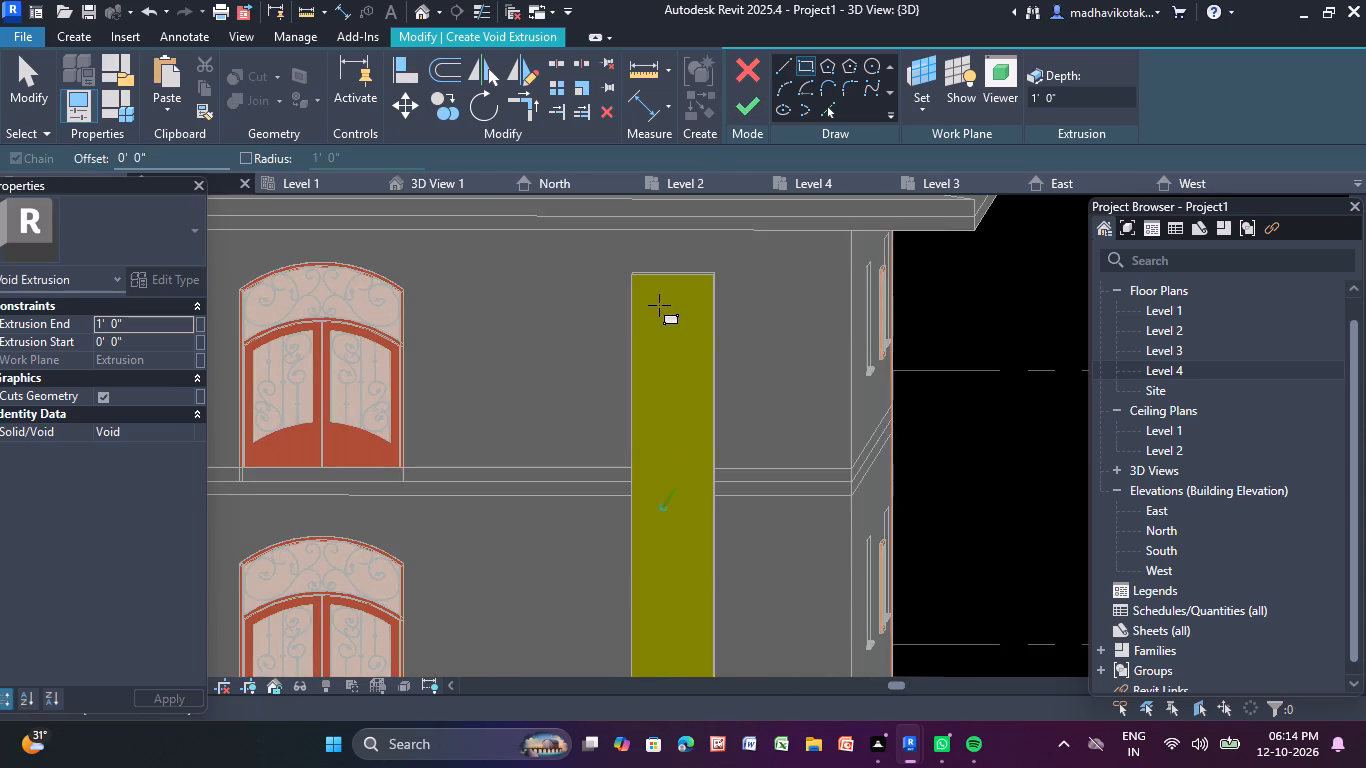
pyautogui.scroll(2, 659, 305)
pyautogui.click(649, 298)
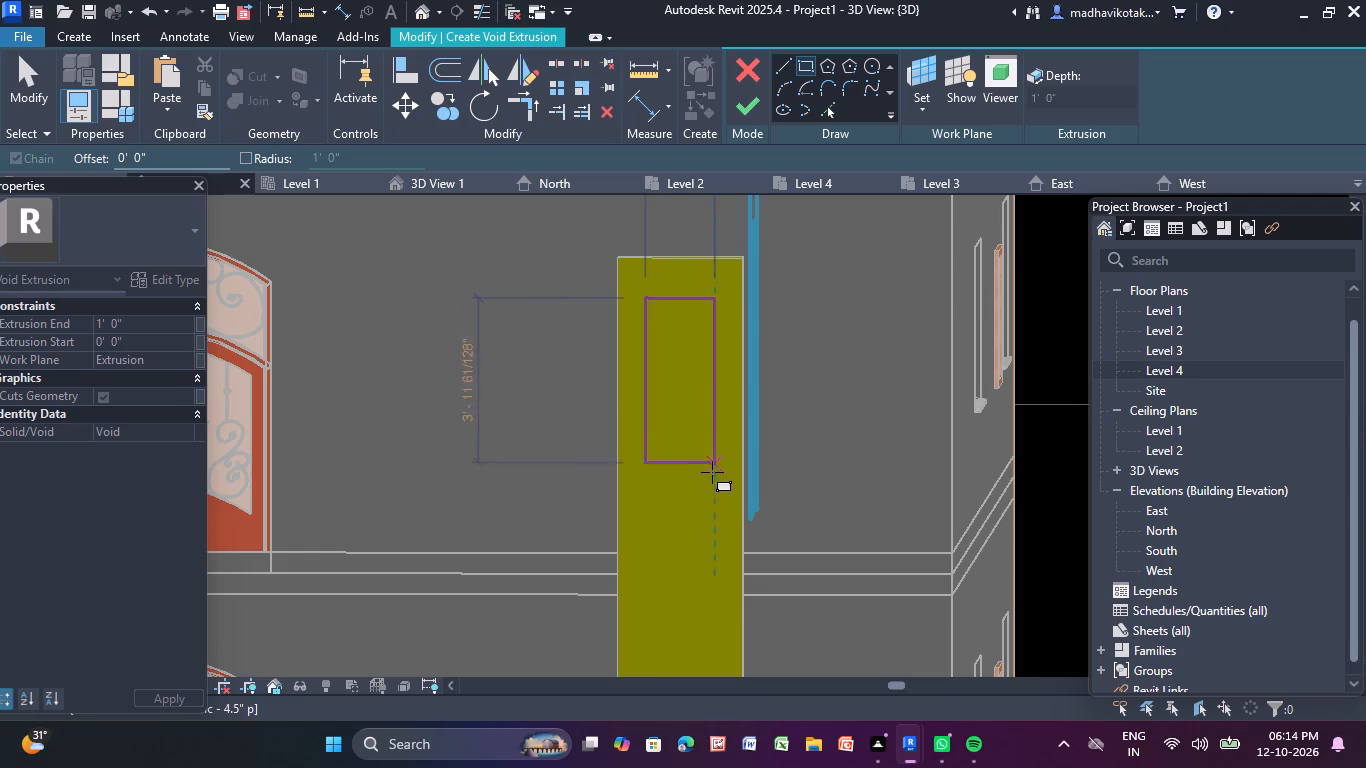
pyautogui.scroll(-1, 712, 599)
pyautogui.moveTo(712, 597); pyautogui.dragTo(690, 329, button='middle')
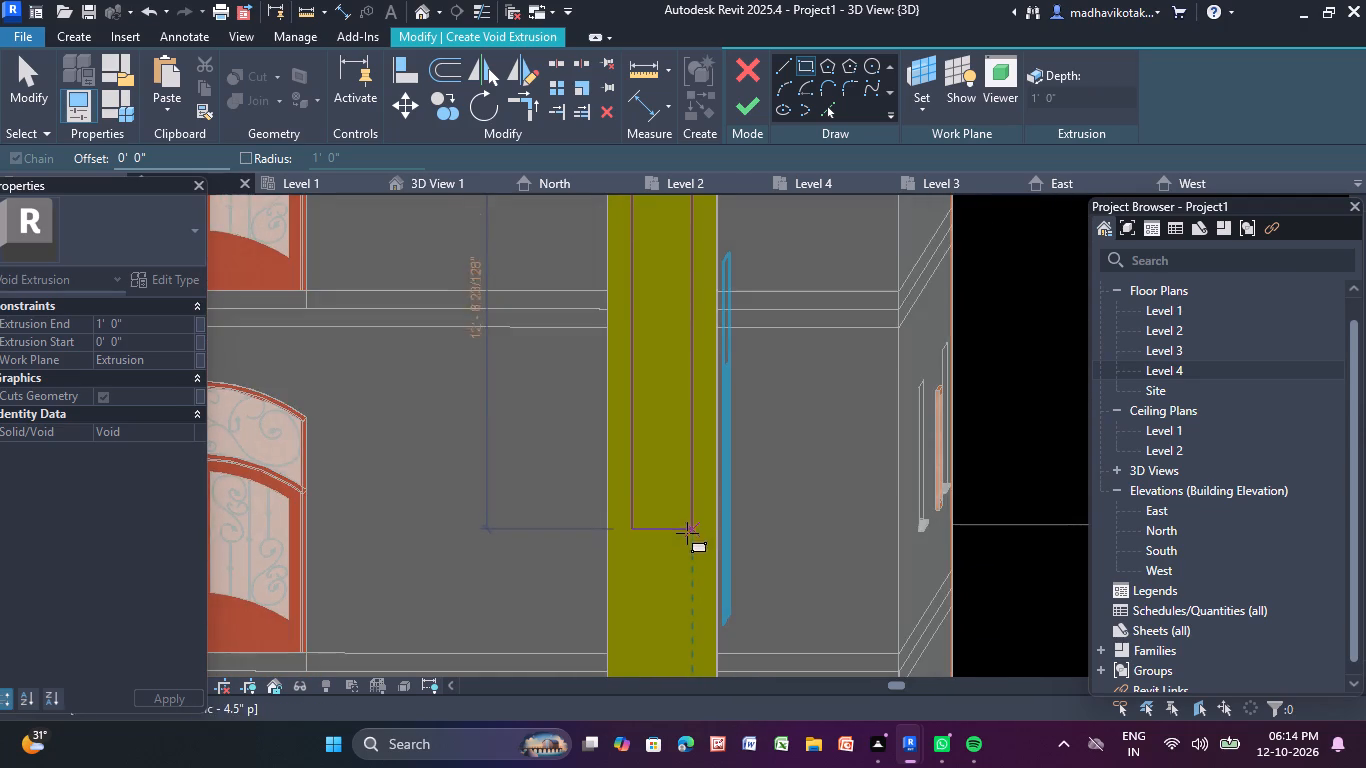
pyautogui.moveTo(686, 534); pyautogui.dragTo(665, 300, button='middle')
pyautogui.scroll(-3, 652, 506)
pyautogui.moveTo(652, 506); pyautogui.dragTo(673, 298, button='middle')
pyautogui.click(684, 487)
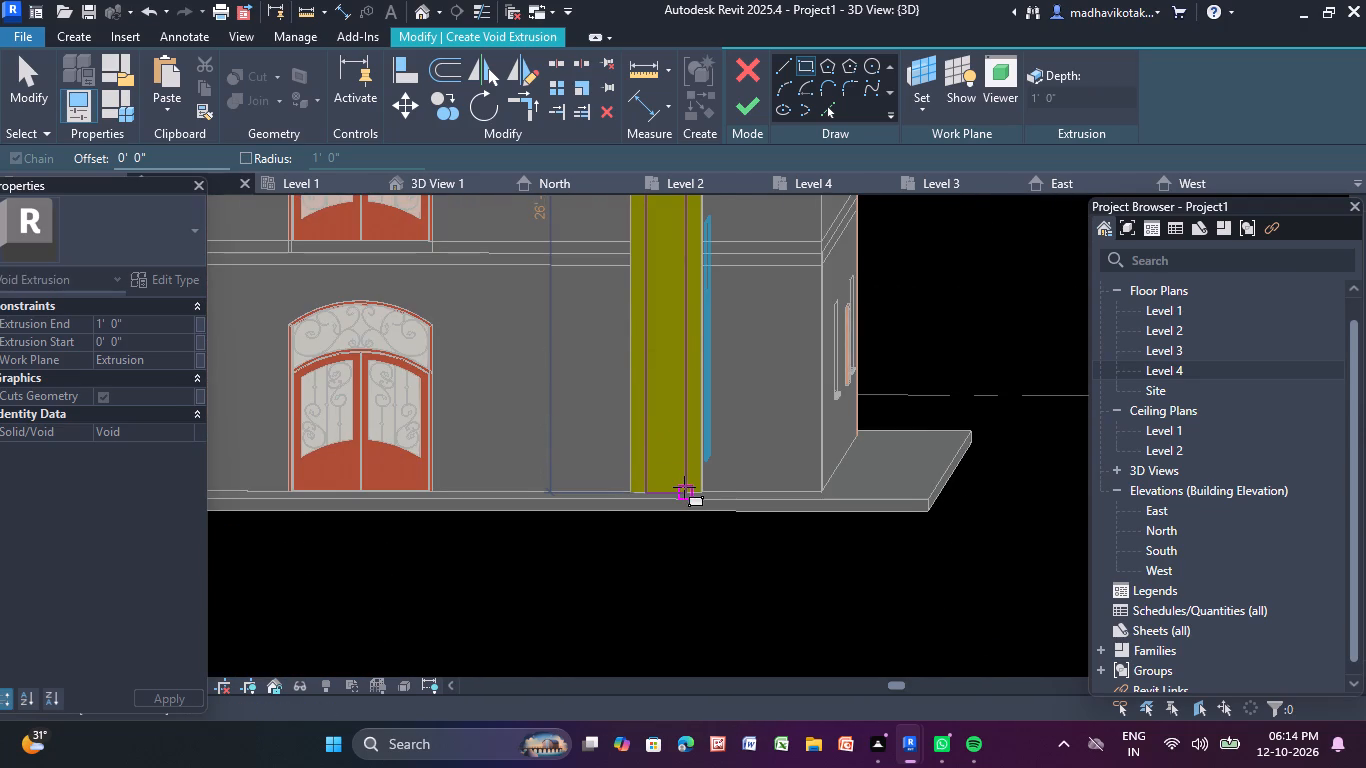
# Set the void's Extrusion End to 6' and finish the void extrusion.
pyautogui.click(149, 317)
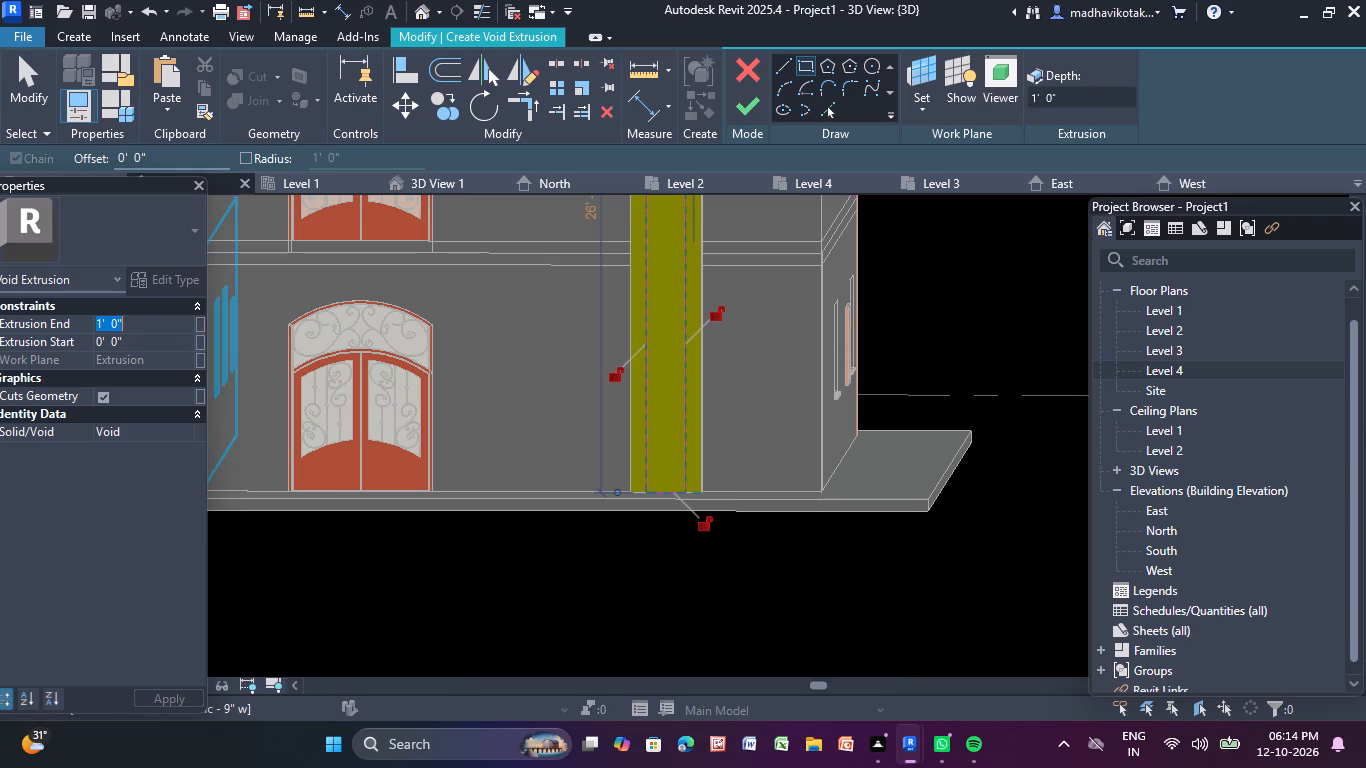
pyautogui.press('BackSpace')
pyautogui.press('6')
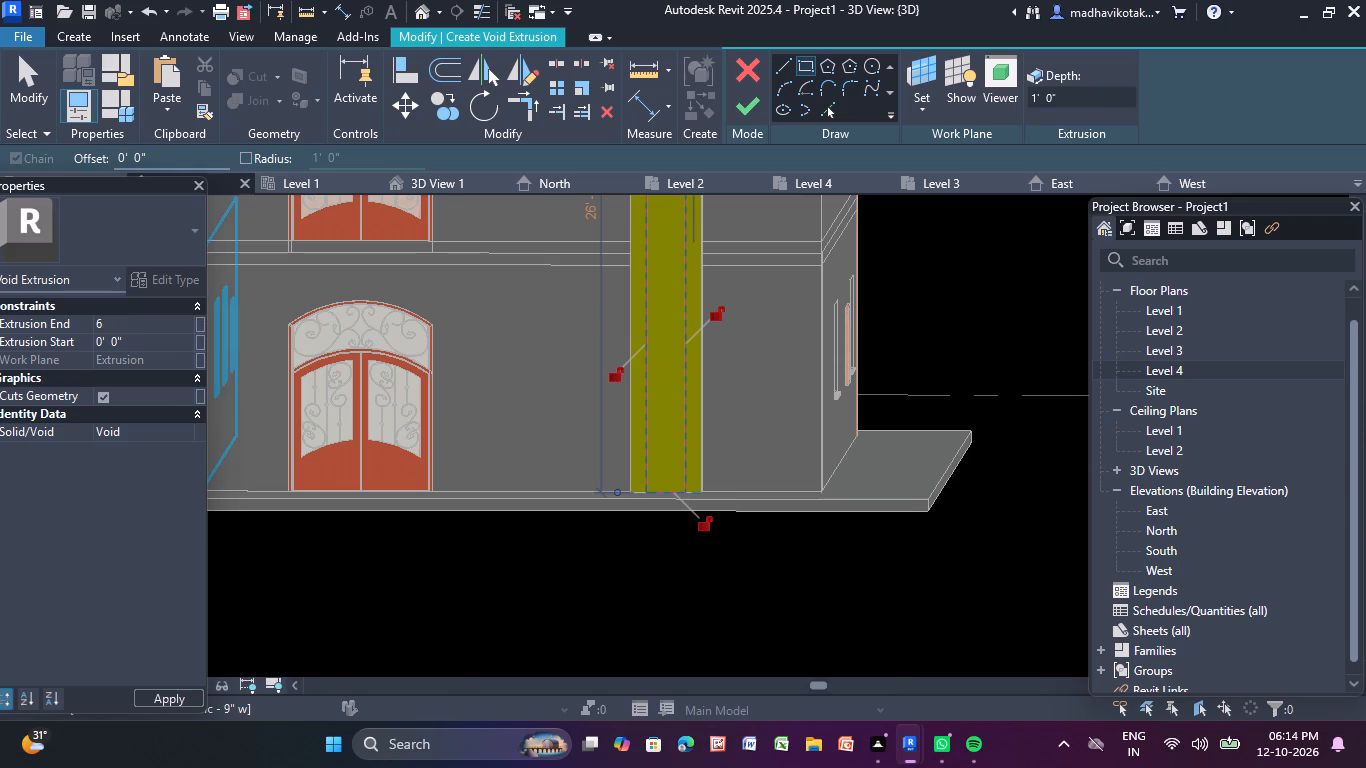
pyautogui.press("'")
pyautogui.press('Return')
pyautogui.scroll(-2, 768, 286)
pyautogui.moveTo(758, 299); pyautogui.dragTo(738, 633, button='middle')
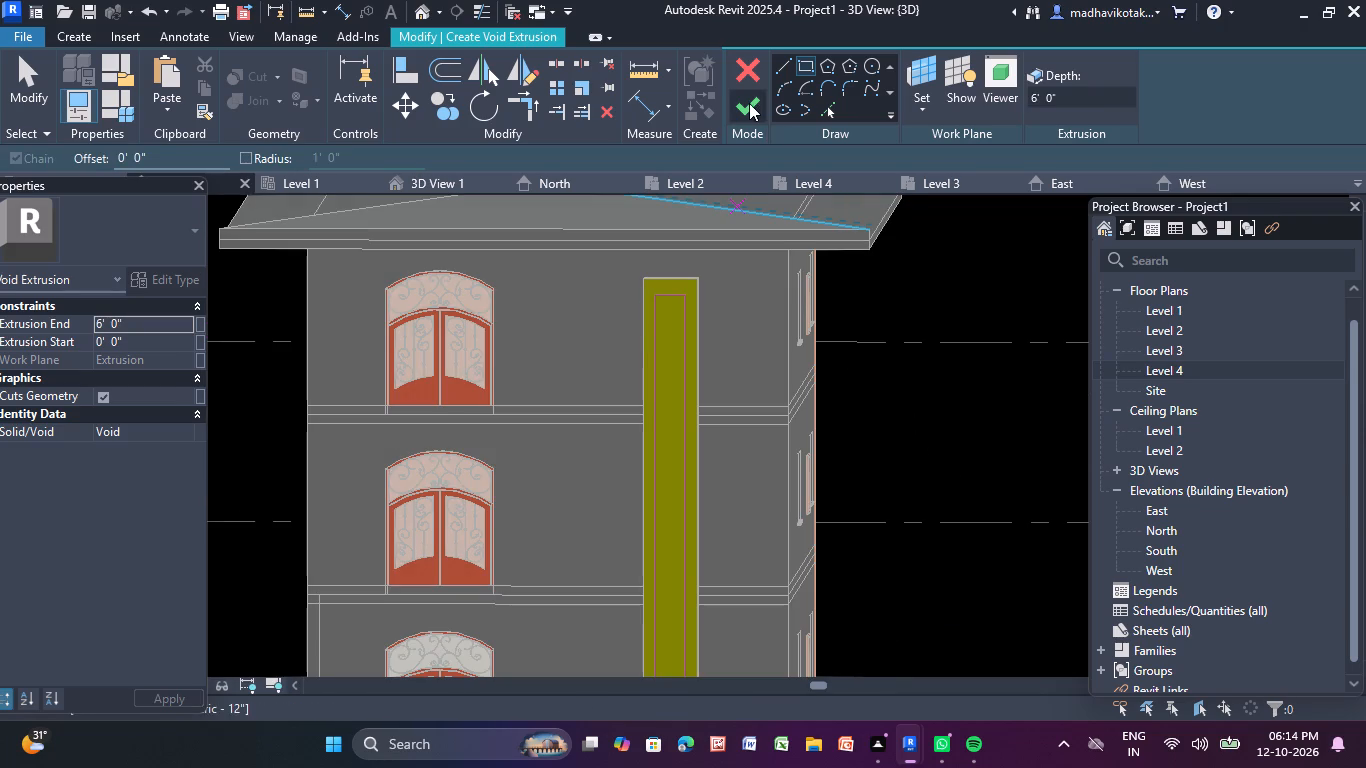
pyautogui.click(749, 103)
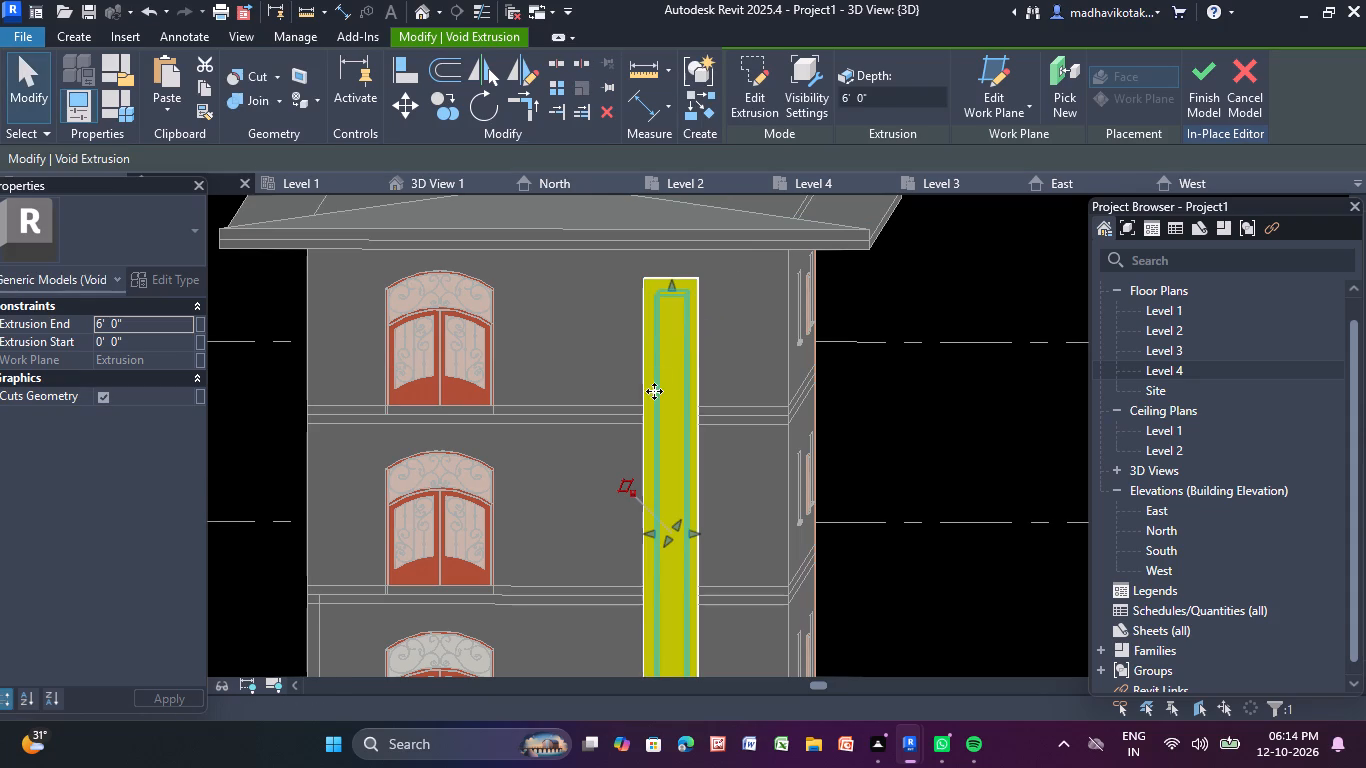
# Stretch the void past both vertical edges of the strip and extend its depth to about 19' 10".
pyautogui.scroll(4, 700, 580)
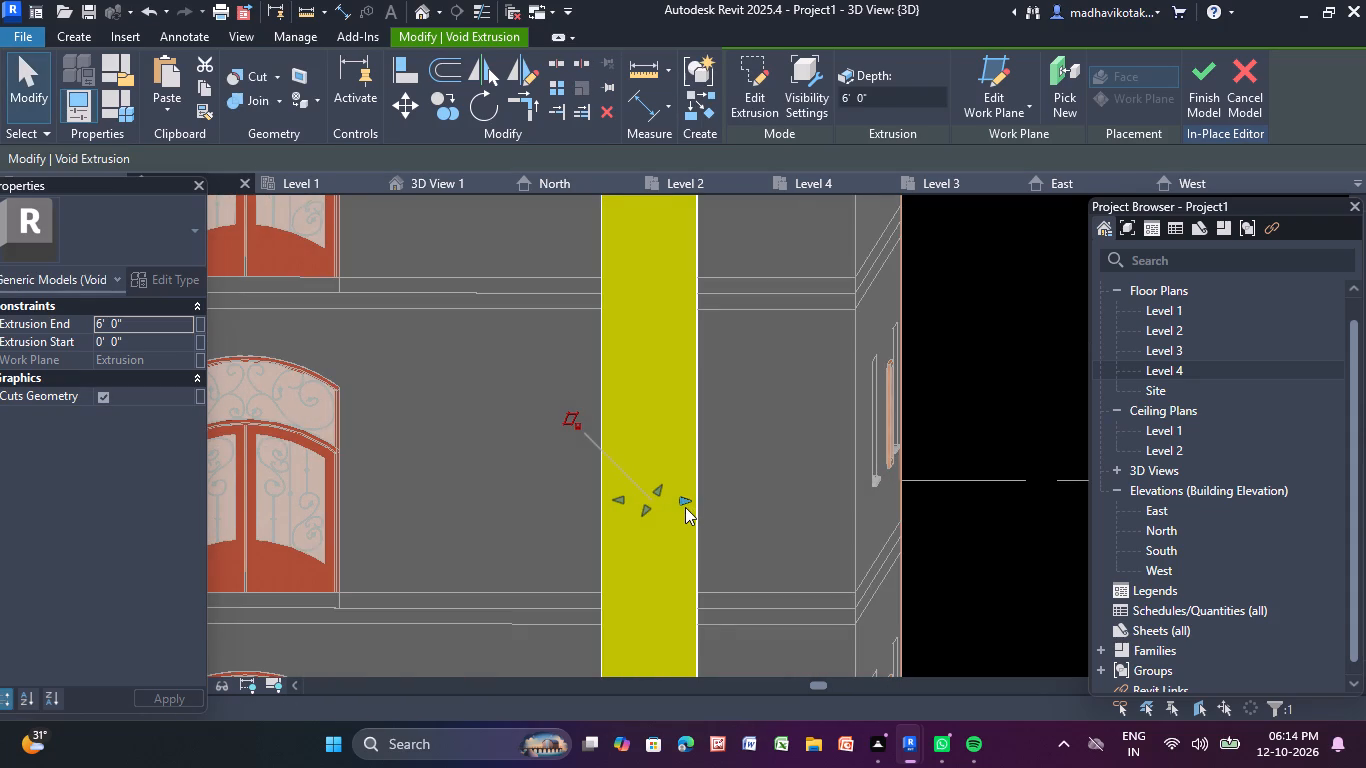
pyautogui.moveTo(685, 501); pyautogui.dragTo(715, 492)
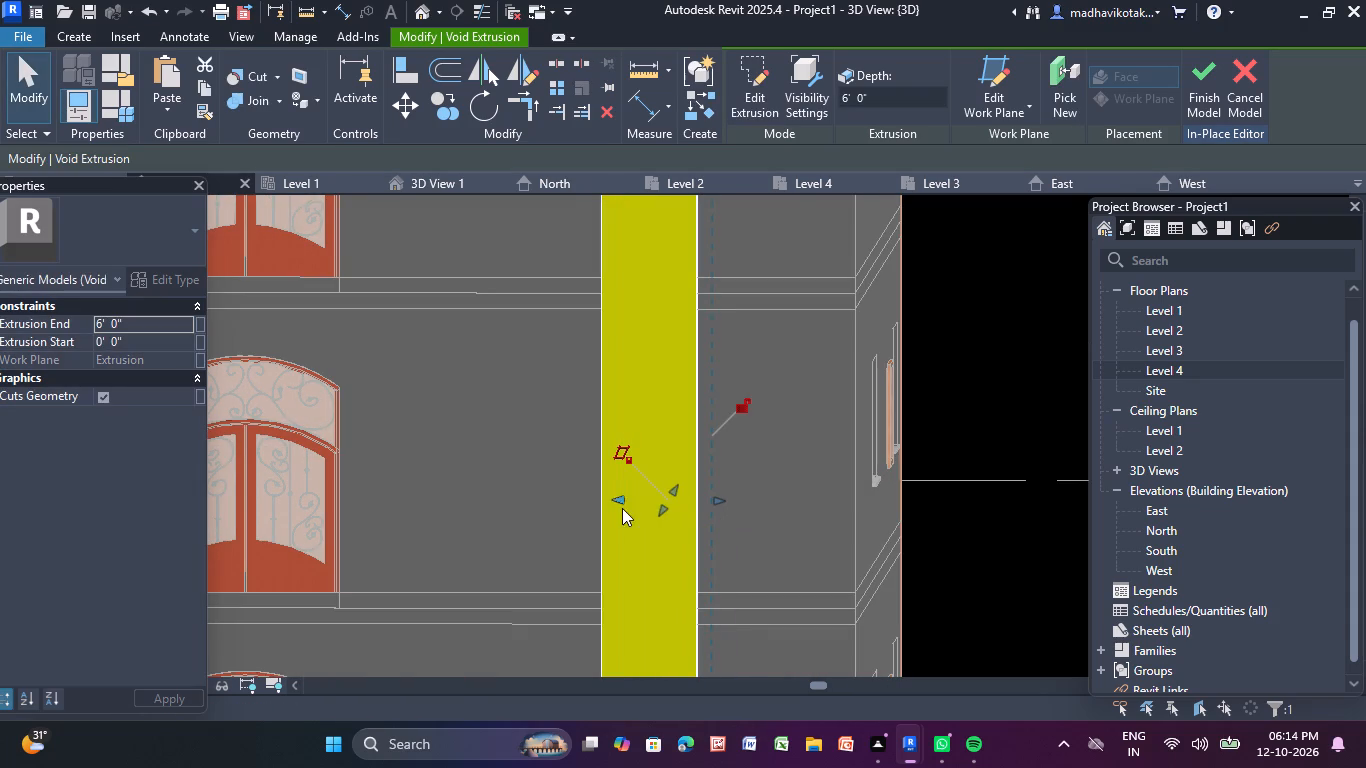
pyautogui.moveTo(621, 500); pyautogui.dragTo(583, 491)
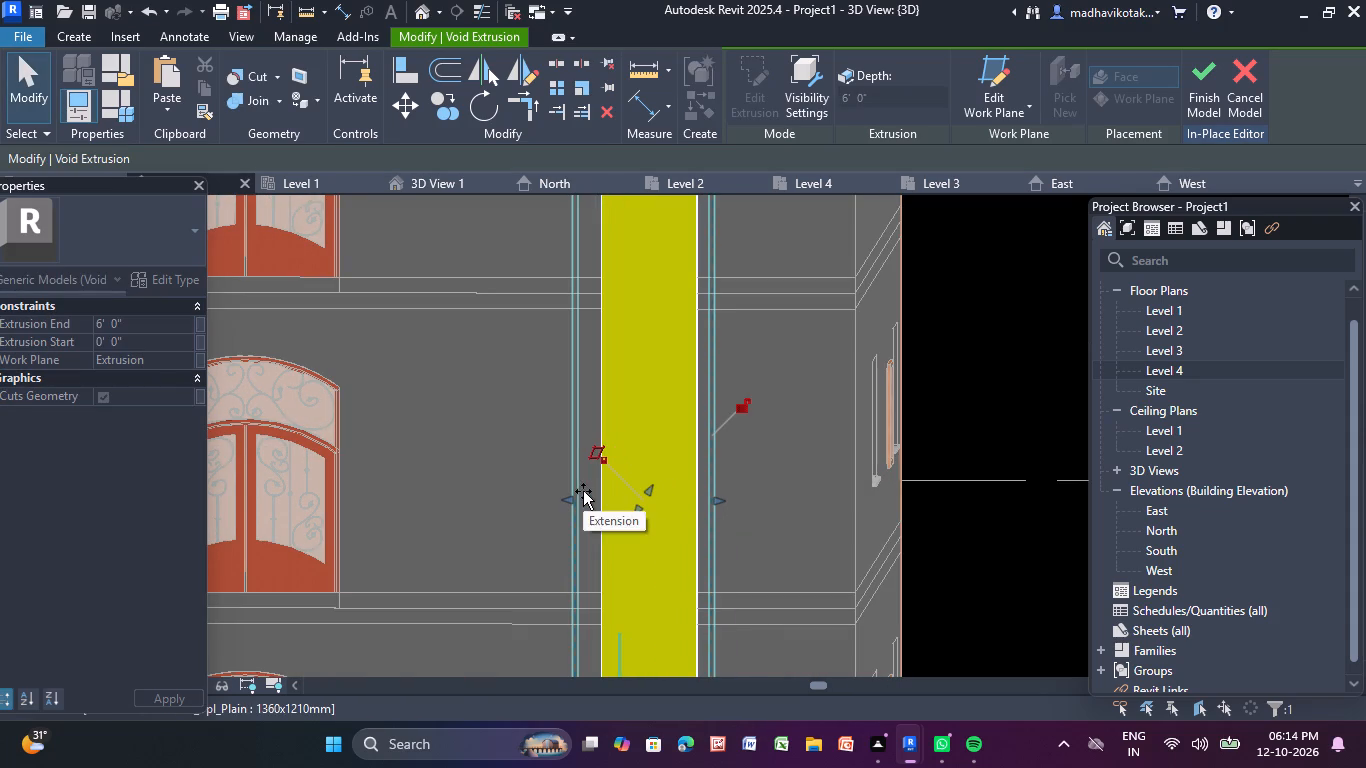
pyautogui.moveTo(583, 491); pyautogui.dragTo(588, 493)
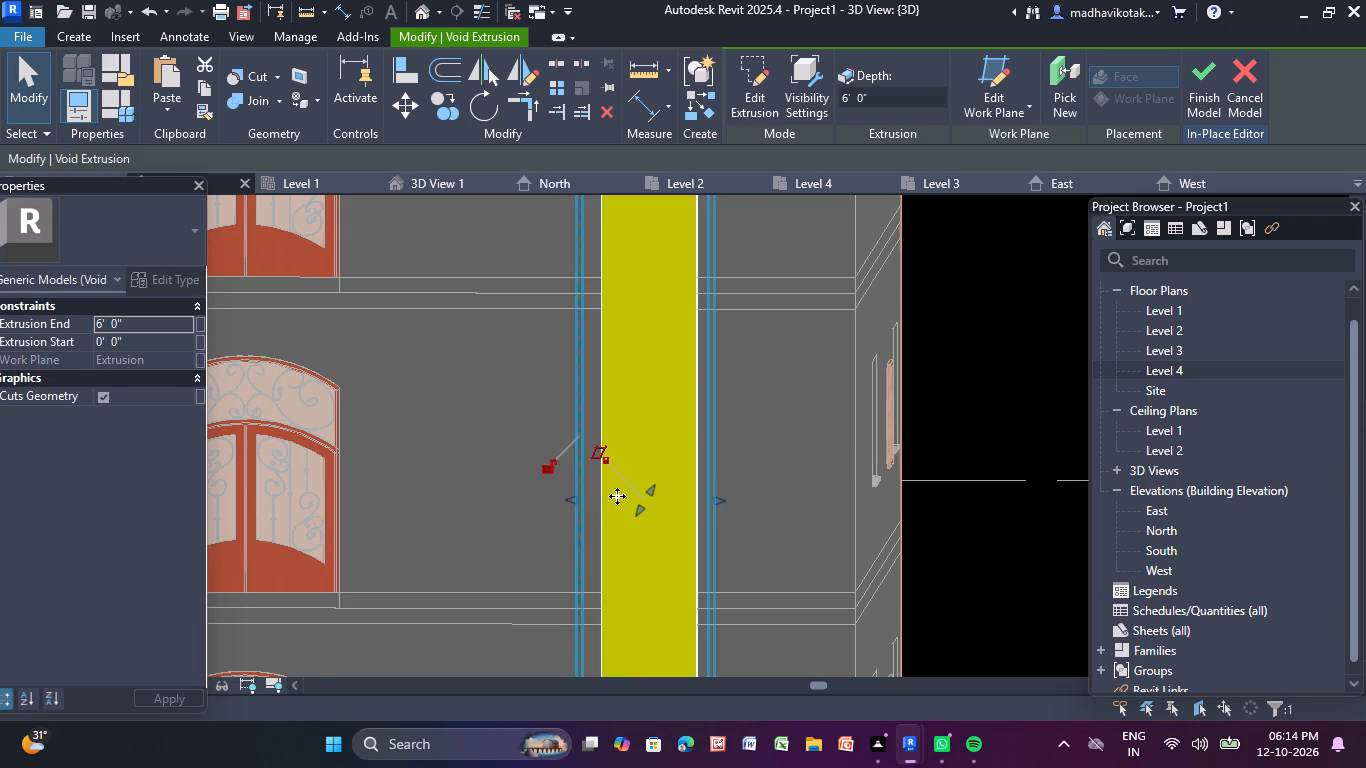
pyautogui.moveTo(651, 496); pyautogui.dragTo(636, 438)
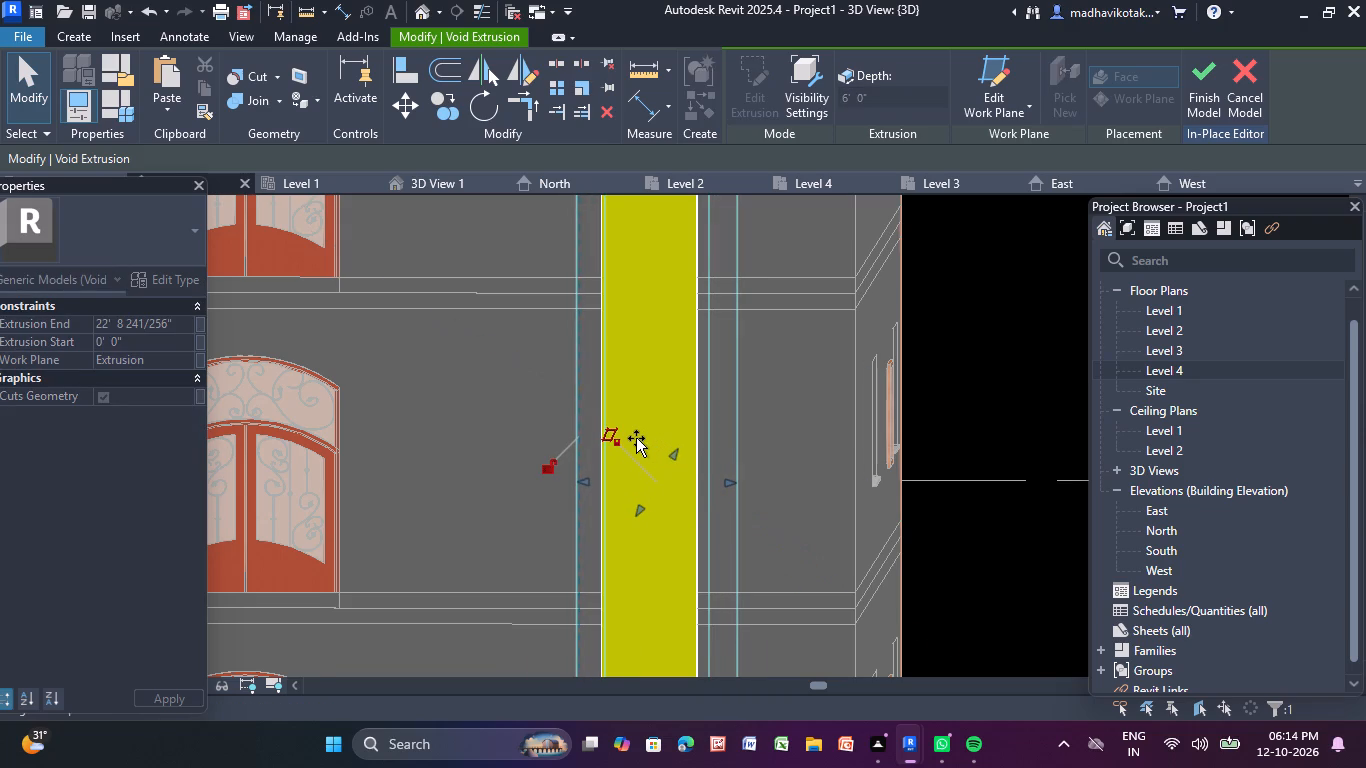
pyautogui.moveTo(636, 438); pyautogui.dragTo(613, 441)
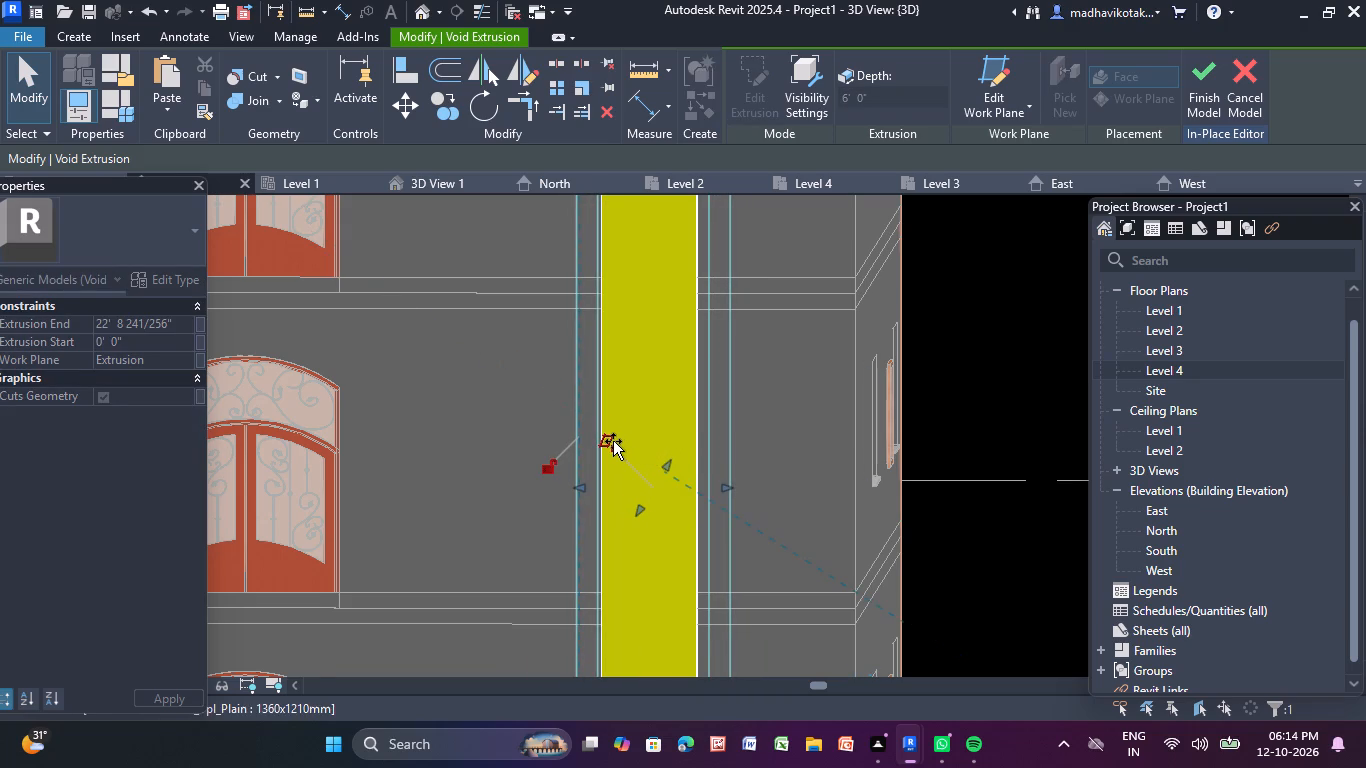
pyautogui.moveTo(613, 441); pyautogui.dragTo(608, 442)
# Extend the top of the void above the strip to just below the roof eave.
pyautogui.scroll(-3, 630, 428)
pyautogui.moveTo(630, 425); pyautogui.dragTo(605, 479, button='middle')
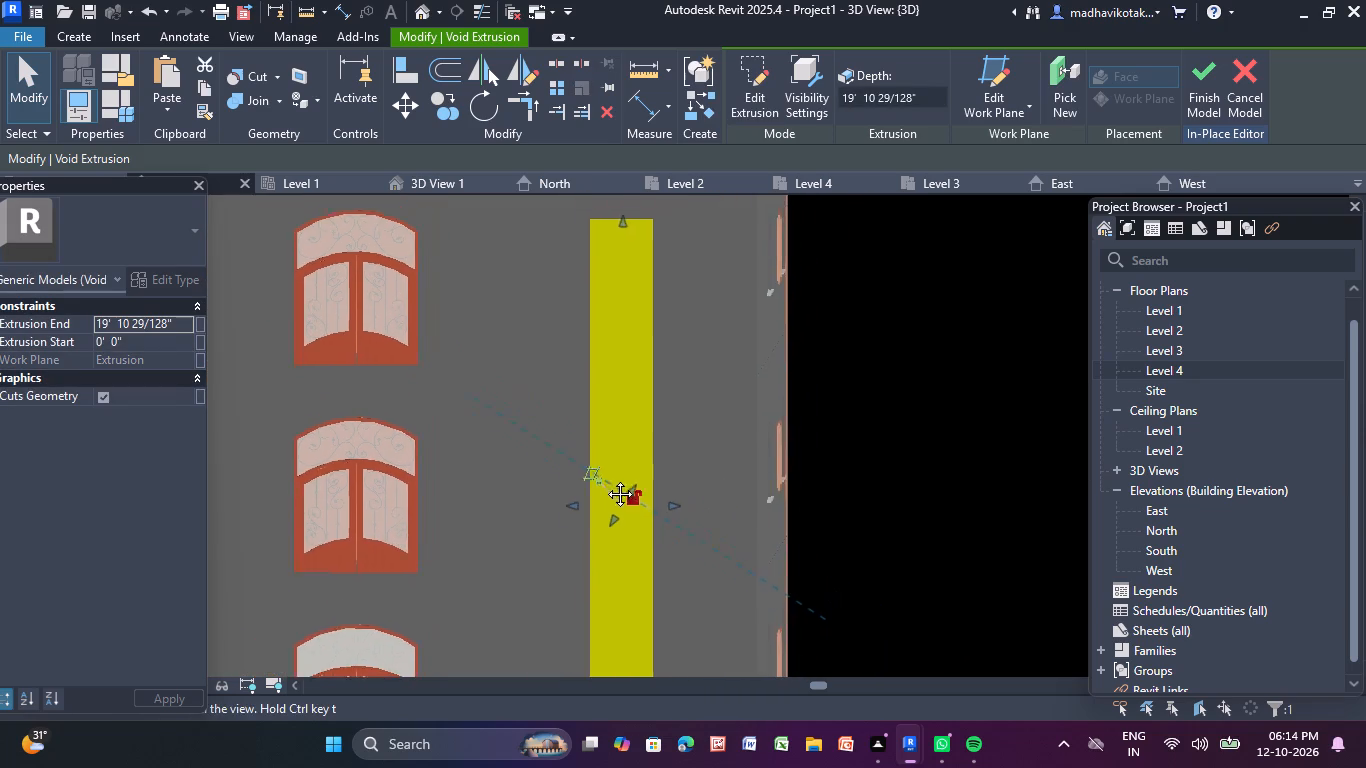
pyautogui.moveTo(605, 479); pyautogui.dragTo(599, 499, button='middle')
pyautogui.moveTo(612, 257); pyautogui.dragTo(610, 240)
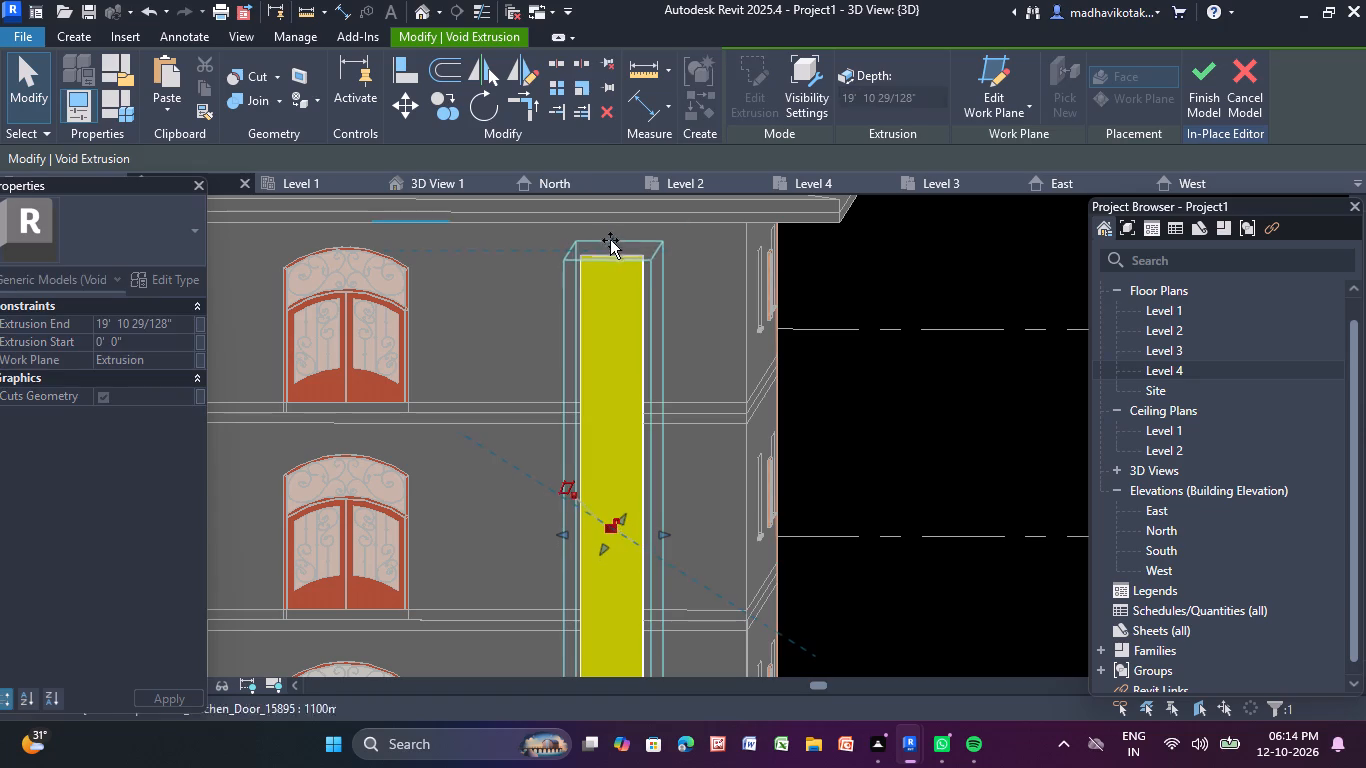
pyautogui.moveTo(610, 240); pyautogui.dragTo(613, 220)
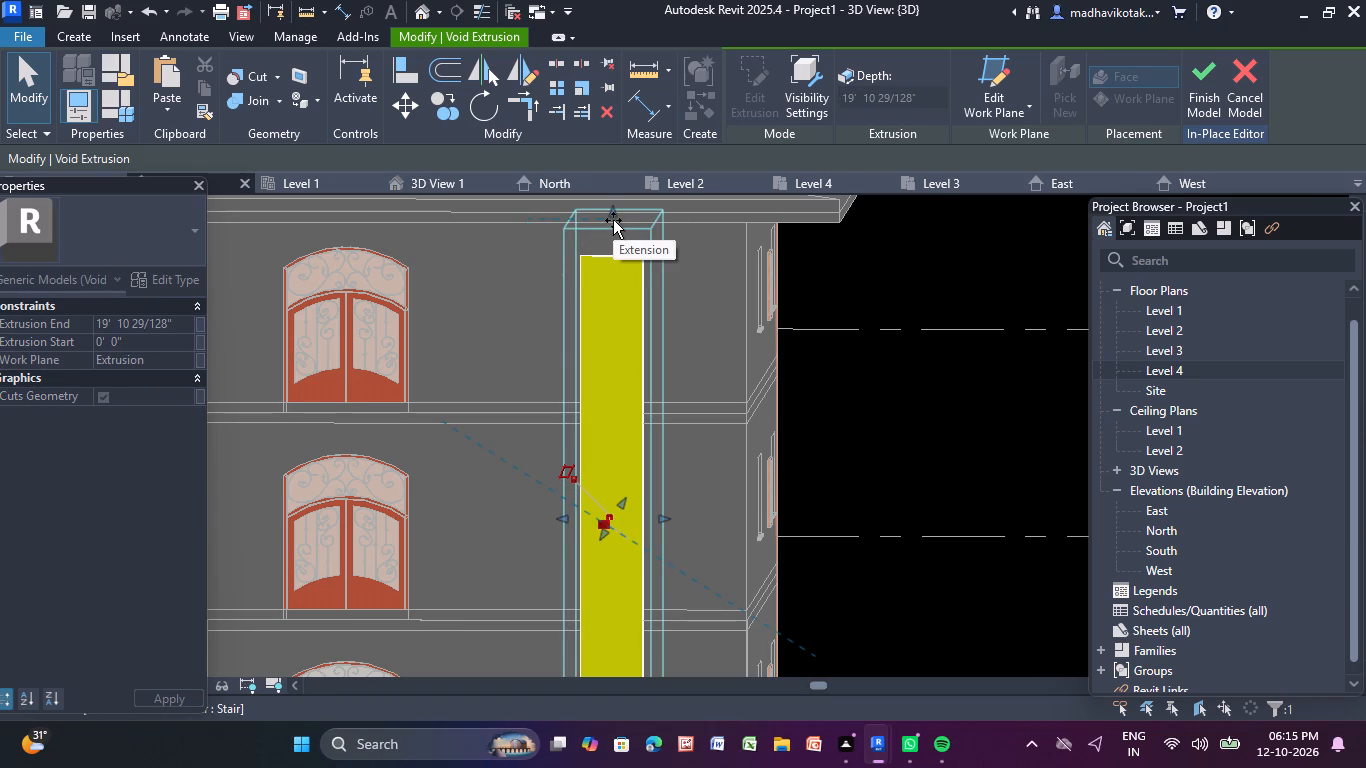
pyautogui.moveTo(613, 220); pyautogui.dragTo(615, 227)
pyautogui.moveTo(615, 228); pyautogui.dragTo(615, 242)
pyautogui.scroll(-3, 623, 252)
pyautogui.moveTo(621, 282); pyautogui.dragTo(602, 370, button='middle')
pyautogui.scroll(4, 601, 318)
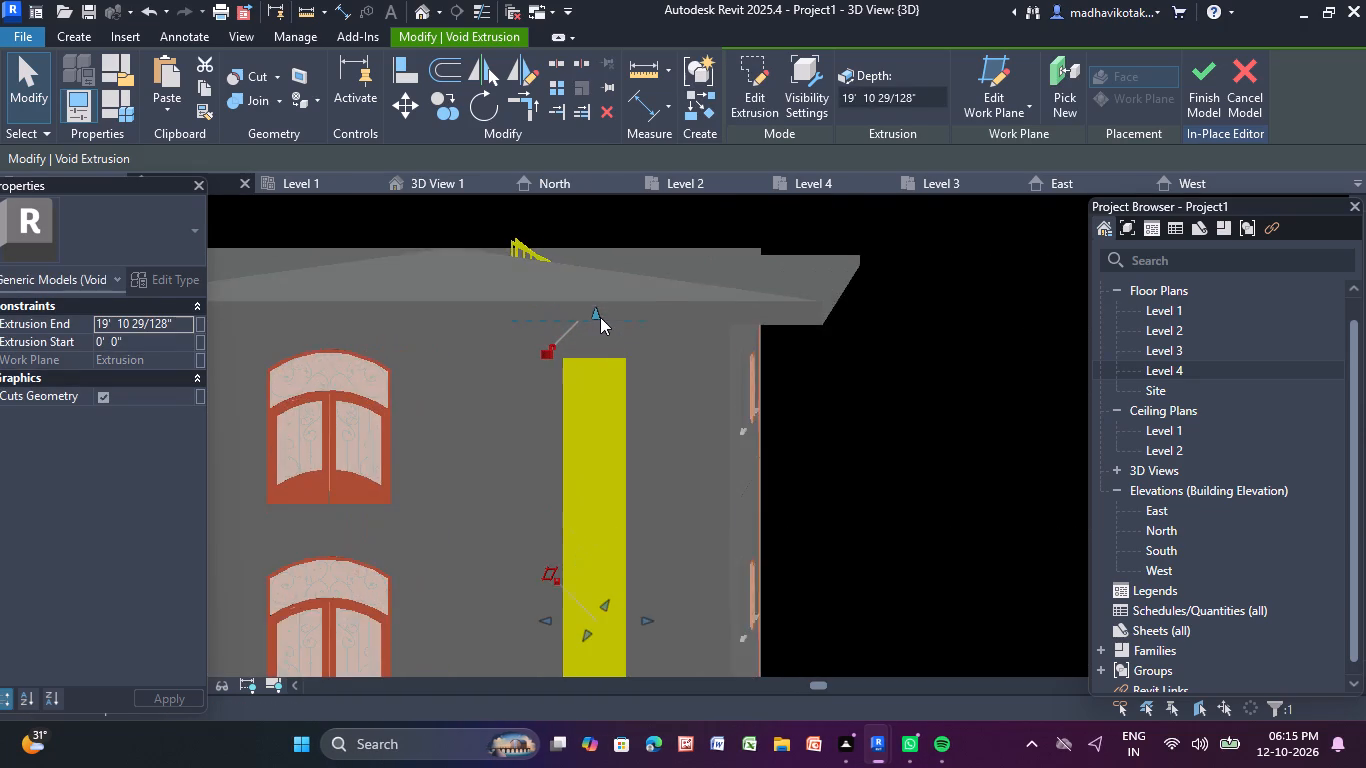
pyautogui.moveTo(593, 309); pyautogui.dragTo(595, 339)
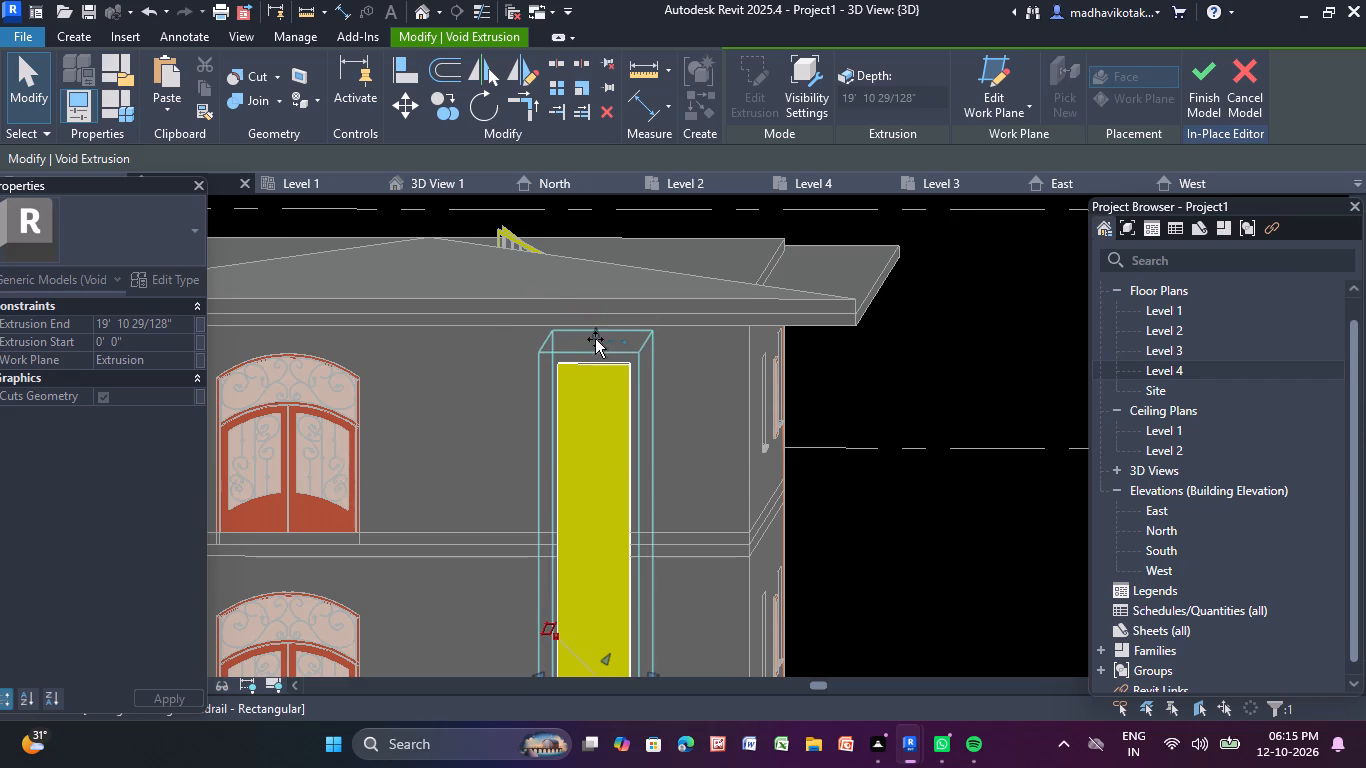
pyautogui.moveTo(595, 339); pyautogui.dragTo(601, 334)
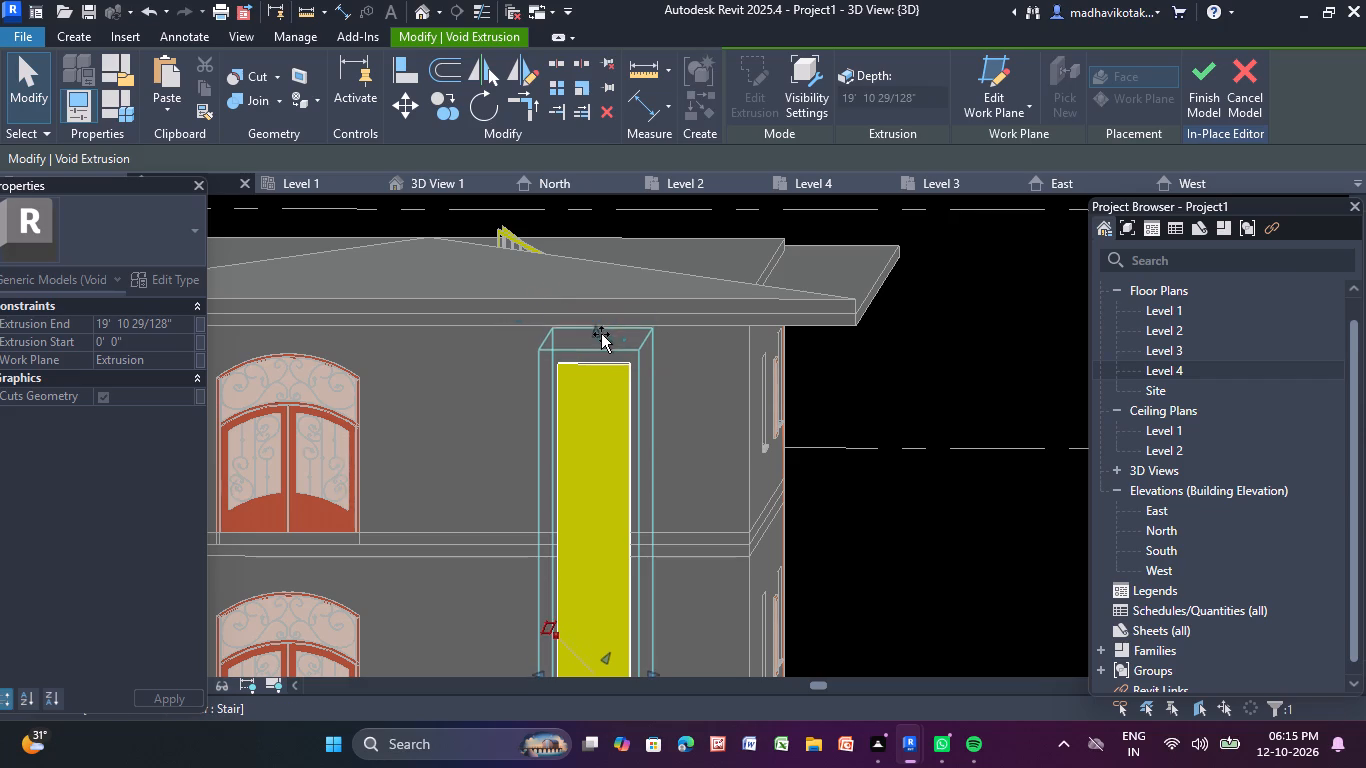
pyautogui.moveTo(601, 334); pyautogui.dragTo(599, 340)
# Check the void along the strip down to its base and finish the in-place model.
pyautogui.scroll(-5, 658, 393)
pyautogui.moveTo(663, 410); pyautogui.dragTo(679, 297, button='middle')
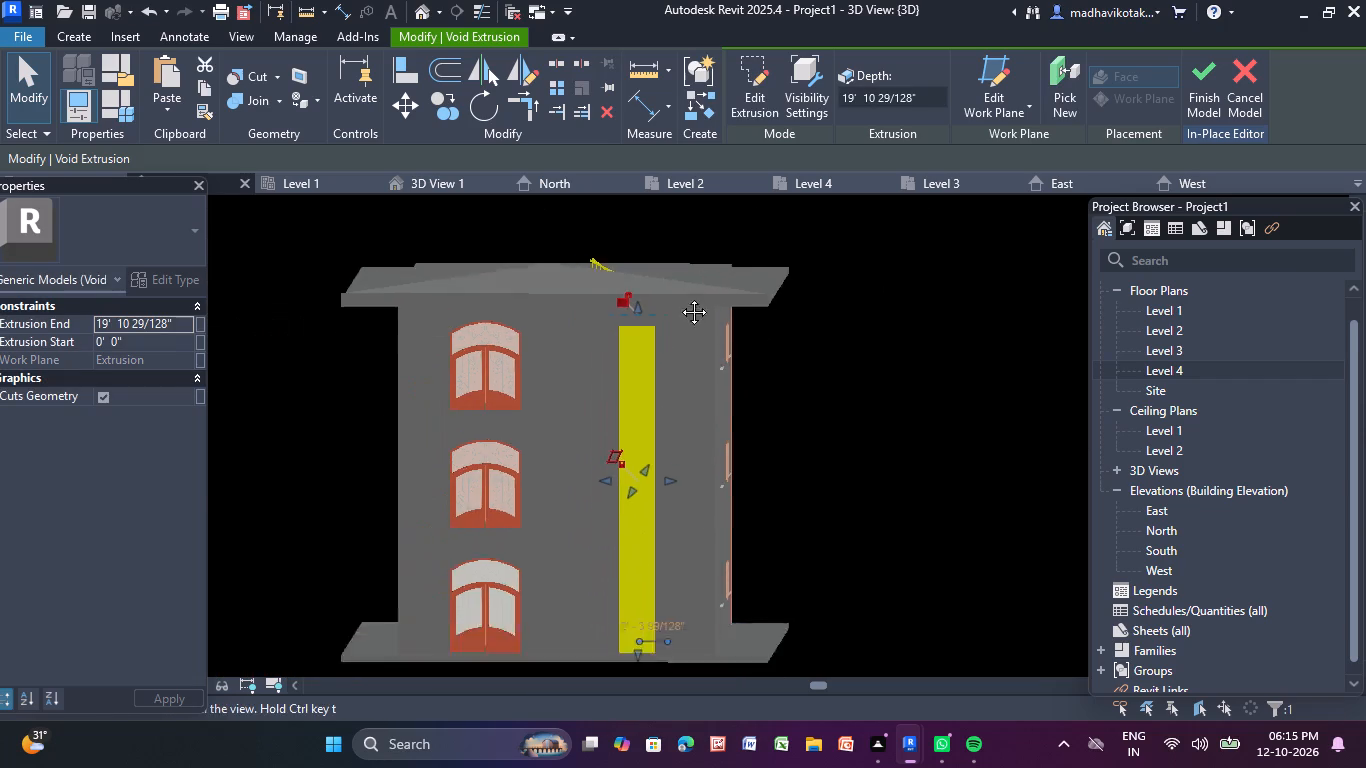
pyautogui.moveTo(679, 297); pyautogui.dragTo(684, 243, button='middle')
pyautogui.scroll(5, 667, 538)
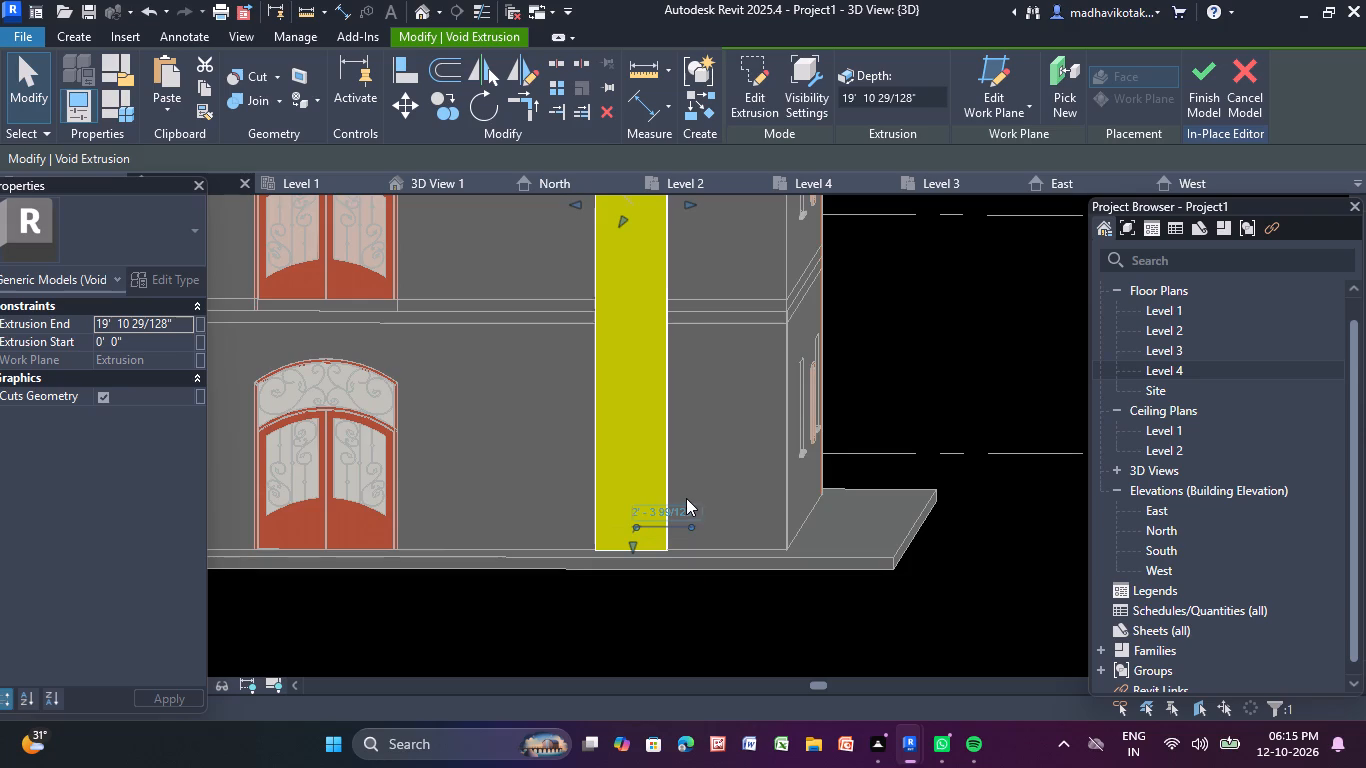
pyautogui.scroll(-1, 696, 386)
pyautogui.moveTo(687, 408); pyautogui.dragTo(690, 497, button='middle')
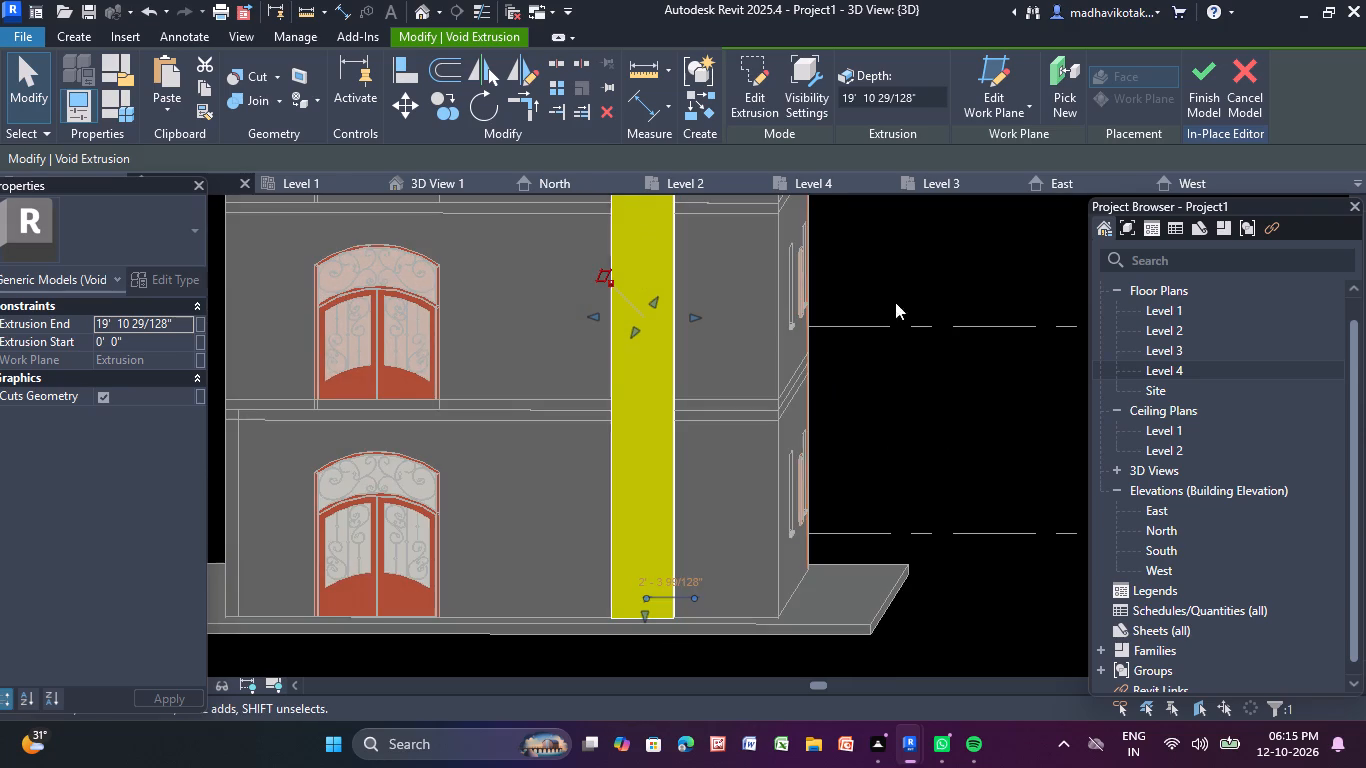
pyautogui.click(1207, 82)
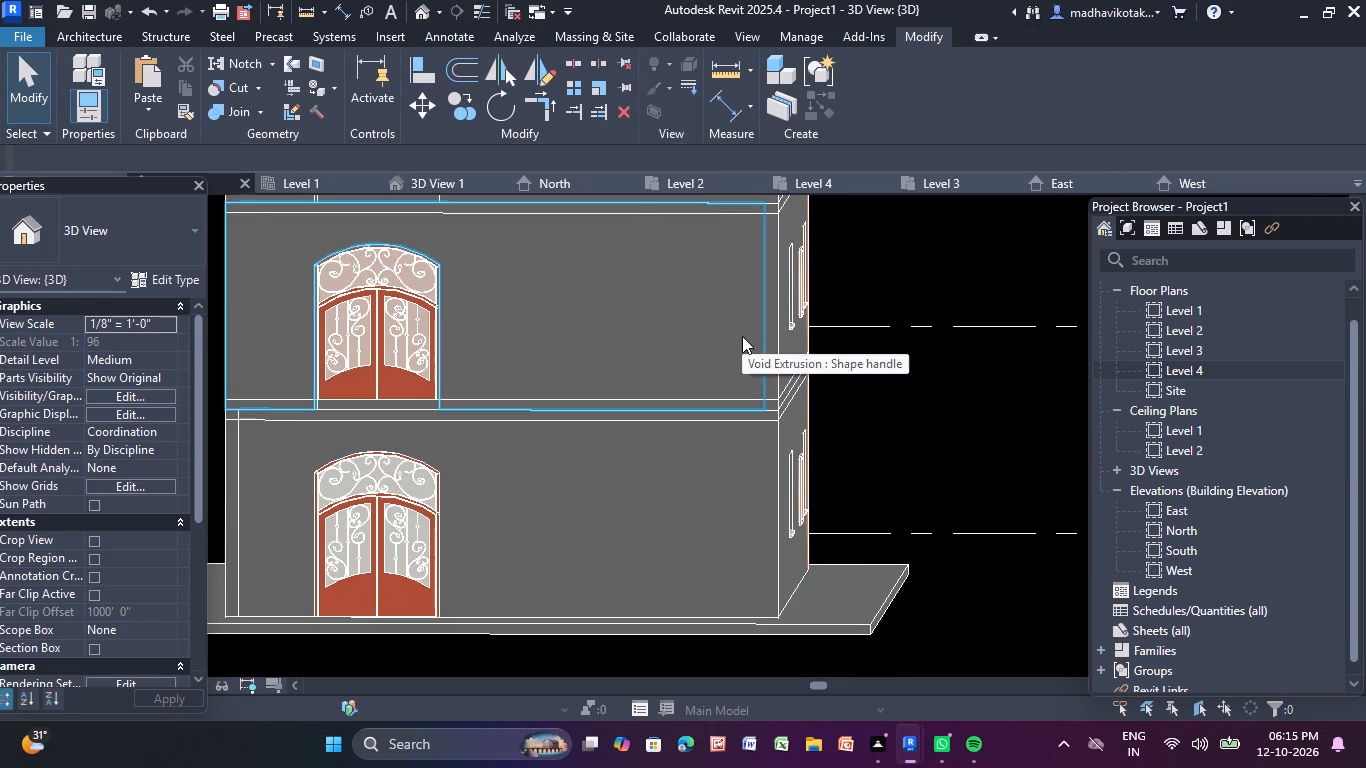
# Examine the door-end wall, the side walls and the roof from several angles in the 3D view.
pyautogui.scroll(-3, 765, 334)
pyautogui.moveTo(765, 335); pyautogui.dragTo(766, 392, button='middle')
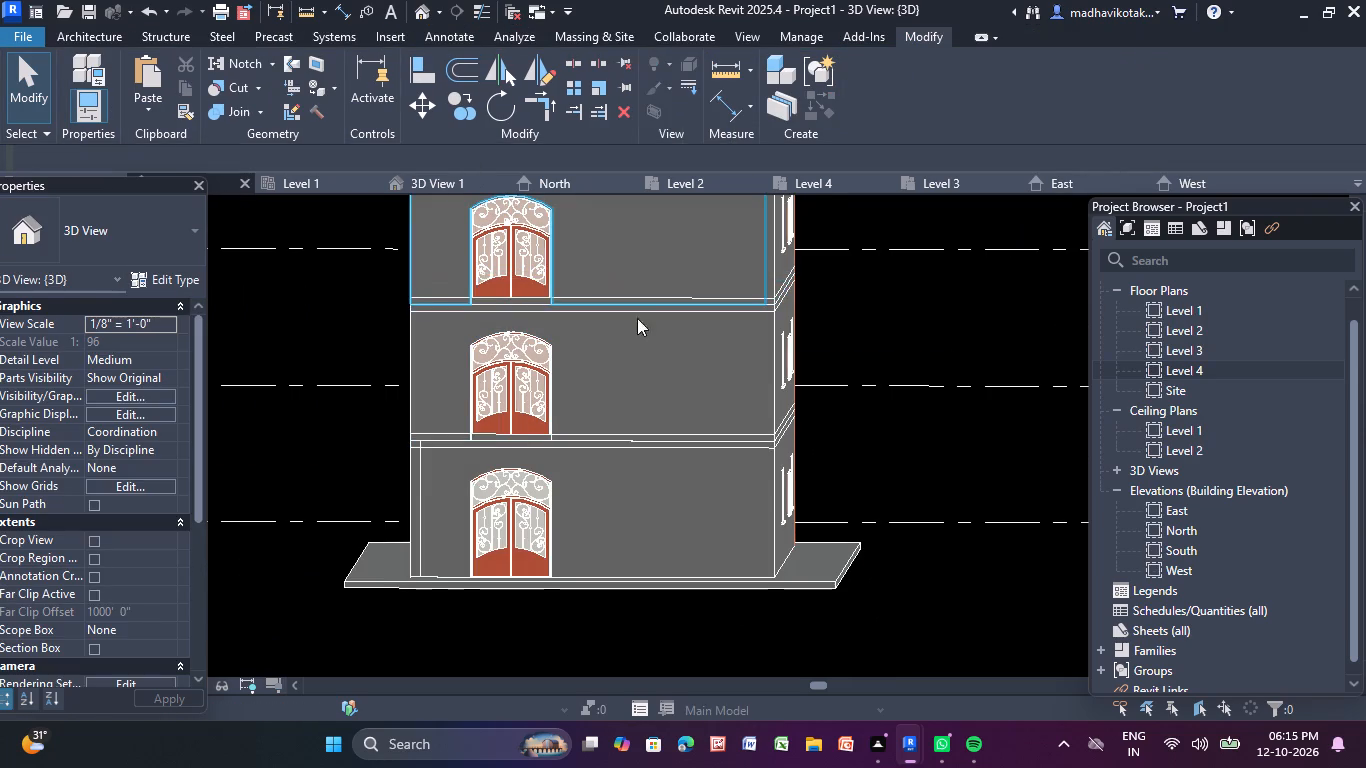
pyautogui.click(681, 397)
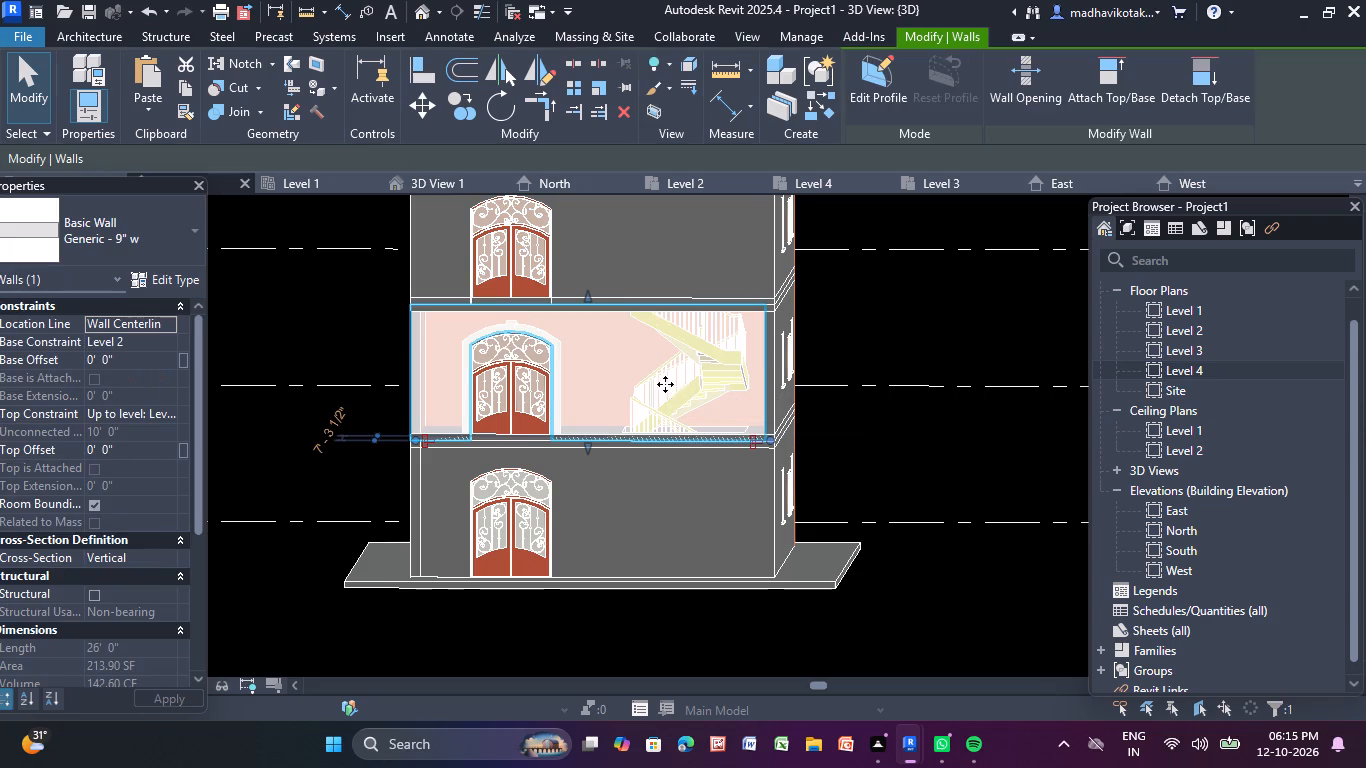
pyautogui.press('Escape')
pyautogui.press('Escape')
pyautogui.scroll(-3, 678, 369)
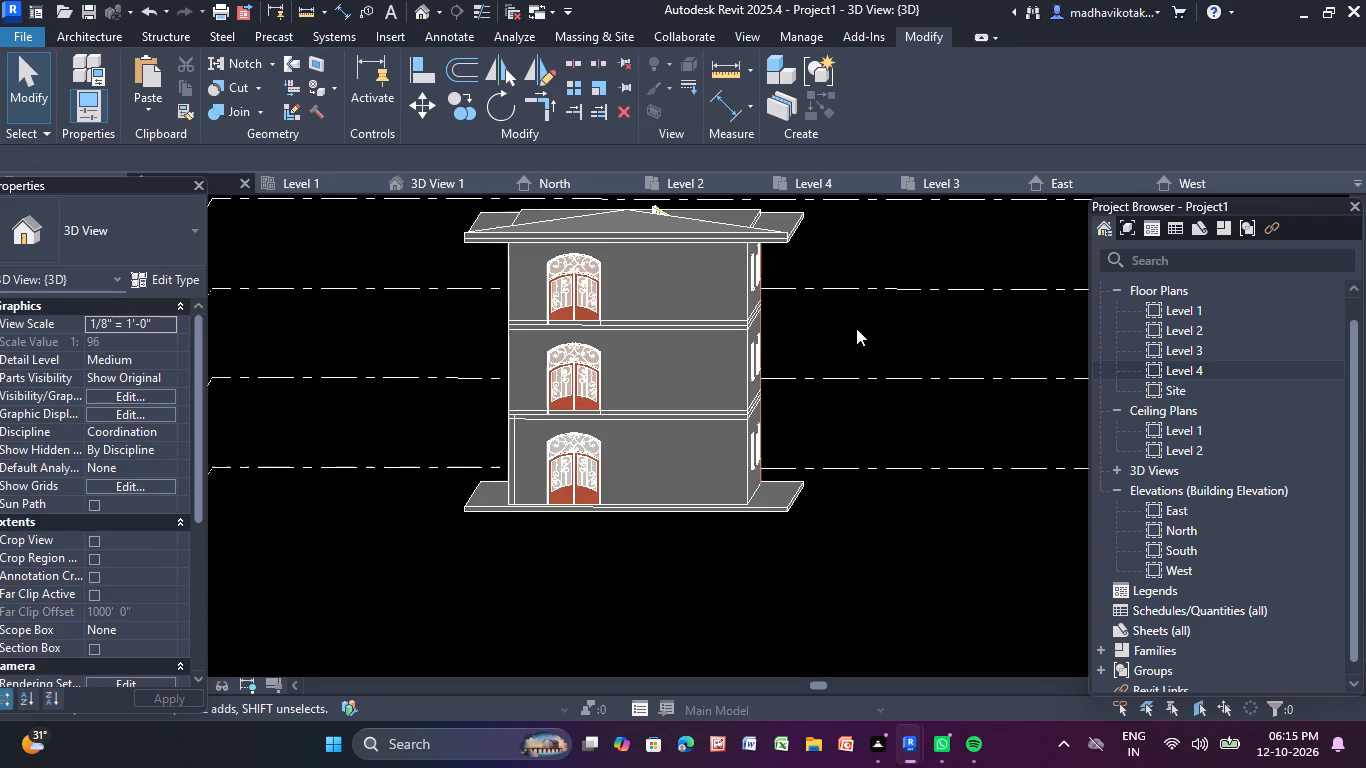
pyautogui.moveTo(843, 326); pyautogui.dragTo(666, 426, button='middle')
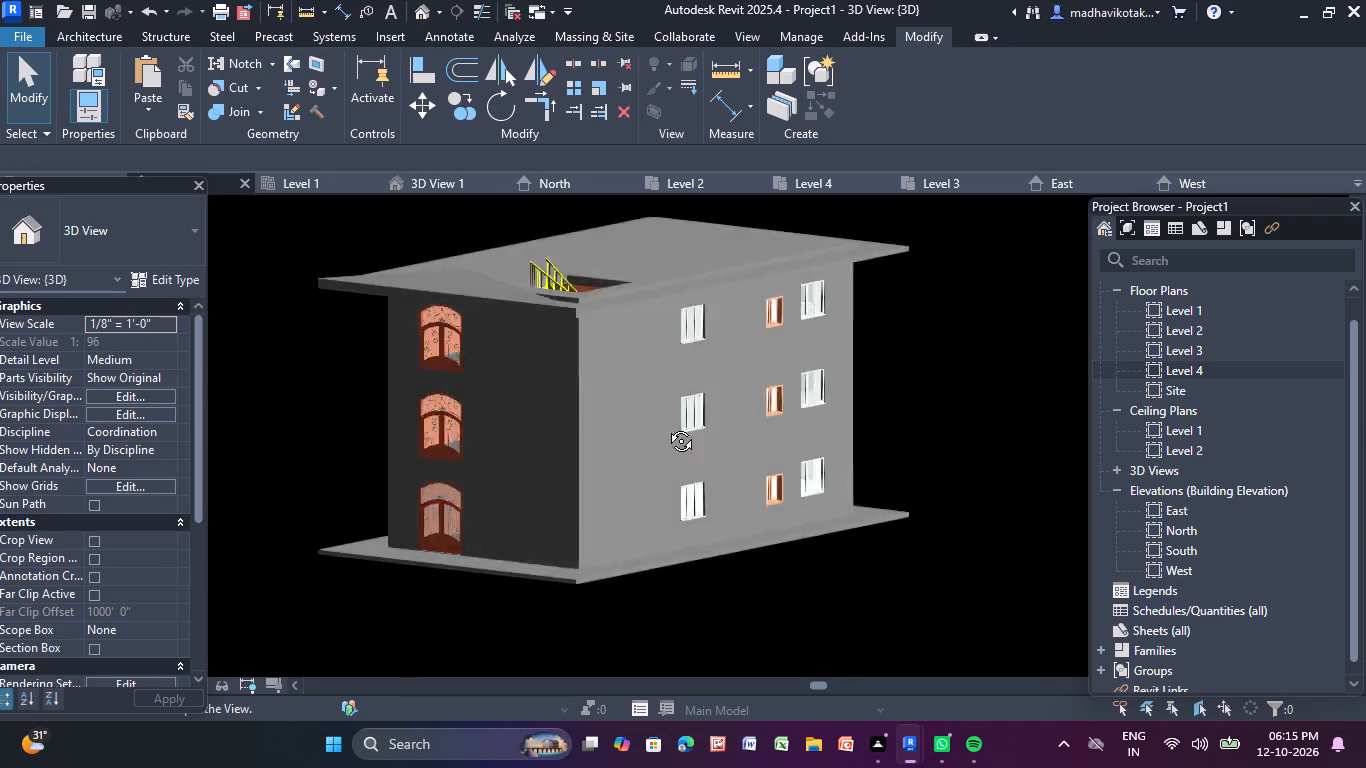
pyautogui.moveTo(666, 426); pyautogui.dragTo(913, 622, button='middle')
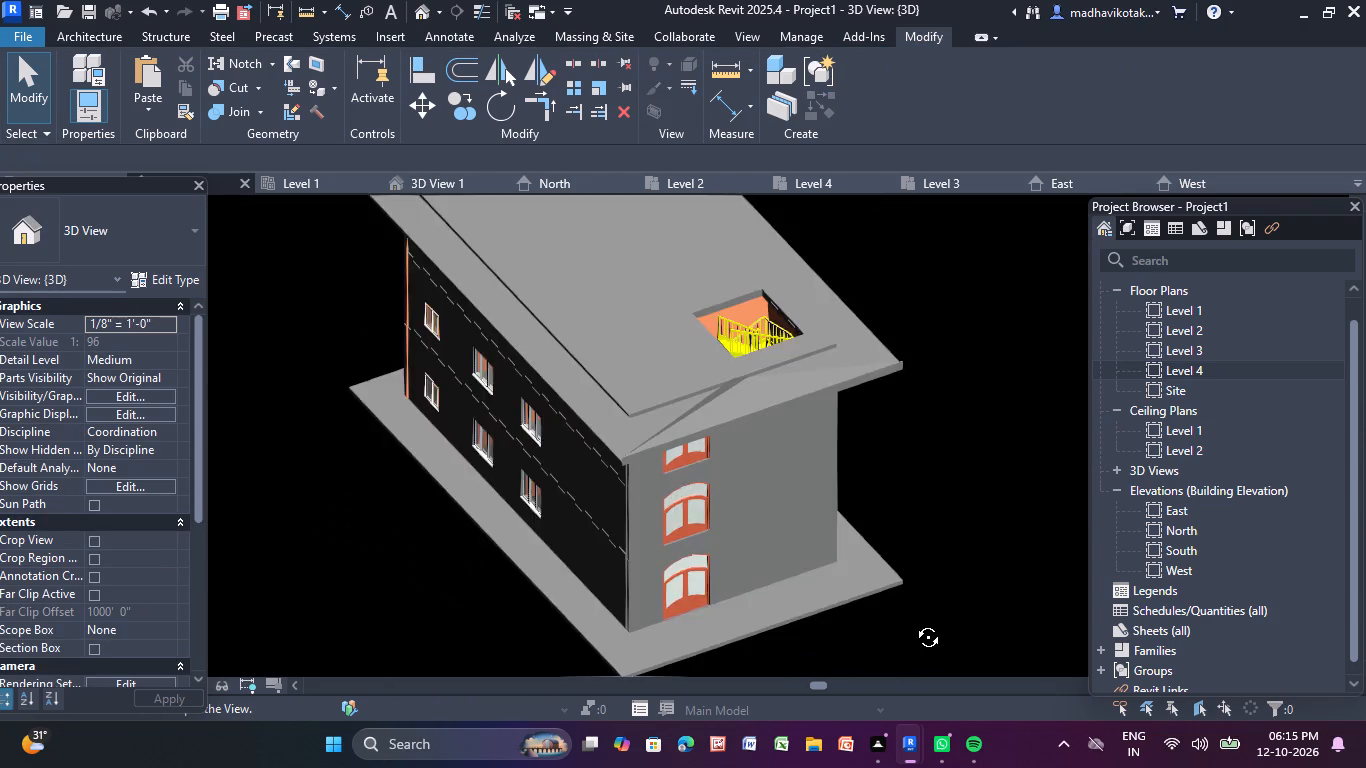
pyautogui.moveTo(913, 622); pyautogui.dragTo(833, 454, button='middle')
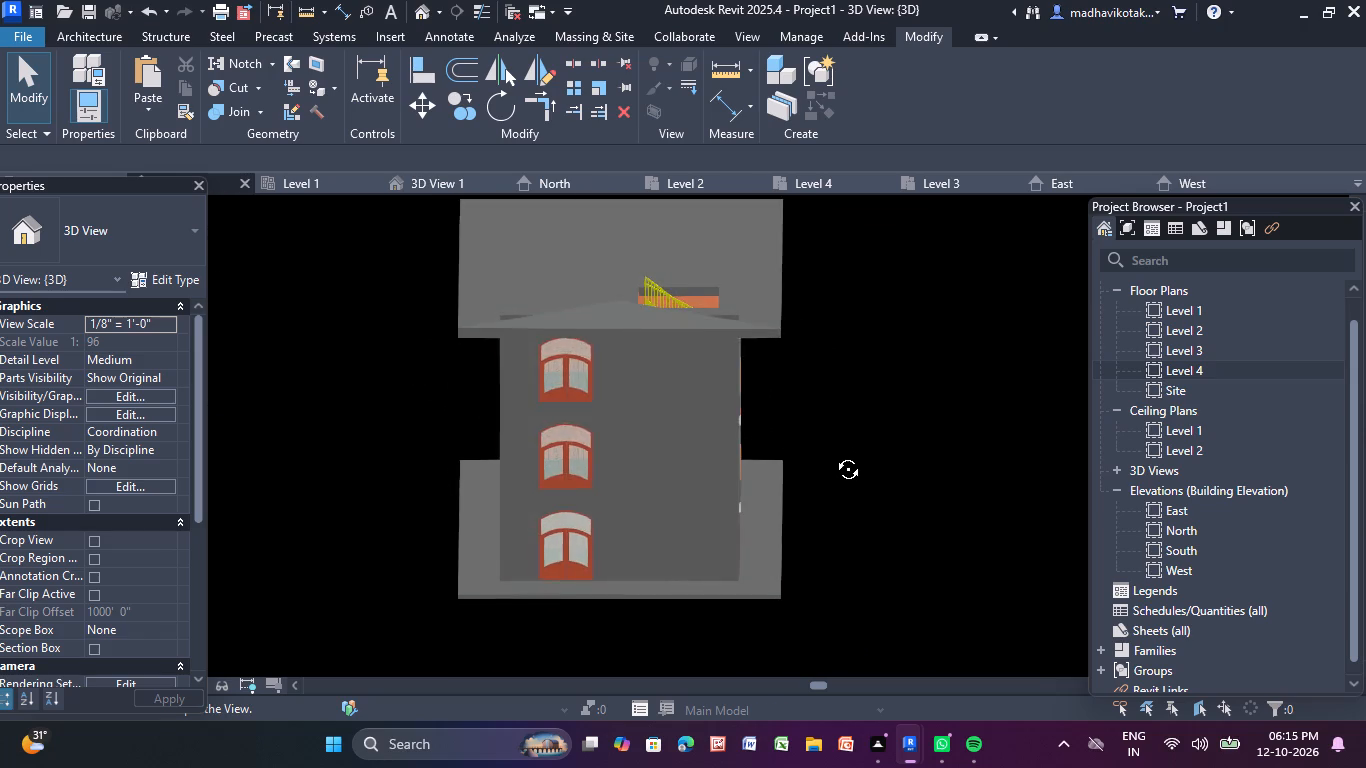
pyautogui.moveTo(833, 454); pyautogui.dragTo(787, 469, button='middle')
pyautogui.keyDown('shift'); pyautogui.moveTo(700, 478); pyautogui.dragTo(761, 505, button='middle'); pyautogui.keyUp('shift')
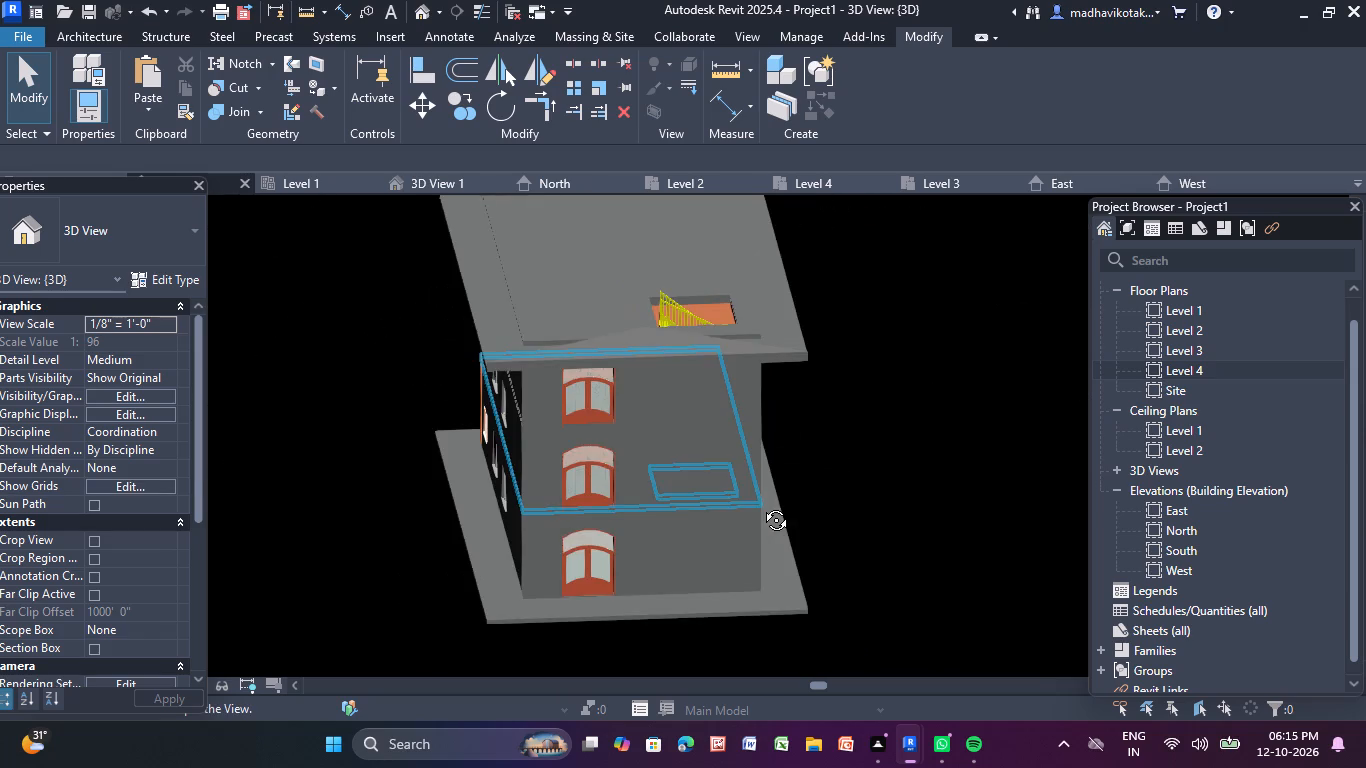
pyautogui.keyDown('shift'); pyautogui.moveTo(761, 505); pyautogui.dragTo(758, 500, button='middle'); pyautogui.keyUp('shift')
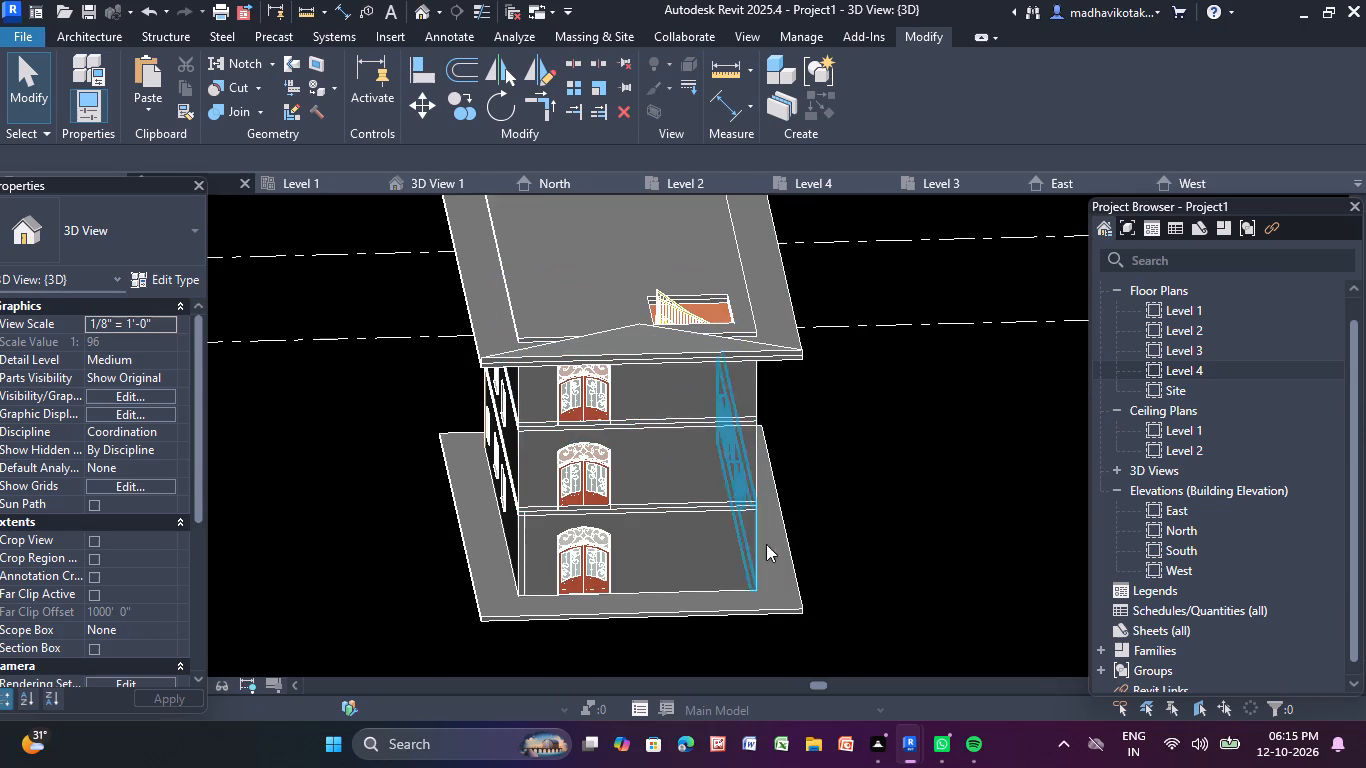
pyautogui.moveTo(799, 546); pyautogui.dragTo(779, 499, button='middle')
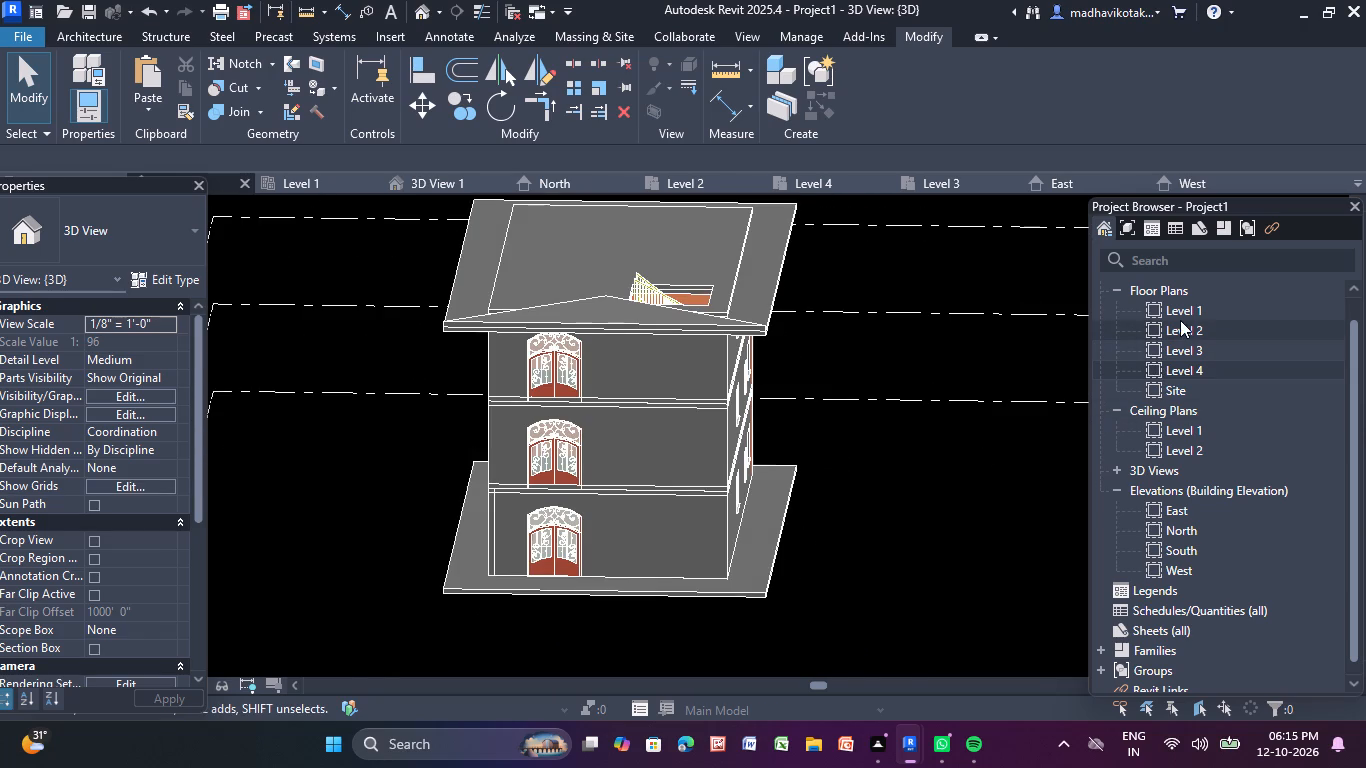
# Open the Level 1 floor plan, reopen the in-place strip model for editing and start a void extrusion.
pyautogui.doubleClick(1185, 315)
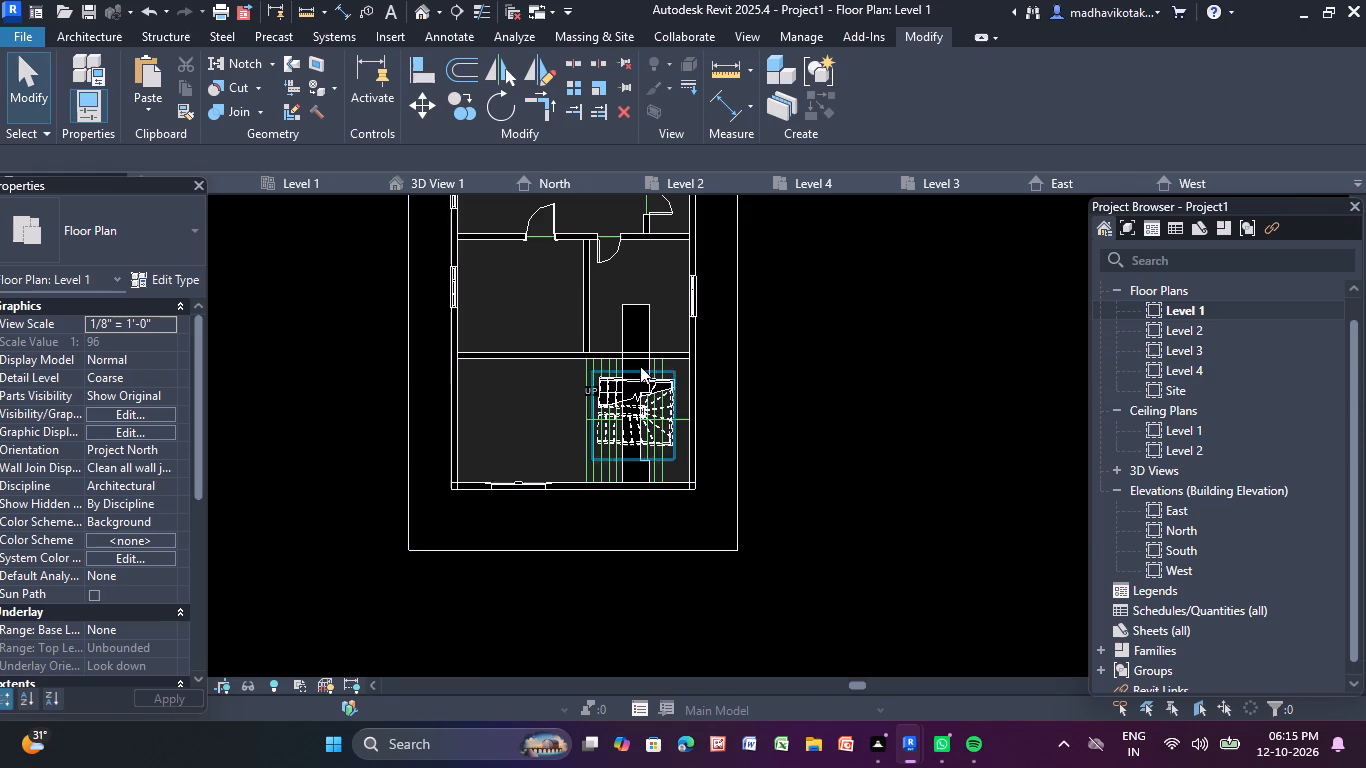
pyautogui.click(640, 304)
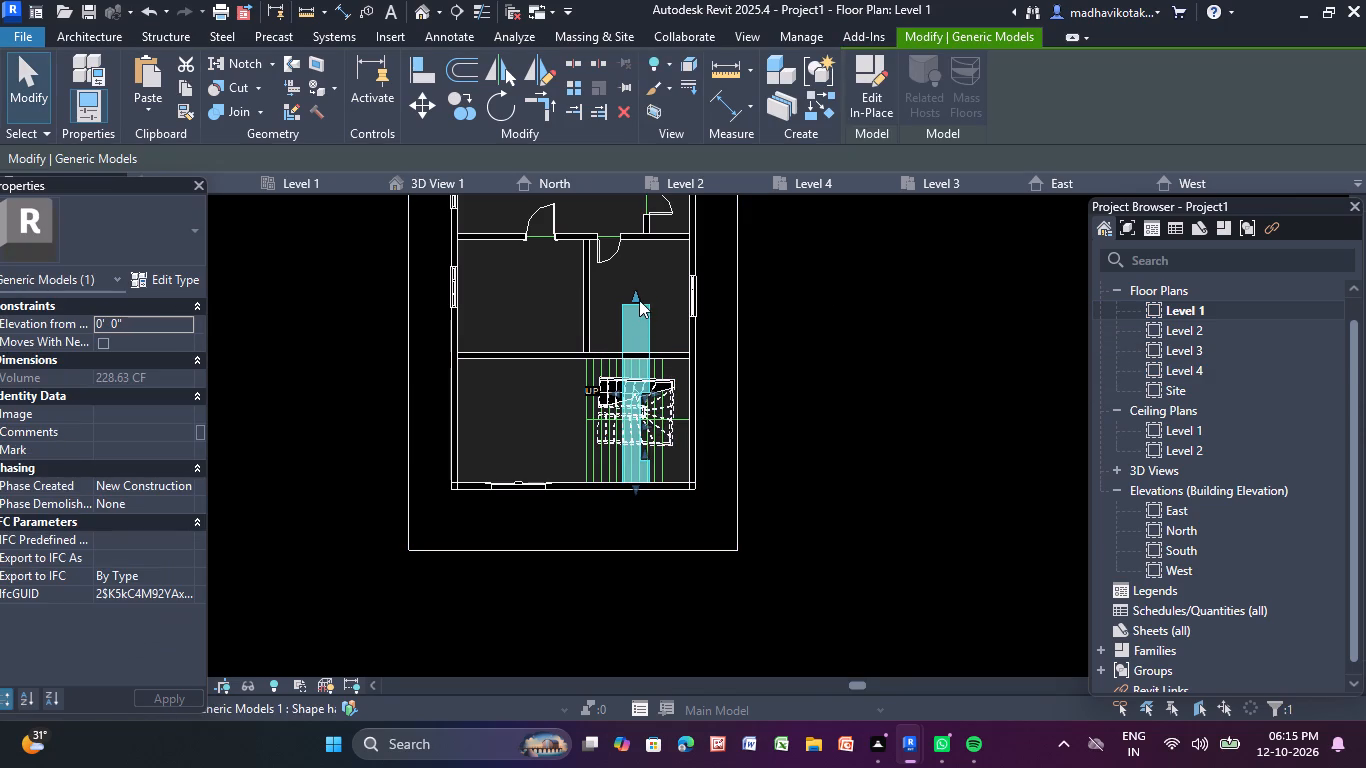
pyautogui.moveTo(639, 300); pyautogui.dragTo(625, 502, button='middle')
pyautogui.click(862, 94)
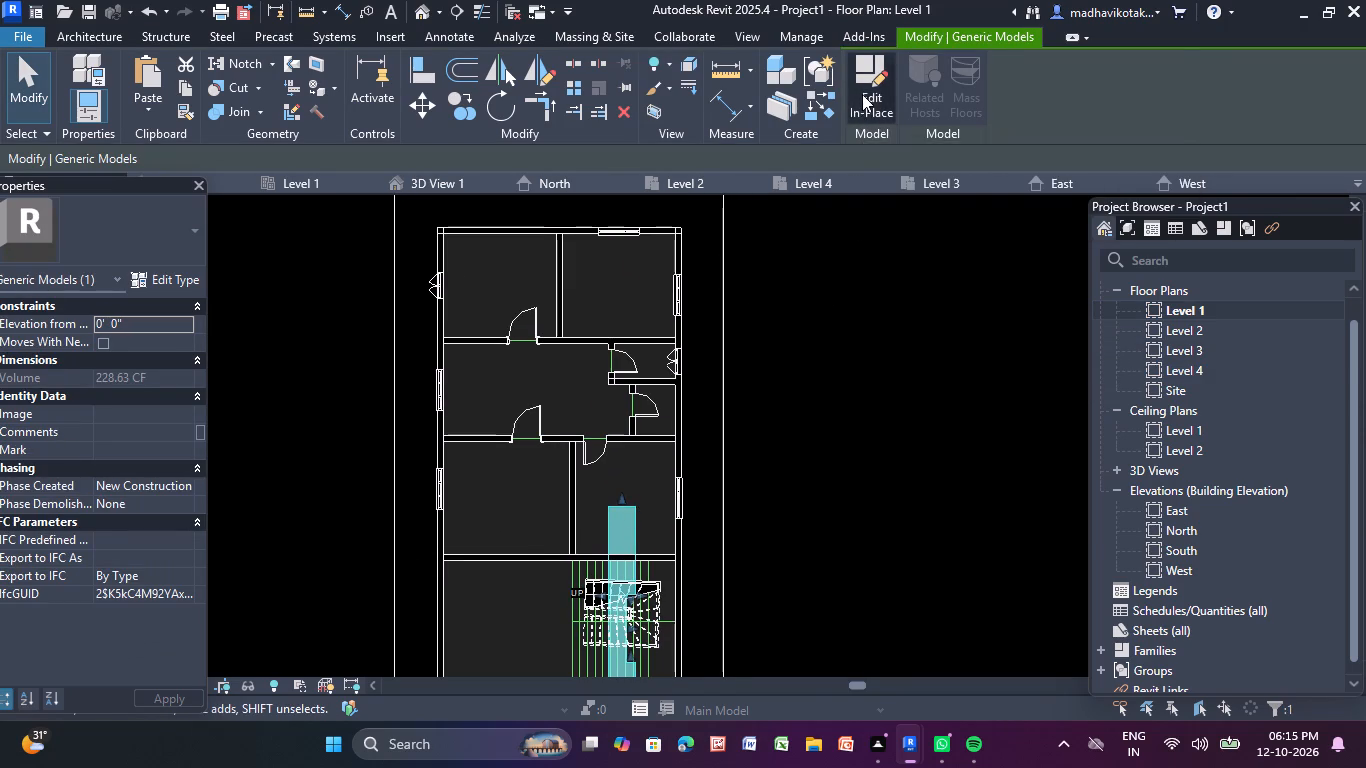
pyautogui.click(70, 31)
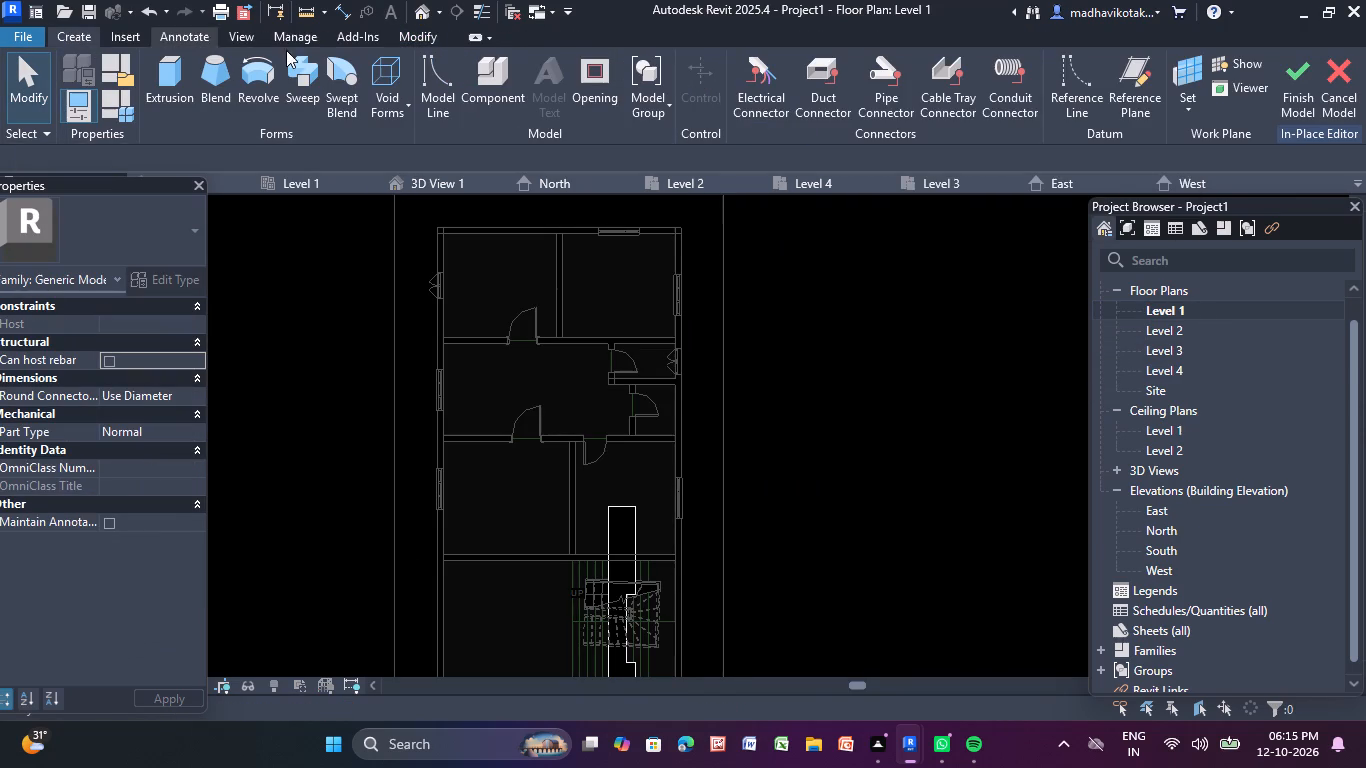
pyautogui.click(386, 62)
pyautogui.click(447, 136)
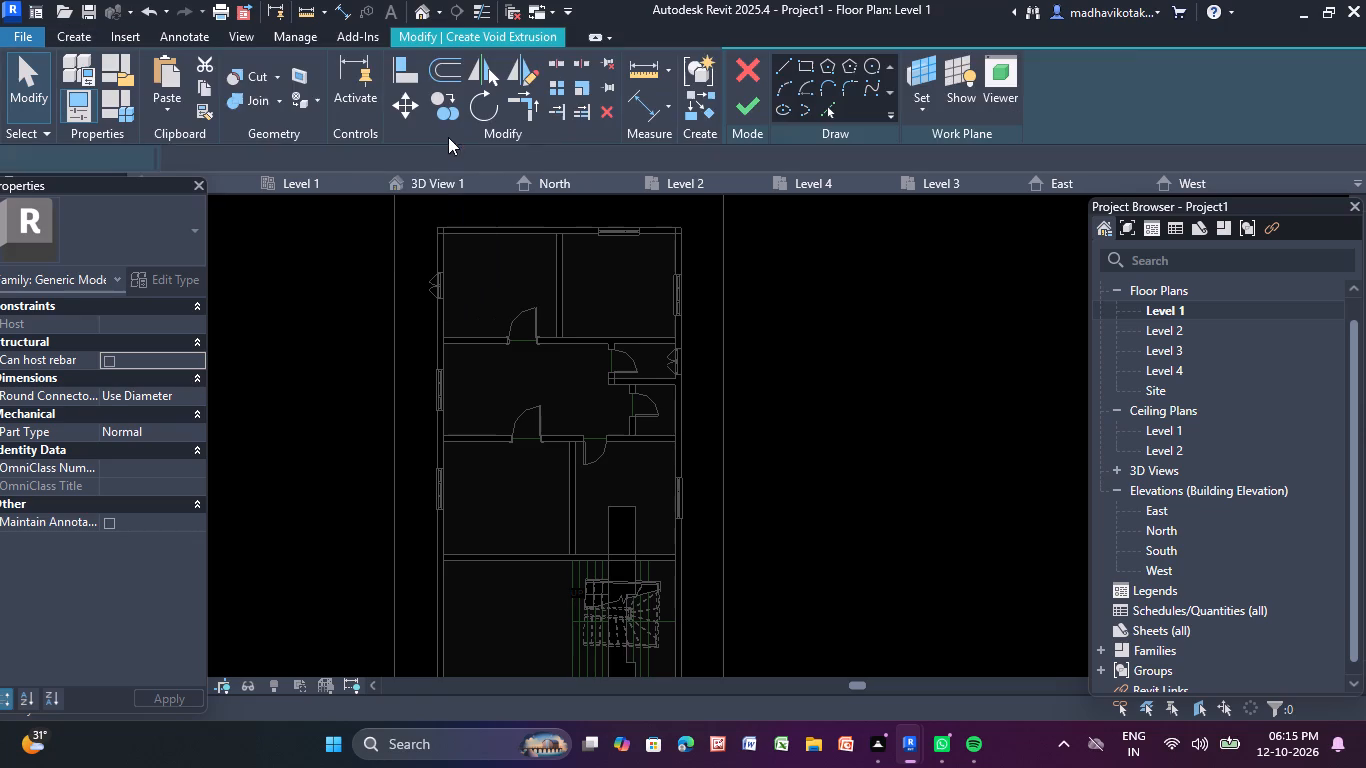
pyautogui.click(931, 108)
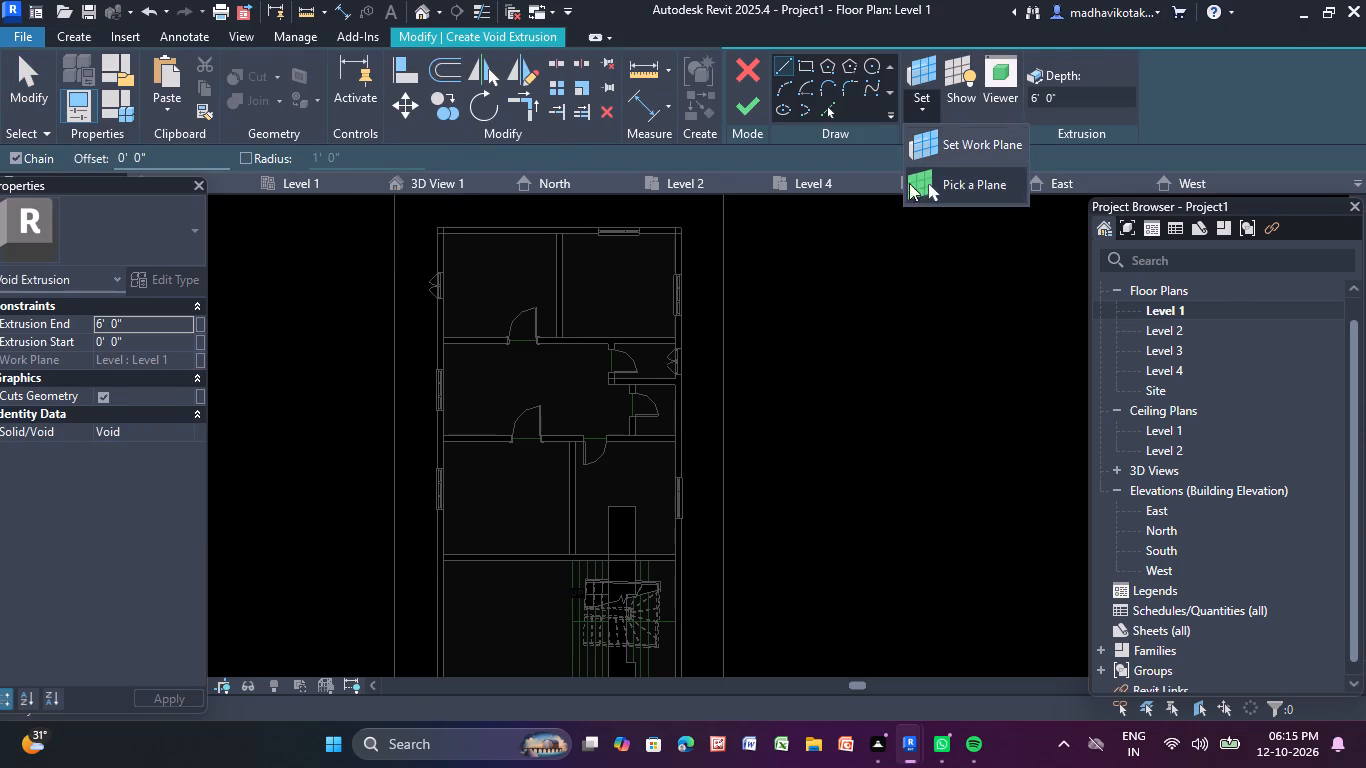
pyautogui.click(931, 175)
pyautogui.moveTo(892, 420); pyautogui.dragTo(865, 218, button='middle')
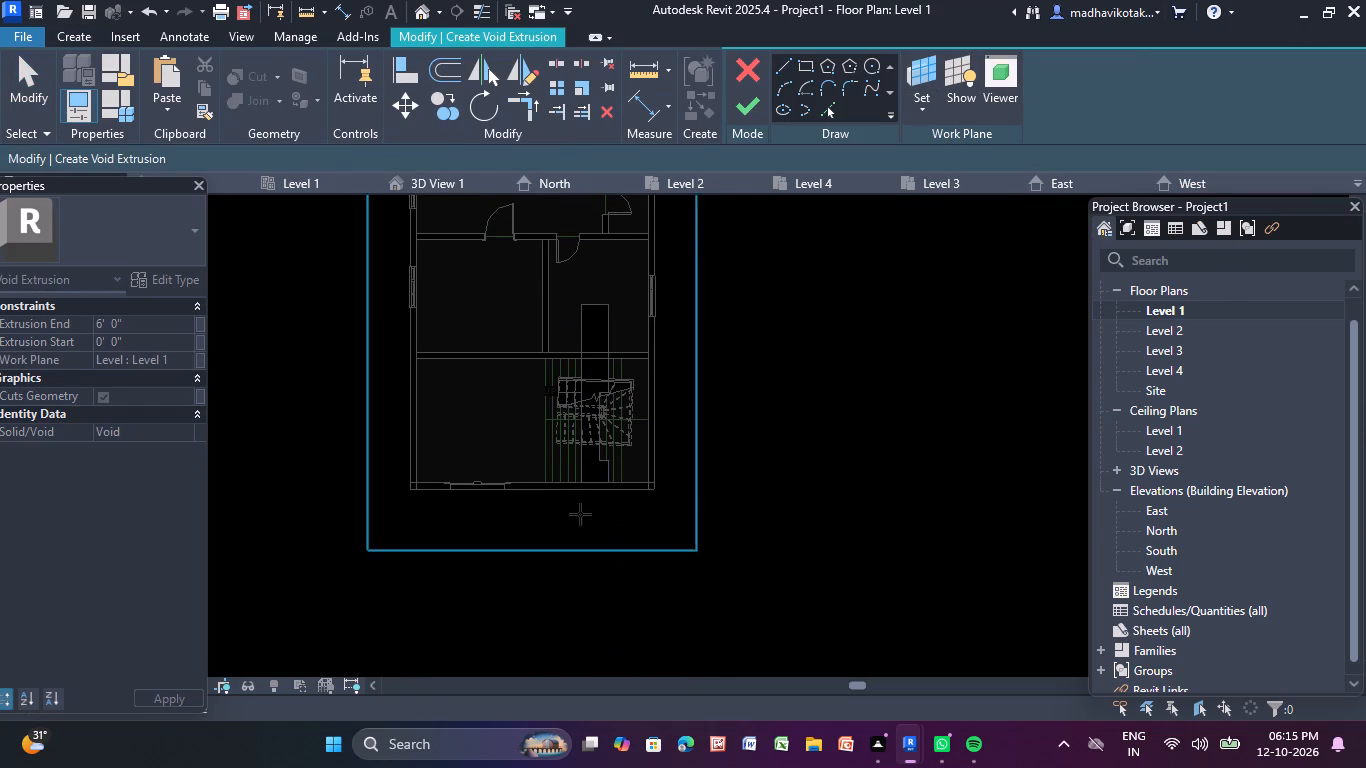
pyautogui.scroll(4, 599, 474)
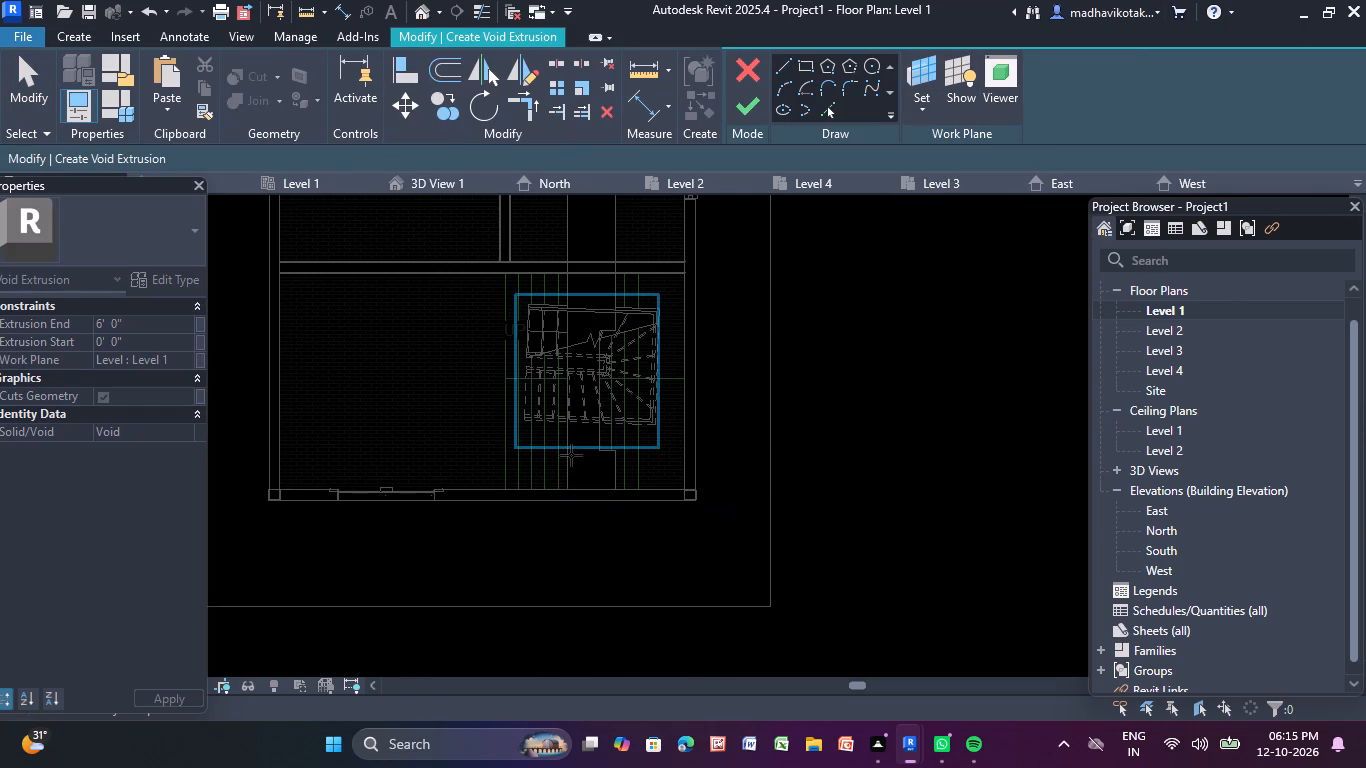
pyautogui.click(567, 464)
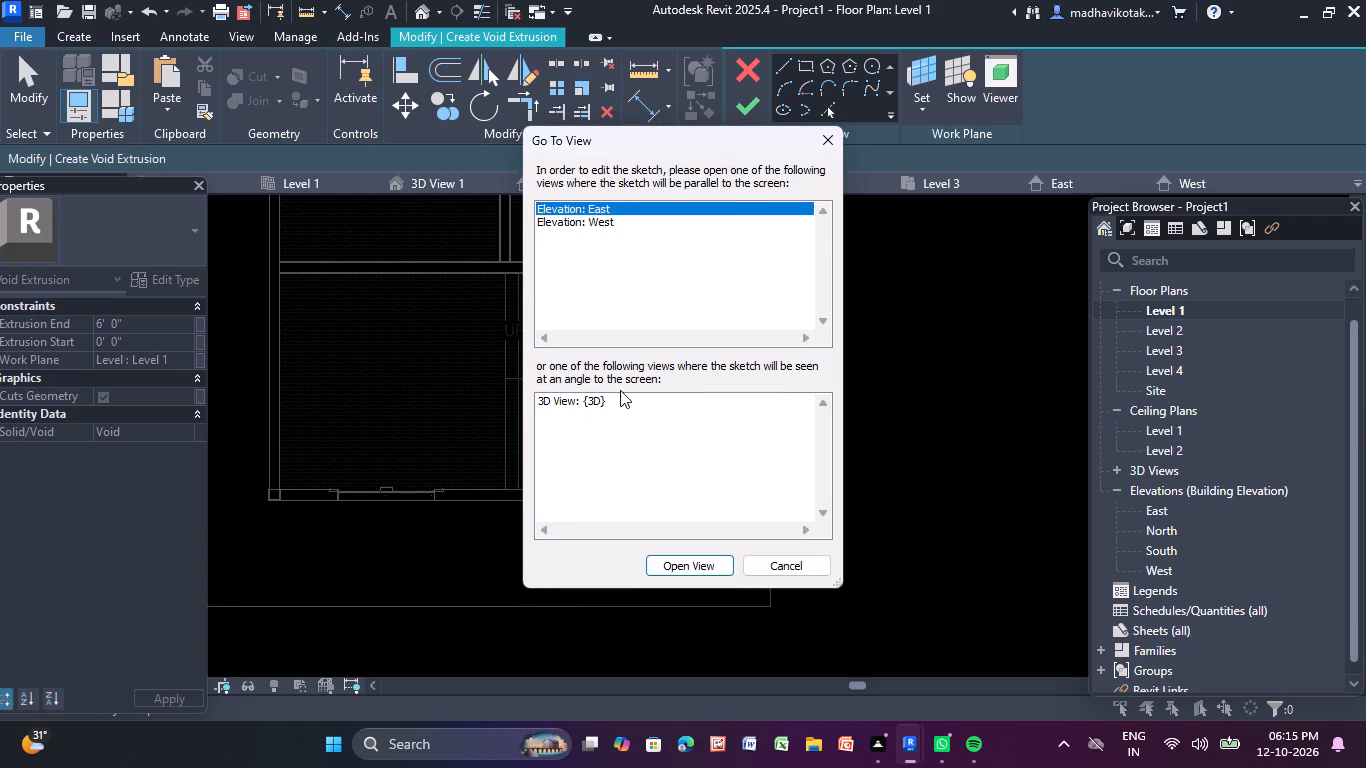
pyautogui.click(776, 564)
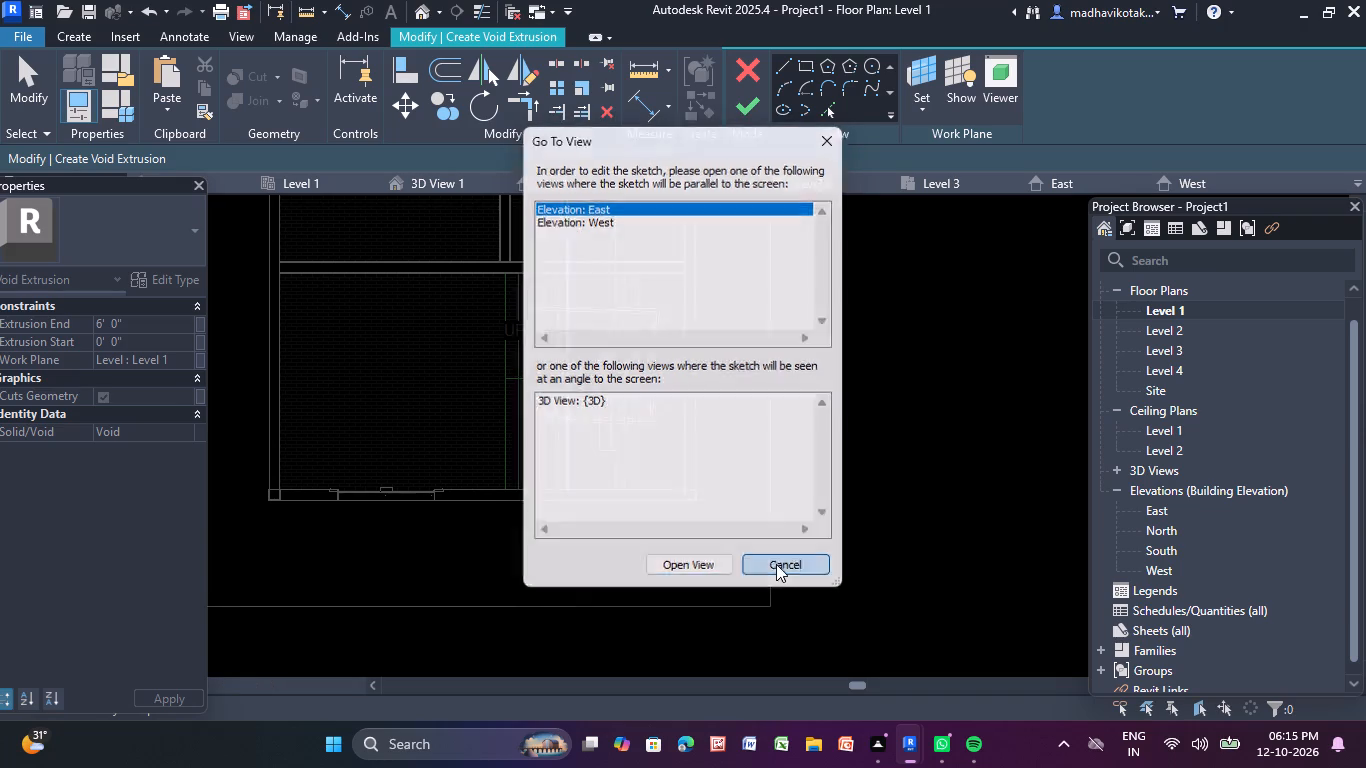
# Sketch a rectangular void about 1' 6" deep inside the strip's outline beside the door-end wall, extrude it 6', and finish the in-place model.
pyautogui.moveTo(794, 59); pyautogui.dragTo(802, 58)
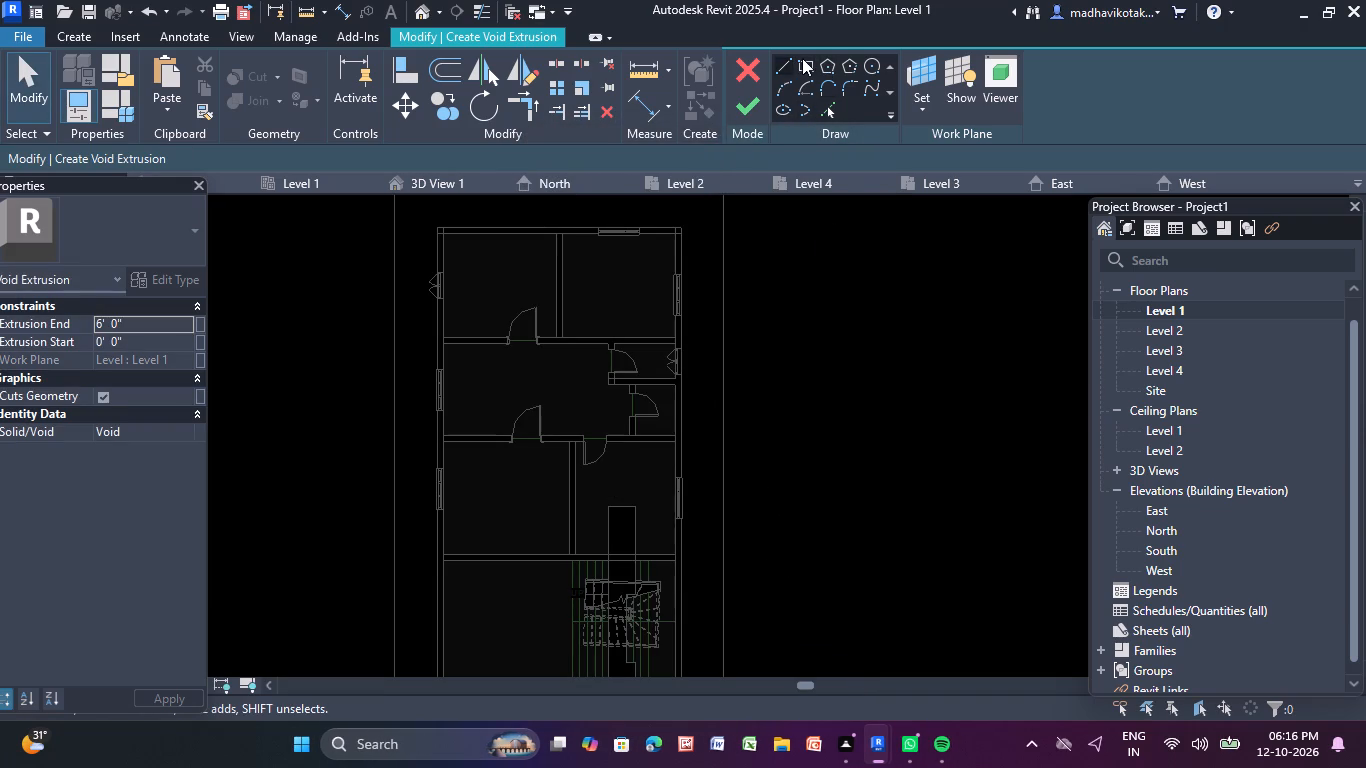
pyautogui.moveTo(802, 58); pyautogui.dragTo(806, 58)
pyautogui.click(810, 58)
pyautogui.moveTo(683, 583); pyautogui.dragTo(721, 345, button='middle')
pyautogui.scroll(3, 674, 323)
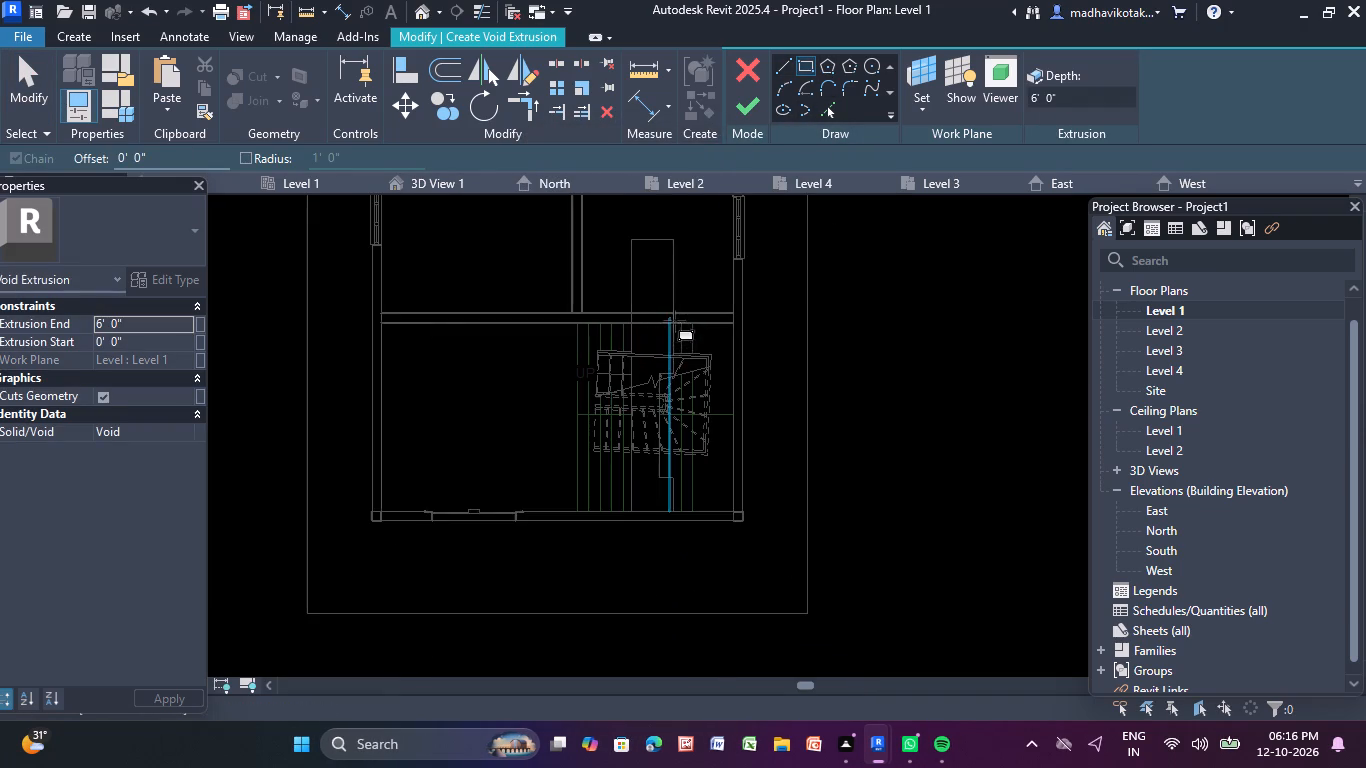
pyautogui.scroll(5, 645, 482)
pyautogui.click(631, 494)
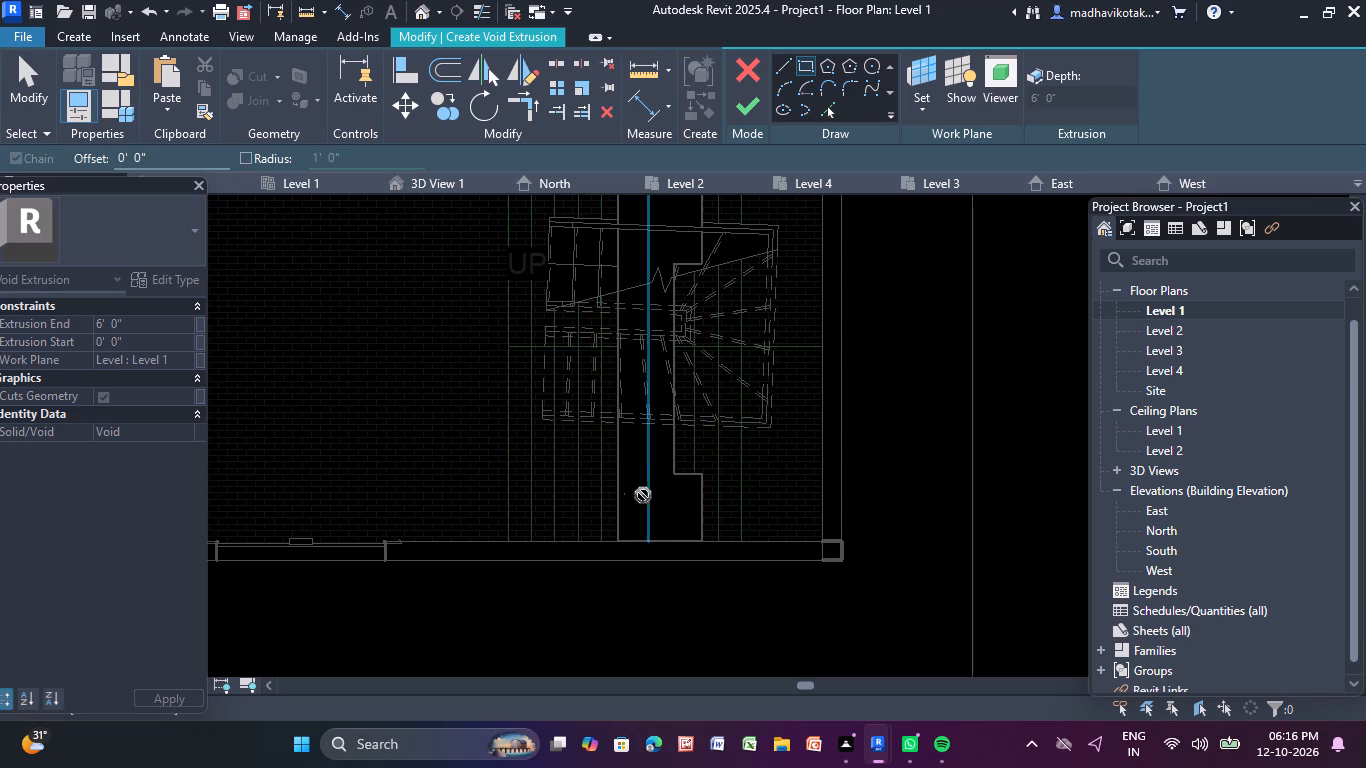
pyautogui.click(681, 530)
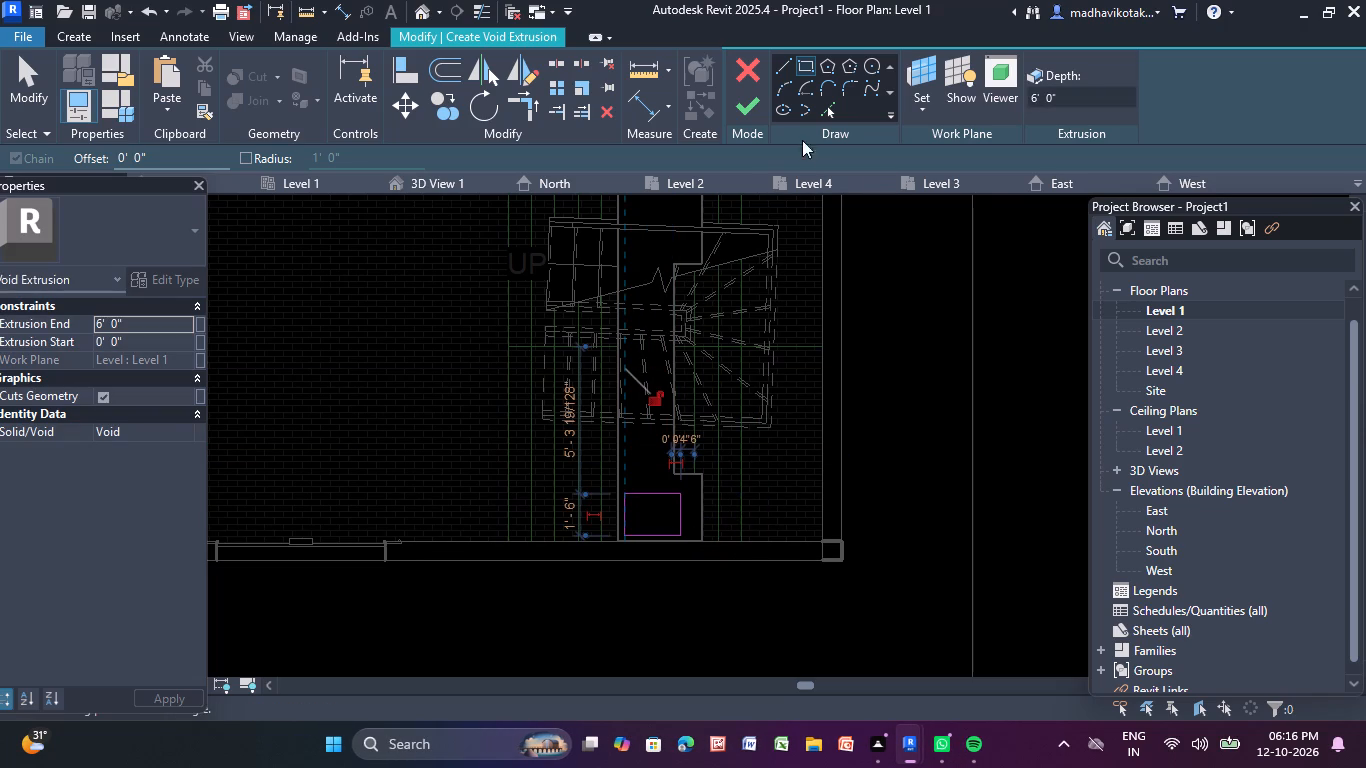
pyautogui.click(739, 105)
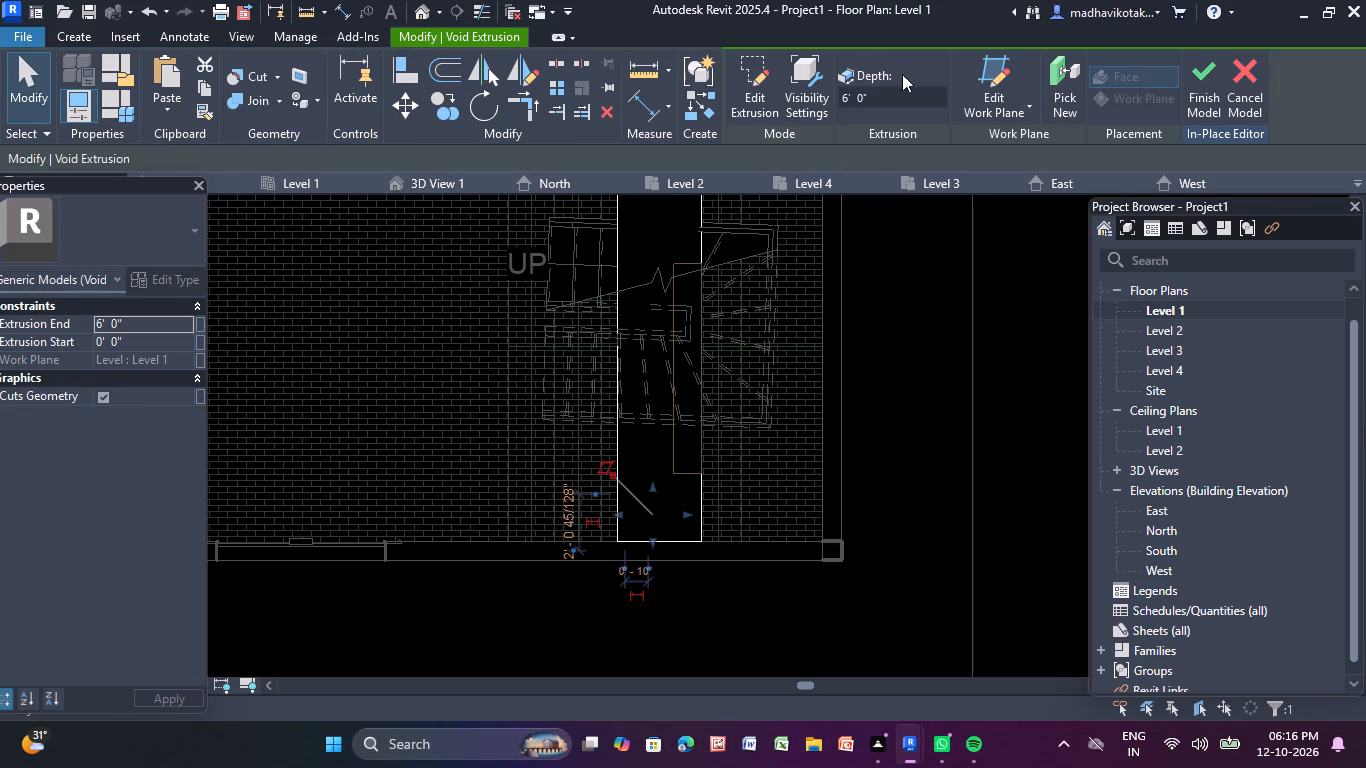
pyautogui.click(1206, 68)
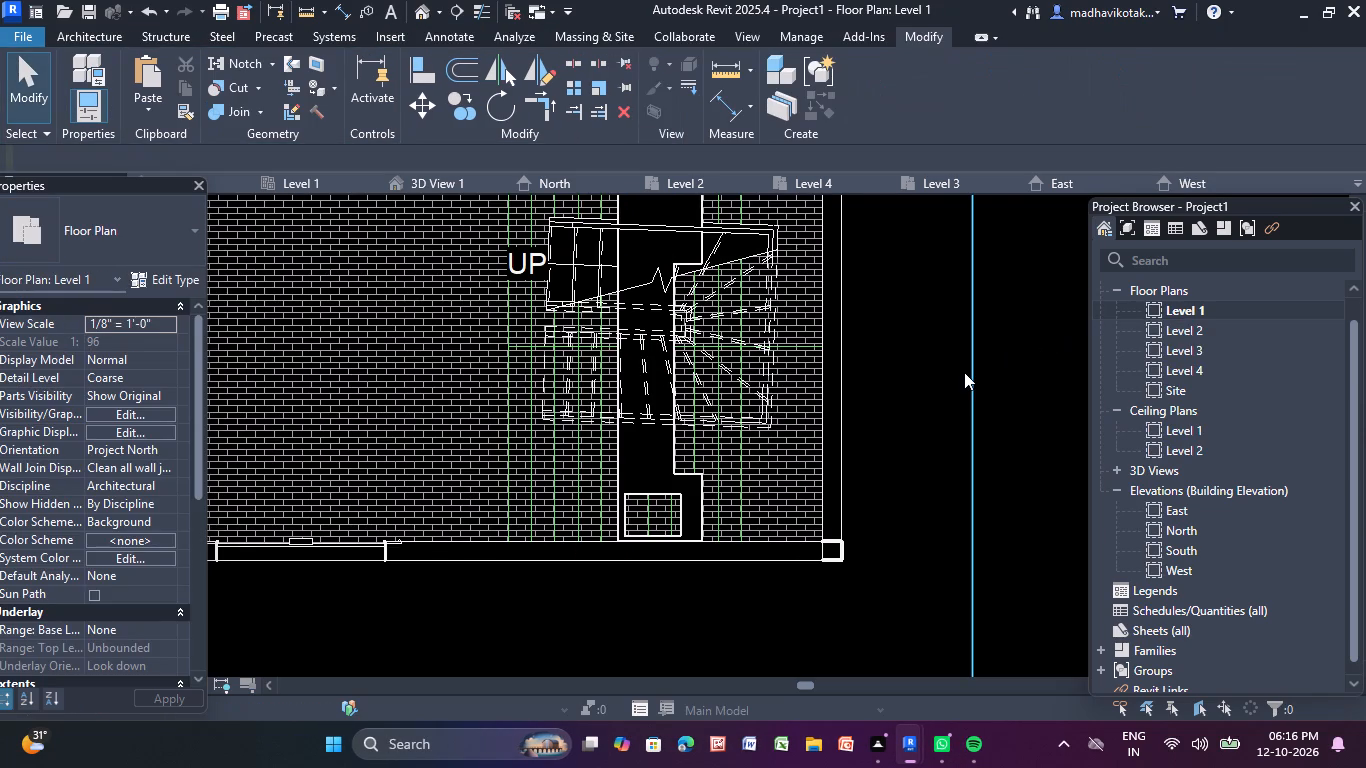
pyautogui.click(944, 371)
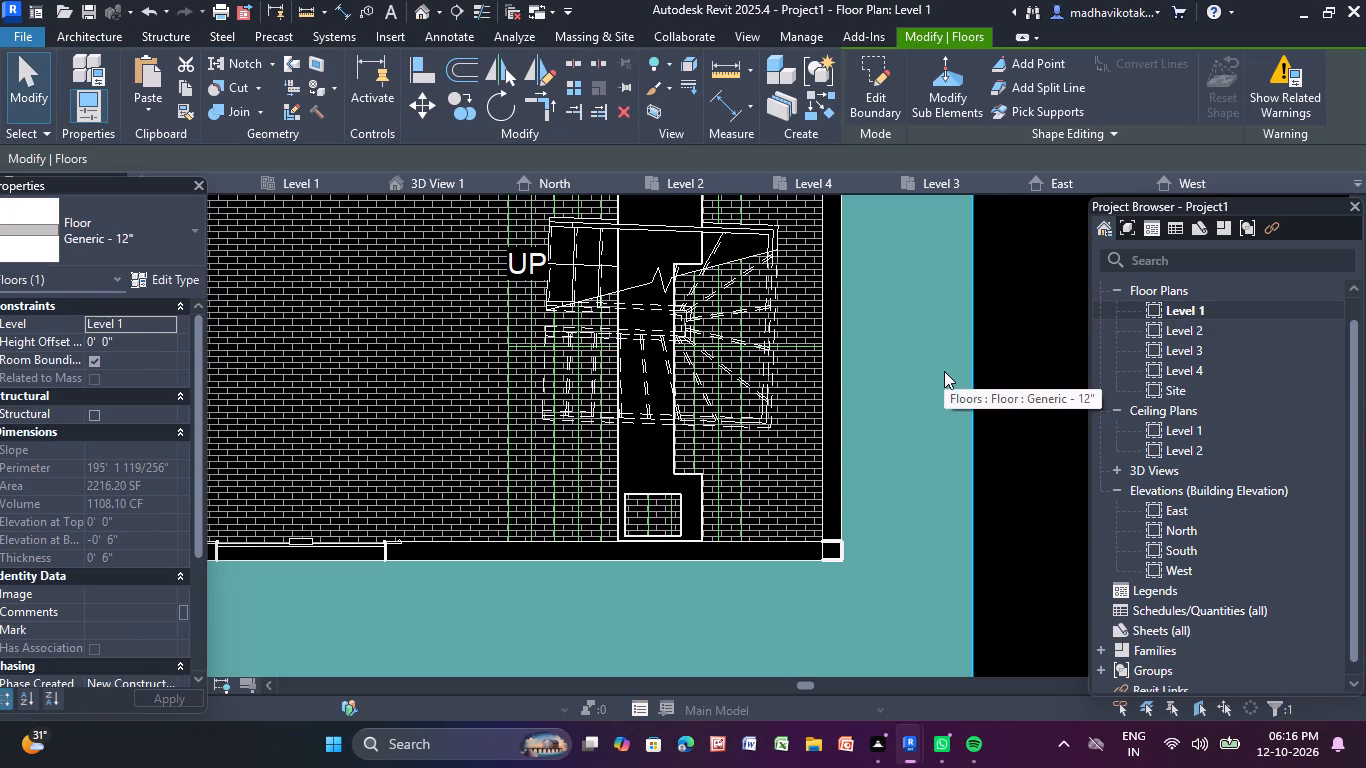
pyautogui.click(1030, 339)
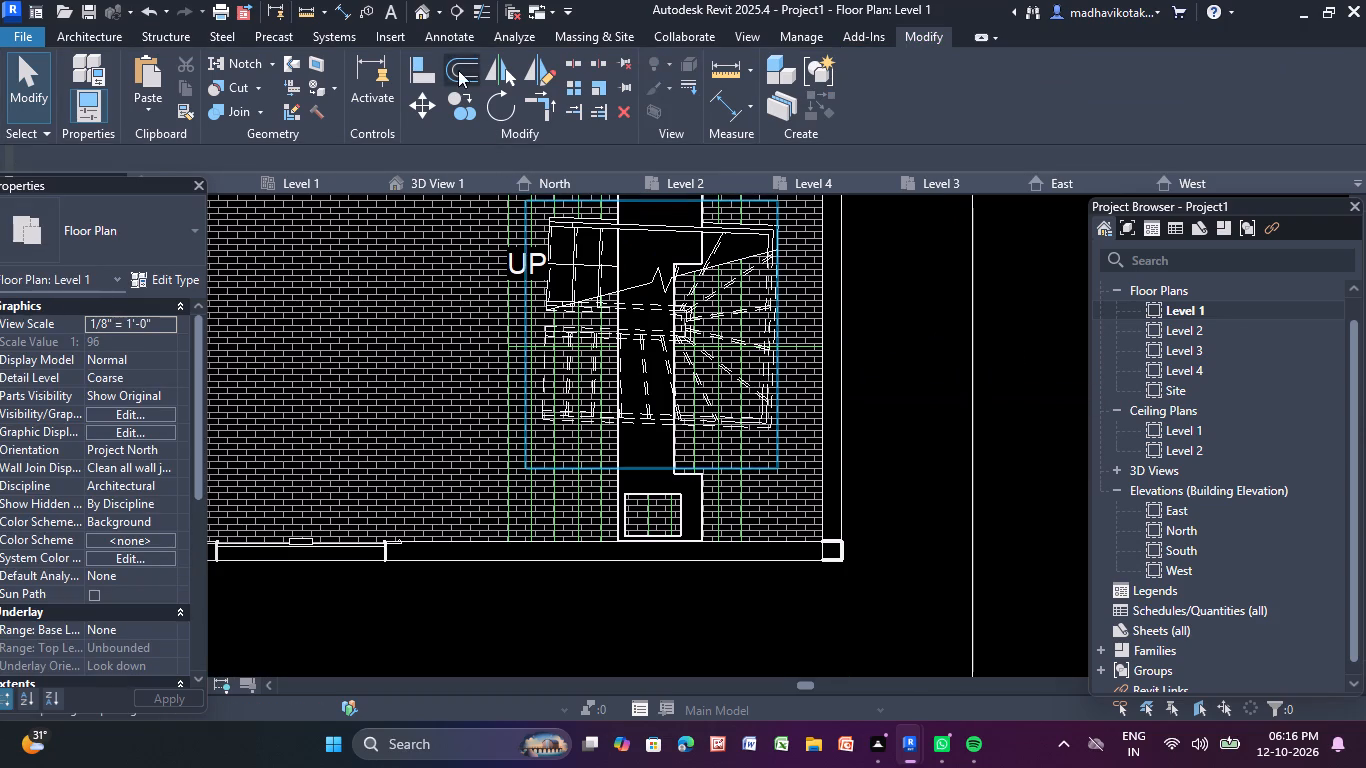
# Return to the 3D view and undo the Level 1 void and the preceding edits until the in-place strip is open for editing again.
pyautogui.click(423, 13)
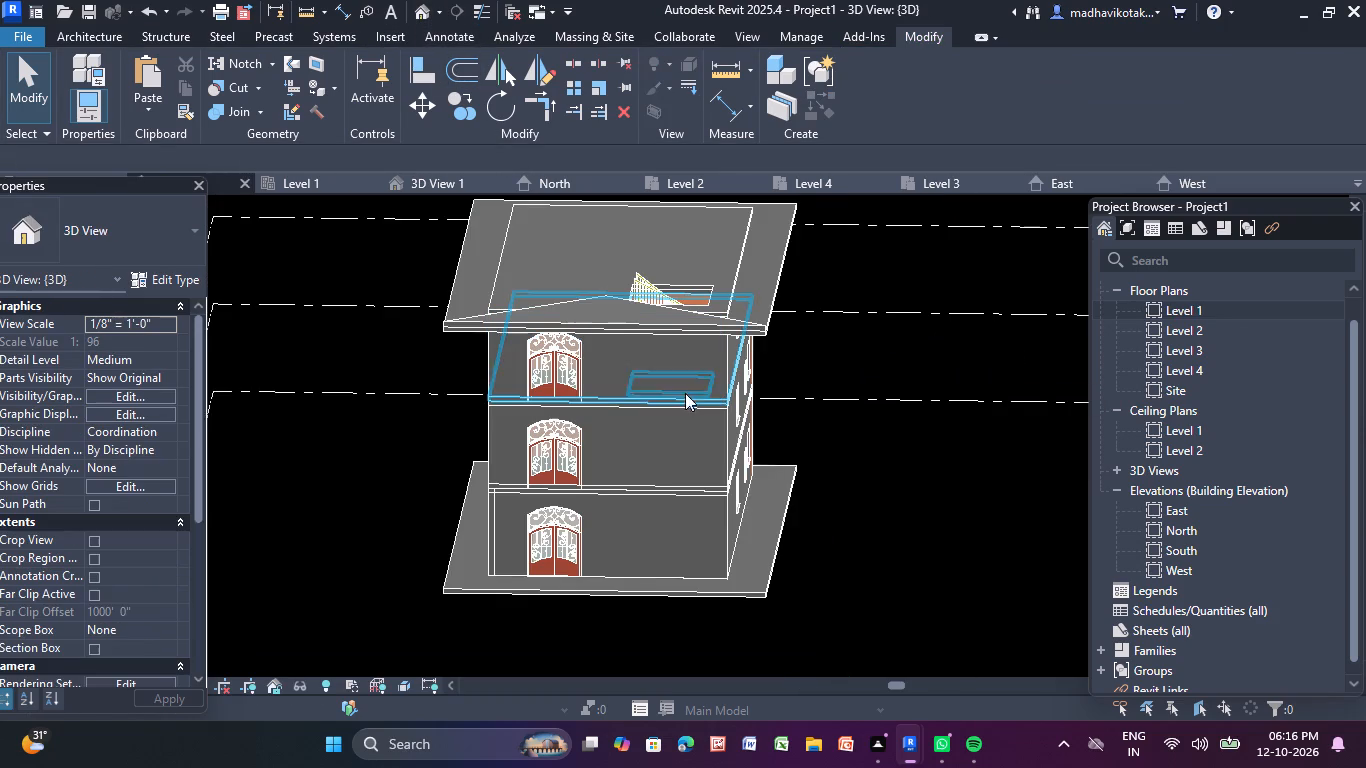
pyautogui.click(658, 544)
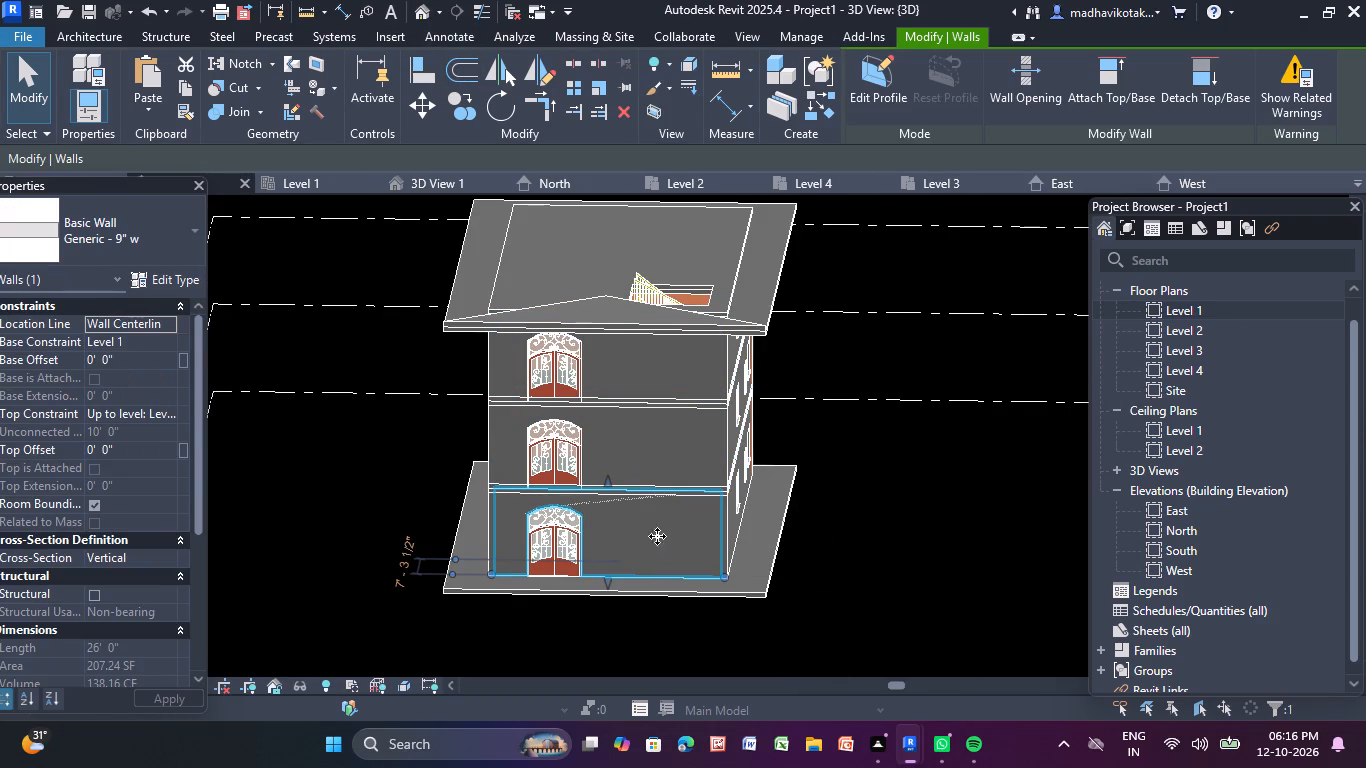
pyautogui.press('Escape')
pyautogui.hotkey('ctrl', 'z')
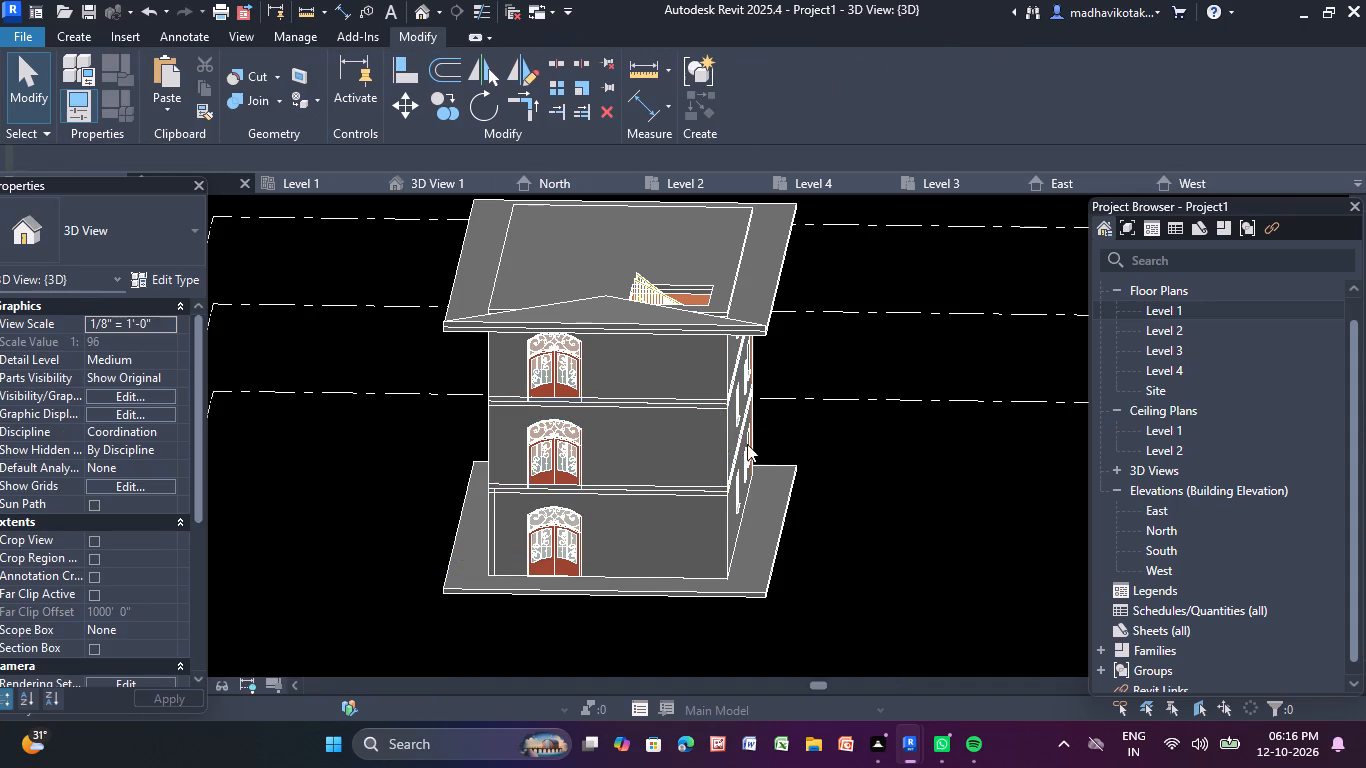
pyautogui.hotkey('ctrl', 'z')
pyautogui.hotkey('ctrl', 'z')
pyautogui.hotkey('ctrl', 'z')
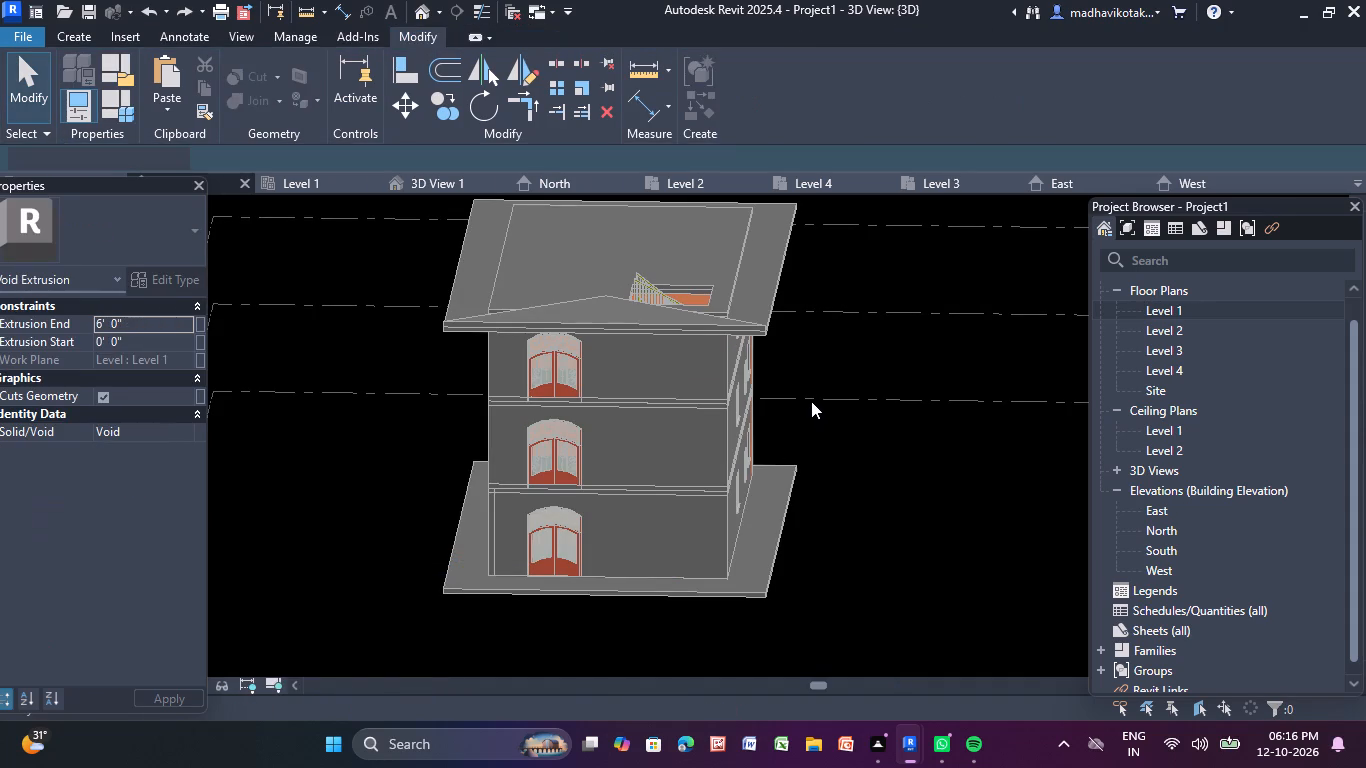
pyautogui.hotkey('ctrl', 'z')
pyautogui.hotkey('ctrl', 'z')
pyautogui.hotkey('ctrl', 'z')
pyautogui.hotkey('ctrl', 'z')
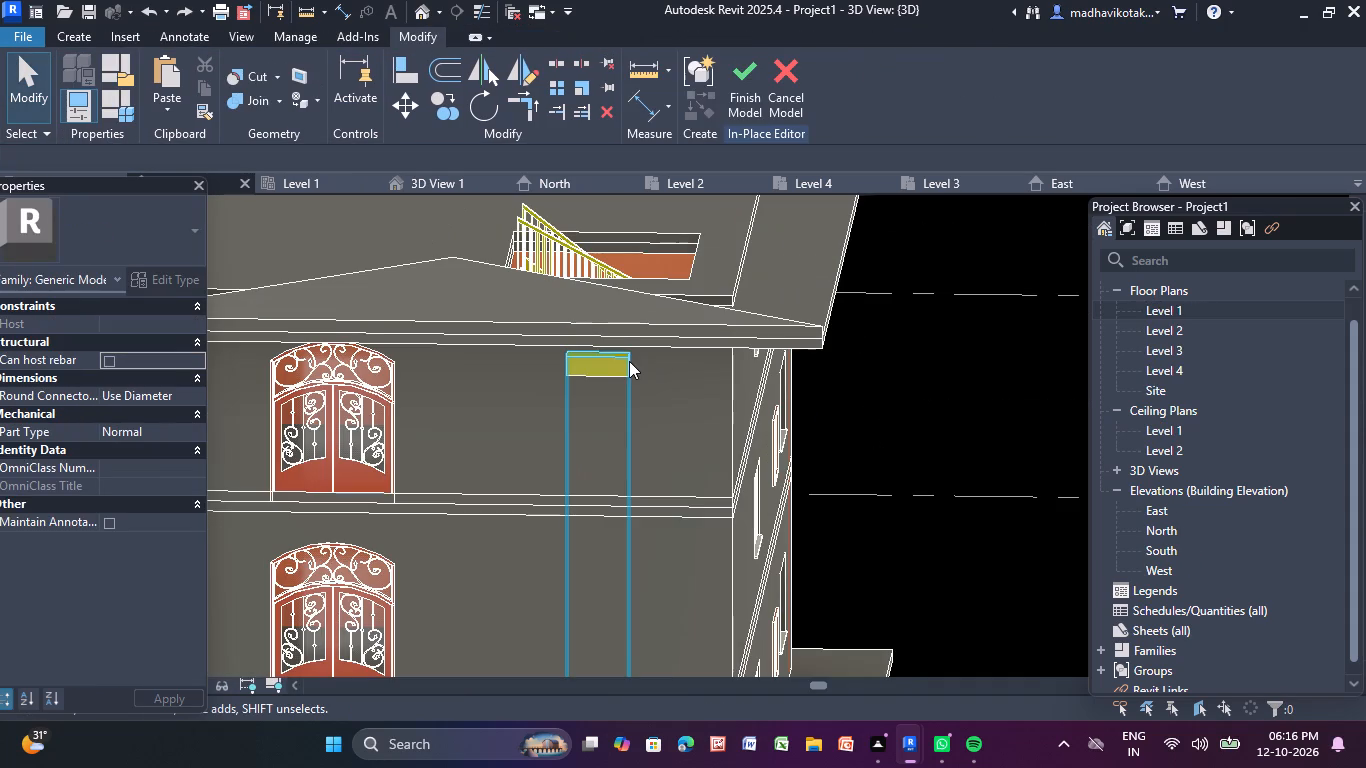
# Stretch the in-place strip's solid extrusion towards the building's corner to about twice its width, and finish the in-place model.
pyautogui.click(621, 360)
pyautogui.moveTo(685, 374); pyautogui.dragTo(817, 204, button='middle')
pyautogui.scroll(1, 685, 373)
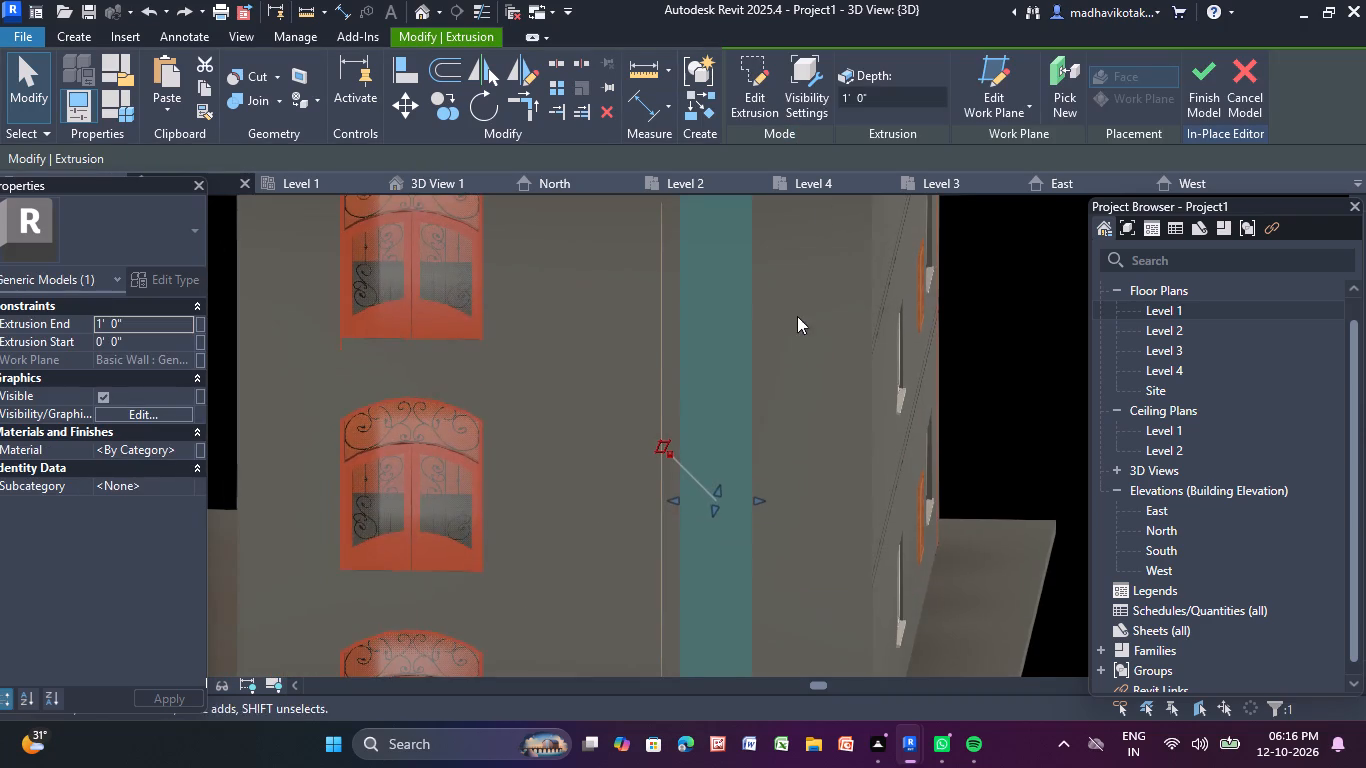
pyautogui.scroll(-2, 754, 419)
pyautogui.scroll(2, 746, 390)
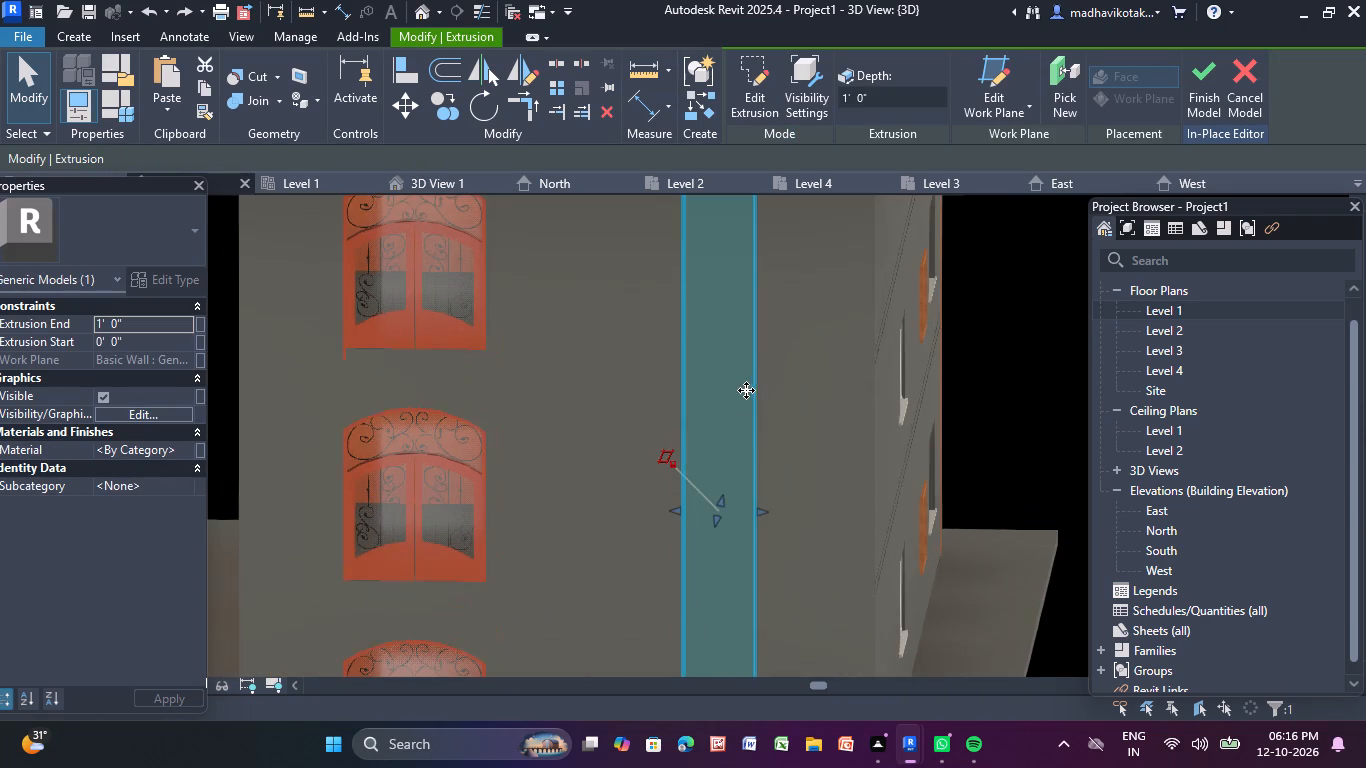
pyautogui.scroll(-1, 740, 253)
pyautogui.moveTo(738, 256); pyautogui.dragTo(721, 337, button='middle')
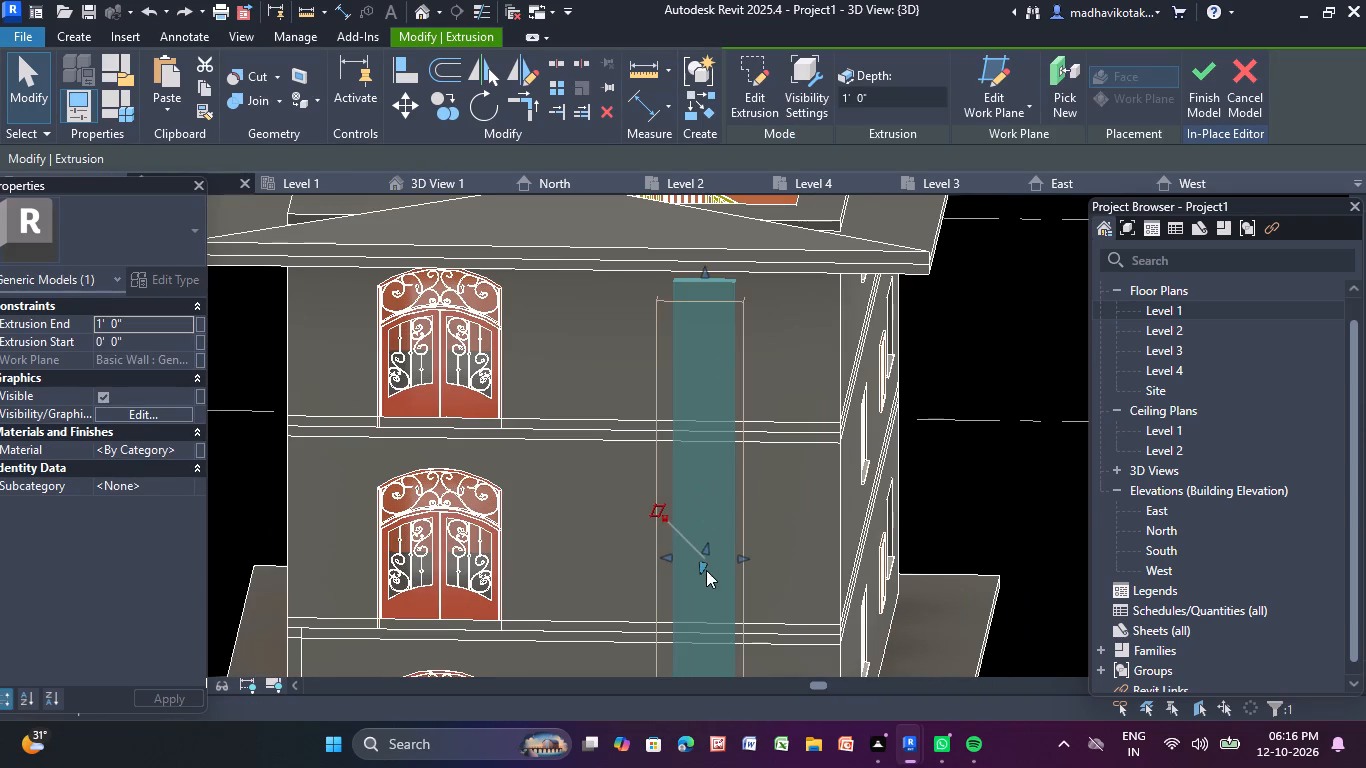
pyautogui.moveTo(745, 555); pyautogui.dragTo(823, 553)
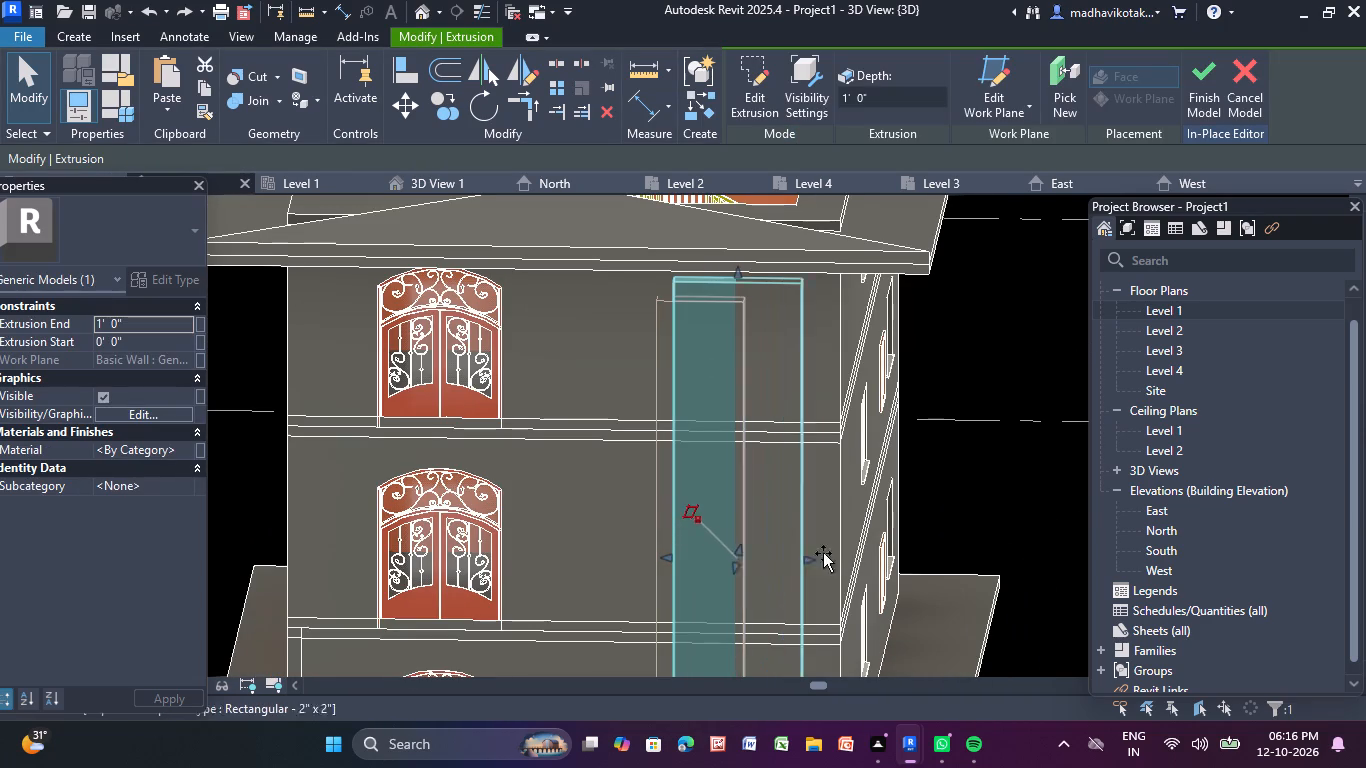
pyautogui.moveTo(823, 553); pyautogui.dragTo(931, 420)
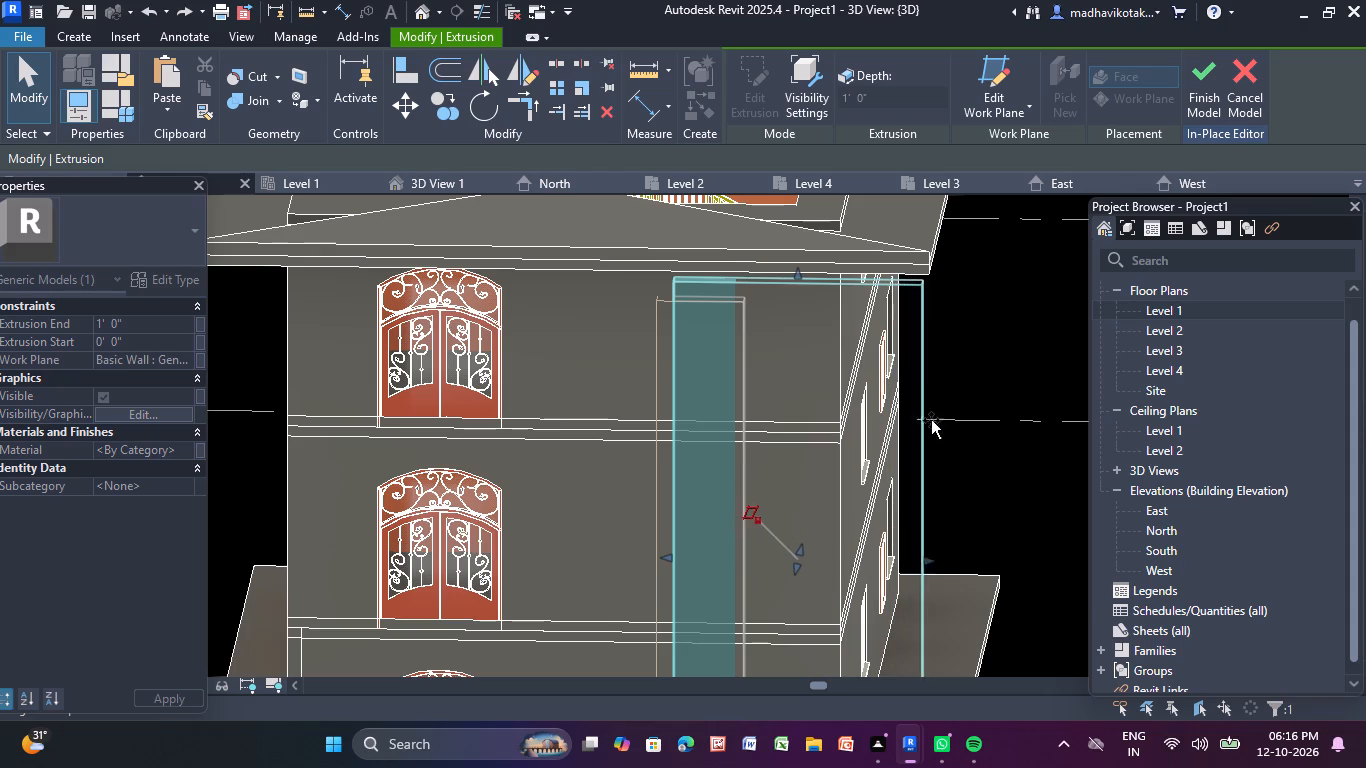
pyautogui.moveTo(931, 420); pyautogui.dragTo(805, 410)
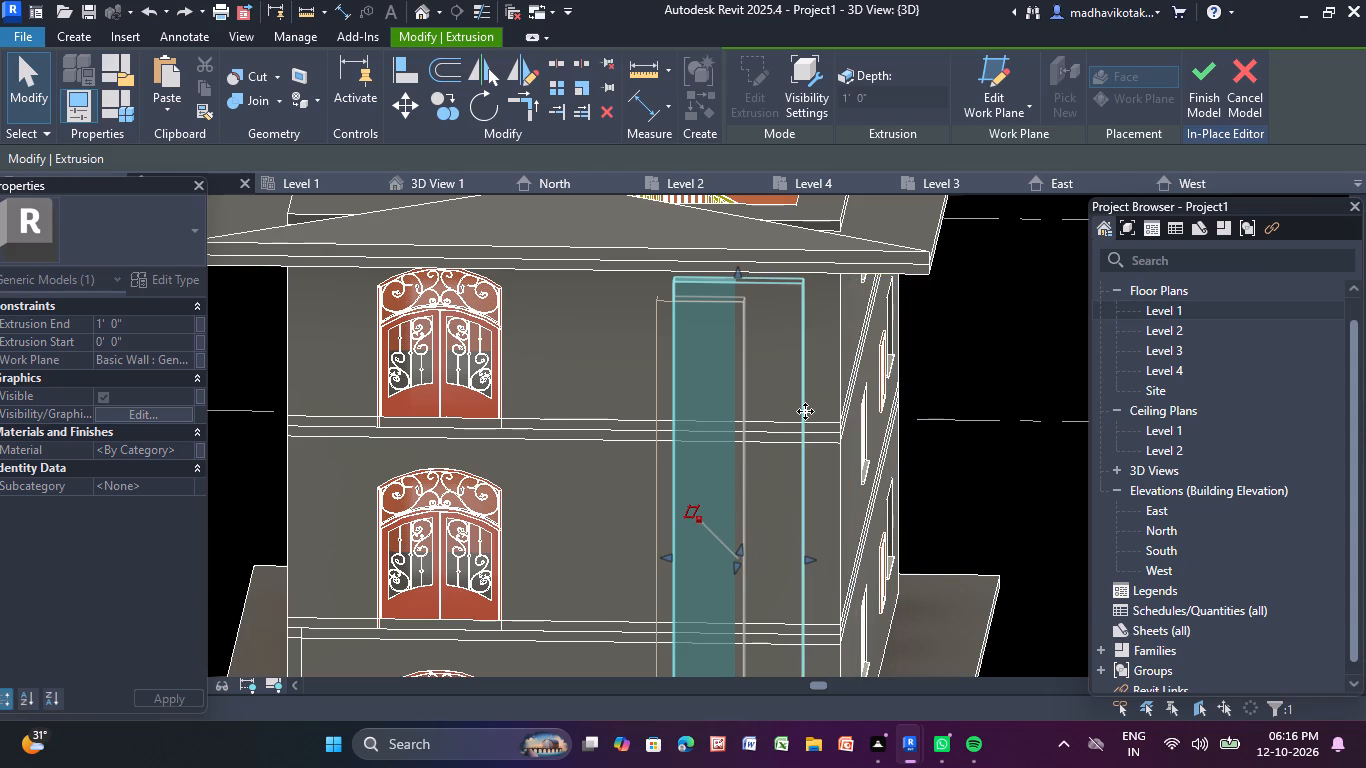
pyautogui.click(766, 412)
pyautogui.click(766, 412)
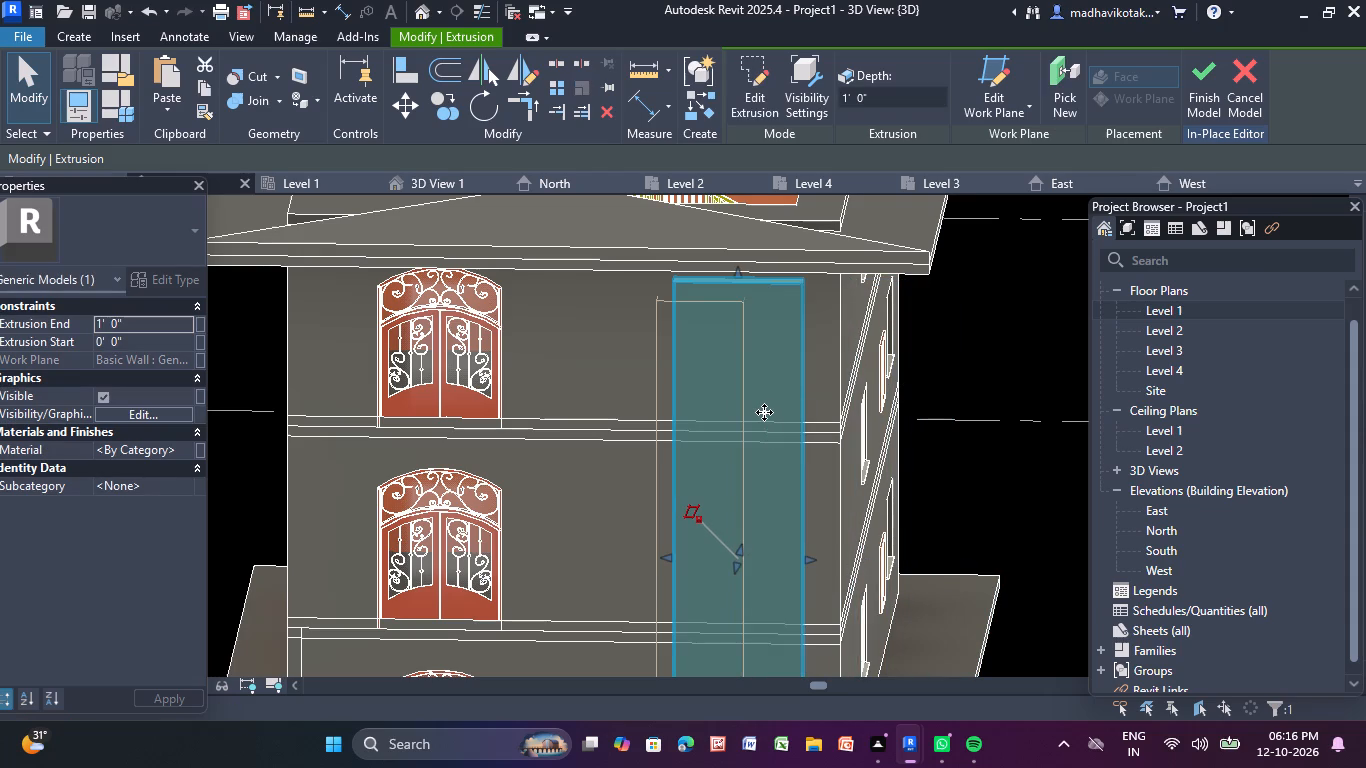
pyautogui.click(1185, 78)
pyautogui.click(1212, 69)
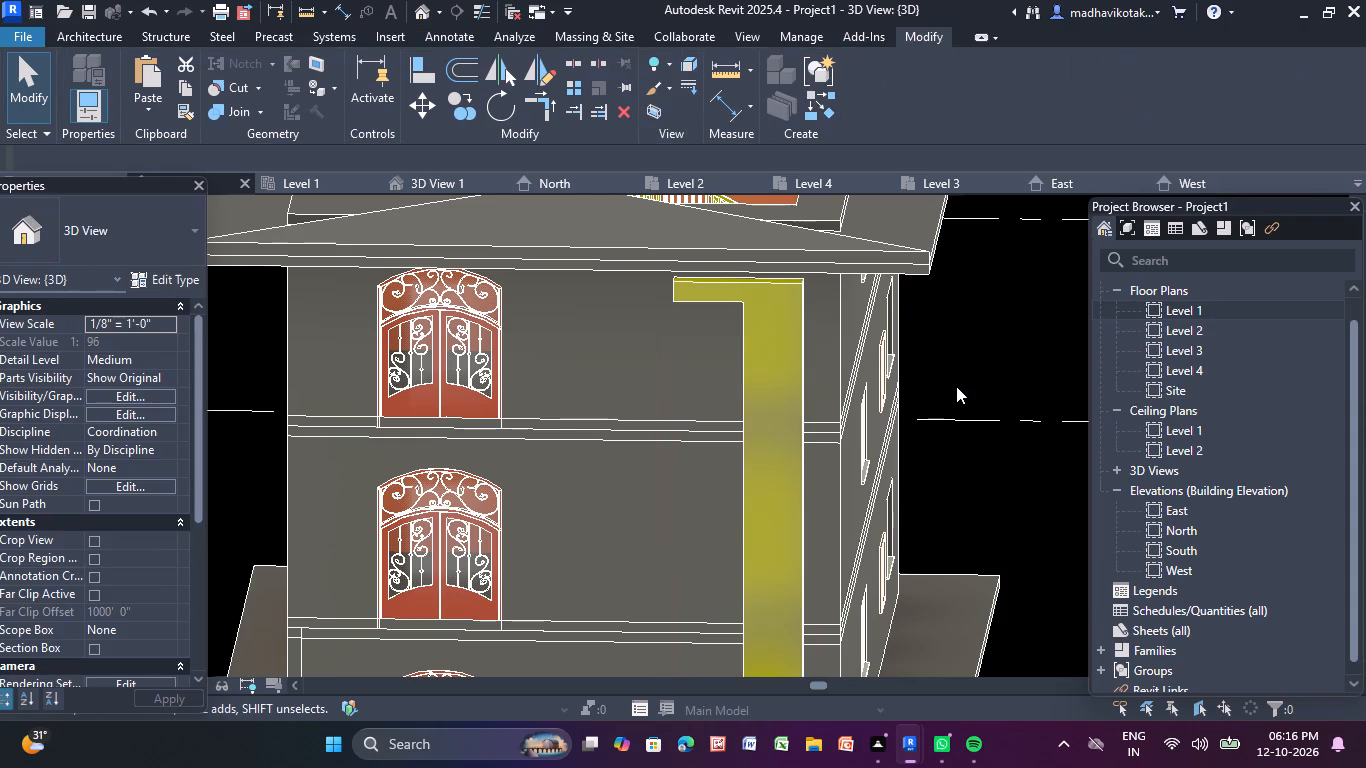
# Examine the widened strip on the door-end wall from the roof down to the base slab.
pyautogui.click(956, 386)
pyautogui.scroll(-2, 956, 380)
pyautogui.moveTo(956, 372); pyautogui.dragTo(941, 218, button='middle')
pyautogui.scroll(-2, 922, 340)
pyautogui.moveTo(919, 366); pyautogui.dragTo(921, 425, button='middle')
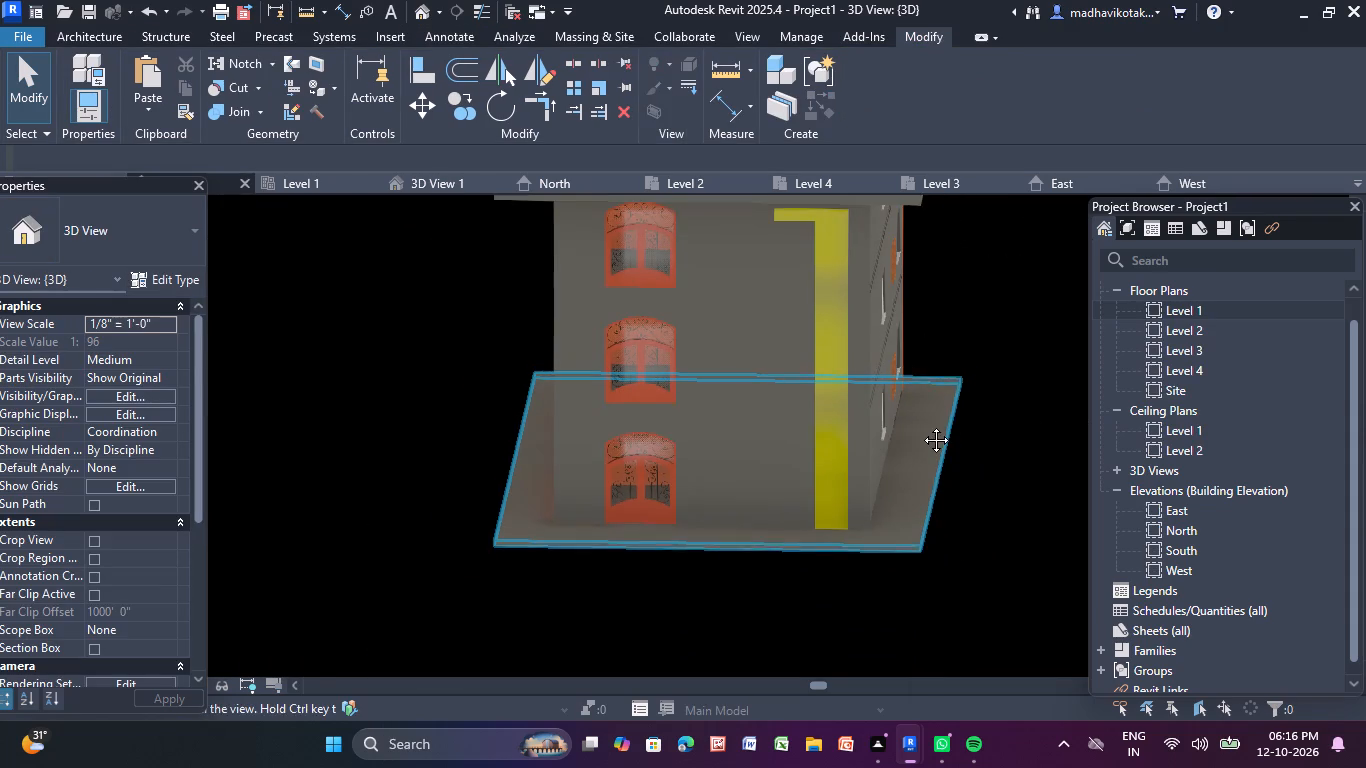
pyautogui.moveTo(921, 425); pyautogui.dragTo(923, 432, button='middle')
pyautogui.scroll(4, 814, 272)
pyautogui.scroll(-5, 818, 271)
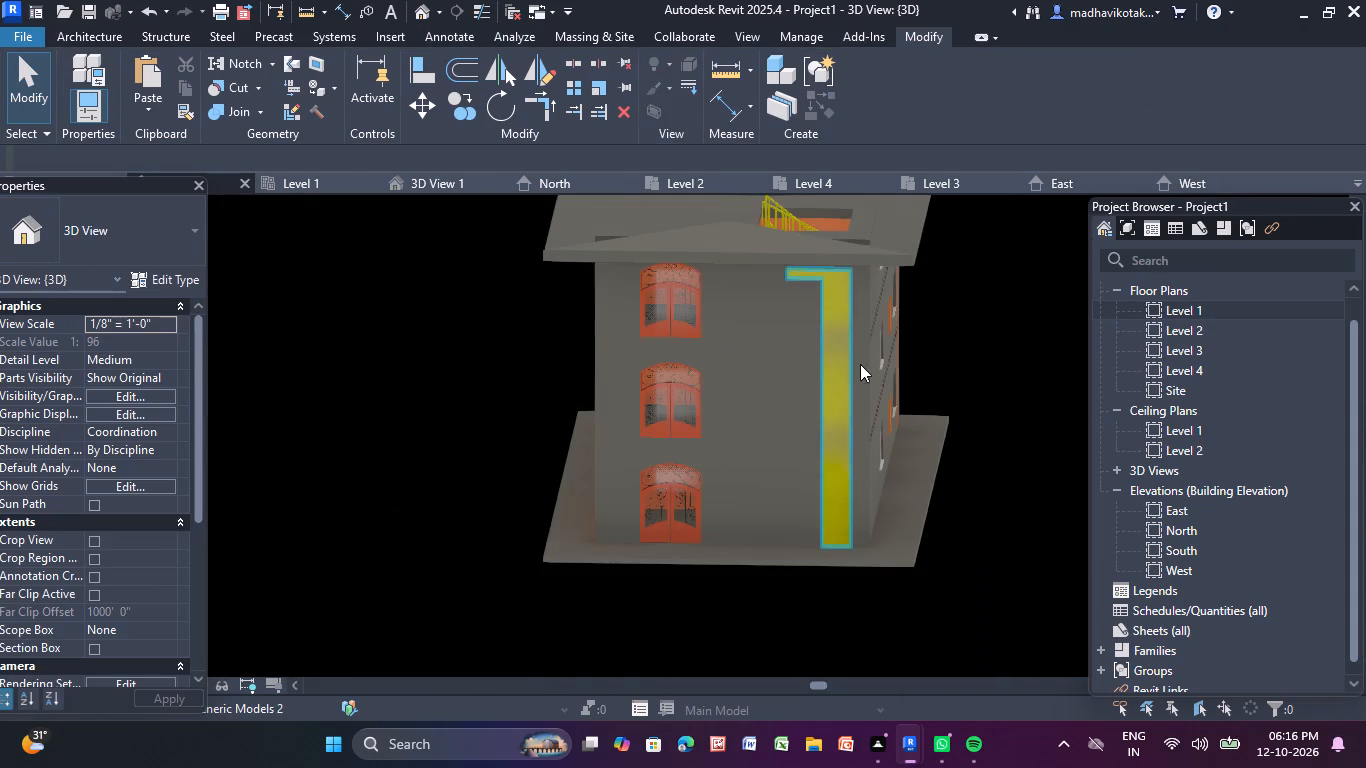
pyautogui.scroll(3, 859, 369)
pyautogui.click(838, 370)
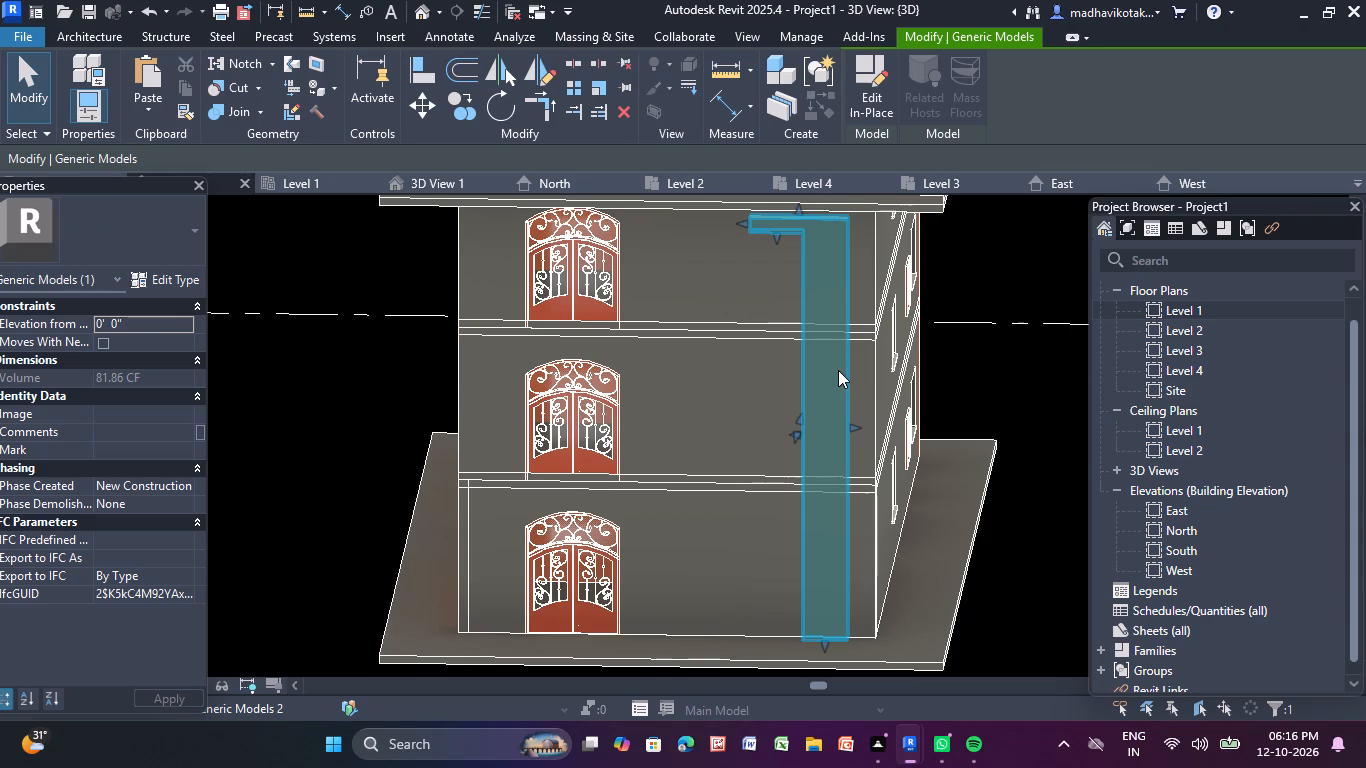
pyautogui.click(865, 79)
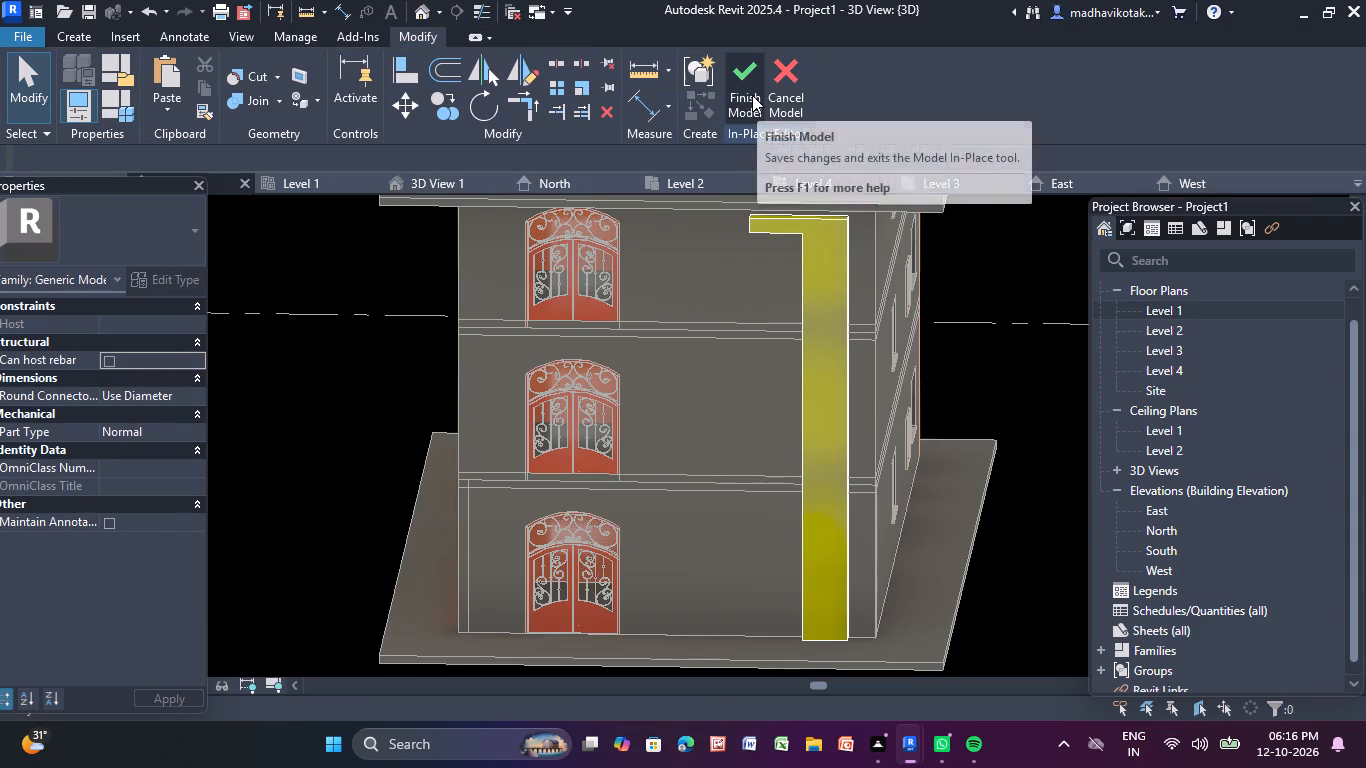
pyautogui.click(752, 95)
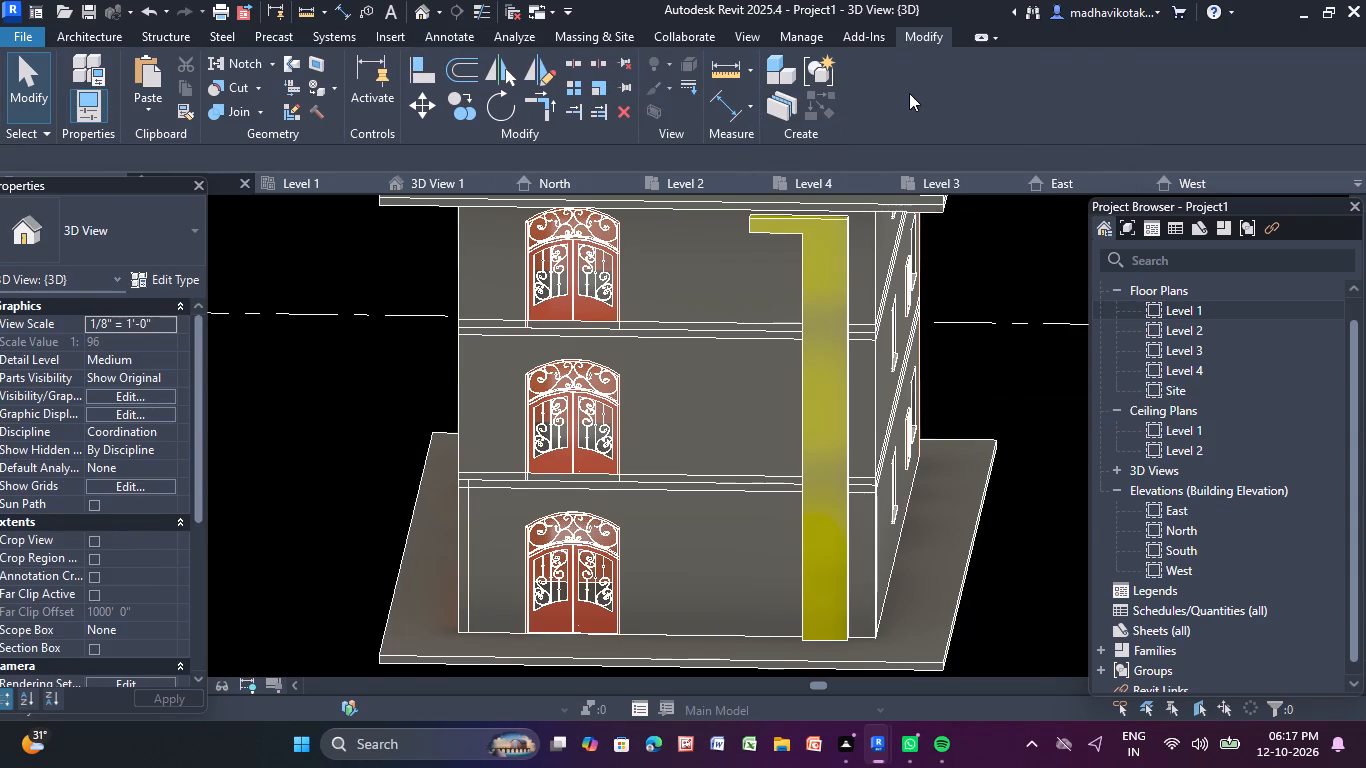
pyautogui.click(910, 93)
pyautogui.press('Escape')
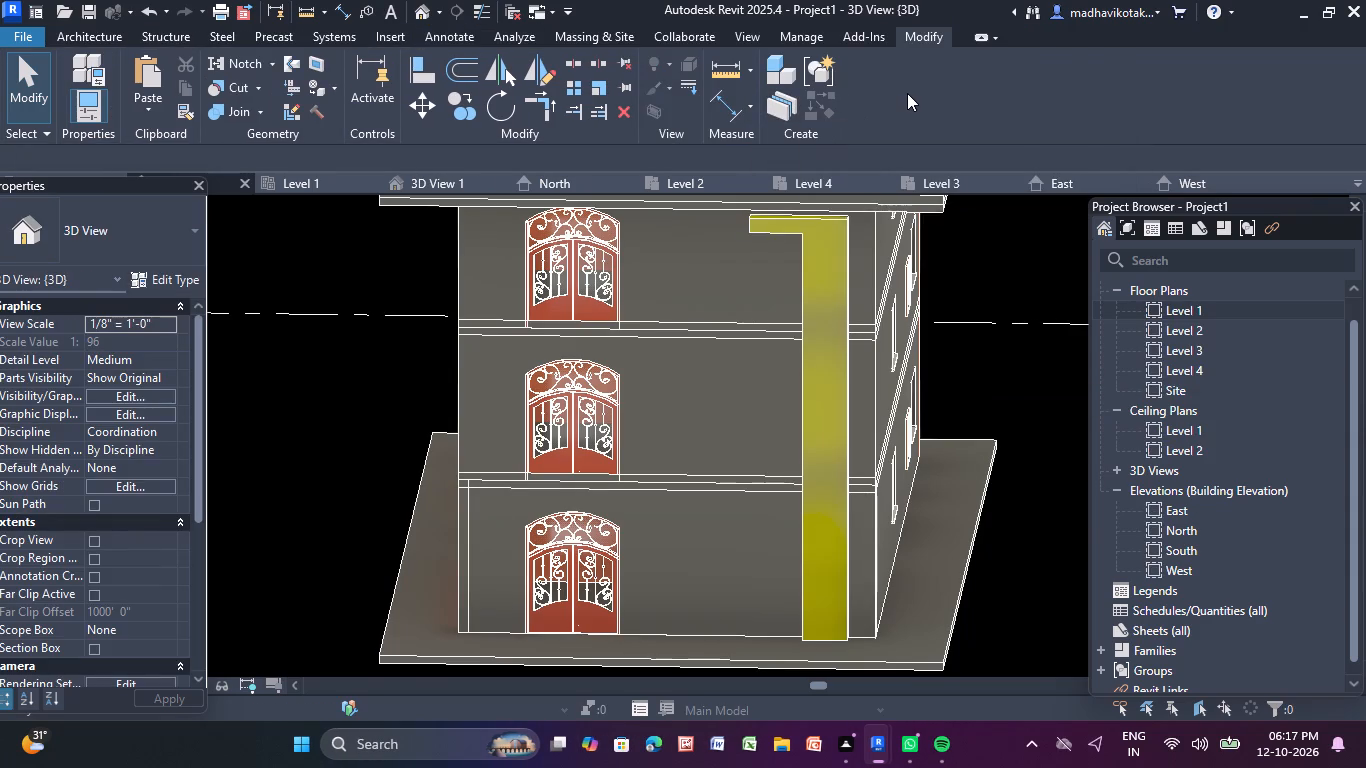
# Reopen the in-place strip for editing, start a void extrusion and pick the plane at the strip's long edge as its work plane.
pyautogui.scroll(-2, 790, 314)
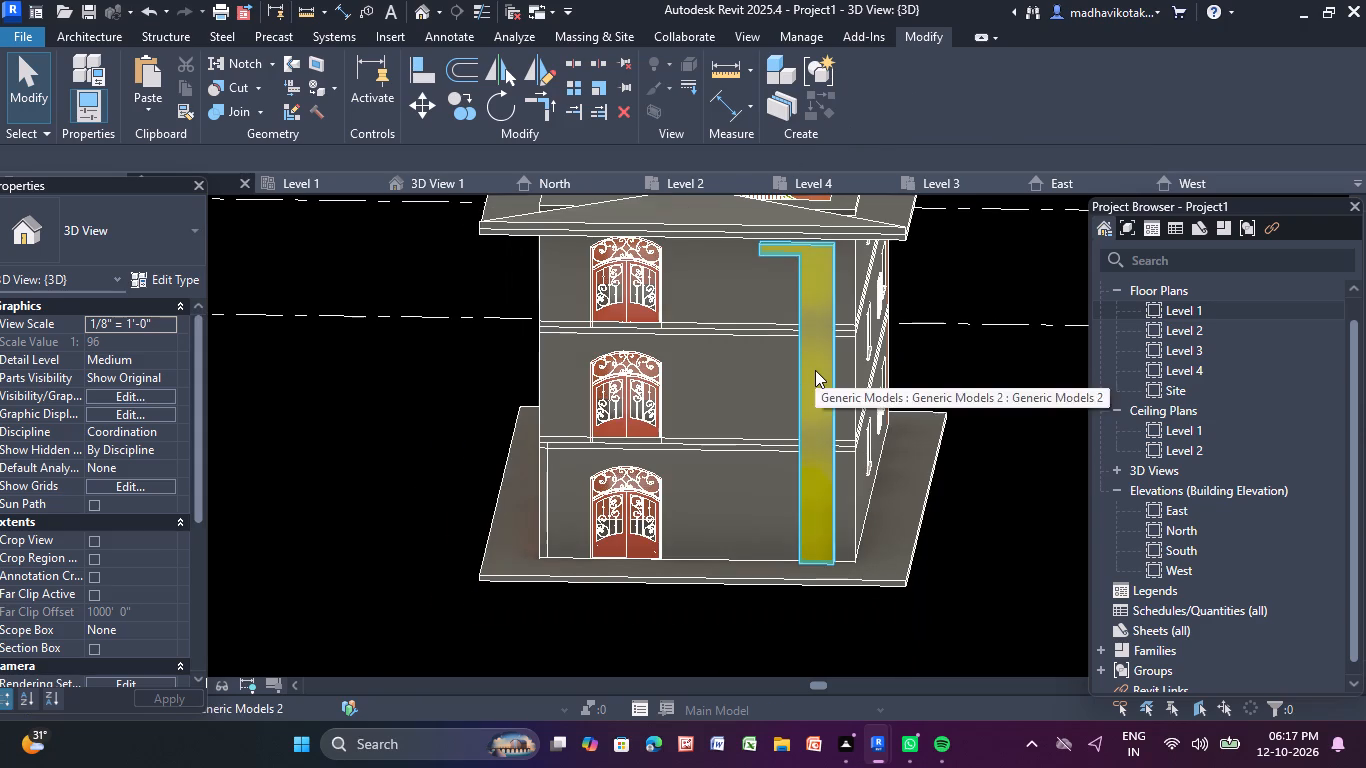
pyautogui.click(815, 370)
pyautogui.click(870, 73)
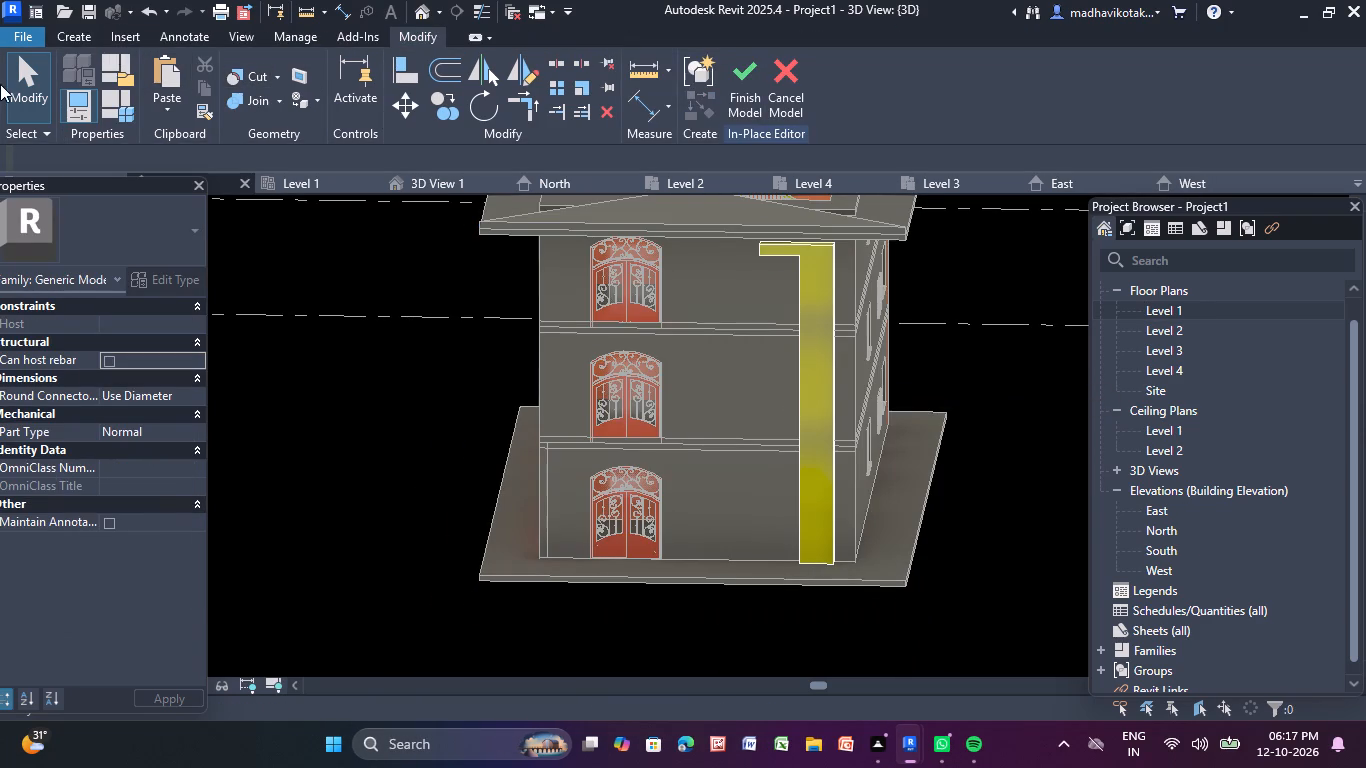
pyautogui.click(55, 33)
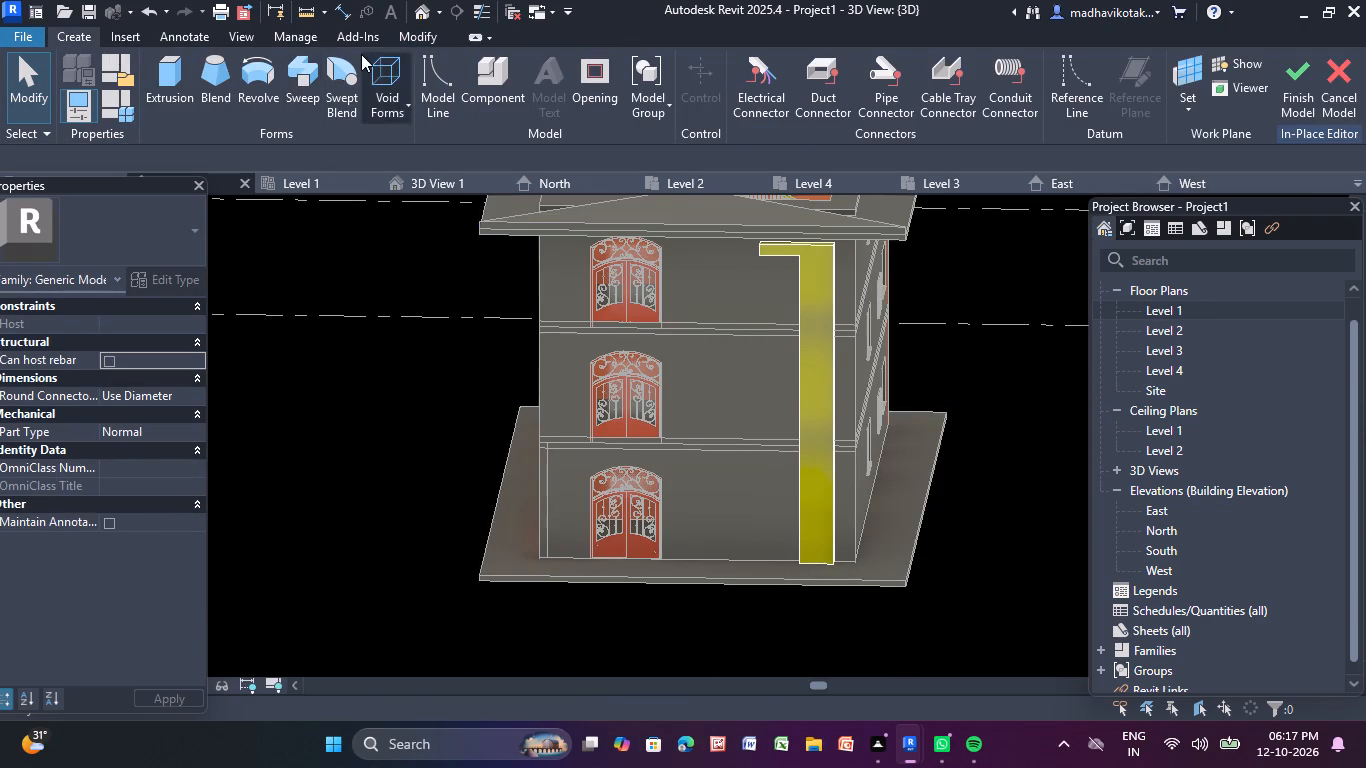
pyautogui.click(390, 70)
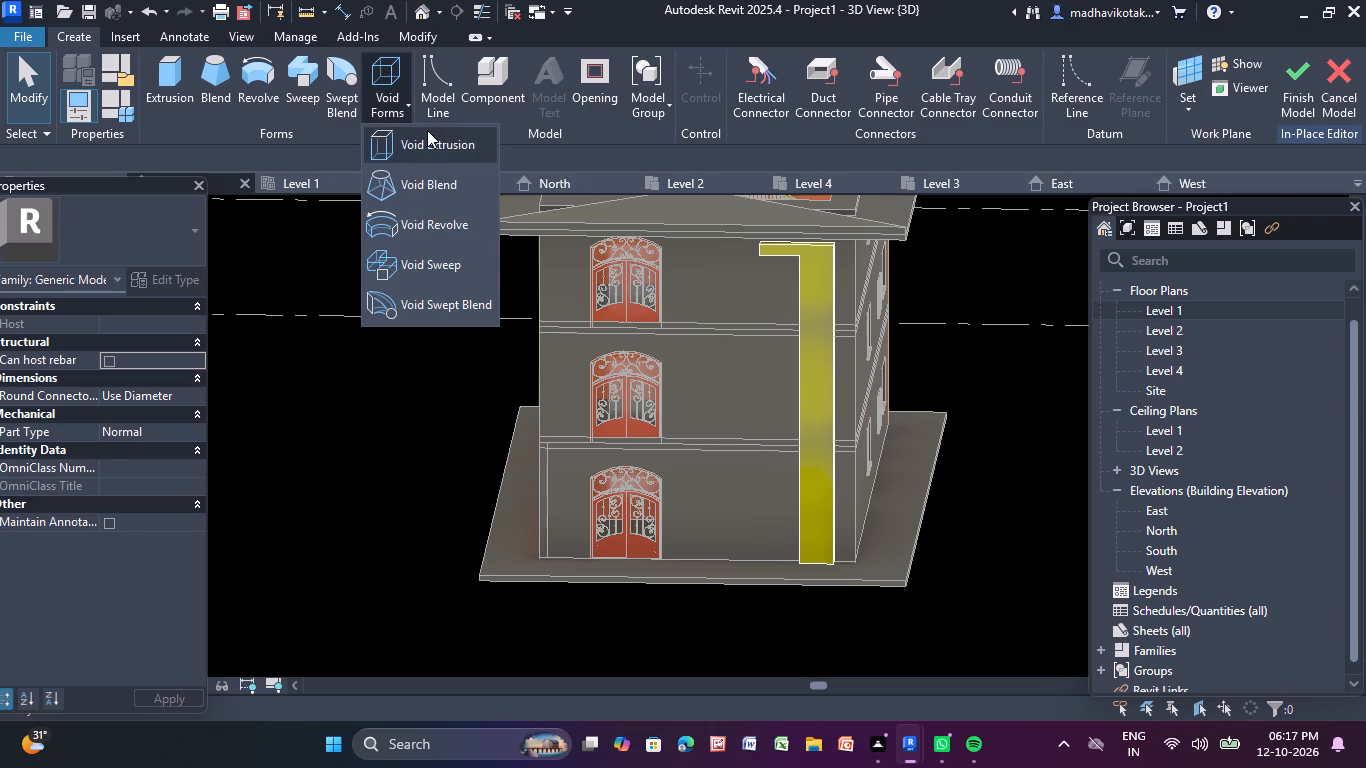
pyautogui.click(427, 137)
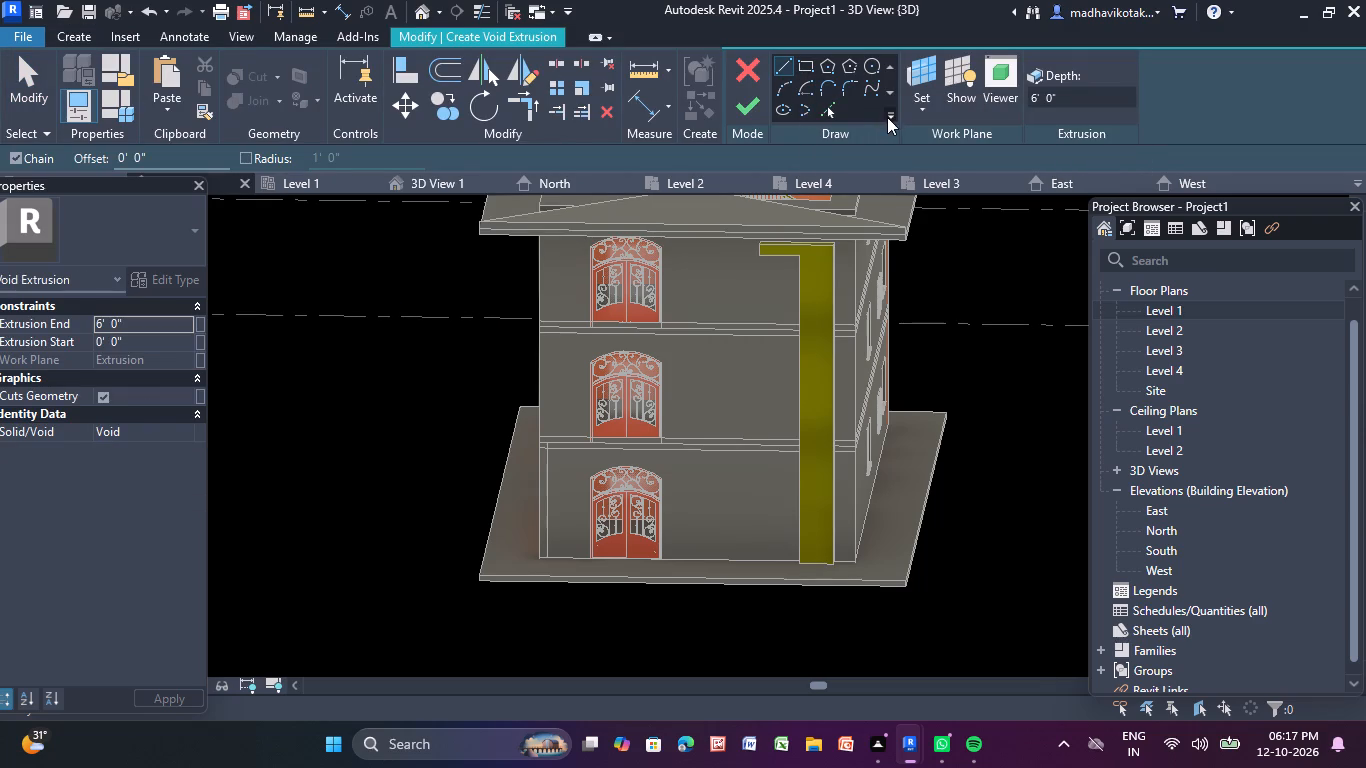
pyautogui.click(920, 105)
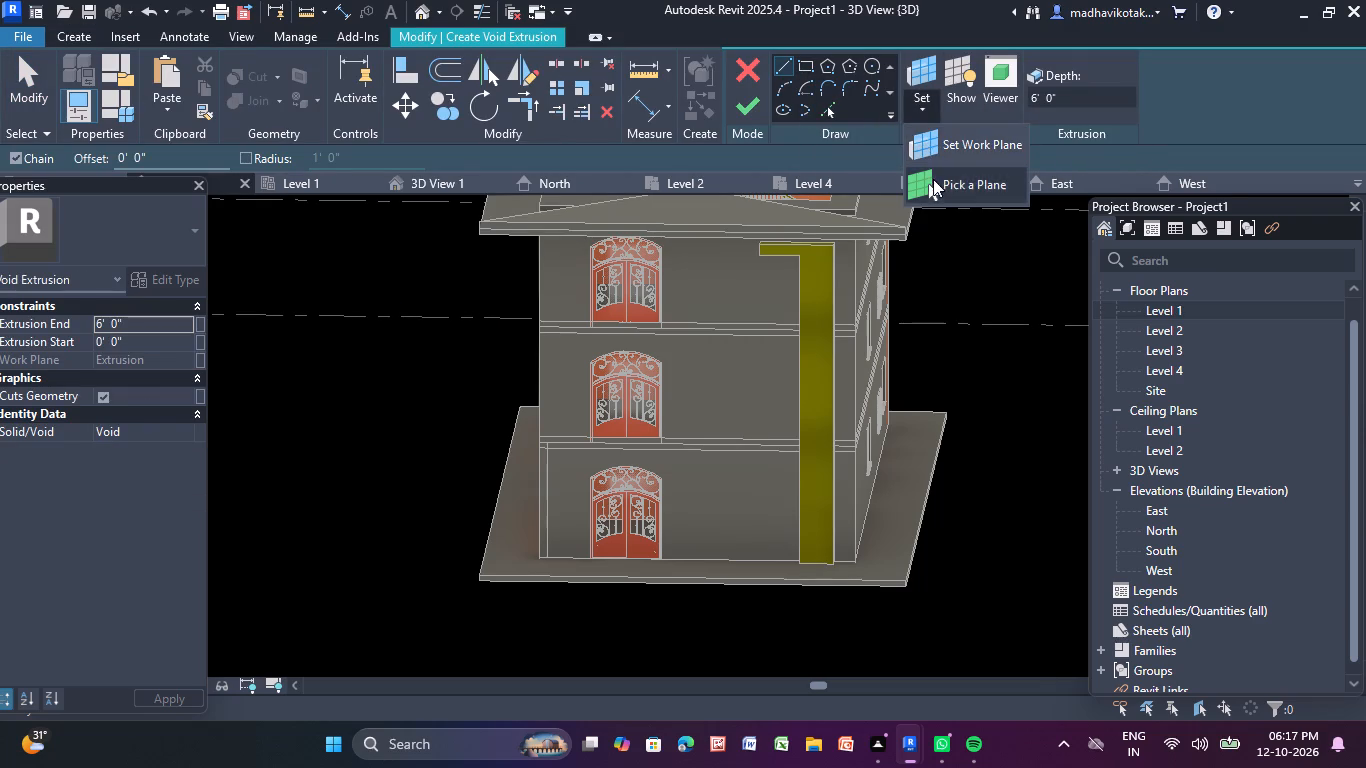
pyautogui.click(934, 182)
pyautogui.click(801, 341)
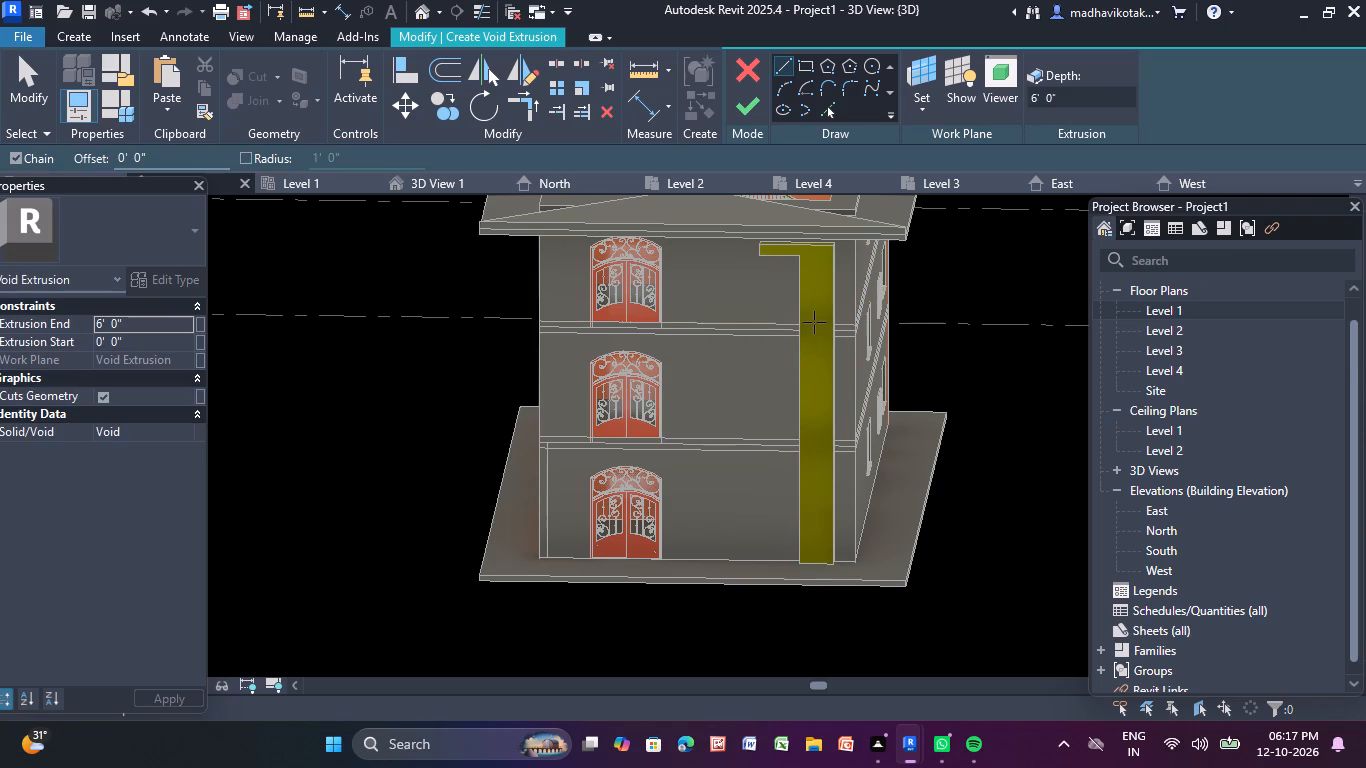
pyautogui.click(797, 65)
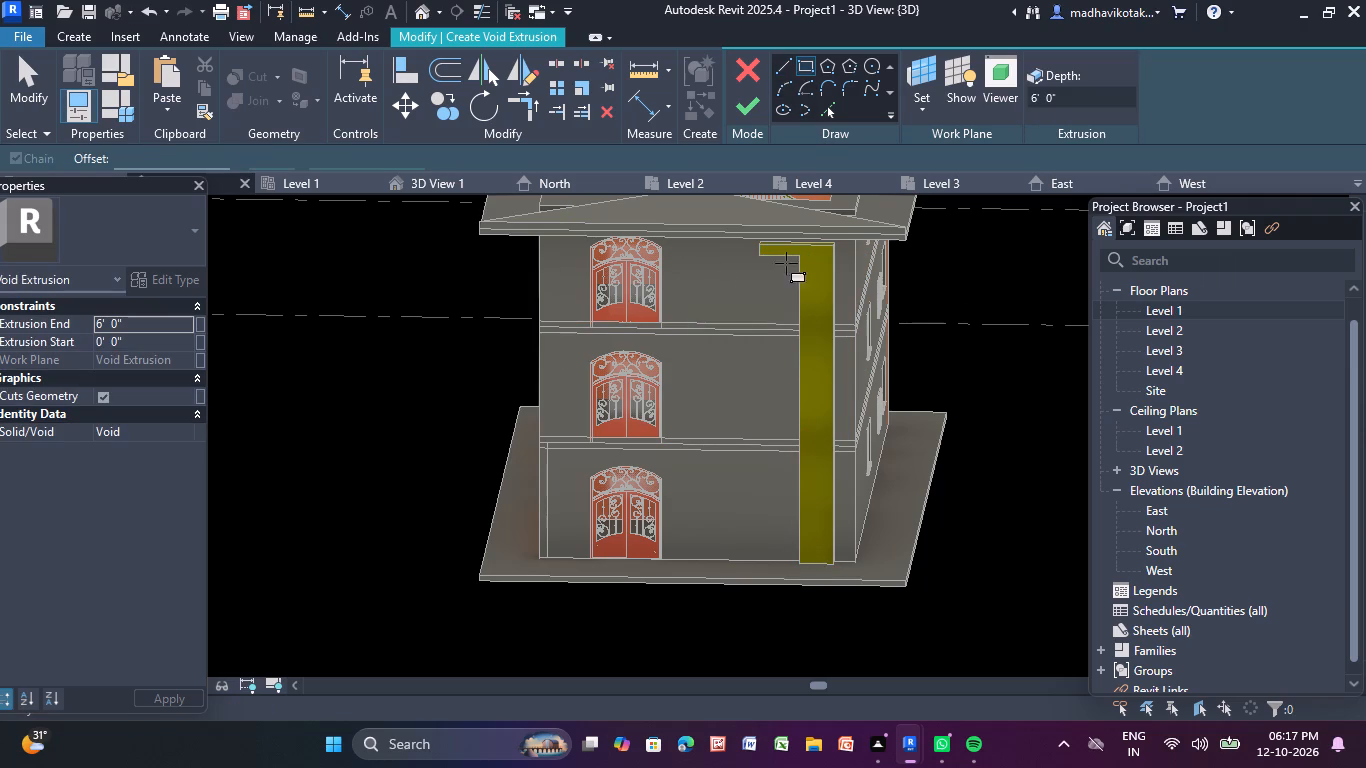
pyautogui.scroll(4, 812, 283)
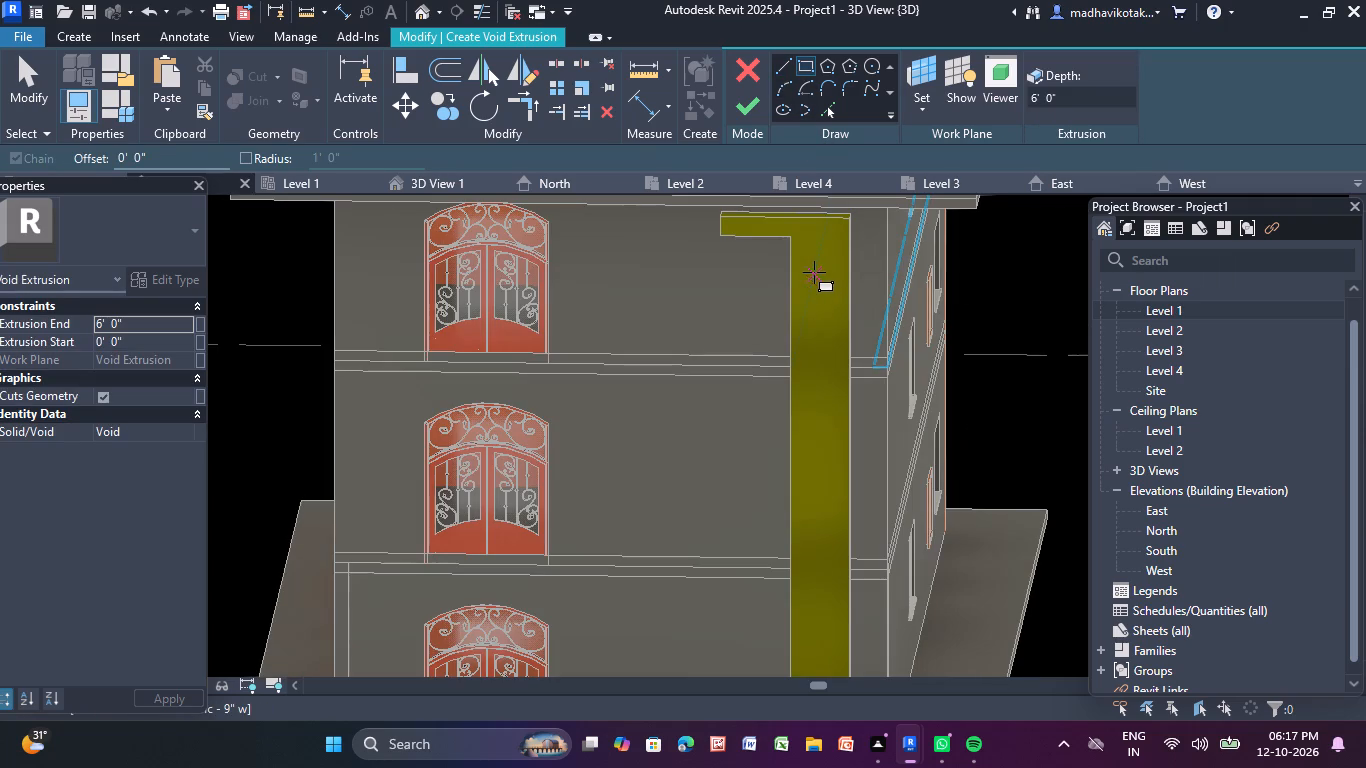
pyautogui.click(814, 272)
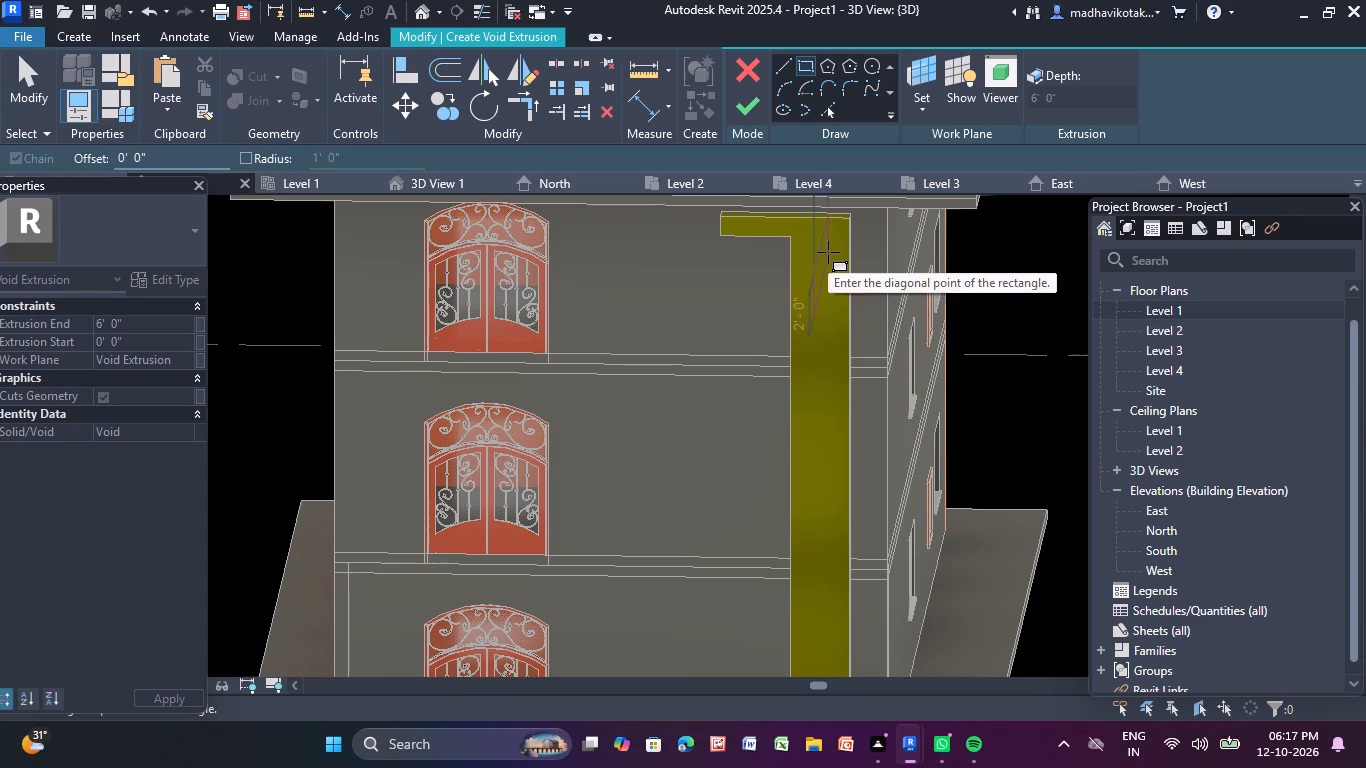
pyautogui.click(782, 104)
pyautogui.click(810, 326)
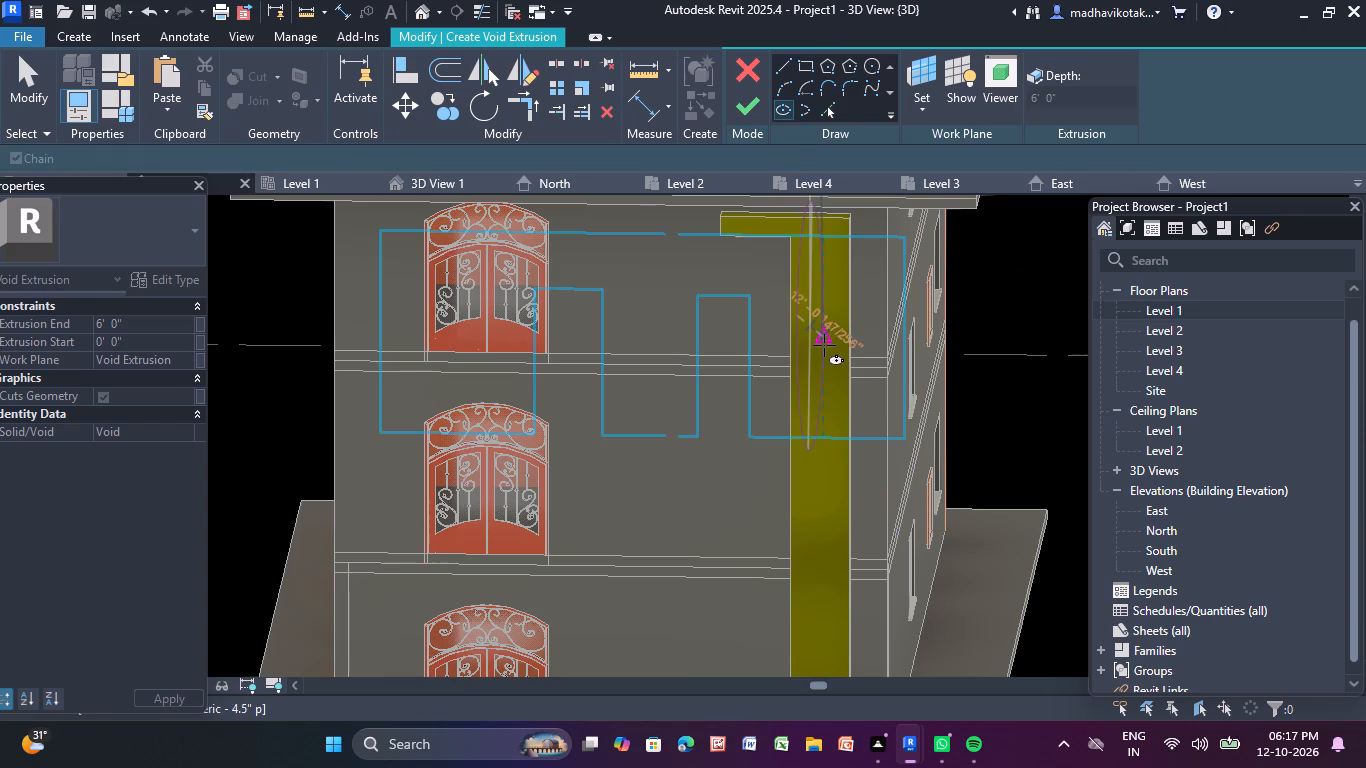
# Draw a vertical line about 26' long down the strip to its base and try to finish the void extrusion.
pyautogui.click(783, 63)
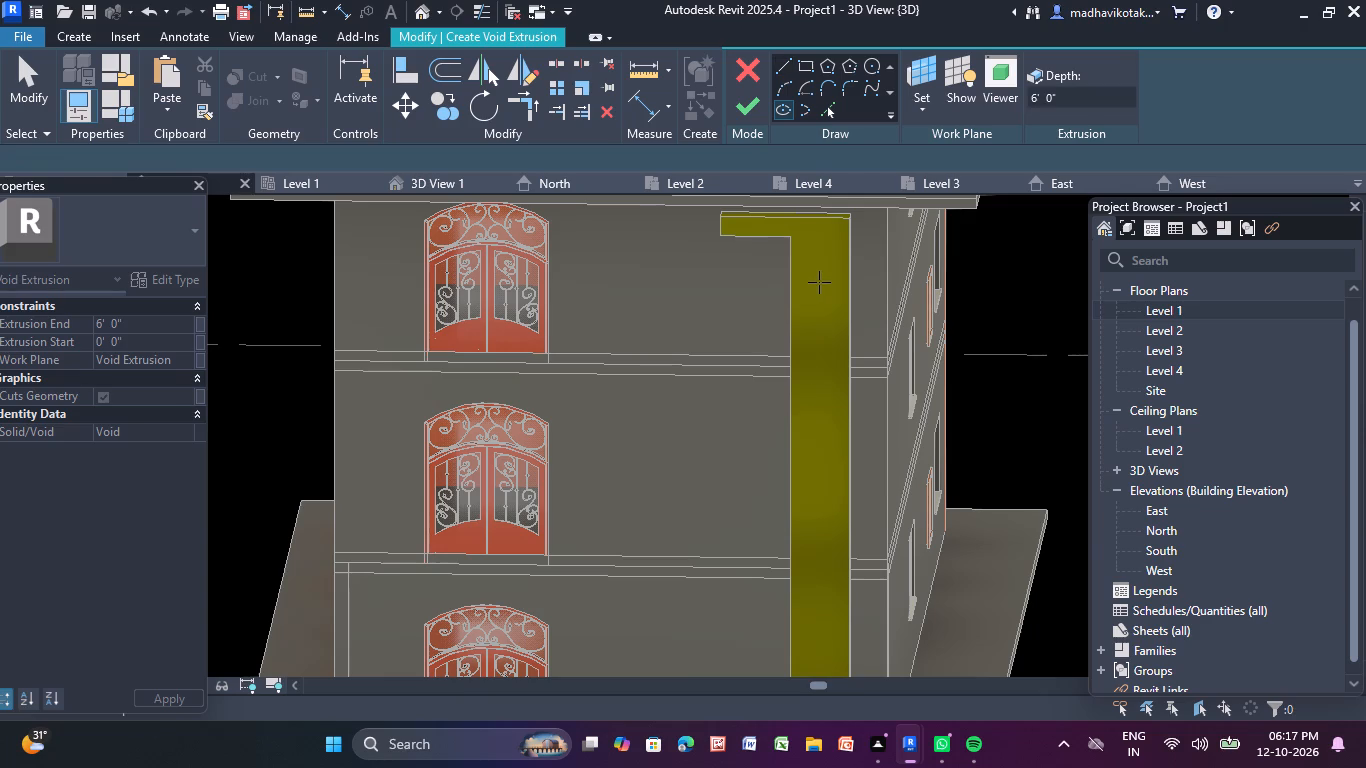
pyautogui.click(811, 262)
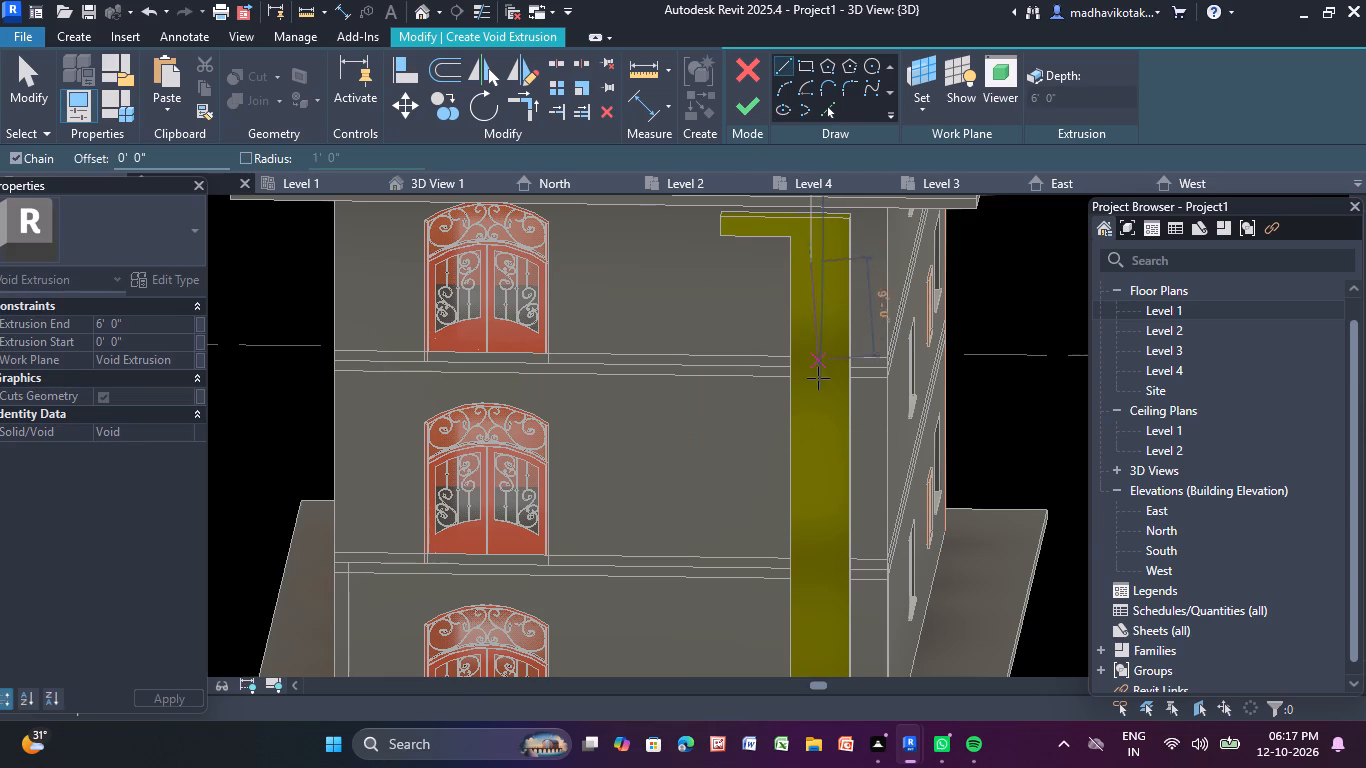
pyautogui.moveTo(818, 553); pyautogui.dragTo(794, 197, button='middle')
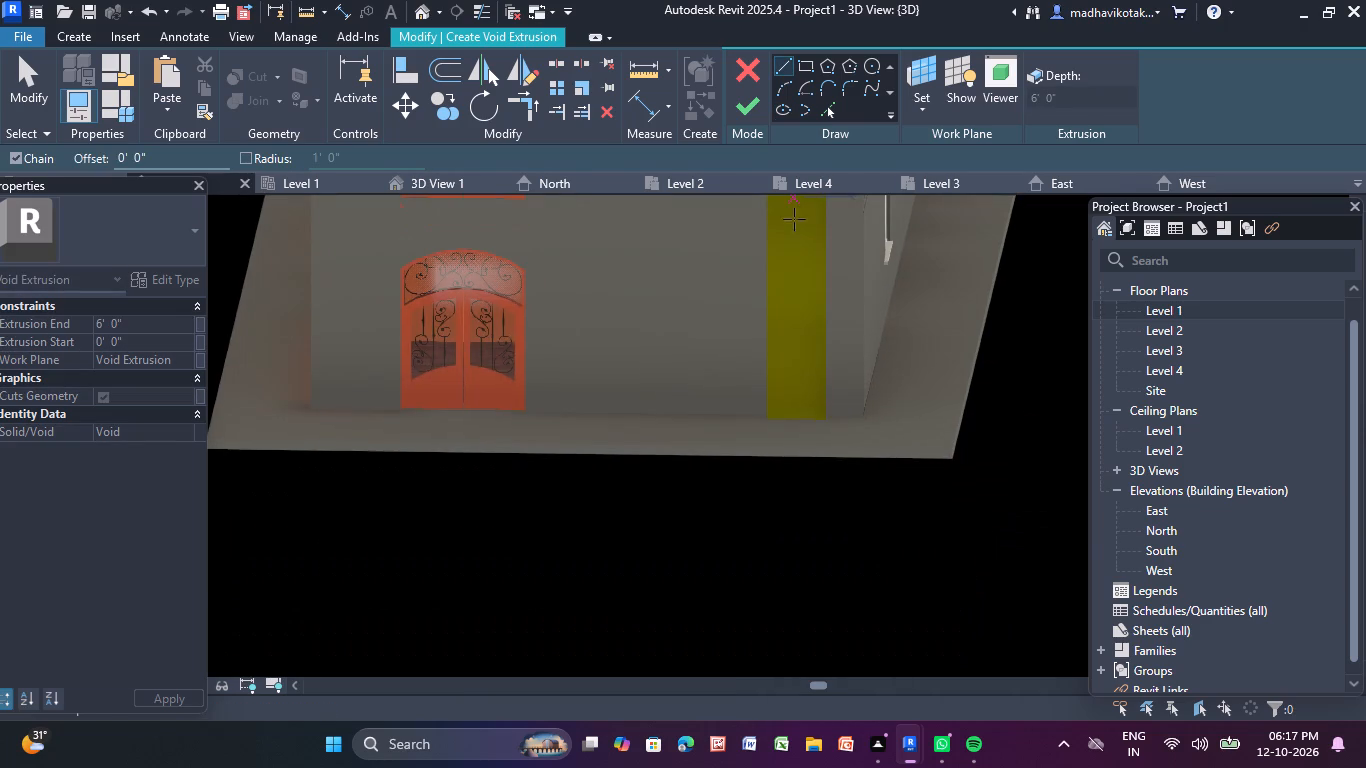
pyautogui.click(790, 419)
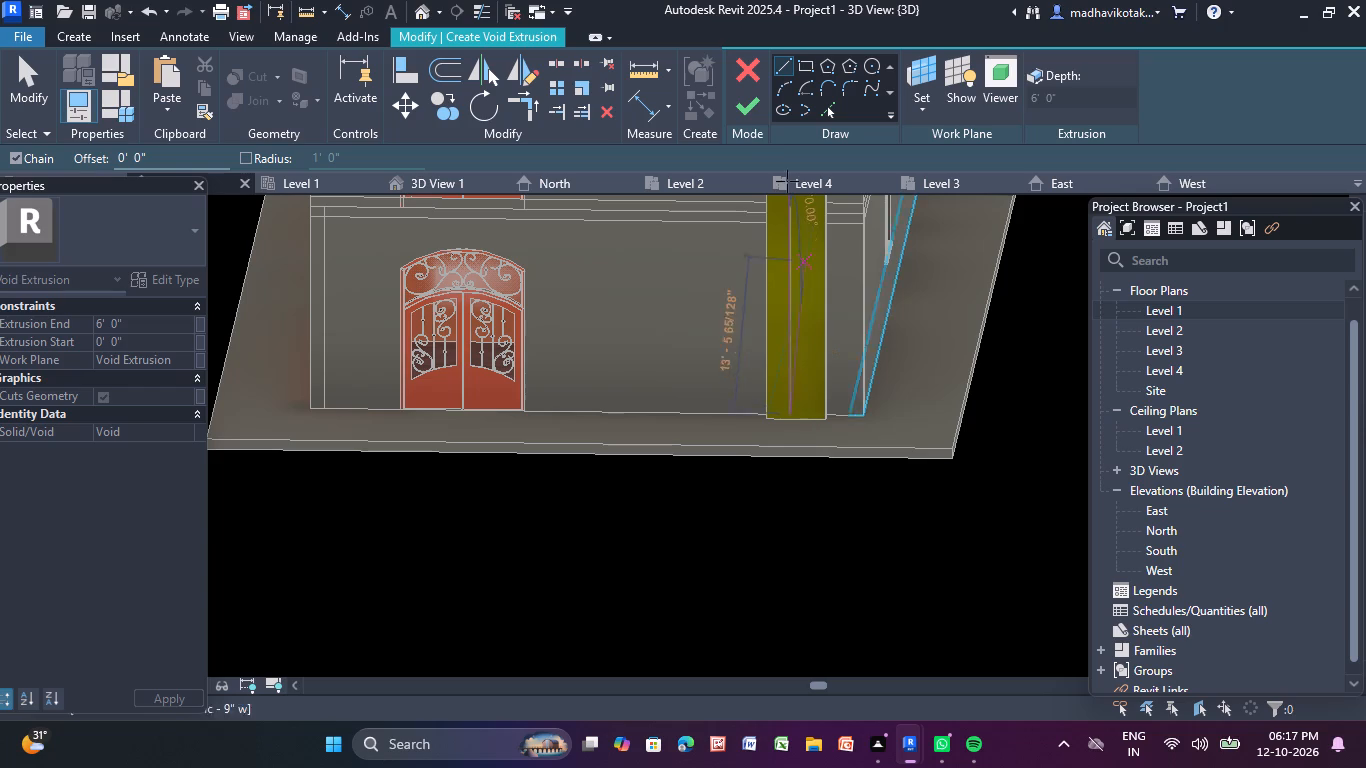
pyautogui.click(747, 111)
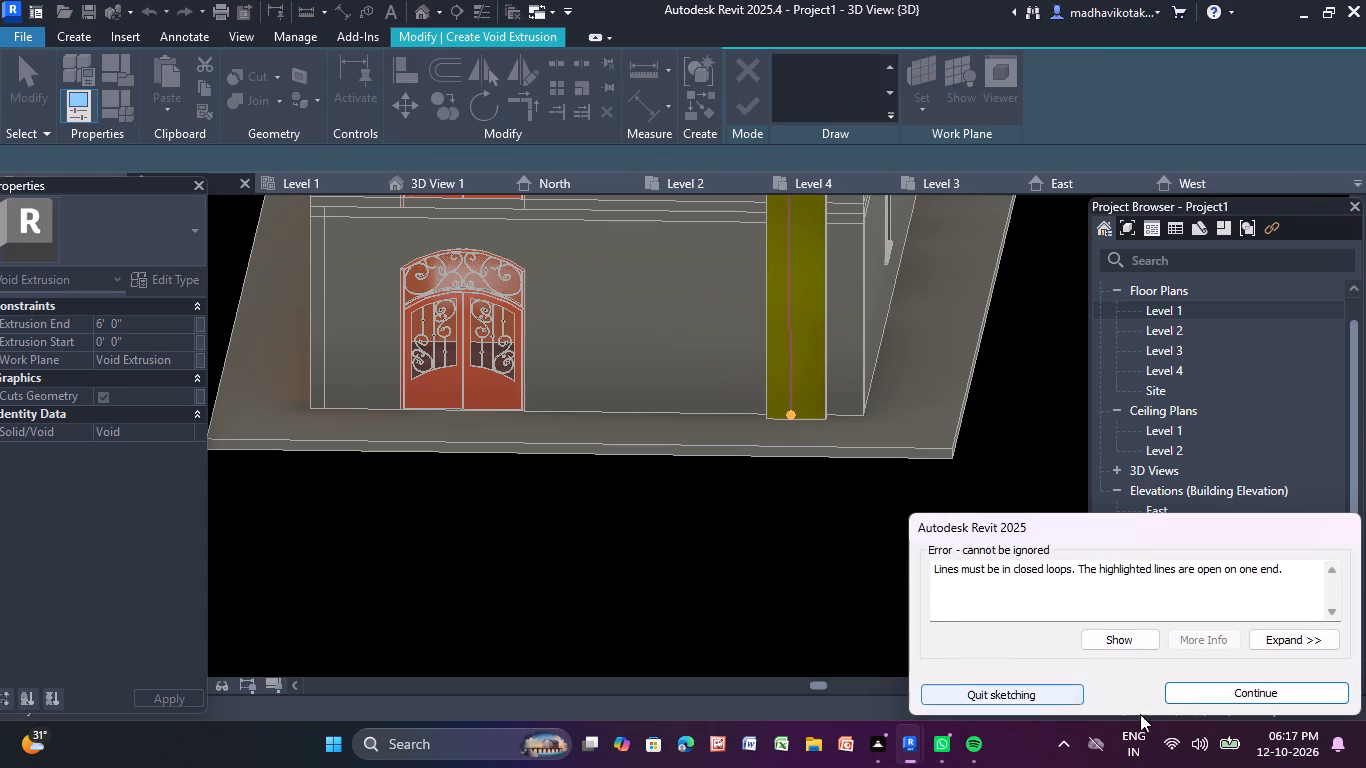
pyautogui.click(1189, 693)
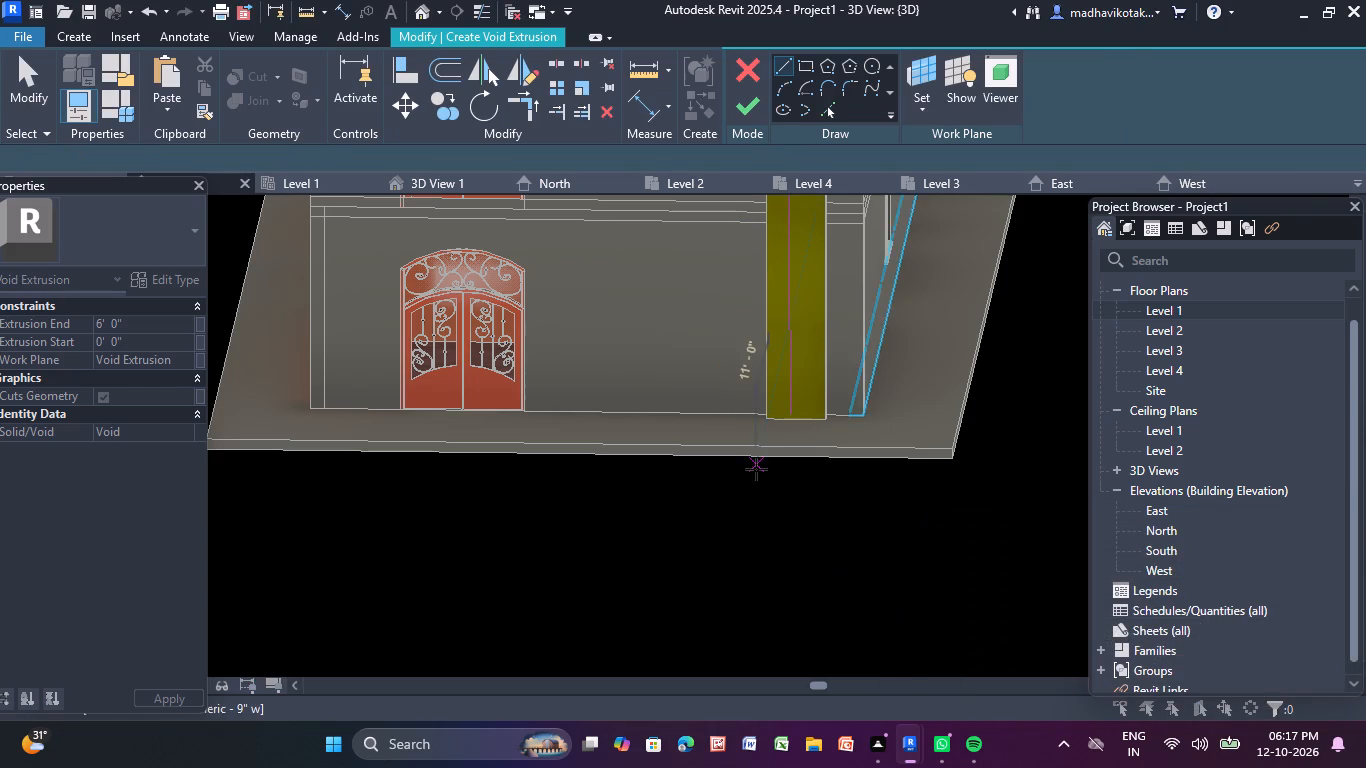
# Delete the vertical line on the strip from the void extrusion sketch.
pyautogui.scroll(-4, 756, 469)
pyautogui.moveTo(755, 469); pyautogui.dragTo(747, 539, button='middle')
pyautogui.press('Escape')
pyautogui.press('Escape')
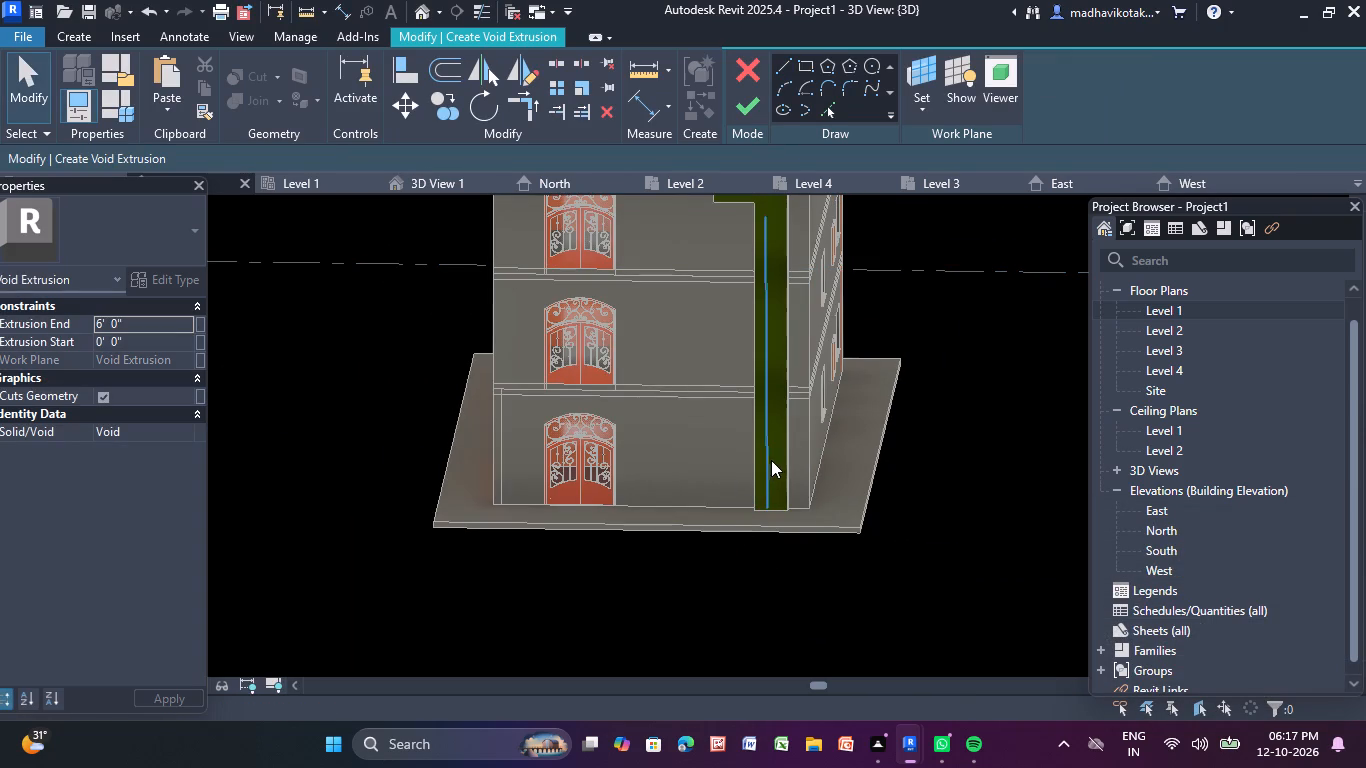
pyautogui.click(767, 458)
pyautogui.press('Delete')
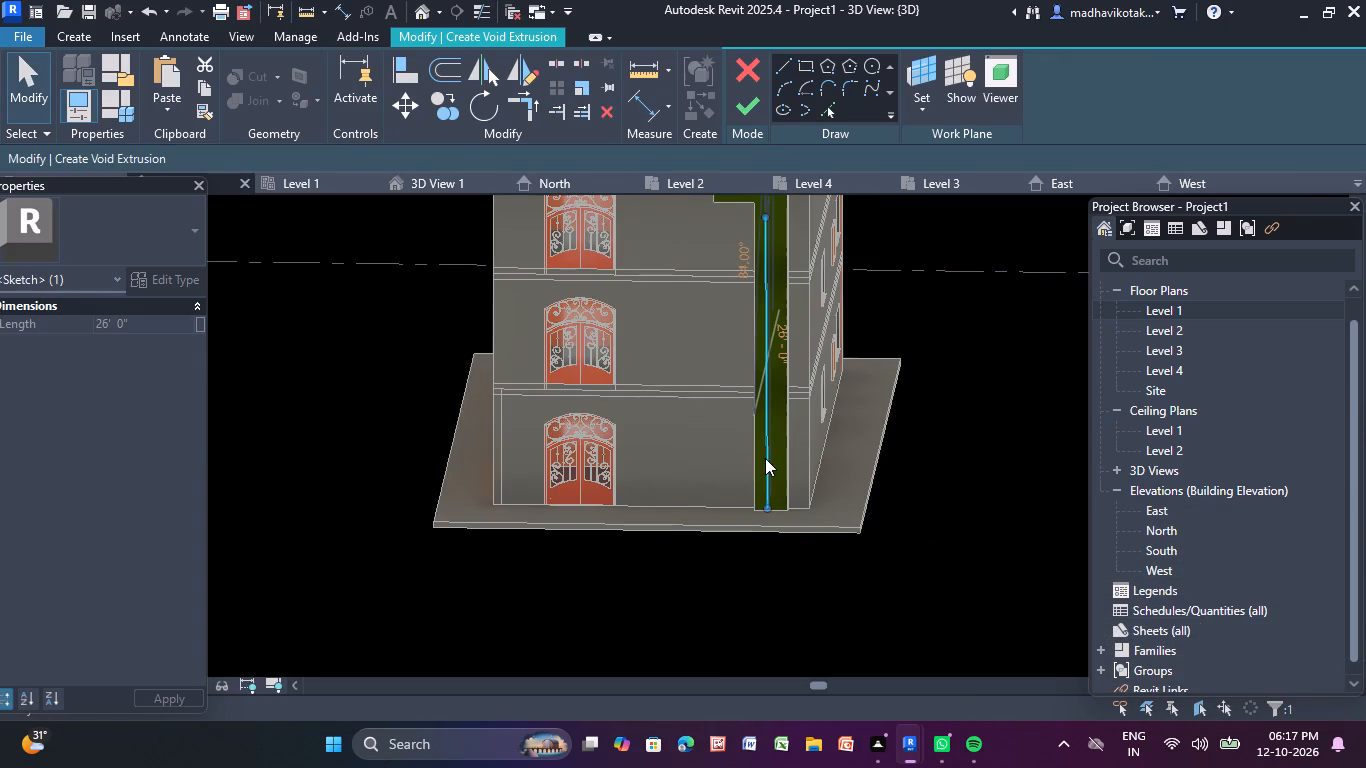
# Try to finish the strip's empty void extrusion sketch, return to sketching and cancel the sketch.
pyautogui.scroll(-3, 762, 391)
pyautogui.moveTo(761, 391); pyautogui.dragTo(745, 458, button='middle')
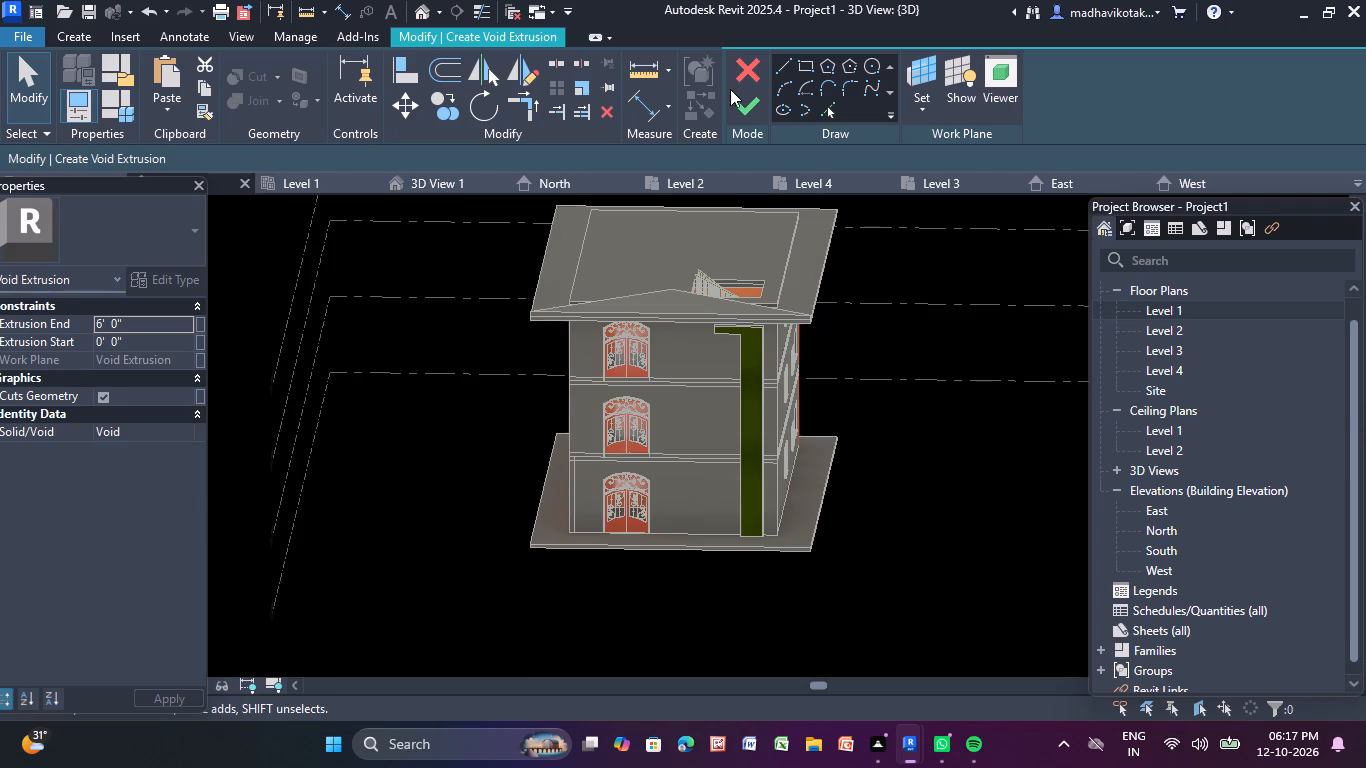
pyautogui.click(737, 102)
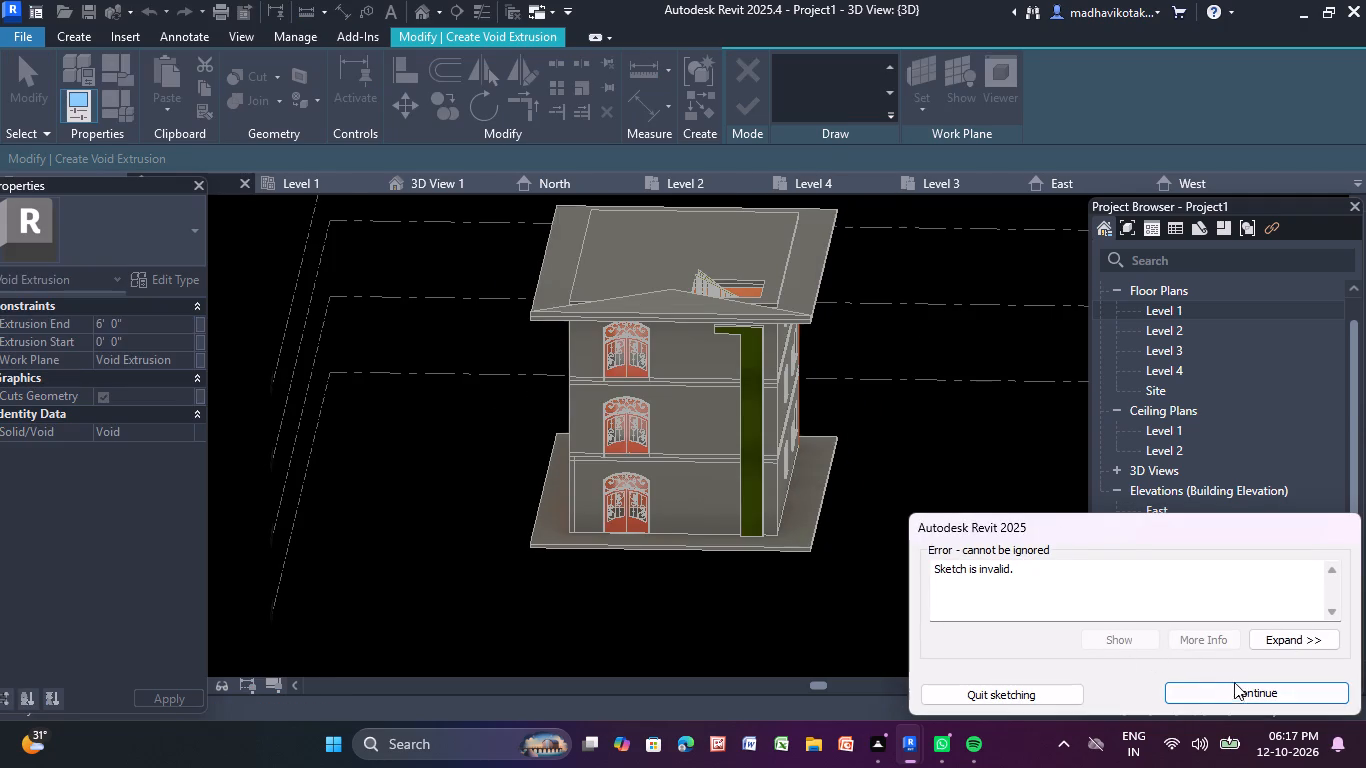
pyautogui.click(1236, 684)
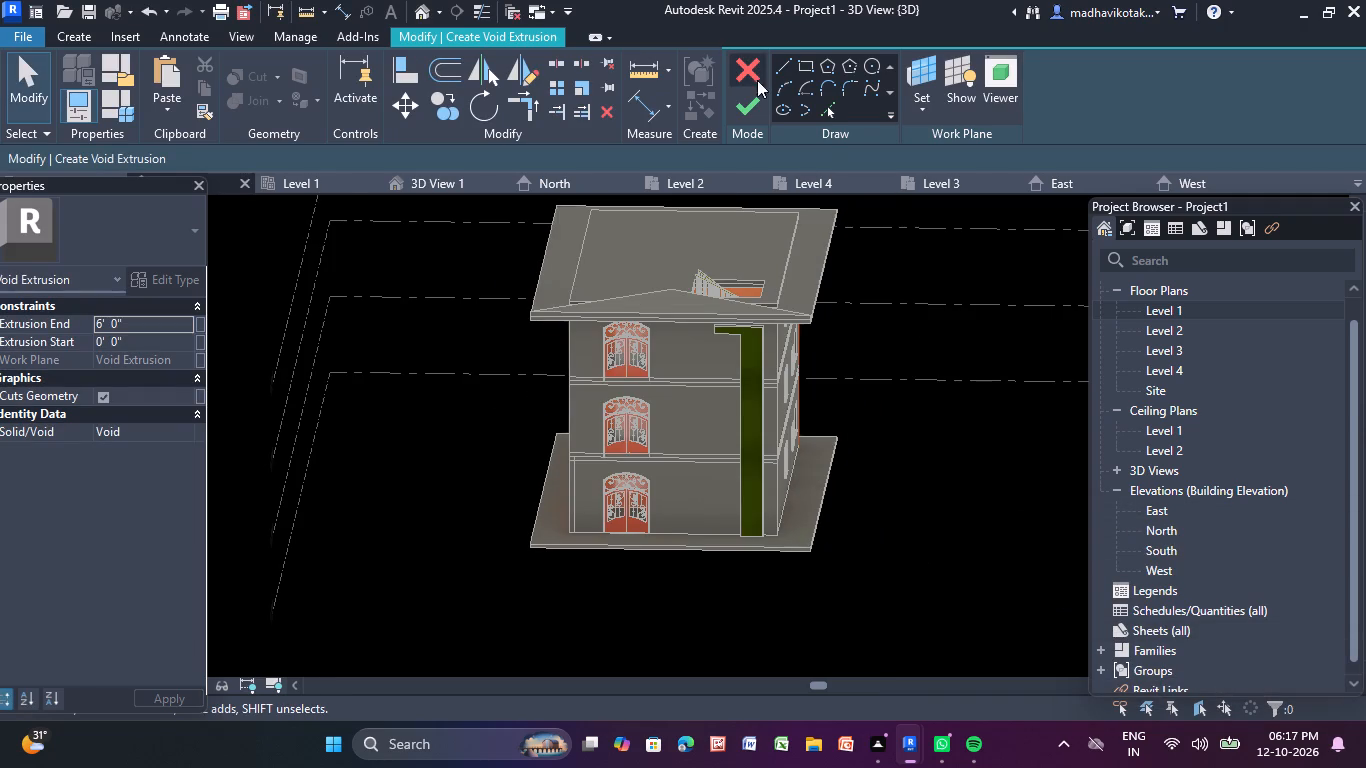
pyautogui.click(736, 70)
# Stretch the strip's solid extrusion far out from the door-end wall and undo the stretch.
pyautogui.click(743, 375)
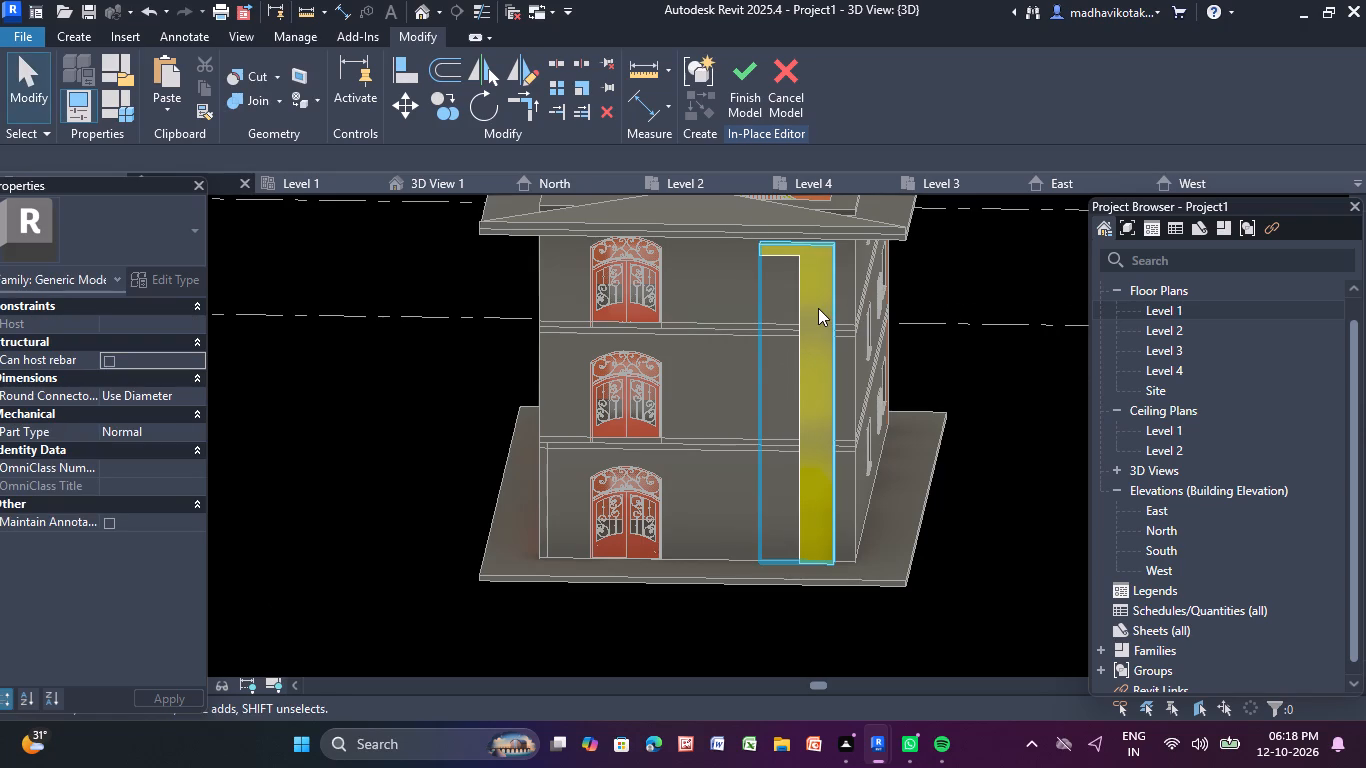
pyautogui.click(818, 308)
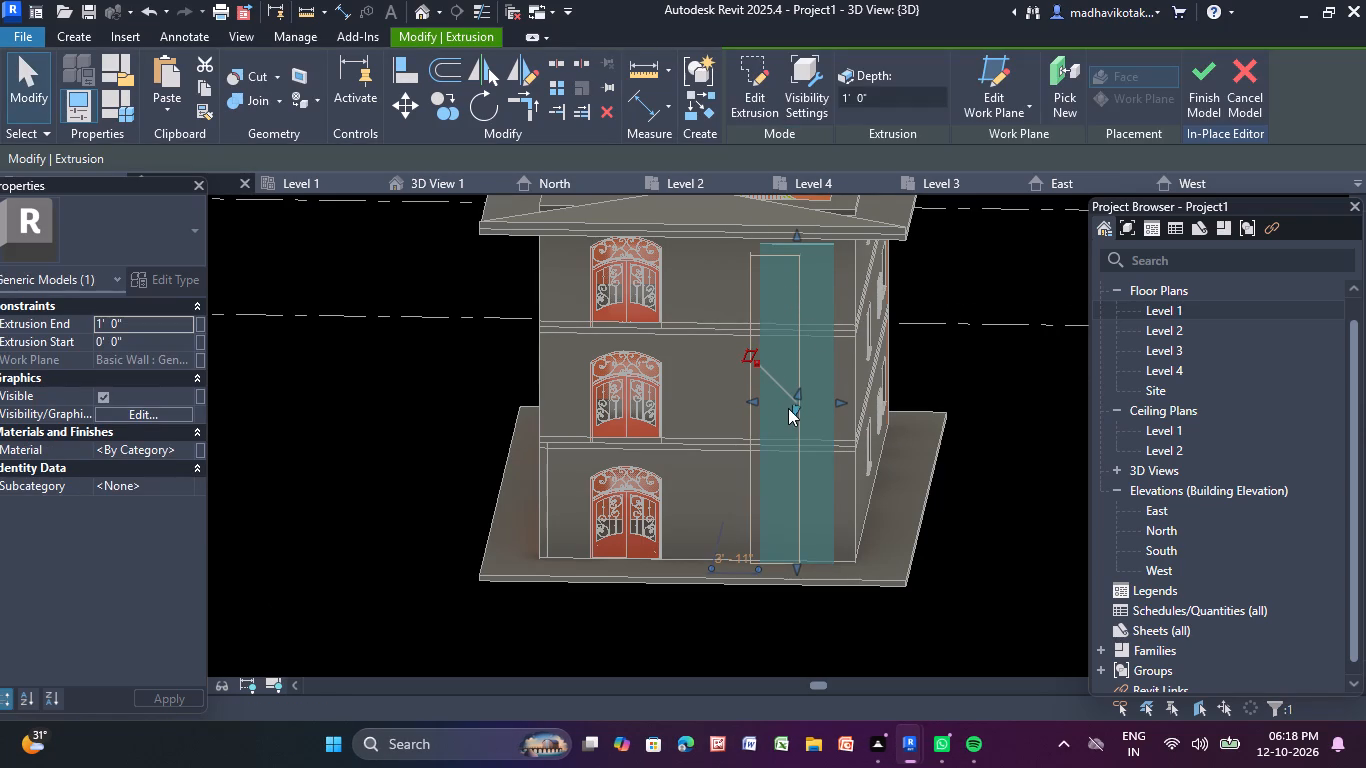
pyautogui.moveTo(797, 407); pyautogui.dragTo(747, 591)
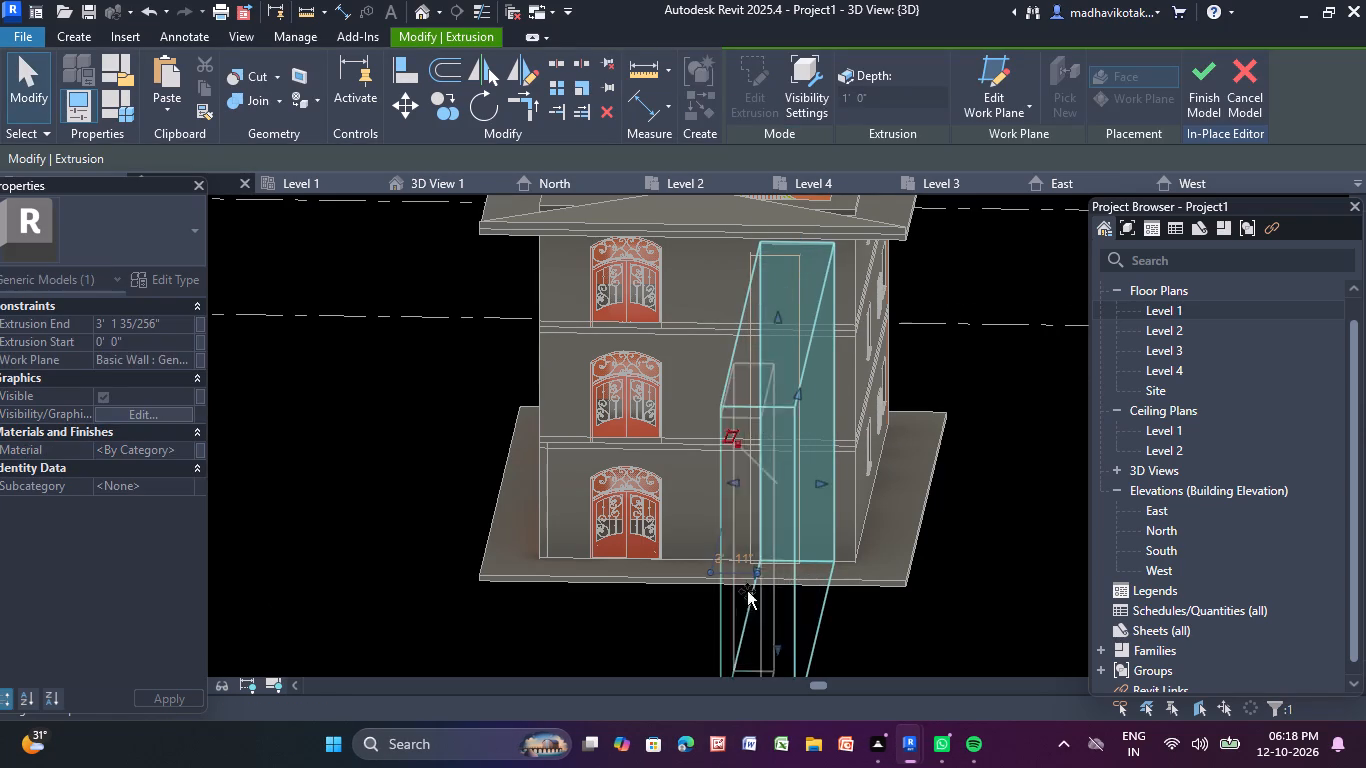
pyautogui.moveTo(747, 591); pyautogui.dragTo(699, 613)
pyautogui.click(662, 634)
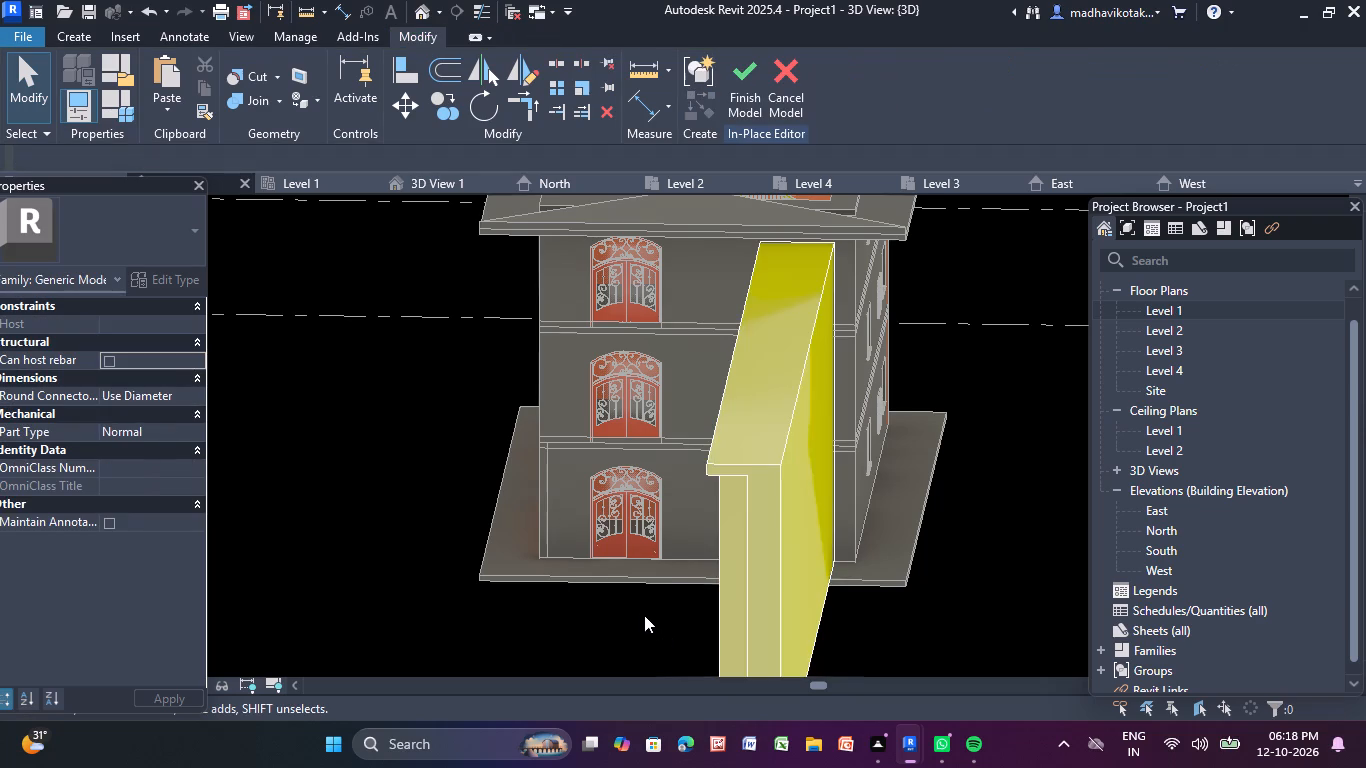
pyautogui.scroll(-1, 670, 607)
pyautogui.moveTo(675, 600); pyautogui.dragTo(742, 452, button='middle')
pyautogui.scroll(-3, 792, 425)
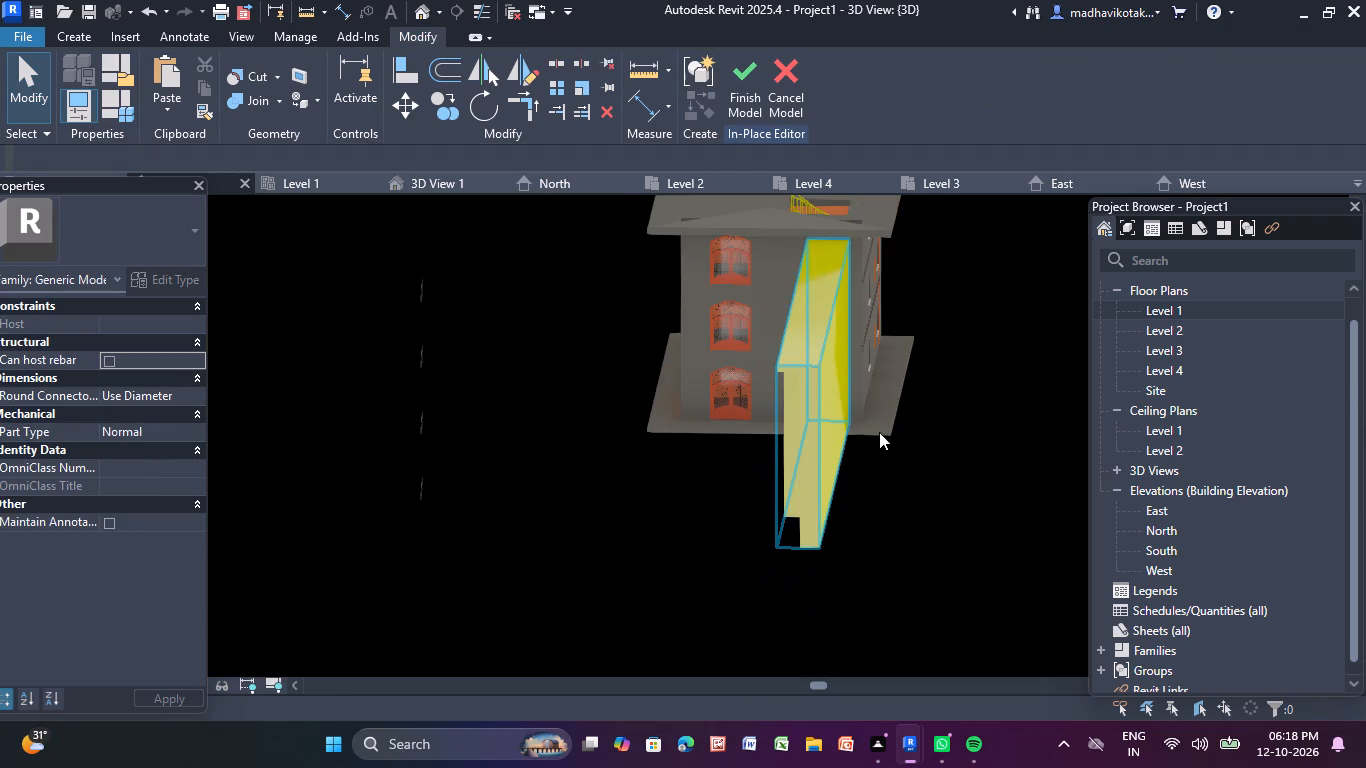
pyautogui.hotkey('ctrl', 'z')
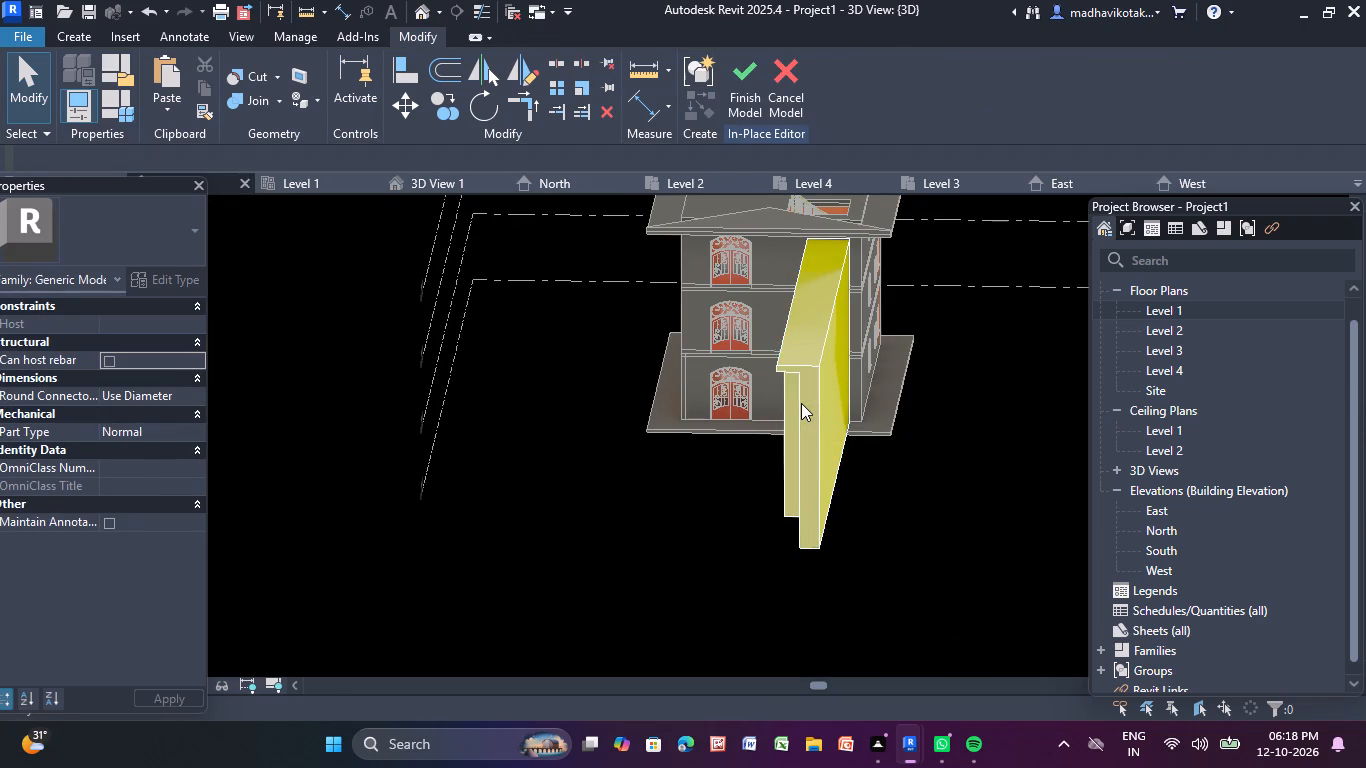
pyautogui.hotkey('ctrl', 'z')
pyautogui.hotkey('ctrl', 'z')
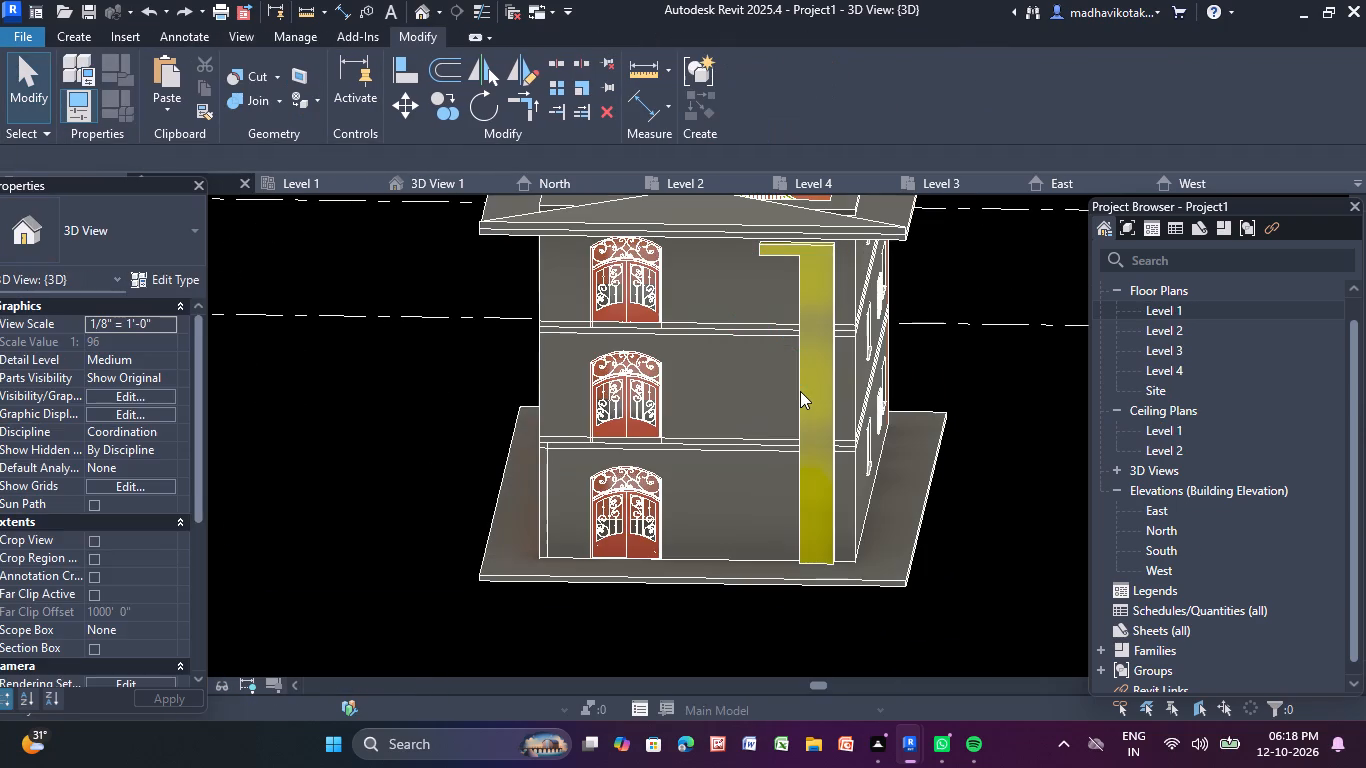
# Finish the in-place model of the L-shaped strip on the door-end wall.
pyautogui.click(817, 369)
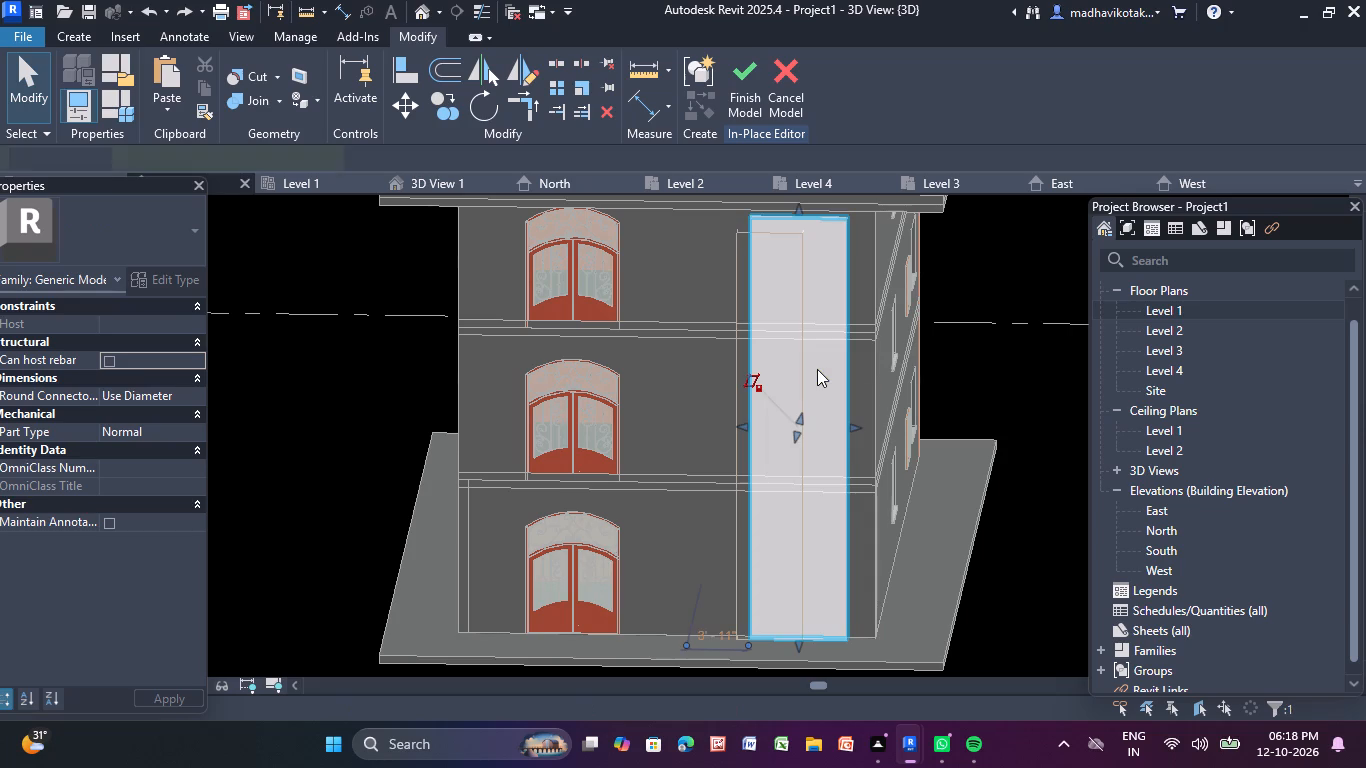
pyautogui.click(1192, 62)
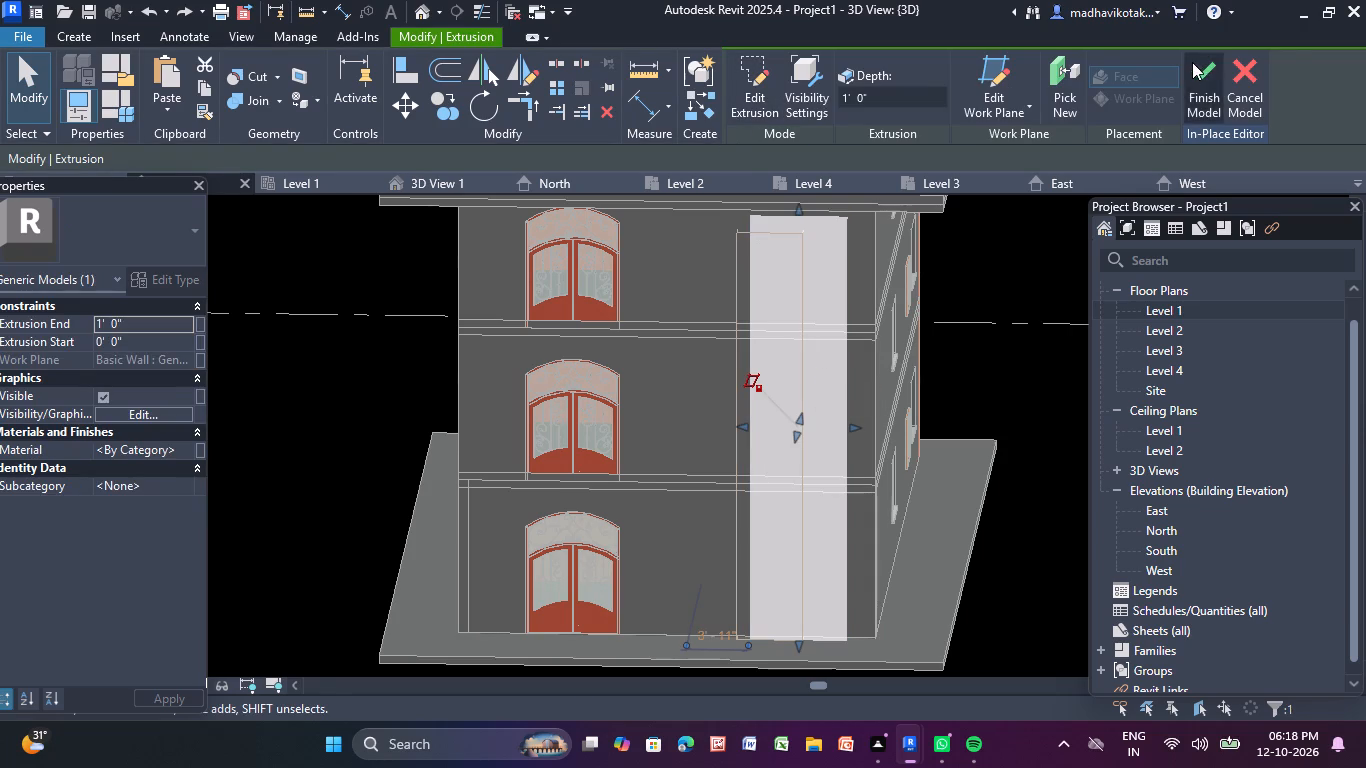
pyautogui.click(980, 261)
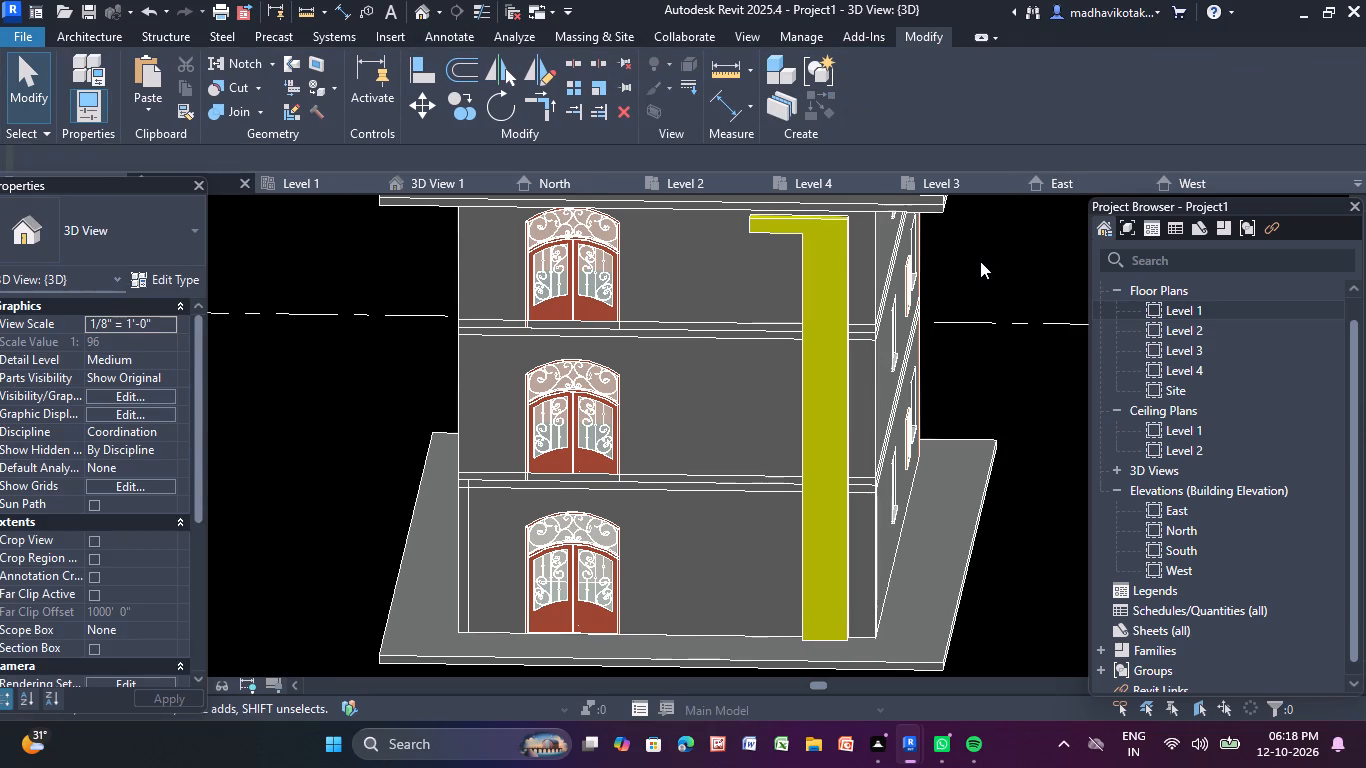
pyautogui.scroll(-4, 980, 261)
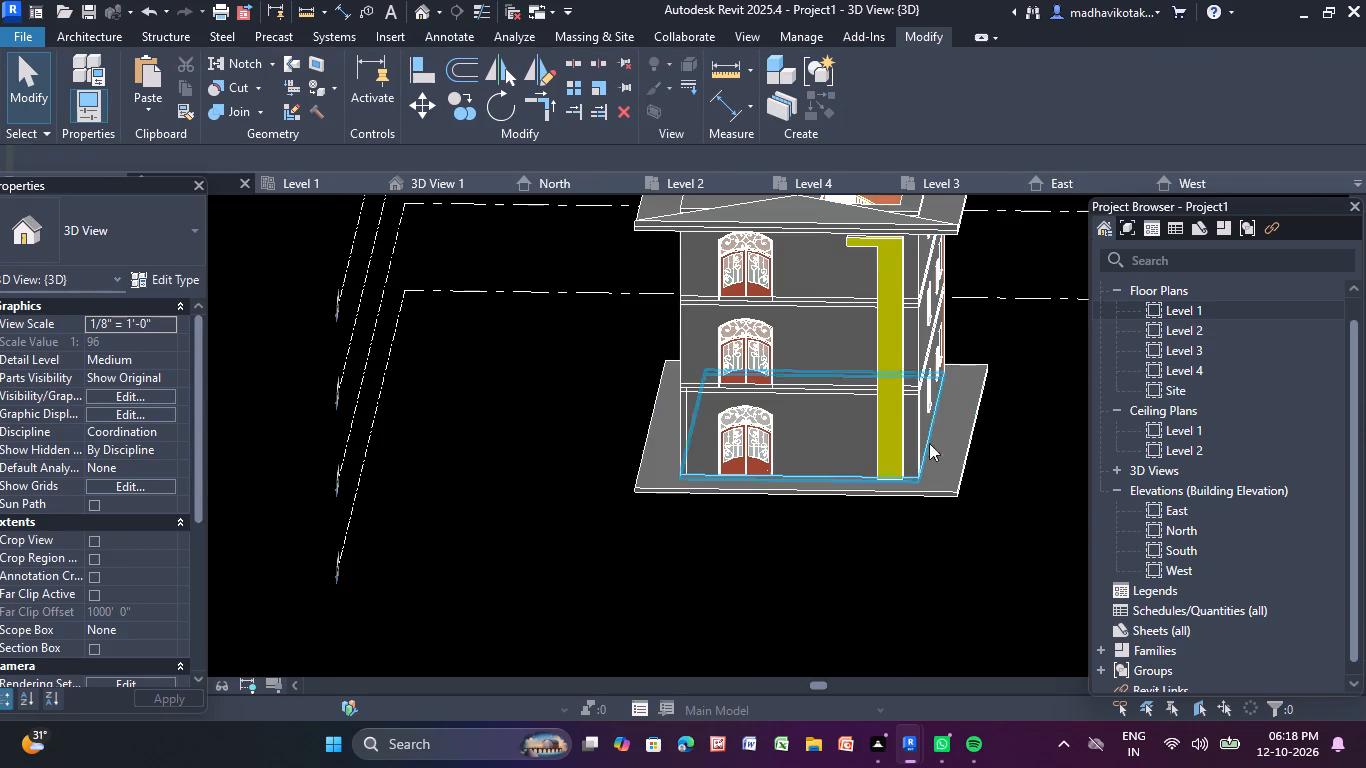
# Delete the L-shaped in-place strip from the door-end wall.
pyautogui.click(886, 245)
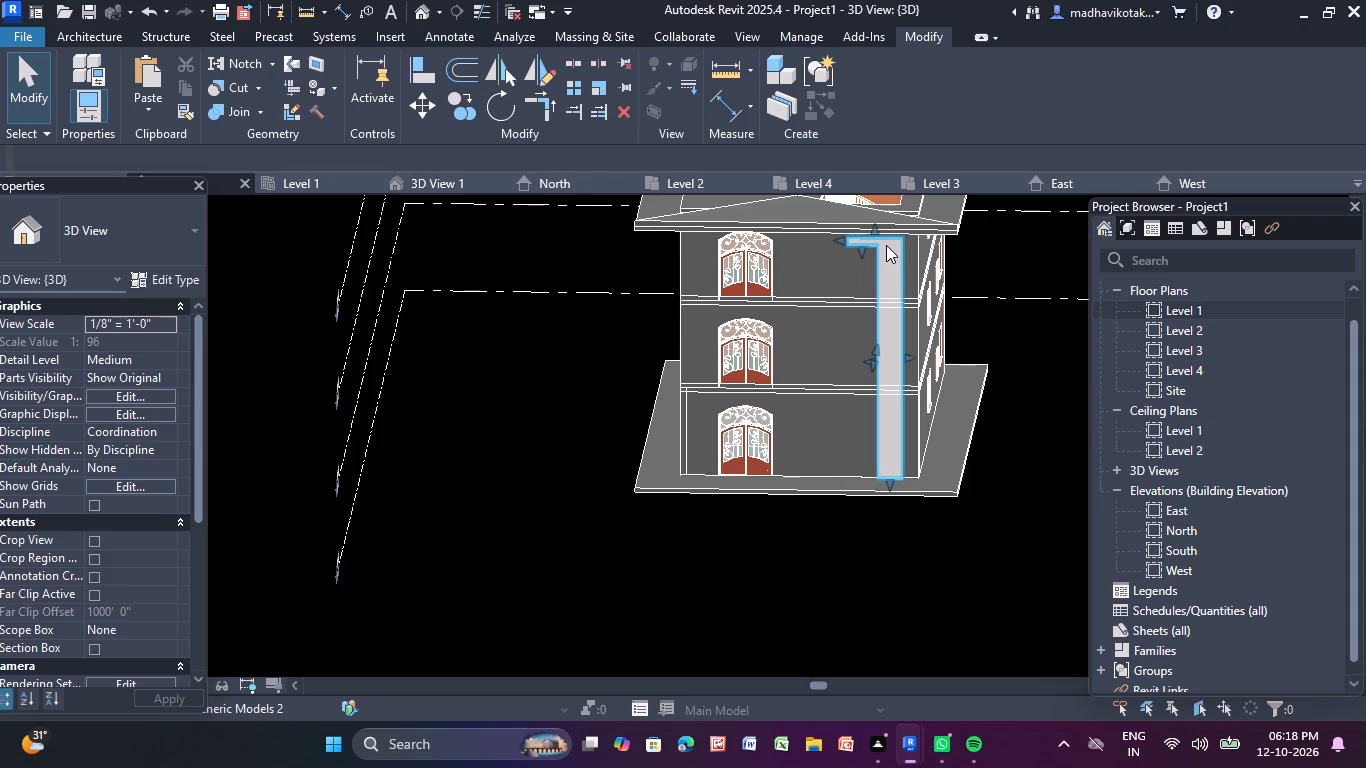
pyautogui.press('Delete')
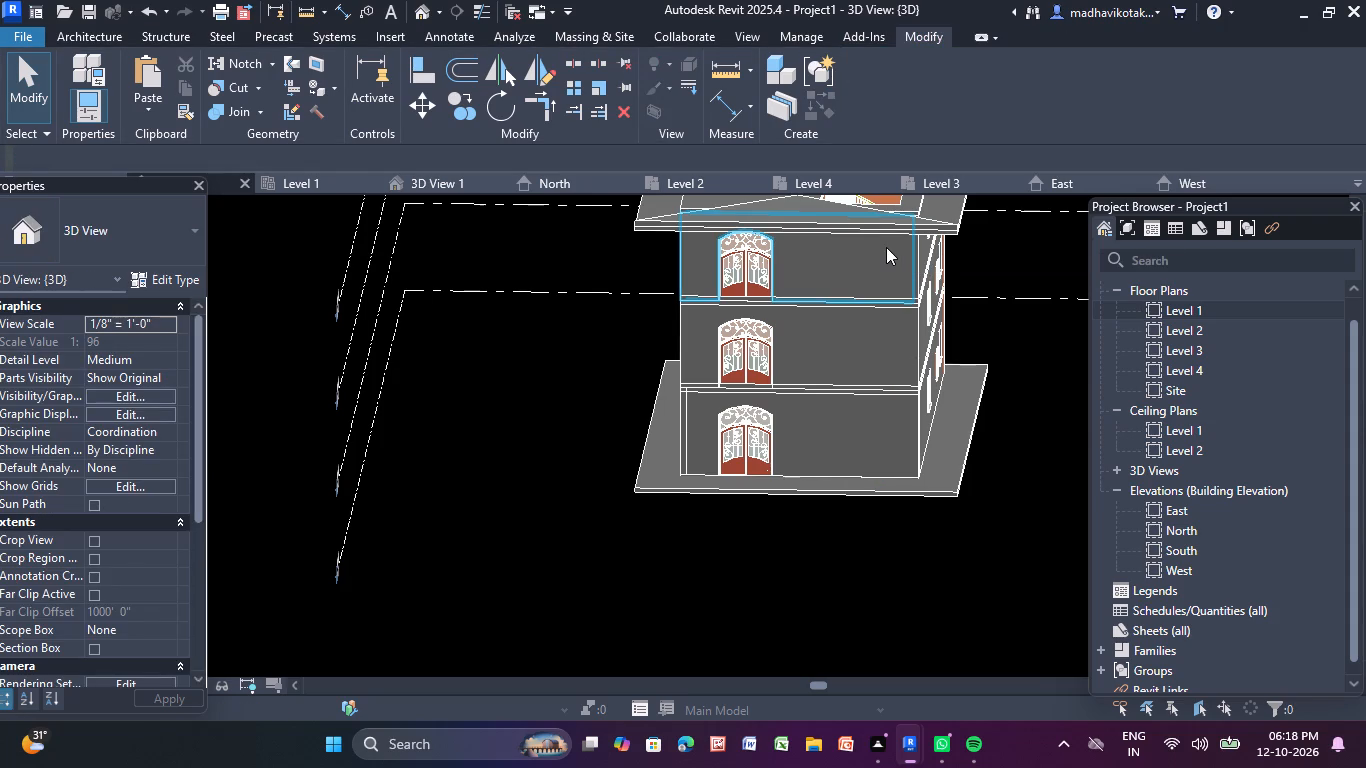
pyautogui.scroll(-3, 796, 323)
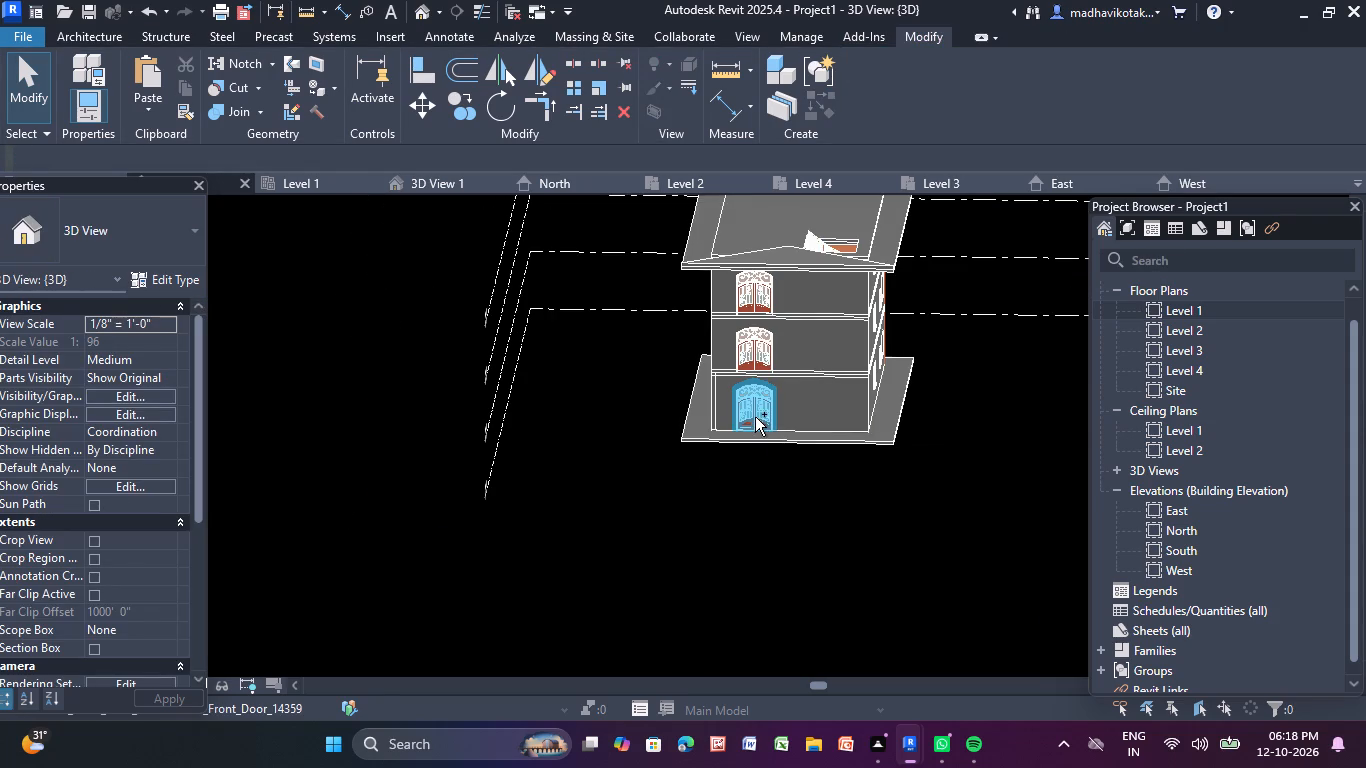
# Undo the strip's deletion and the earlier strip edits, back to the tall rectangular void sketch inside the strip.
pyautogui.hotkey('ctrl', 'z')
pyautogui.hotkey('ctrl', 'z')
pyautogui.hotkey('ctrl', 'z')
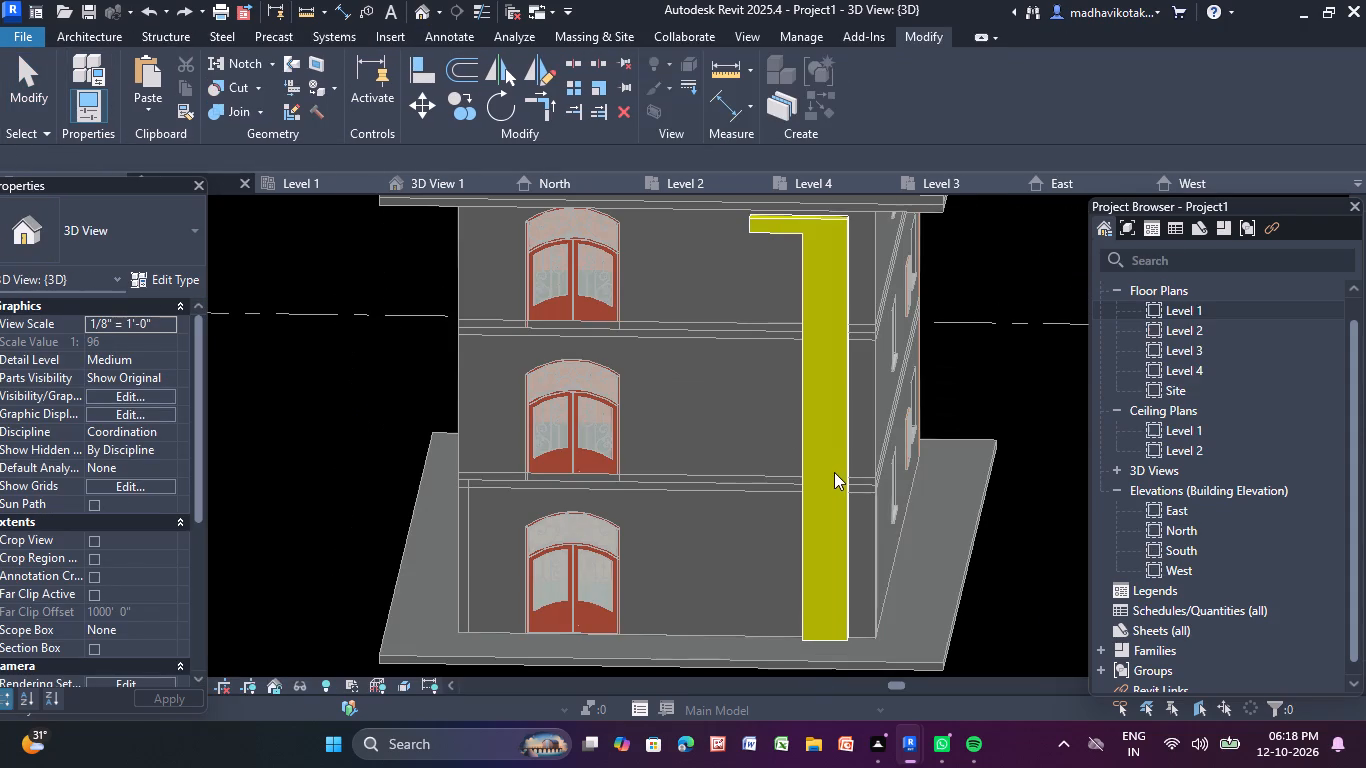
pyautogui.hotkey('ctrl', 'z')
pyautogui.hotkey('ctrl', 'z')
pyautogui.hotkey('ctrl', 'z')
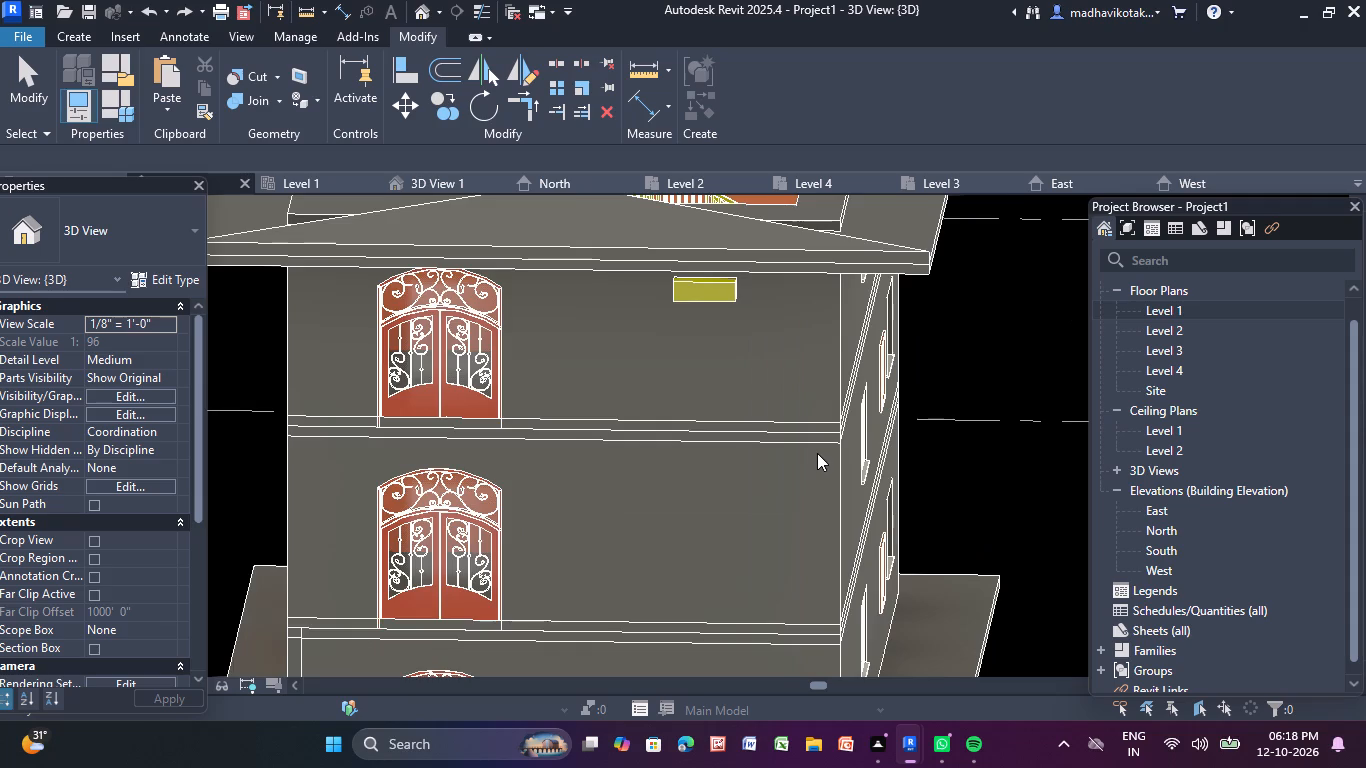
pyautogui.hotkey('ctrl', 'z')
pyautogui.hotkey('ctrl', 'z')
pyautogui.hotkey('ctrl', 'z')
pyautogui.hotkey('ctrl', 'z')
pyautogui.hotkey('ctrl', 'z')
pyautogui.hotkey('ctrl', 'z')
pyautogui.hotkey('ctrl', 'z')
pyautogui.hotkey('ctrl', 'z')
pyautogui.hotkey('ctrl', 'z')
pyautogui.hotkey('ctrl', 'z')
pyautogui.hotkey('ctrl', 'z')
pyautogui.hotkey('ctrl', 'z')
pyautogui.hotkey('ctrl', 'z')
pyautogui.hotkey('ctrl', 'z')
pyautogui.hotkey('ctrl', 'z')
pyautogui.hotkey('ctrl', 'z')
pyautogui.hotkey('ctrl', 'z')
pyautogui.hotkey('ctrl', 'z')
pyautogui.hotkey('ctrl', 'z')
pyautogui.hotkey('ctrl', 'z')
pyautogui.hotkey('ctrl', 'z')
pyautogui.hotkey('ctrl', 'z')
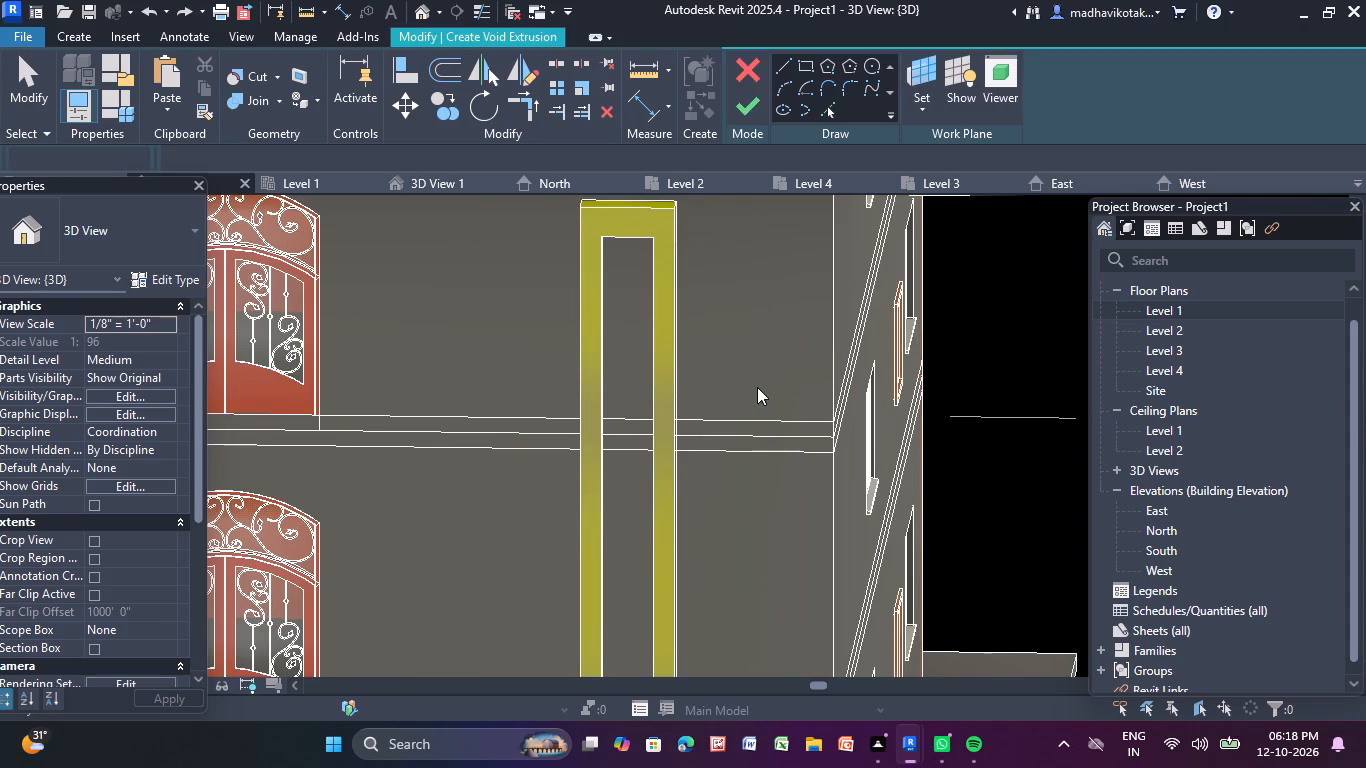
# Finish the tall rectangular void extrusion inside the strip and finish the in-place model.
pyautogui.scroll(-2, 753, 356)
pyautogui.scroll(3, 733, 440)
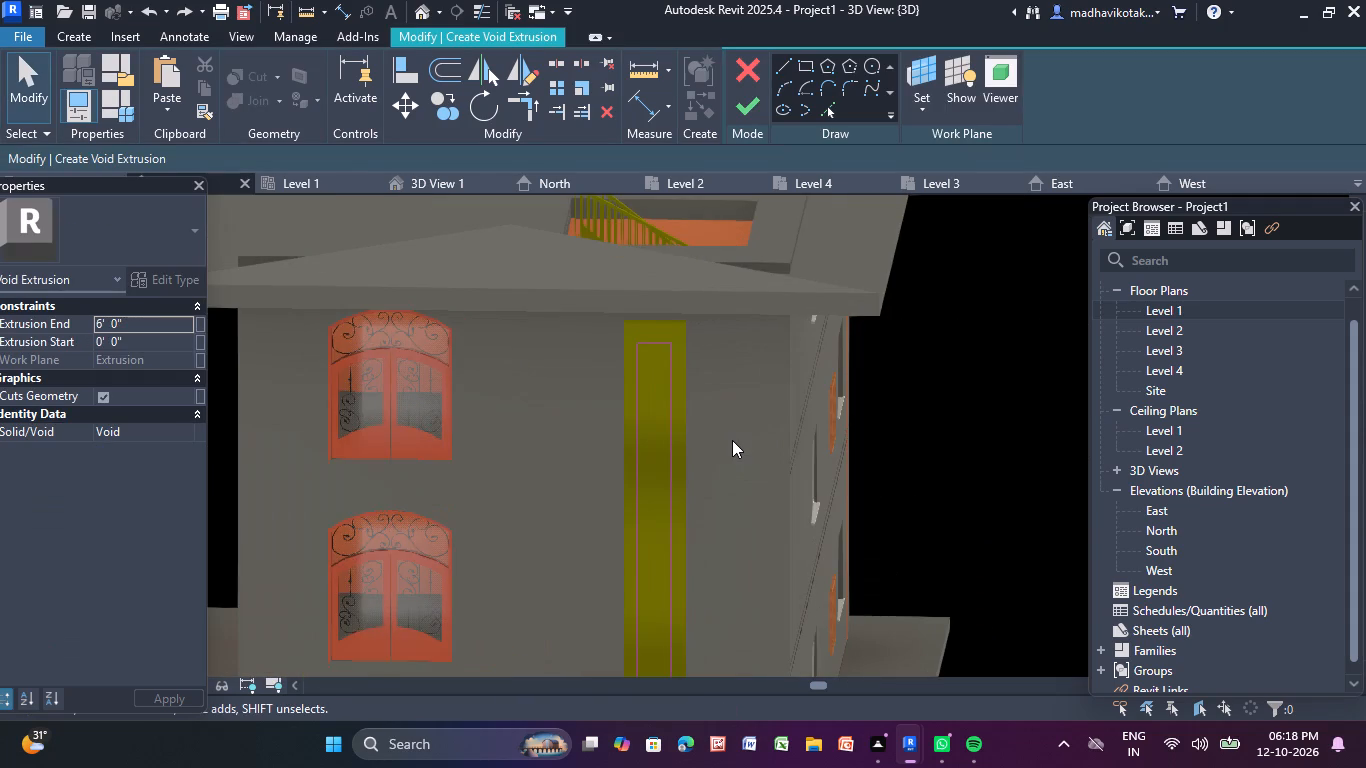
pyautogui.scroll(3, 727, 435)
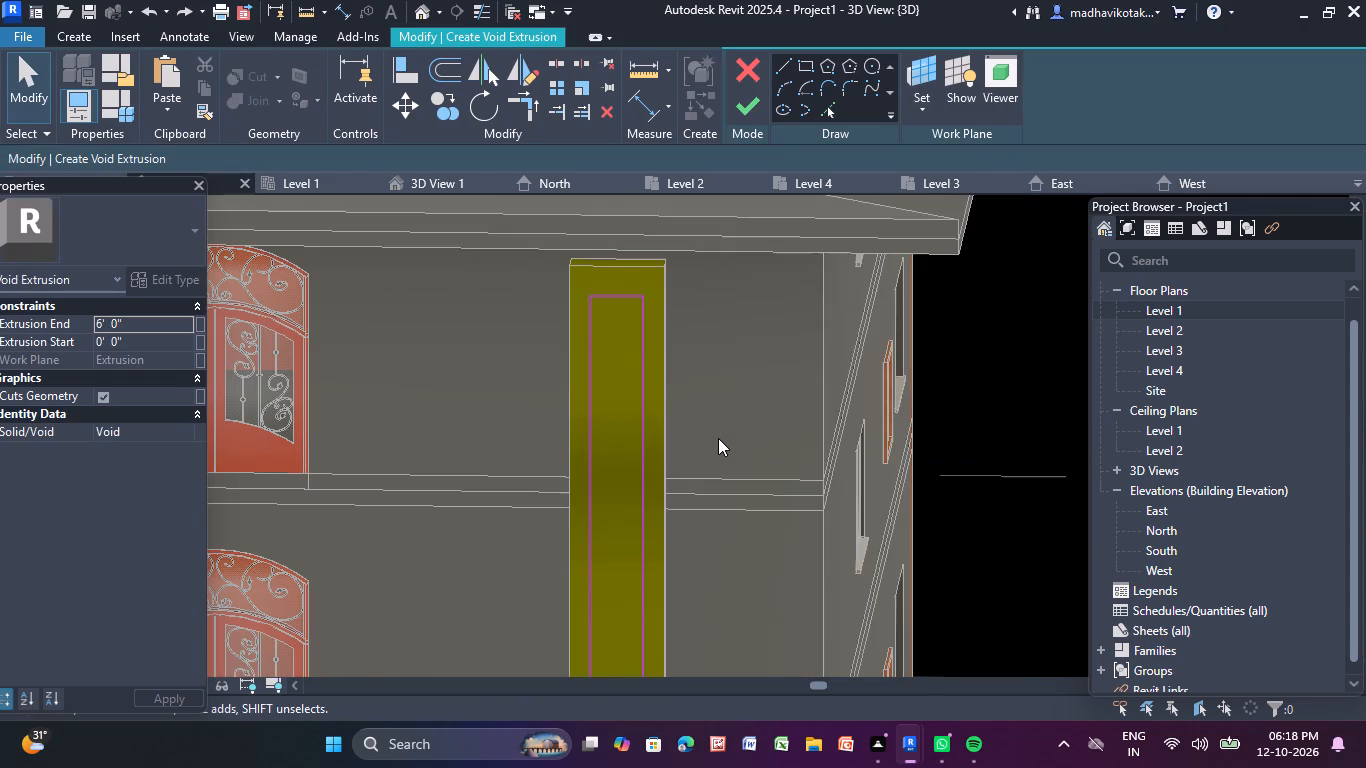
pyautogui.click(718, 438)
pyautogui.scroll(-2, 718, 438)
pyautogui.moveTo(717, 433); pyautogui.dragTo(726, 307, button='middle')
pyautogui.scroll(2, 636, 401)
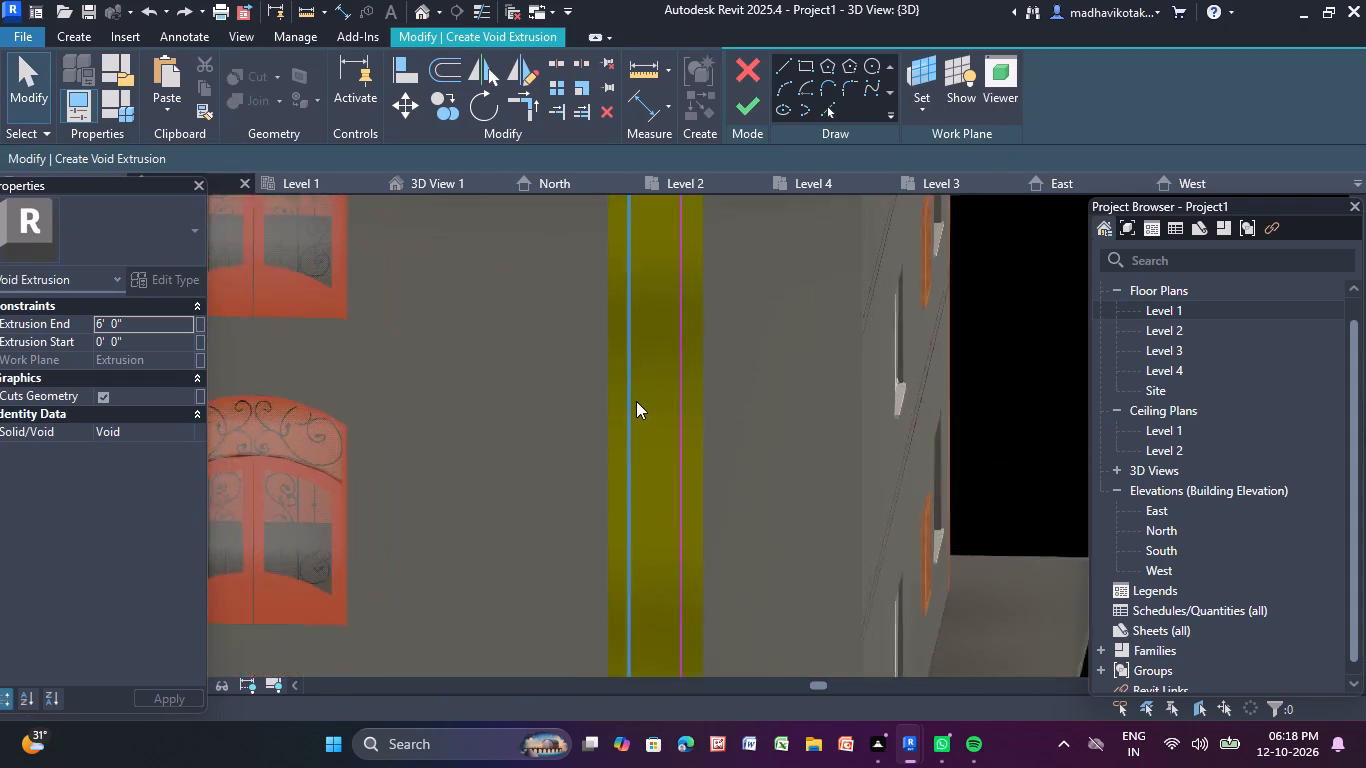
pyautogui.scroll(1, 636, 401)
pyautogui.click(751, 107)
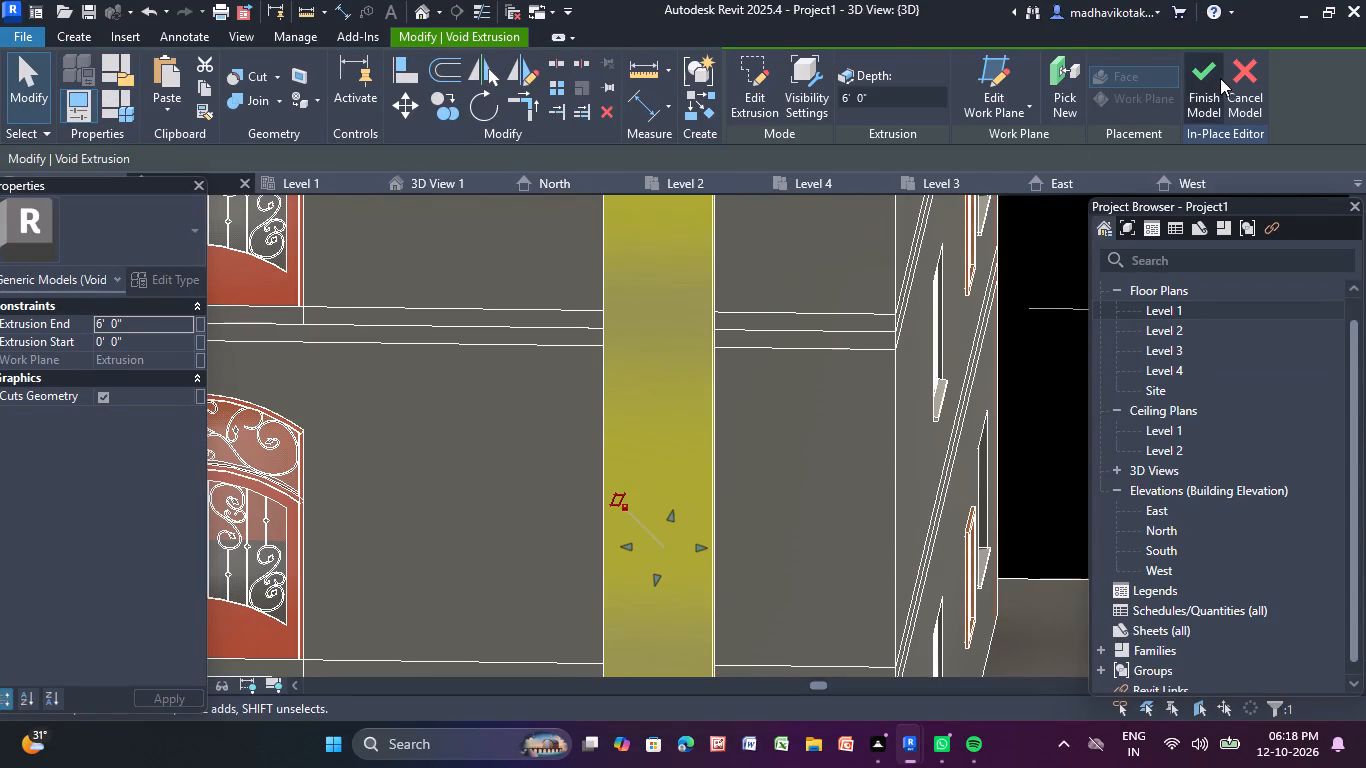
pyautogui.click(1220, 77)
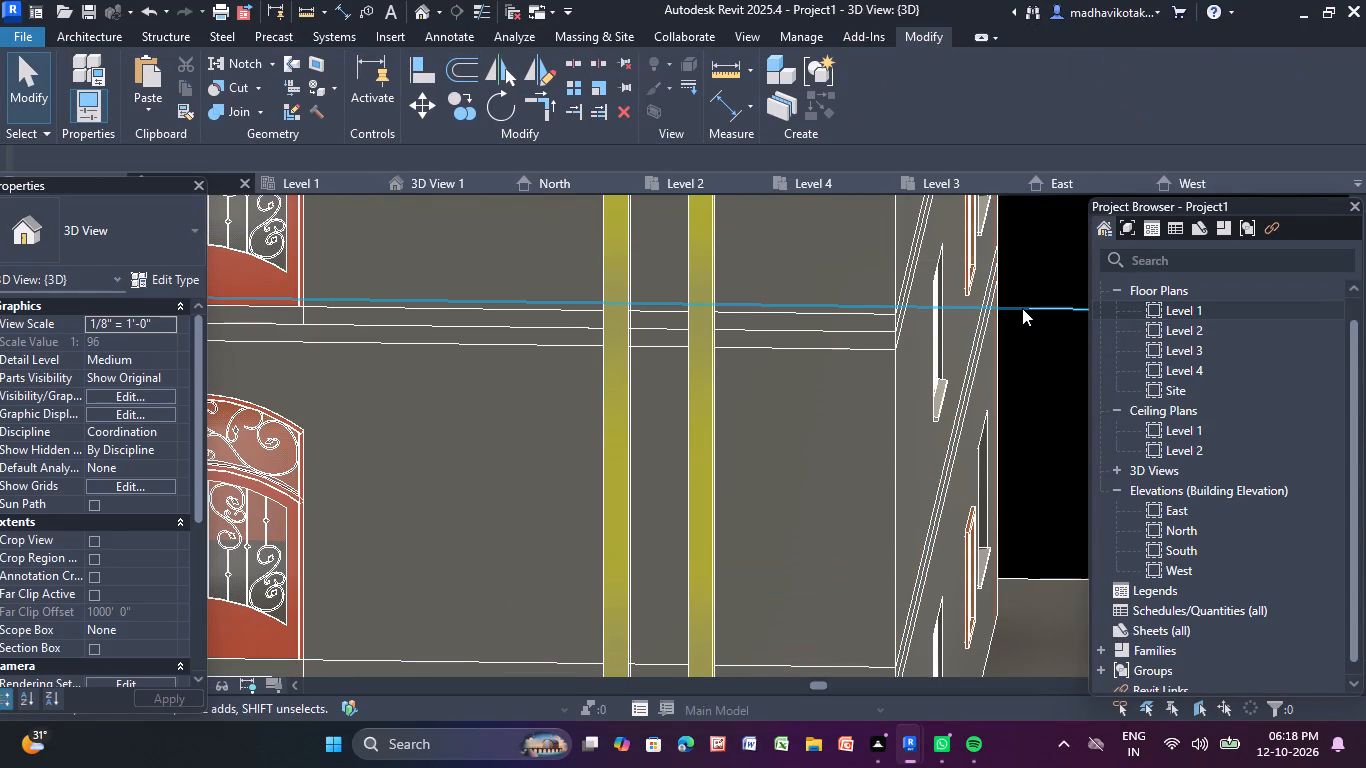
pyautogui.click(1032, 361)
# Examine the cut strip on the door-end wall from the front and from the corner with the window side.
pyautogui.scroll(-3, 1031, 376)
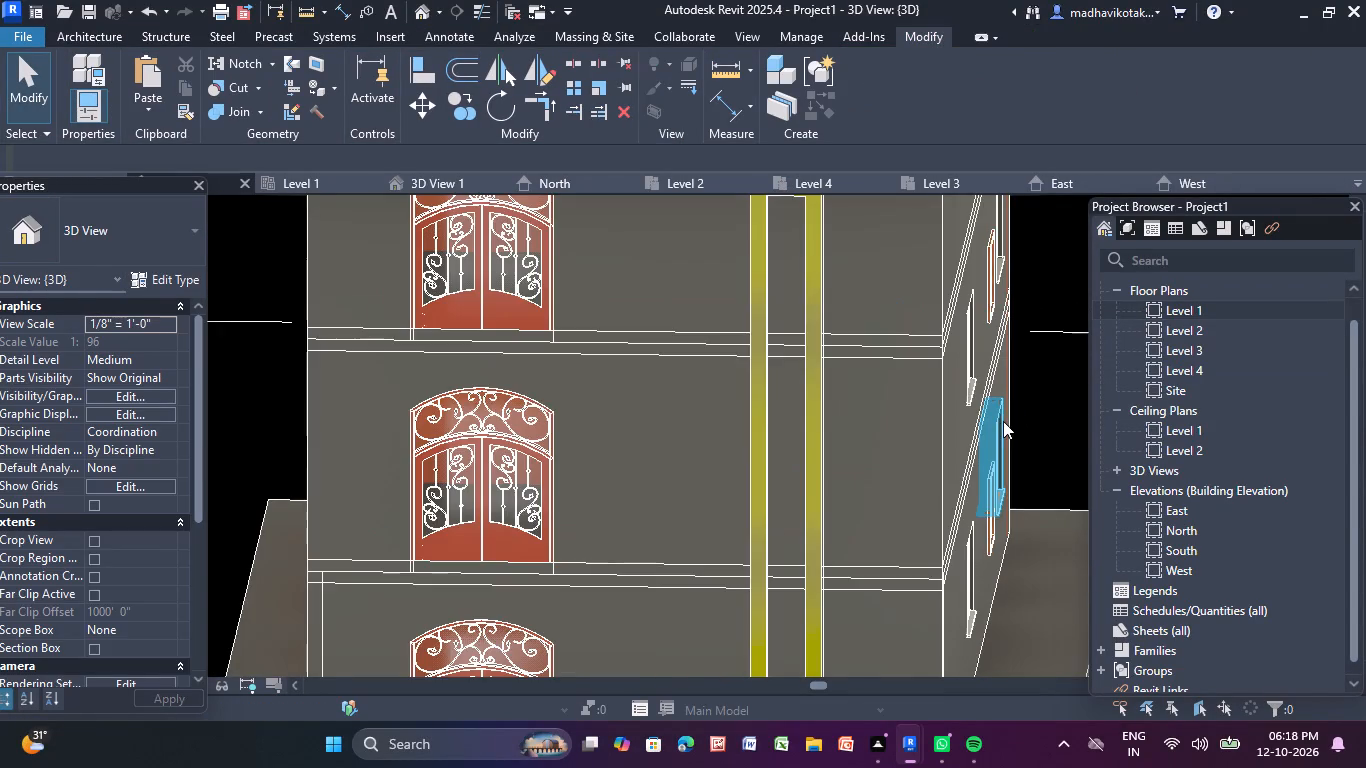
pyautogui.keyDown('shift'); pyautogui.moveTo(1003, 421); pyautogui.dragTo(1023, 369, button='middle'); pyautogui.keyUp('shift')
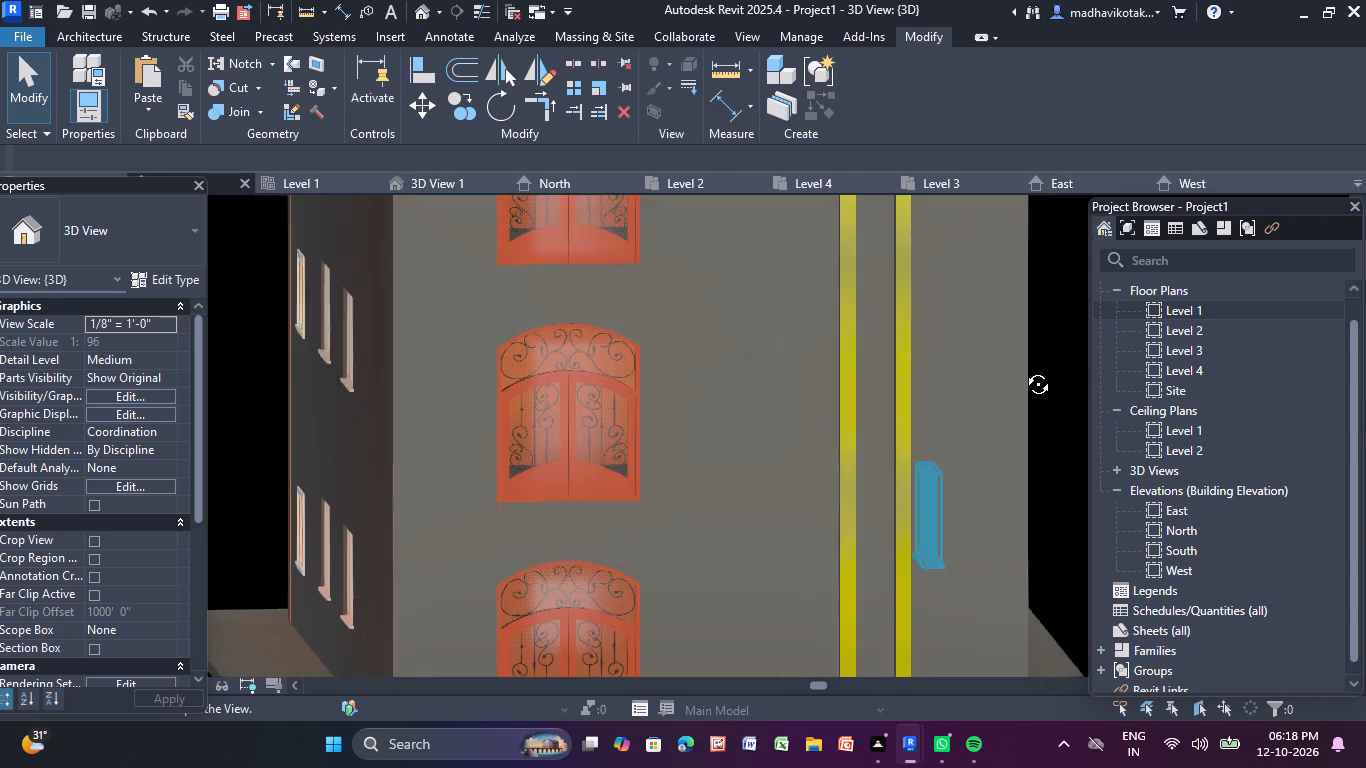
pyautogui.keyDown('shift'); pyautogui.moveTo(1023, 369); pyautogui.dragTo(1022, 370, button='middle'); pyautogui.keyUp('shift')
pyautogui.scroll(-4, 1020, 369)
pyautogui.moveTo(1019, 369); pyautogui.dragTo(1000, 378, button='middle')
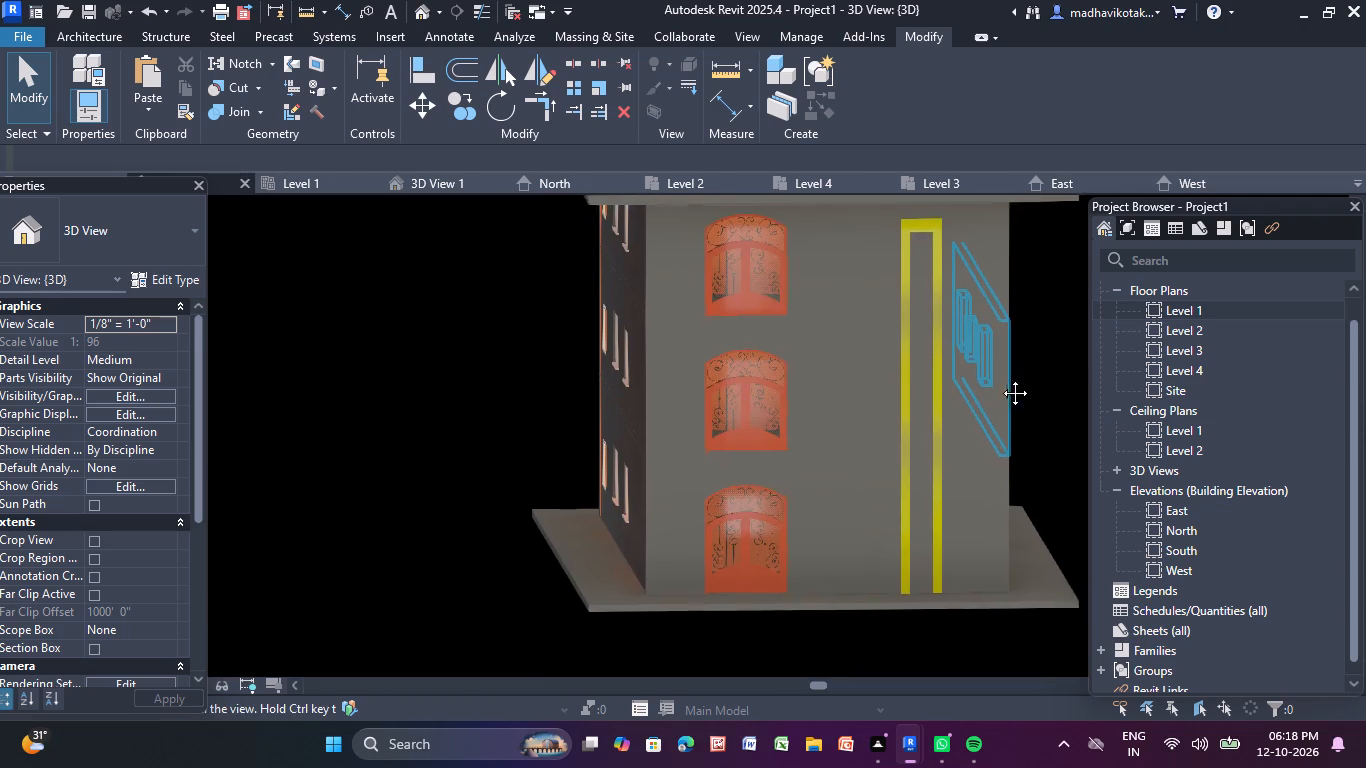
pyautogui.moveTo(1000, 378); pyautogui.dragTo(958, 370, button='middle')
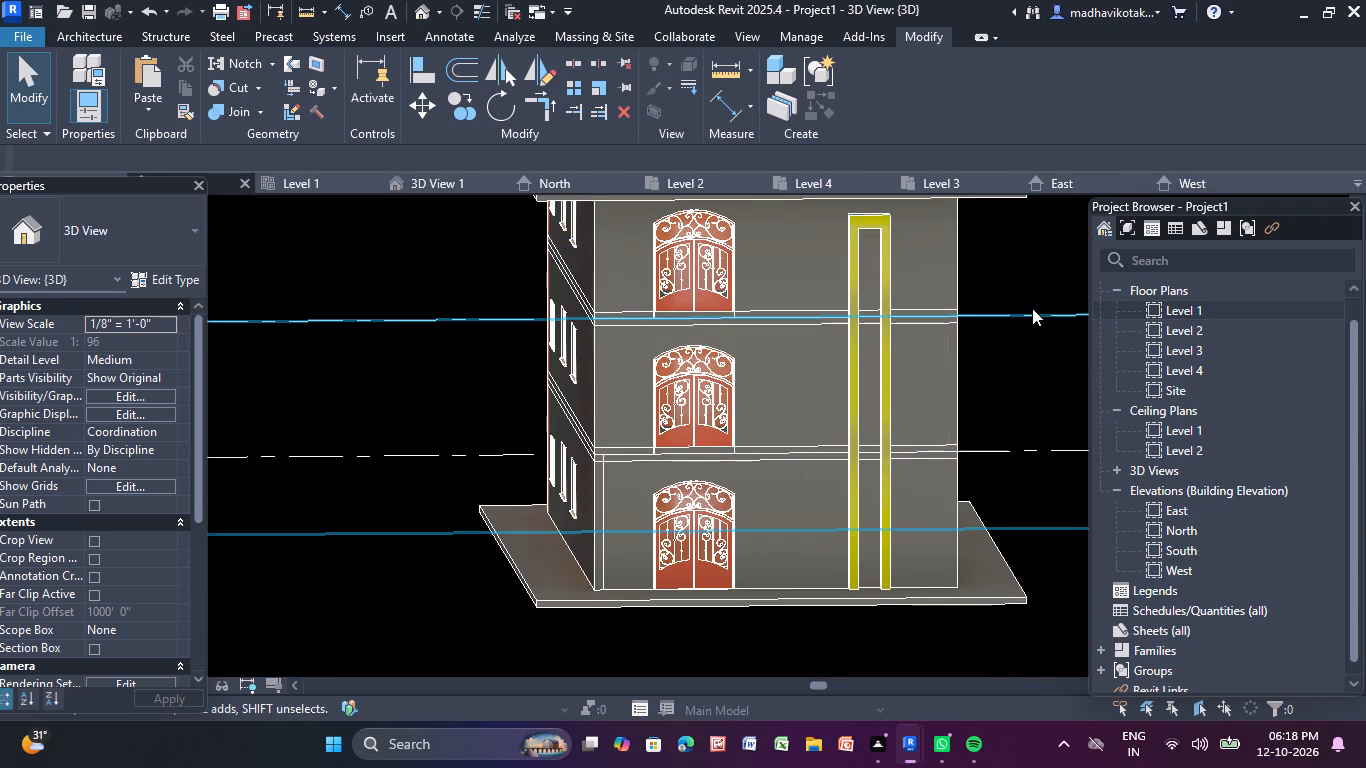
pyautogui.scroll(3, 1044, 306)
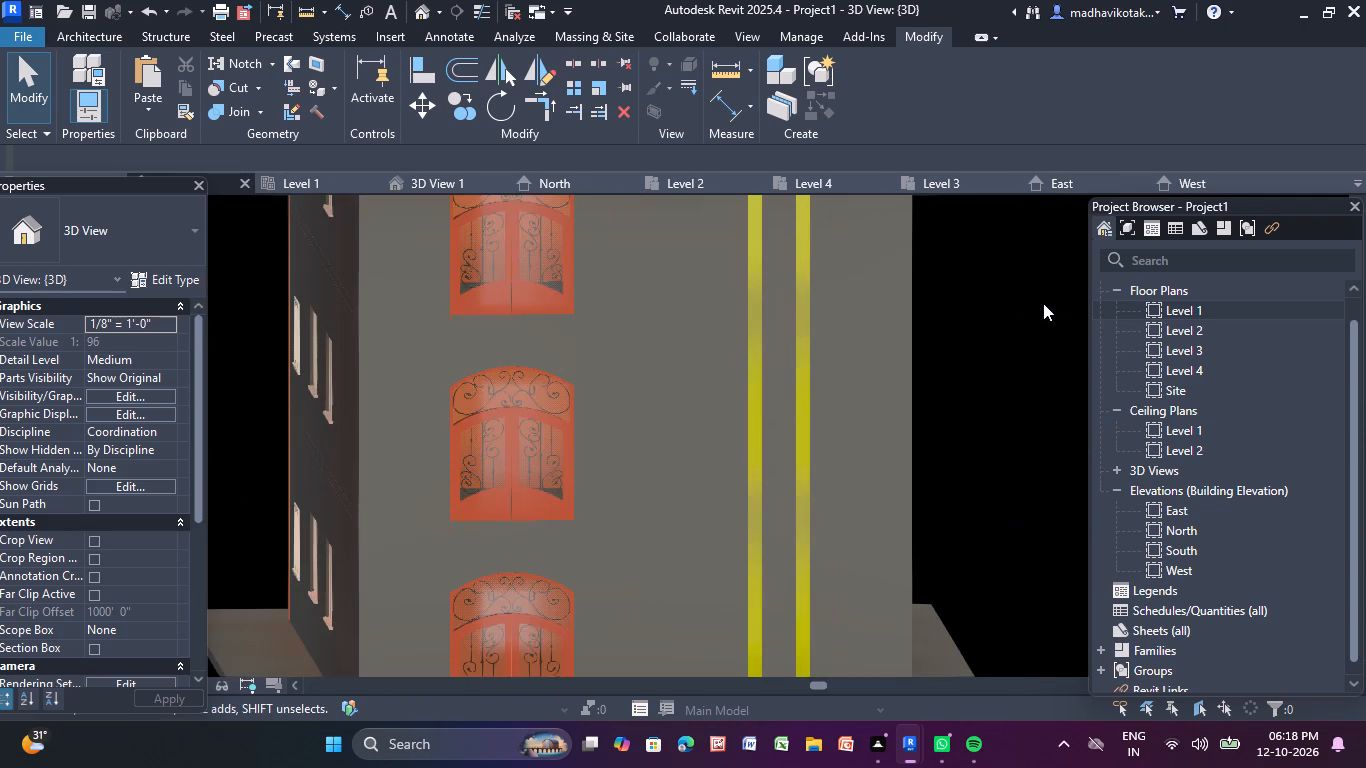
pyautogui.scroll(-5, 833, 359)
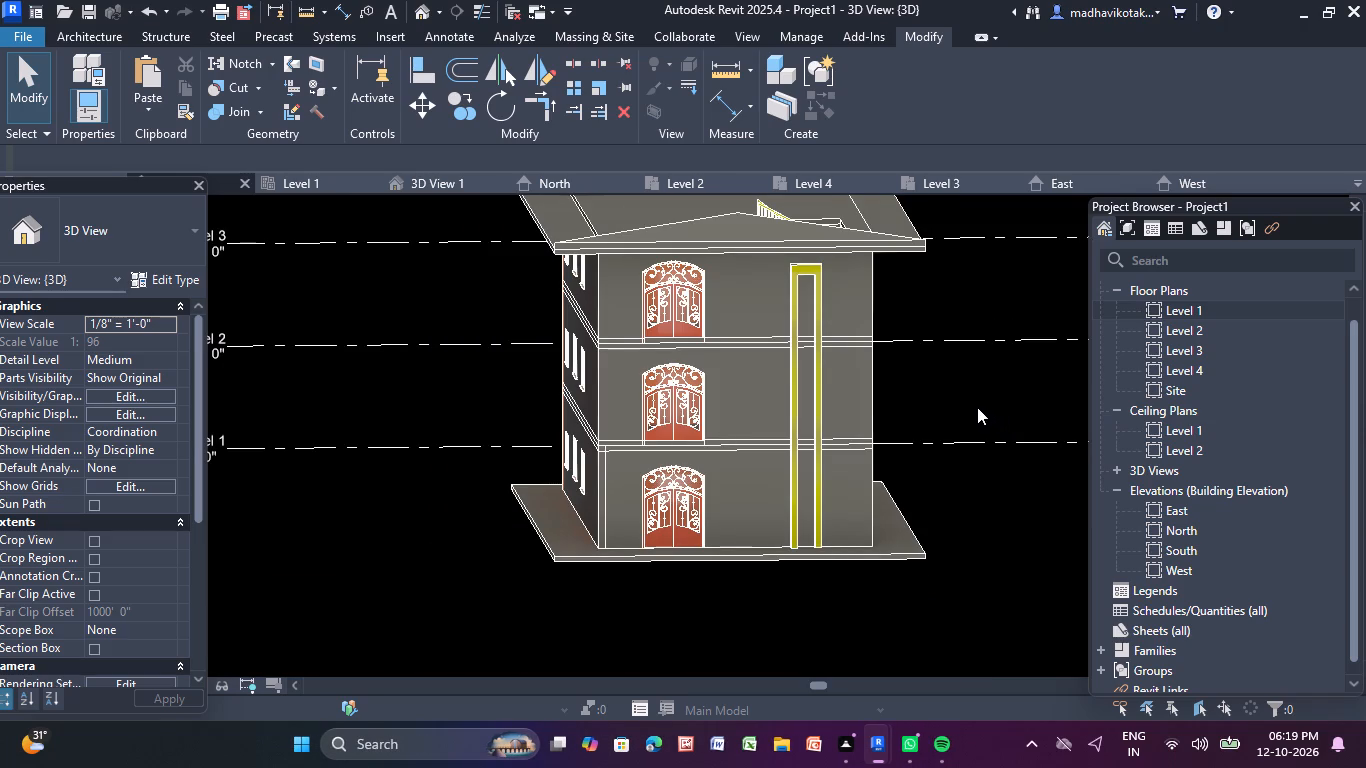
pyautogui.click(819, 518)
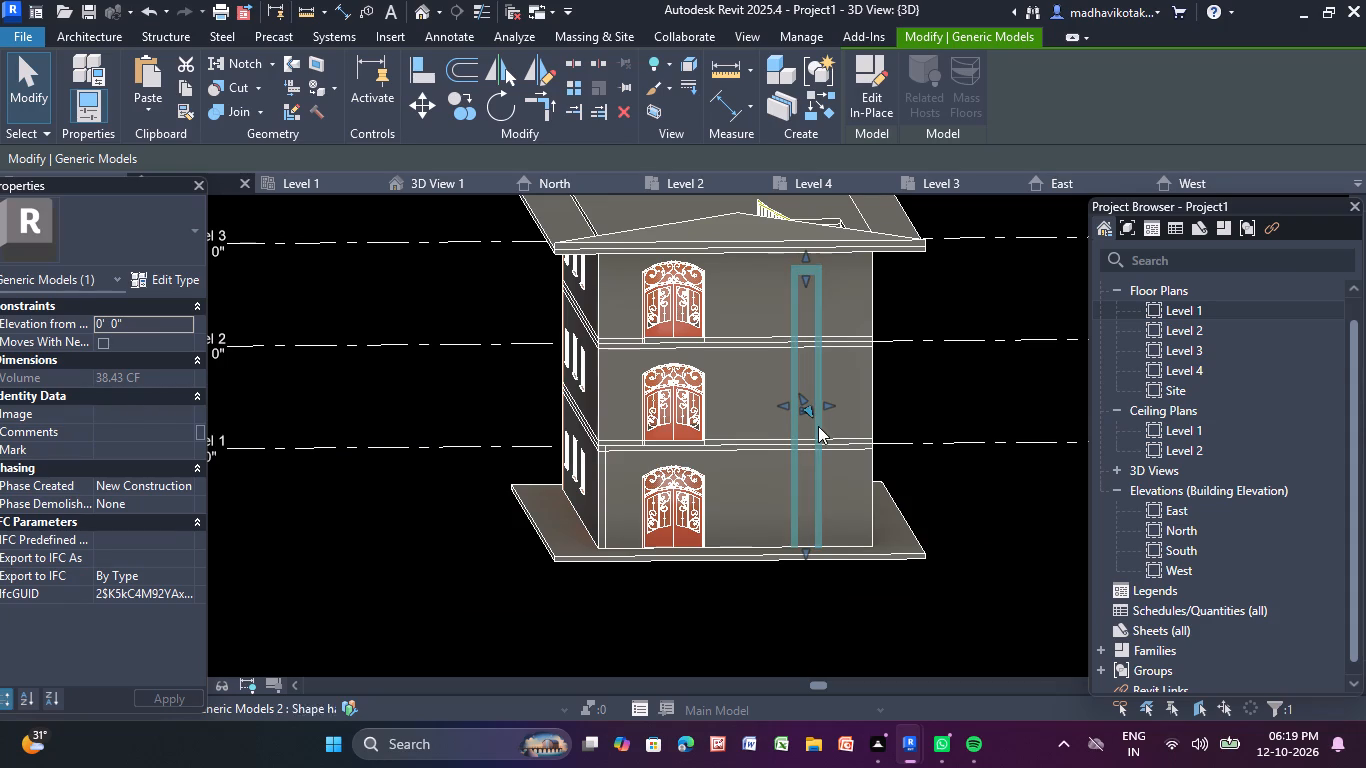
pyautogui.press('Escape')
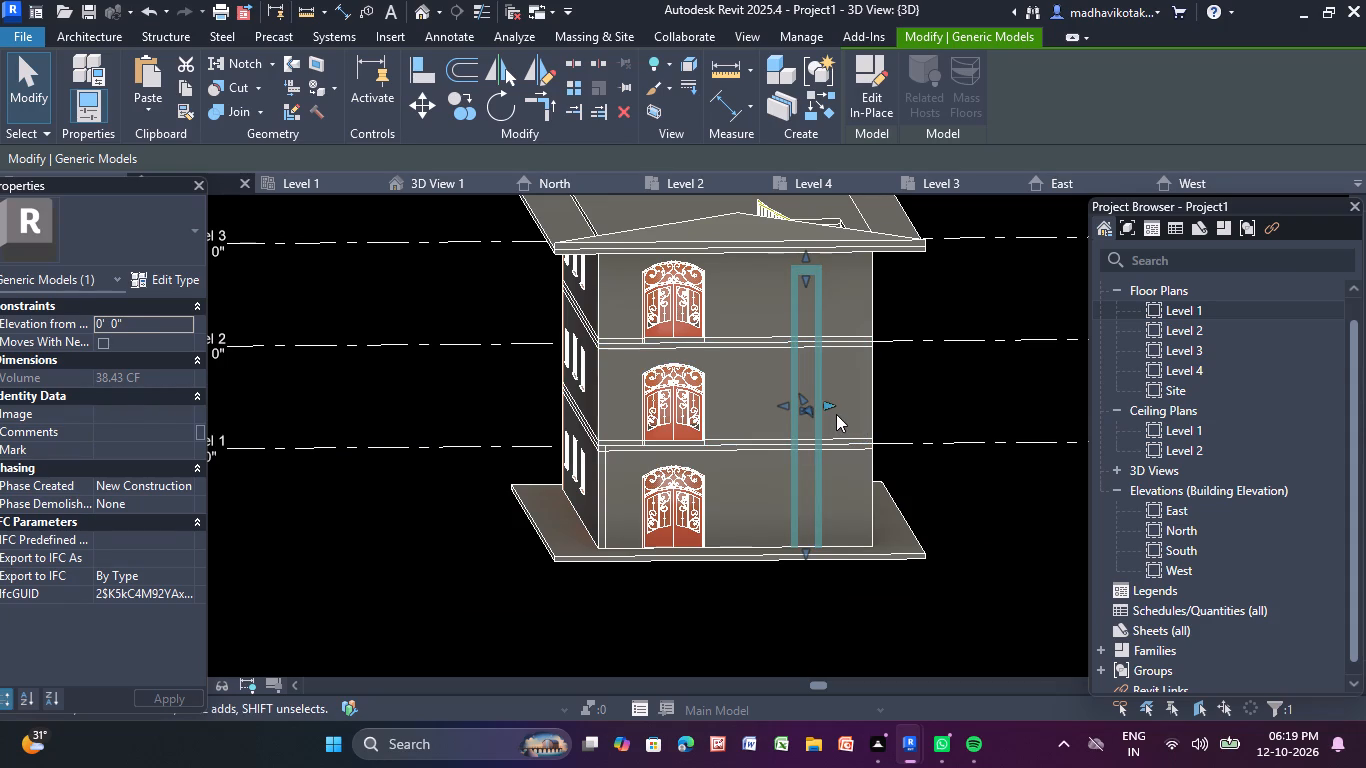
pyautogui.keyDown('shift'); pyautogui.moveTo(922, 510); pyautogui.dragTo(1030, 518, button='middle'); pyautogui.keyUp('shift')
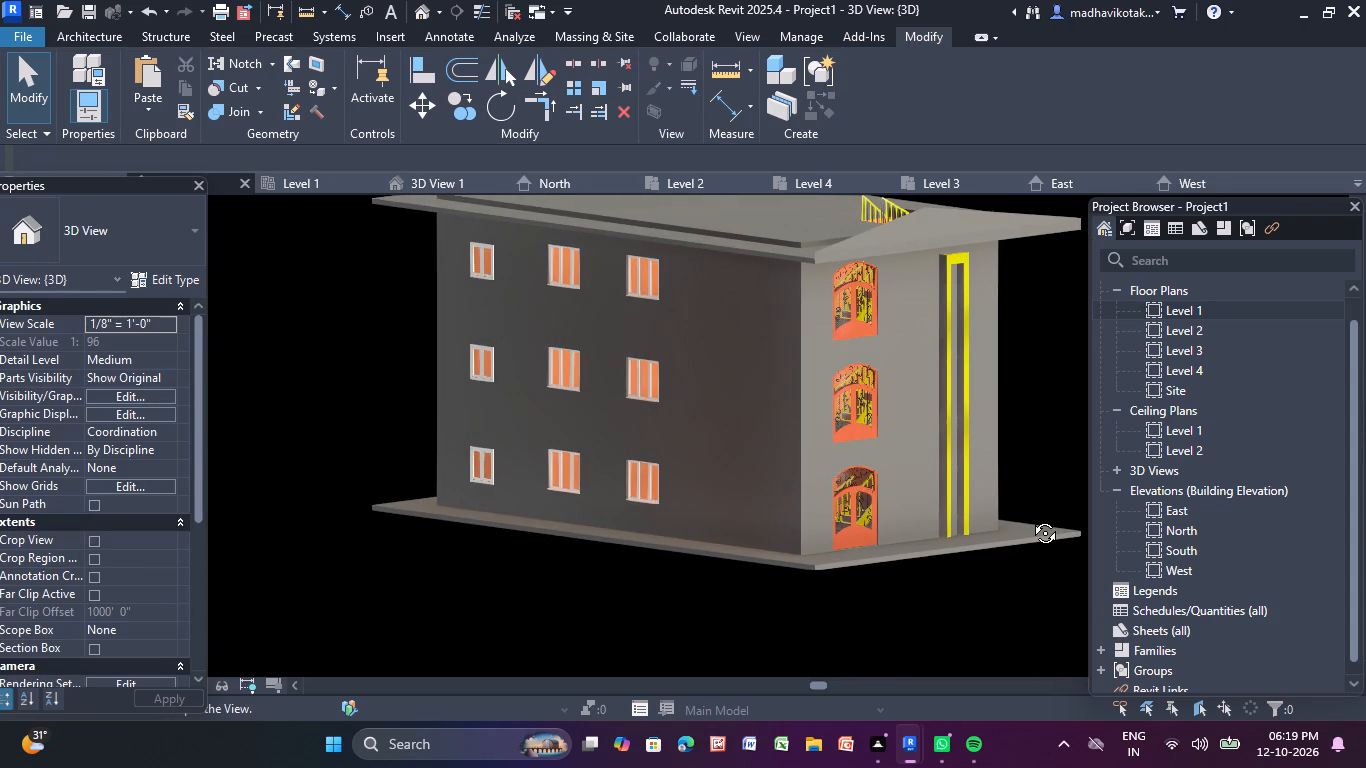
pyautogui.keyDown('shift'); pyautogui.moveTo(1030, 518); pyautogui.dragTo(1031, 518, button='middle'); pyautogui.keyUp('shift')
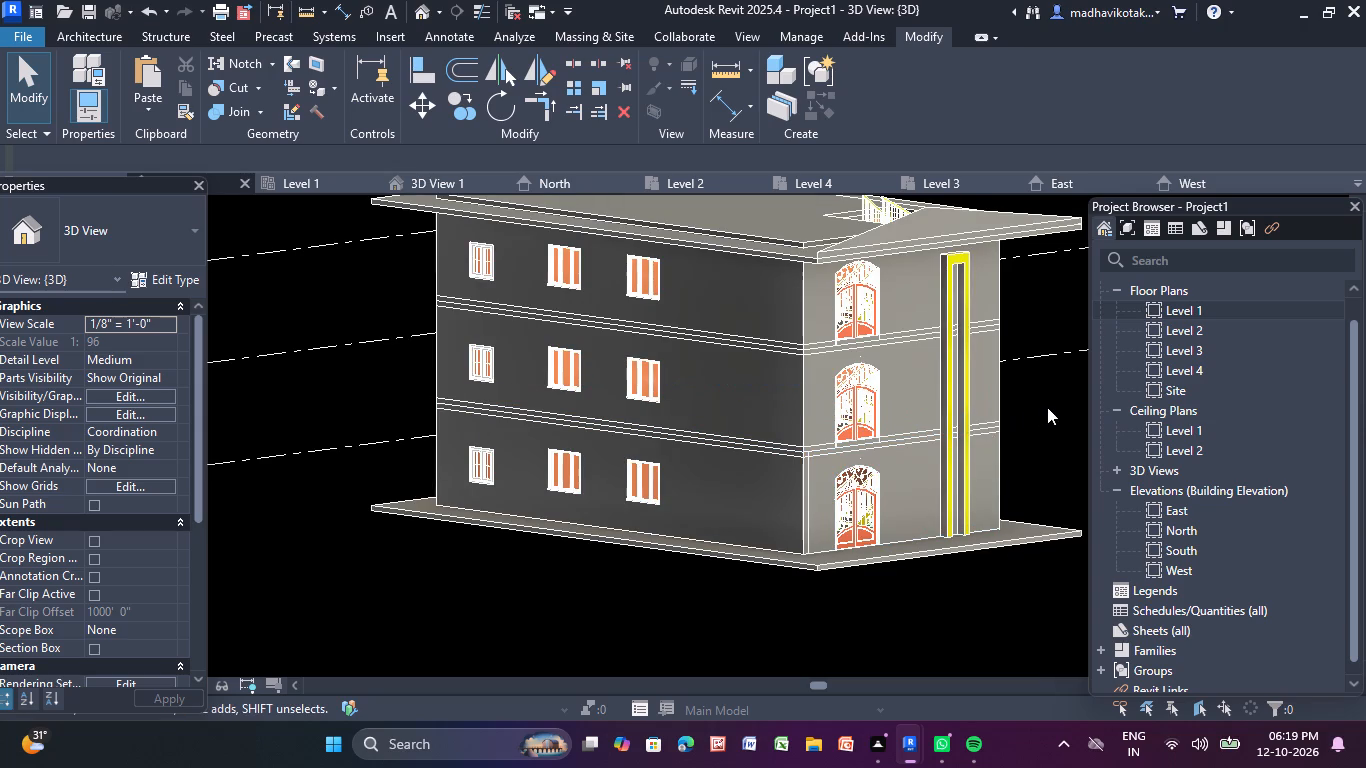
# Start a new in-place component in the Generic Models category, keeping the name Generic Models 3.
pyautogui.moveTo(1042, 406); pyautogui.dragTo(984, 459, button='middle')
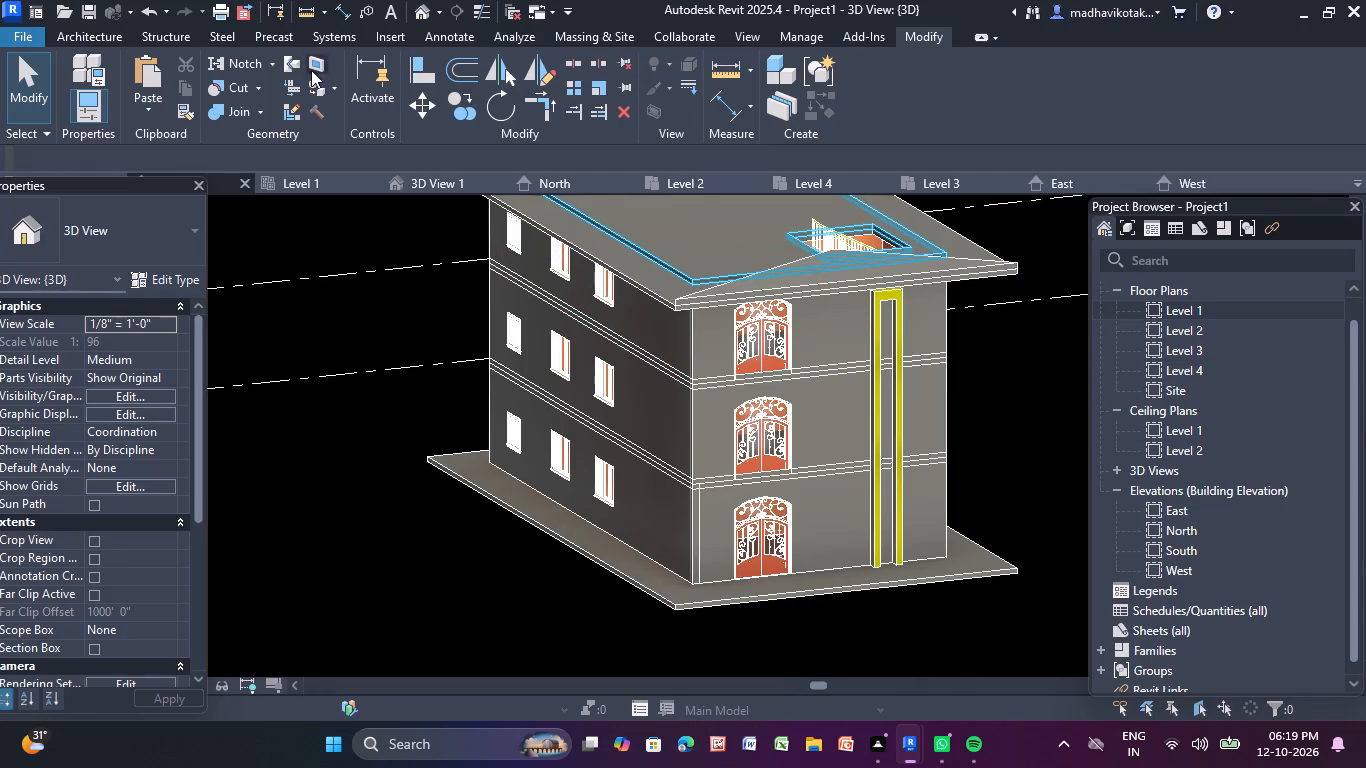
pyautogui.click(98, 38)
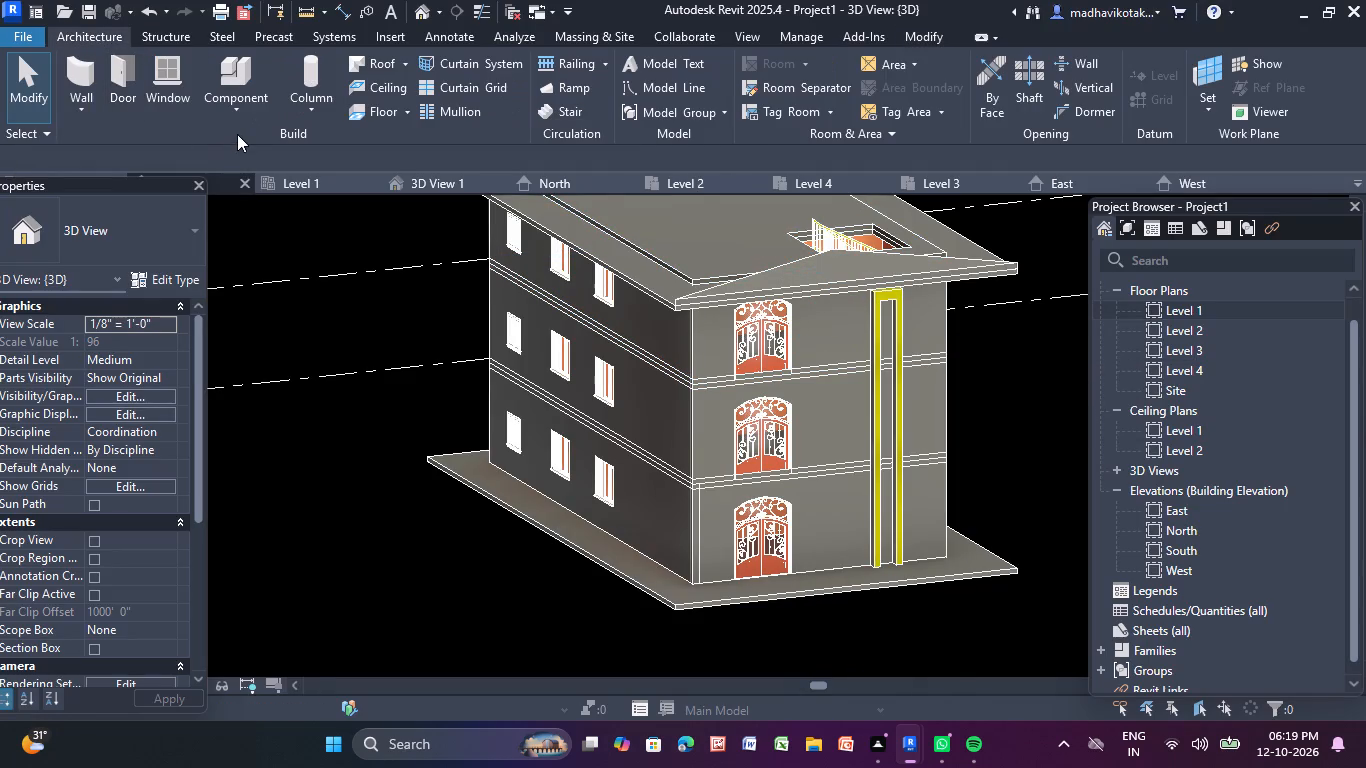
pyautogui.click(239, 119)
pyautogui.click(270, 190)
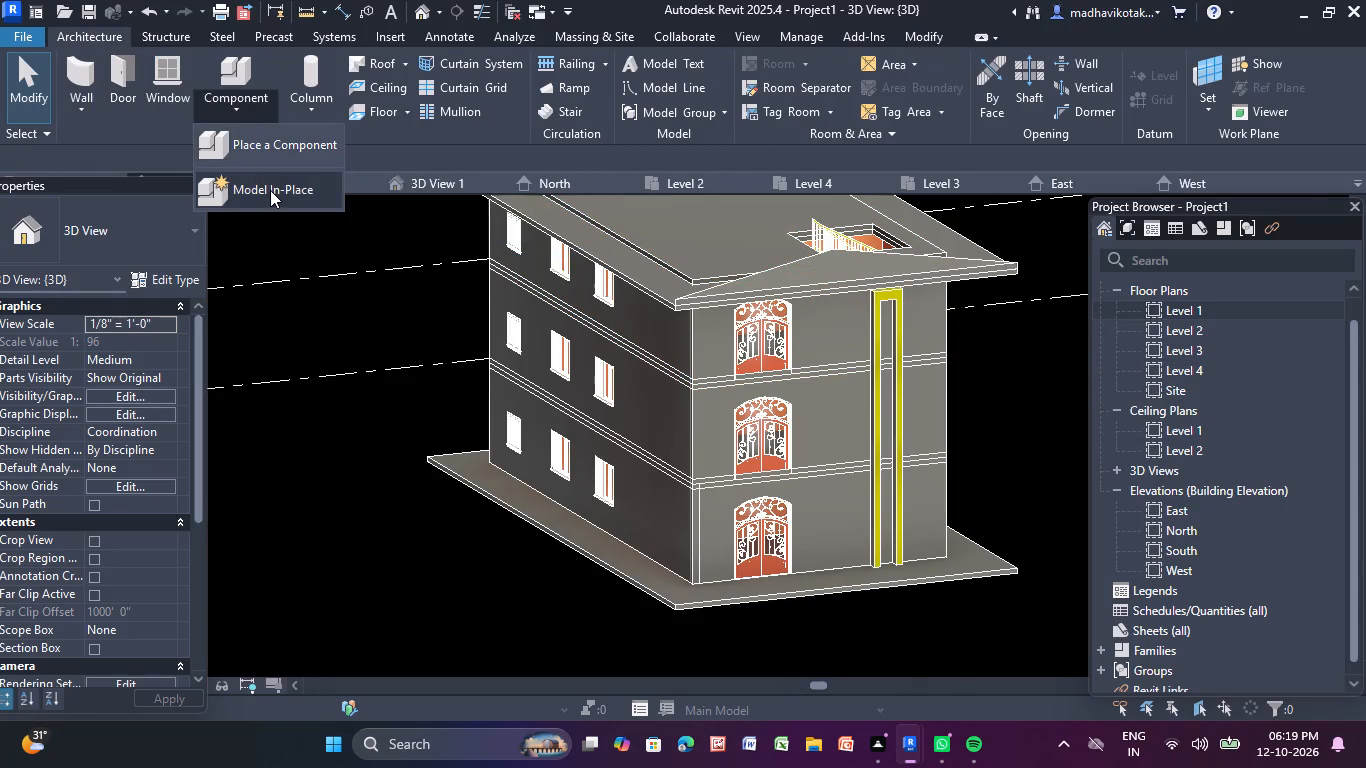
pyautogui.scroll(-3, 645, 343)
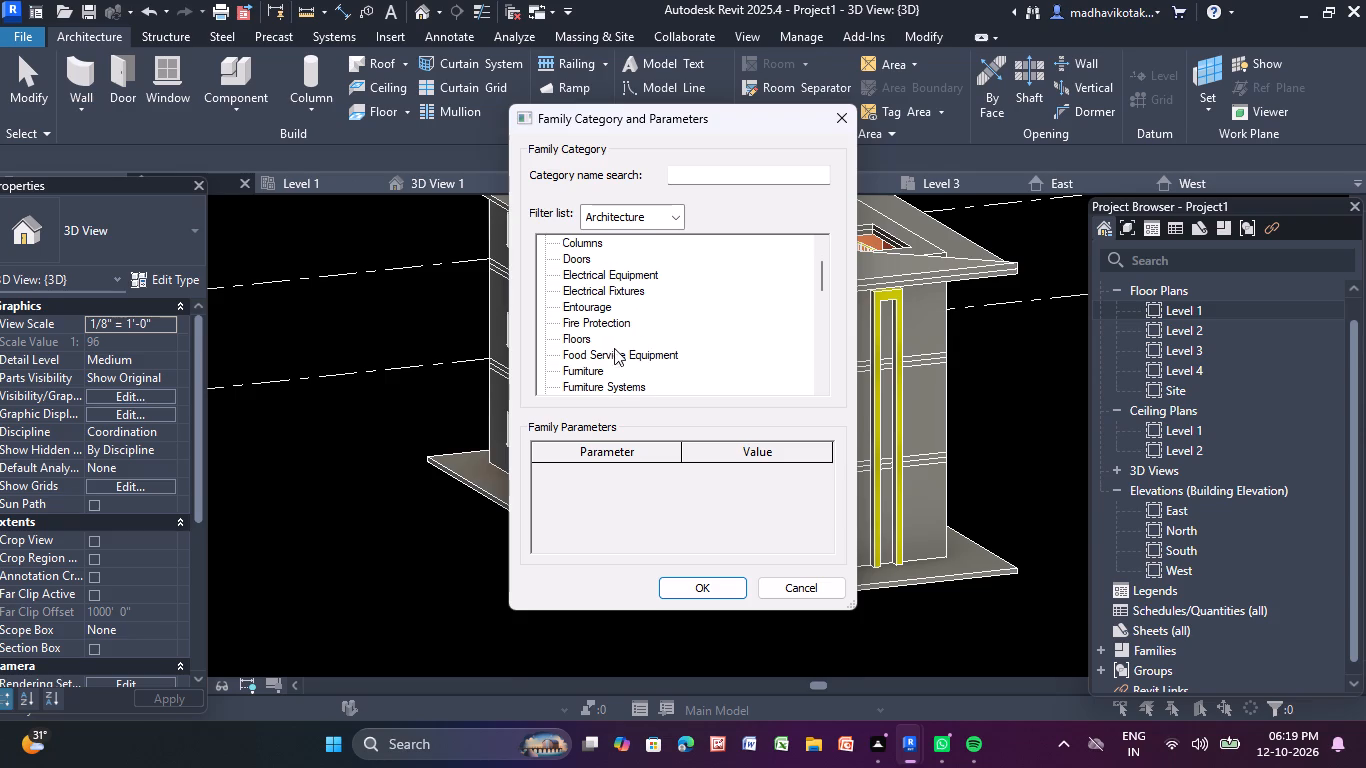
pyautogui.scroll(-4, 606, 353)
pyautogui.click(590, 336)
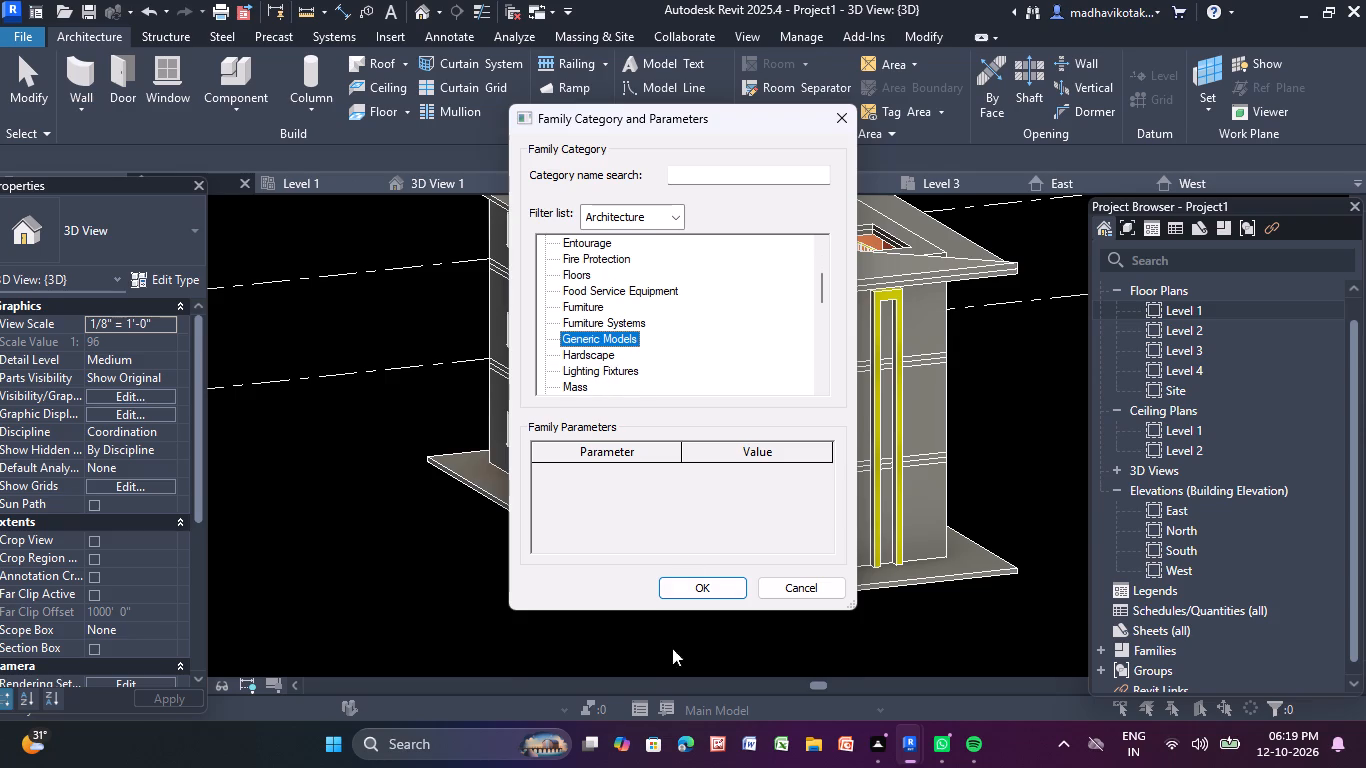
pyautogui.click(705, 596)
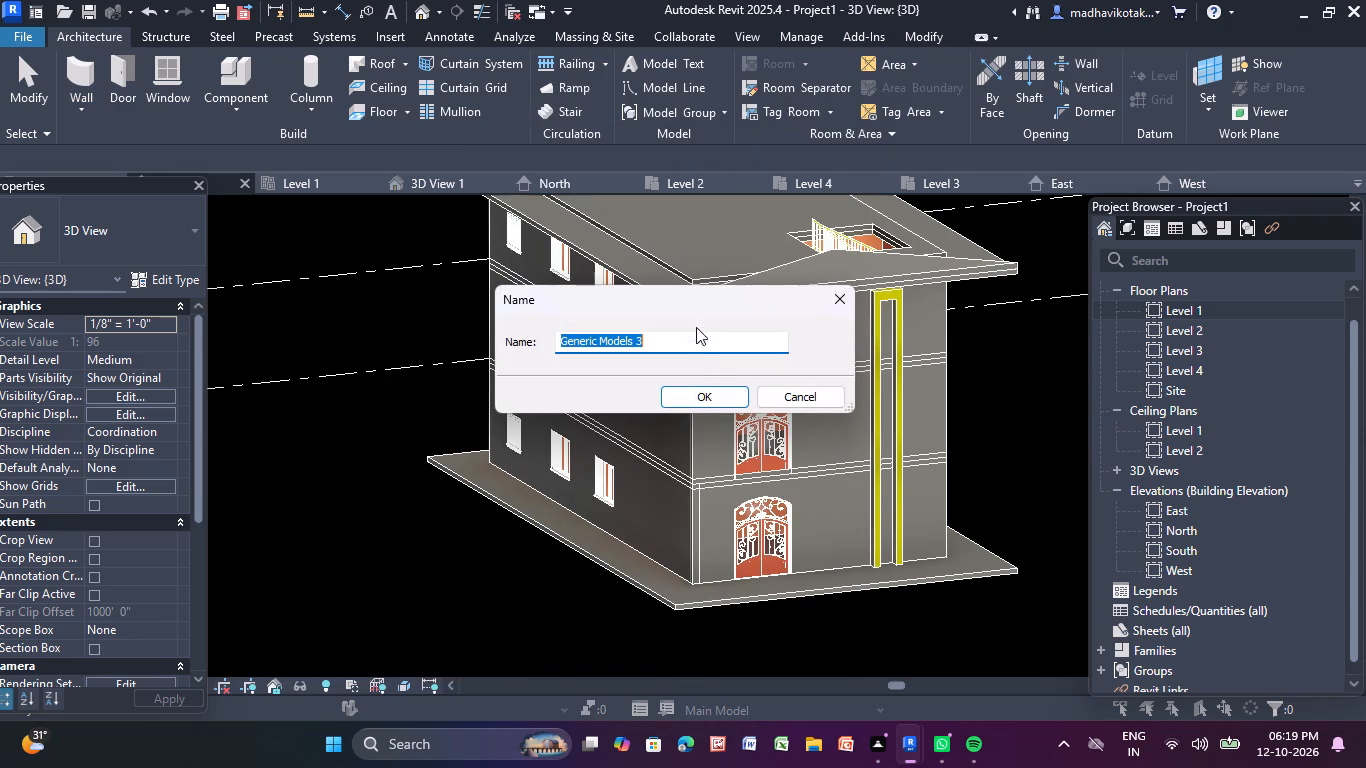
pyautogui.click(691, 395)
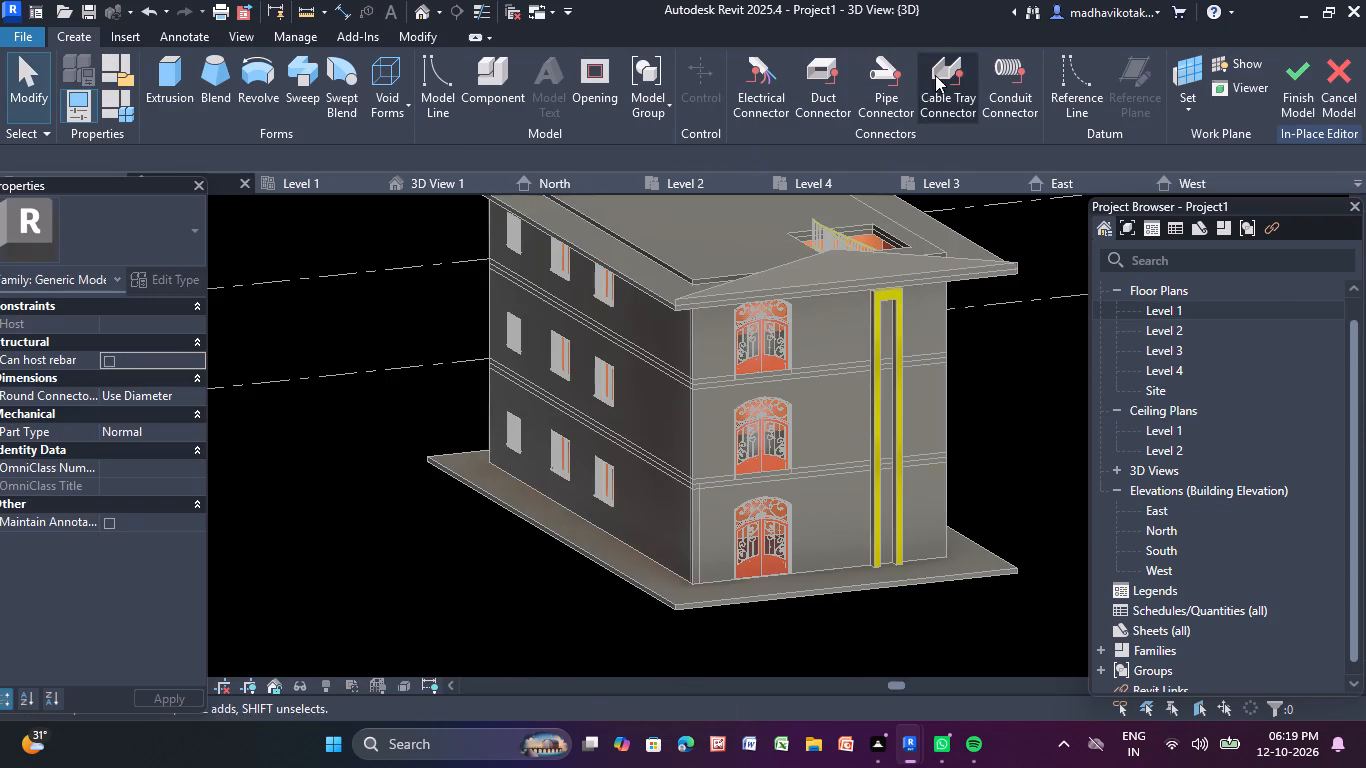
# Start a solid extrusion and pick the face of the vertical strip on the door-end wall as its work plane.
pyautogui.click(173, 86)
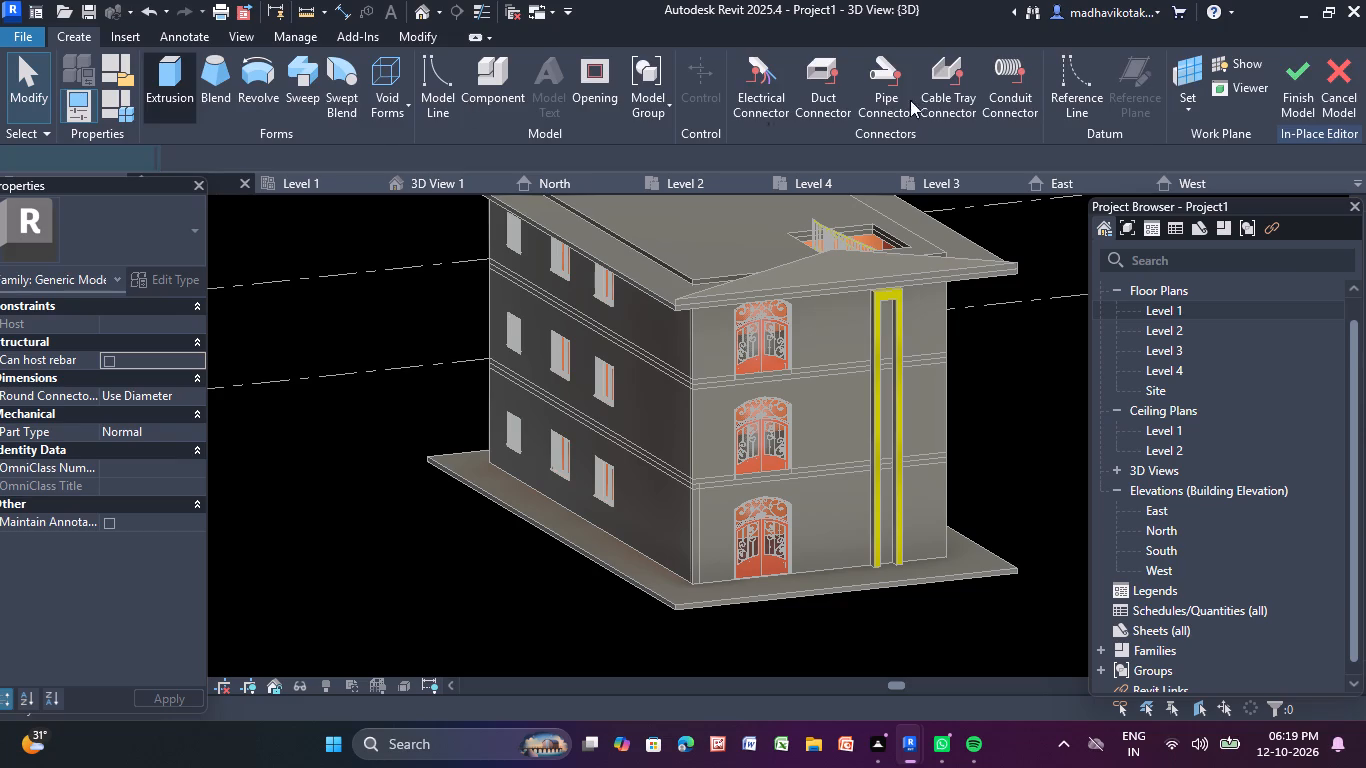
pyautogui.click(919, 102)
pyautogui.click(947, 182)
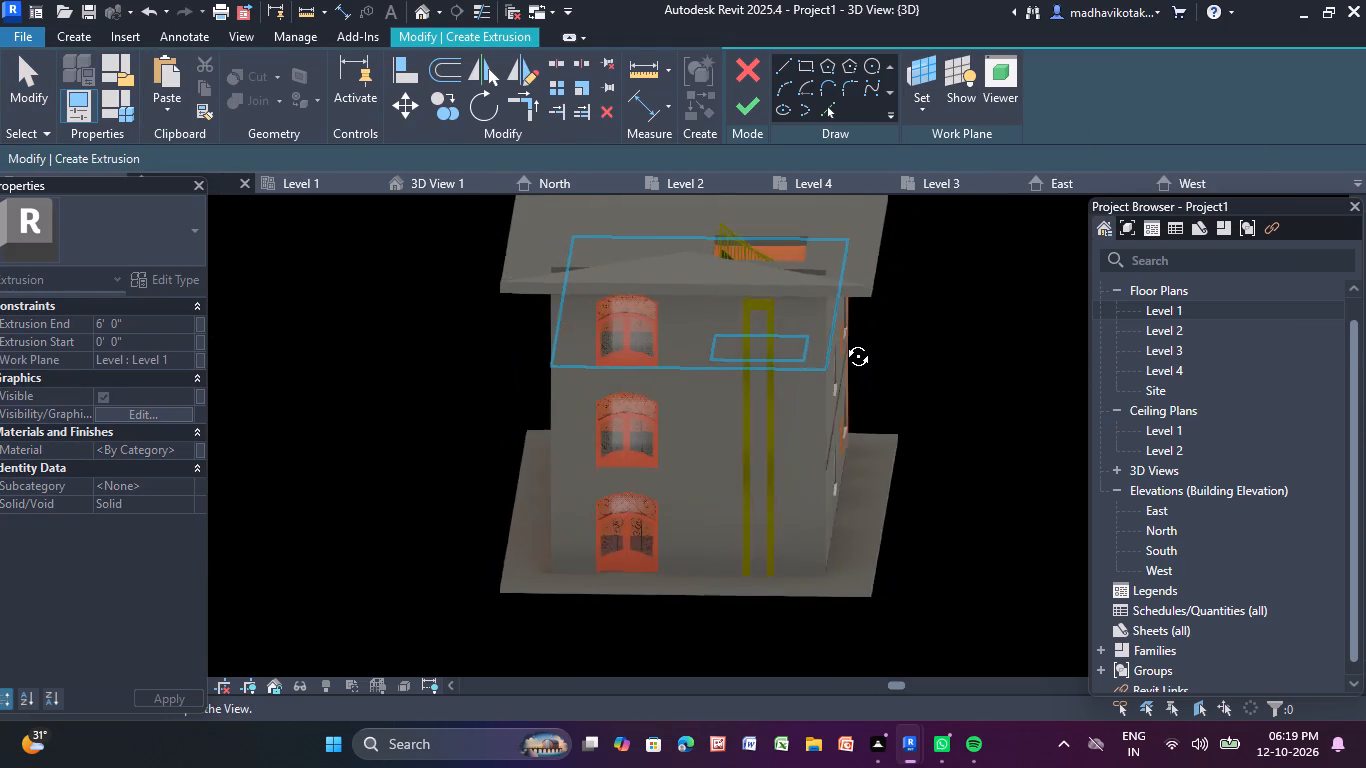
pyautogui.click(920, 114)
pyautogui.click(917, 193)
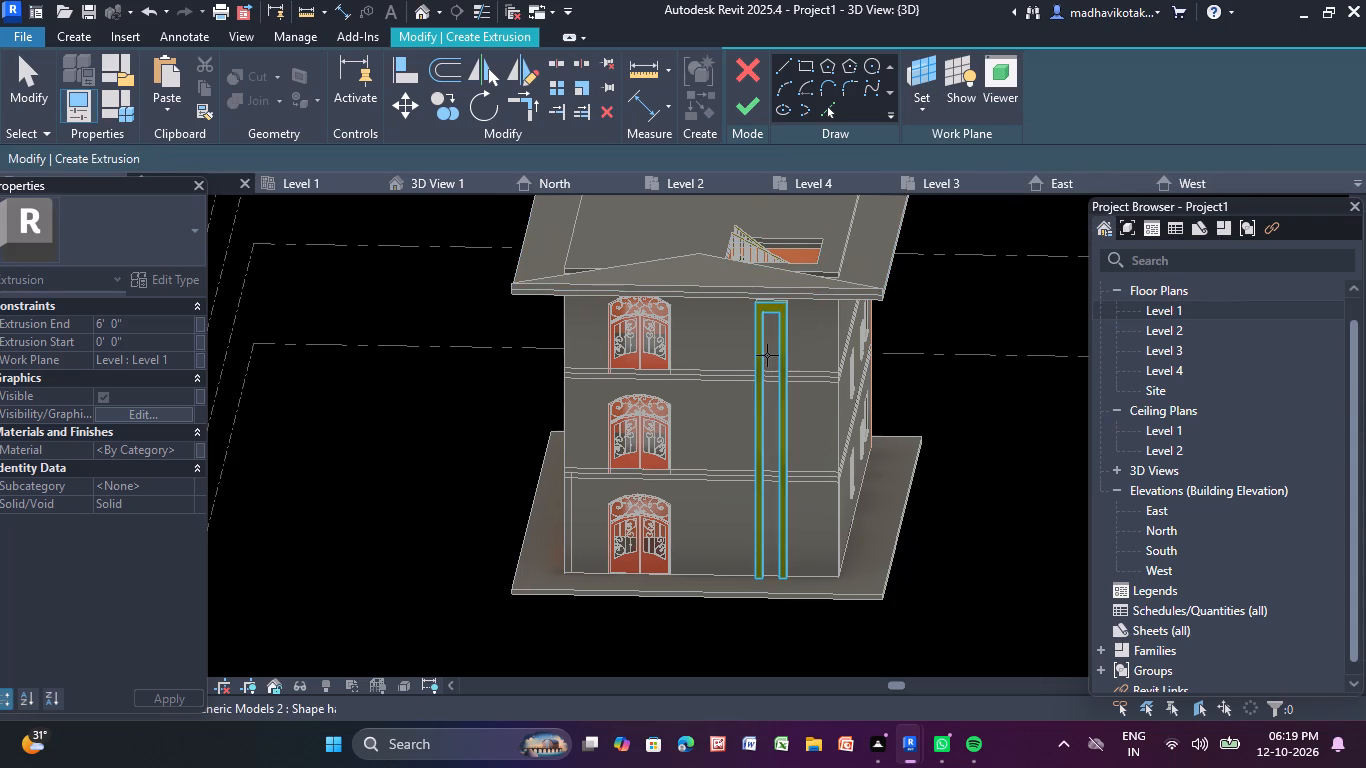
pyautogui.click(784, 342)
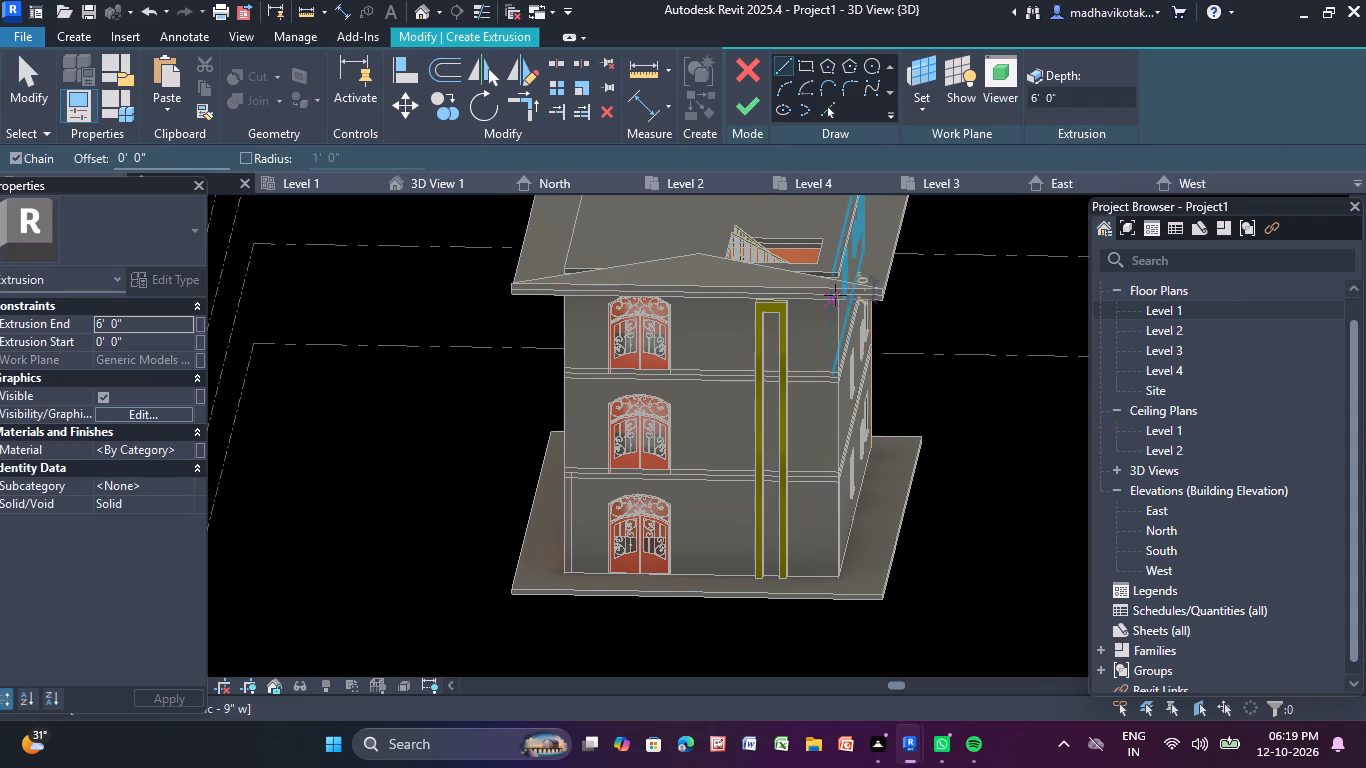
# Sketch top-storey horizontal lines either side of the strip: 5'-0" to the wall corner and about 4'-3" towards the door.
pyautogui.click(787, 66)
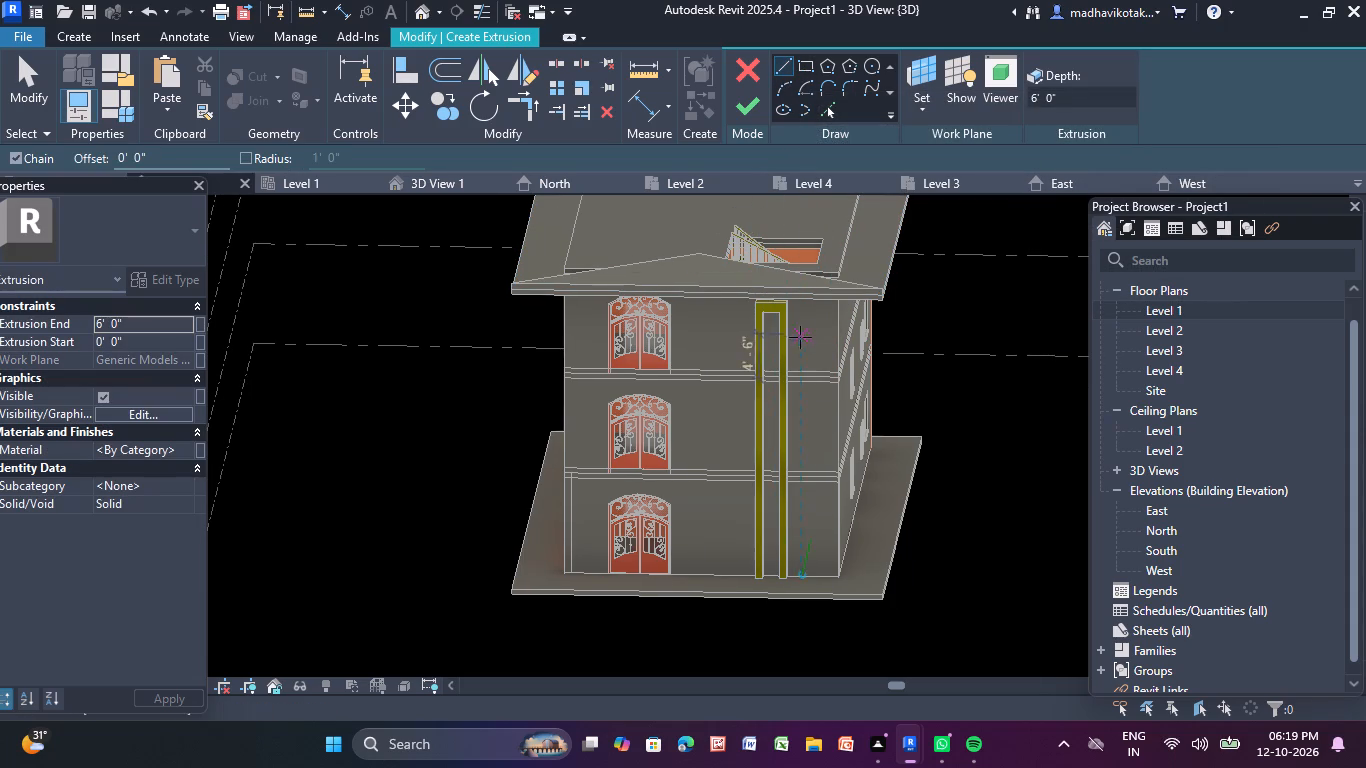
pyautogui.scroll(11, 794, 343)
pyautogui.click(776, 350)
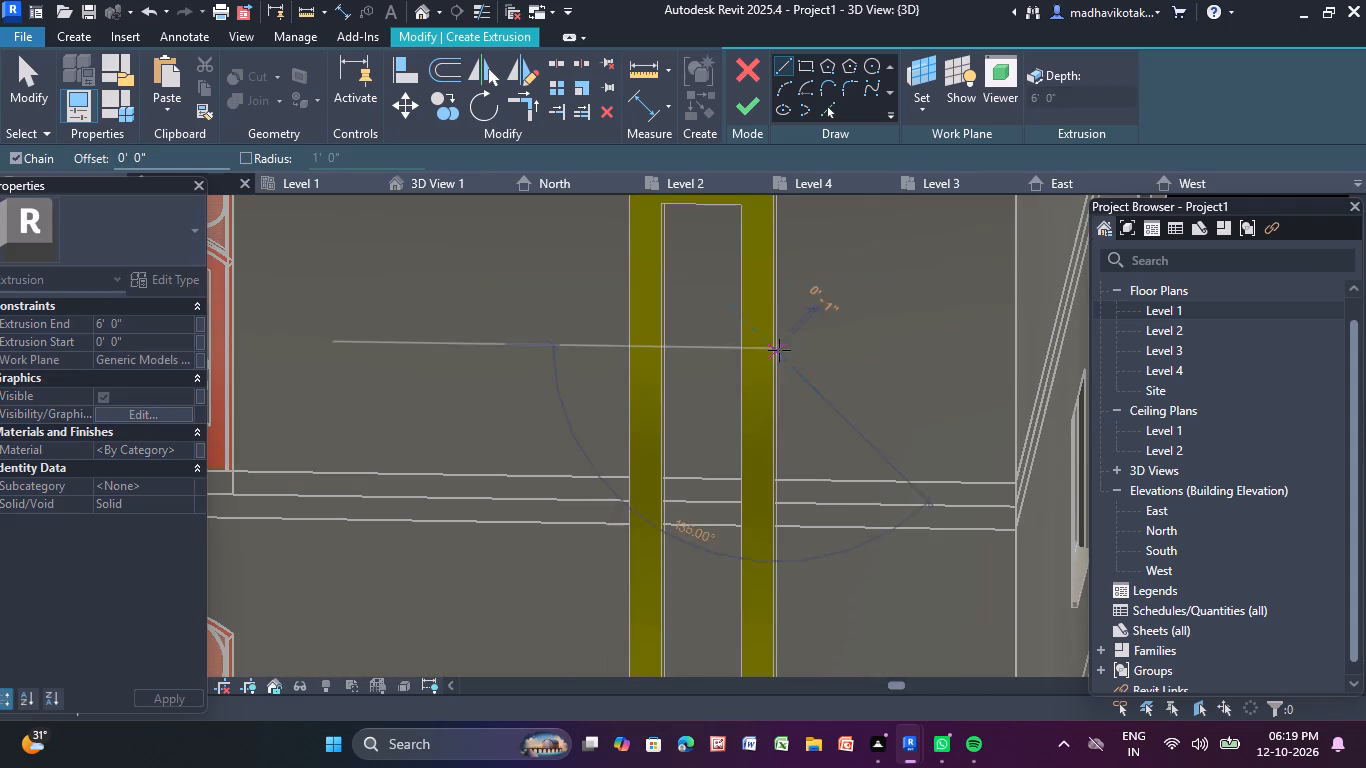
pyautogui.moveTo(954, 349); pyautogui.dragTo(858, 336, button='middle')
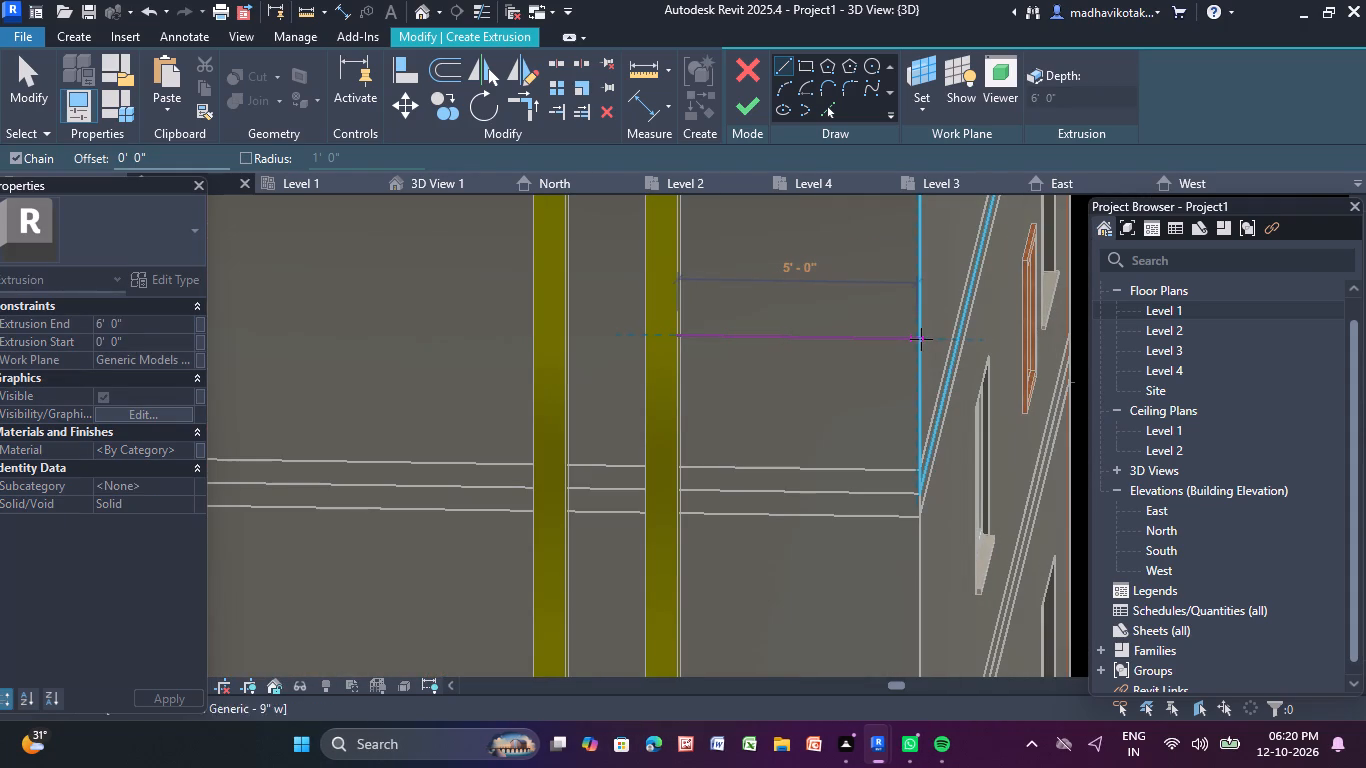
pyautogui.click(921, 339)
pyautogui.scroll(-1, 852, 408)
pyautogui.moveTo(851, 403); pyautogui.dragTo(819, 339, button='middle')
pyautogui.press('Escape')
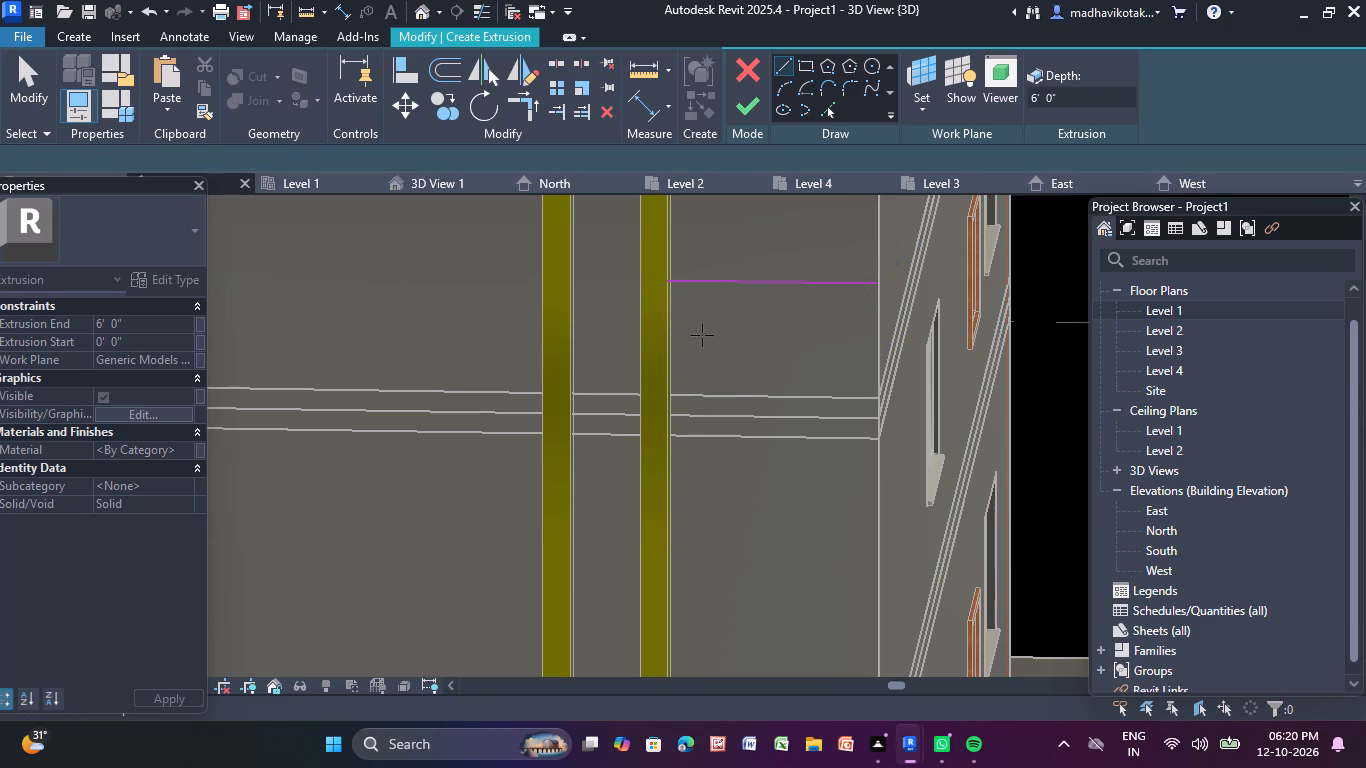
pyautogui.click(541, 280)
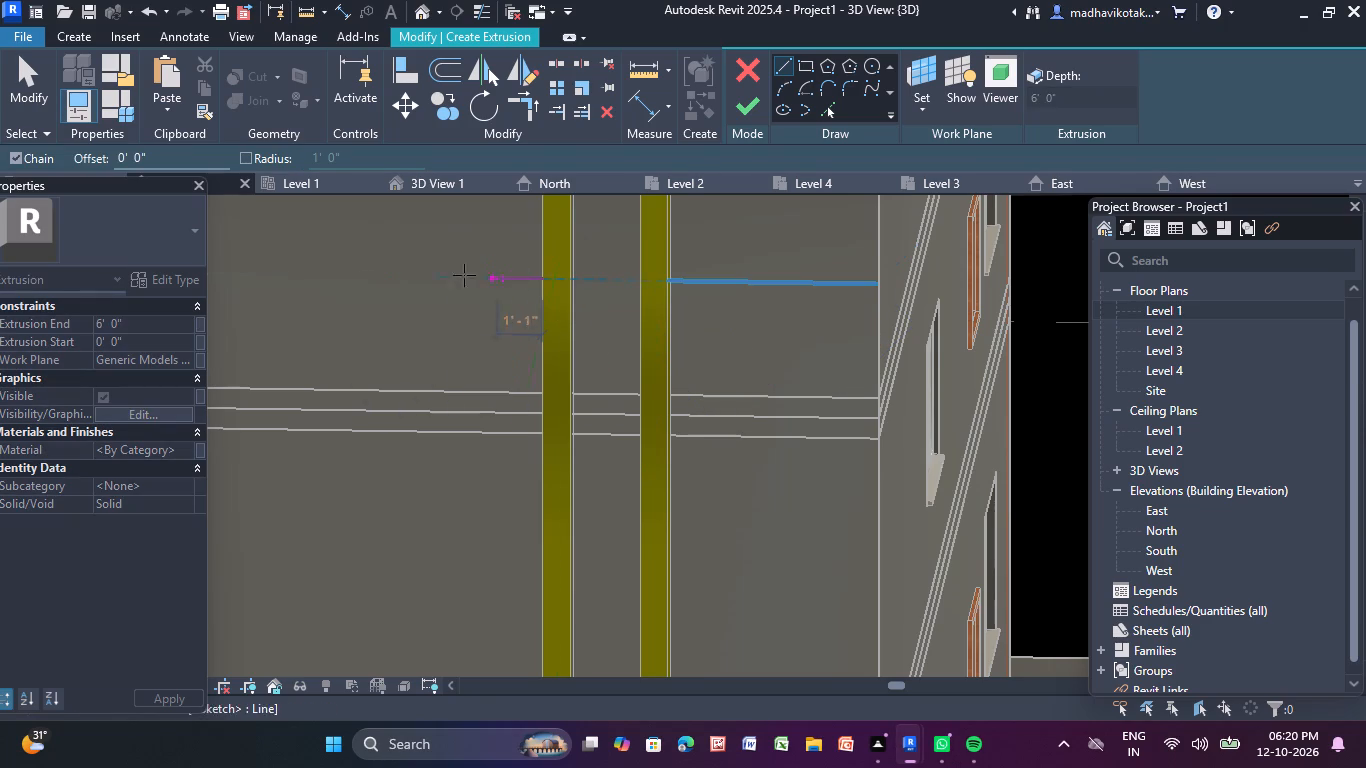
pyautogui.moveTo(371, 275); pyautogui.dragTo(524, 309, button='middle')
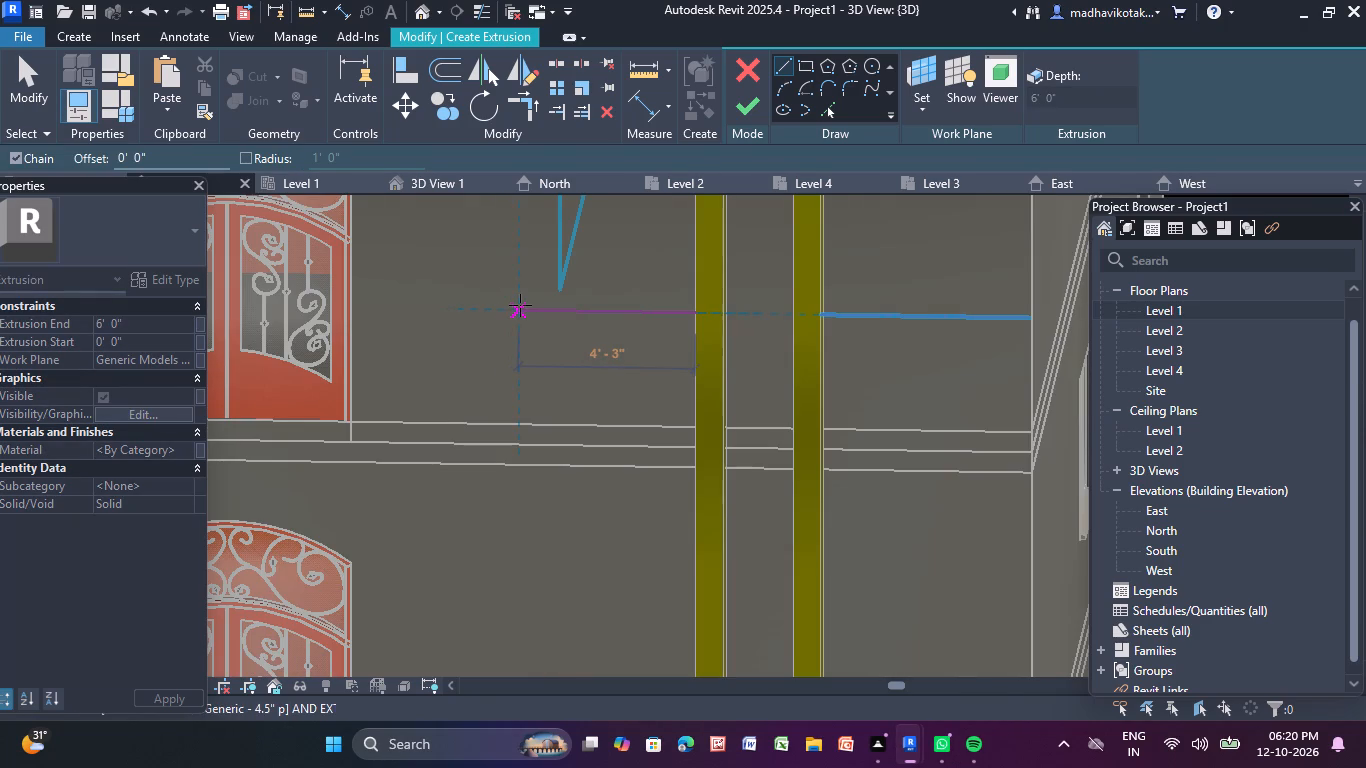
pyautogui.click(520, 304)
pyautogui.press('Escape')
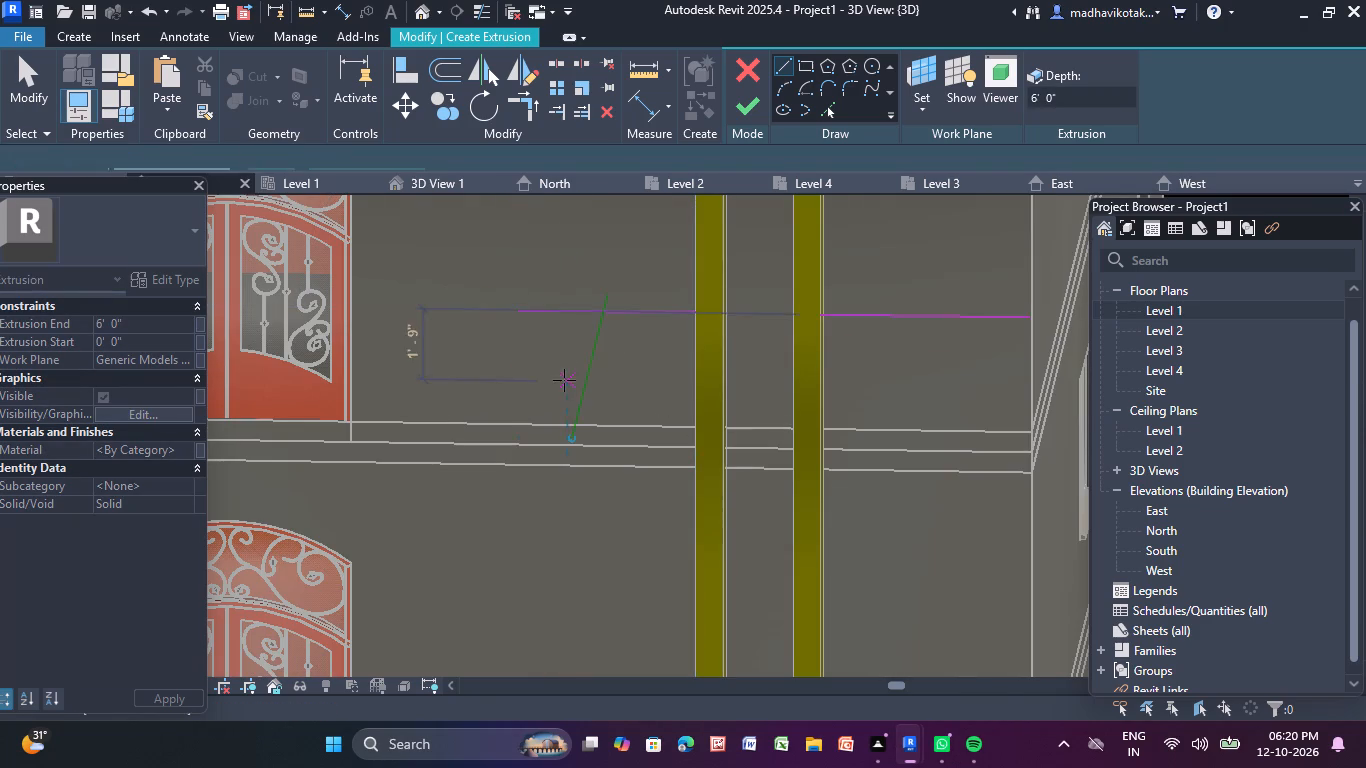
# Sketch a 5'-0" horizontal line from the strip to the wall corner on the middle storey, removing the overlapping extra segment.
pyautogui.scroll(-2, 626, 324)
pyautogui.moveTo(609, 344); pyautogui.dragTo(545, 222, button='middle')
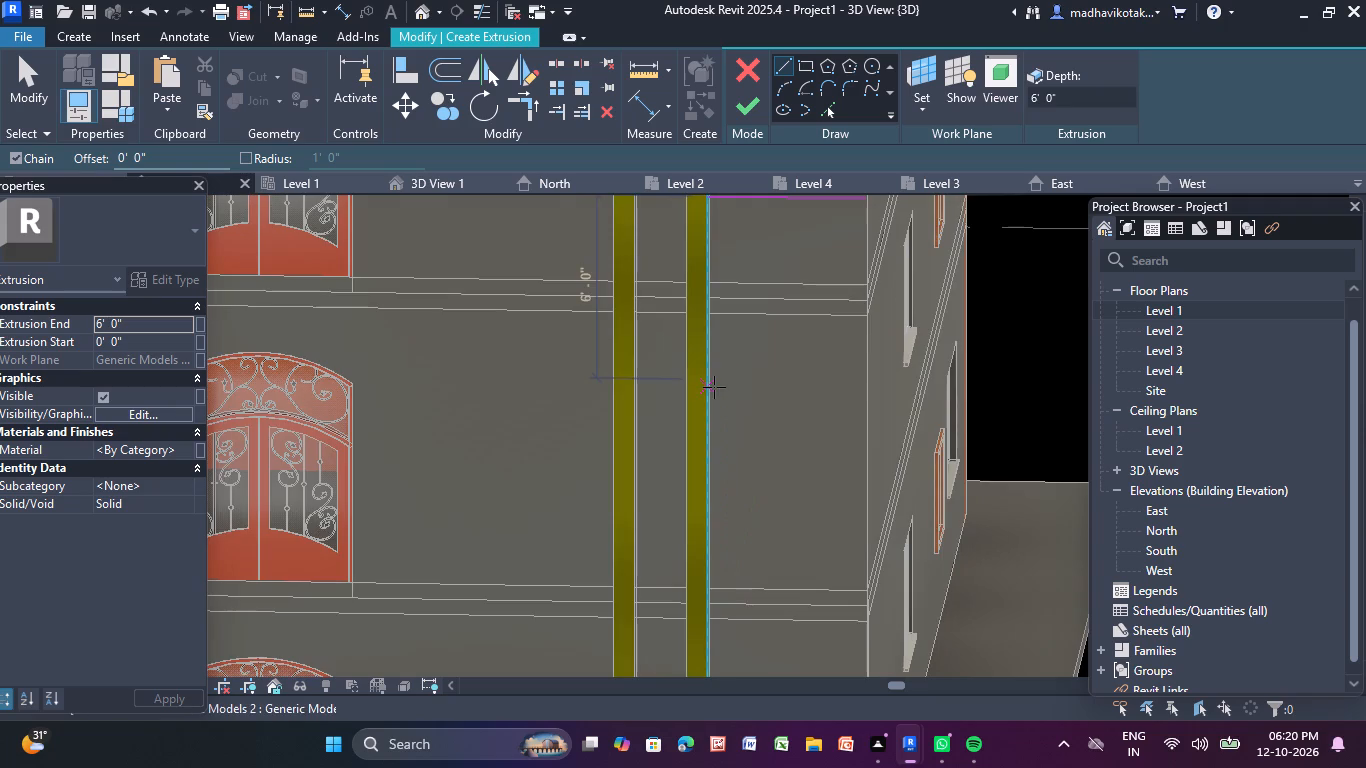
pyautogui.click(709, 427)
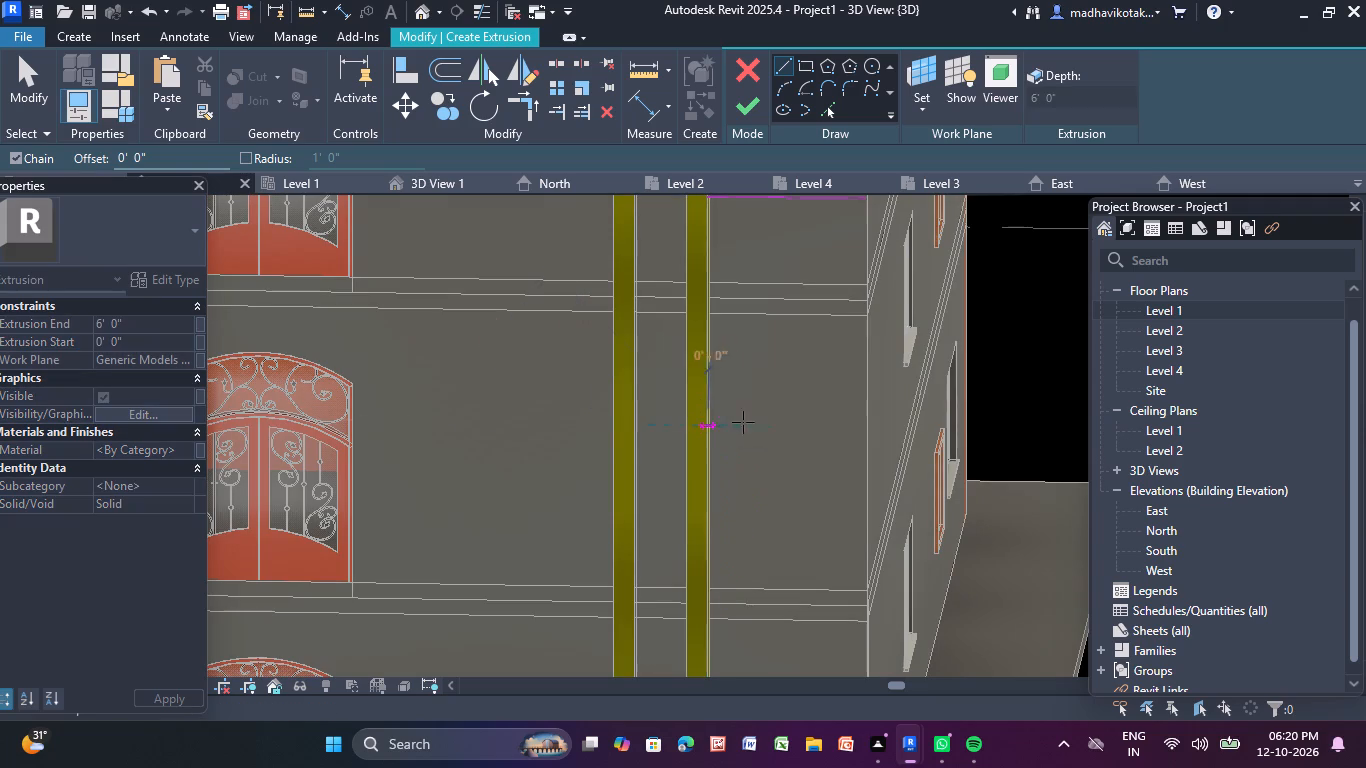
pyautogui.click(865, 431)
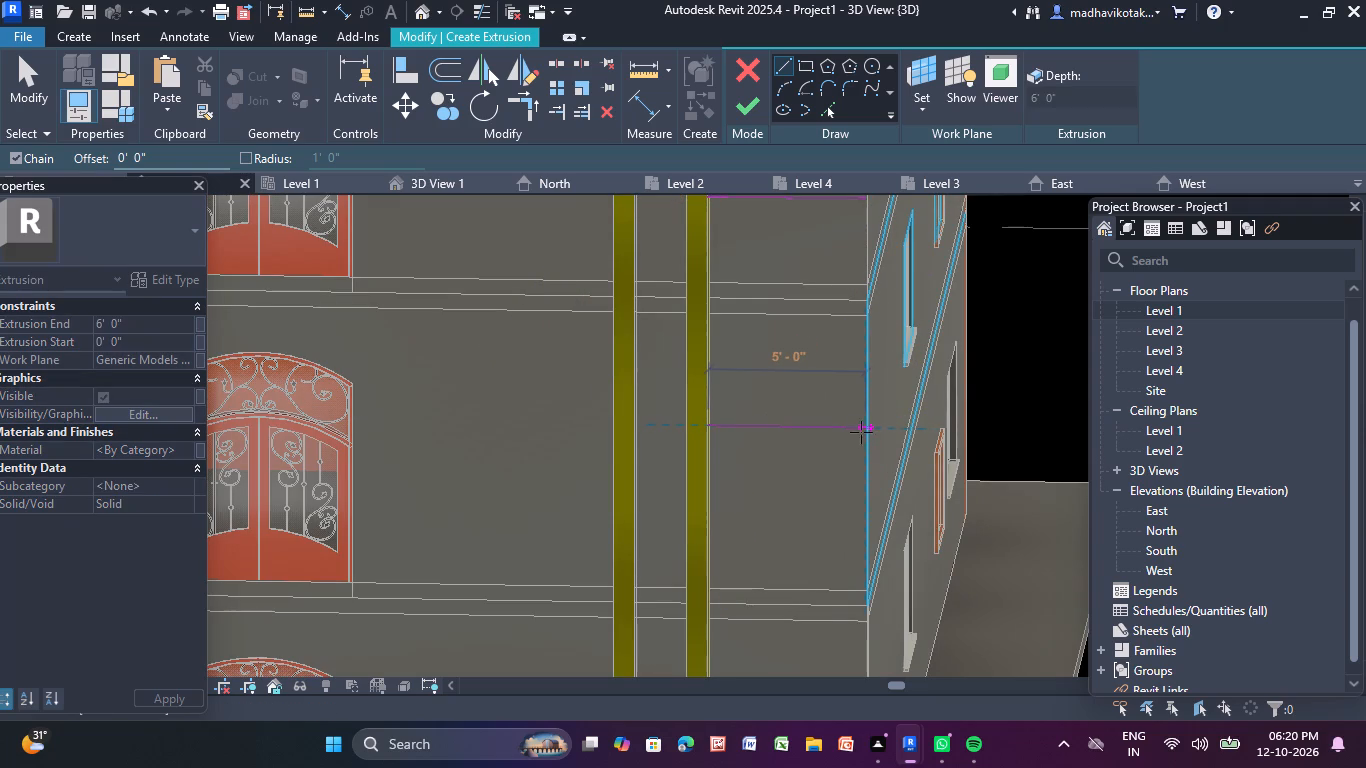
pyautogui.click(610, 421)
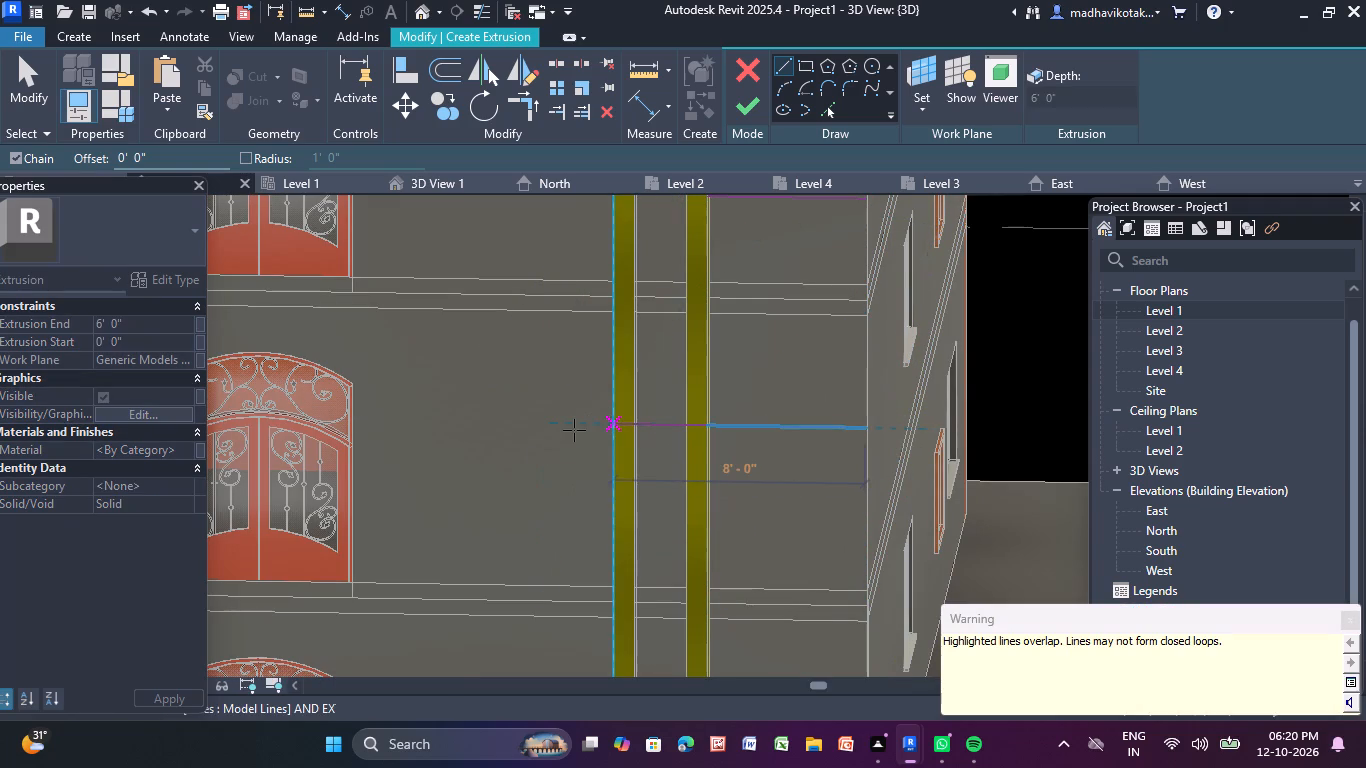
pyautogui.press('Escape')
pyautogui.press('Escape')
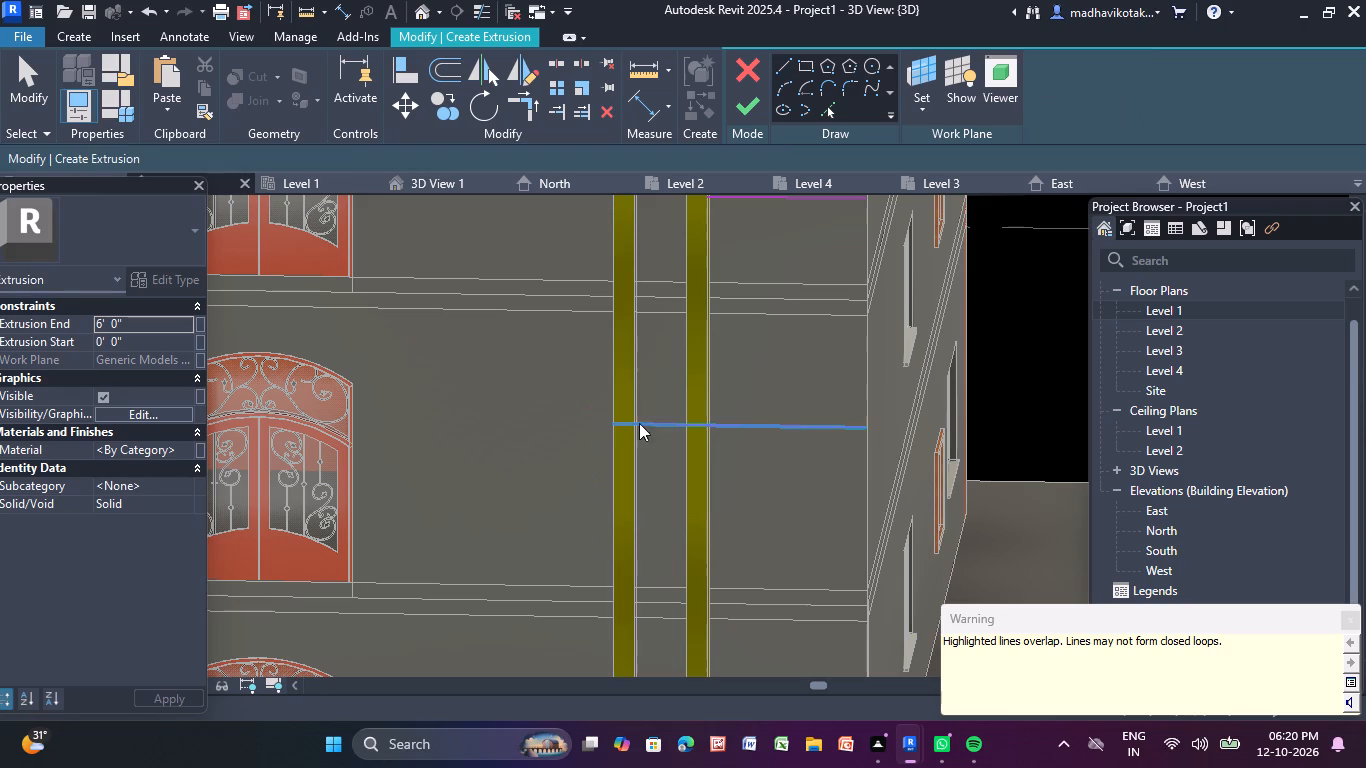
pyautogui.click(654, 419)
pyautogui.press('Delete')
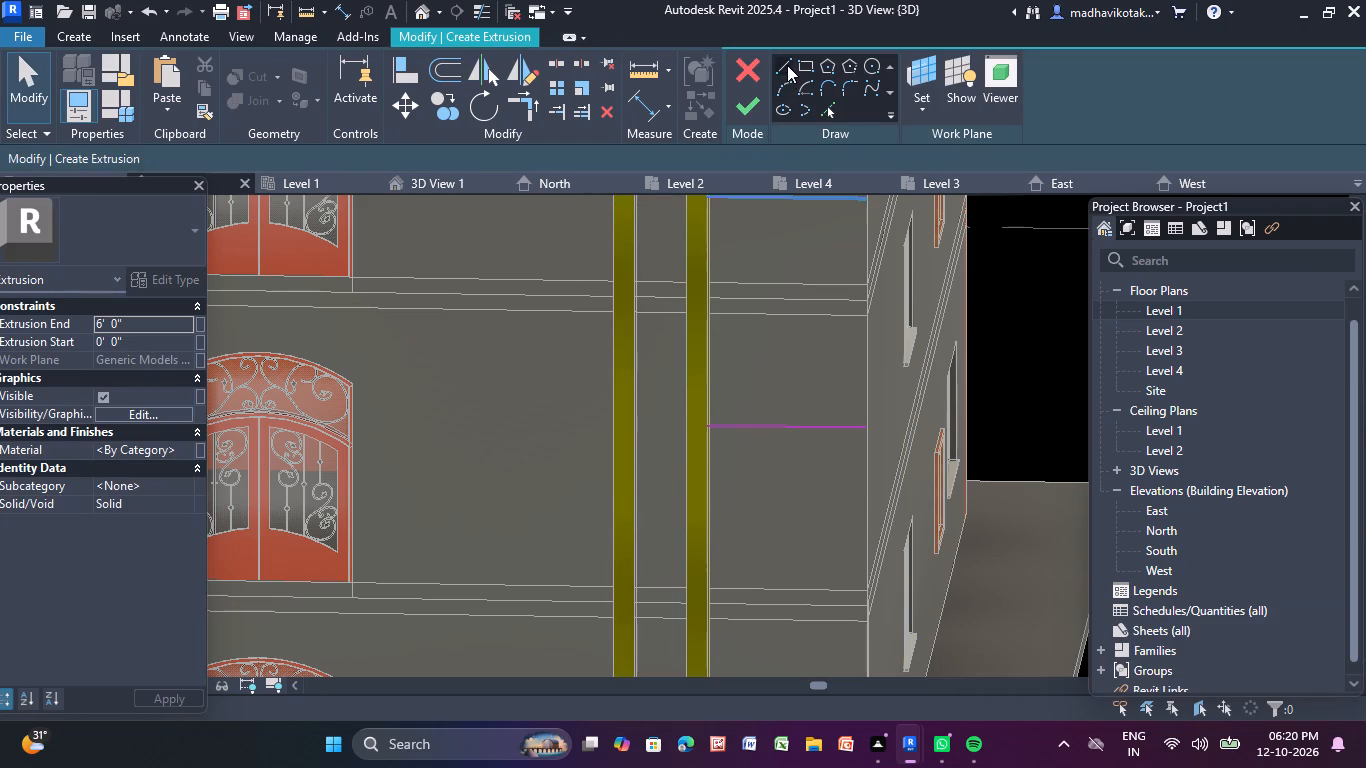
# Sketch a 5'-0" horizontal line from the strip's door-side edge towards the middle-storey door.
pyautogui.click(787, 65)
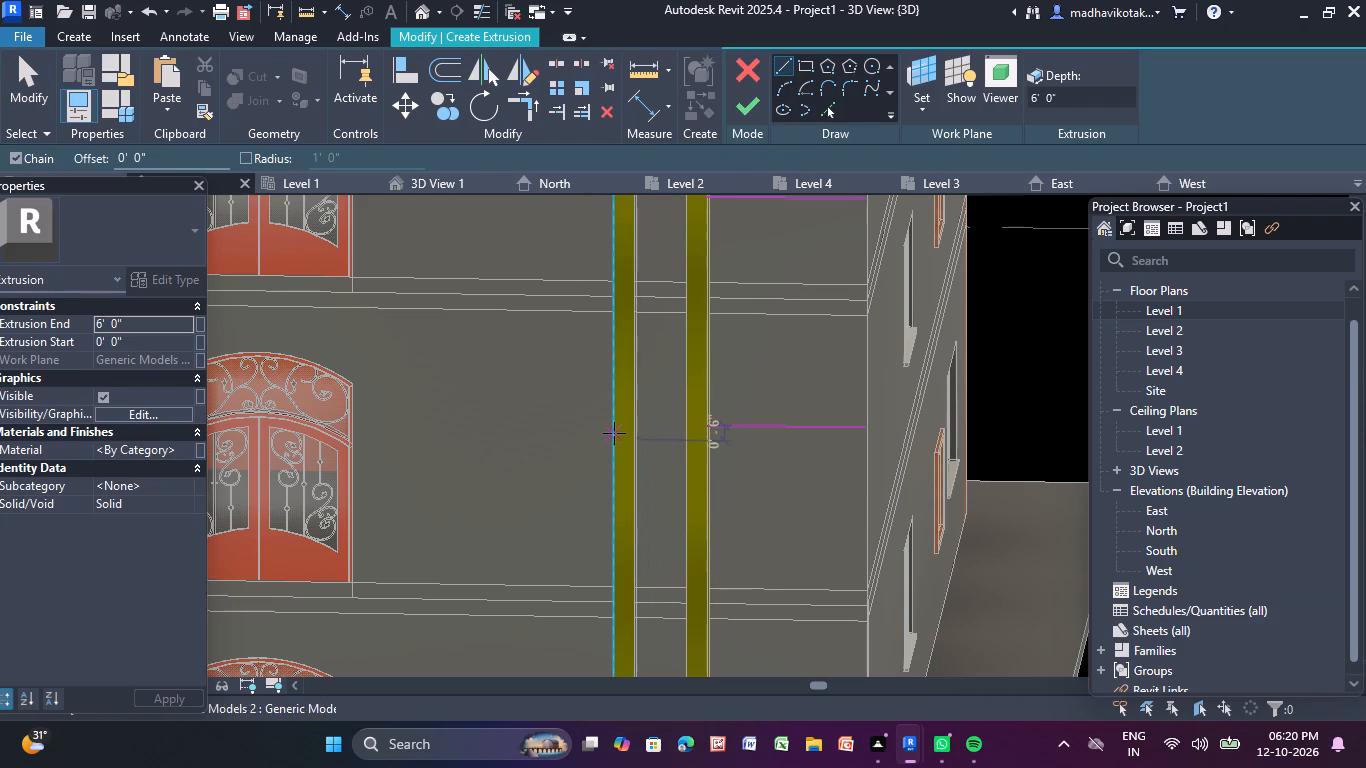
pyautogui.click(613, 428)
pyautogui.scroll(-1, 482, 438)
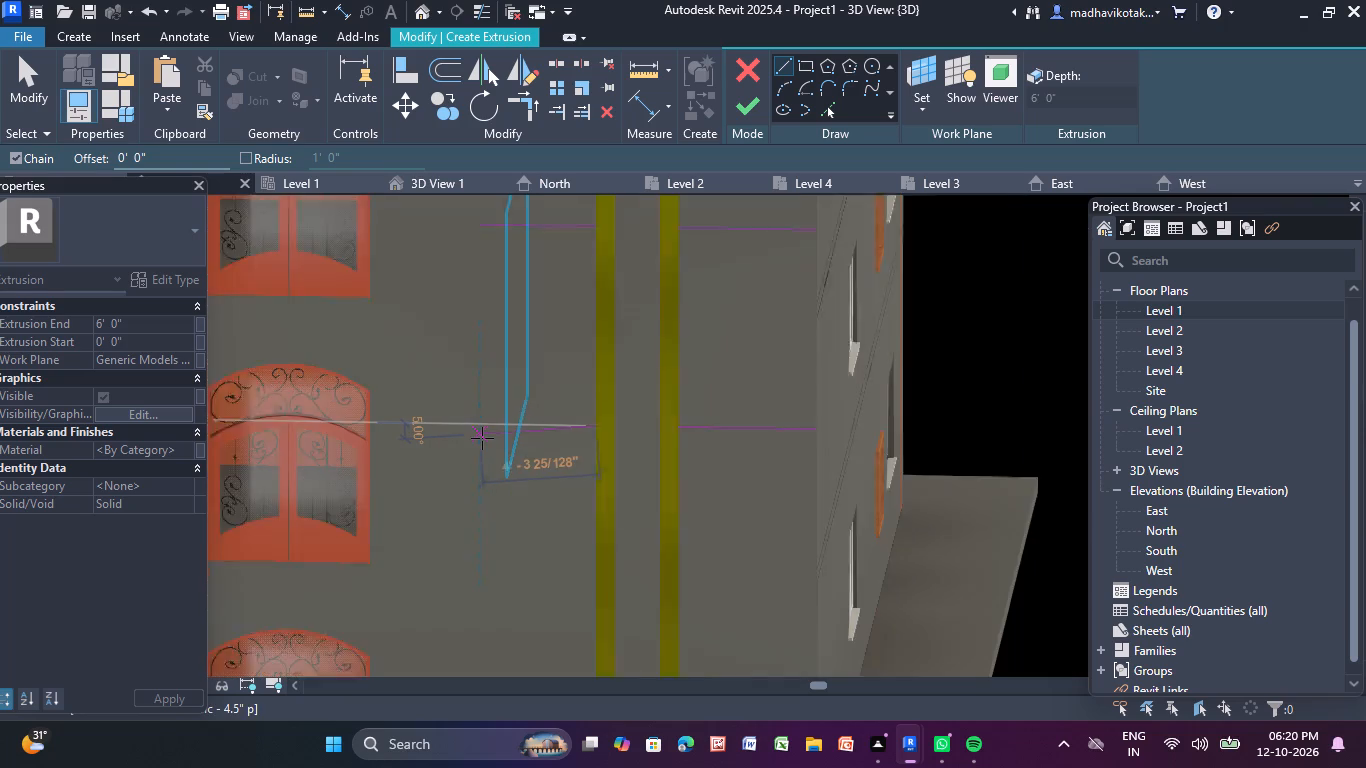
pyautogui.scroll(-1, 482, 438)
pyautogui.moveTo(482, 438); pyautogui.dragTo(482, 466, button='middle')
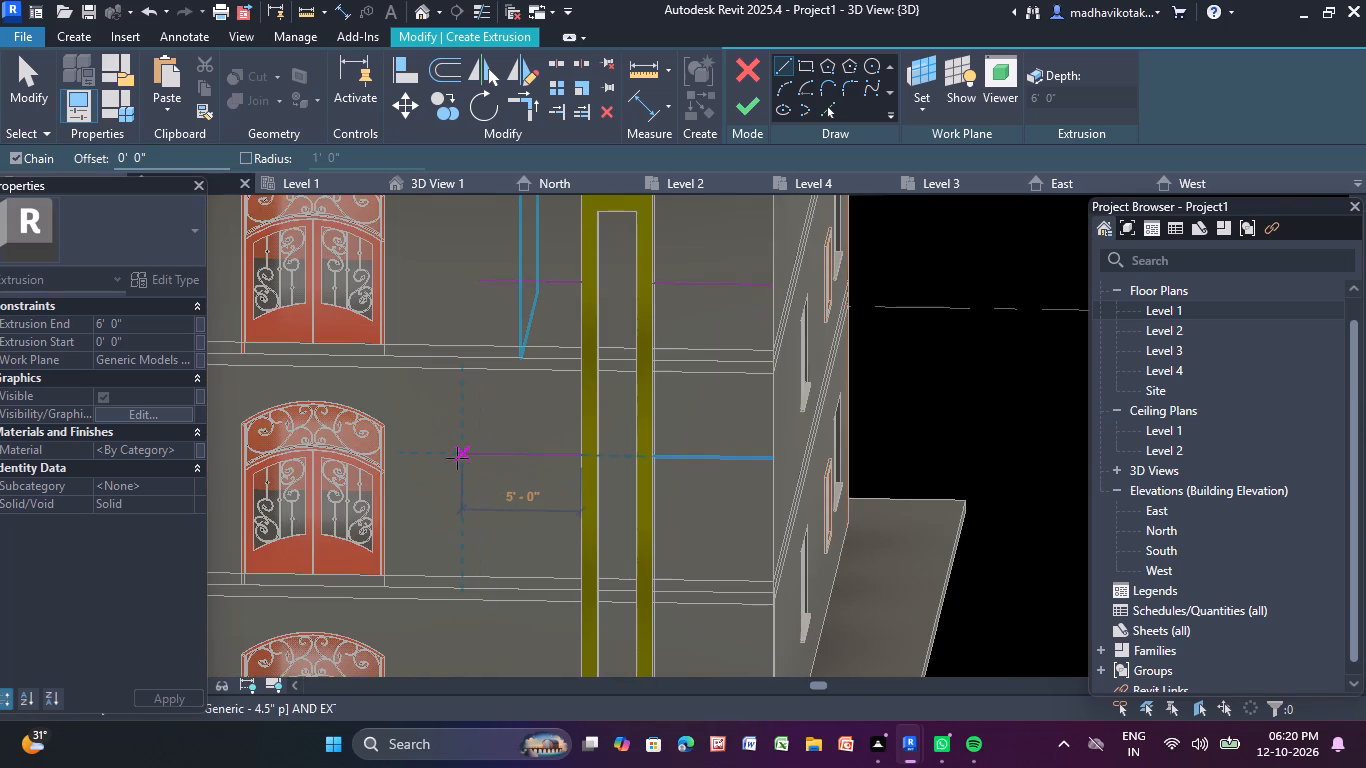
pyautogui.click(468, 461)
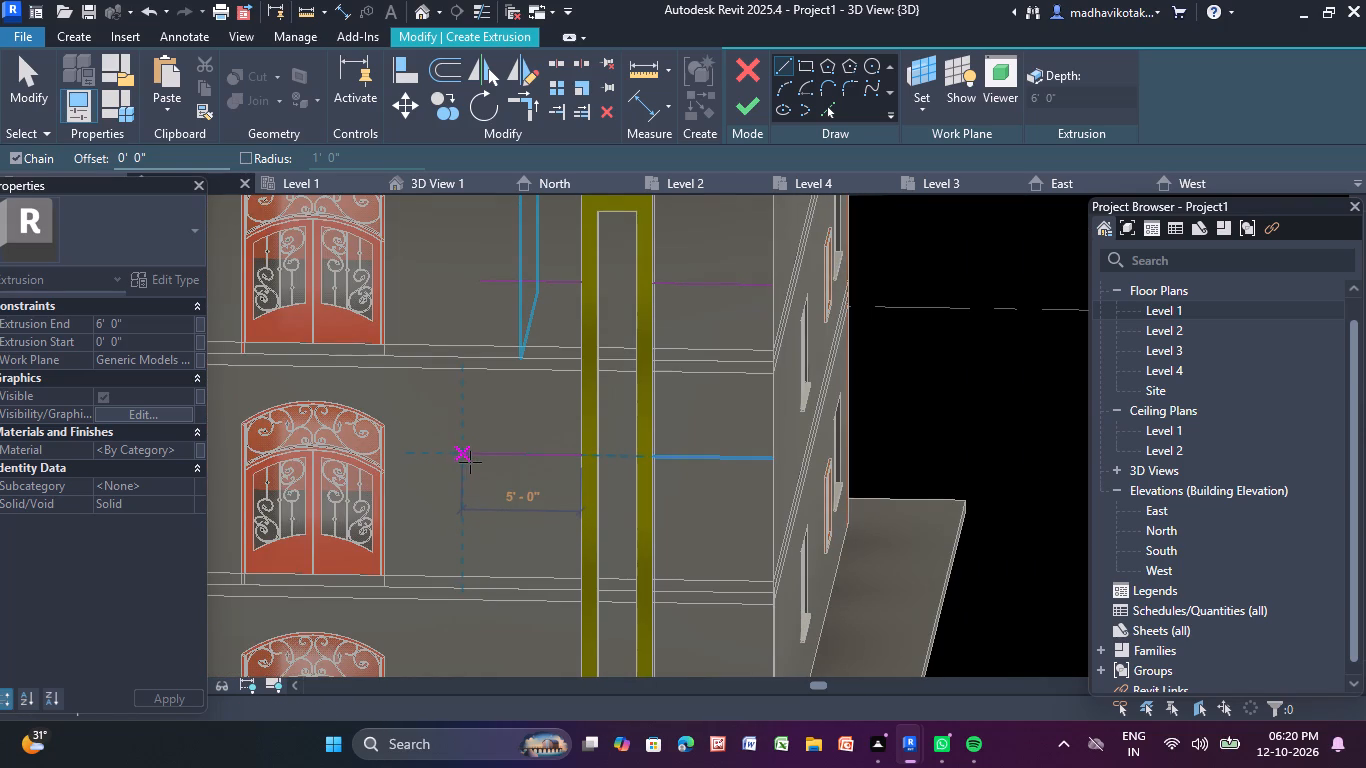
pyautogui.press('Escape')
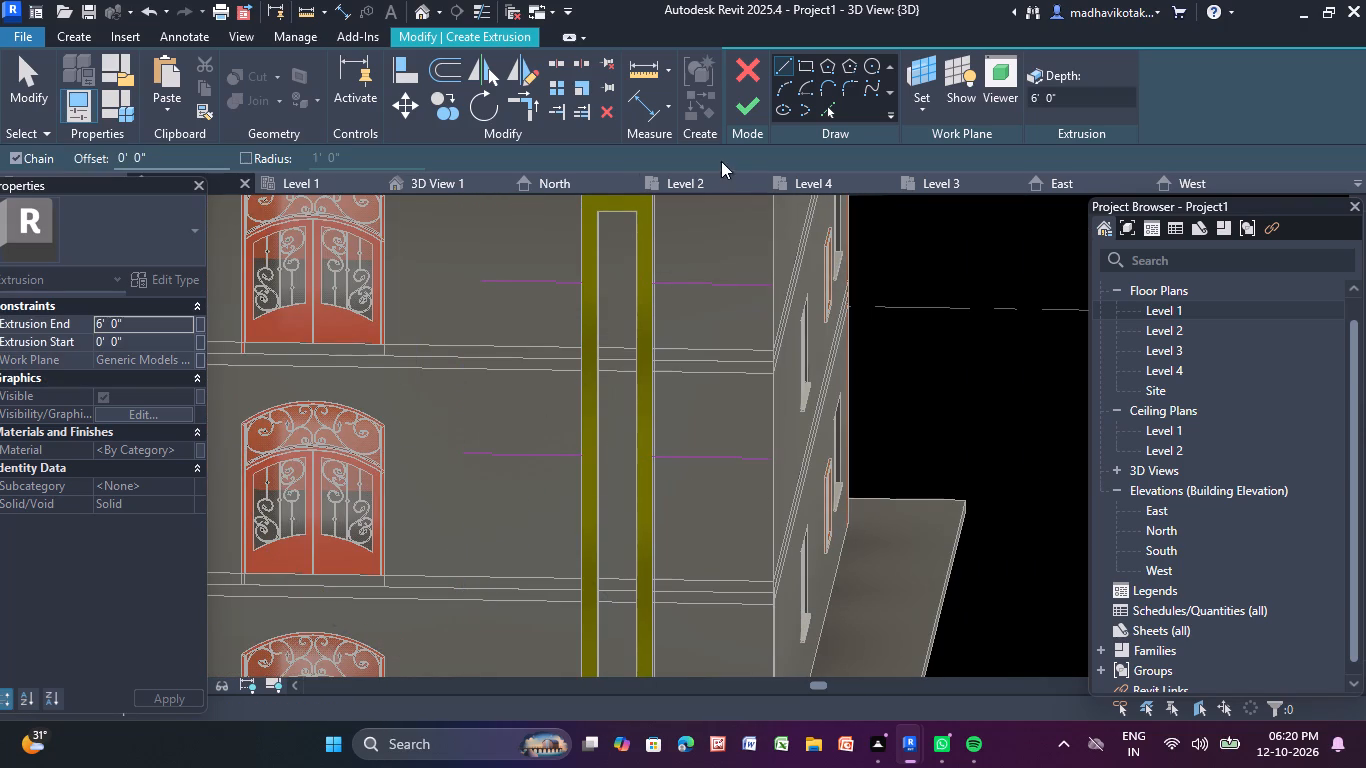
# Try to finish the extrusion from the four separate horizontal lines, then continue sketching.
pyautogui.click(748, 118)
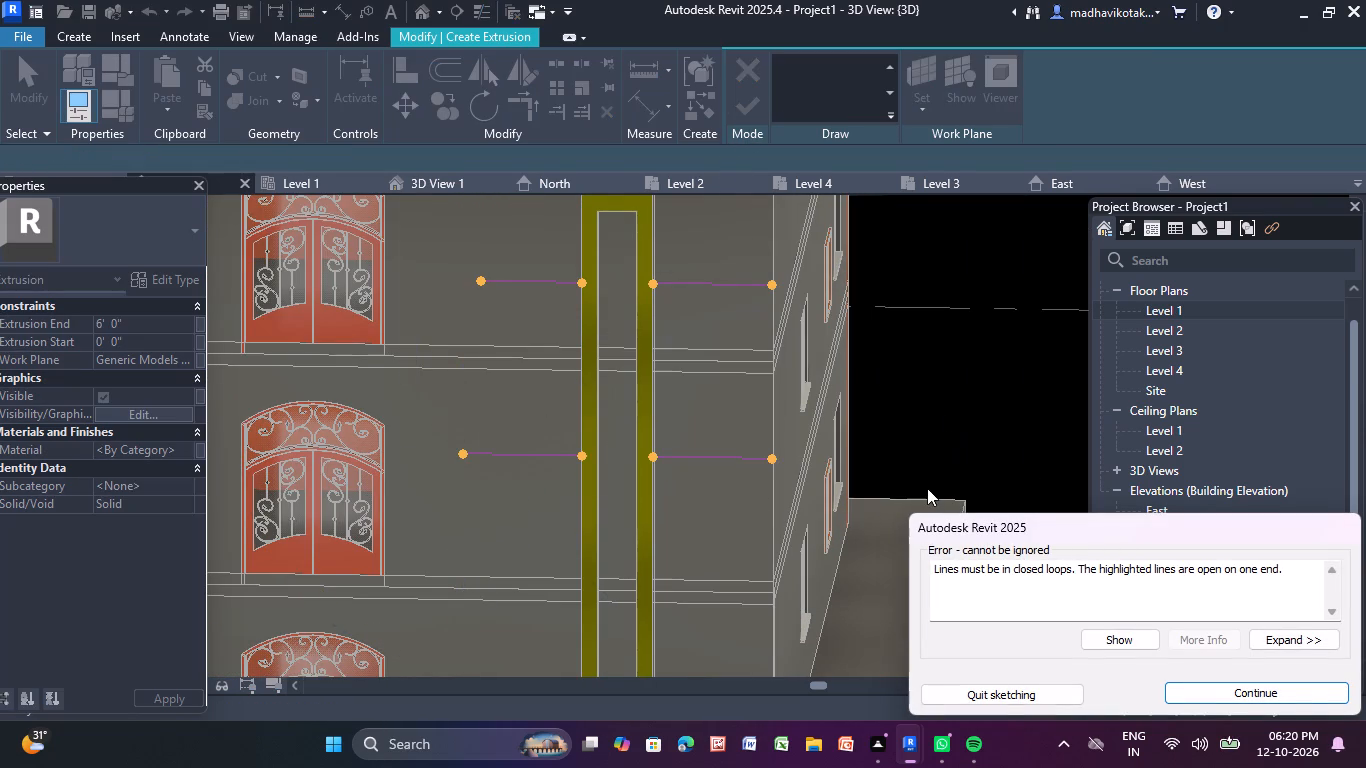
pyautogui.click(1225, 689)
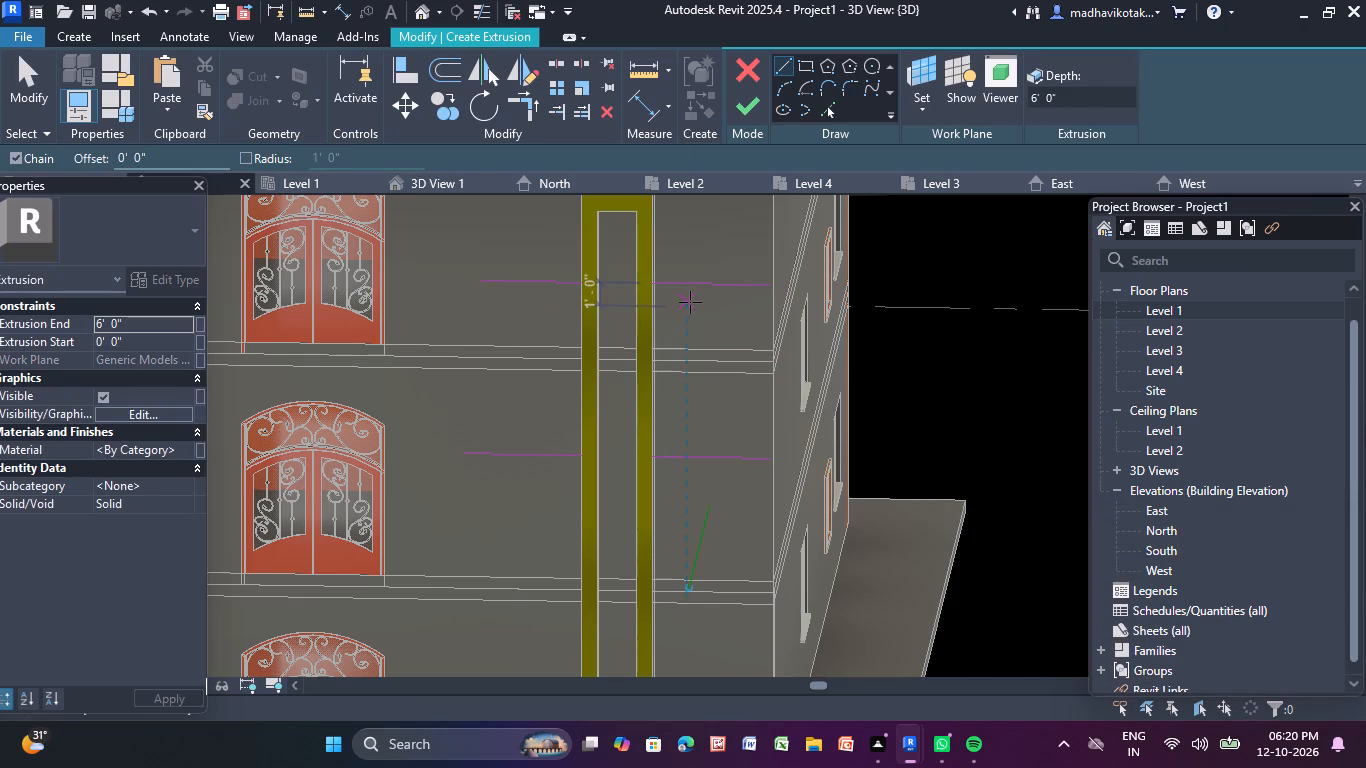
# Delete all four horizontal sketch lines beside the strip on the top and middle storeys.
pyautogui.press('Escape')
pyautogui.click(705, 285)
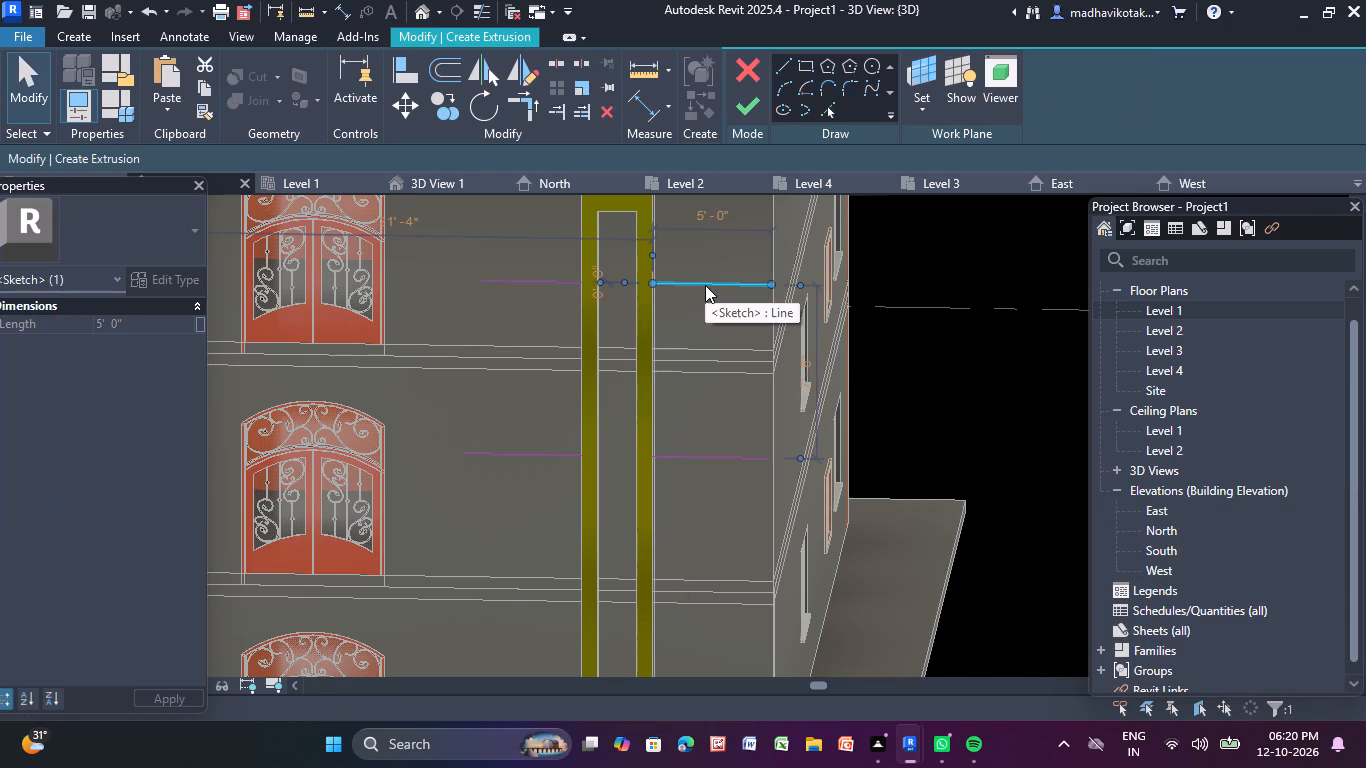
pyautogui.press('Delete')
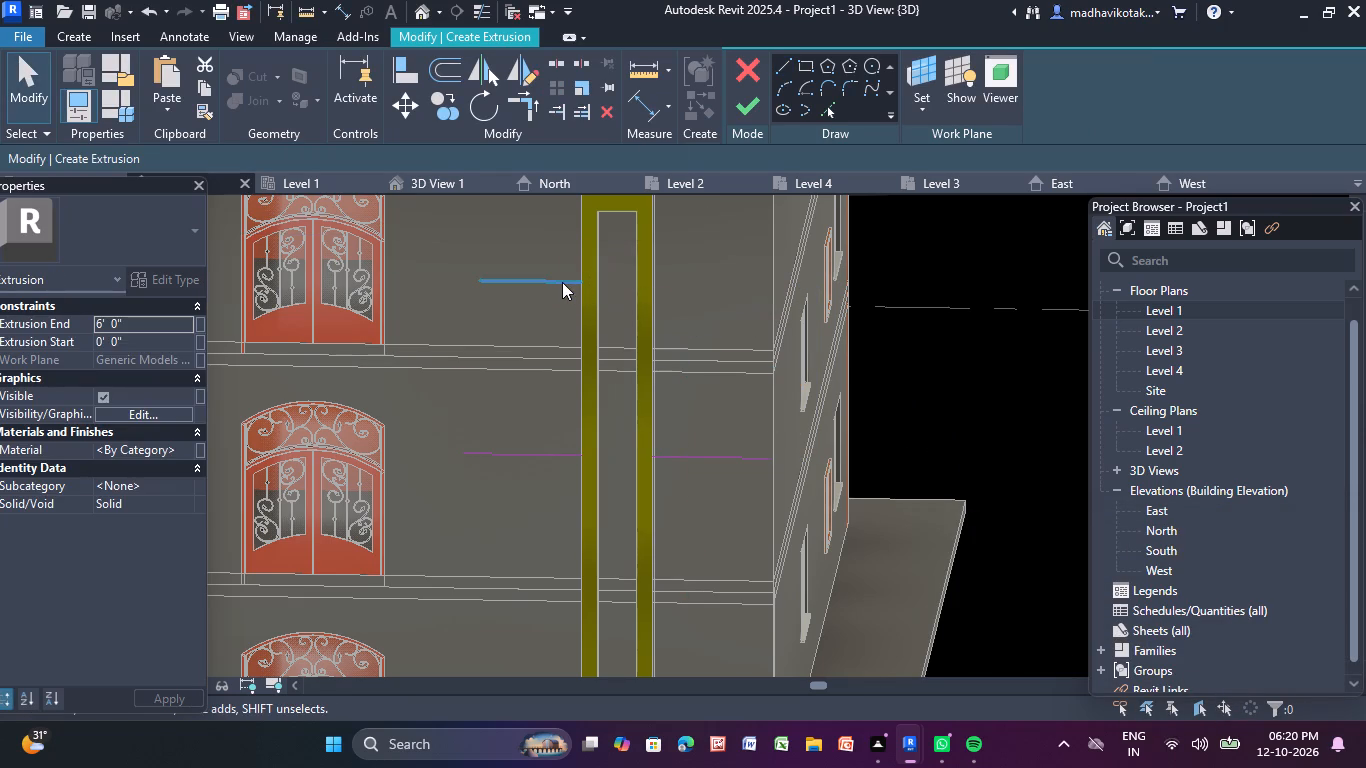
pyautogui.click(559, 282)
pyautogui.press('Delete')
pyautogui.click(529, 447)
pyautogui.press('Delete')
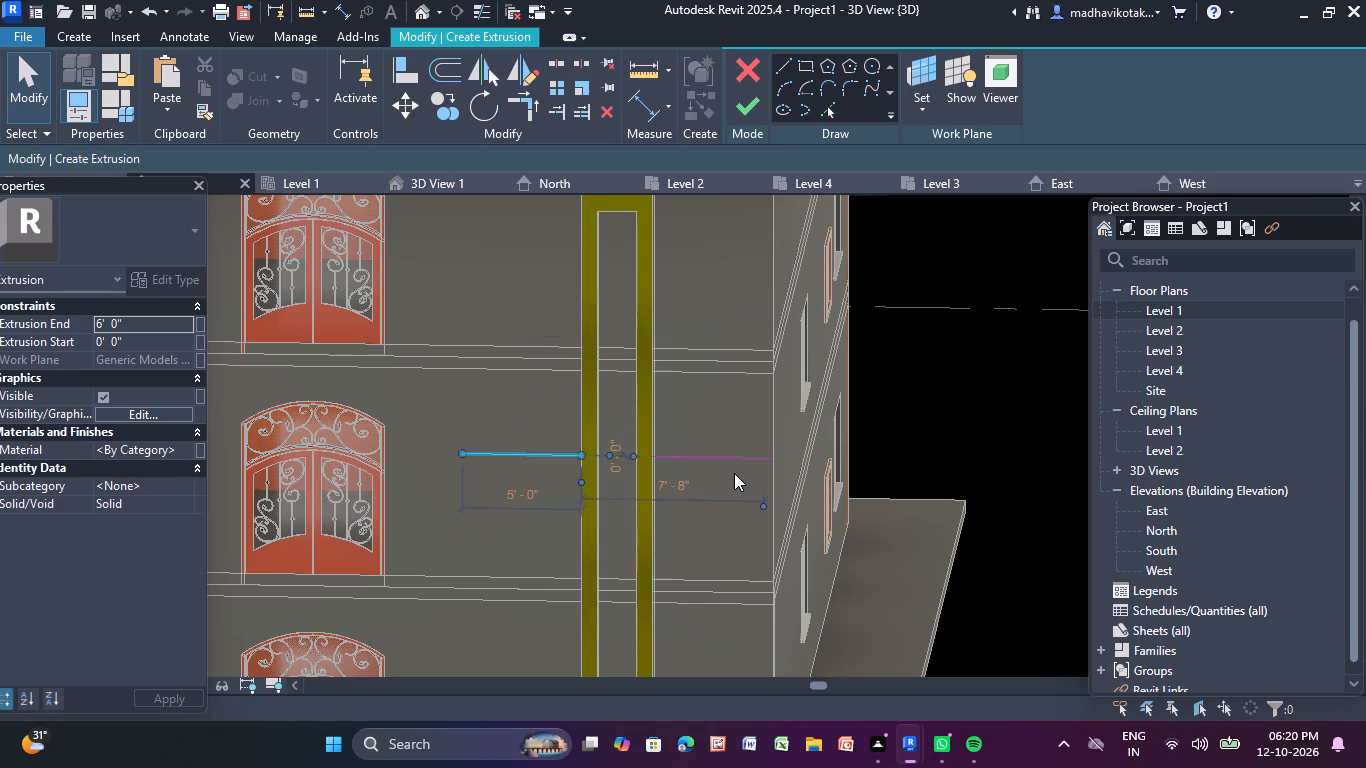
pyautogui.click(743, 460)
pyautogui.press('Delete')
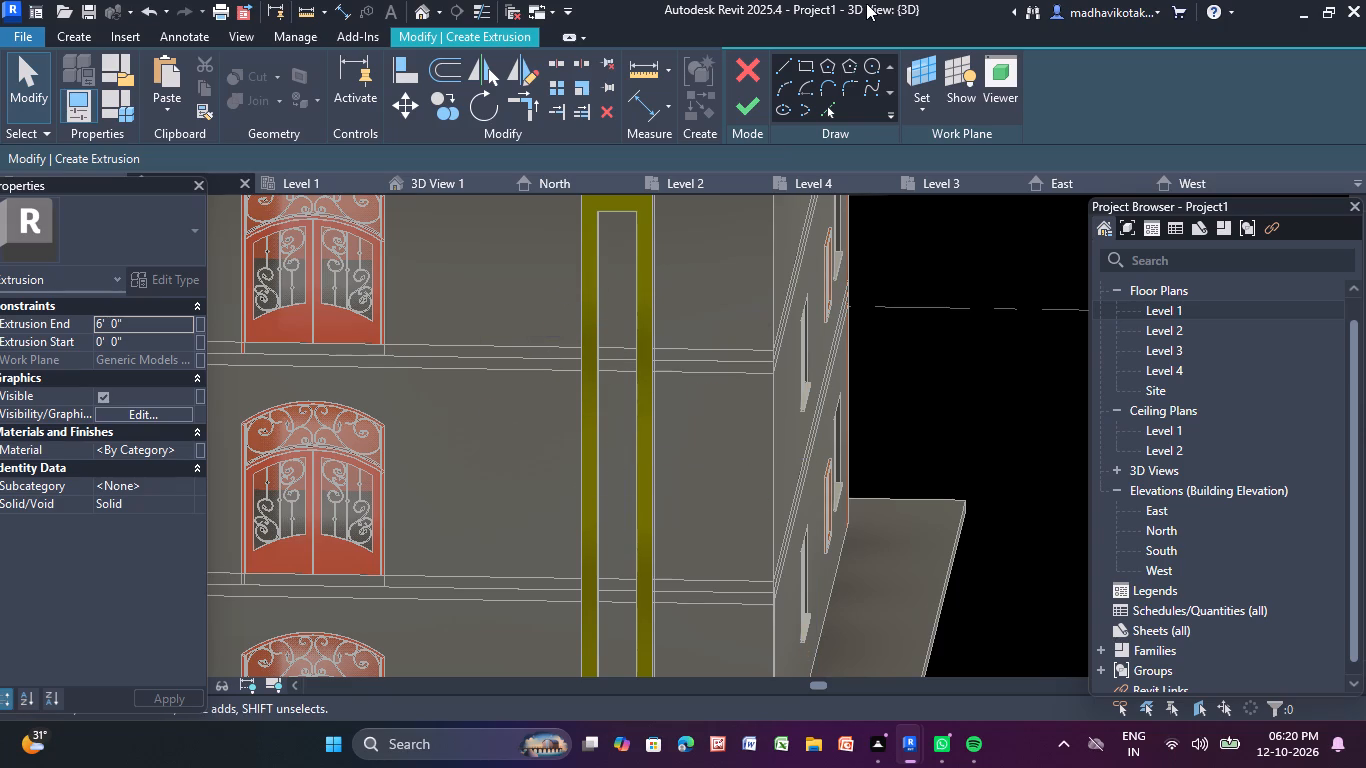
# Extrude two rectangles 6'-0" deep, about 3'-9" wide on the strip's corner side and 3'-7" on its door side, low on the top storey.
pyautogui.click(805, 68)
pyautogui.click(665, 294)
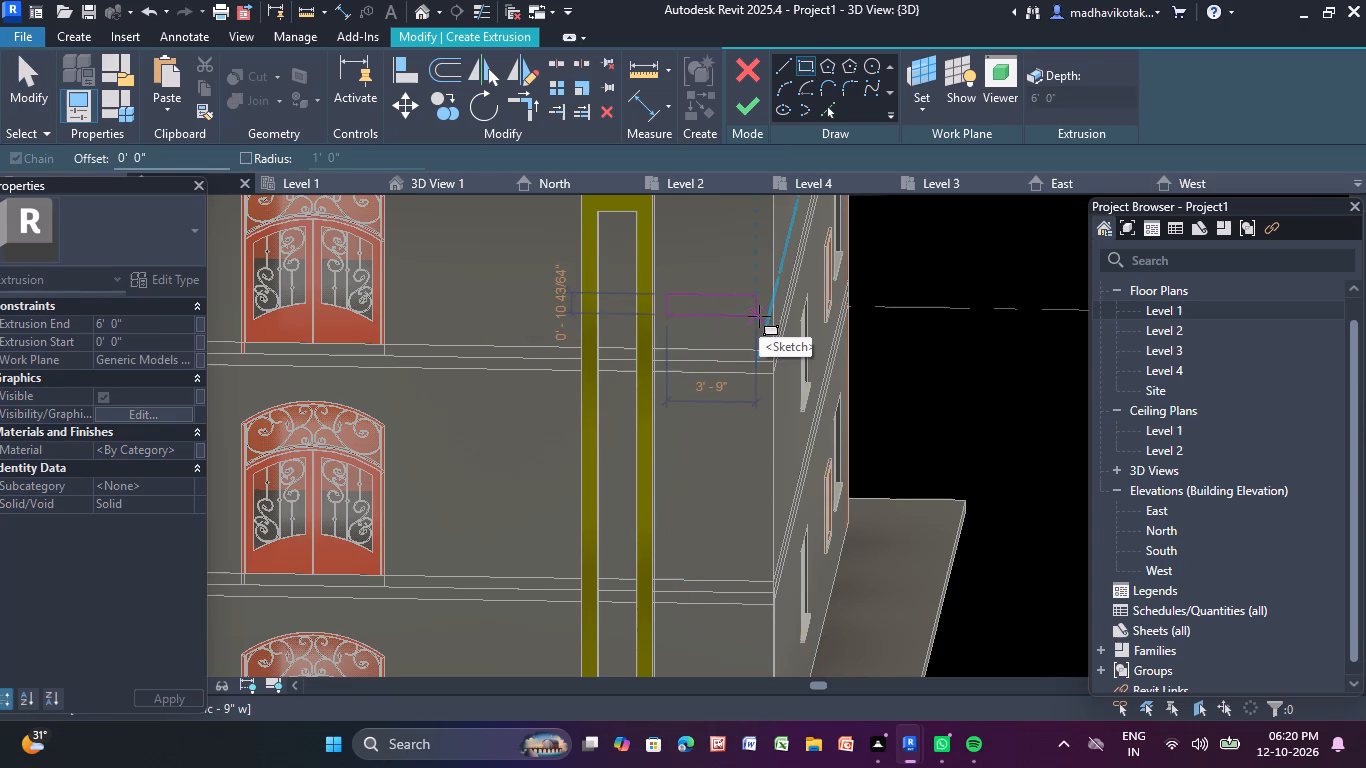
pyautogui.click(759, 316)
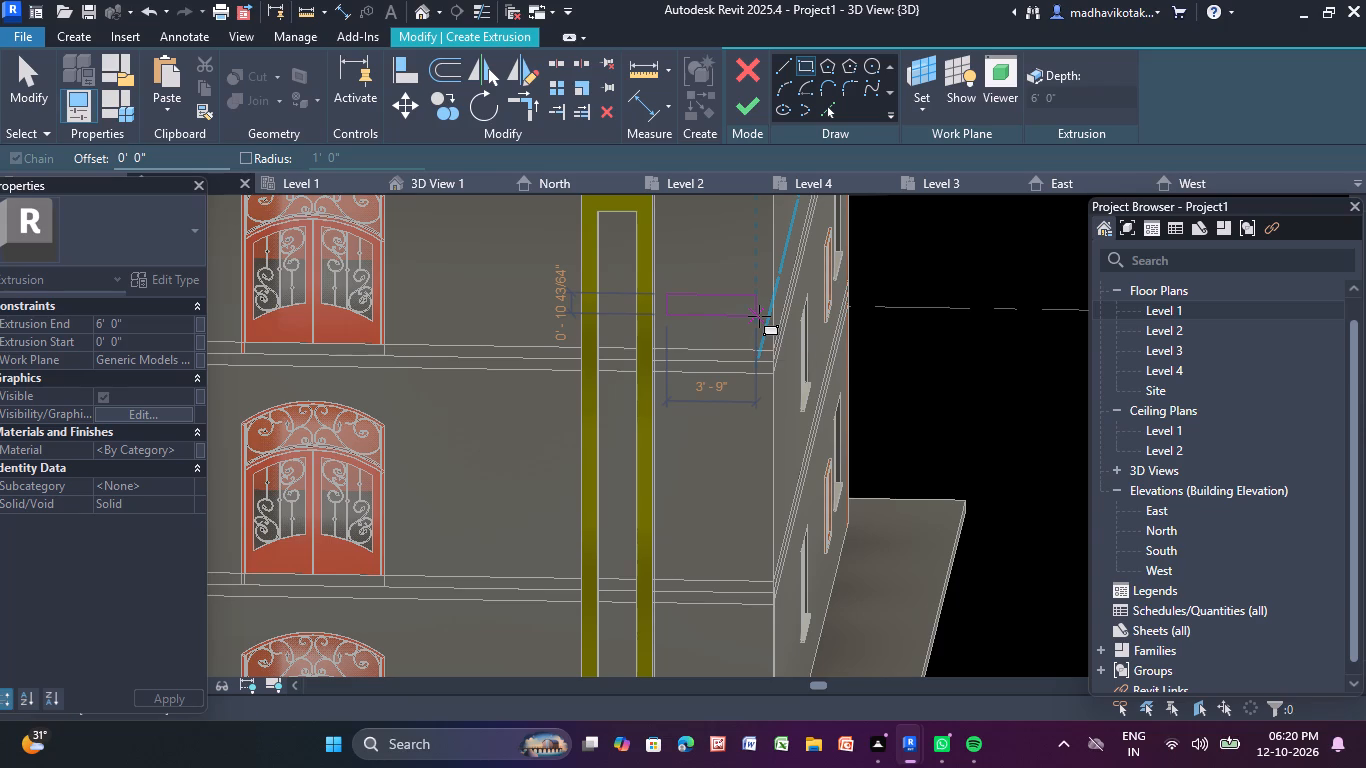
pyautogui.click(810, 59)
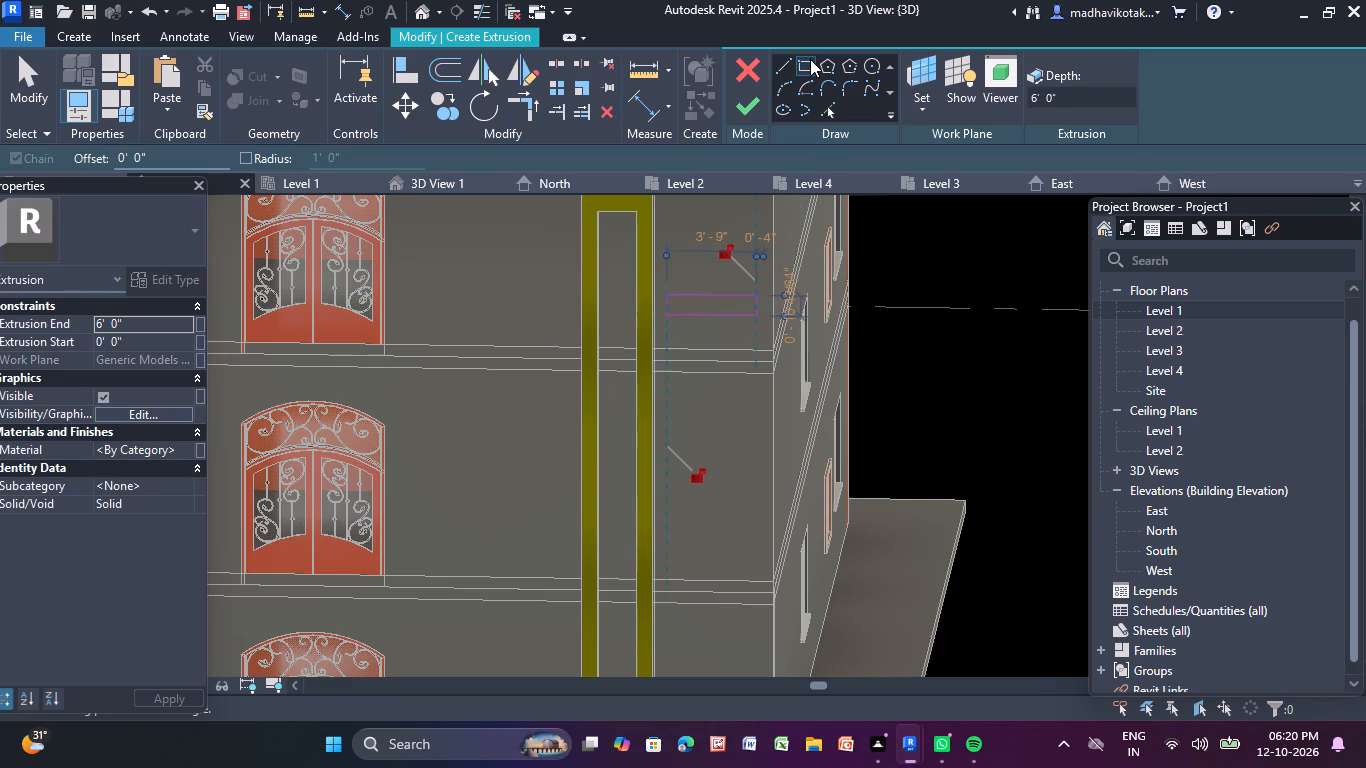
pyautogui.click(583, 304)
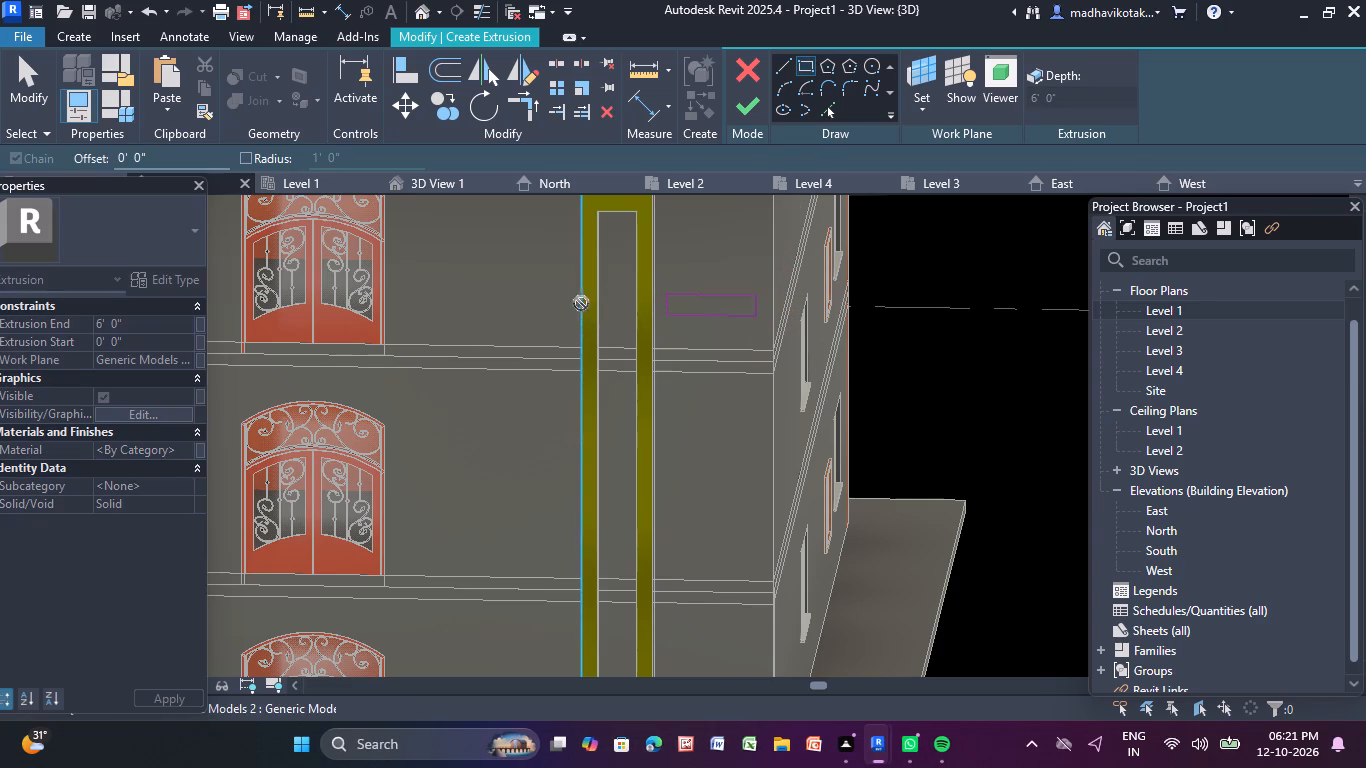
pyautogui.click(504, 327)
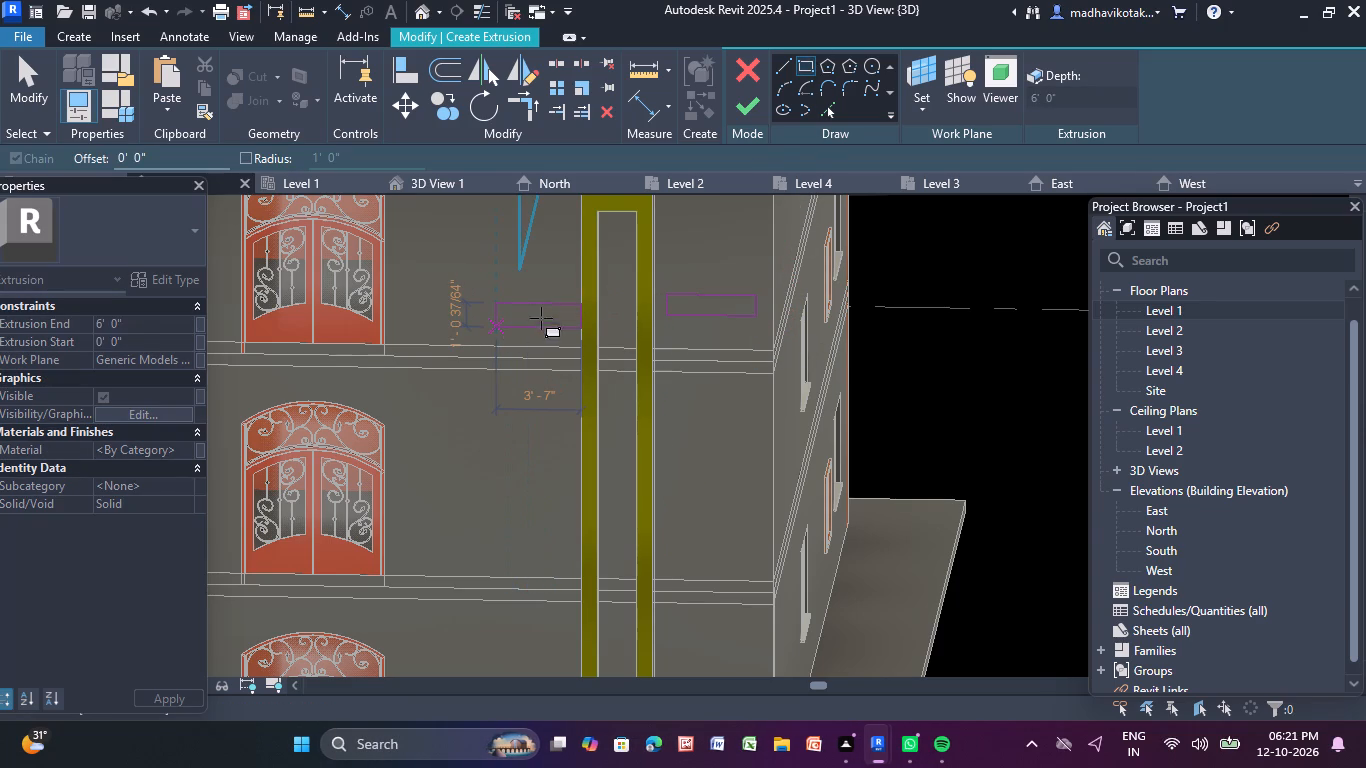
pyautogui.click(749, 112)
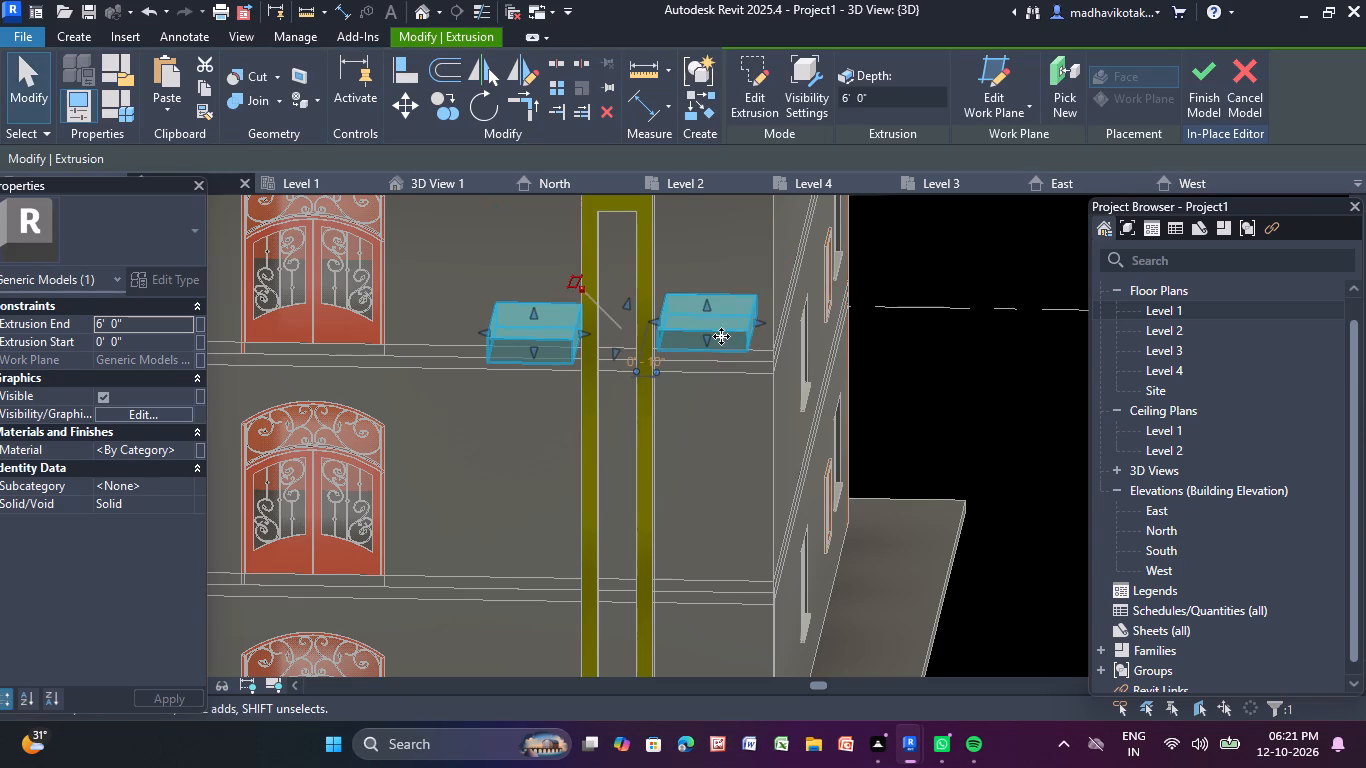
# Stretch the inner side faces of both extruded blocks towards each other so they run into the vertical strip.
pyautogui.scroll(5, 675, 326)
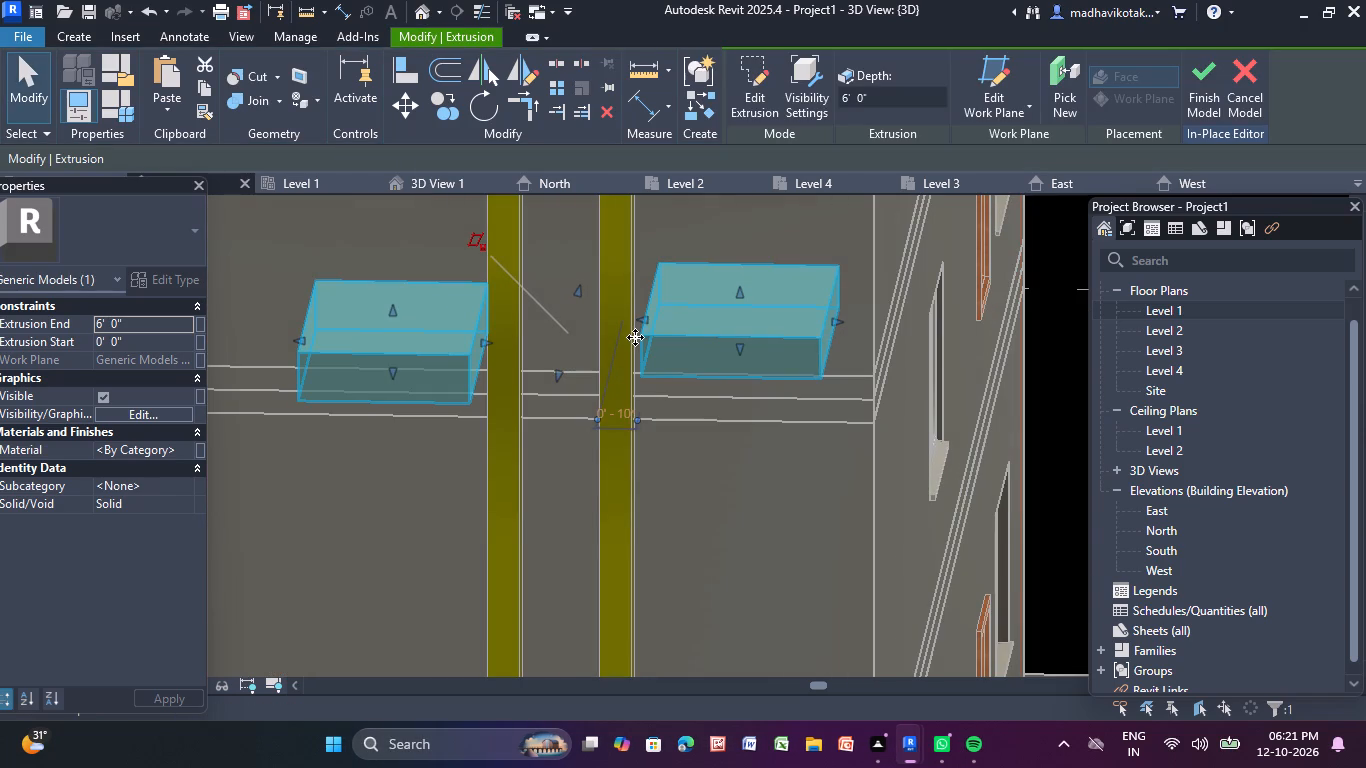
pyautogui.press('Escape')
pyautogui.click(657, 325)
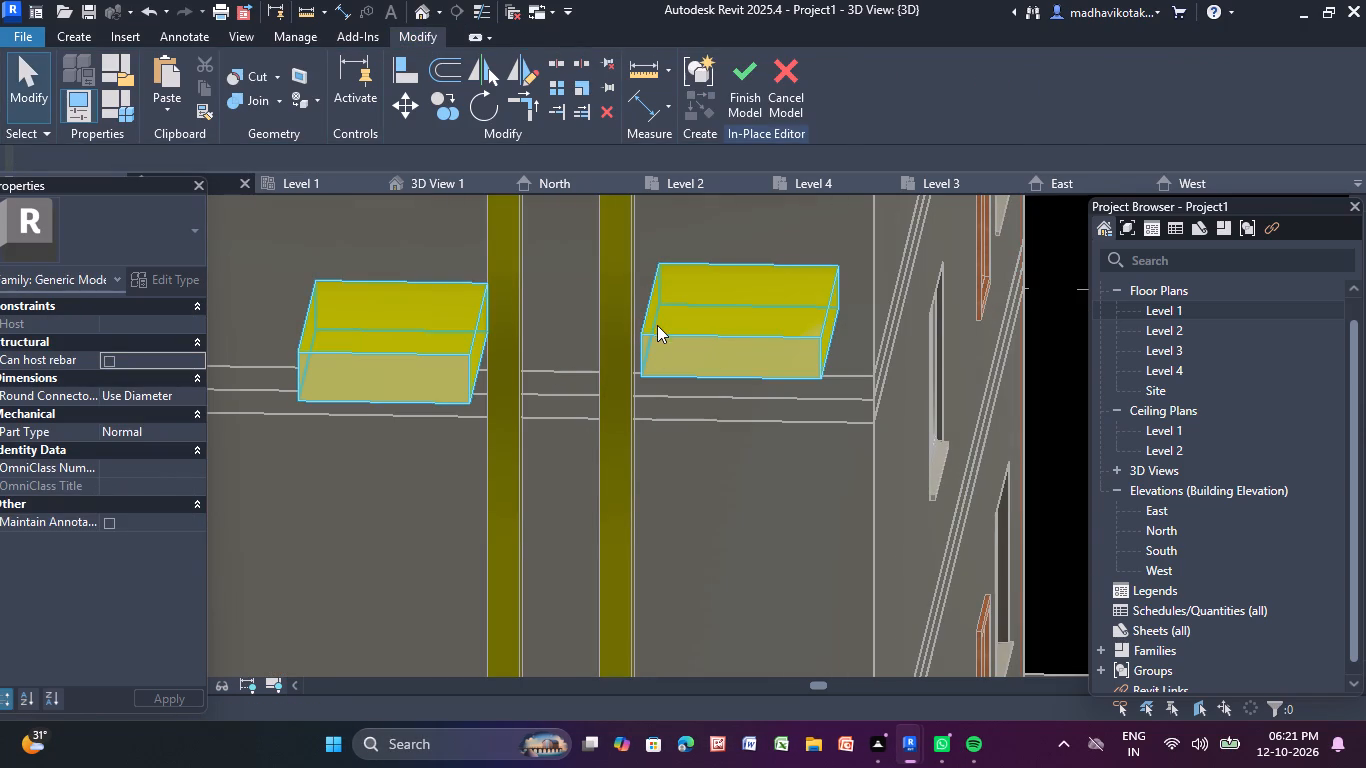
pyautogui.moveTo(641, 317); pyautogui.dragTo(628, 317)
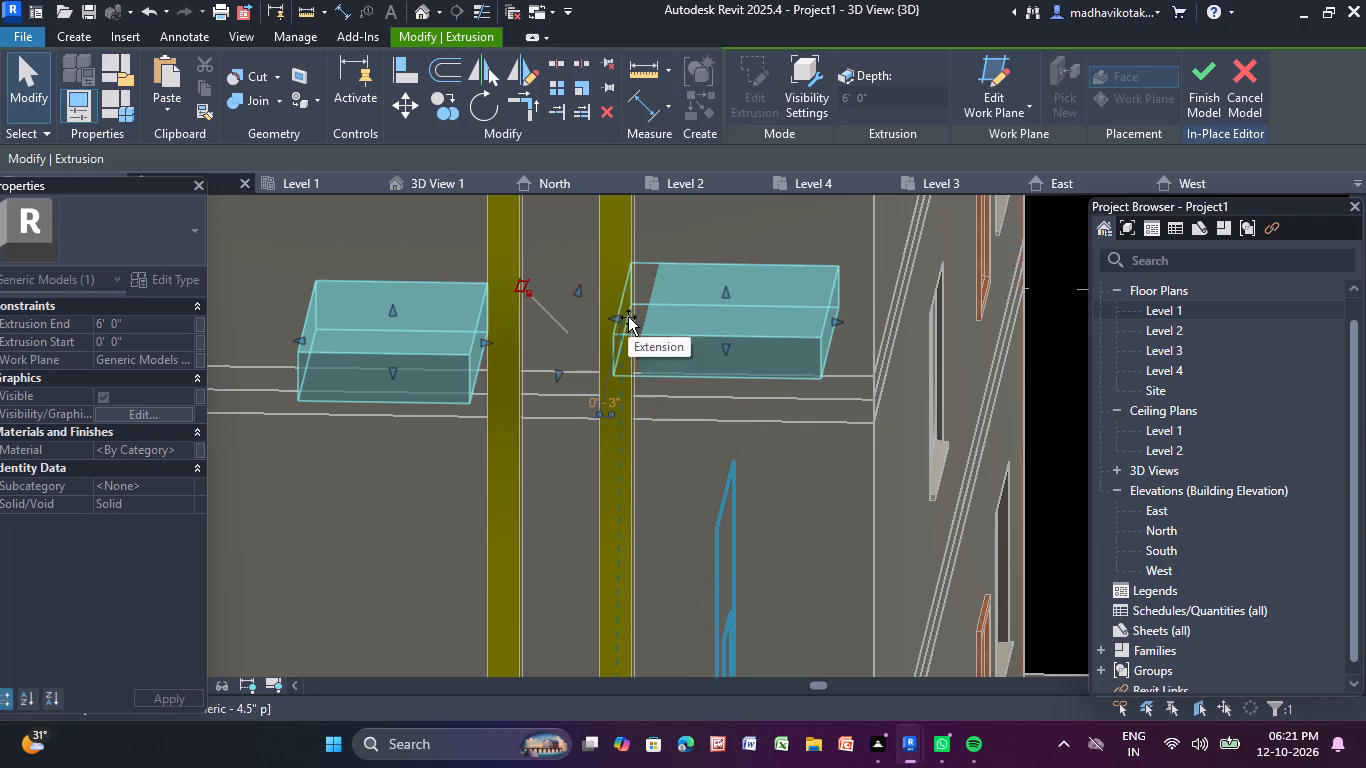
pyautogui.moveTo(628, 317); pyautogui.dragTo(630, 322)
pyautogui.moveTo(630, 322); pyautogui.dragTo(632, 321)
pyautogui.click(487, 342)
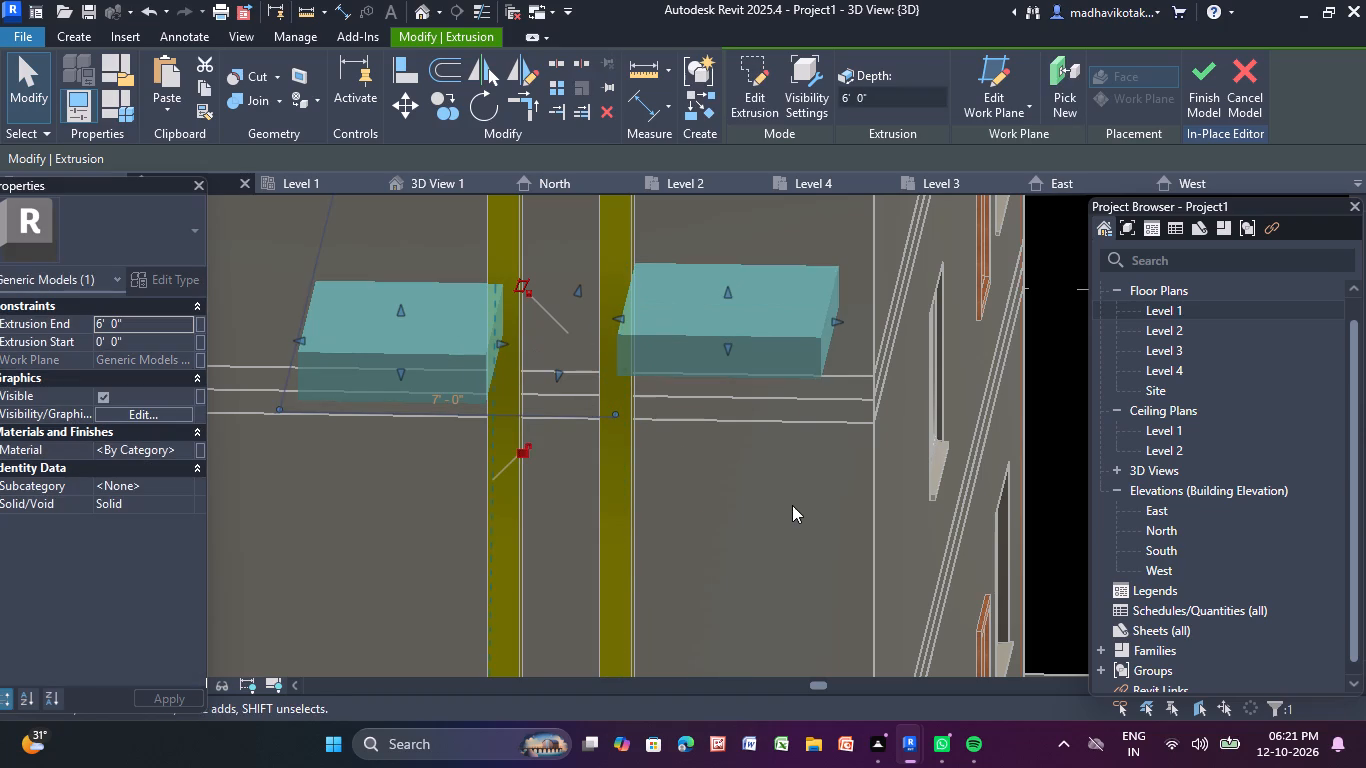
# Stretch the lower faces of both blocks down to the floor band between the middle and ground storeys.
pyautogui.scroll(-2, 792, 505)
pyautogui.moveTo(792, 502); pyautogui.dragTo(820, 335, button='middle')
pyautogui.moveTo(770, 223); pyautogui.dragTo(765, 573)
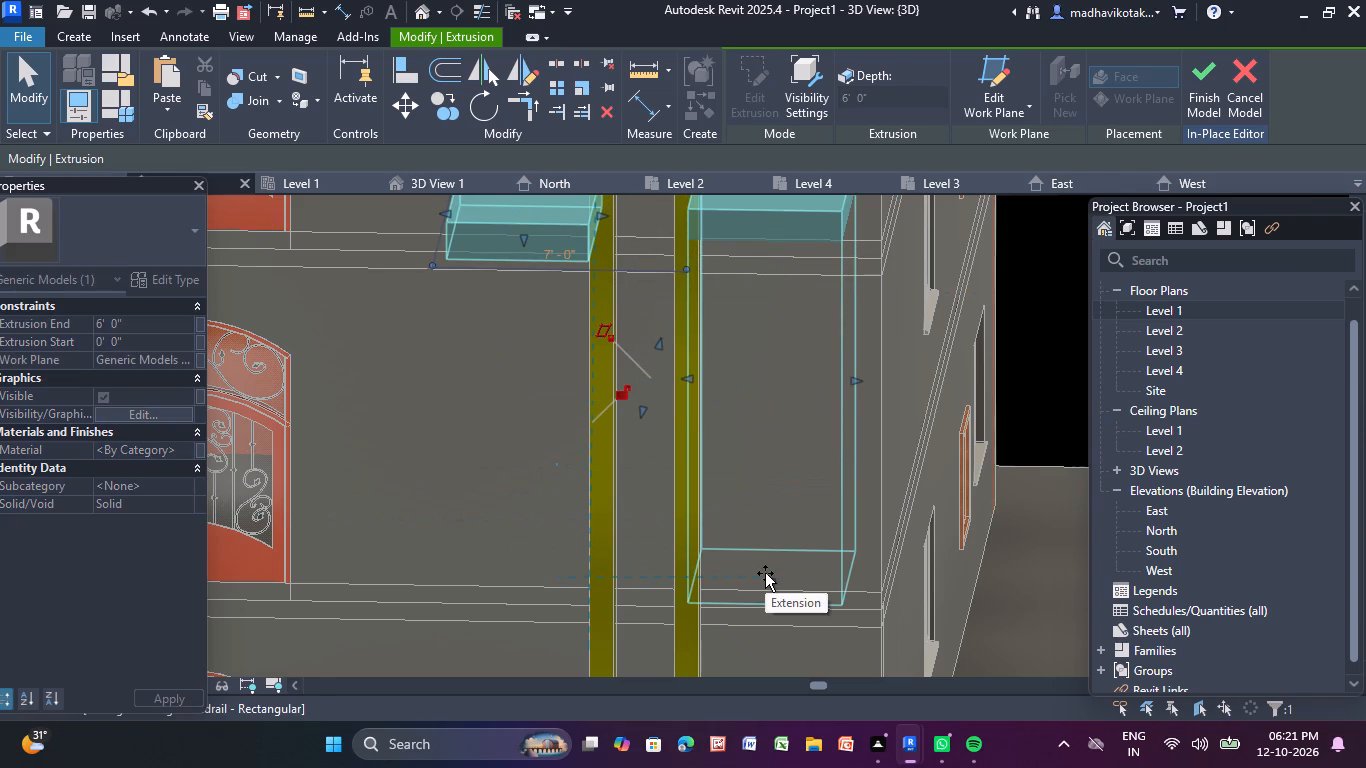
pyautogui.moveTo(765, 573); pyautogui.dragTo(765, 594)
pyautogui.scroll(-2, 786, 551)
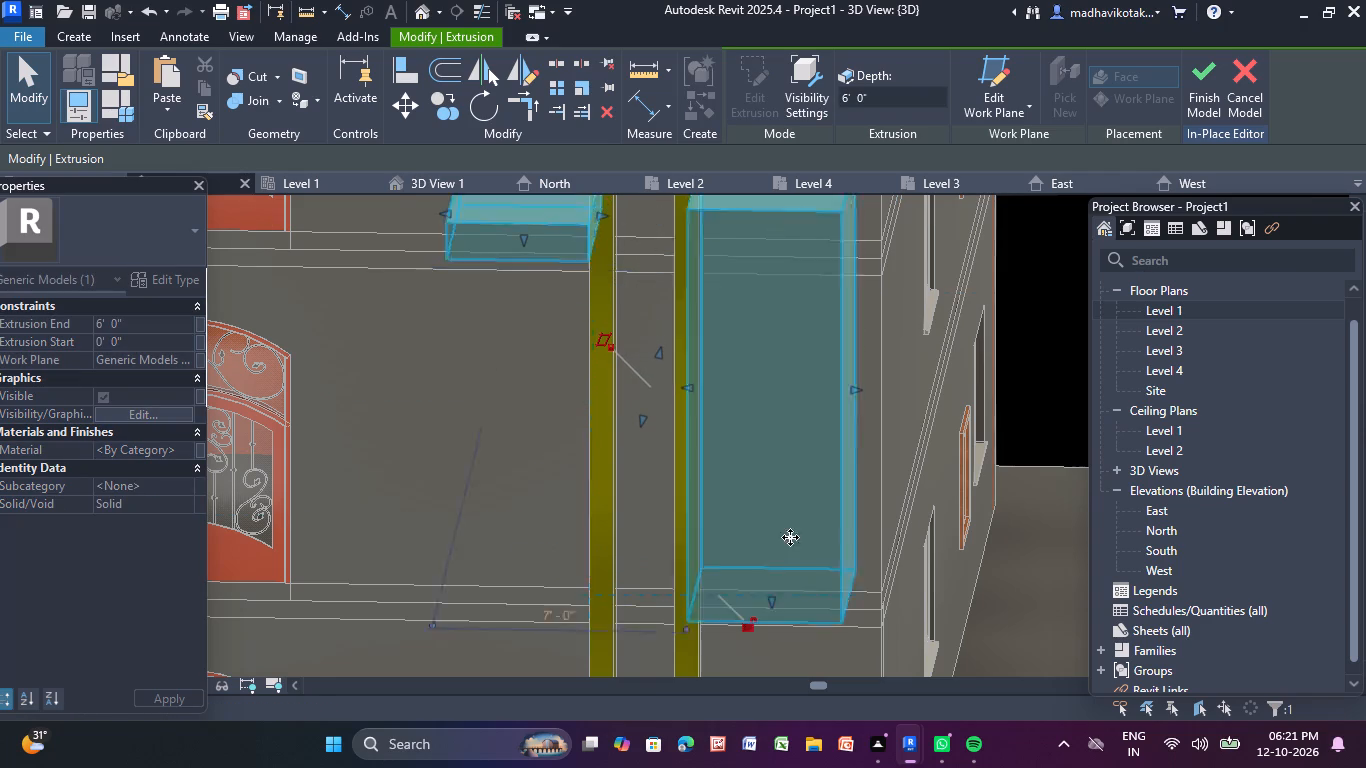
pyautogui.moveTo(795, 512); pyautogui.dragTo(814, 428, button='middle')
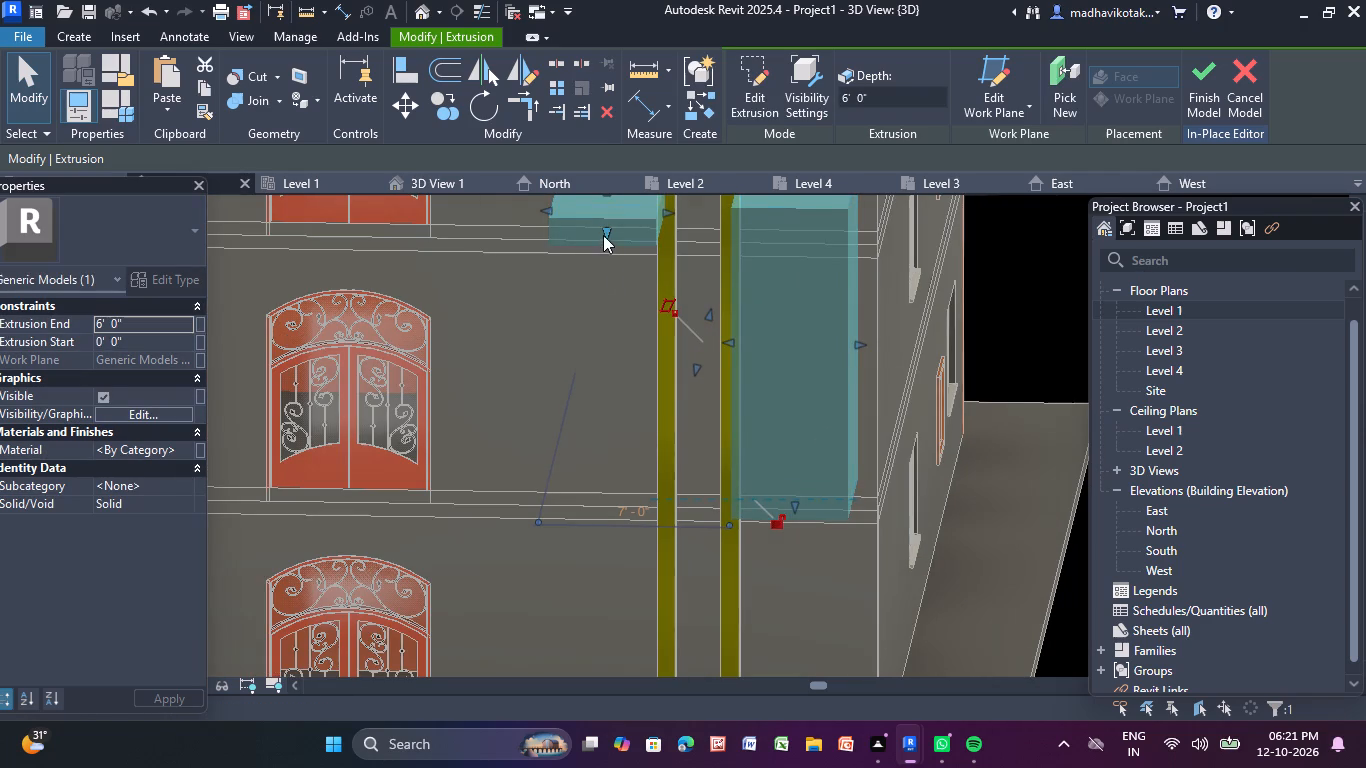
pyautogui.moveTo(603, 235); pyautogui.dragTo(558, 519)
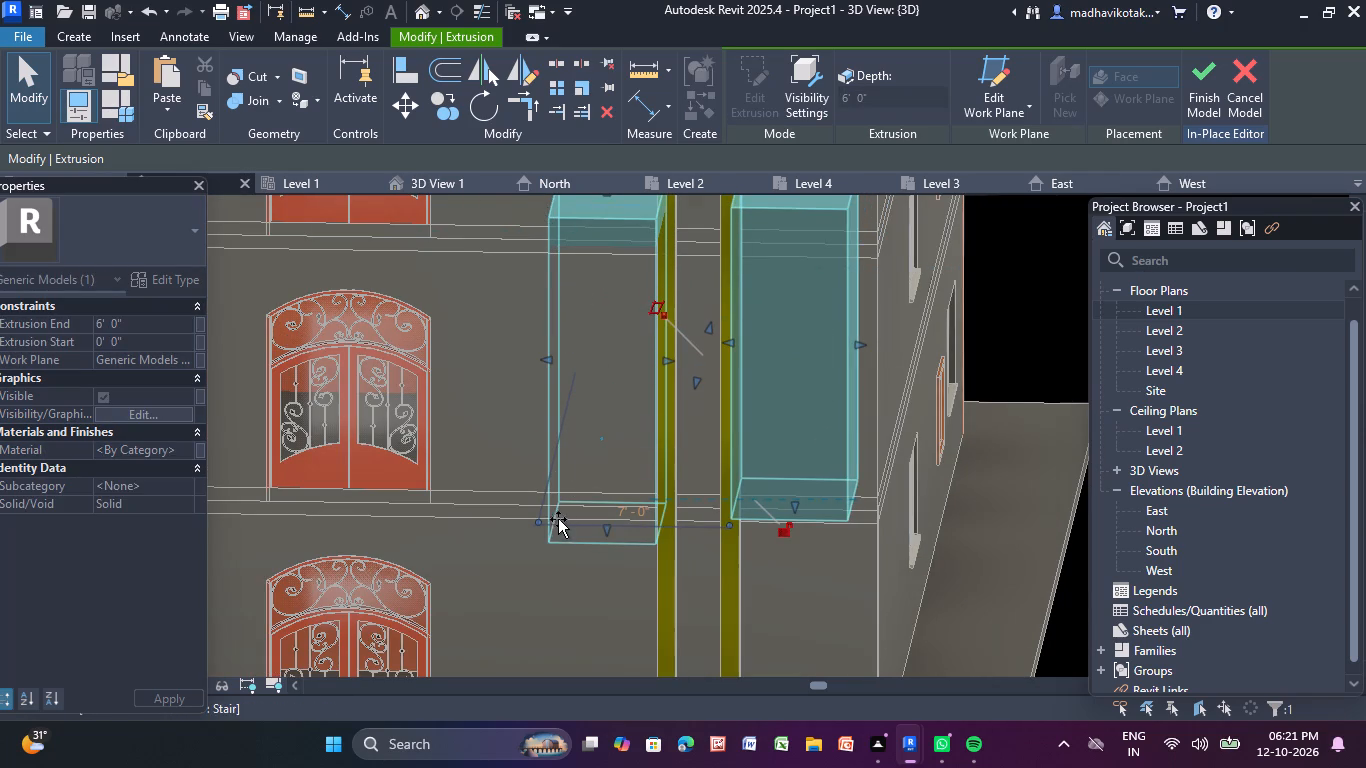
pyautogui.moveTo(558, 519); pyautogui.dragTo(556, 518)
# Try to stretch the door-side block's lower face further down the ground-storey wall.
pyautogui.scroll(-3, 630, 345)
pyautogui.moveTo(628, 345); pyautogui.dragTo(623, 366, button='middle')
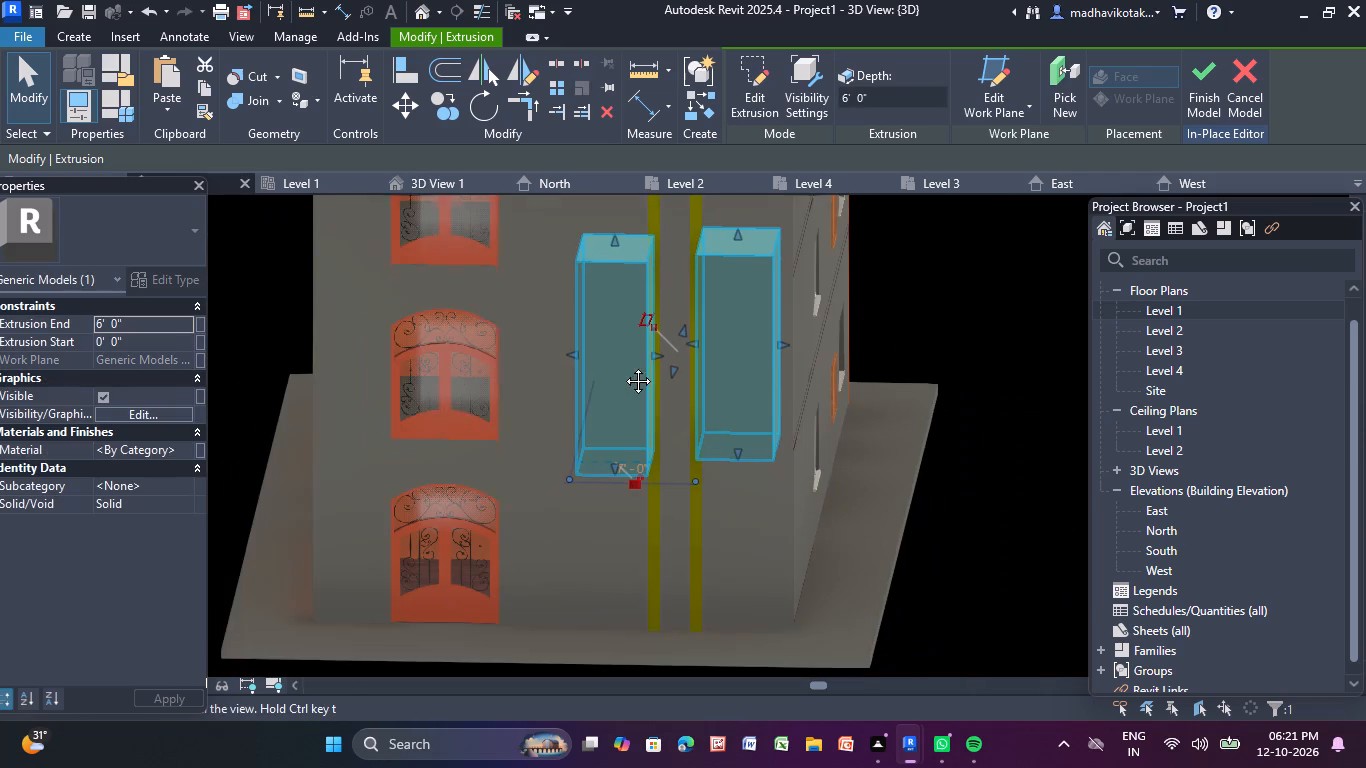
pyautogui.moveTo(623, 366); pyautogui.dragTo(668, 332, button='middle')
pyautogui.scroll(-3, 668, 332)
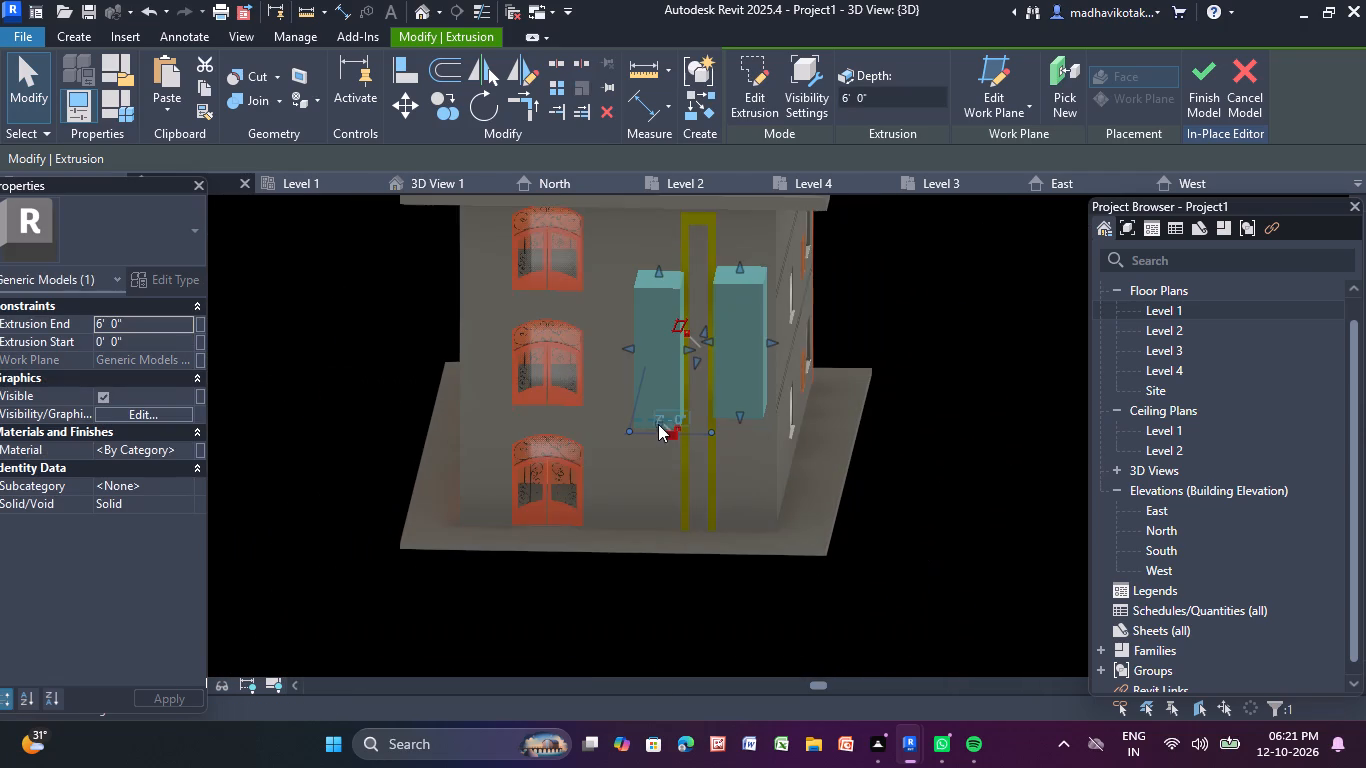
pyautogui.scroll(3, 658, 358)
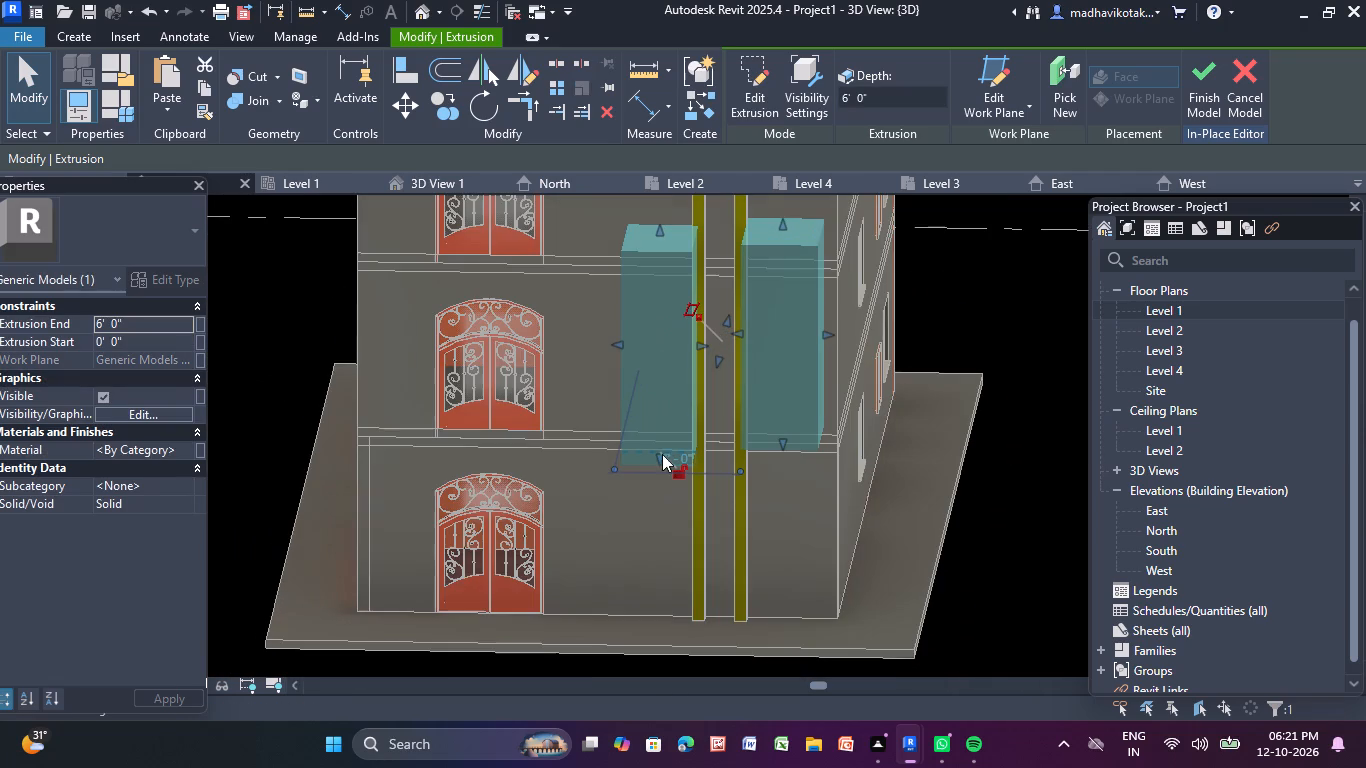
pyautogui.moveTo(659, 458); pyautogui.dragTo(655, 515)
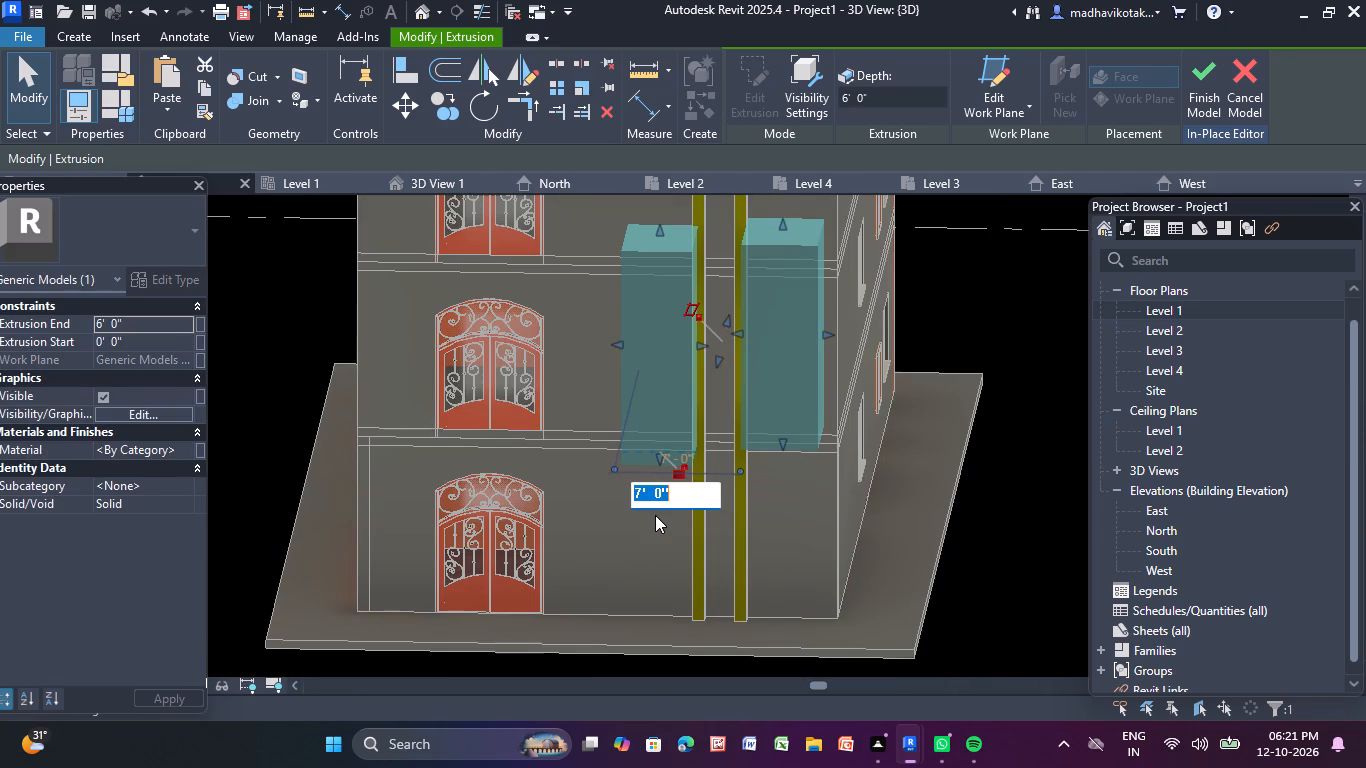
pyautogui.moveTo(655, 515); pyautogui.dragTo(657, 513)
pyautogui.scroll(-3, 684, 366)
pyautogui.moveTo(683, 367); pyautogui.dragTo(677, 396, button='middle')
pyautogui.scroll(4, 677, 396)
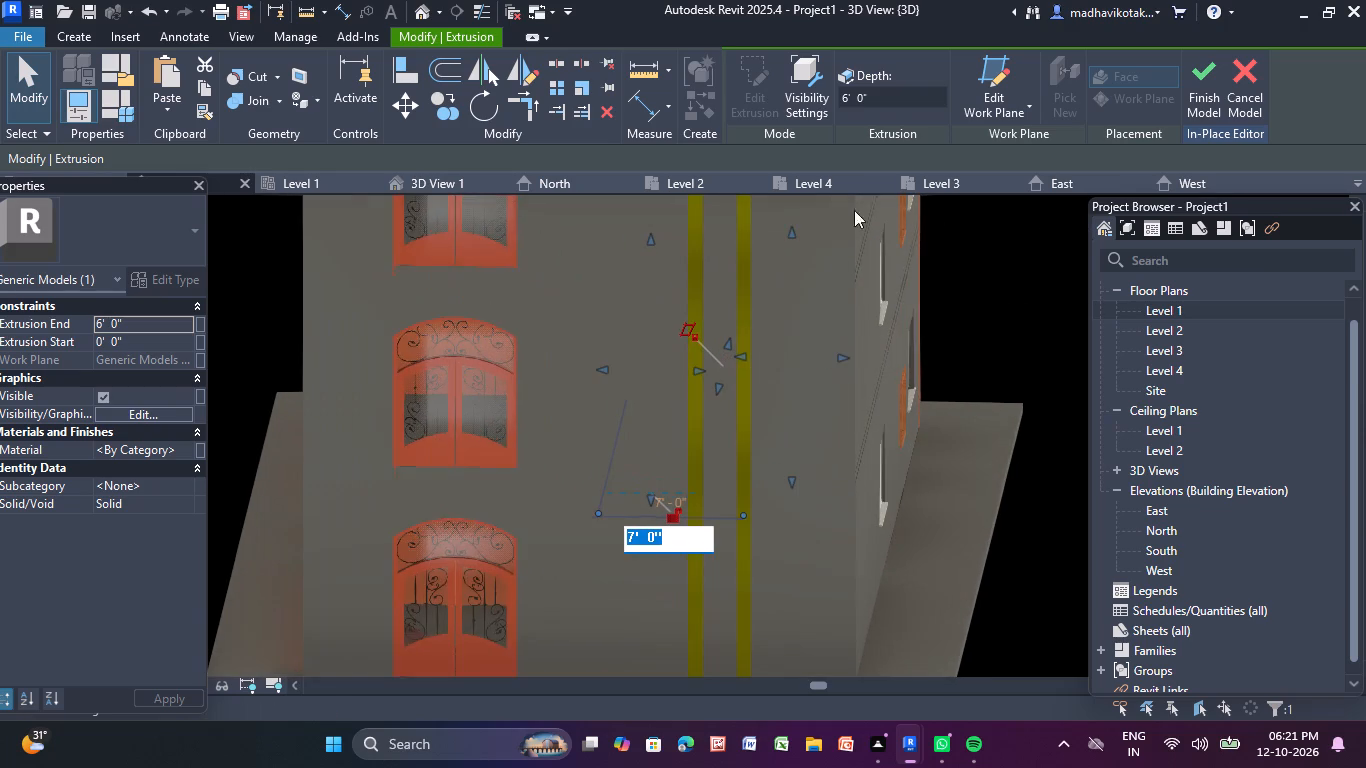
# Finish the in-place model containing the two blocks.
pyautogui.click(1206, 72)
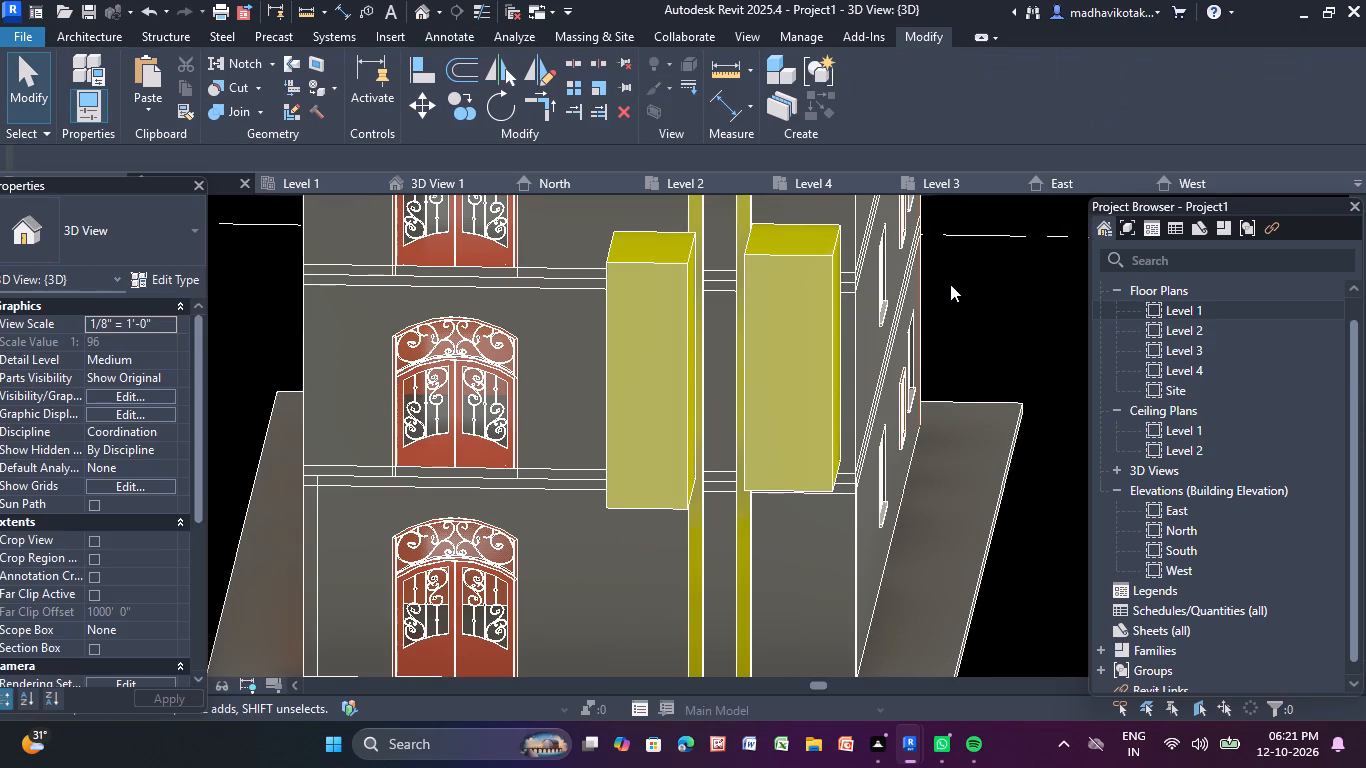
# Reopen the two-block model for in-place editing and start a void extrusion with the door-side block's front face as its work plane.
pyautogui.scroll(-4, 948, 284)
pyautogui.moveTo(948, 284); pyautogui.dragTo(903, 345, button='middle')
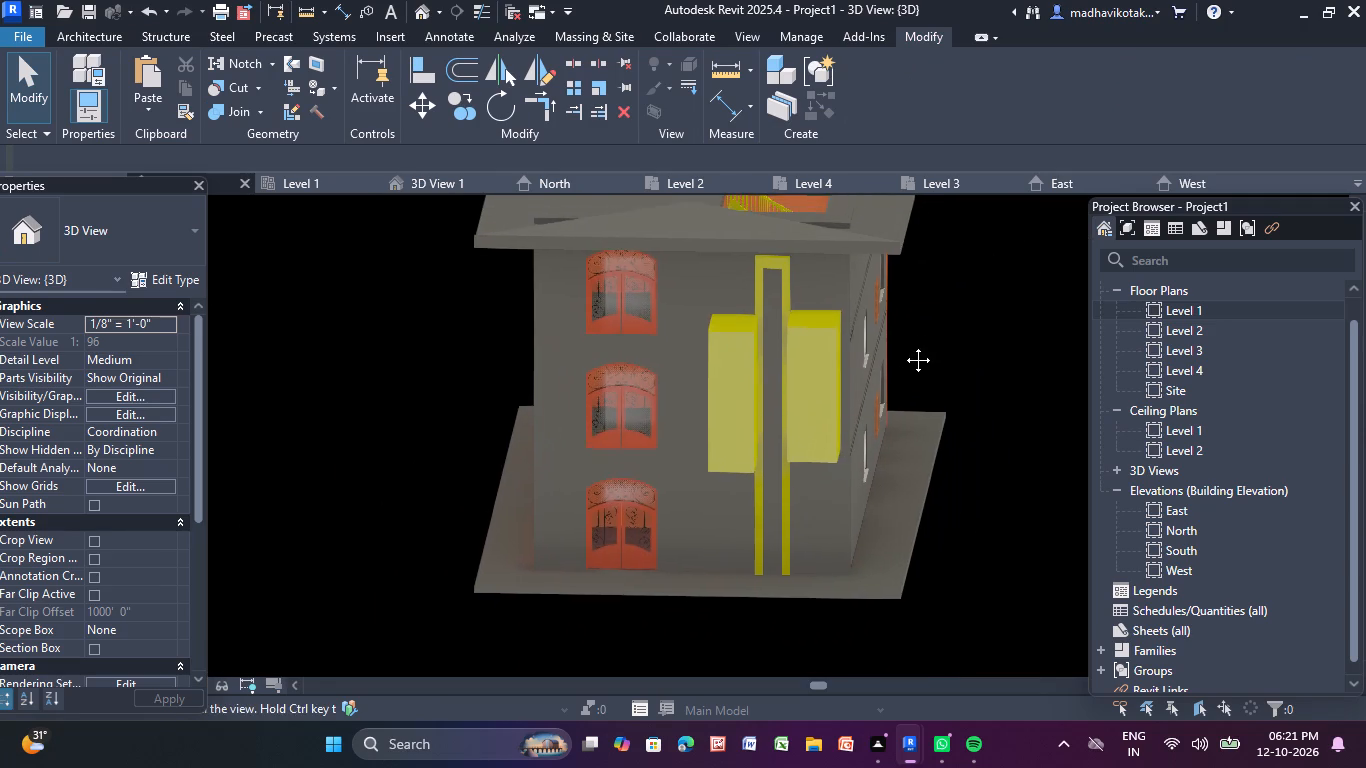
pyautogui.moveTo(903, 345); pyautogui.dragTo(901, 345, button='middle')
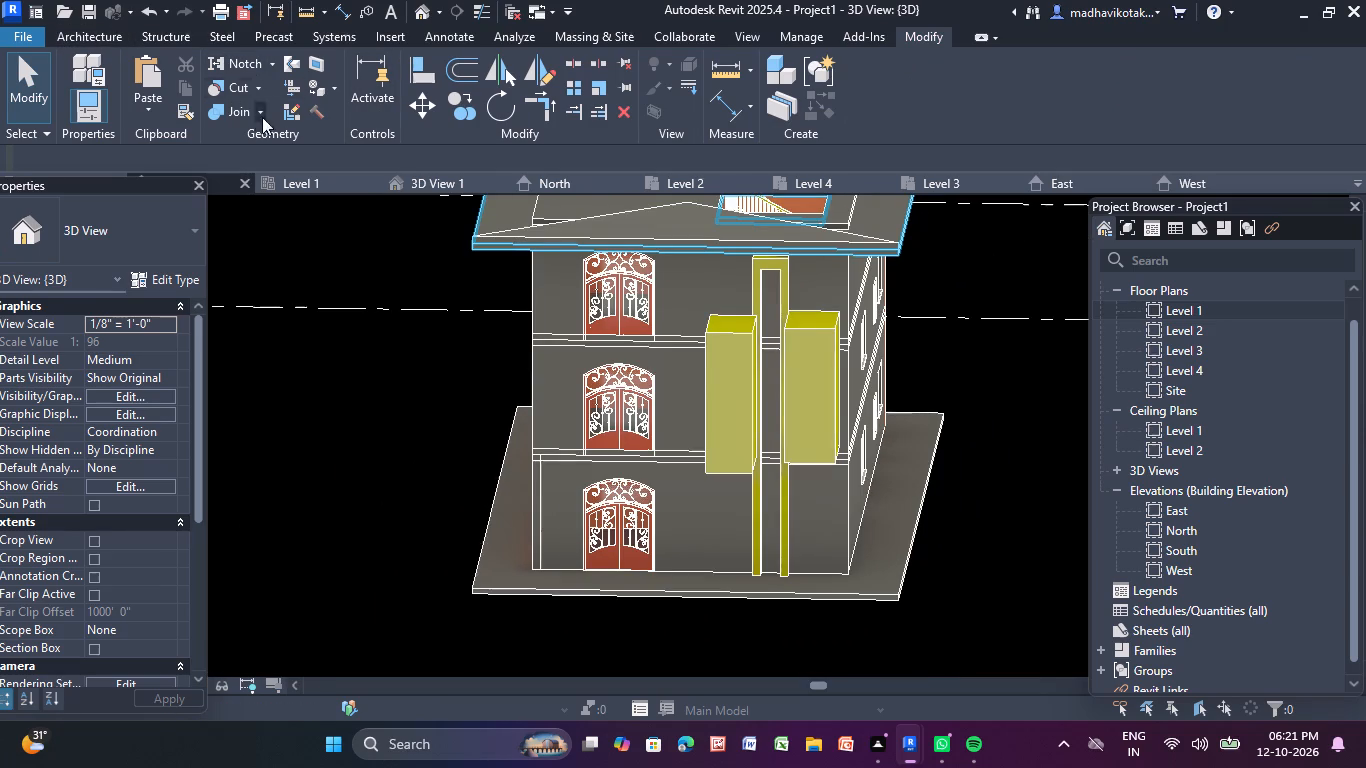
pyautogui.click(733, 353)
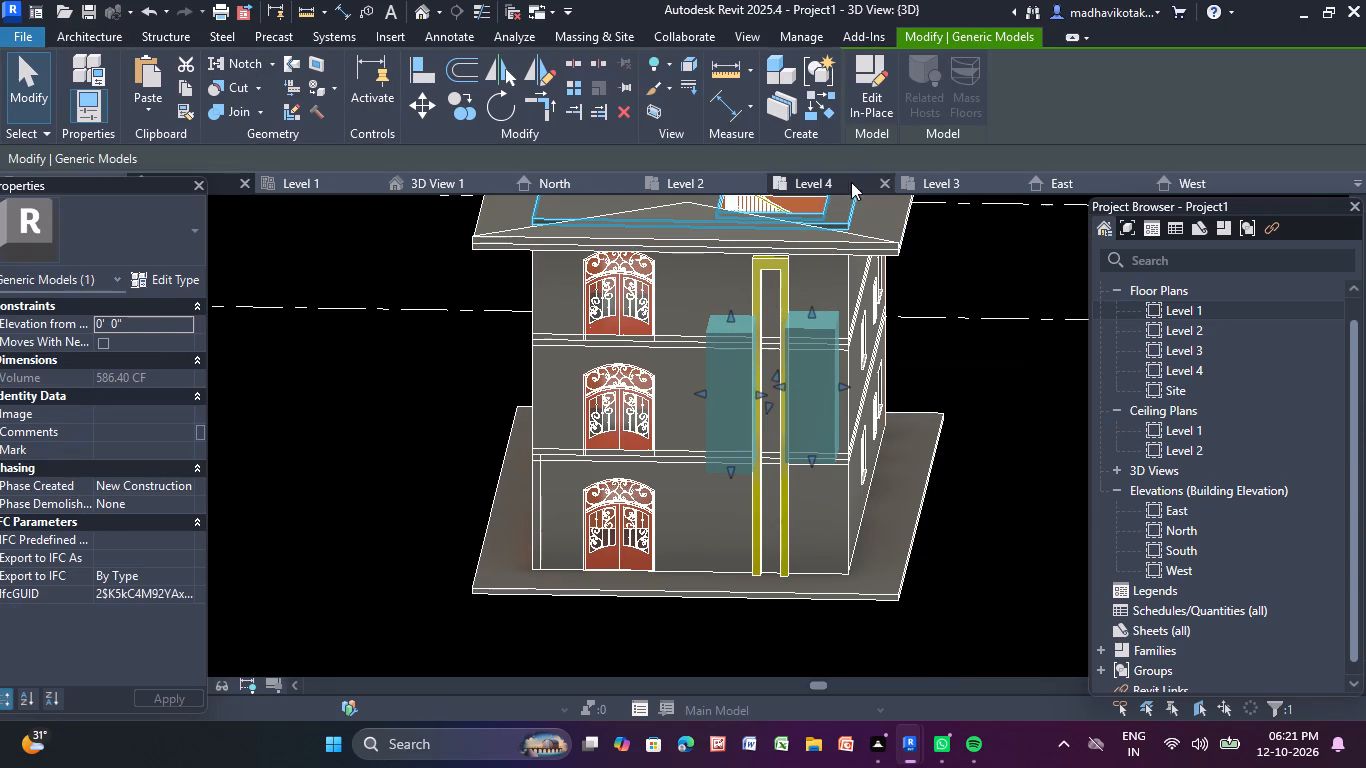
pyautogui.click(873, 100)
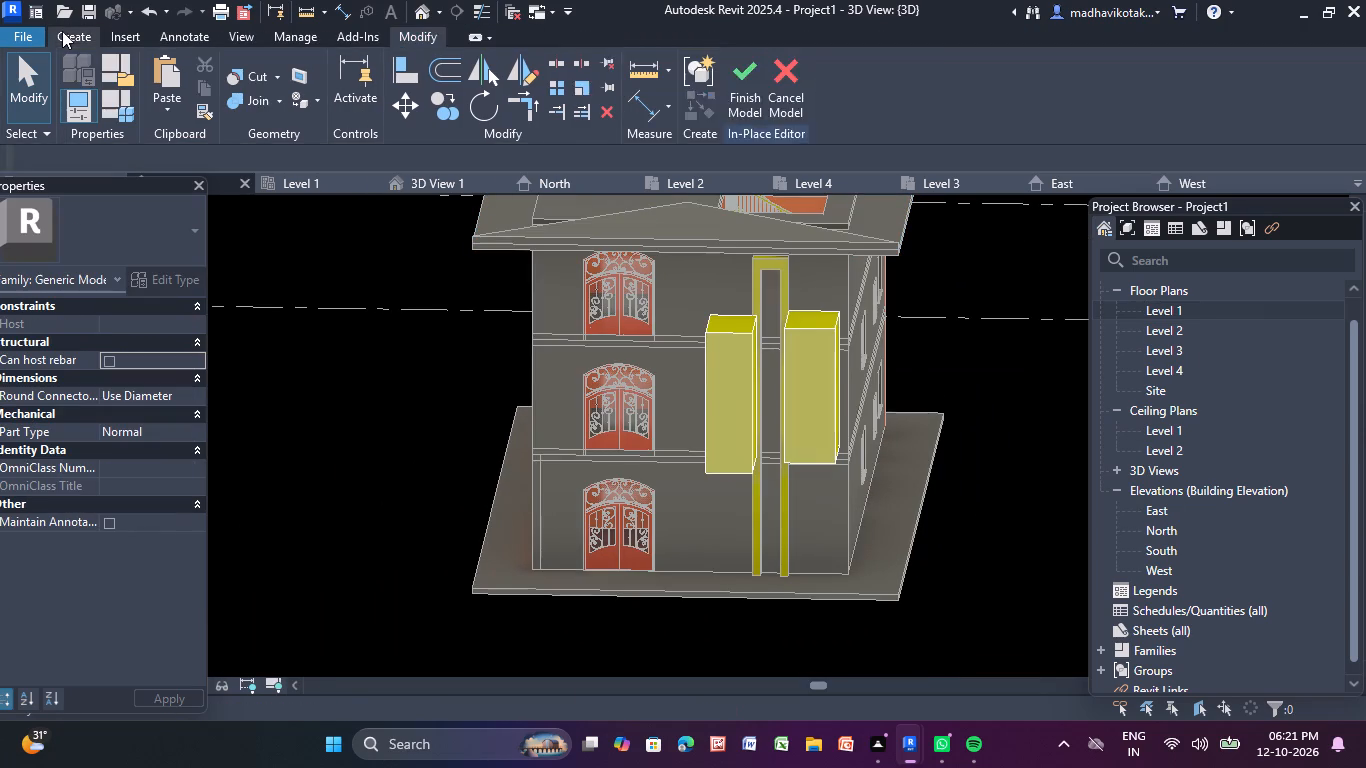
pyautogui.click(62, 31)
pyautogui.click(377, 72)
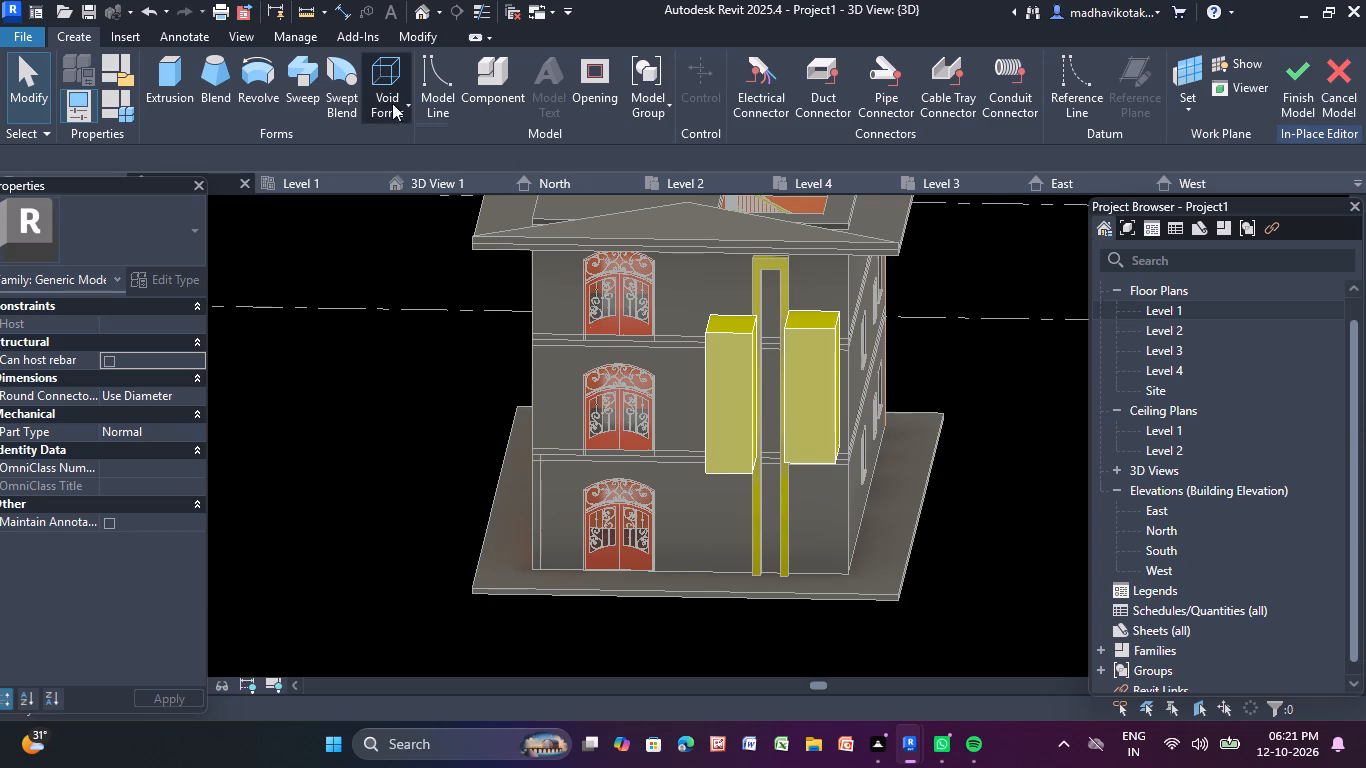
pyautogui.click(412, 147)
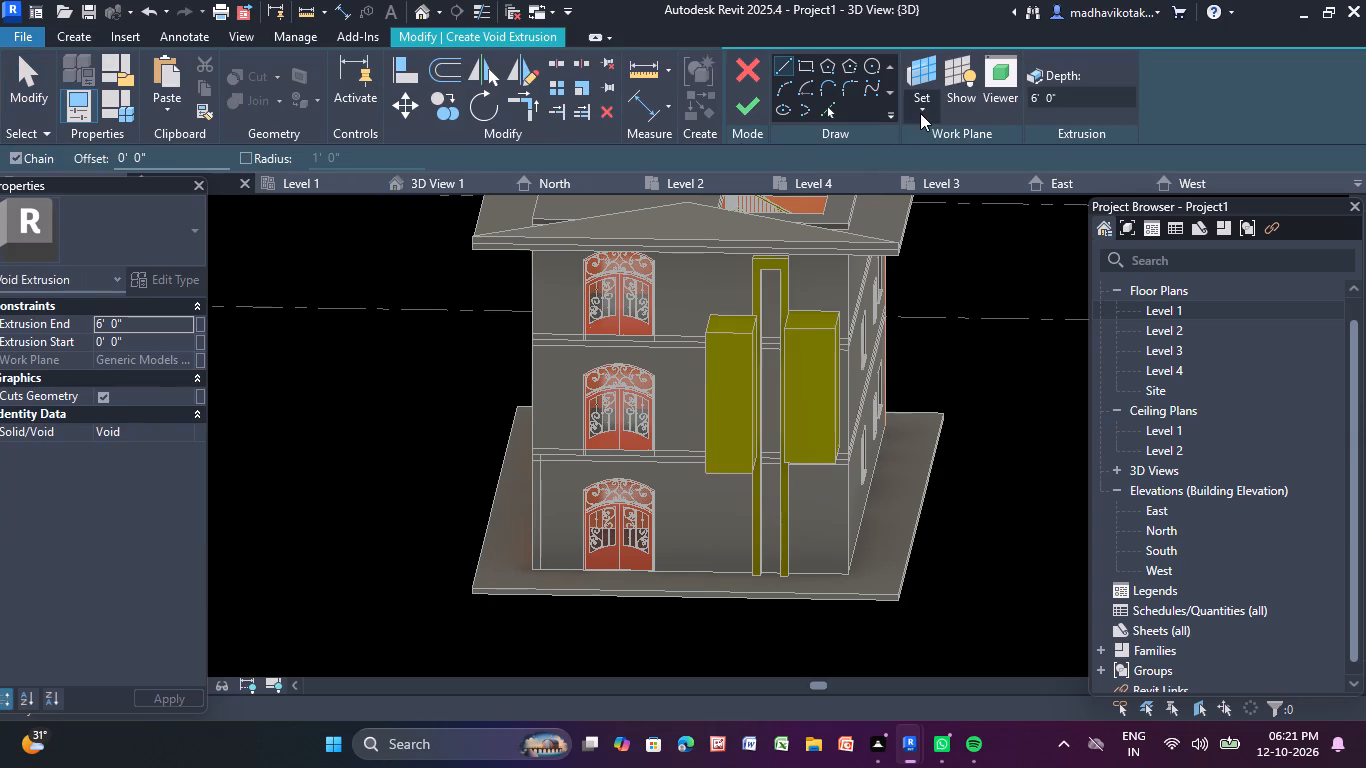
pyautogui.click(920, 112)
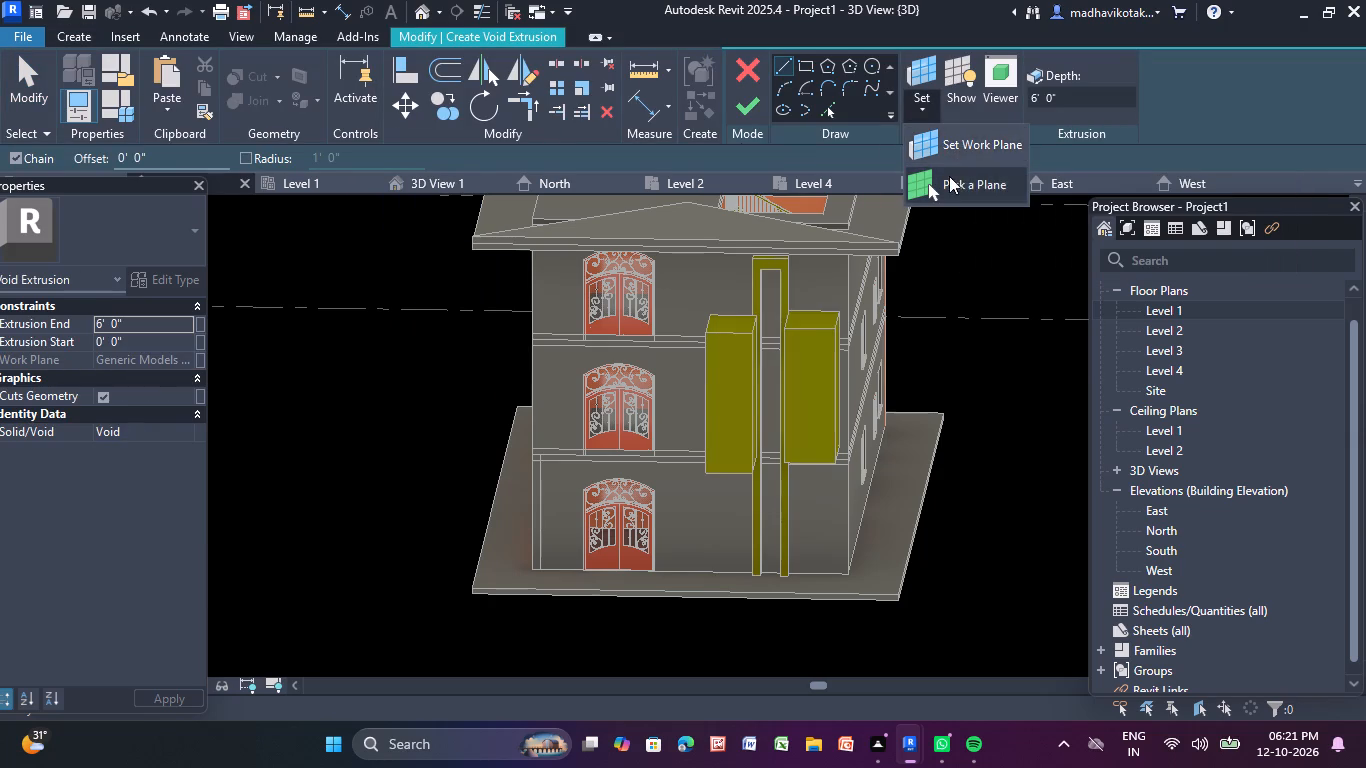
pyautogui.click(952, 176)
pyautogui.click(733, 344)
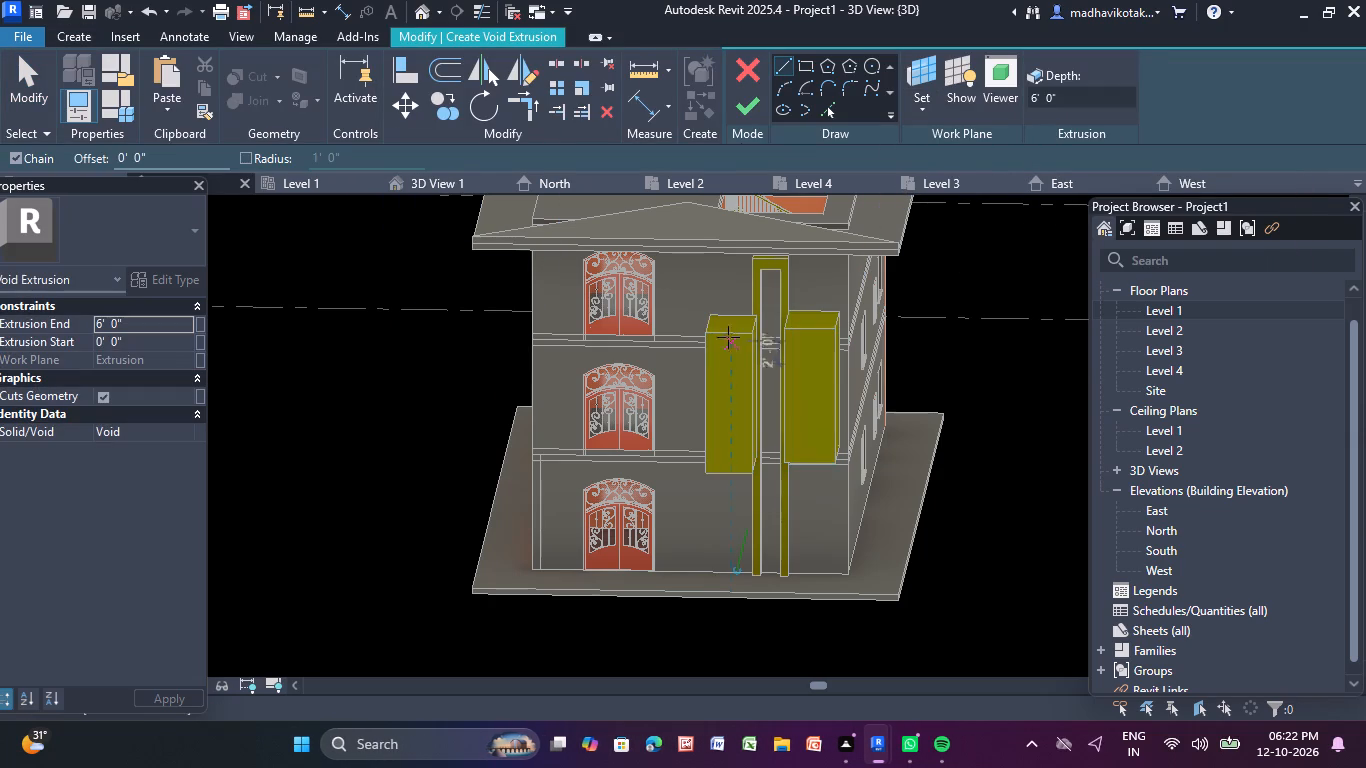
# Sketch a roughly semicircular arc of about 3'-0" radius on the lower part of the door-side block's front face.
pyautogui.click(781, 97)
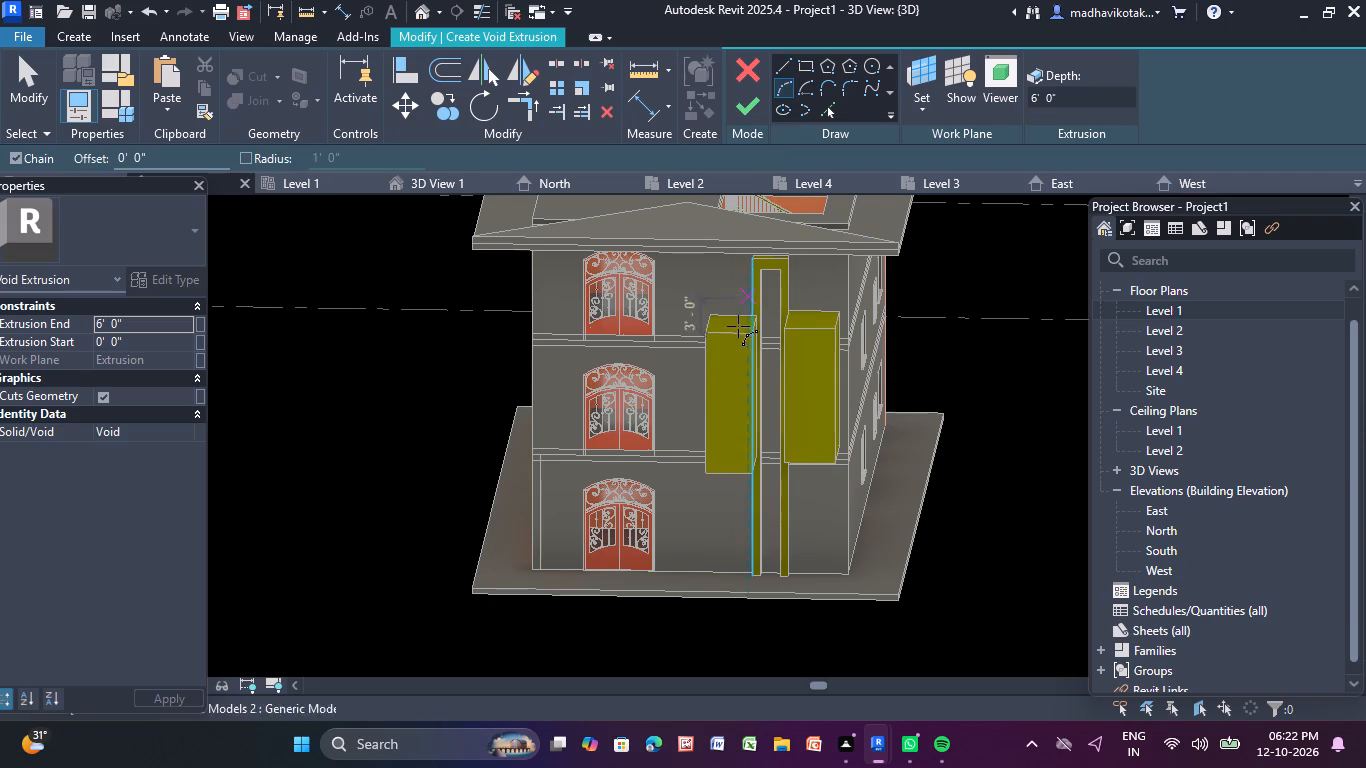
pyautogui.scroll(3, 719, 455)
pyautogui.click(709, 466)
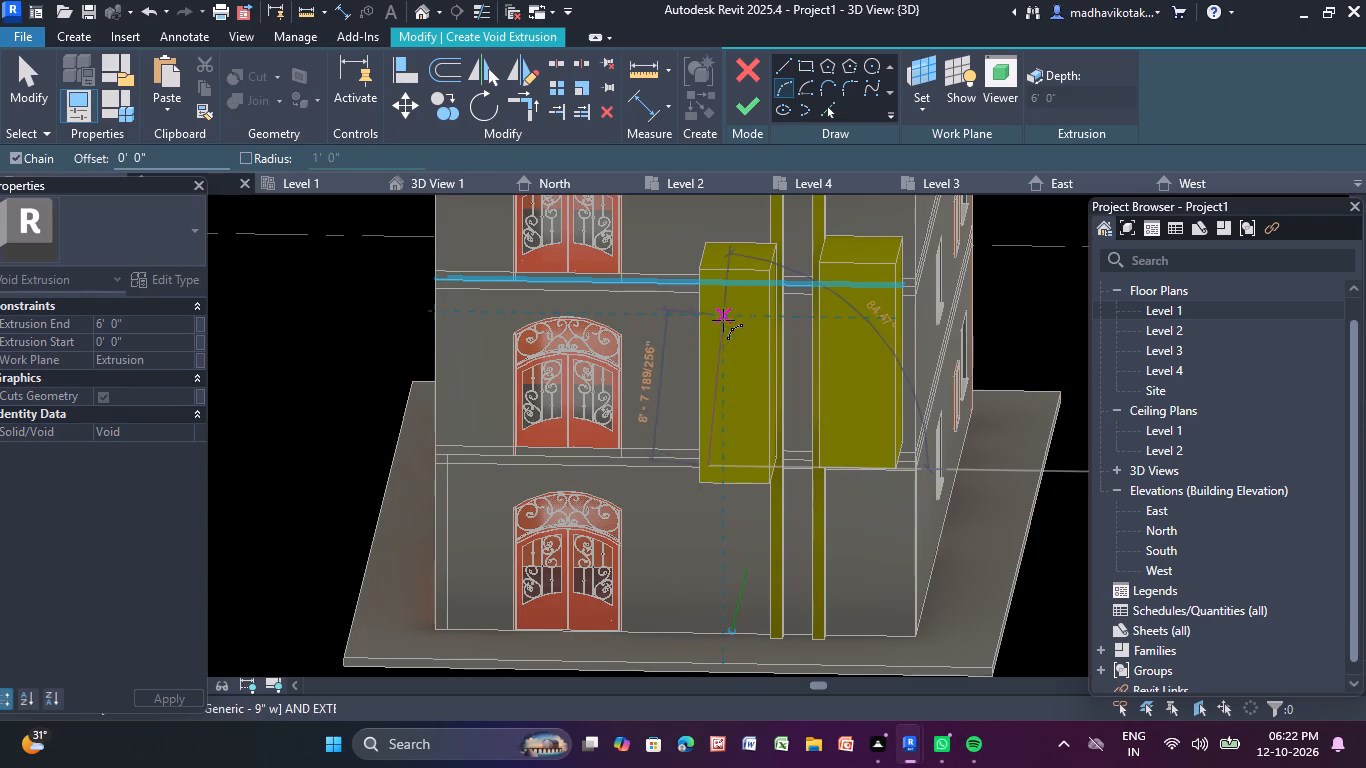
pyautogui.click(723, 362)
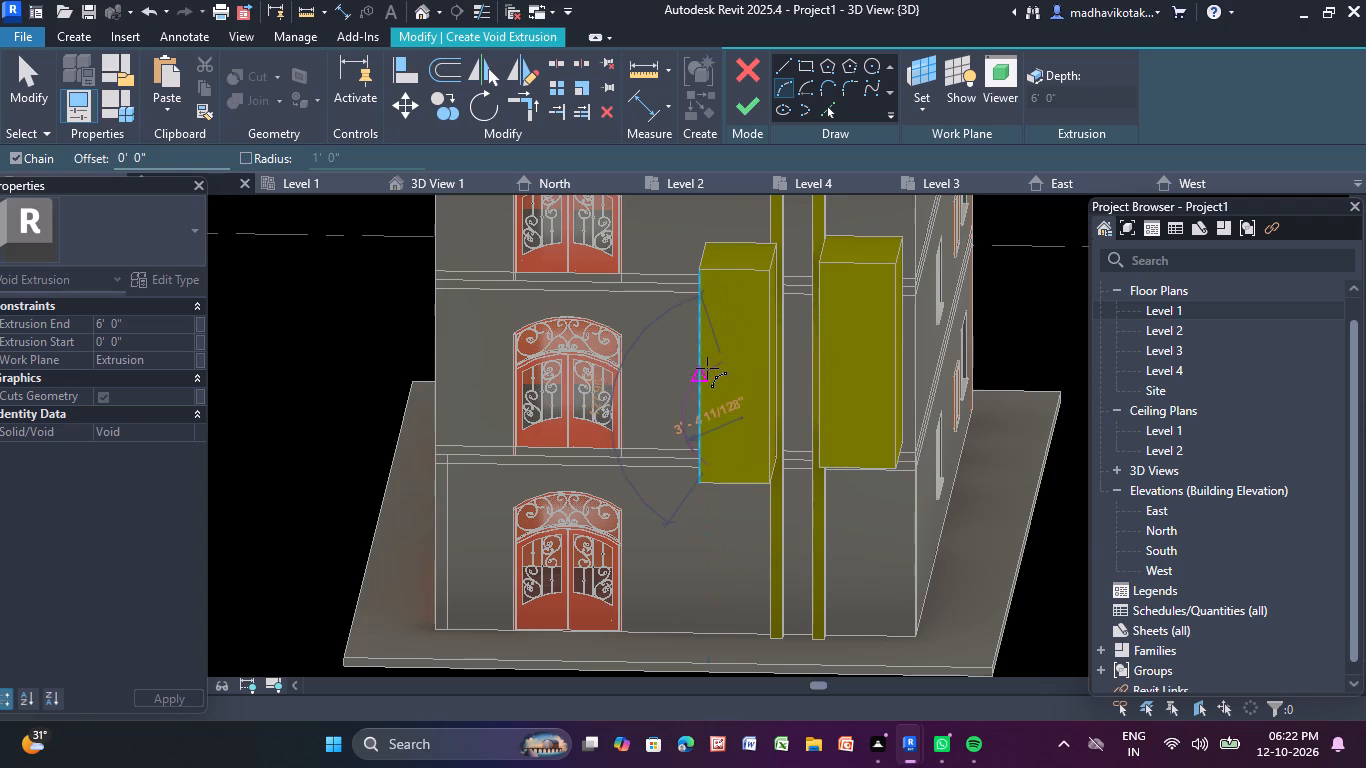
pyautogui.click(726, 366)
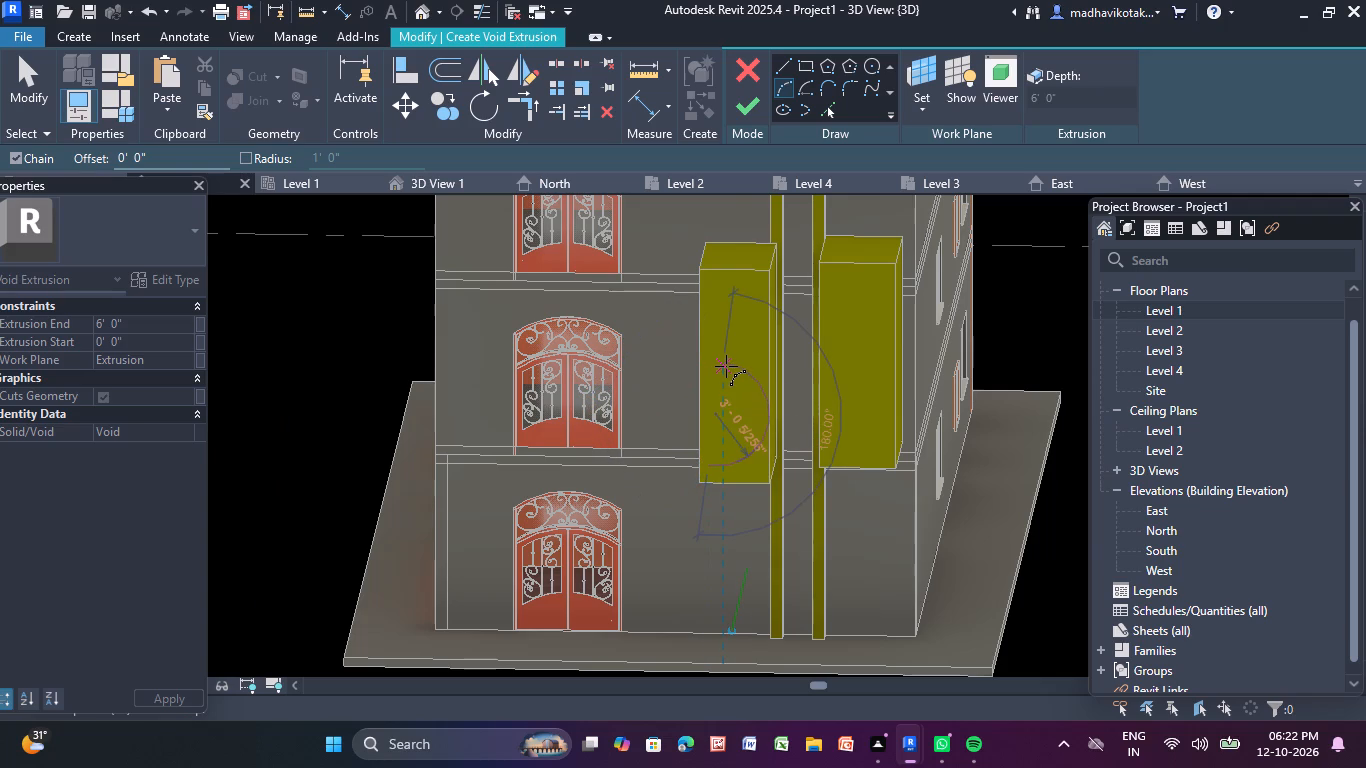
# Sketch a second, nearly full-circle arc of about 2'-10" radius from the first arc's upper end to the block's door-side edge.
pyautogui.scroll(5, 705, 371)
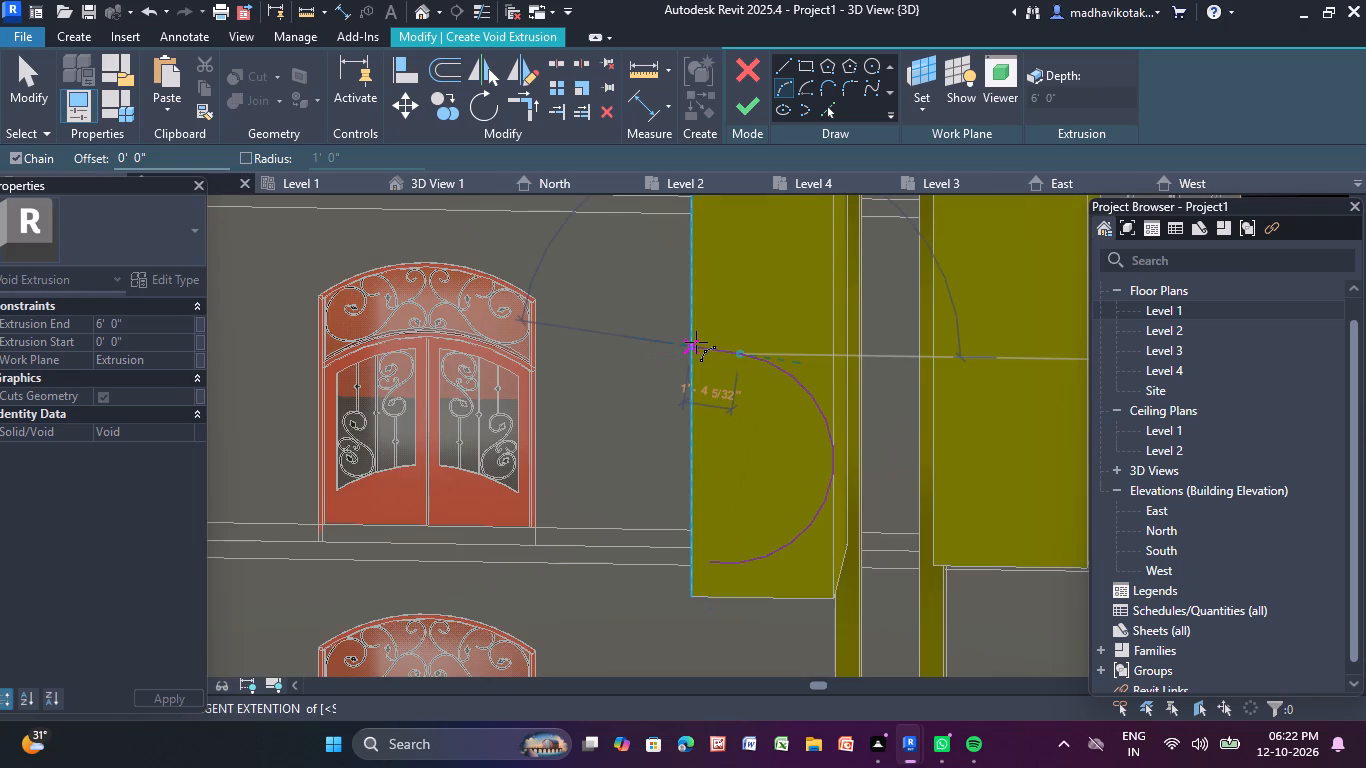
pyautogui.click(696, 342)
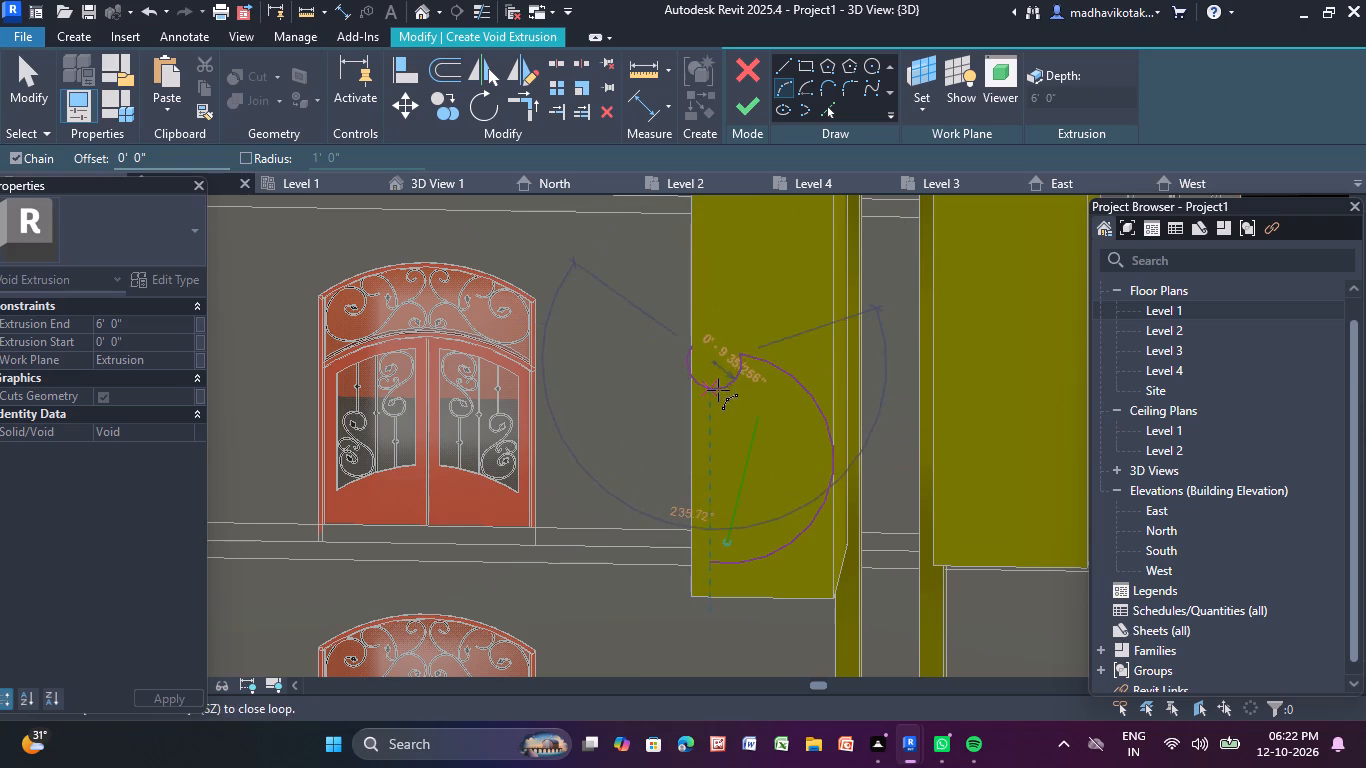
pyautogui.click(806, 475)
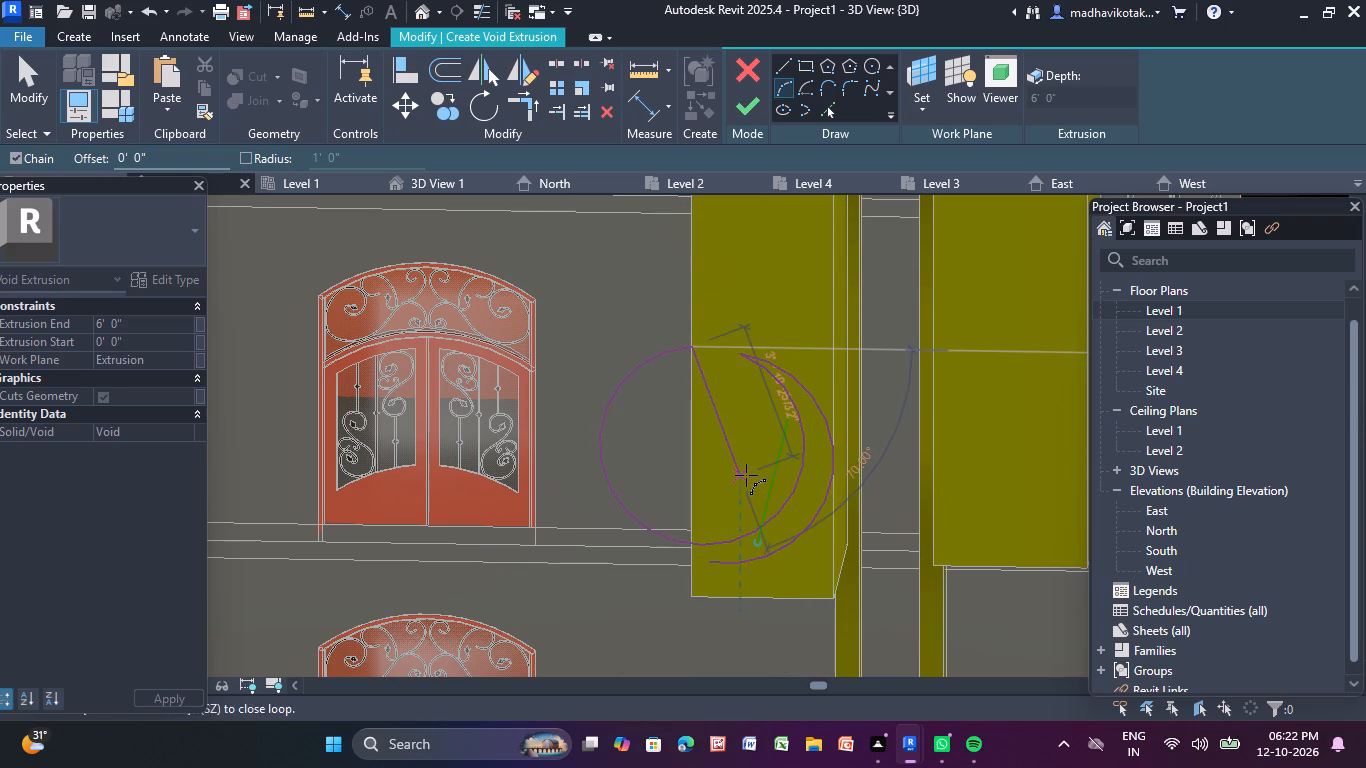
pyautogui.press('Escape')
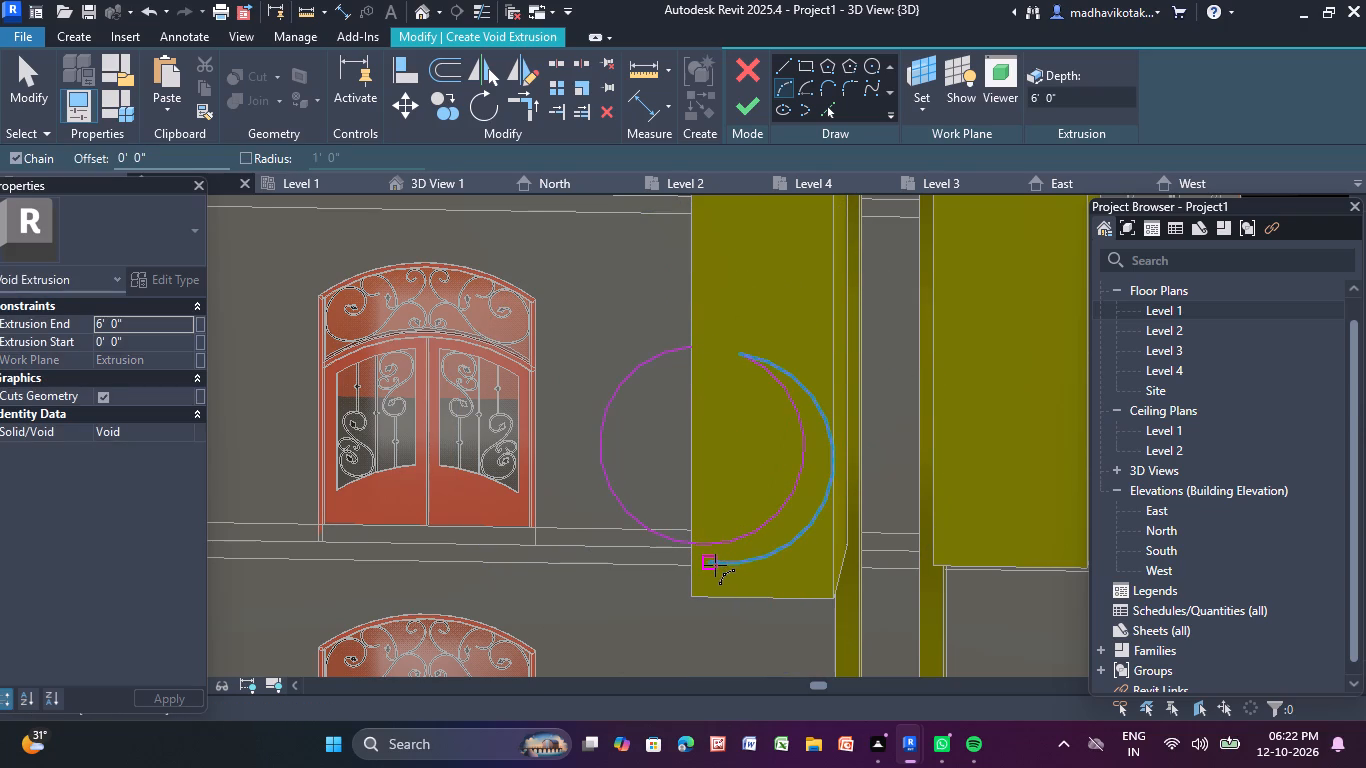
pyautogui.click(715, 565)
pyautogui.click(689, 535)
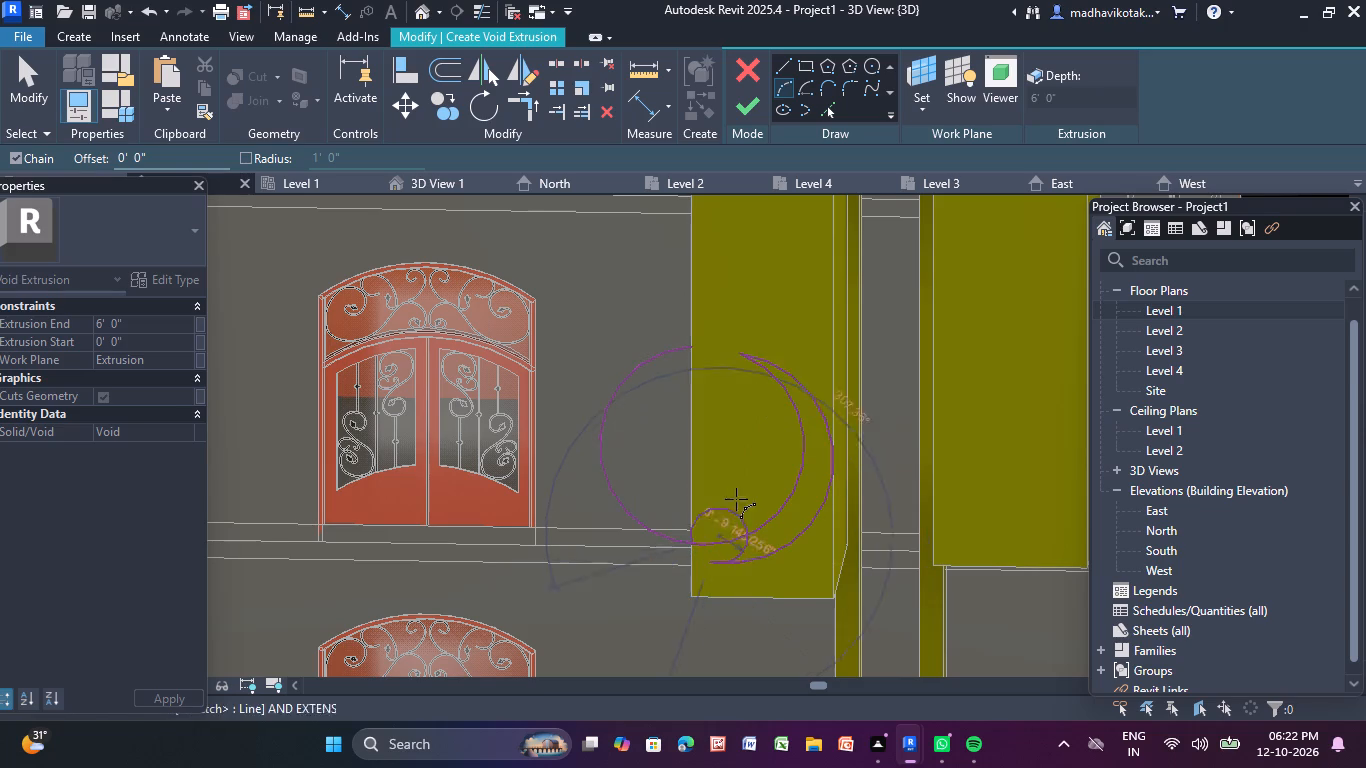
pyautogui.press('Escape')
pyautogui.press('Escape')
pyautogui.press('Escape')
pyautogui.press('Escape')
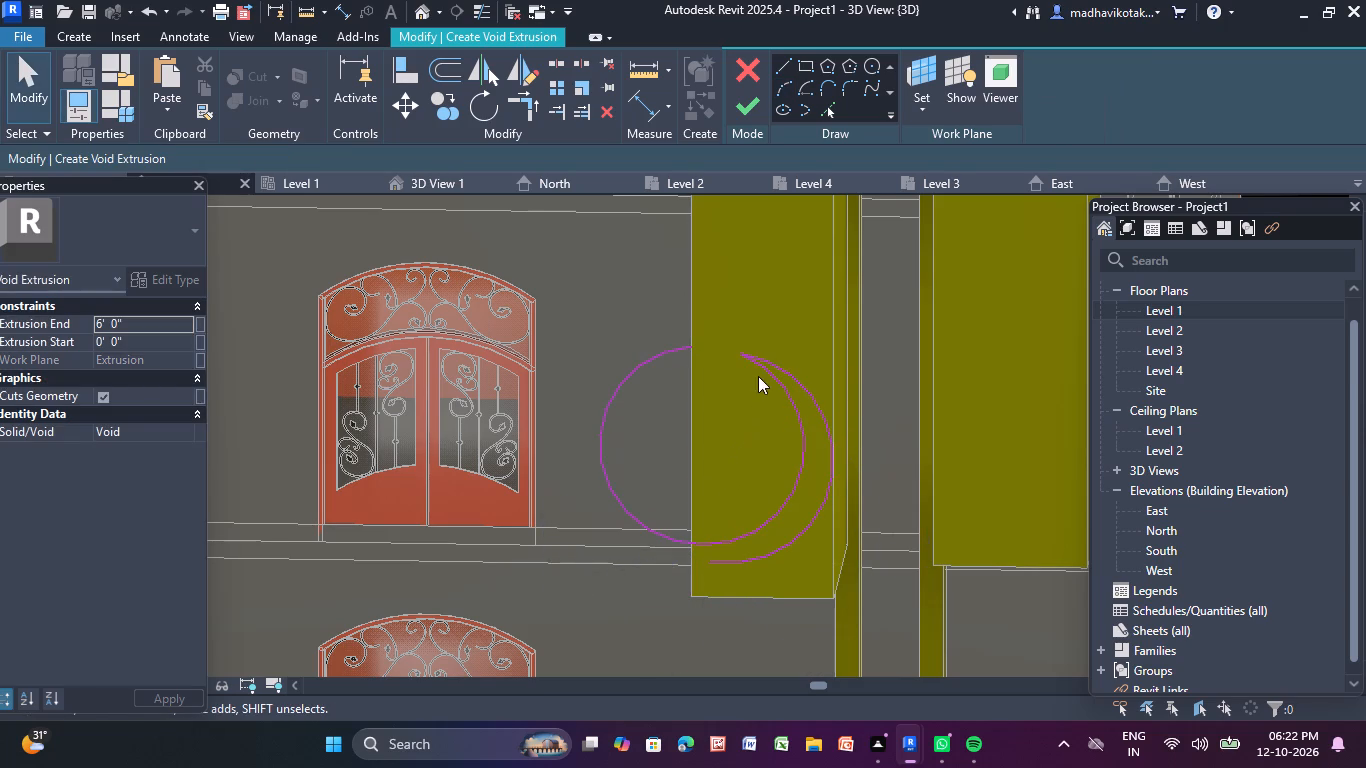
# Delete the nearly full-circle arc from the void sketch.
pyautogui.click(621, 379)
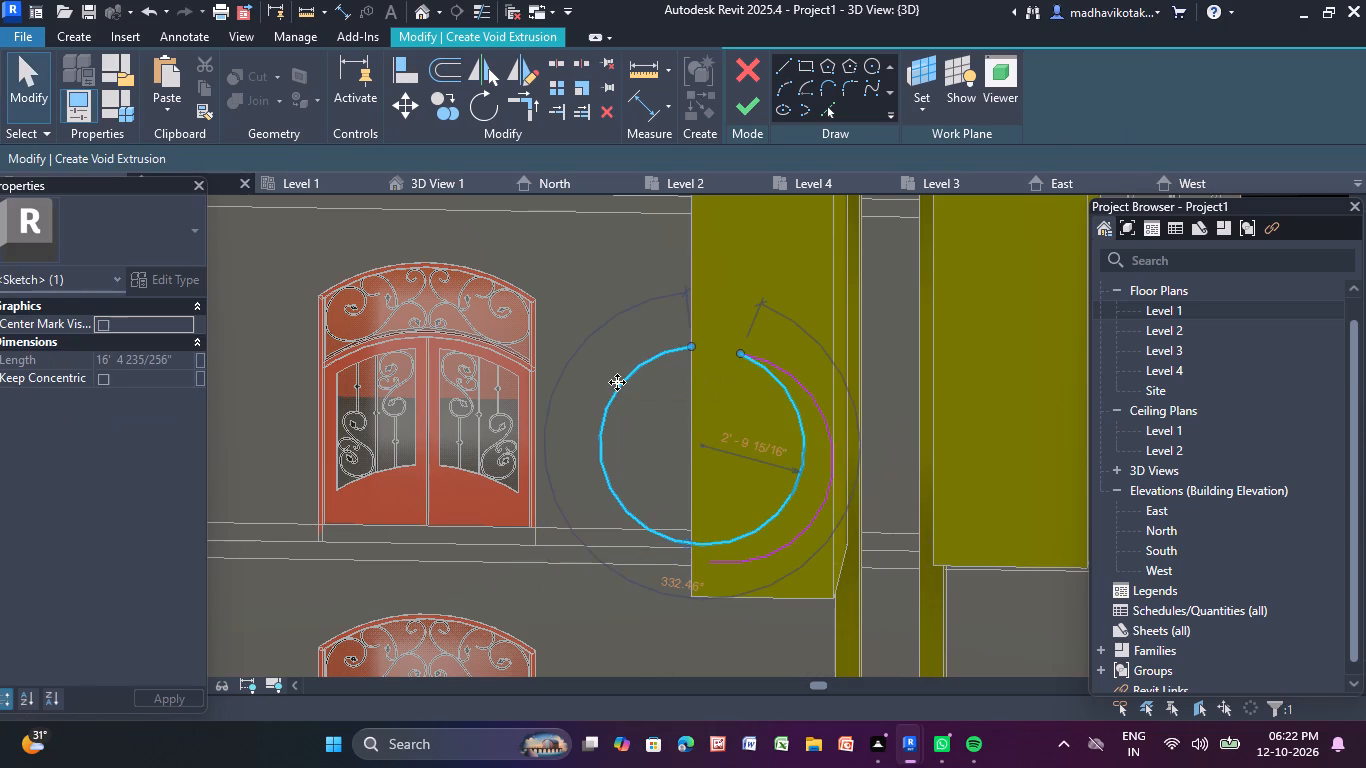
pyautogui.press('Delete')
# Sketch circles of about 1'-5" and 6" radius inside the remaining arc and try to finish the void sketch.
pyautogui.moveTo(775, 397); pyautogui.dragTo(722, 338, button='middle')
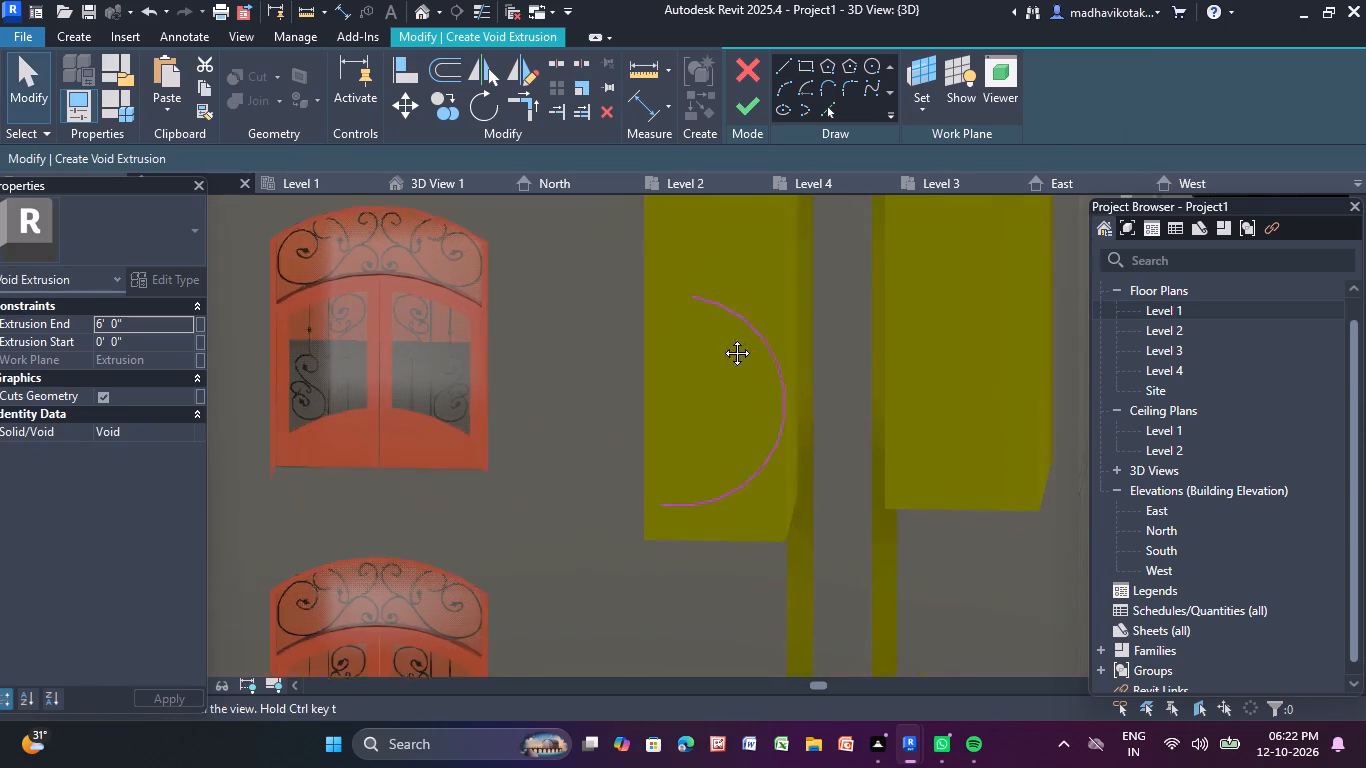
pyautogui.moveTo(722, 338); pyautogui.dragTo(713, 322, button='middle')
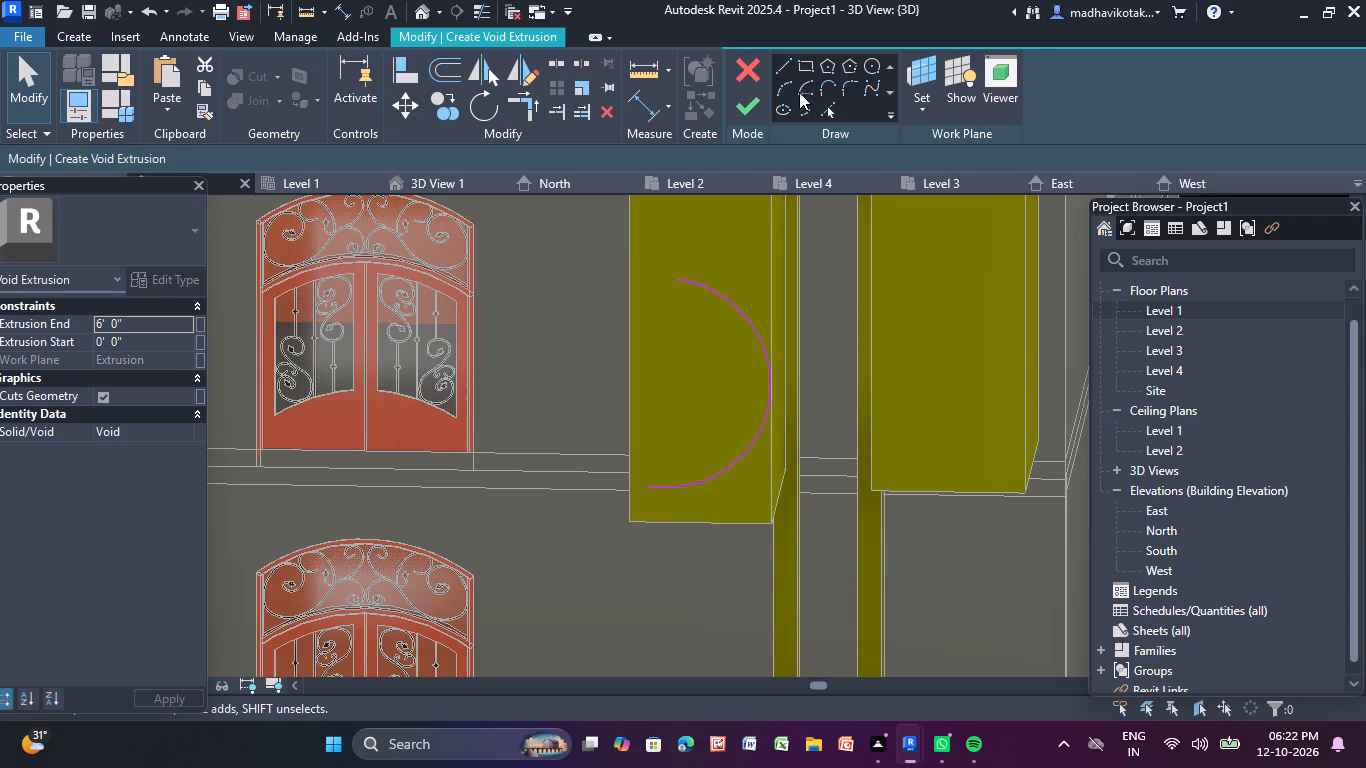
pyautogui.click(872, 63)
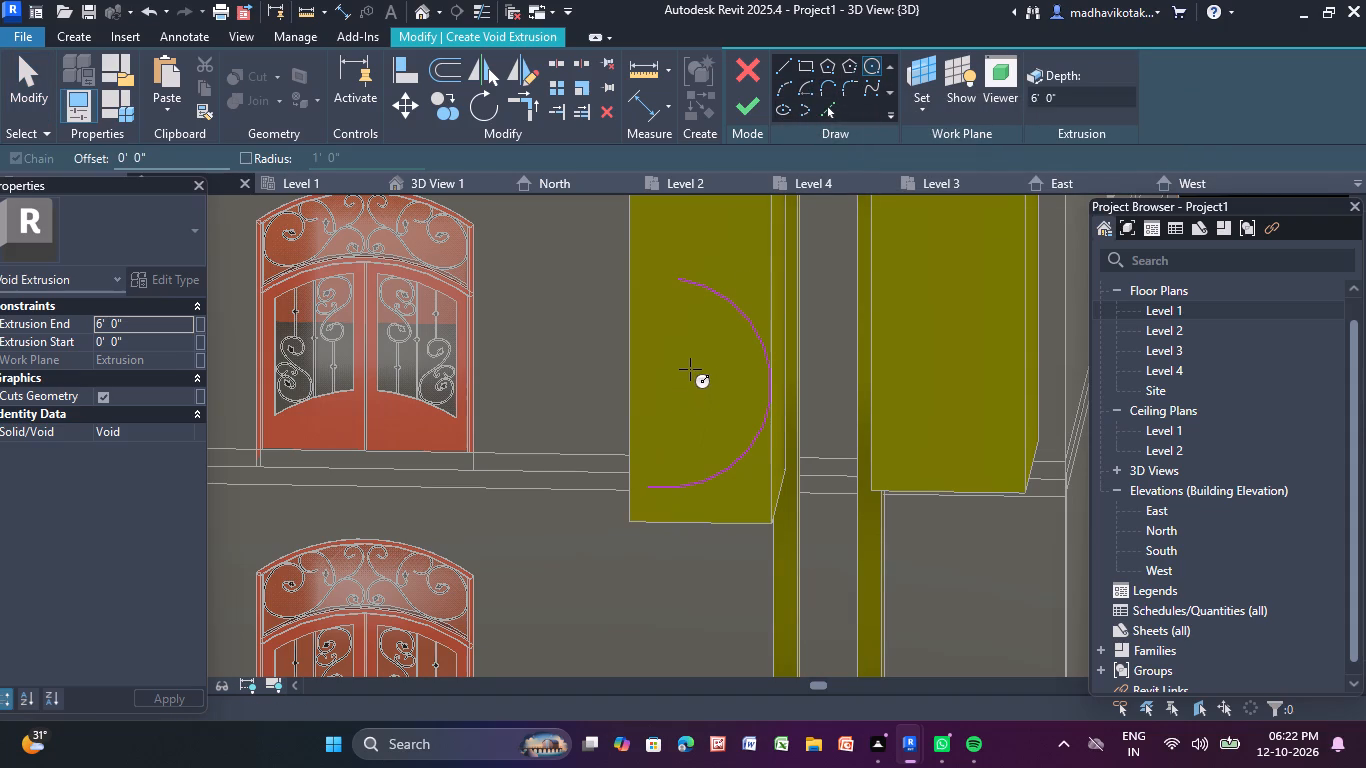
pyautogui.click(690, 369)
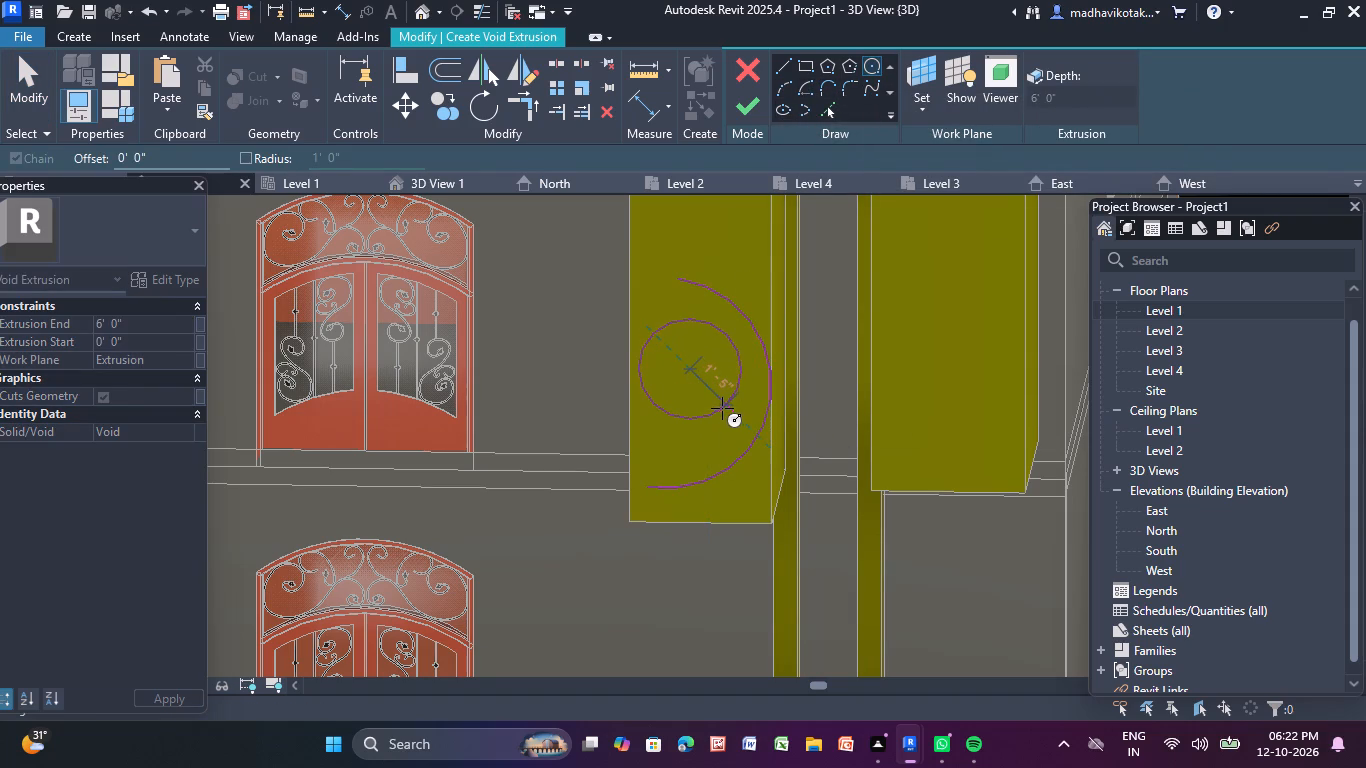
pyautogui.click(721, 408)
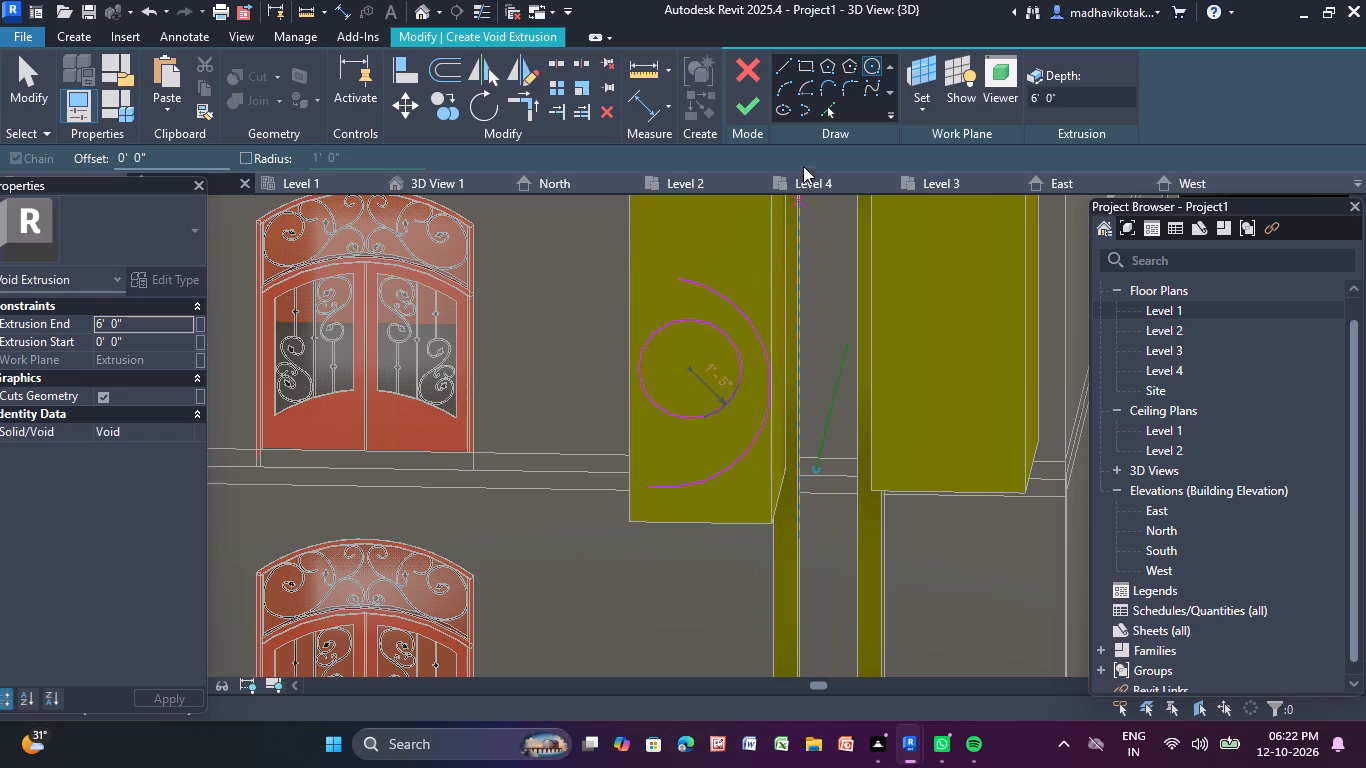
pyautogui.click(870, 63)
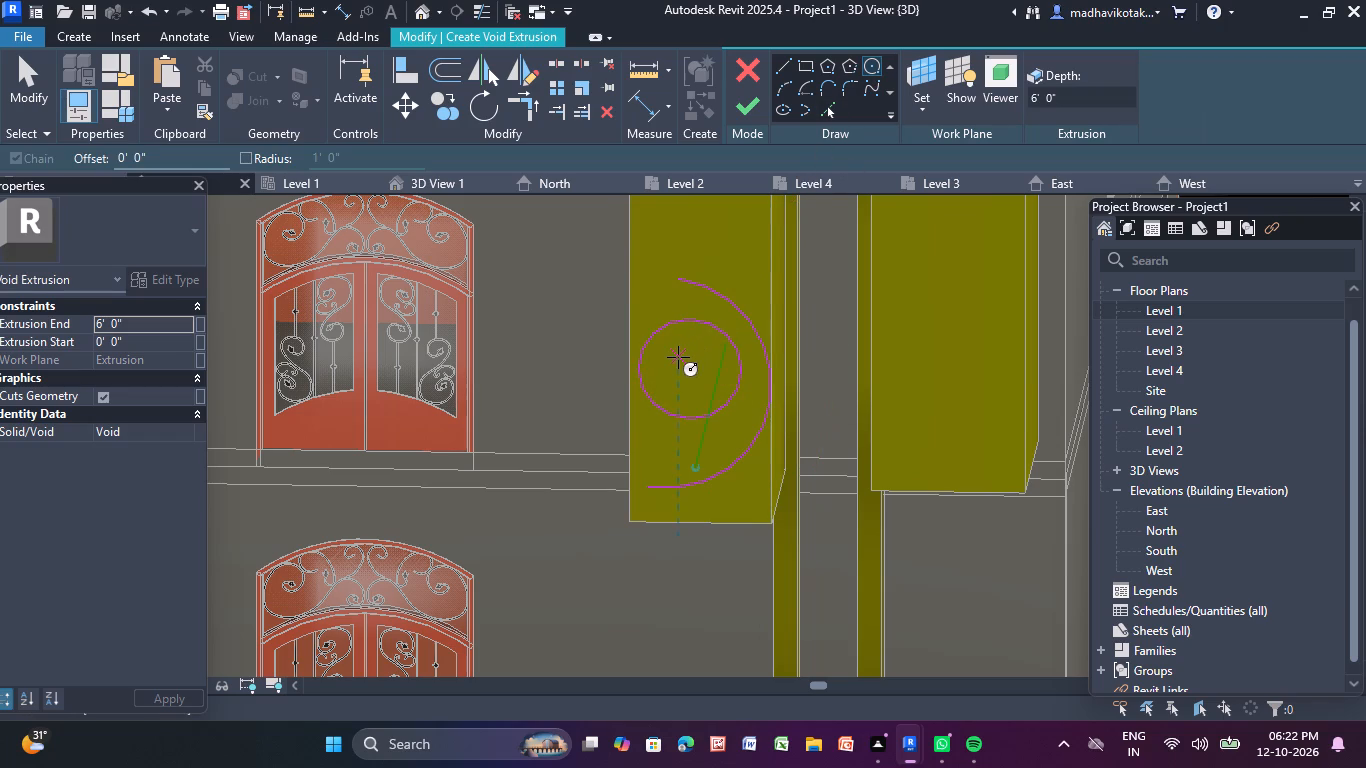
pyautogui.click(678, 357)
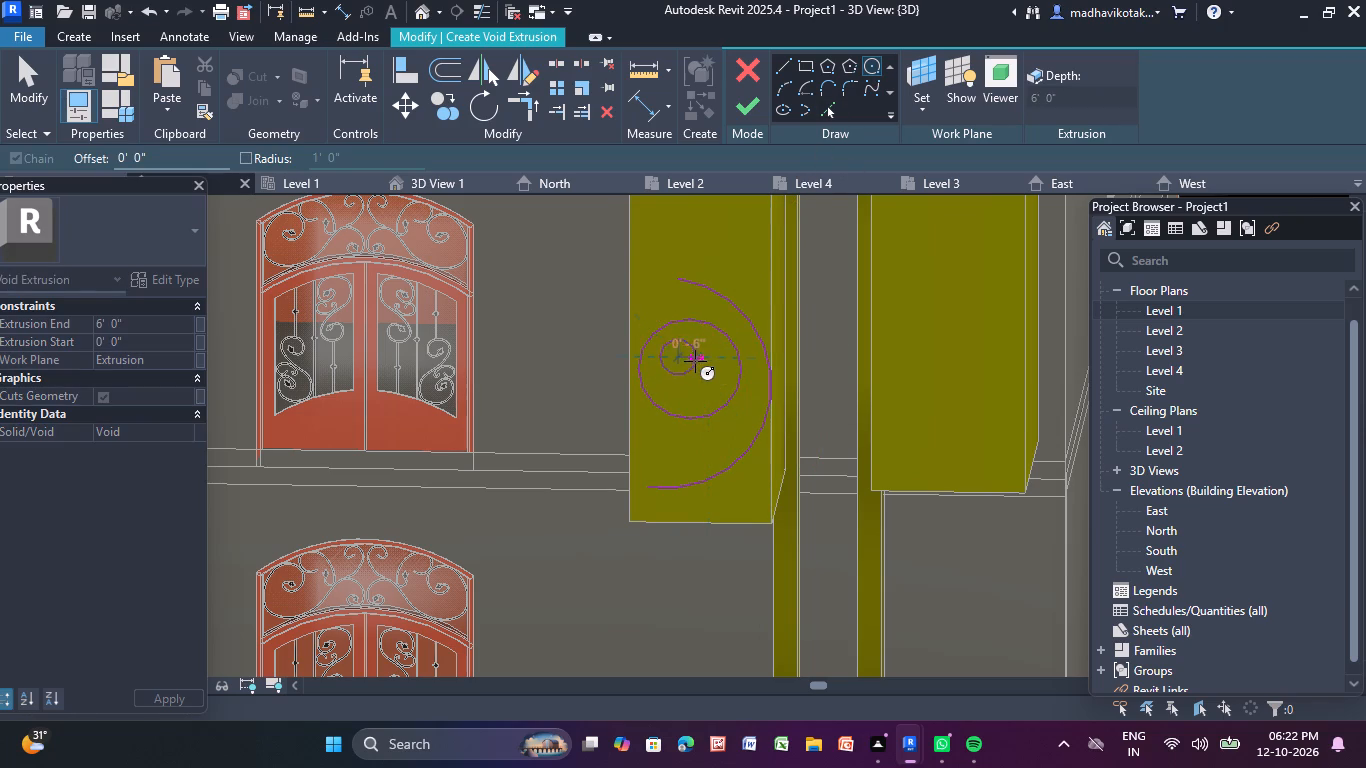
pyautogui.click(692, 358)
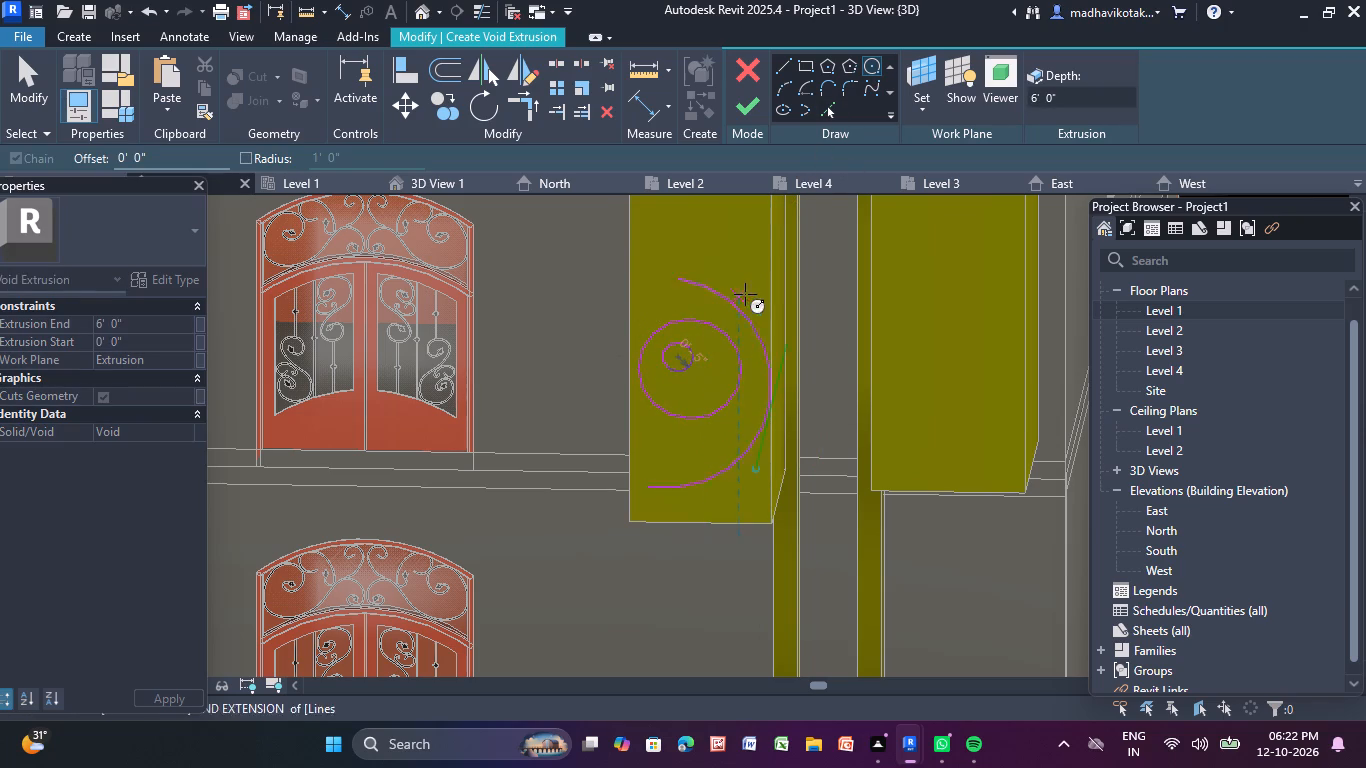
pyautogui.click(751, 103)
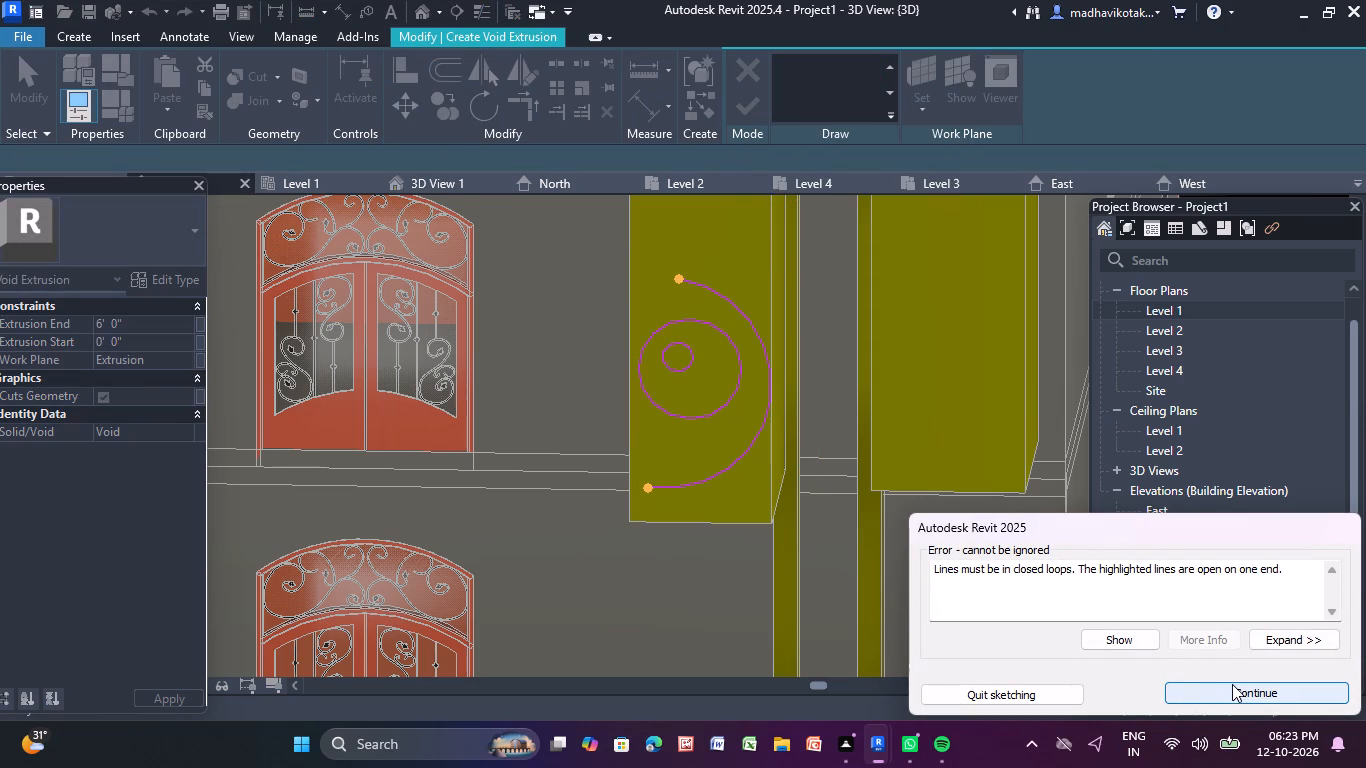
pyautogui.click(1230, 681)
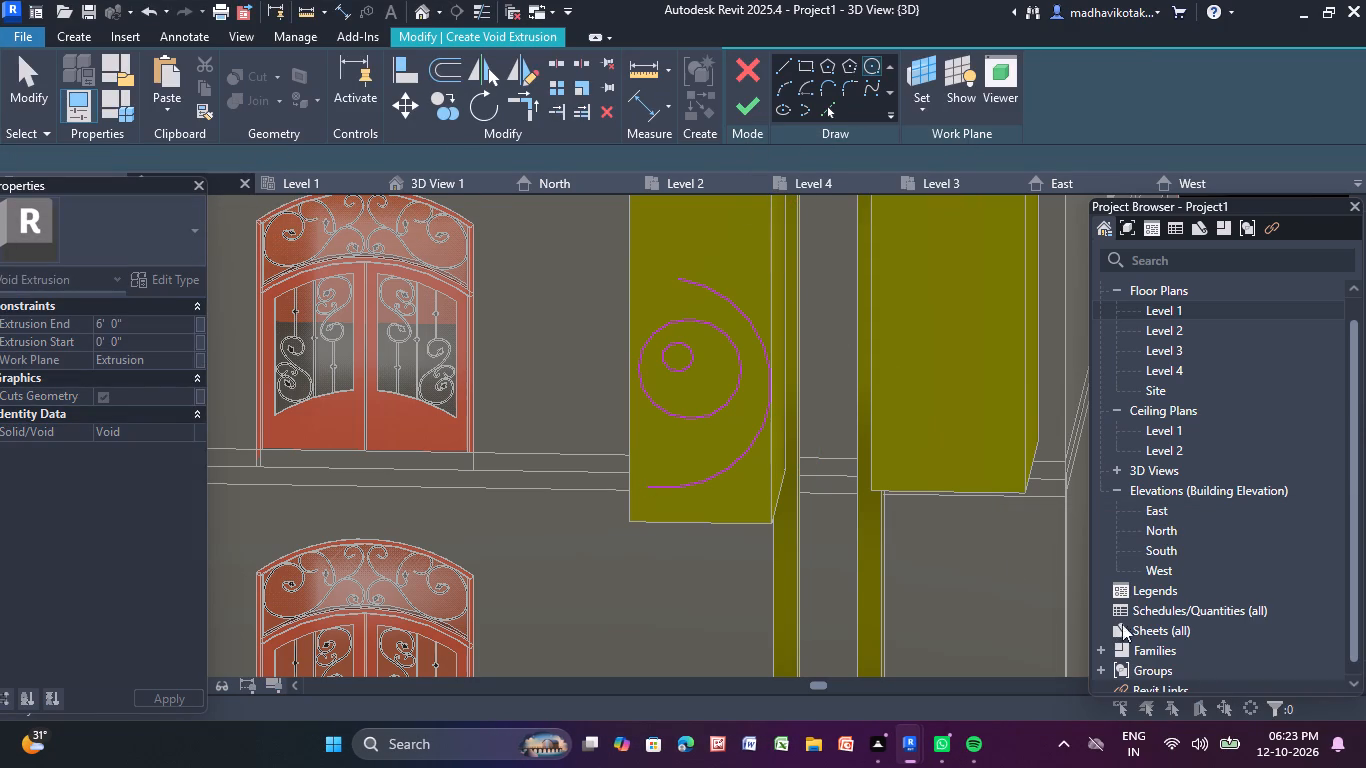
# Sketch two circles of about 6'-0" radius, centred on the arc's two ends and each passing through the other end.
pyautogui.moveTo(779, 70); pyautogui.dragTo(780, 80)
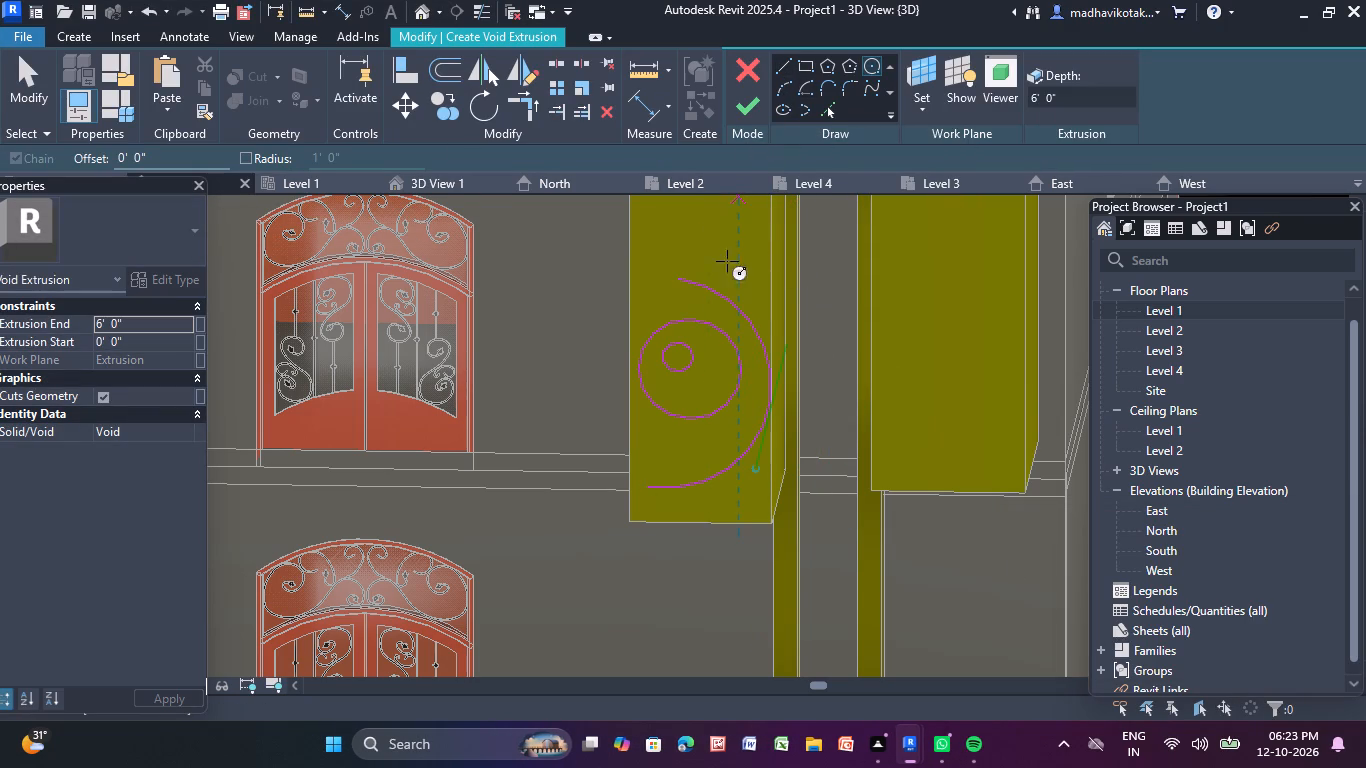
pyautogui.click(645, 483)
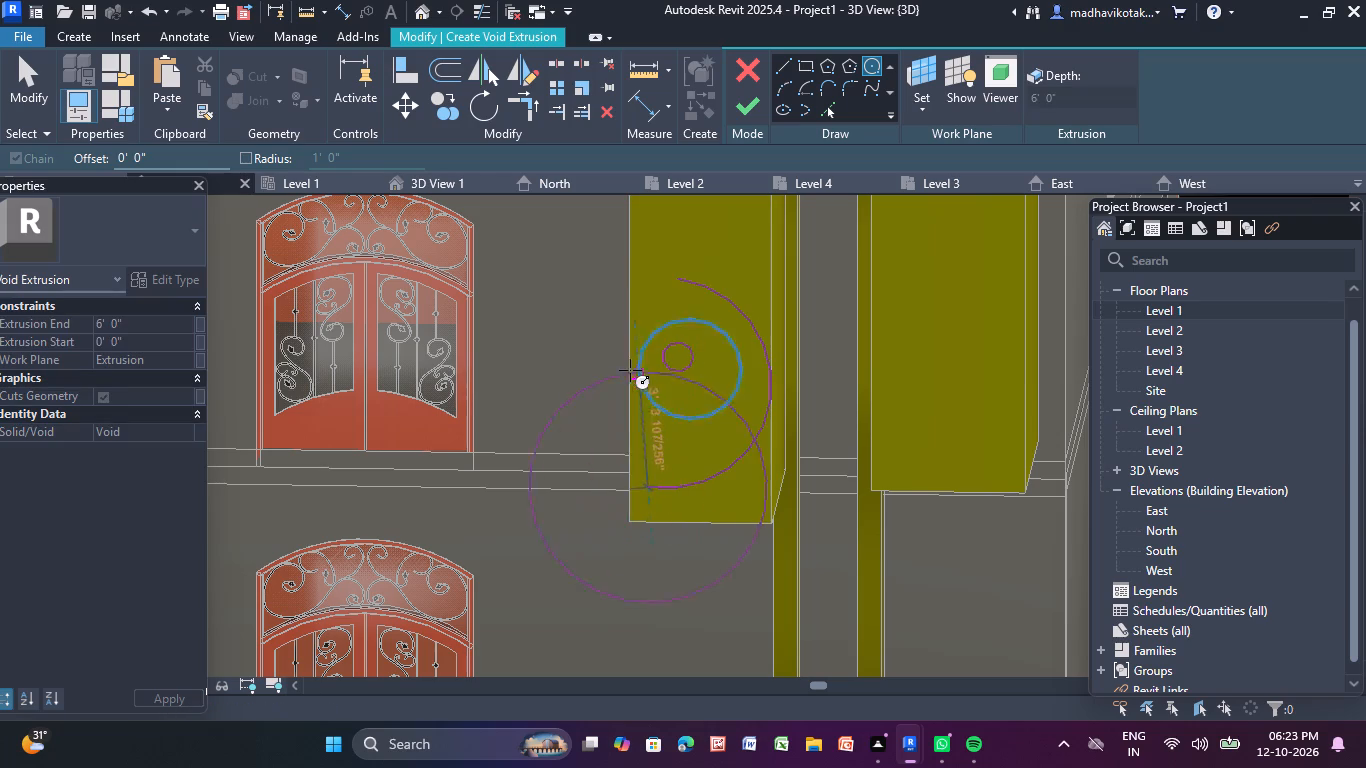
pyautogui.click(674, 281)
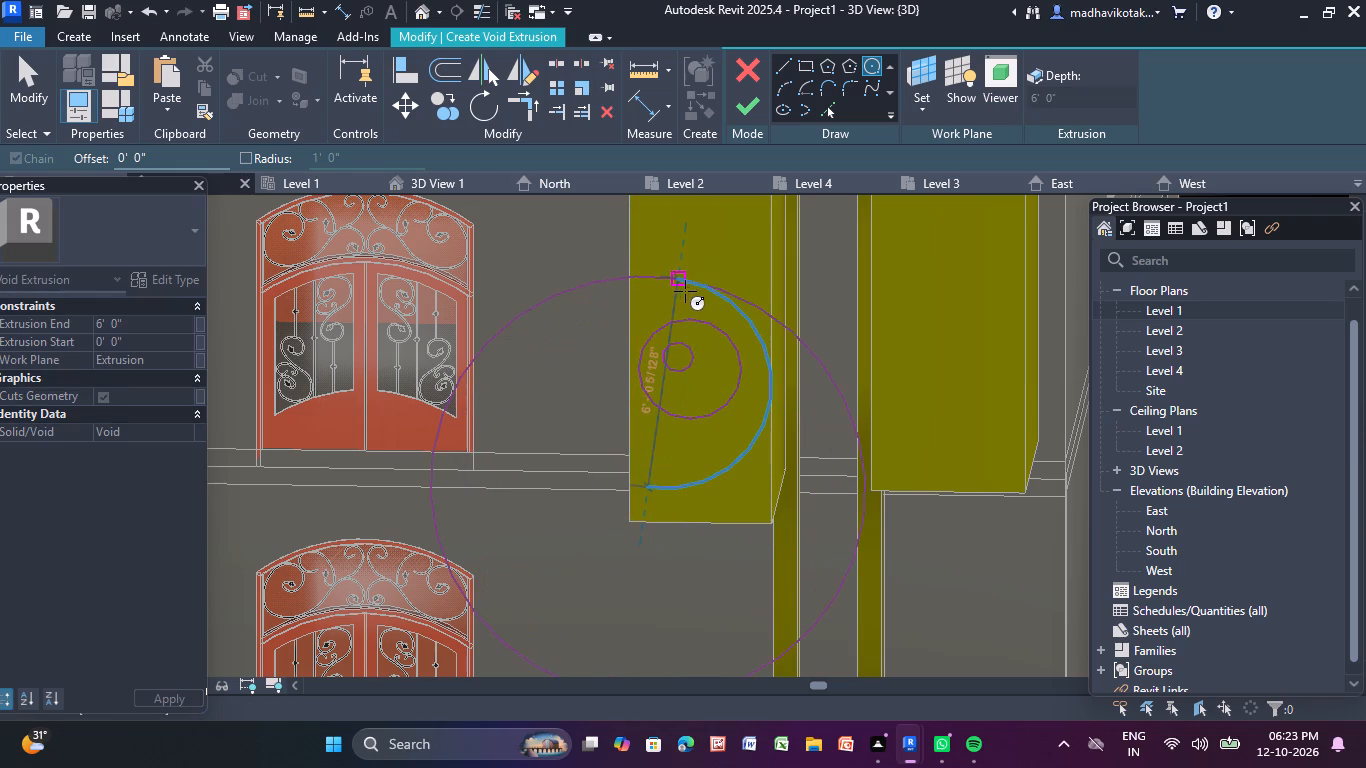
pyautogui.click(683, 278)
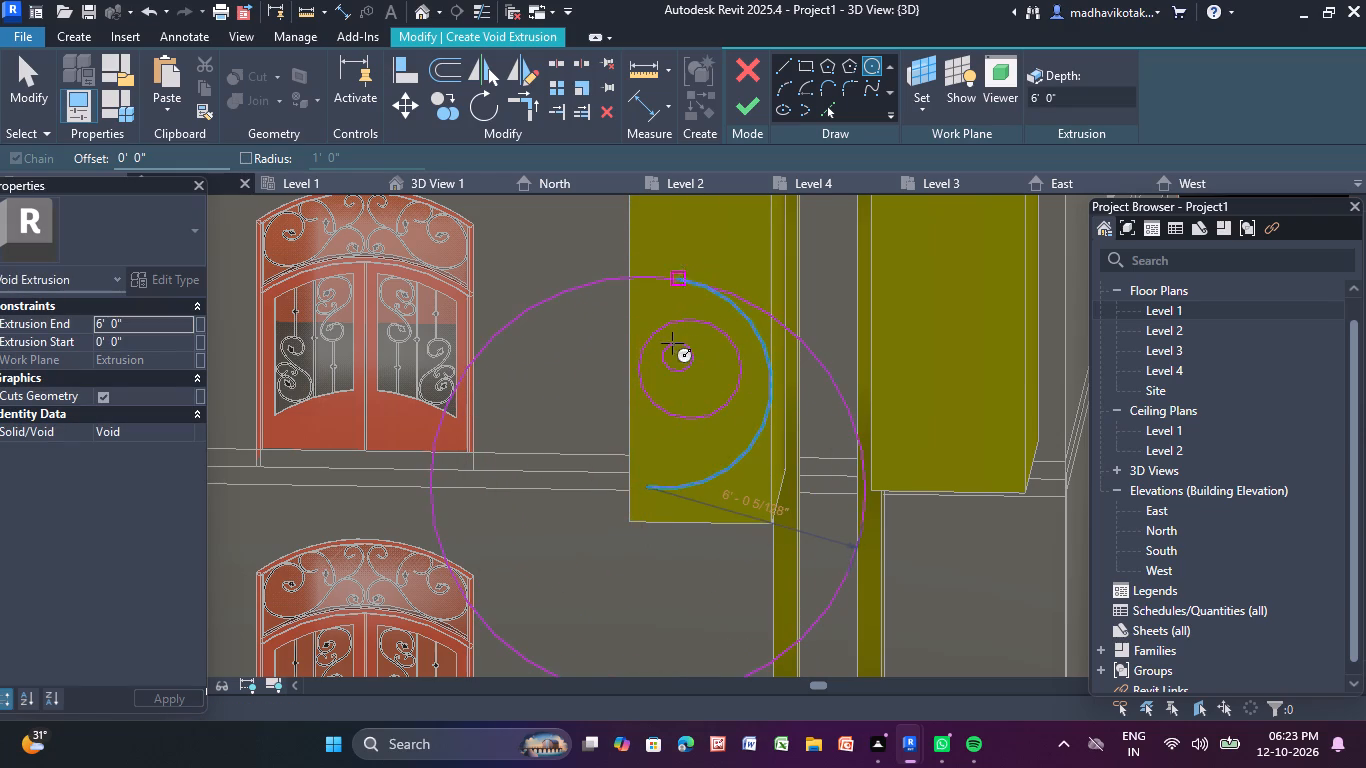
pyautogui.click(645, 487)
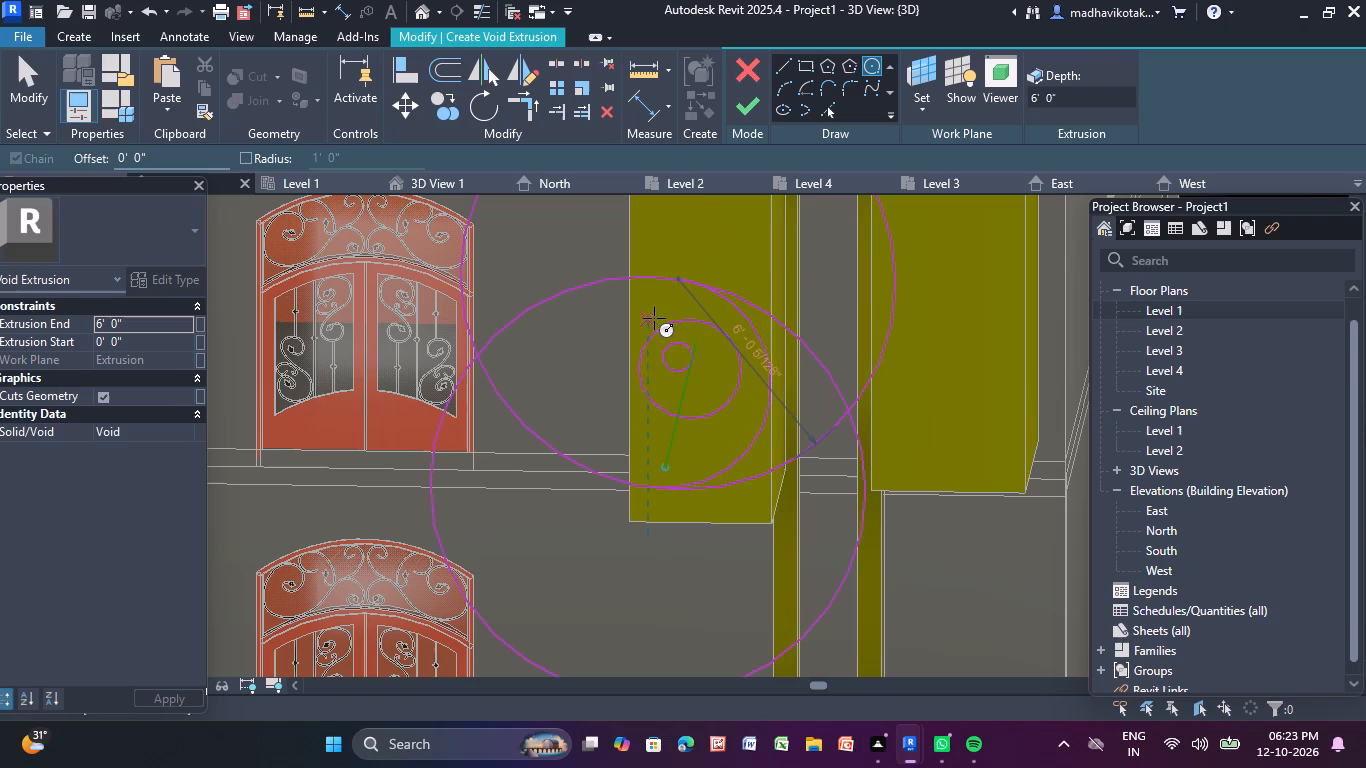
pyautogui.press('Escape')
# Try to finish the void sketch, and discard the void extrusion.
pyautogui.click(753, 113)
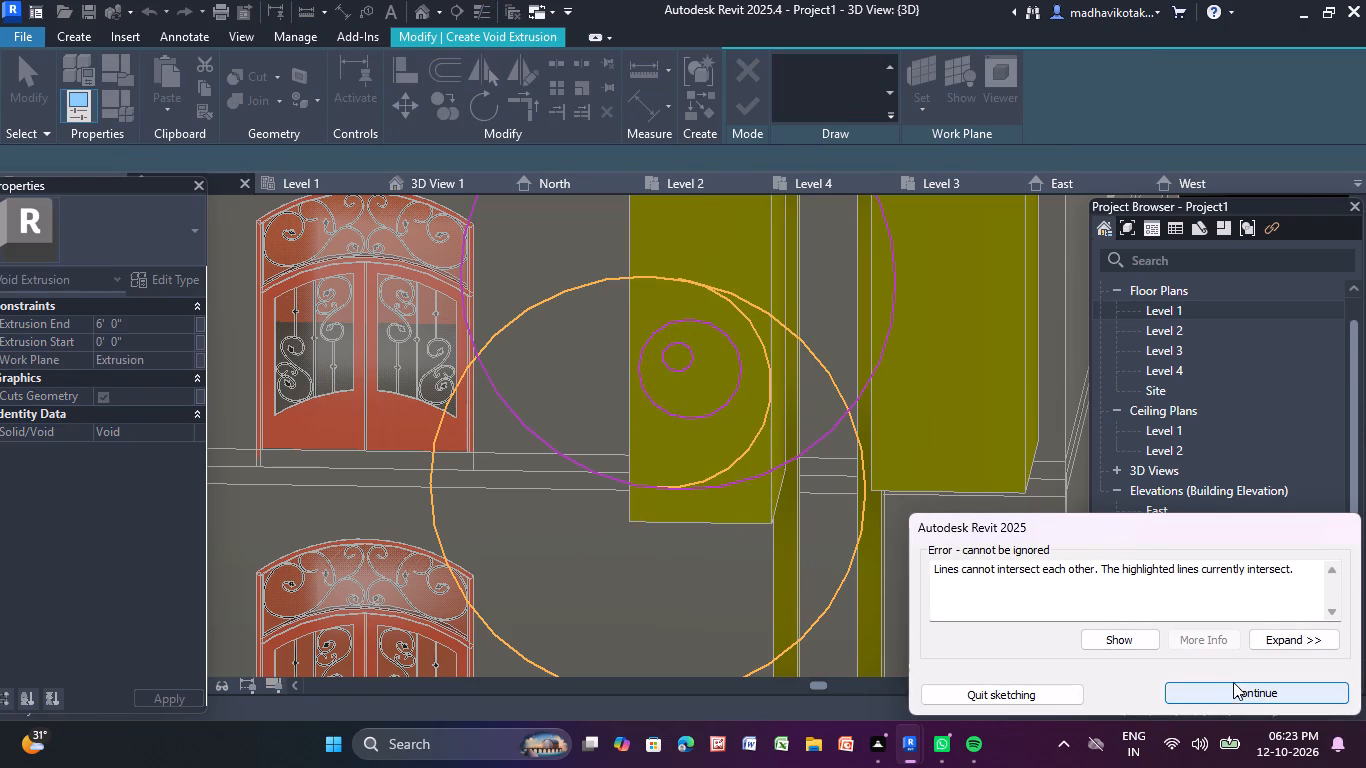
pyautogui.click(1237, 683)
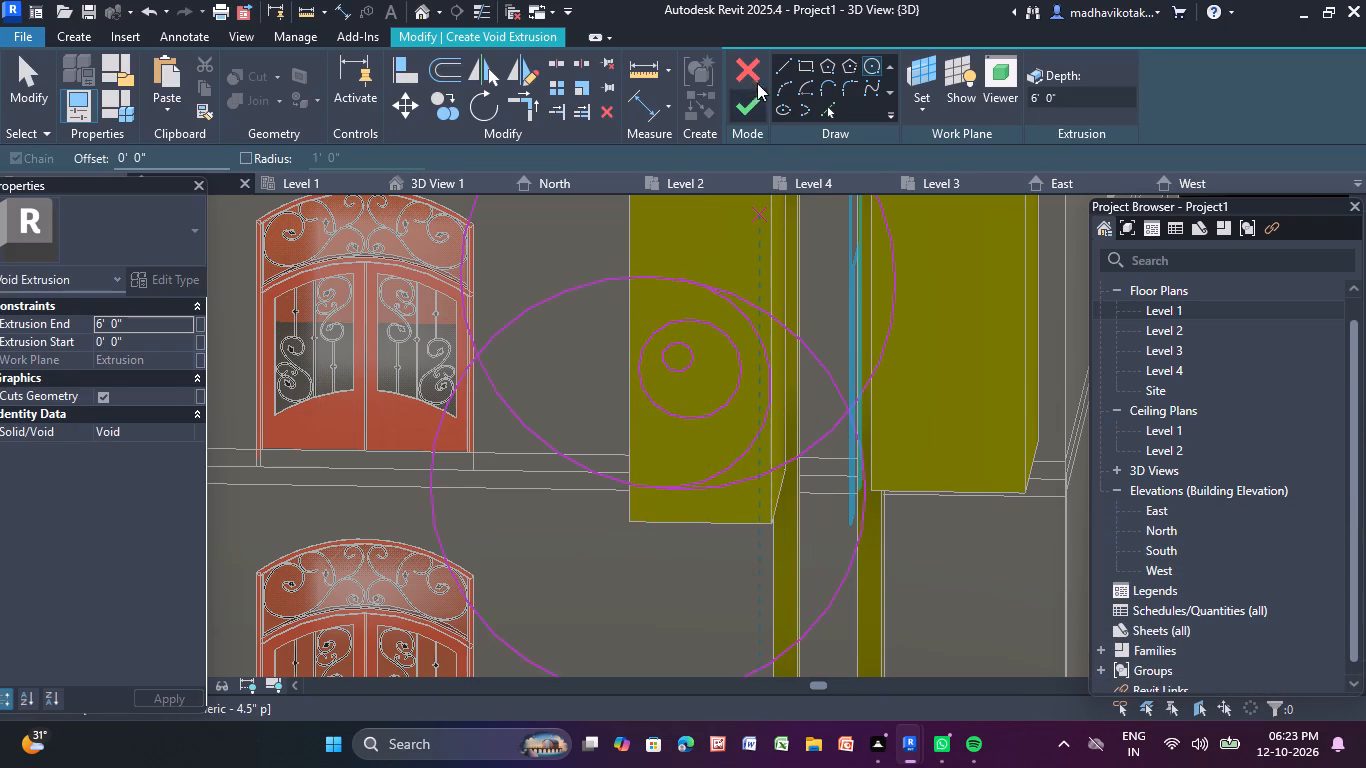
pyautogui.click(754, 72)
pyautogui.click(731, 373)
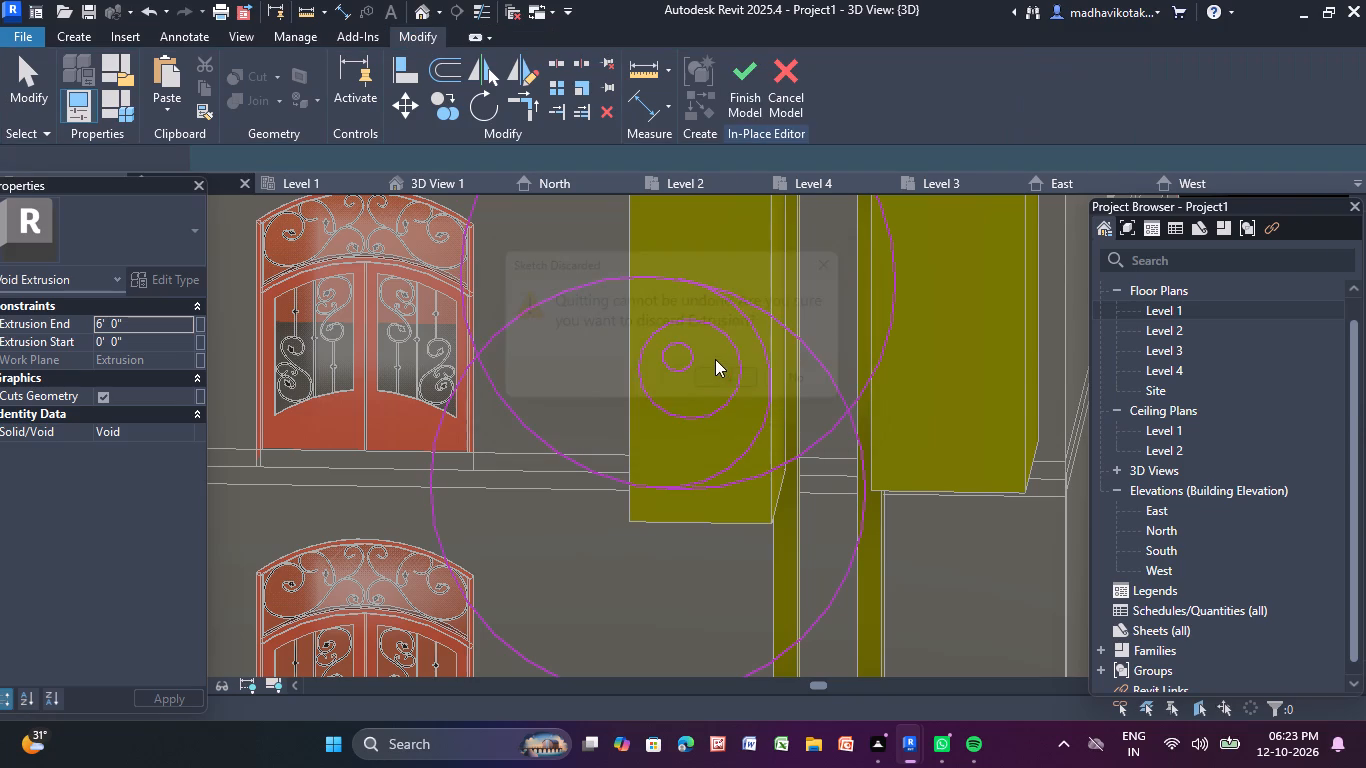
# Move both blocks down to ground-storey level, with their tops just above the floor band below the middle storey.
pyautogui.moveTo(731, 329); pyautogui.dragTo(731, 497)
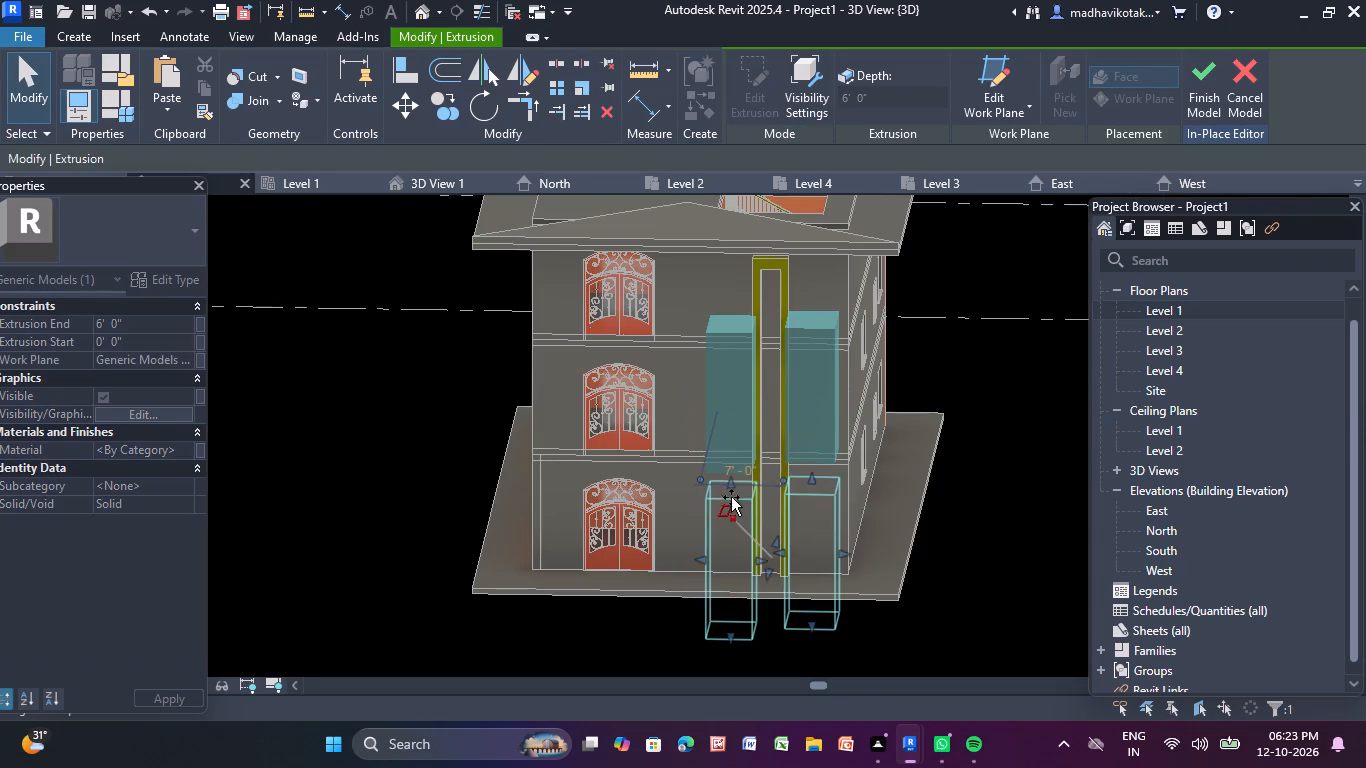
pyautogui.moveTo(731, 497); pyautogui.dragTo(731, 447)
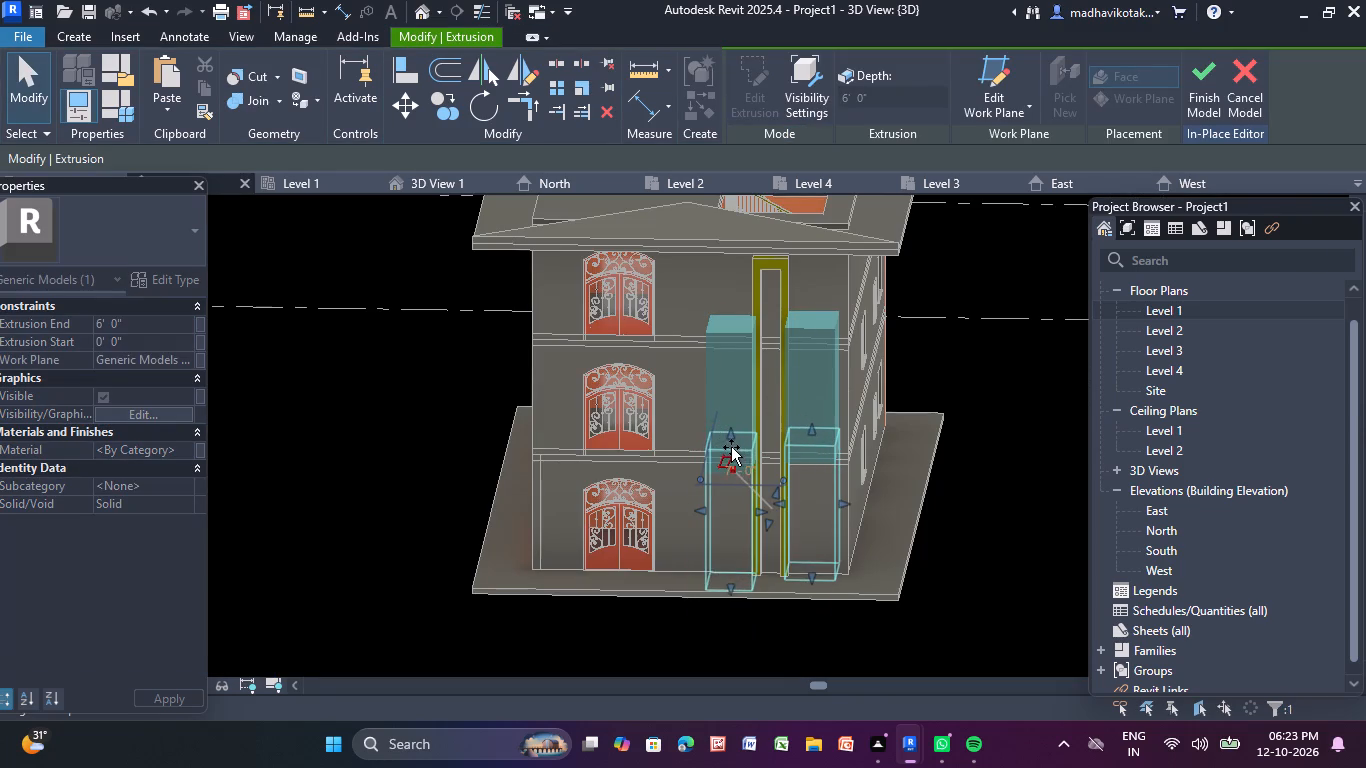
pyautogui.moveTo(731, 447); pyautogui.dragTo(728, 447)
pyautogui.click(722, 407)
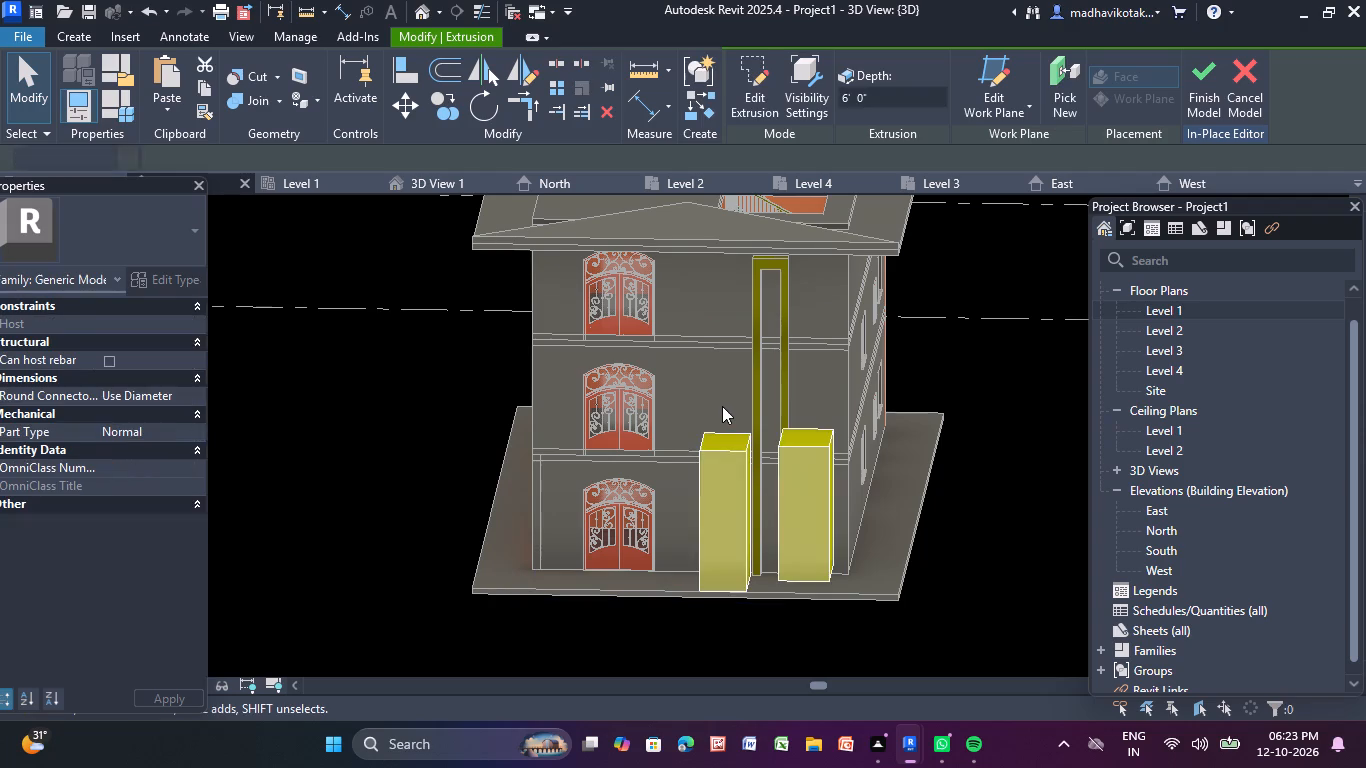
# On the blocks' front face, sketch void extrusion rectangles about 1'-8" by 6'-8" on the door-side block and 1'-6" by 8'-0" on the corner-side block.
pyautogui.click(723, 462)
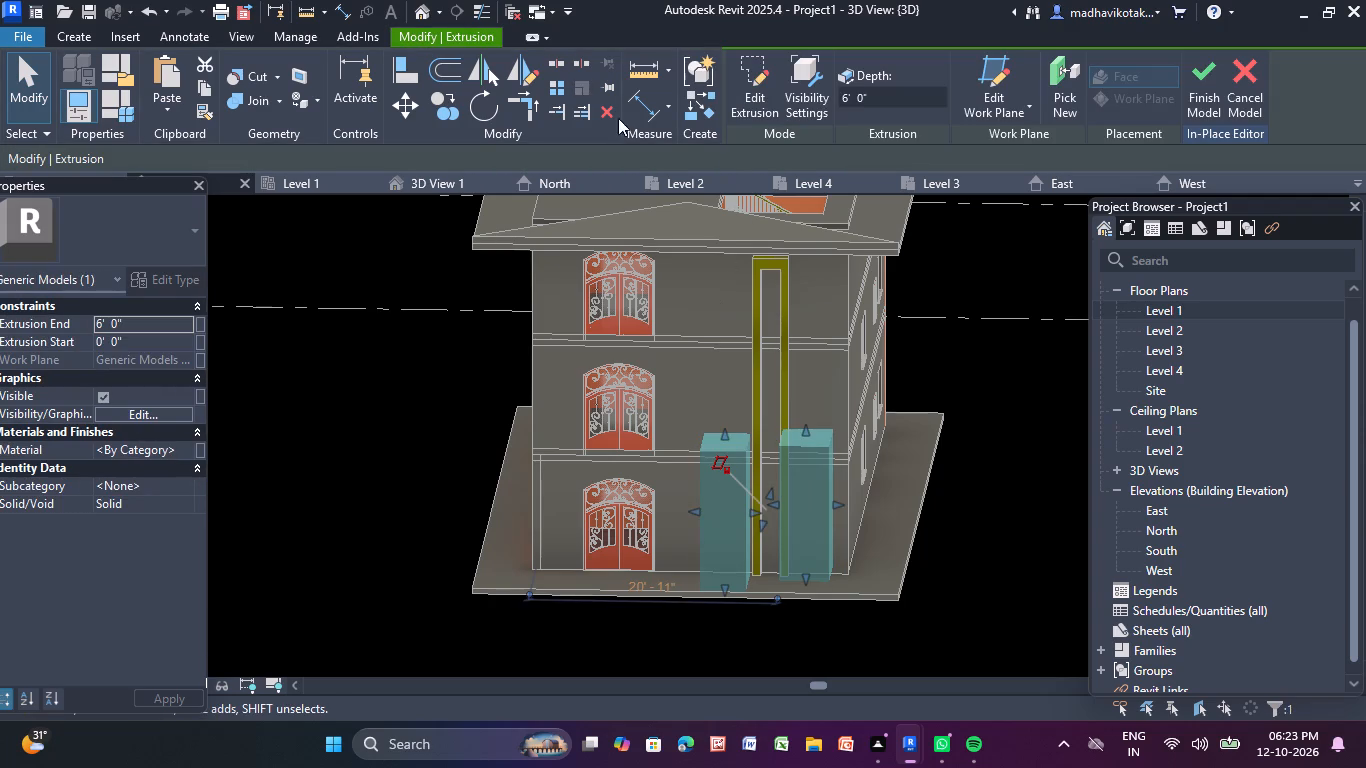
pyautogui.click(65, 30)
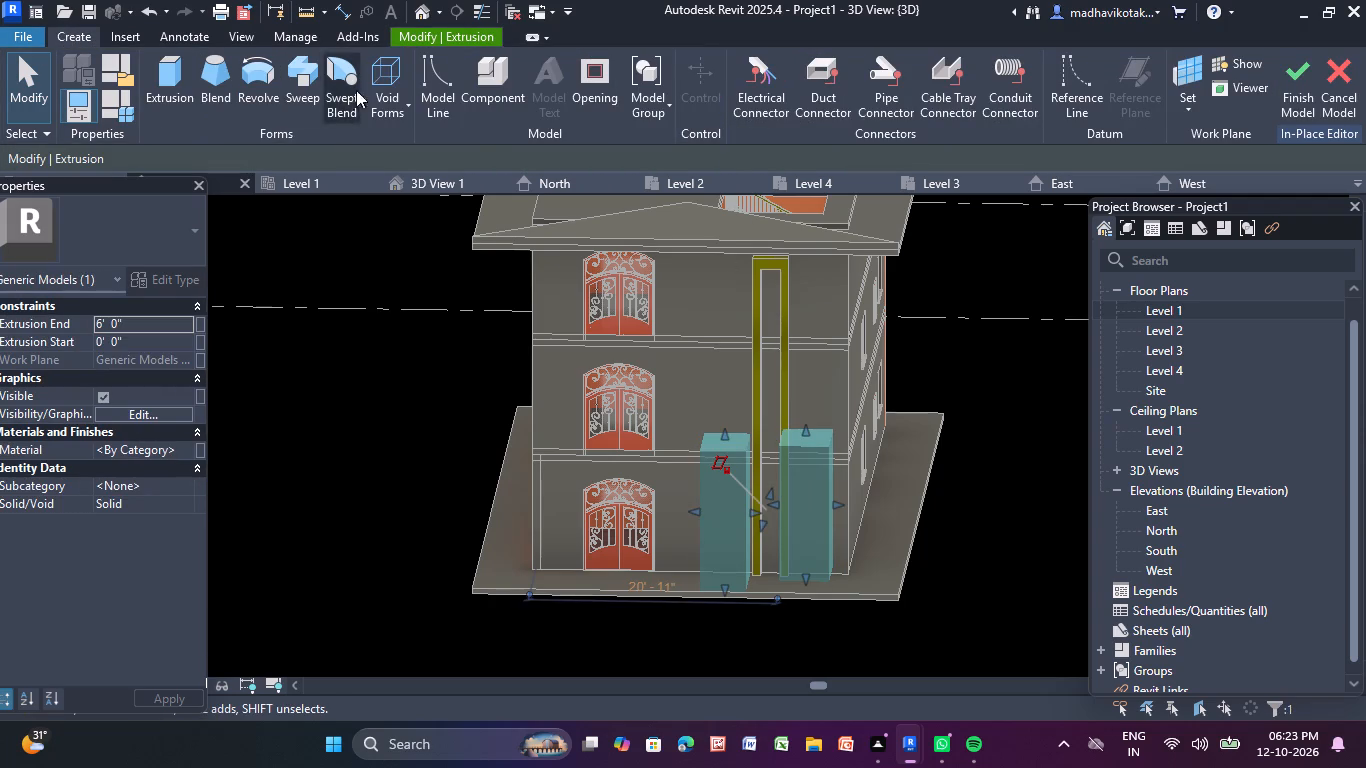
pyautogui.click(386, 59)
pyautogui.click(411, 148)
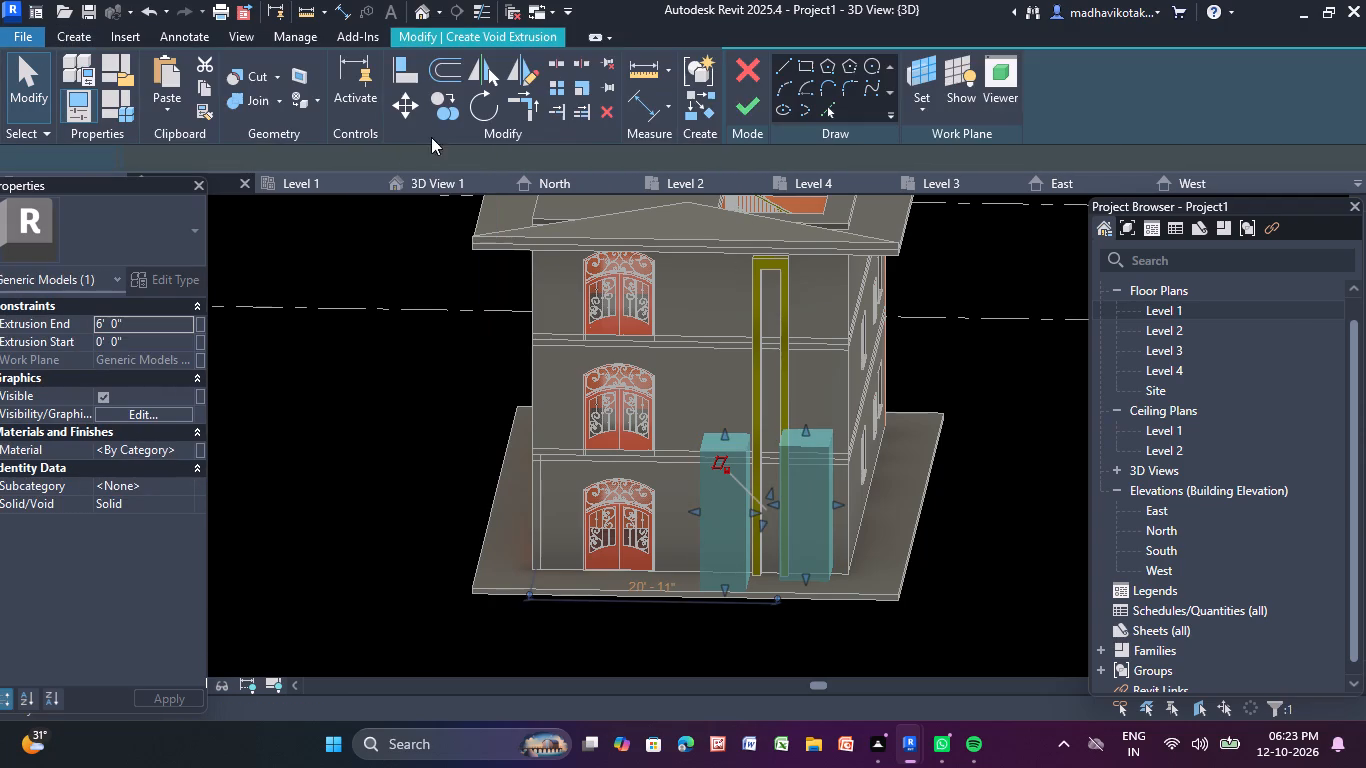
pyautogui.click(927, 101)
pyautogui.click(929, 178)
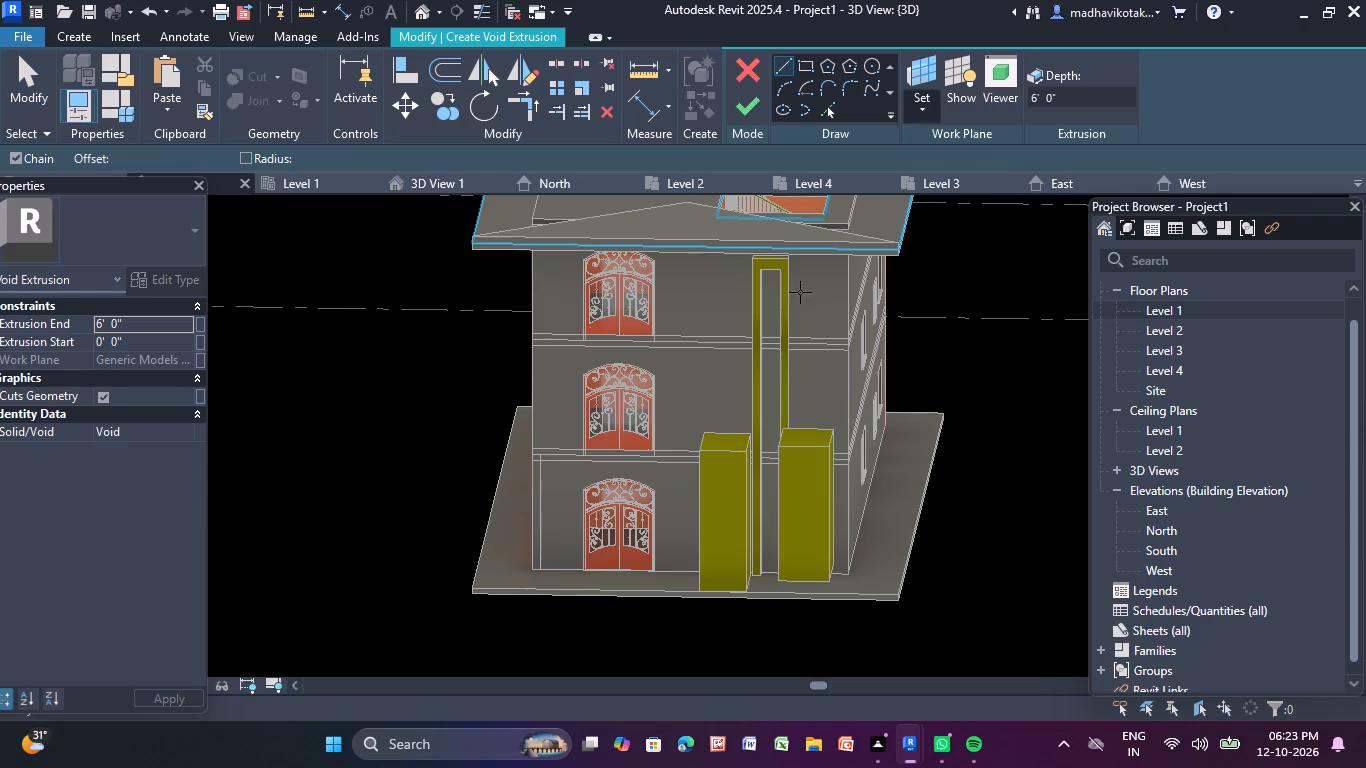
pyautogui.click(715, 476)
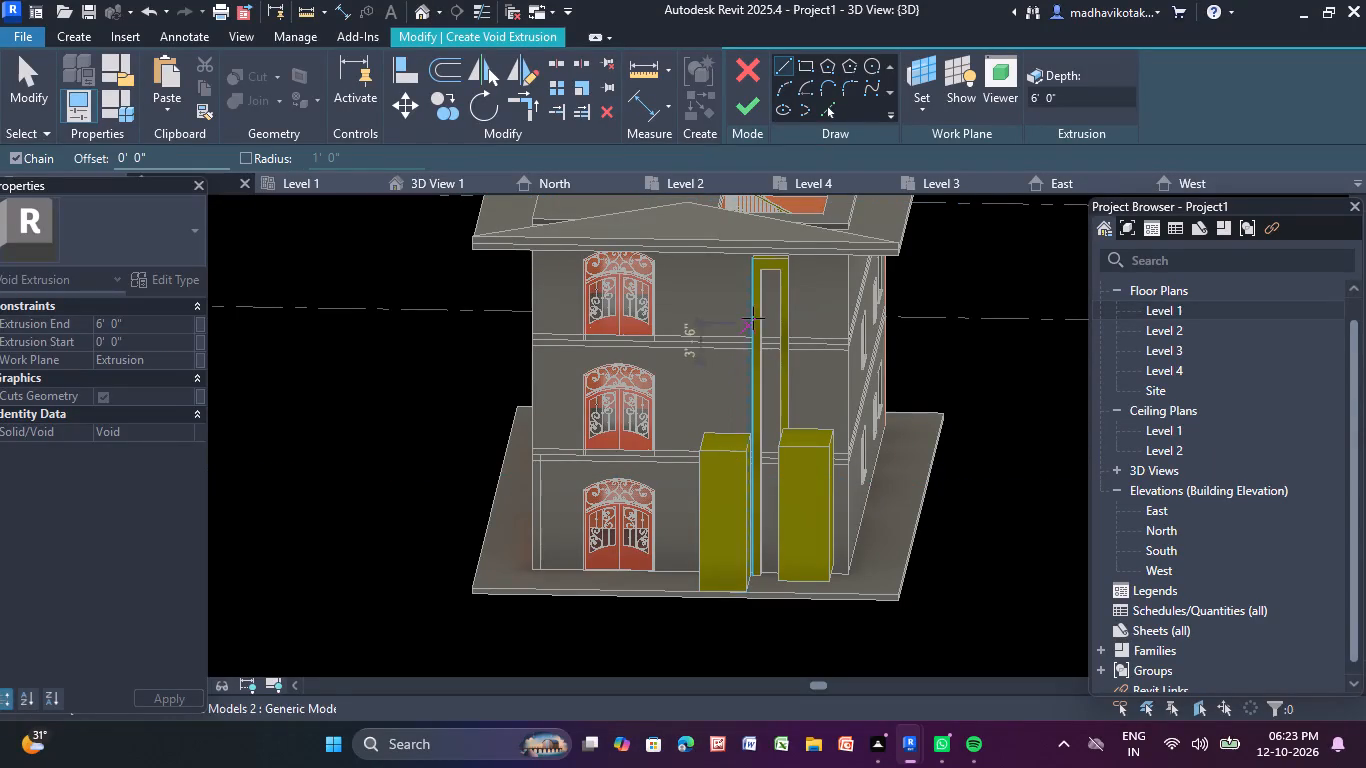
pyautogui.click(802, 58)
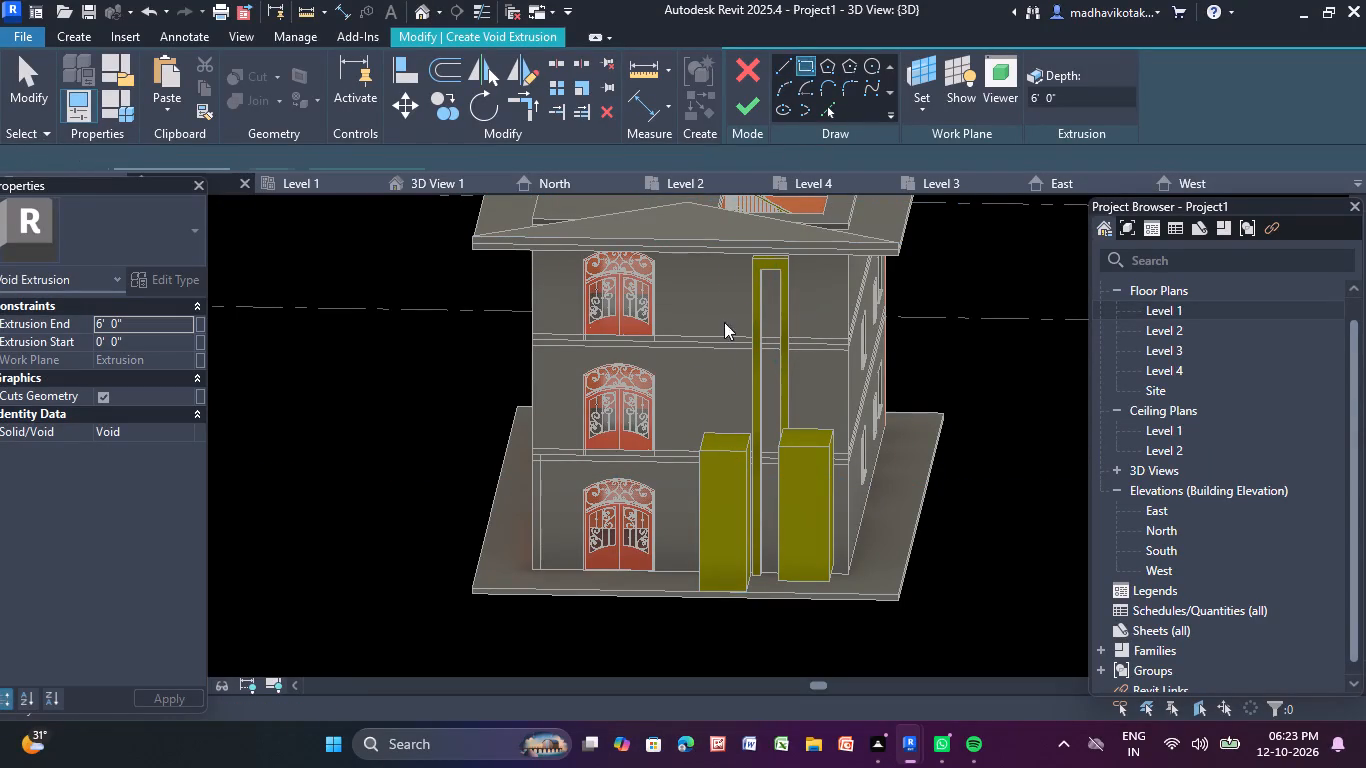
pyautogui.scroll(4, 712, 513)
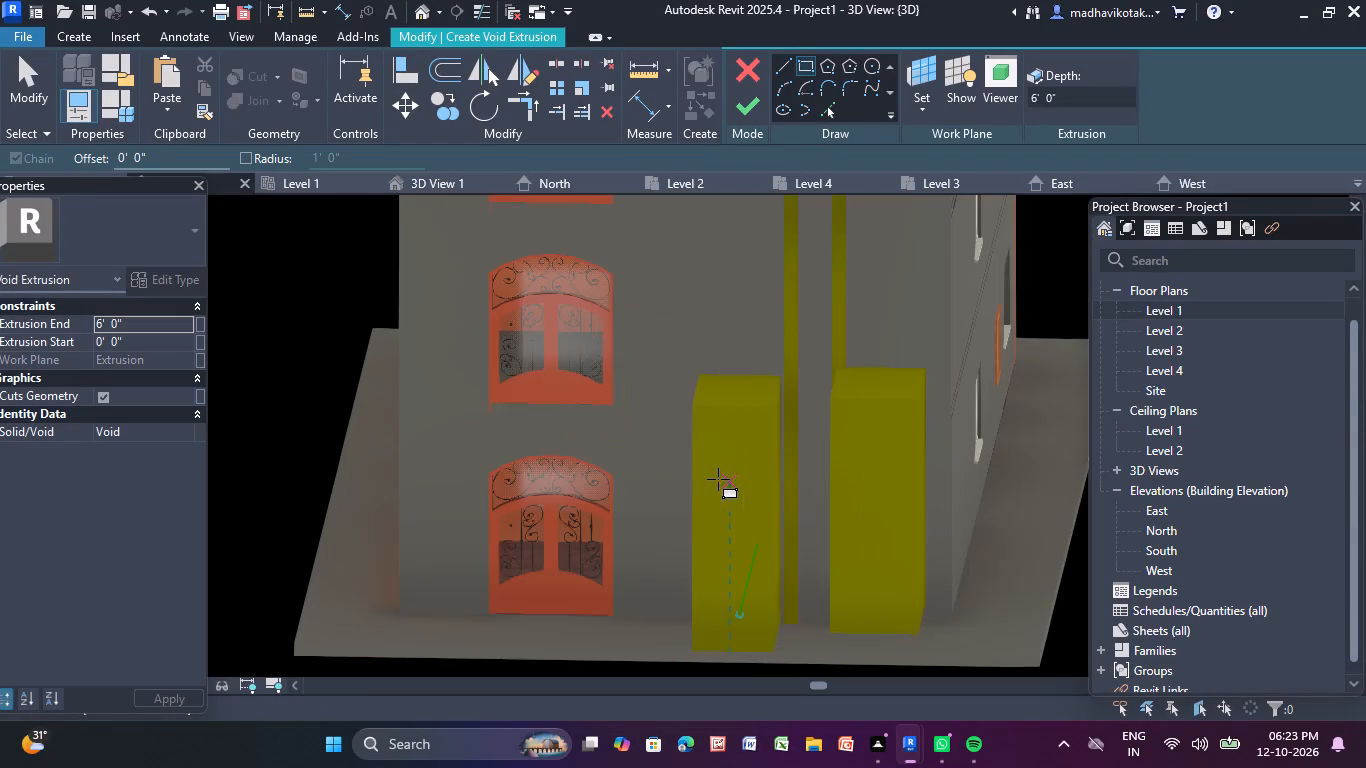
pyautogui.click(720, 472)
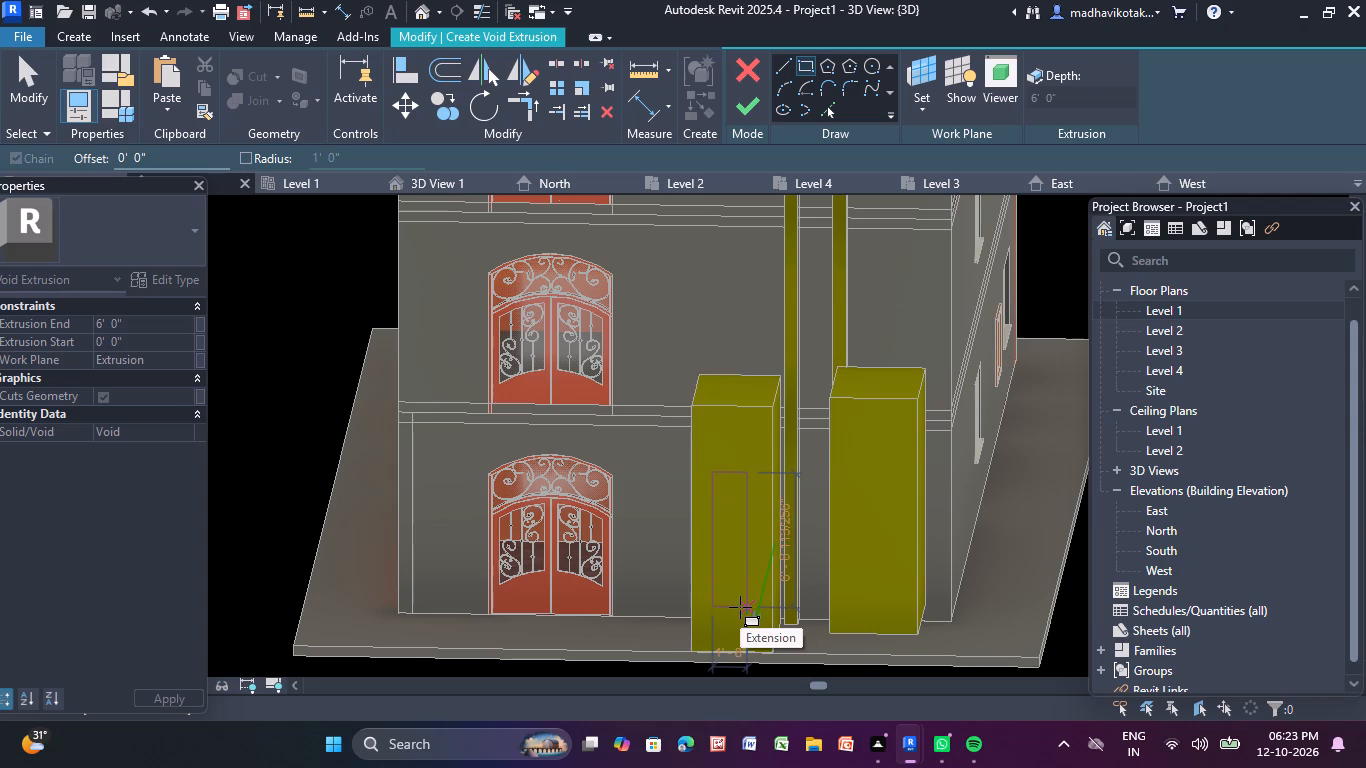
pyautogui.click(740, 607)
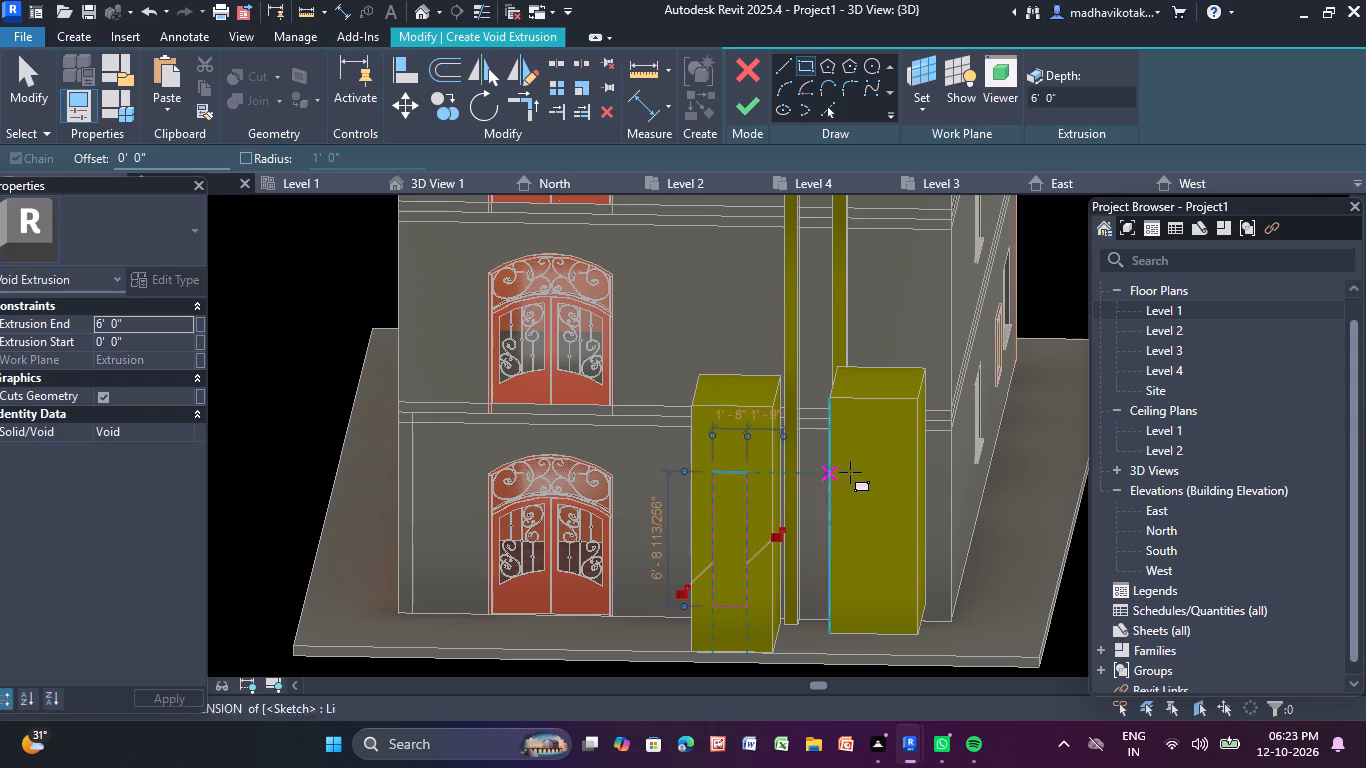
pyautogui.click(865, 424)
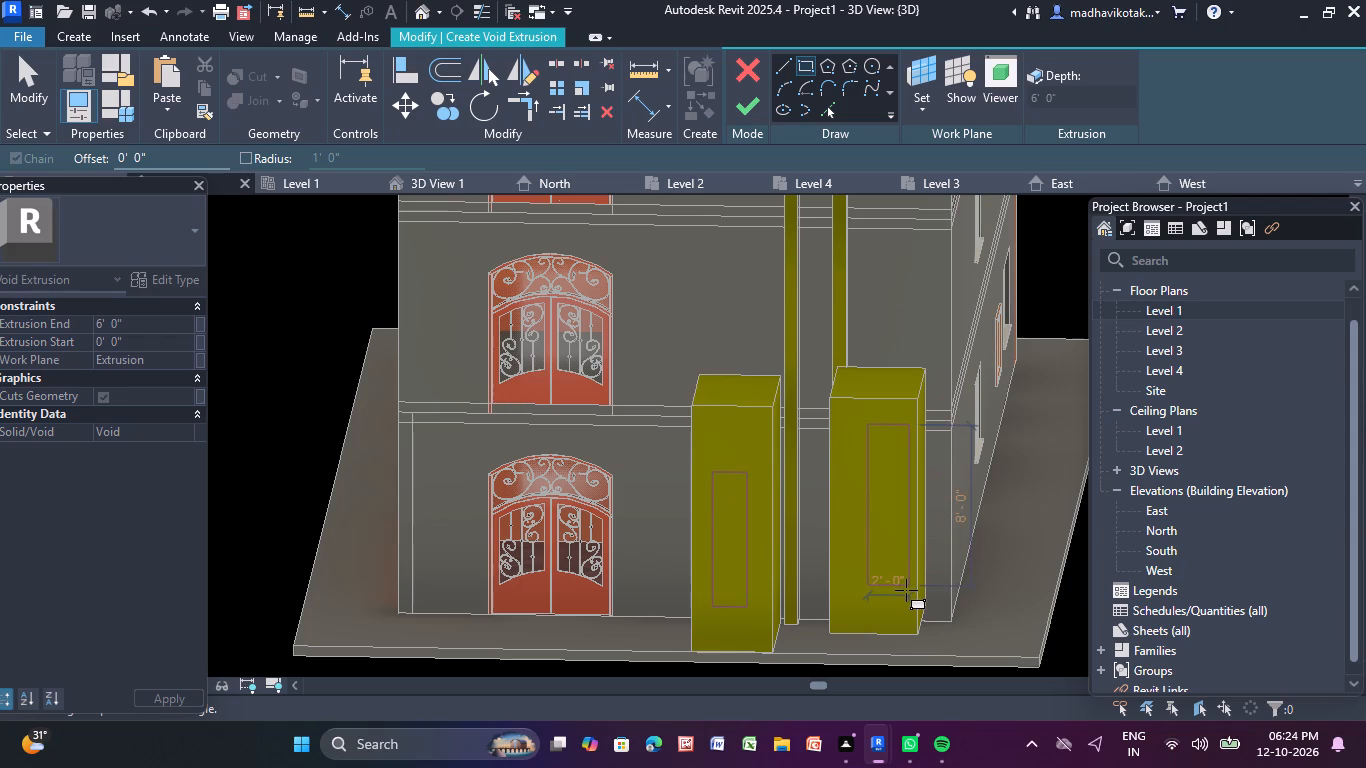
pyautogui.click(898, 585)
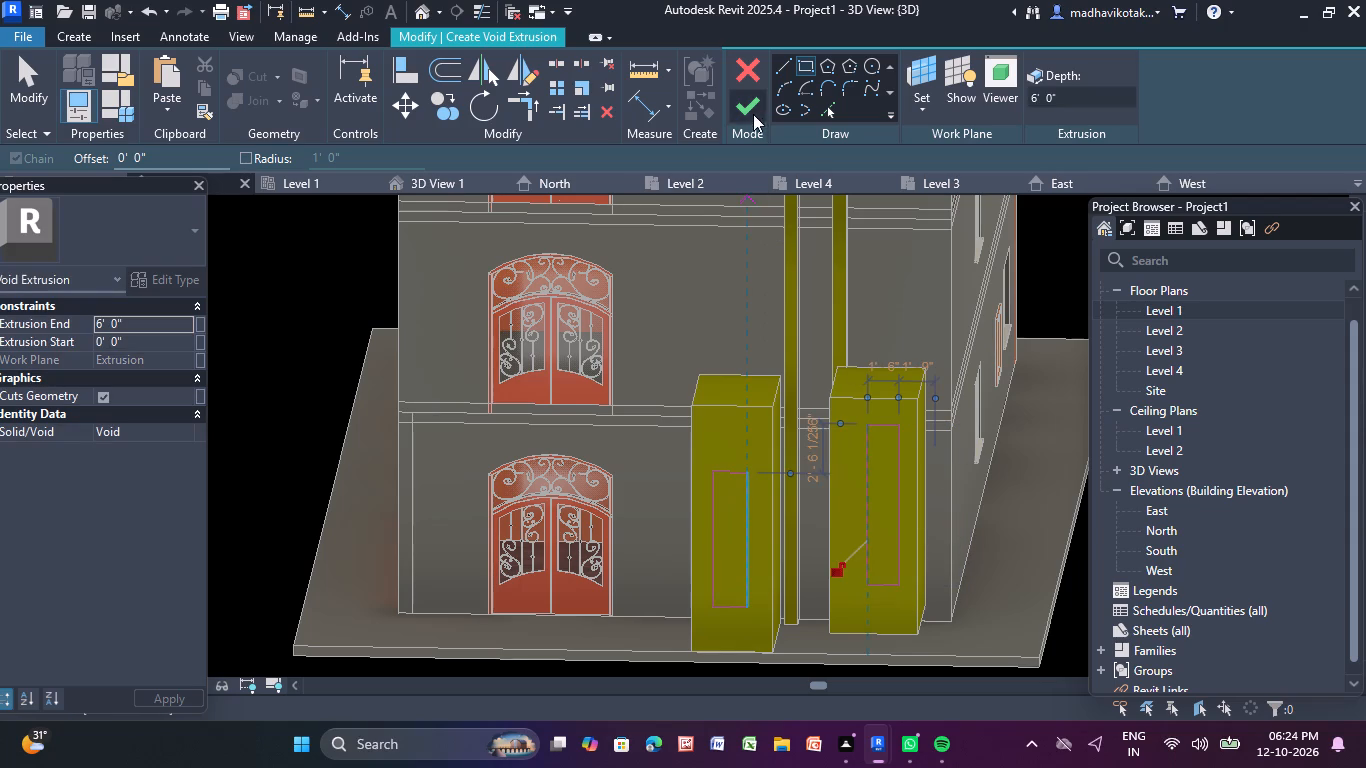
# Finish the void extrusion through both blocks and finish the in-place model.
pyautogui.click(749, 110)
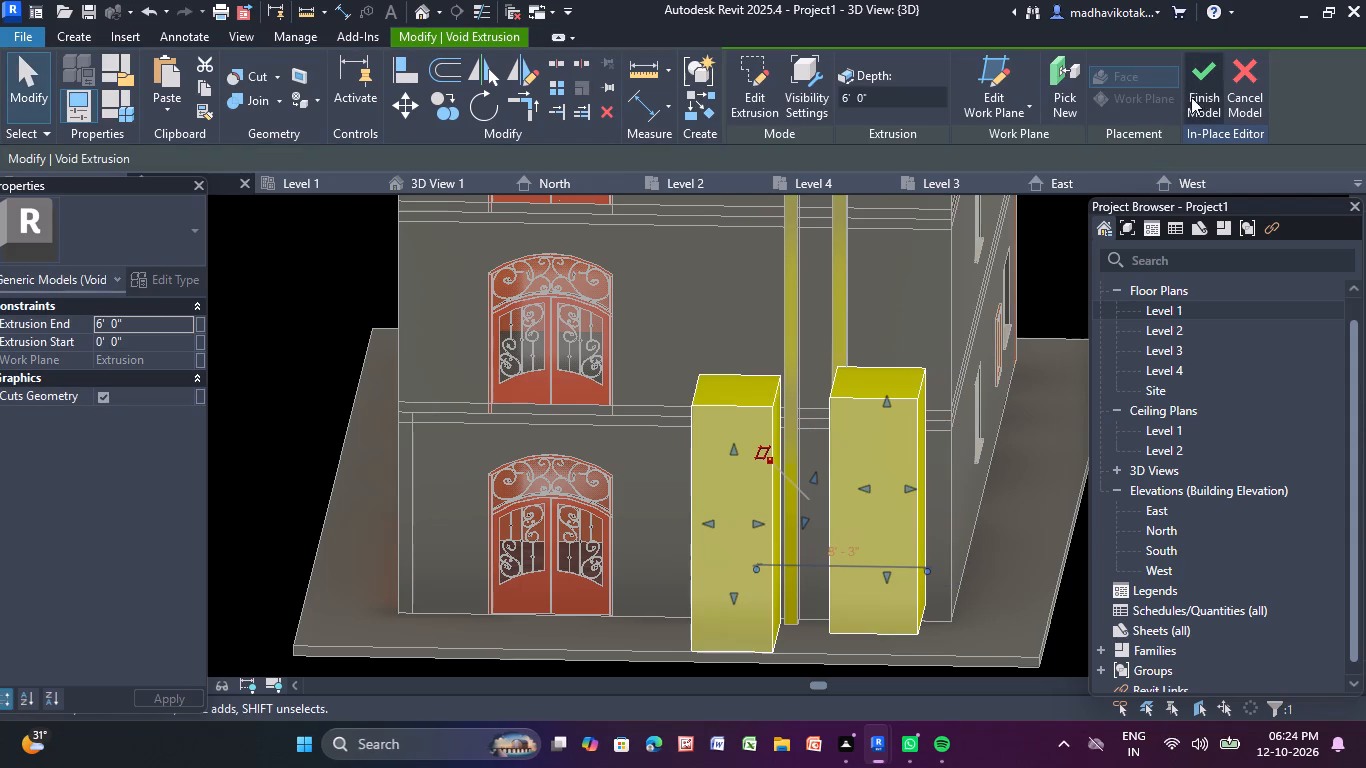
pyautogui.click(1200, 84)
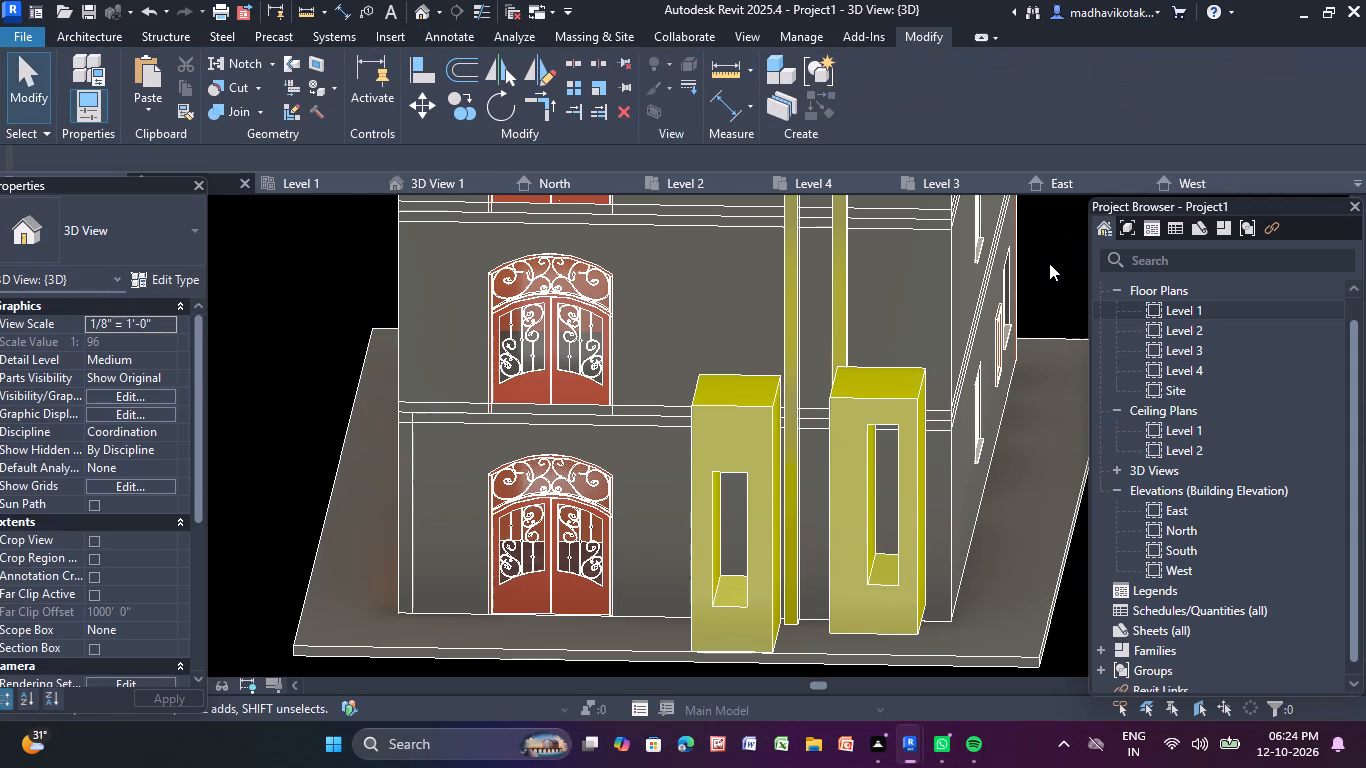
pyautogui.click(1049, 261)
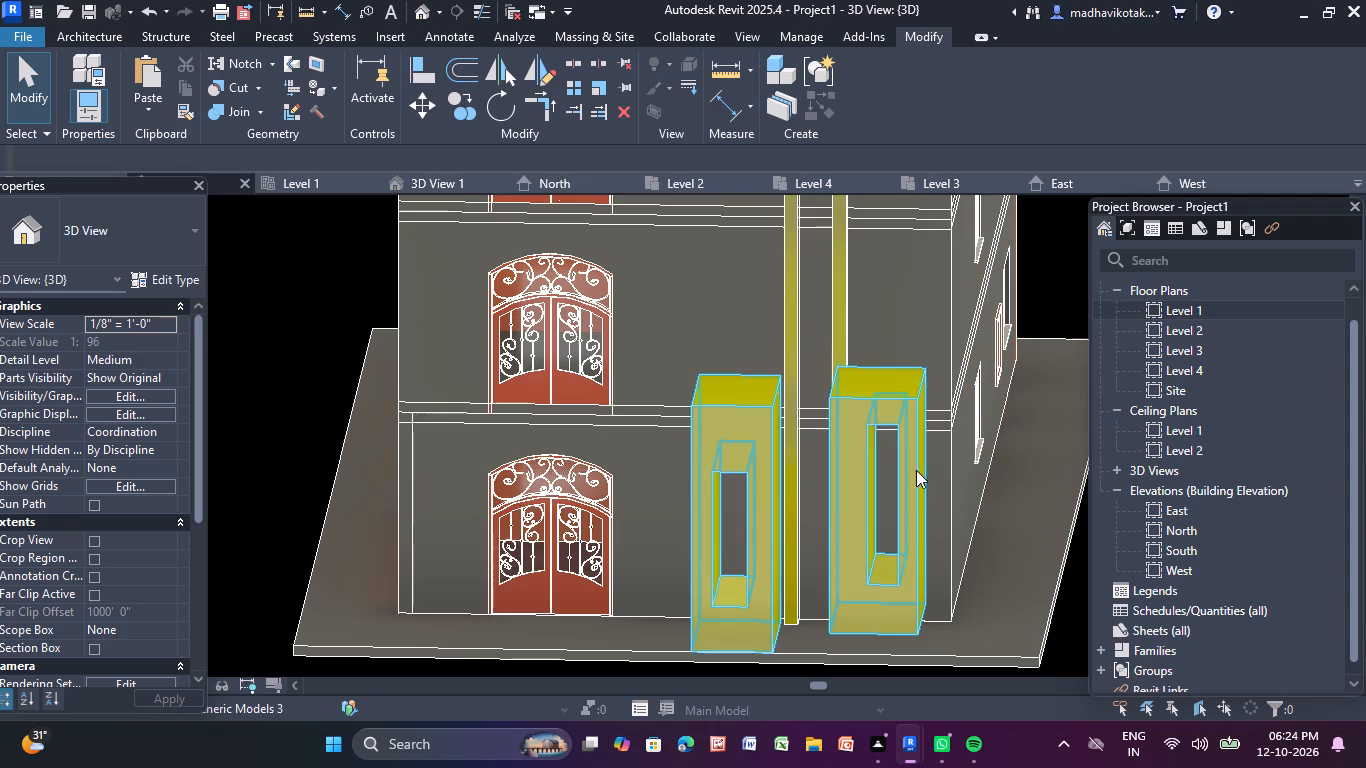
# Widen the corner-side block by stretching its outer side past the building's corner.
pyautogui.scroll(-4, 913, 470)
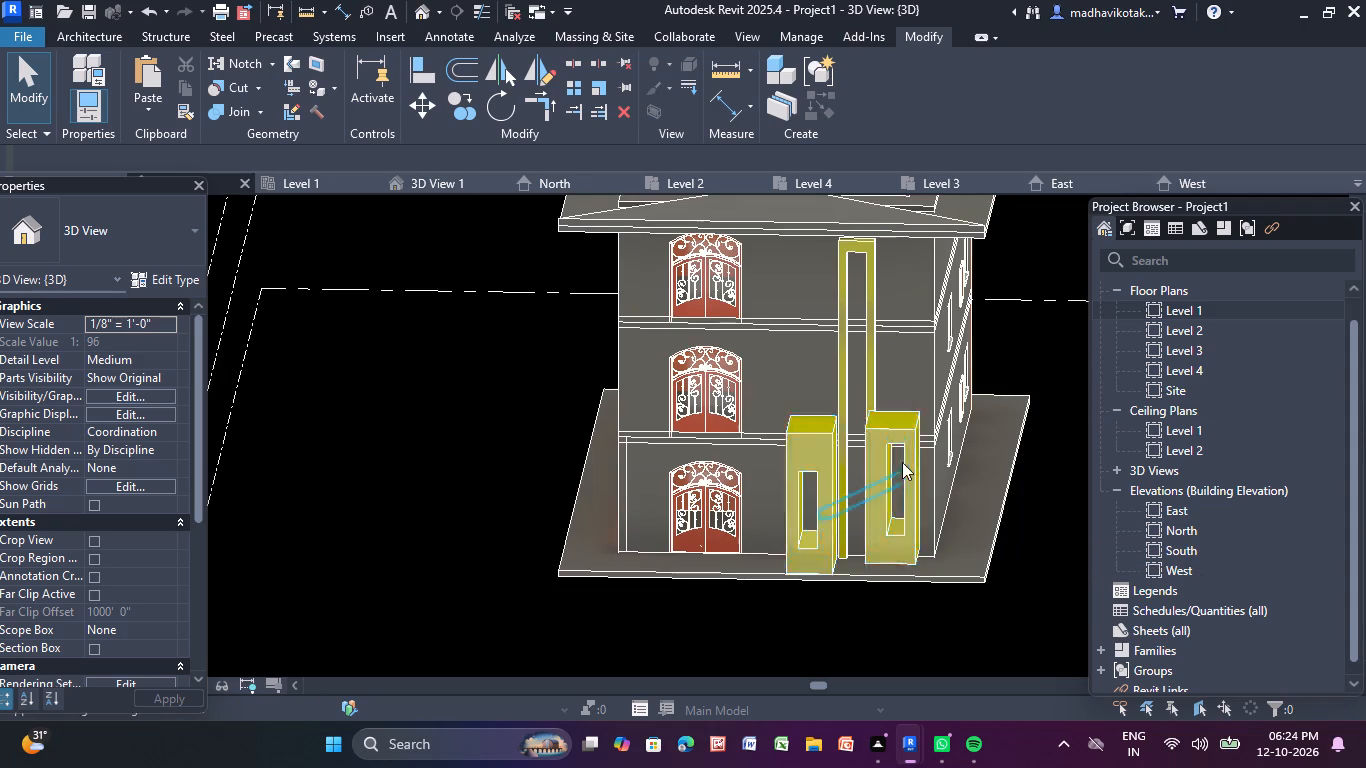
pyautogui.click(895, 433)
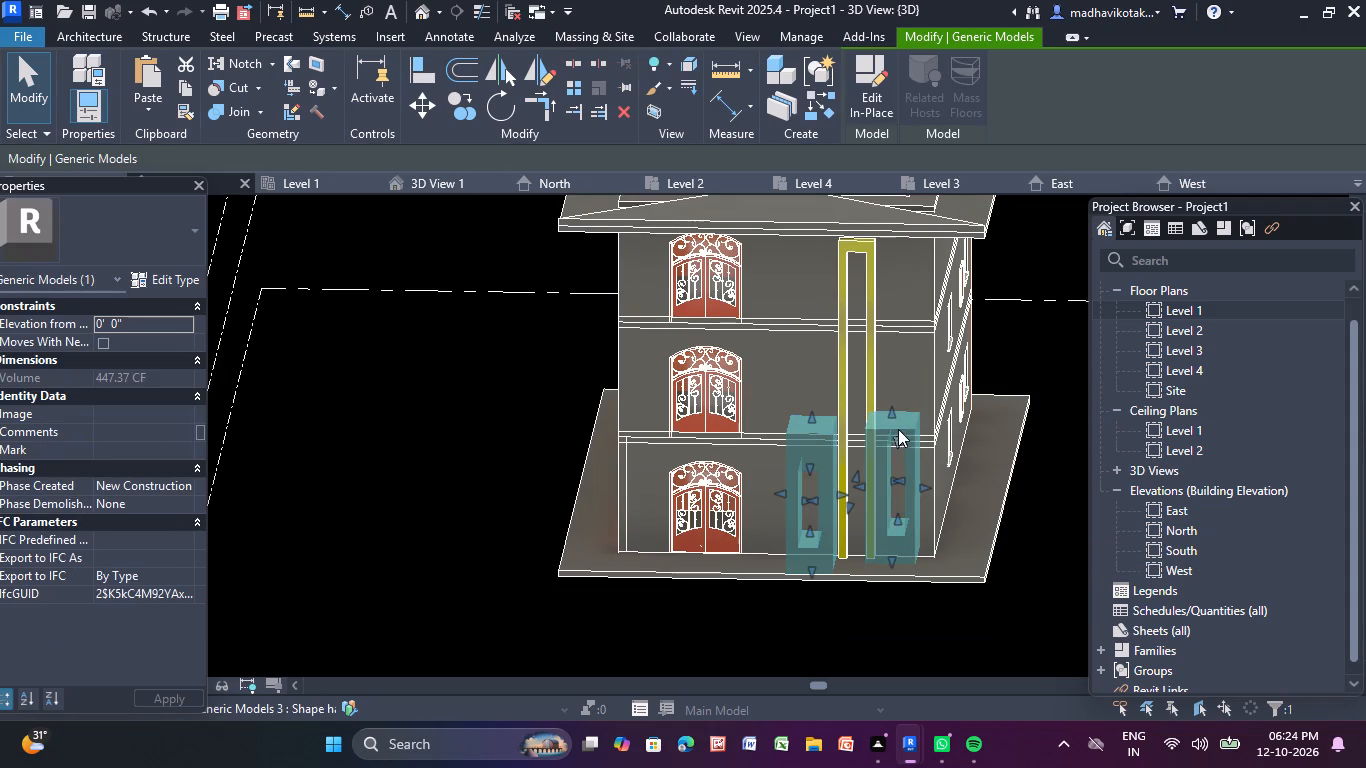
pyautogui.moveTo(925, 487); pyautogui.dragTo(948, 478)
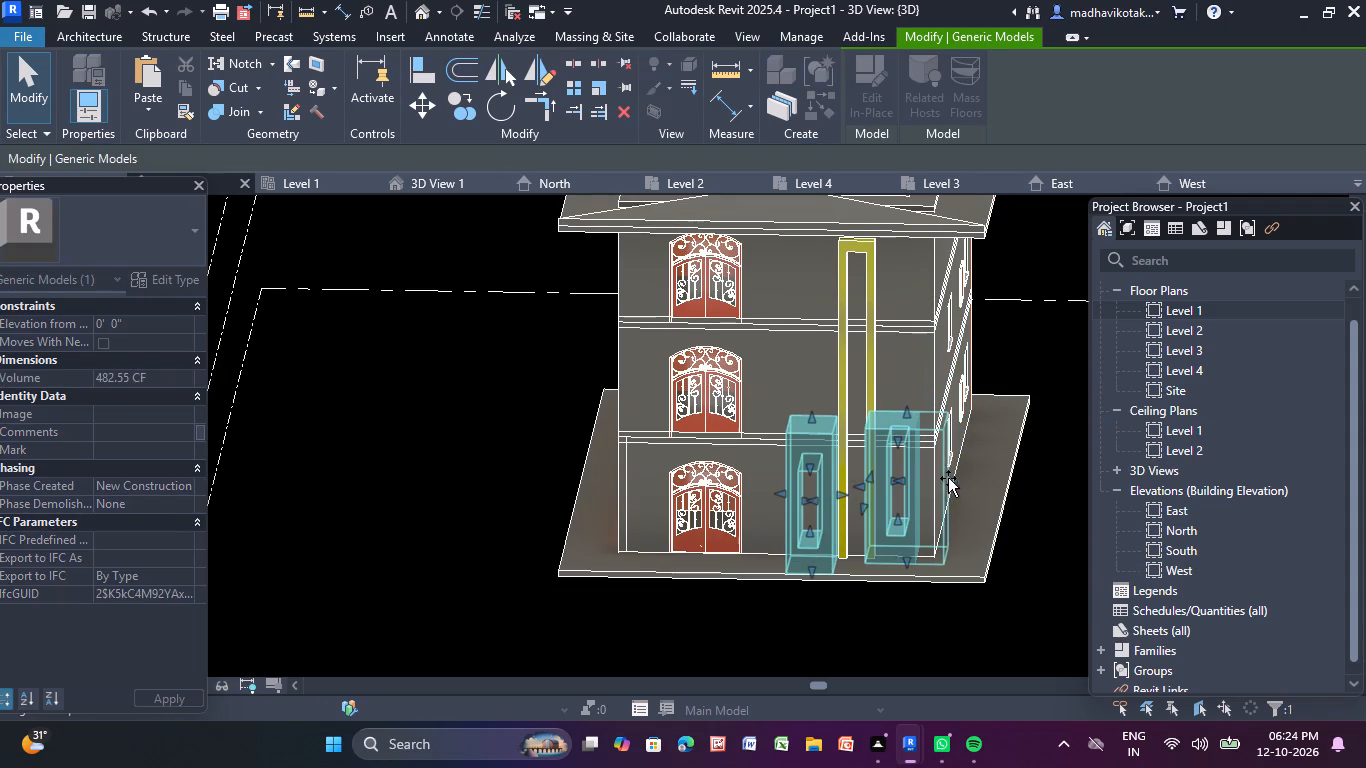
pyautogui.moveTo(948, 478); pyautogui.dragTo(956, 419)
# Shift both cut blocks together slightly toward the door side of the wall.
pyautogui.click(993, 465)
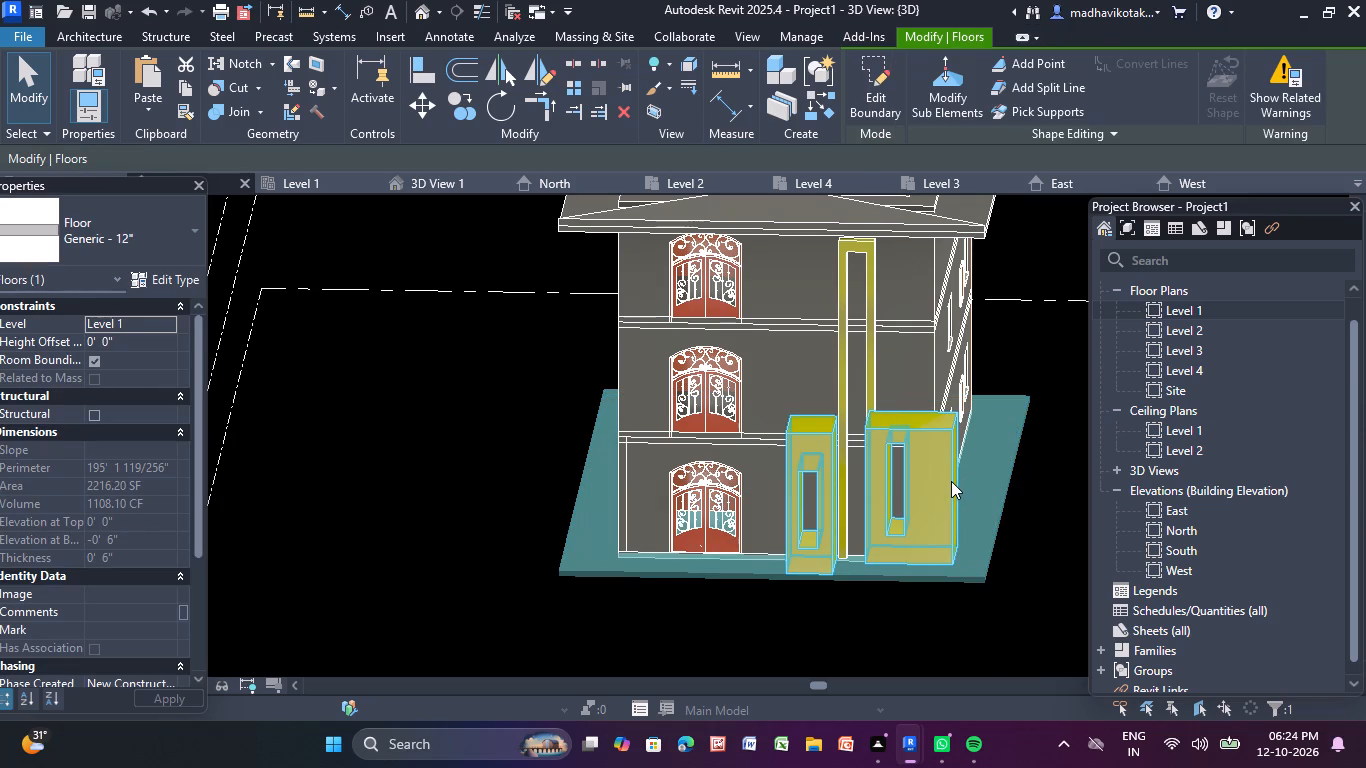
pyautogui.click(951, 481)
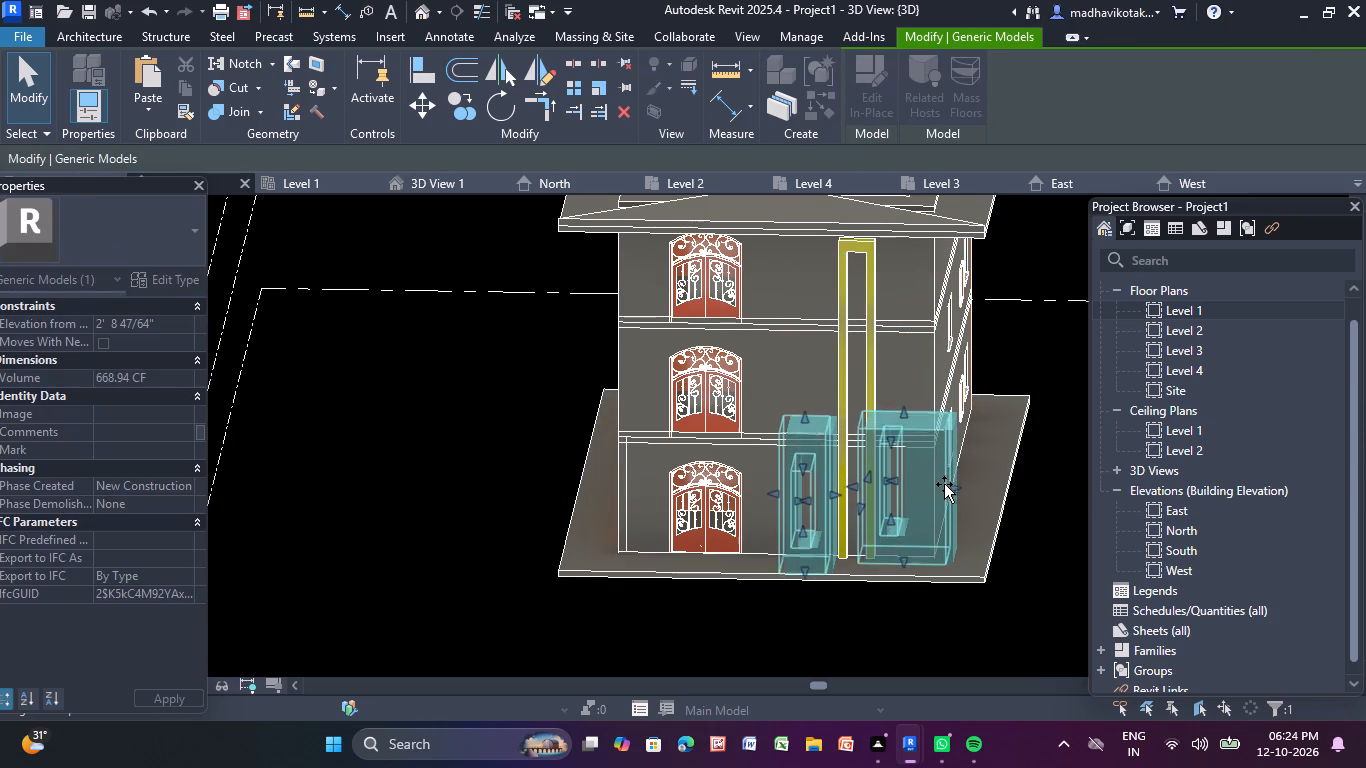
pyautogui.press('Escape')
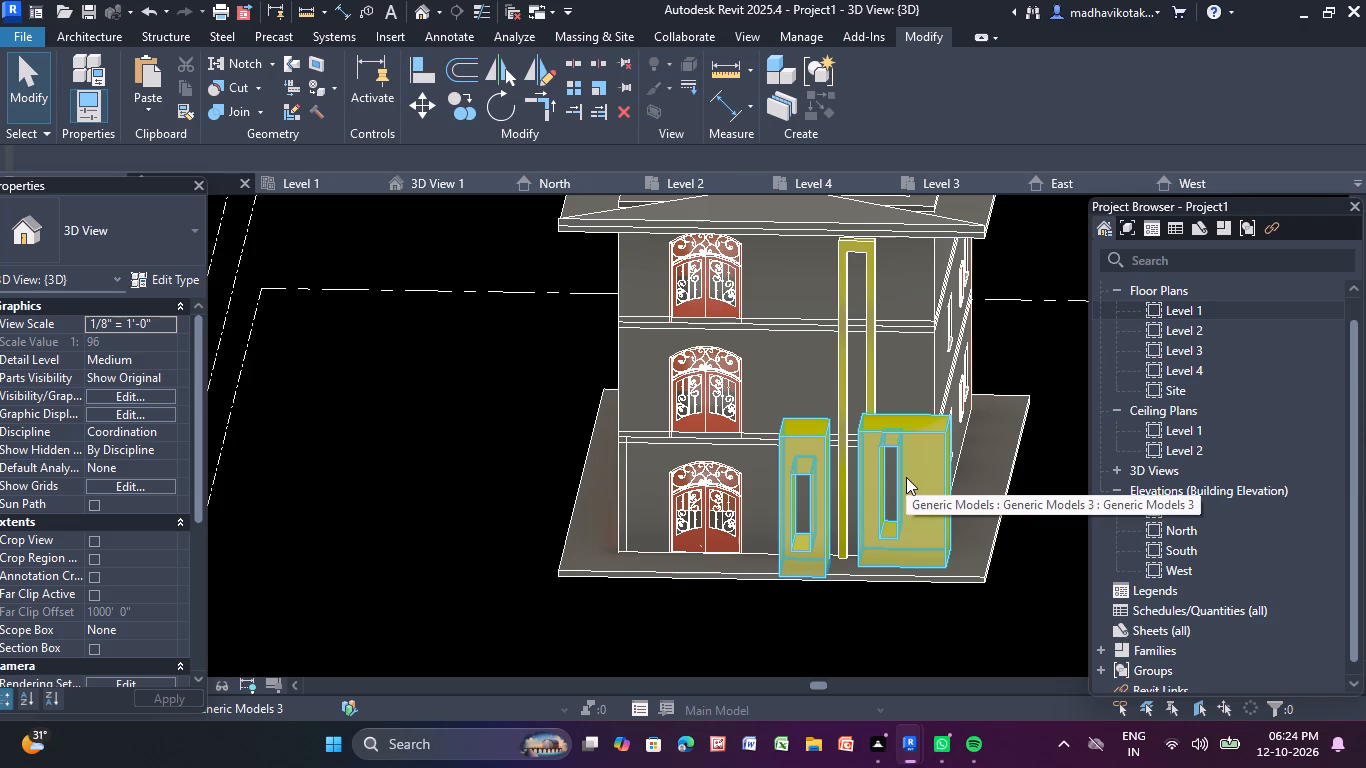
# Stretch the corner-side block's top up to just below the roof eave.
pyautogui.scroll(4, 881, 503)
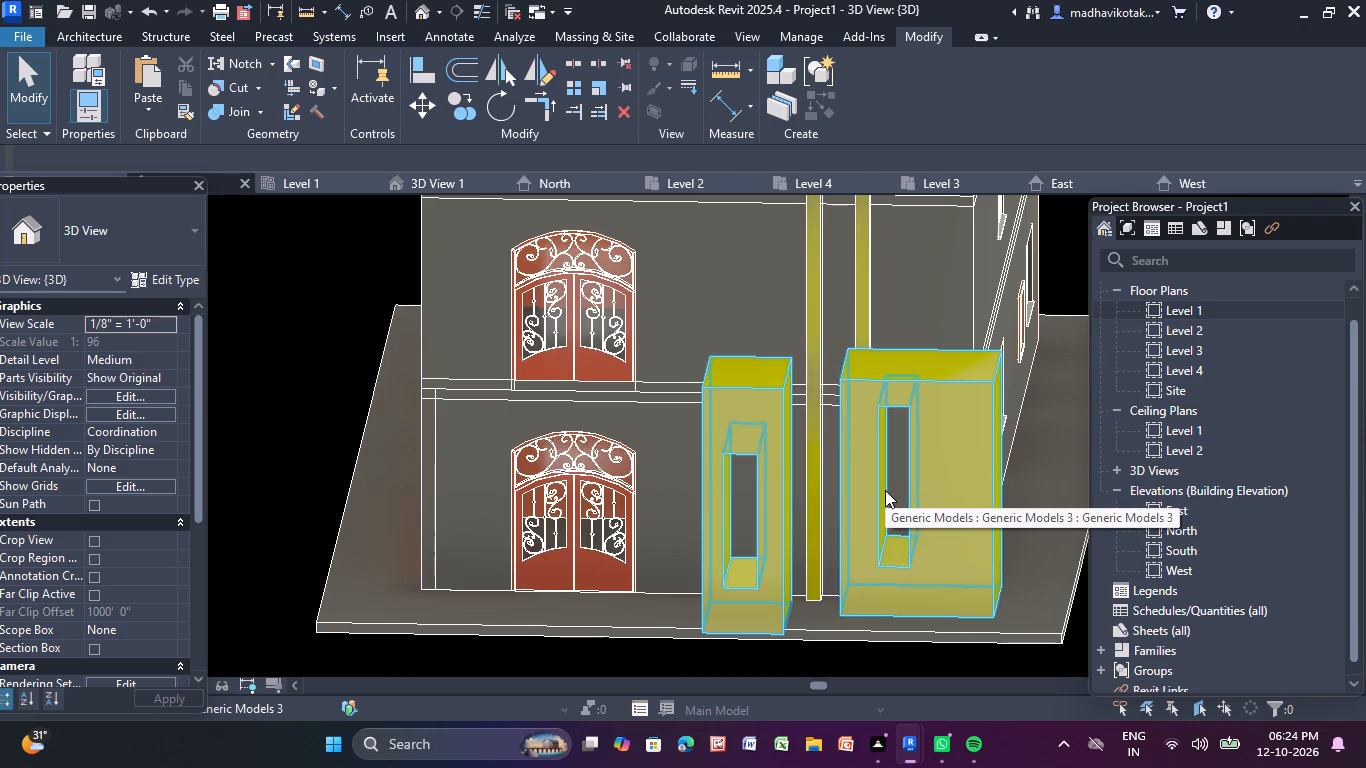
pyautogui.scroll(-3, 884, 488)
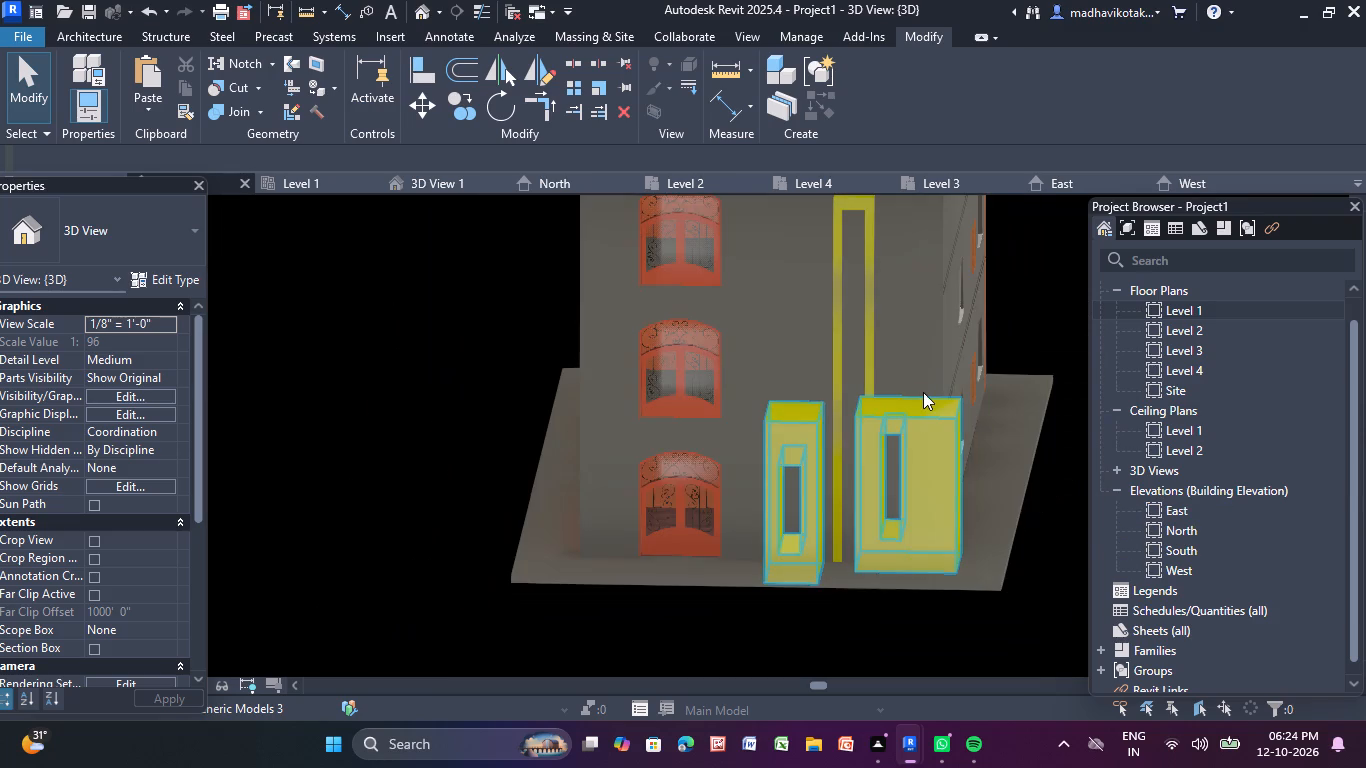
pyautogui.click(903, 414)
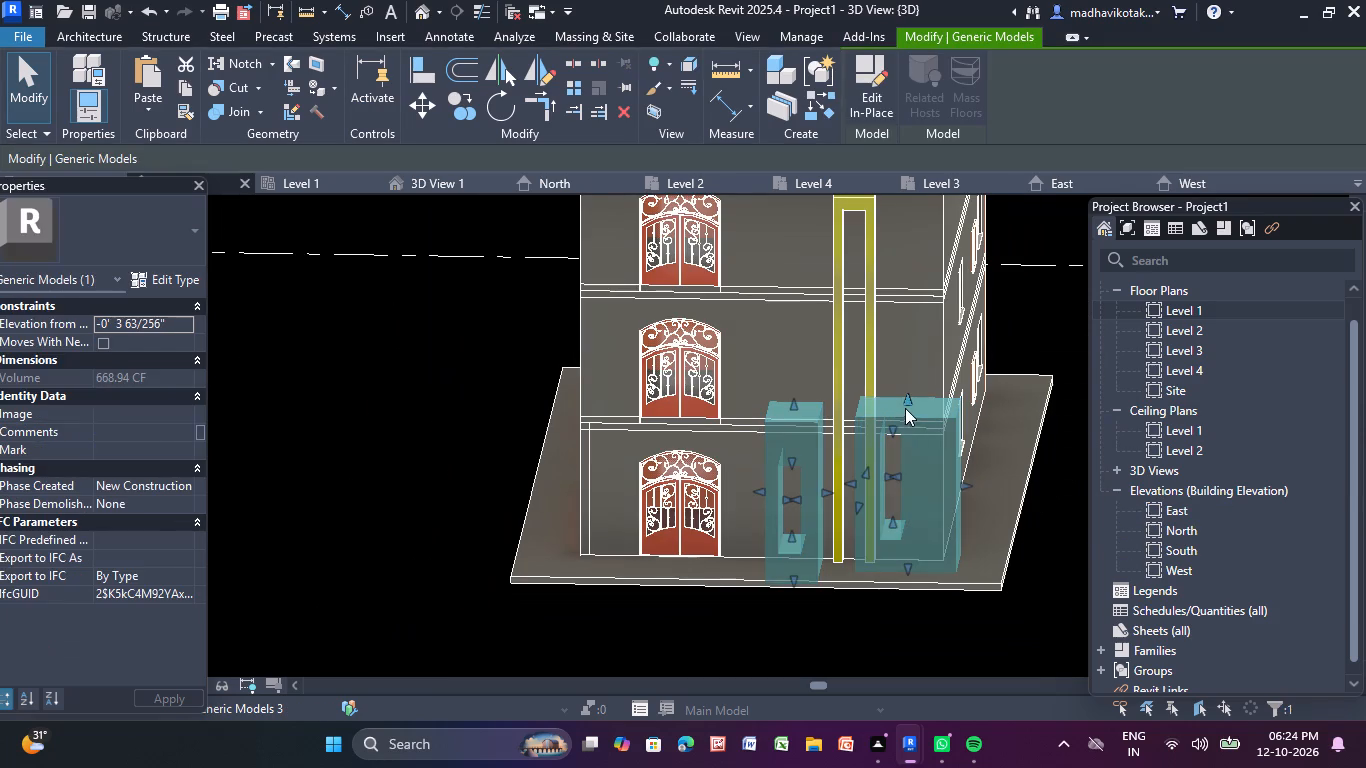
pyautogui.moveTo(909, 403); pyautogui.dragTo(891, 210)
pyautogui.scroll(-1, 905, 302)
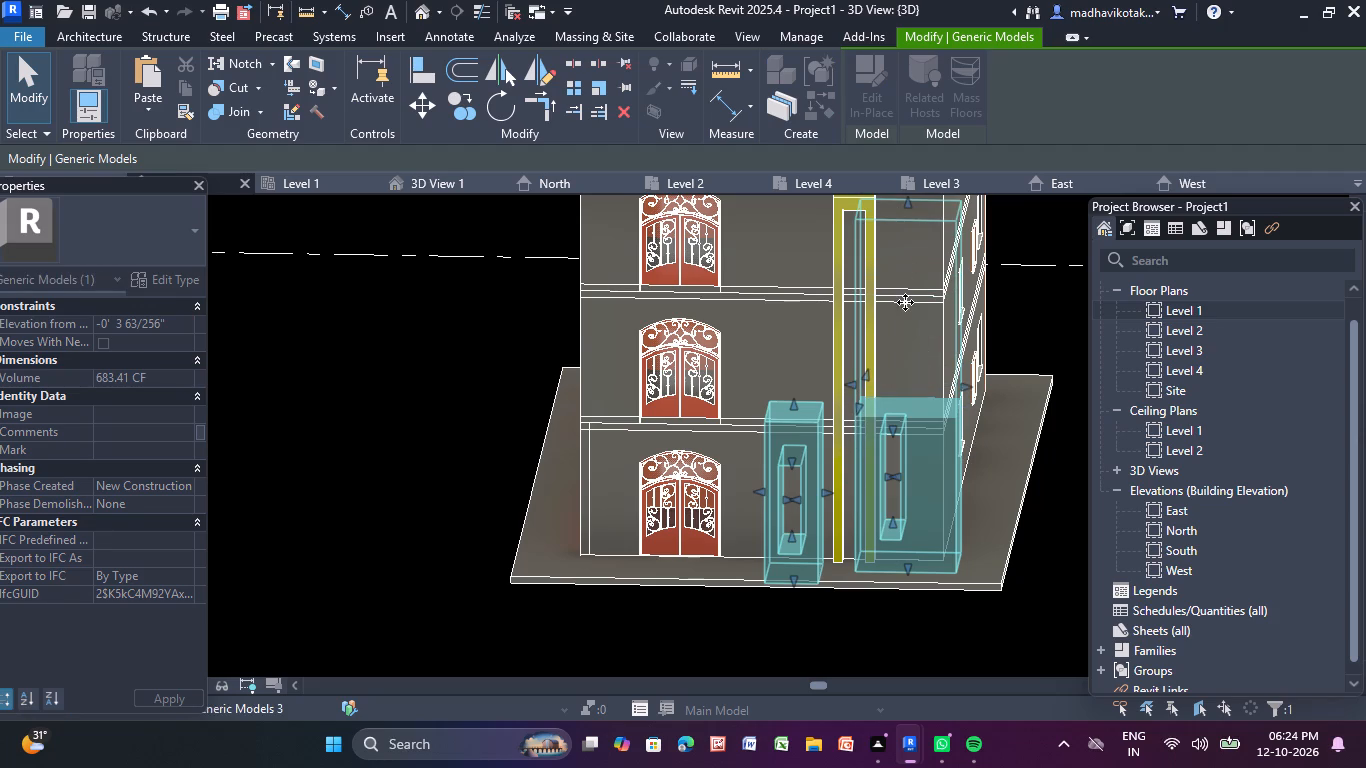
pyautogui.moveTo(904, 302); pyautogui.dragTo(867, 495, button='middle')
pyautogui.click(872, 410)
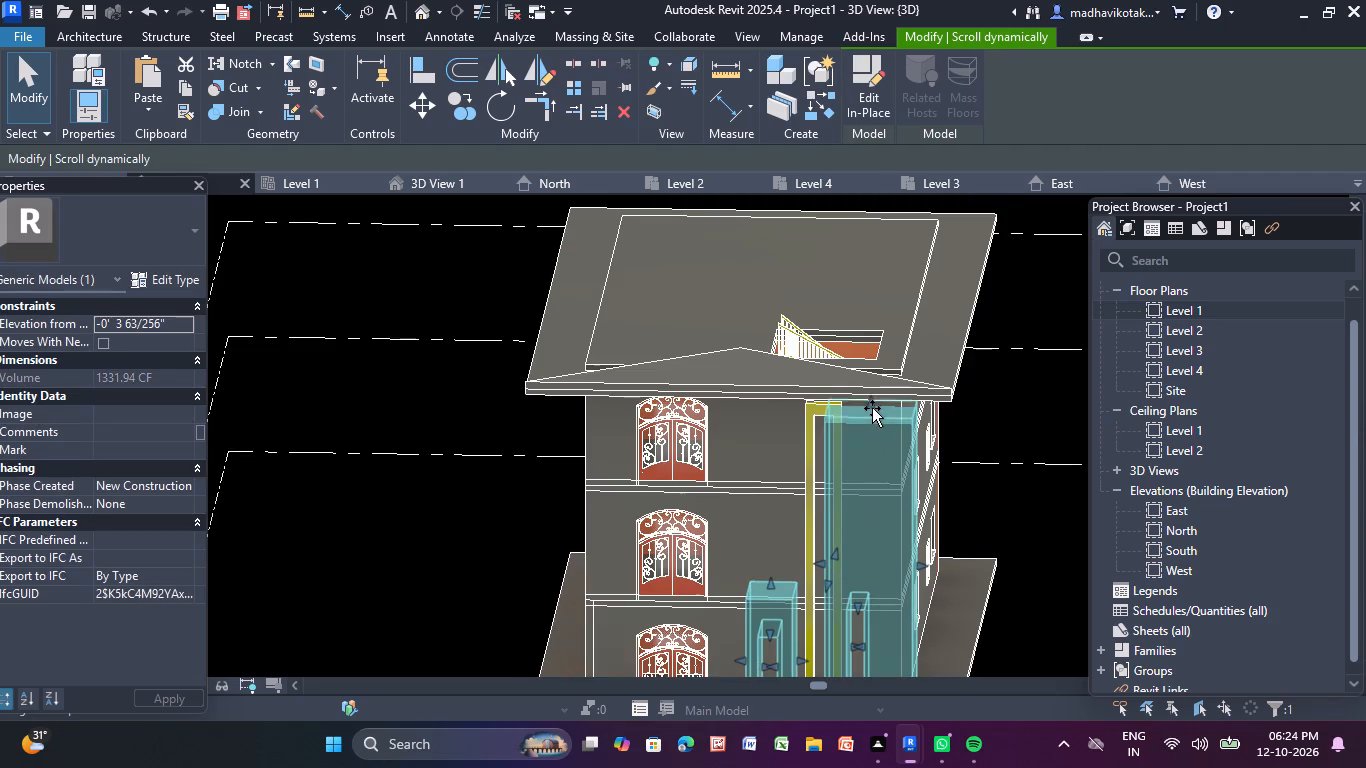
pyautogui.click(952, 329)
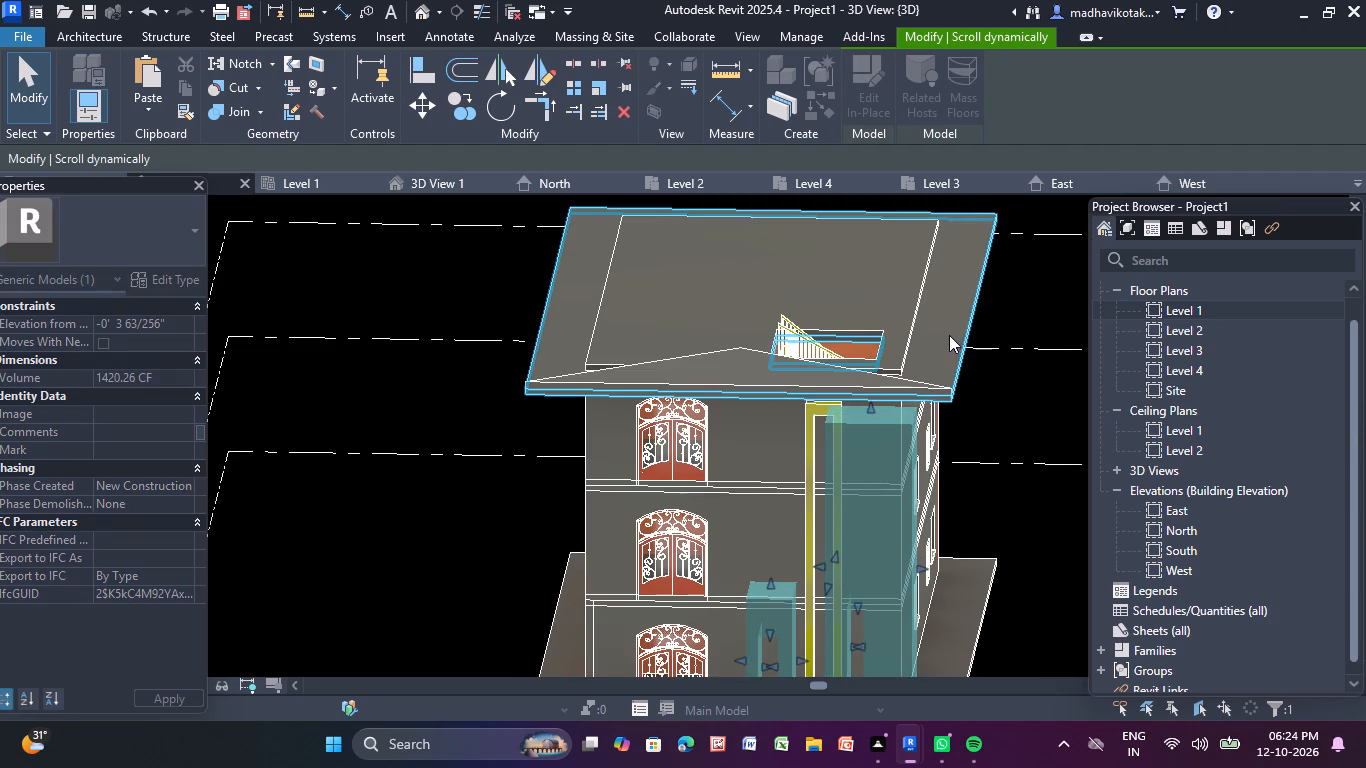
pyautogui.click(999, 420)
# Stretch the door-side block's top up to just below the roof eave, level with the corner-side block.
pyautogui.scroll(-2, 992, 439)
pyautogui.moveTo(951, 500); pyautogui.dragTo(921, 444, button='middle')
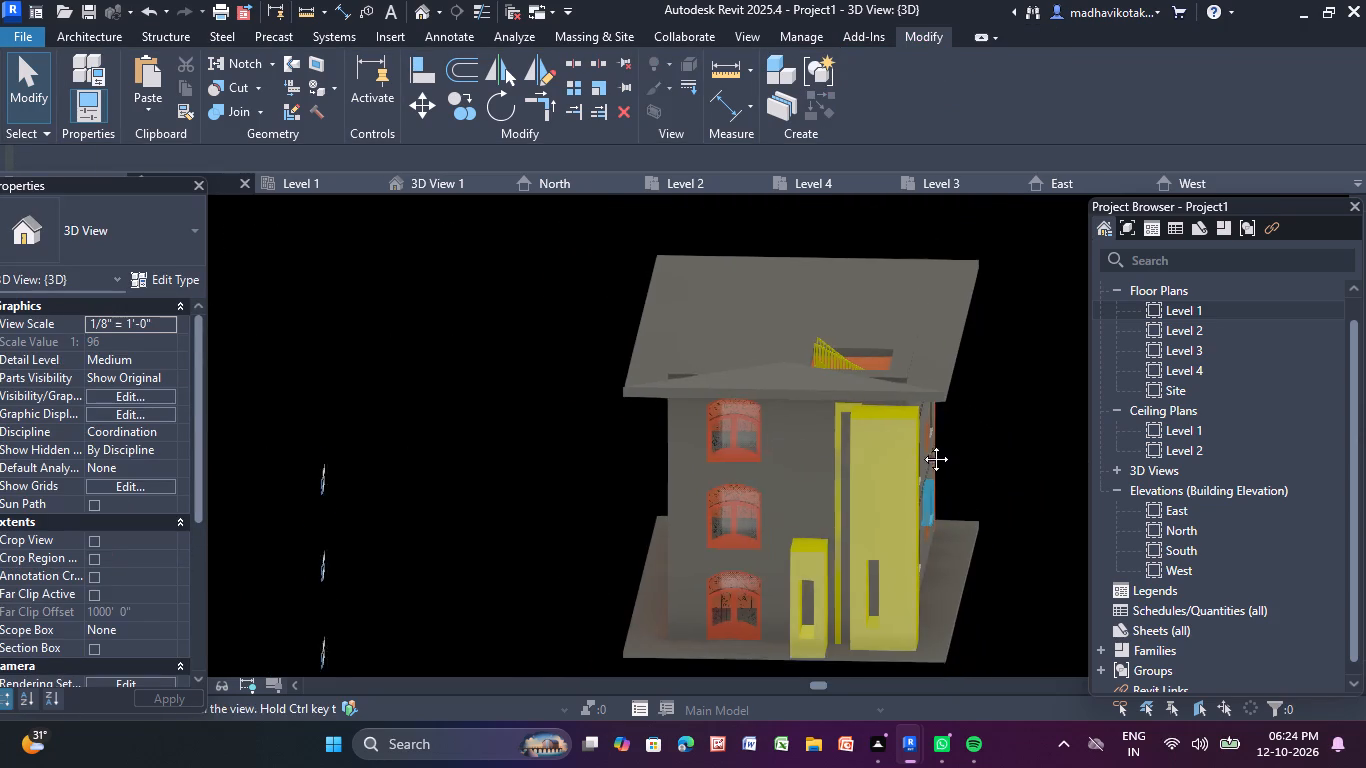
pyautogui.moveTo(921, 444); pyautogui.dragTo(894, 355, button='middle')
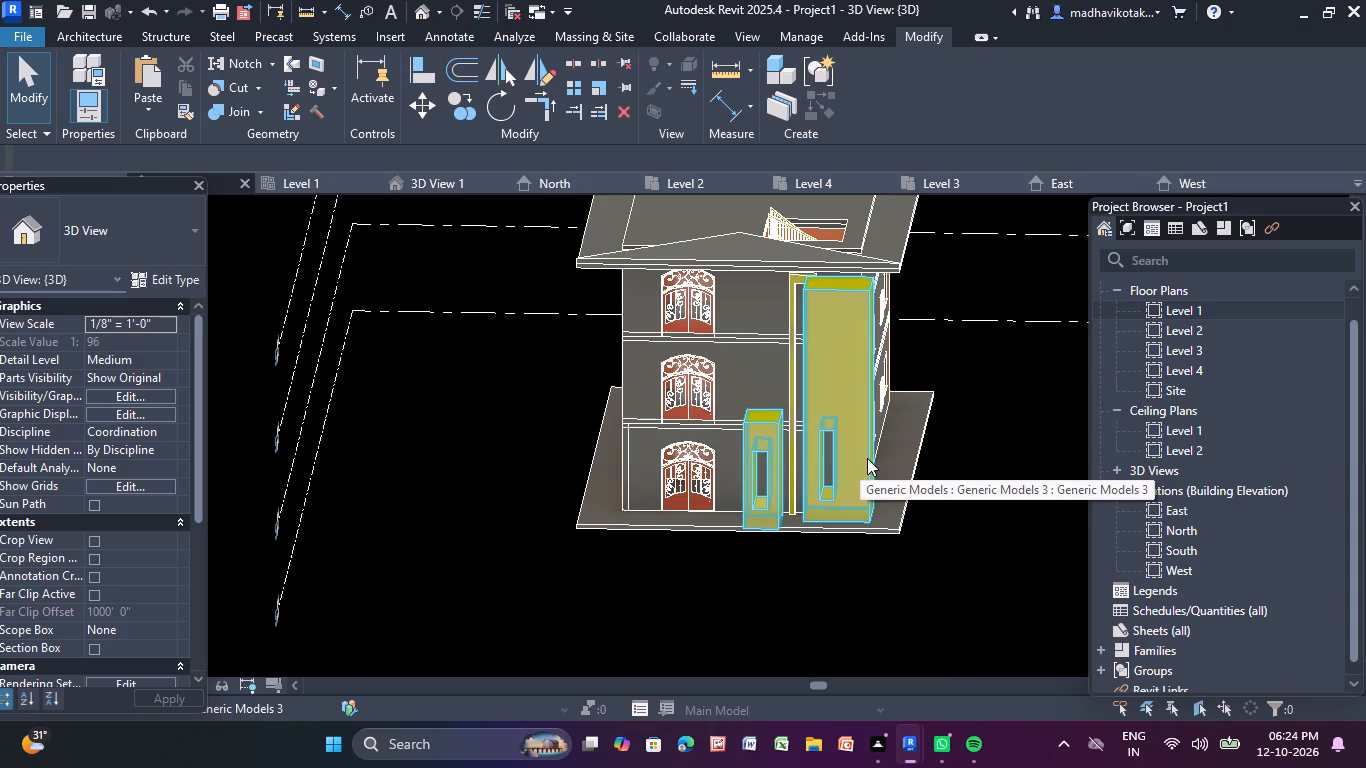
pyautogui.moveTo(867, 457); pyautogui.dragTo(882, 459, button='middle')
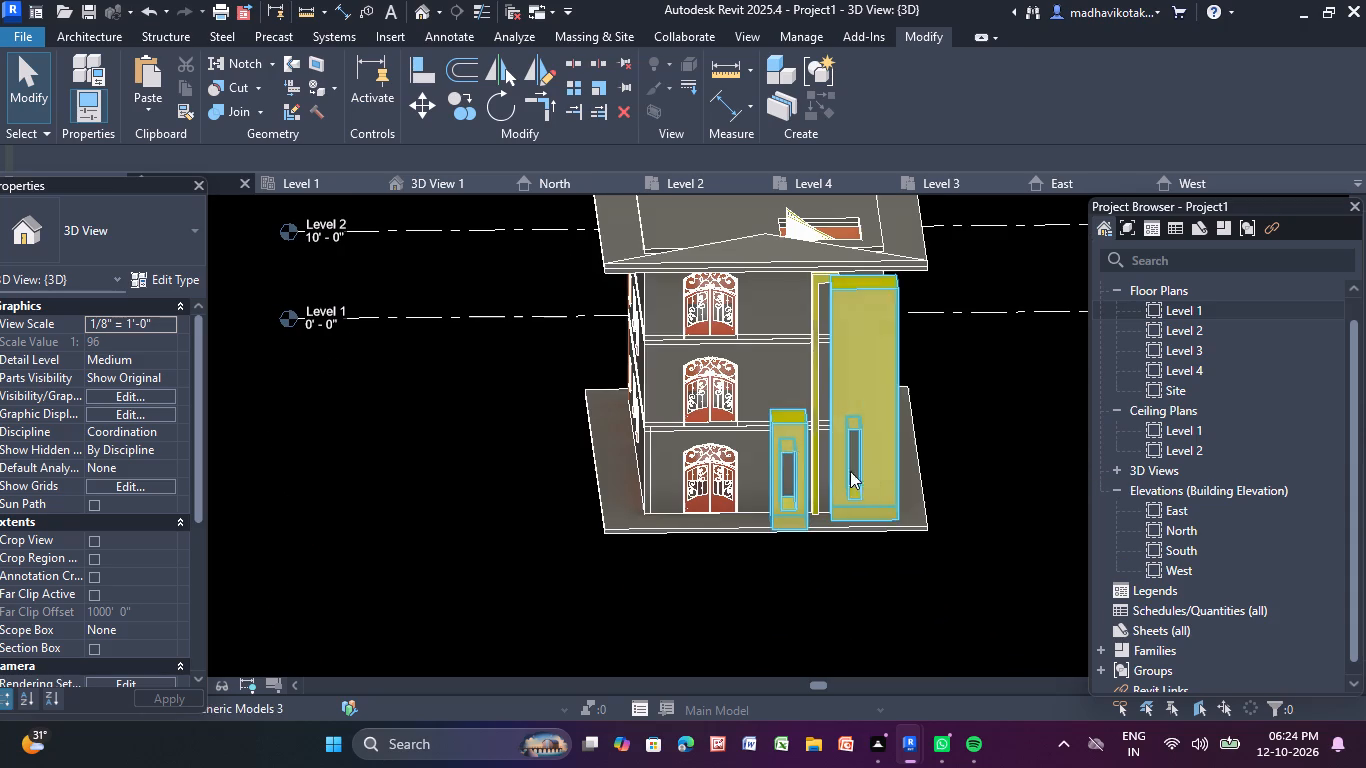
pyautogui.click(794, 439)
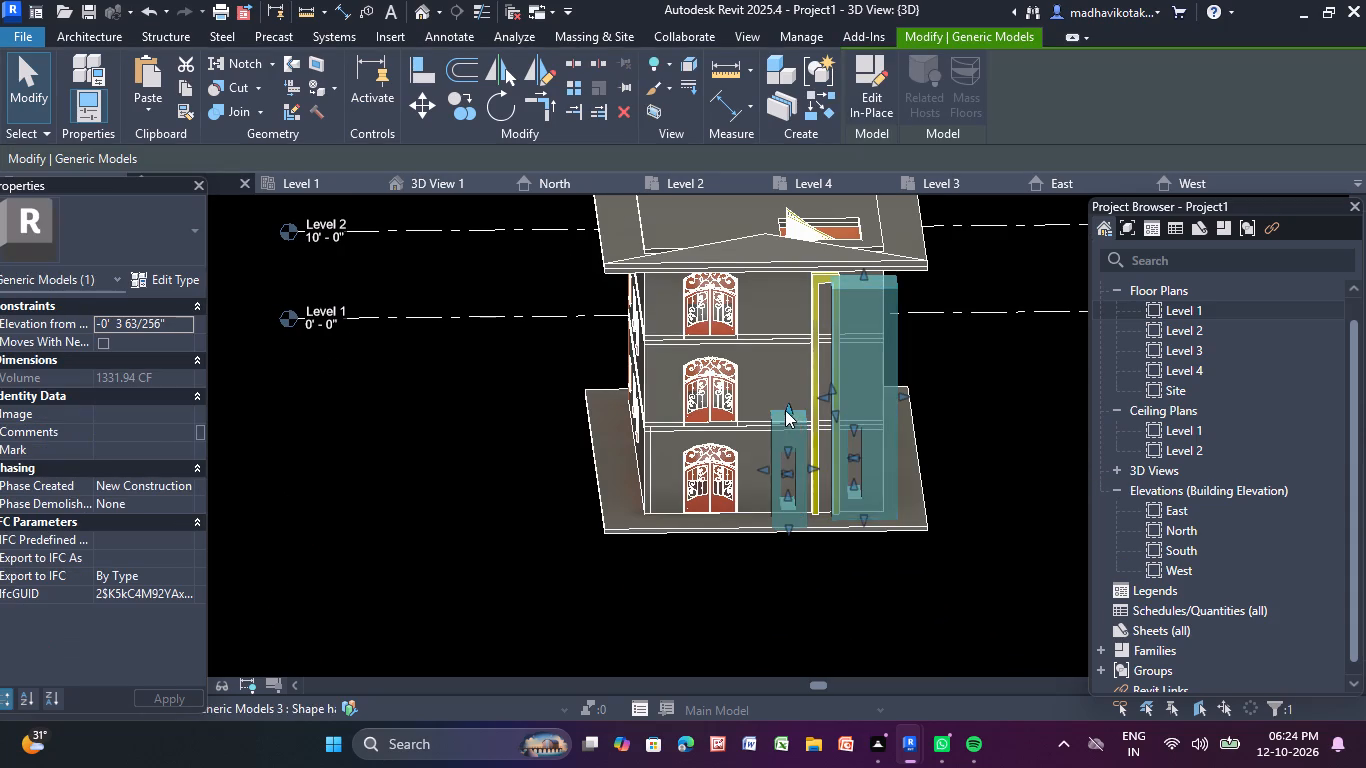
pyautogui.moveTo(785, 410); pyautogui.dragTo(778, 283)
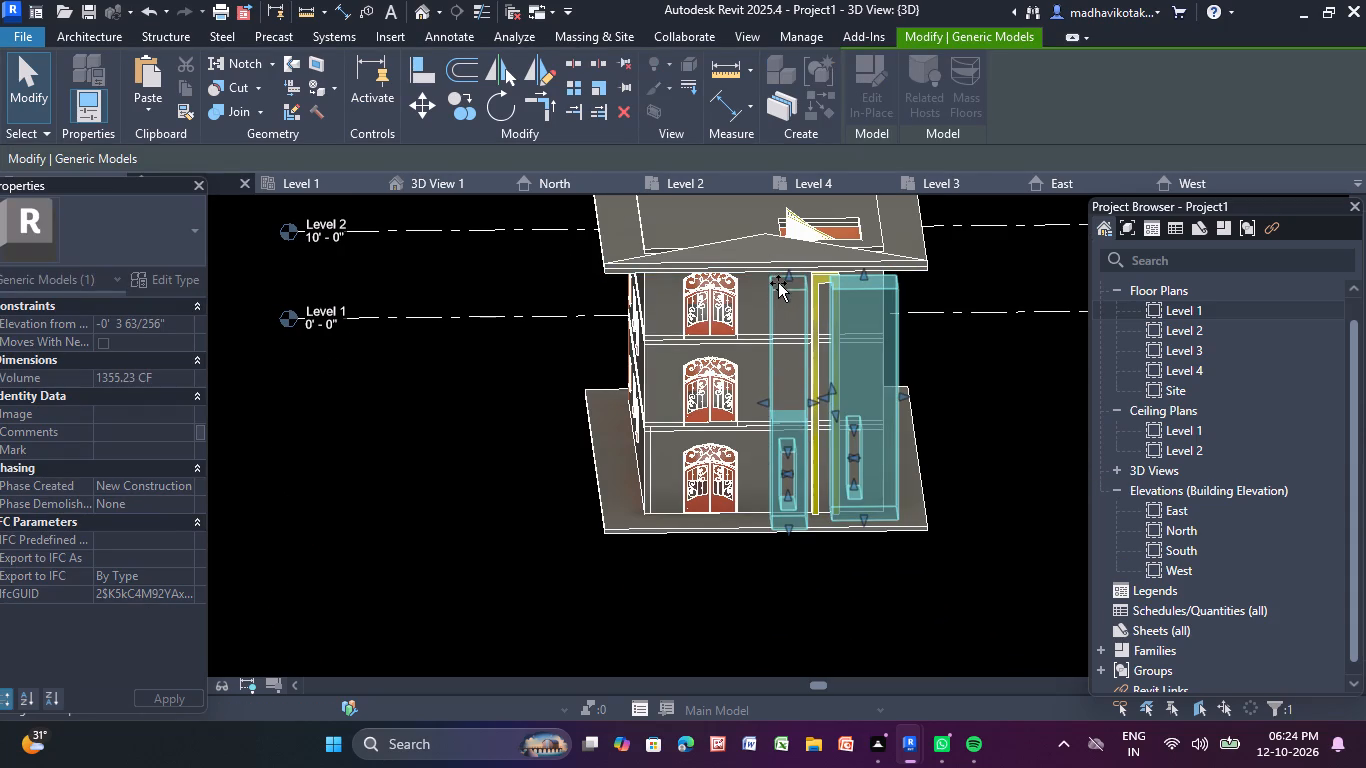
pyautogui.moveTo(778, 283); pyautogui.dragTo(780, 278)
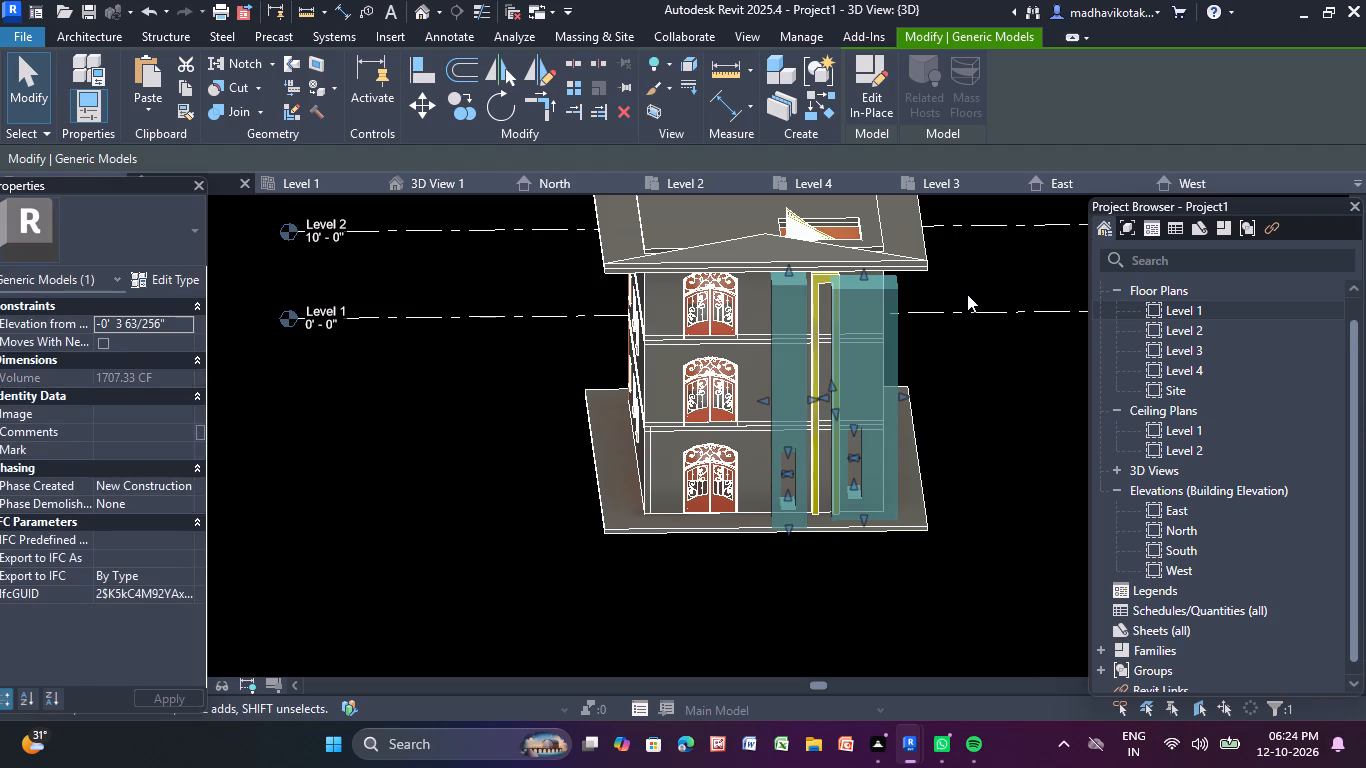
pyautogui.click(966, 294)
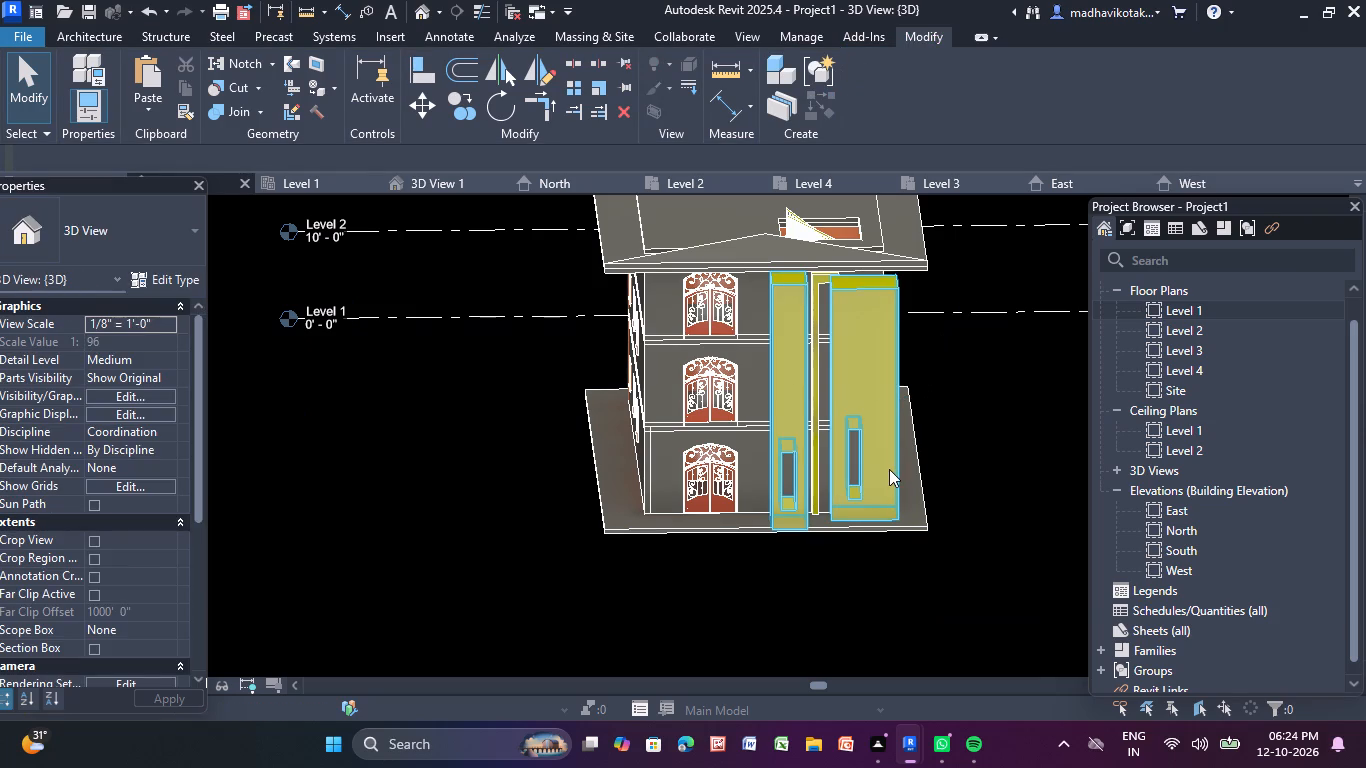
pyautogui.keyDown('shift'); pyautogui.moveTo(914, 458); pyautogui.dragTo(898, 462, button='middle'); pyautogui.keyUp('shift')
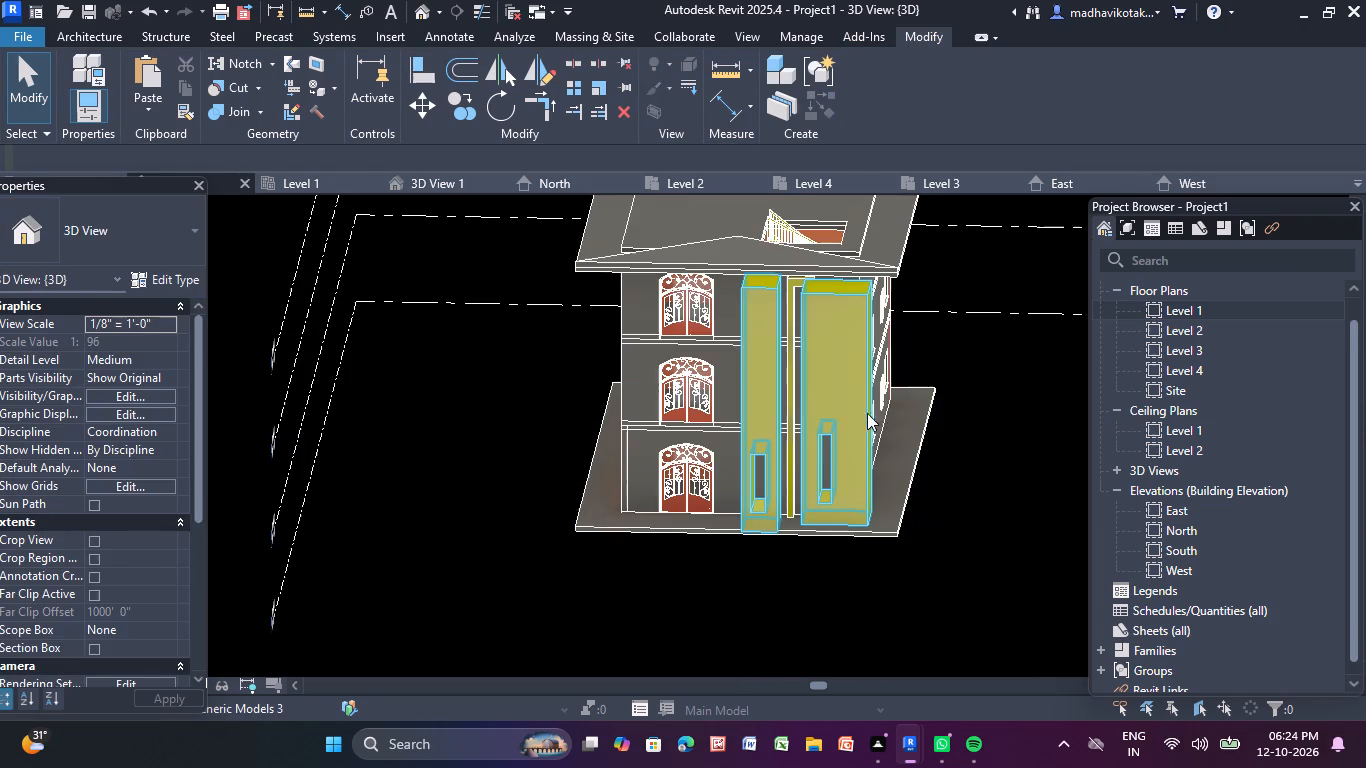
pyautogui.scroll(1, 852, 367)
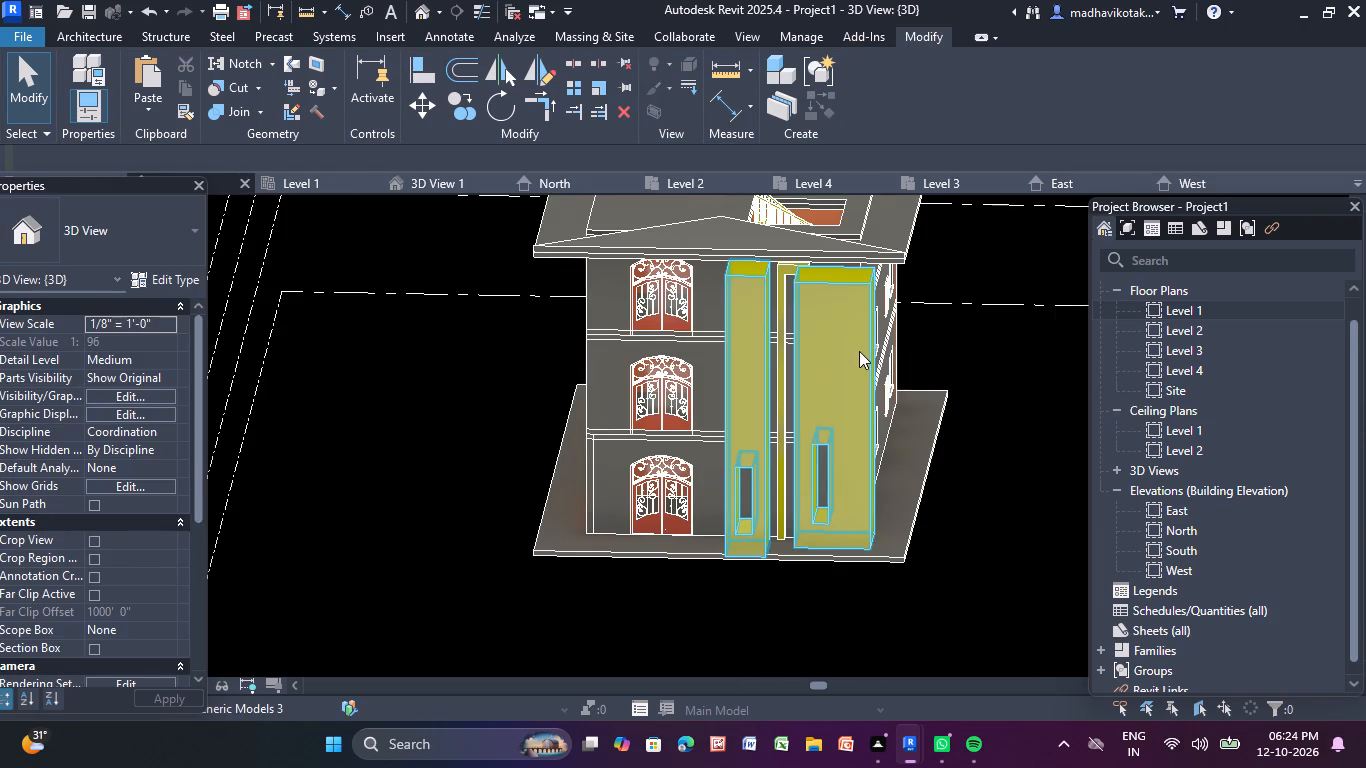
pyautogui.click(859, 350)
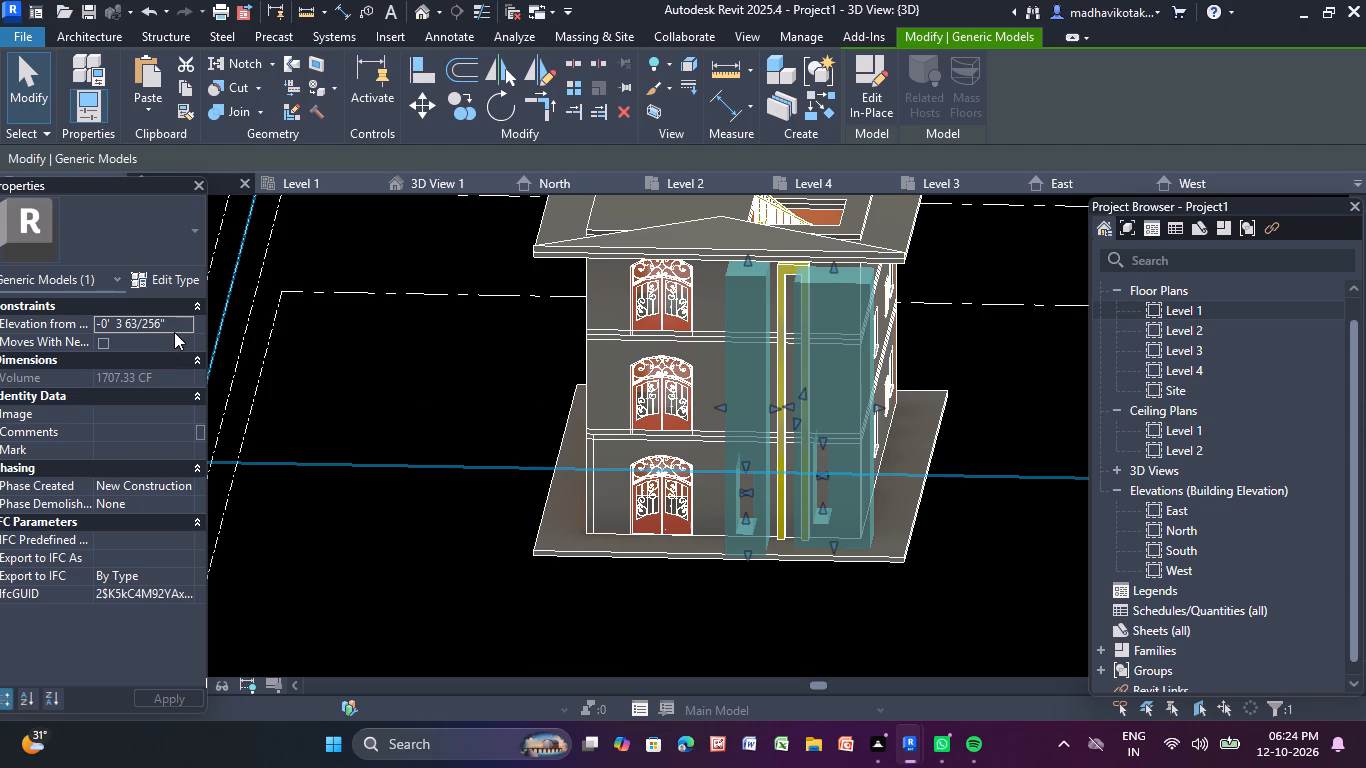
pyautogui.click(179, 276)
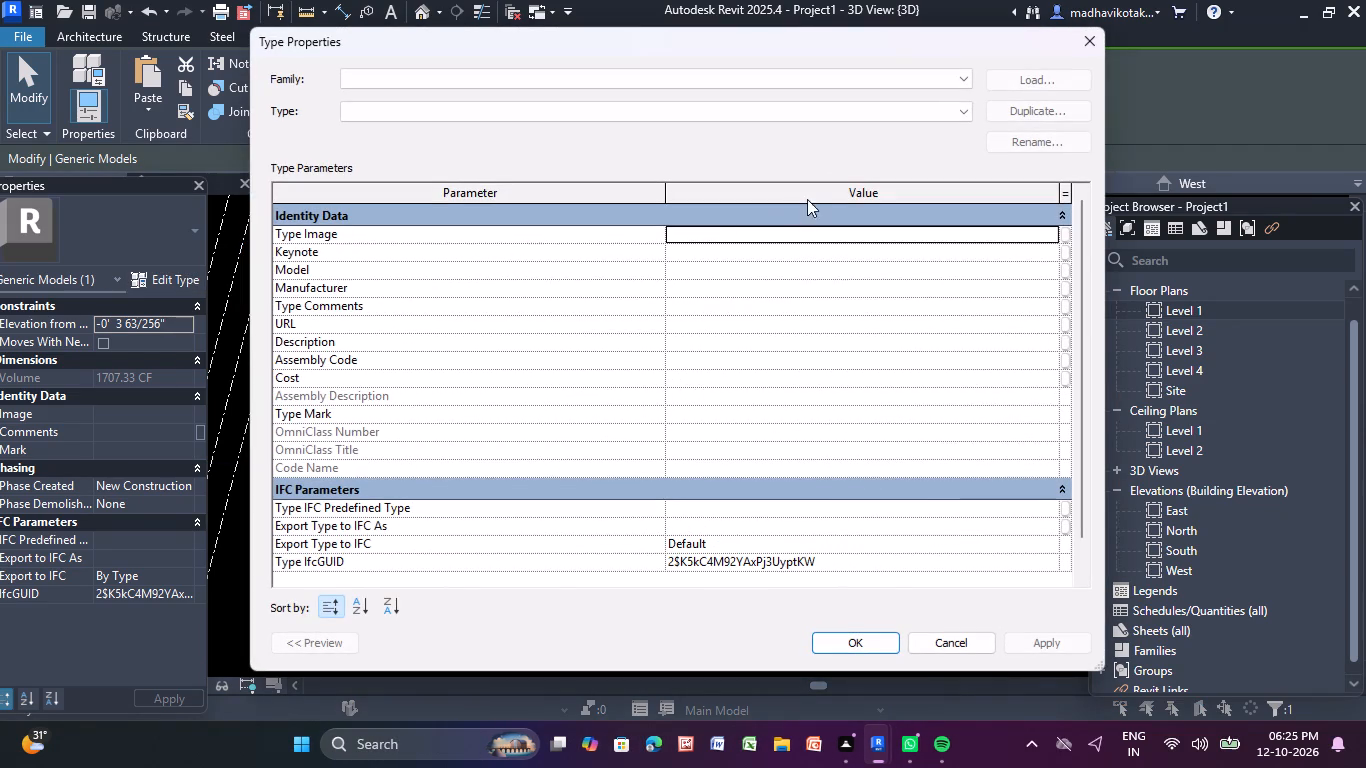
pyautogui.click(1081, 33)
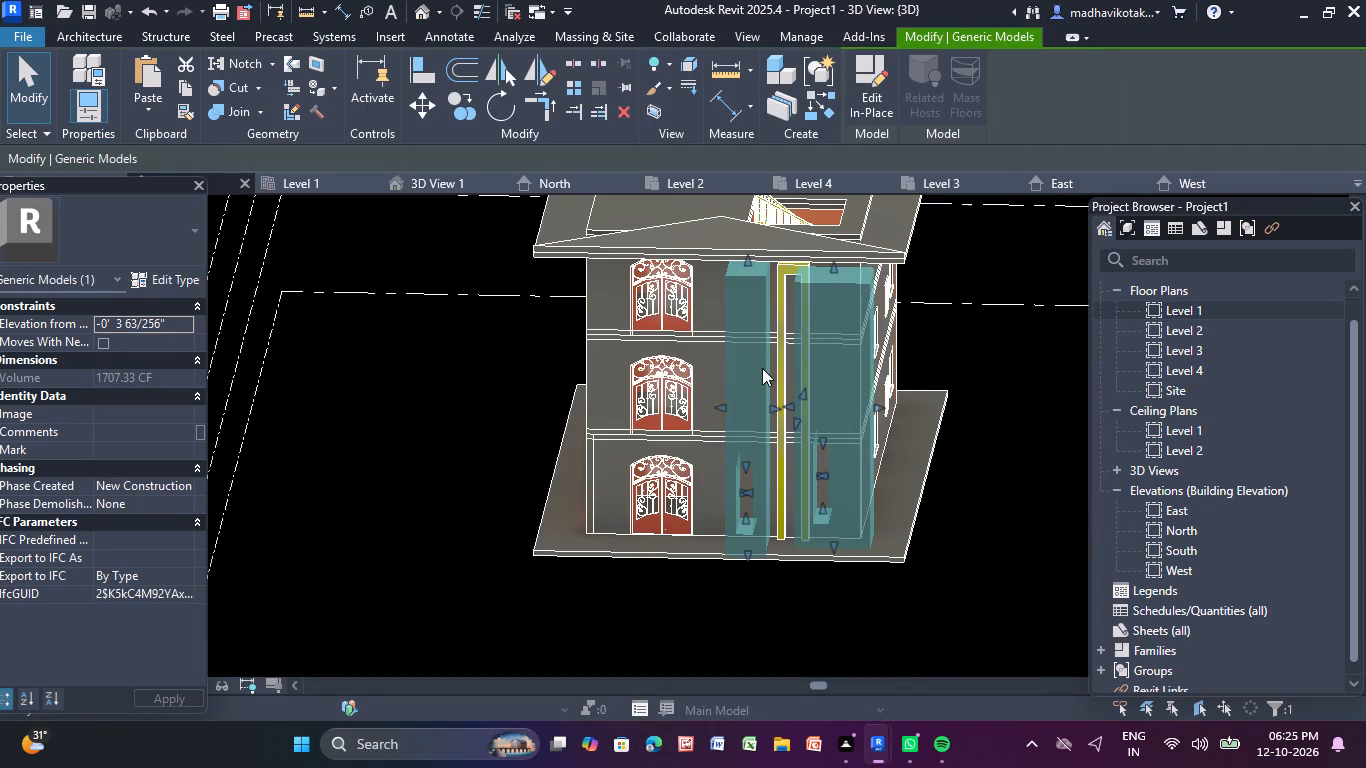
# Stretch the top of the door-side block's narrow cut up to just above the third storey's floor line.
pyautogui.click(747, 467)
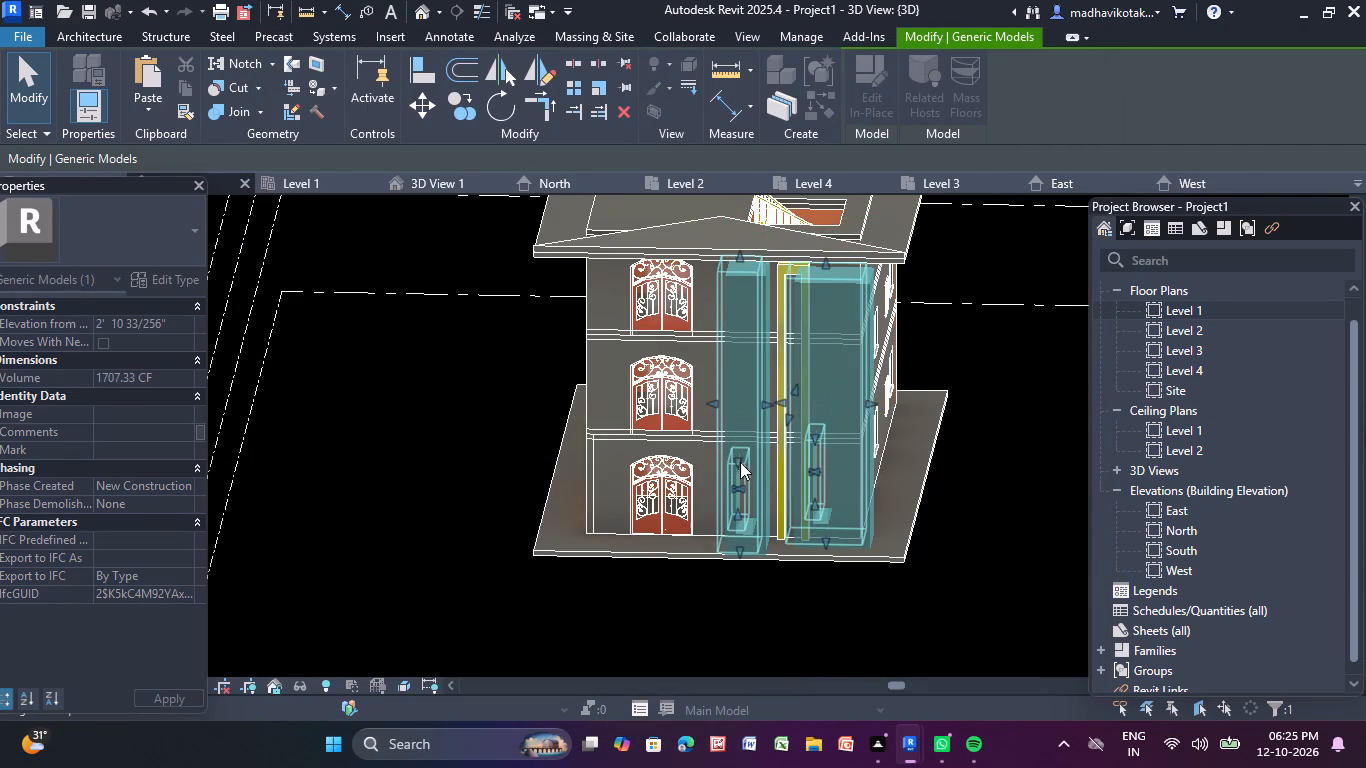
pyautogui.press('Escape')
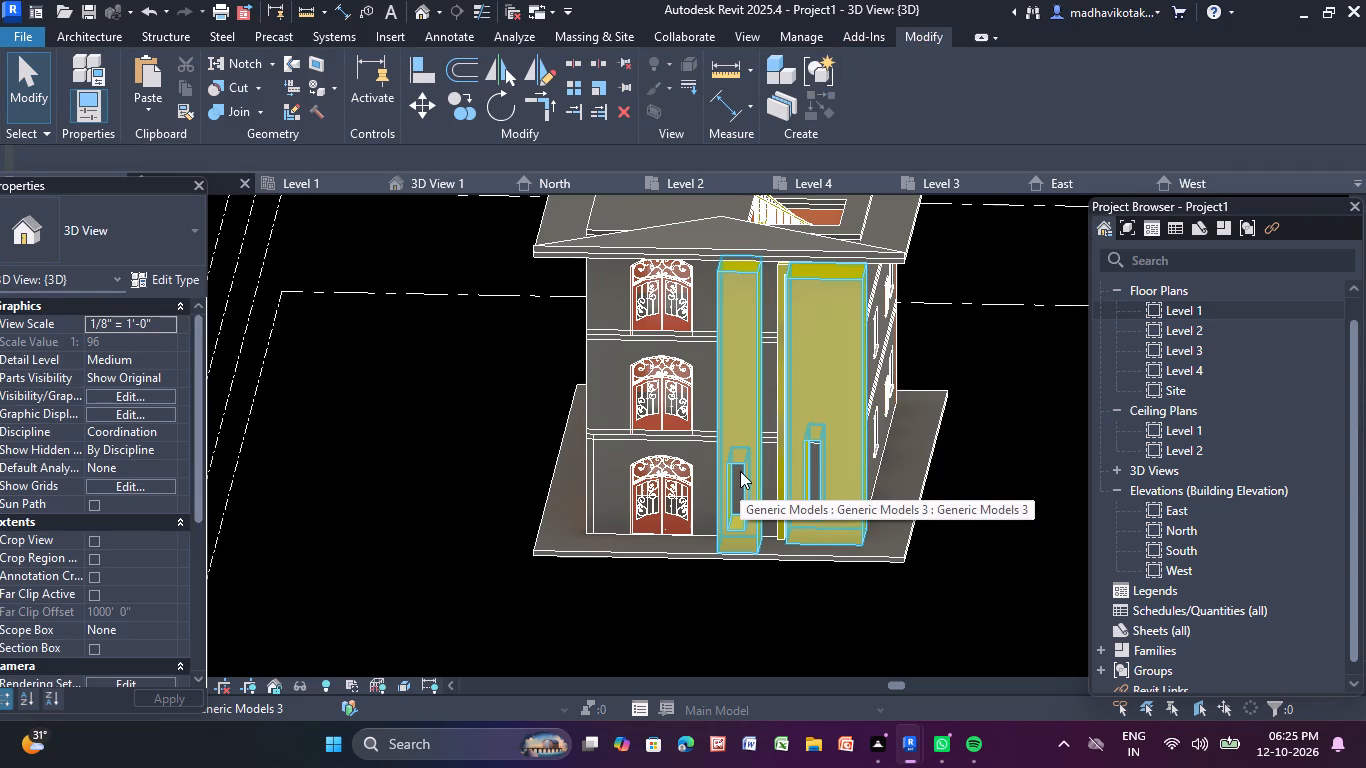
pyautogui.click(741, 470)
pyautogui.click(741, 487)
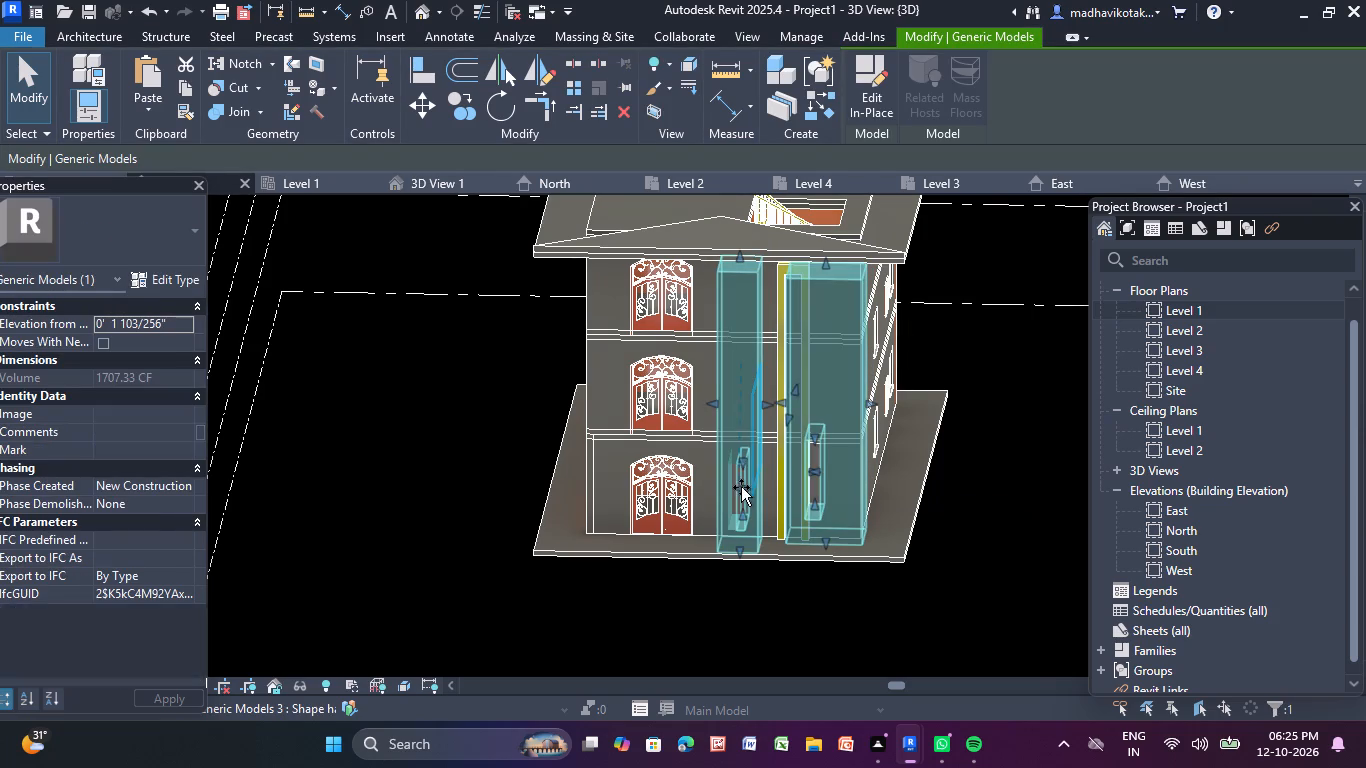
pyautogui.scroll(4, 734, 465)
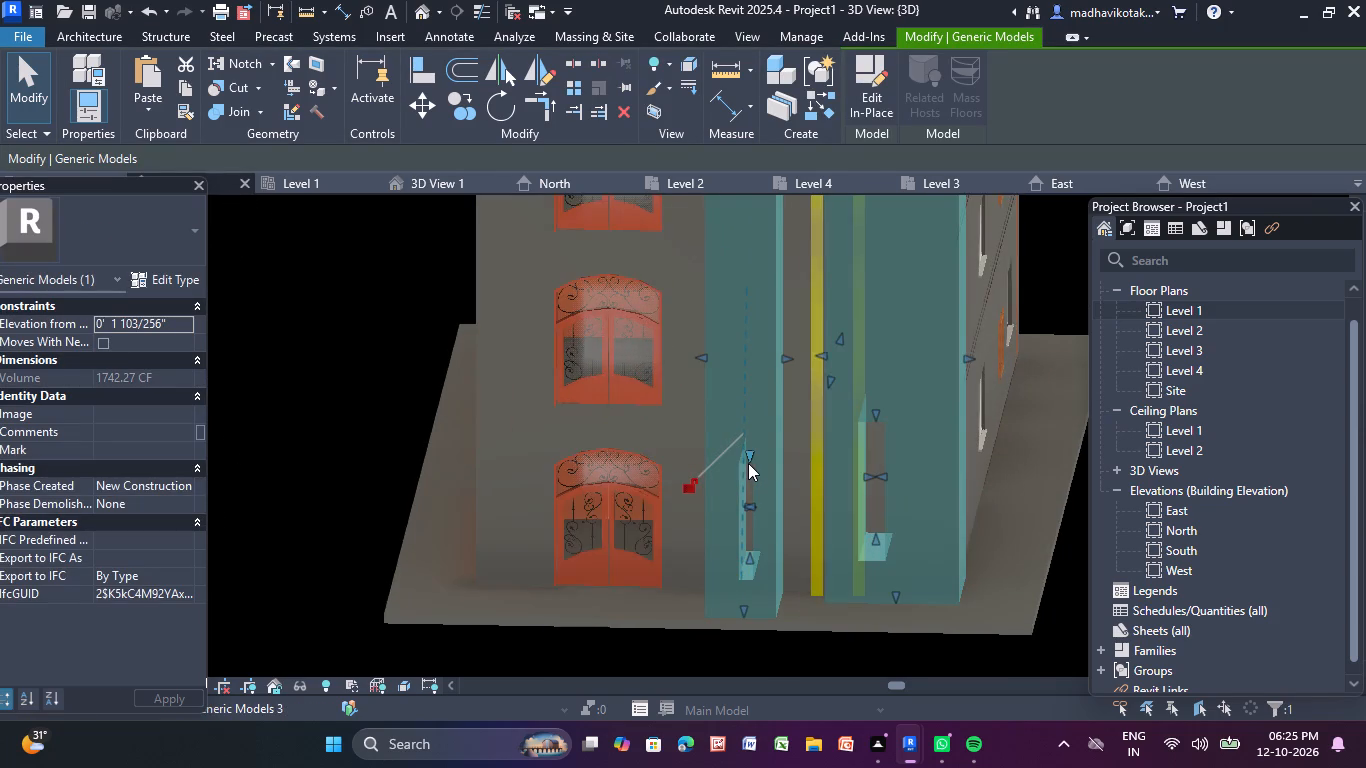
pyautogui.click(750, 454)
pyautogui.moveTo(751, 442); pyautogui.dragTo(746, 432)
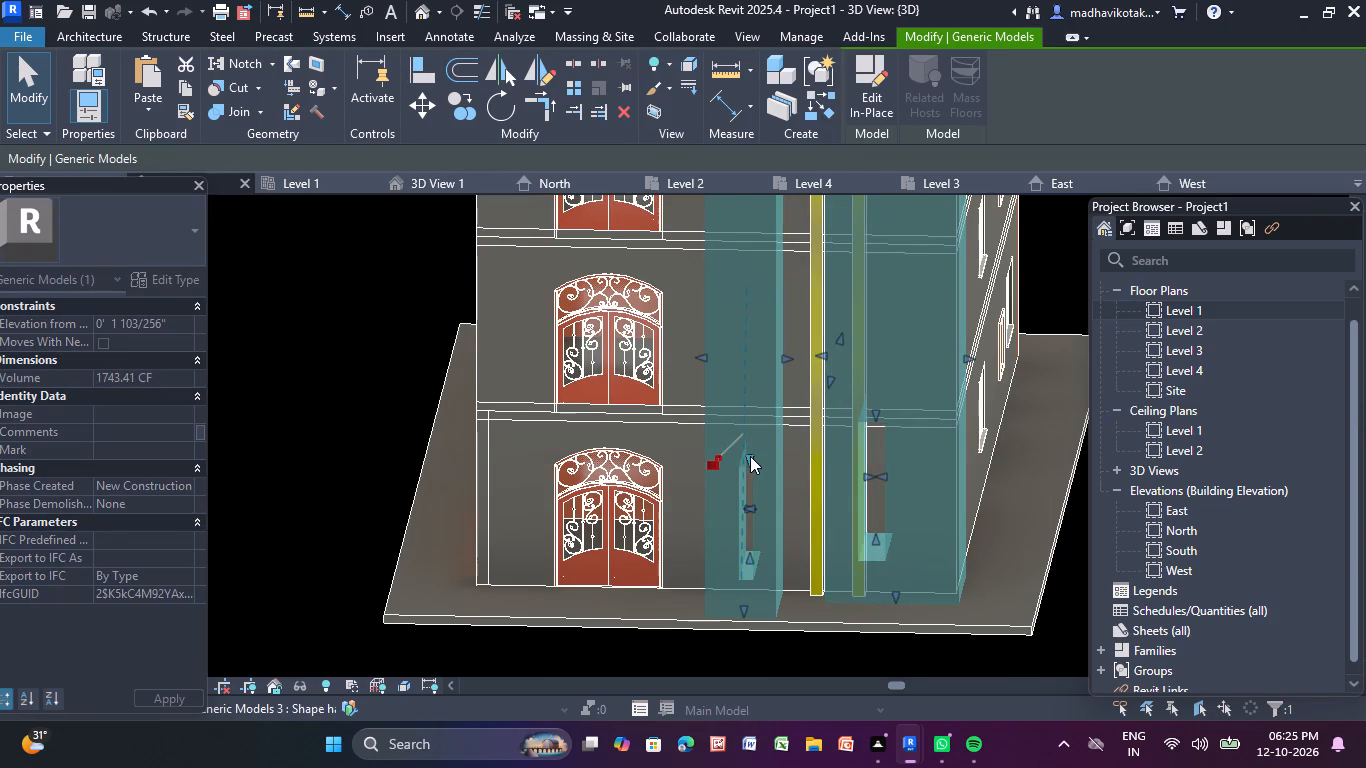
pyautogui.moveTo(750, 456); pyautogui.dragTo(736, 258)
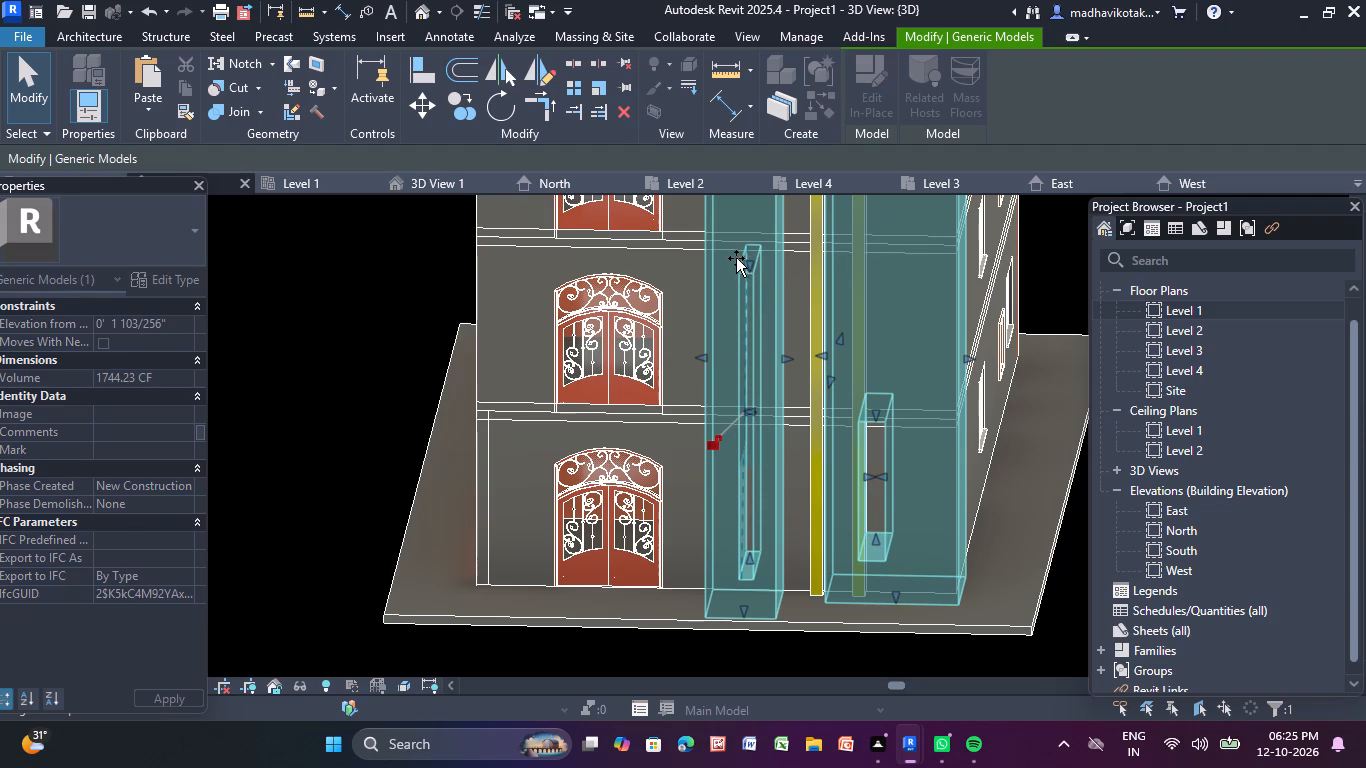
pyautogui.moveTo(736, 258); pyautogui.dragTo(738, 279)
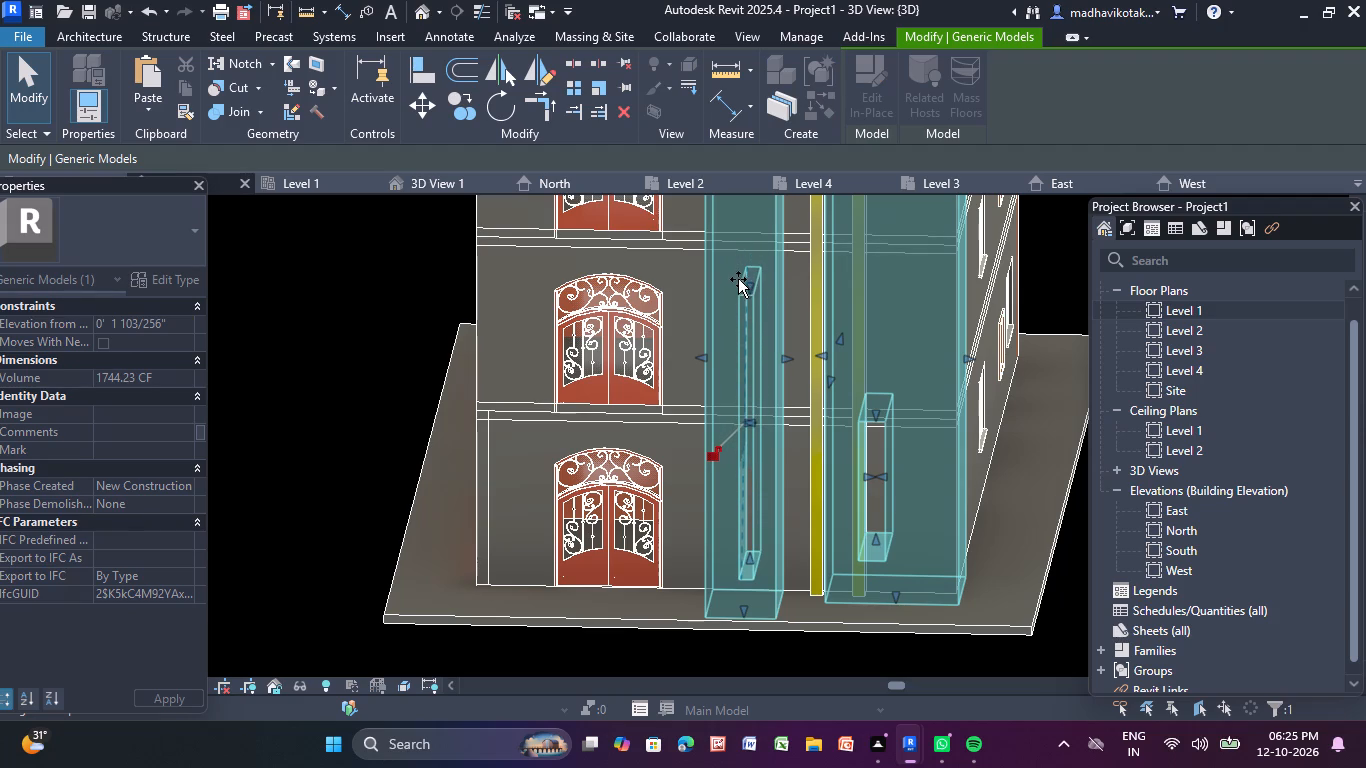
pyautogui.moveTo(738, 279); pyautogui.dragTo(744, 233)
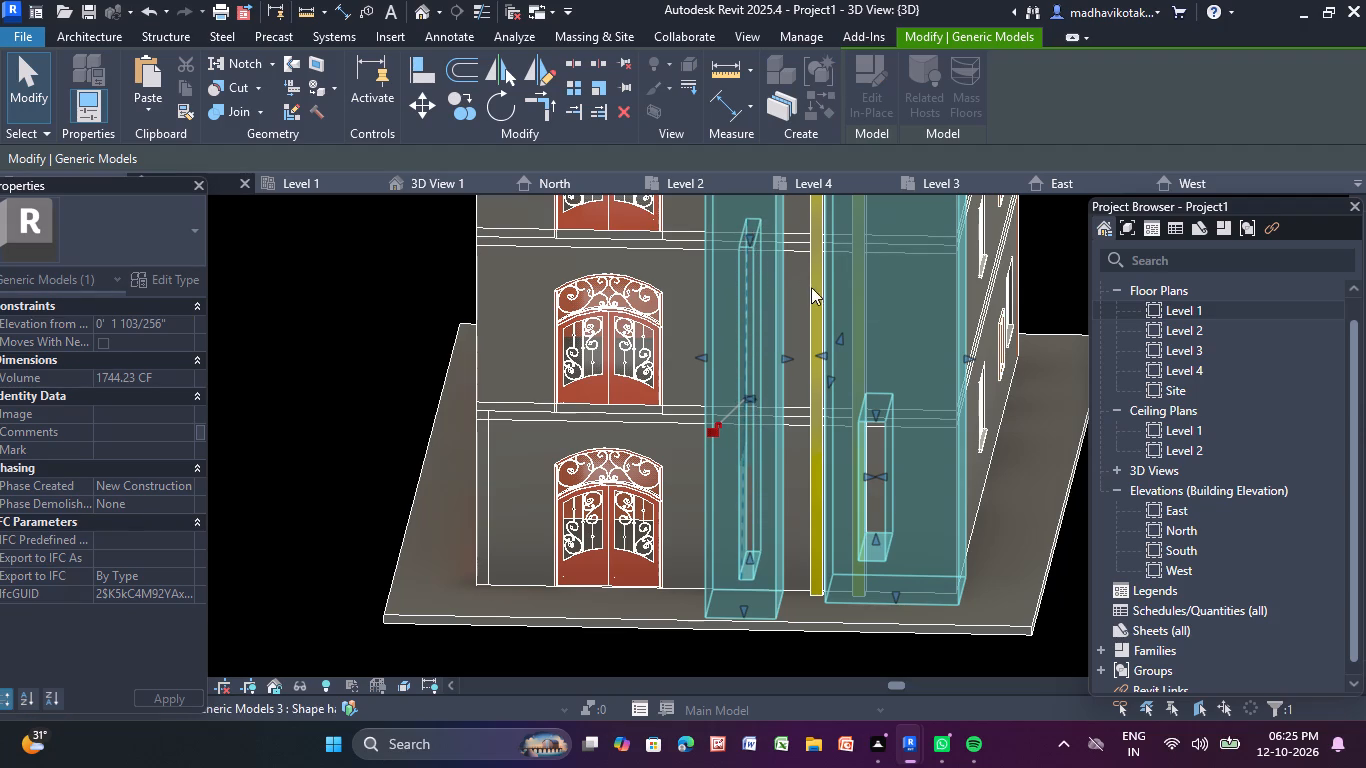
# Pull the corner-side block's outer side back in to line up with the building's corner.
pyautogui.click(879, 310)
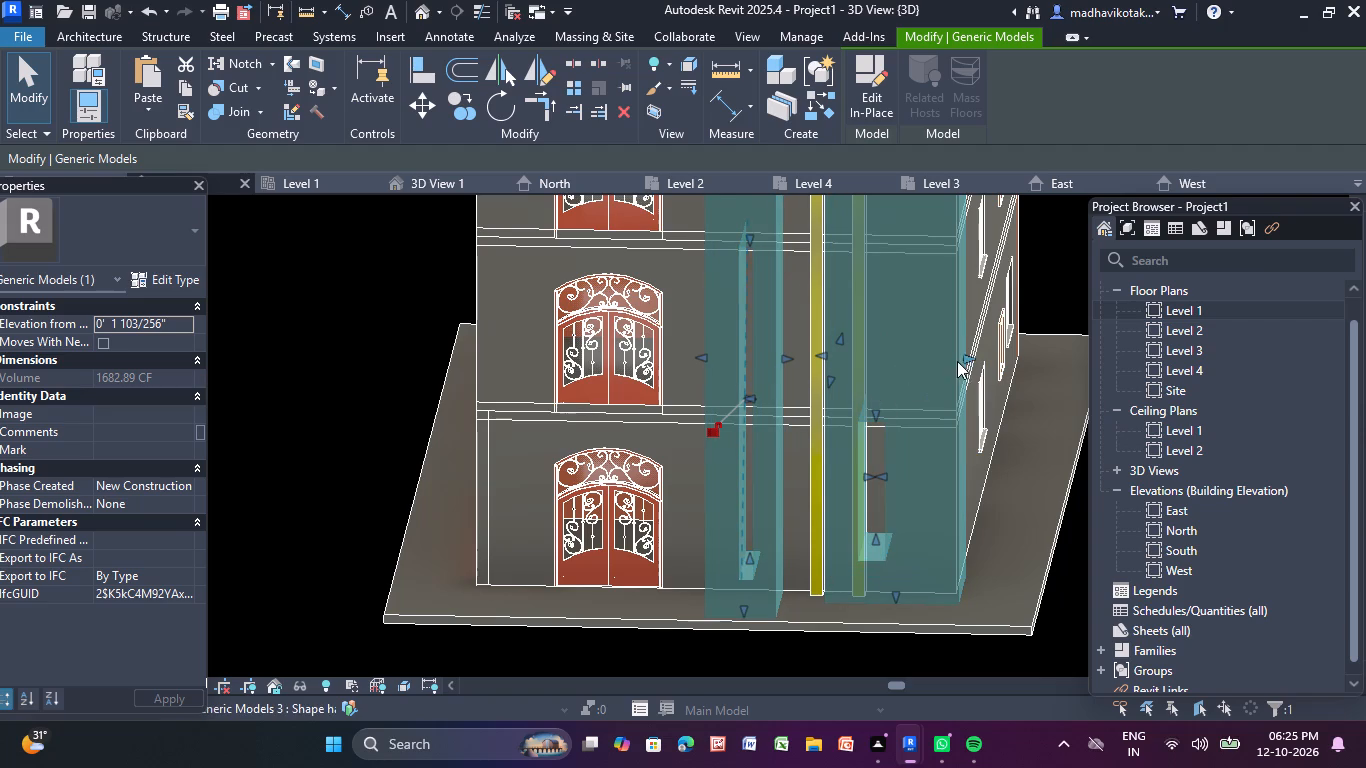
pyautogui.moveTo(968, 355); pyautogui.dragTo(938, 370)
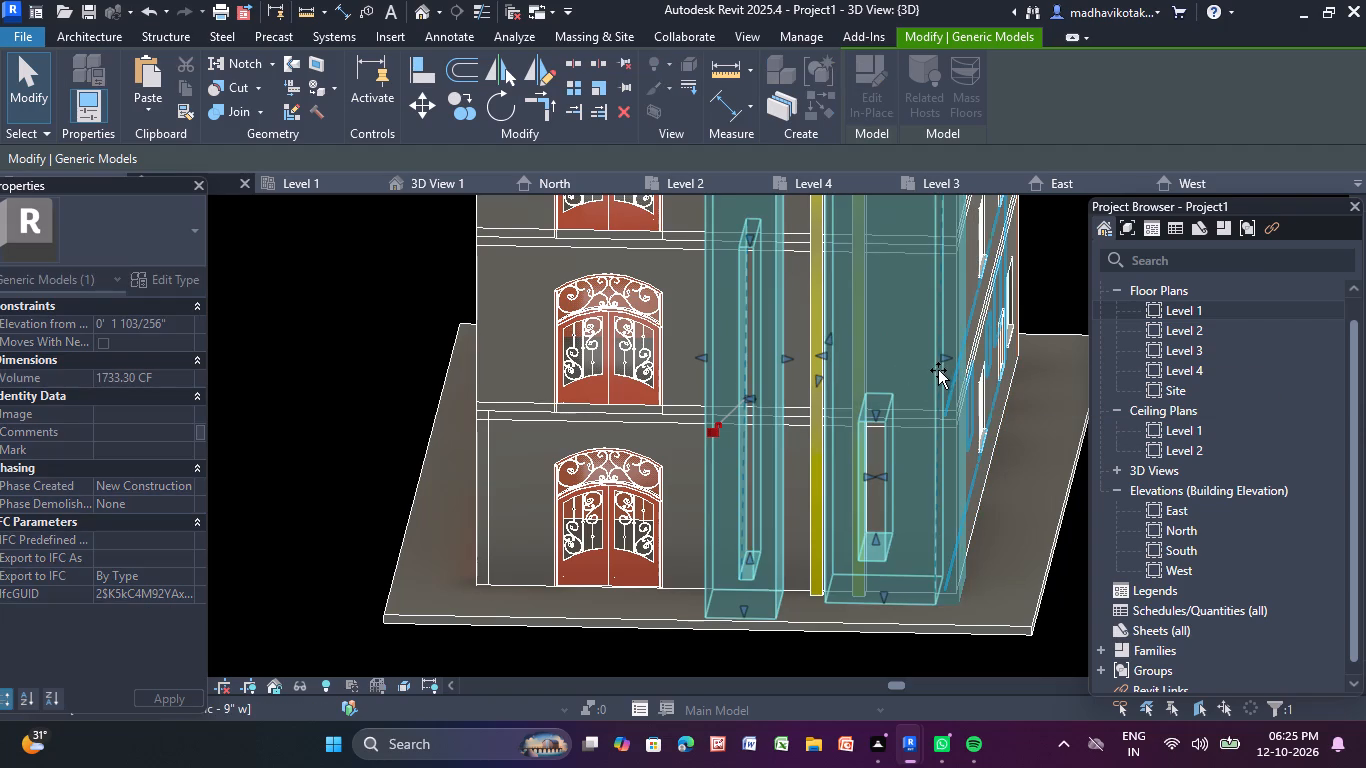
pyautogui.moveTo(938, 370); pyautogui.dragTo(929, 372)
pyautogui.click(900, 363)
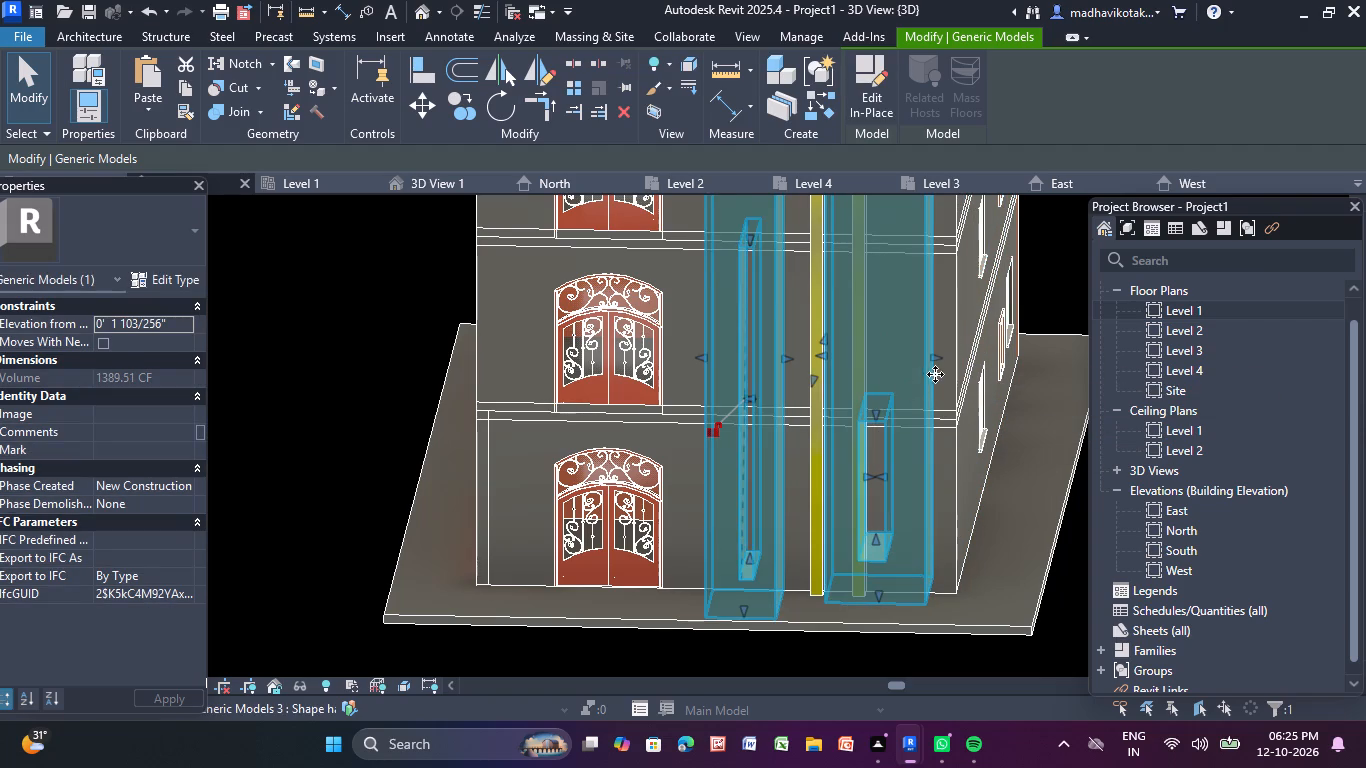
pyautogui.moveTo(936, 355); pyautogui.dragTo(945, 357)
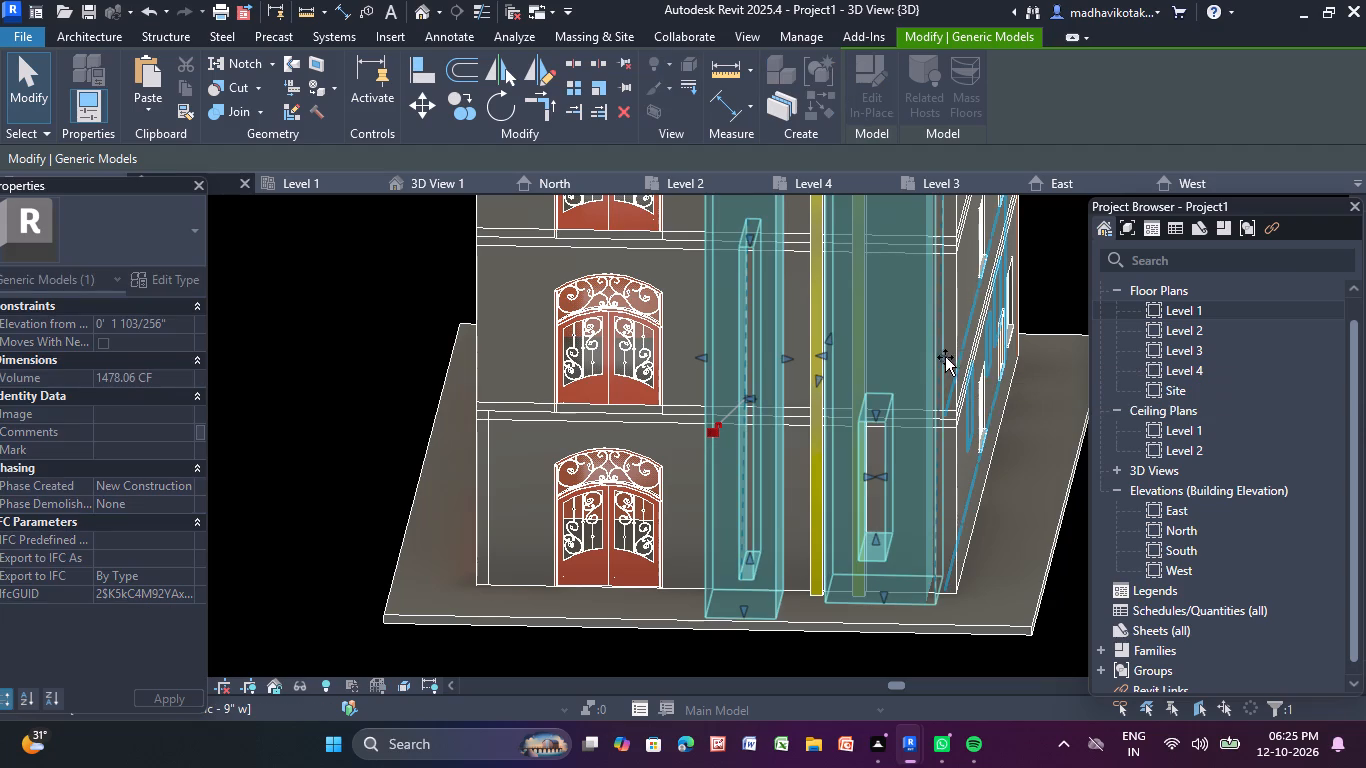
pyautogui.moveTo(945, 357); pyautogui.dragTo(952, 358)
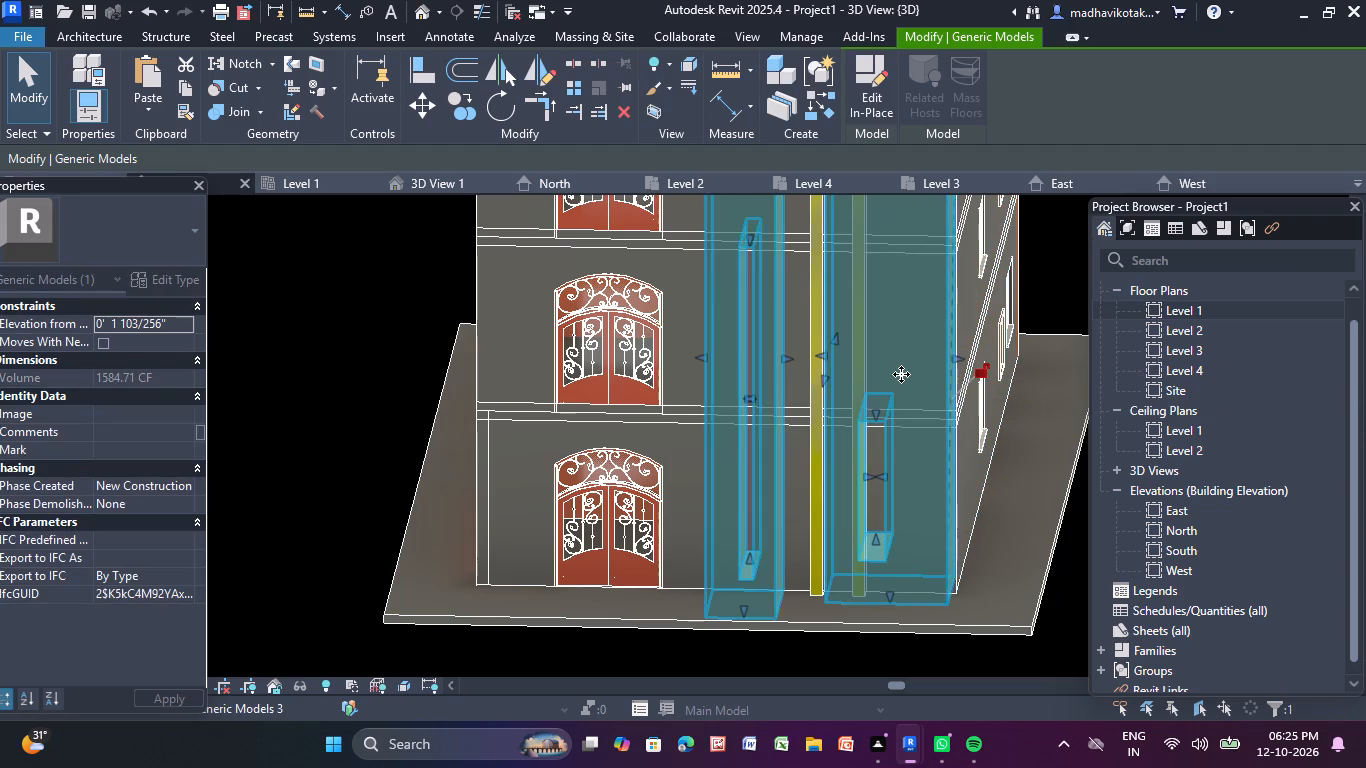
# Enlarge the corner-side block's cut by widening it toward the corner and stretching its top up into the third storey.
pyautogui.moveTo(885, 475); pyautogui.dragTo(929, 482)
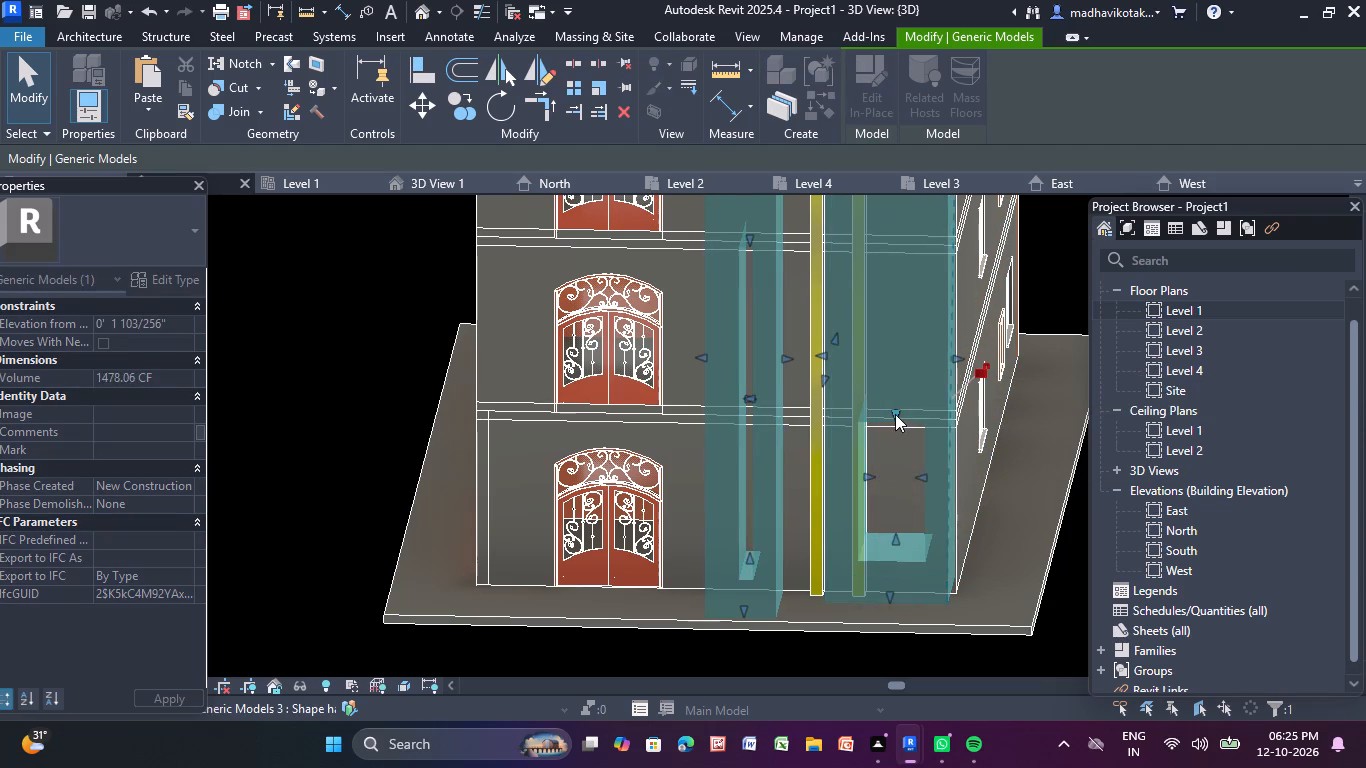
pyautogui.moveTo(895, 414); pyautogui.dragTo(913, 262)
pyautogui.moveTo(895, 285); pyautogui.dragTo(811, 544, button='middle')
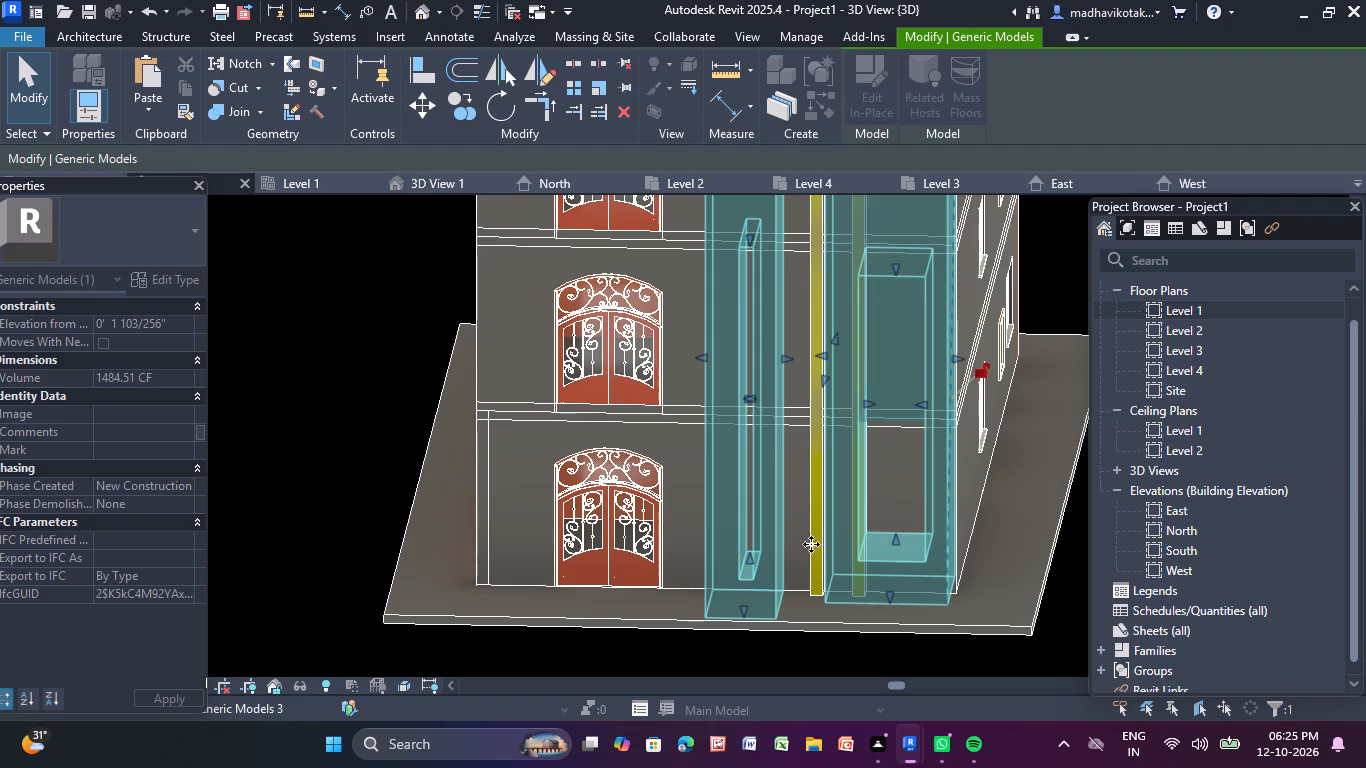
pyautogui.moveTo(811, 544); pyautogui.dragTo(804, 556, button='middle')
pyautogui.scroll(-1, 800, 528)
pyautogui.moveTo(803, 537); pyautogui.dragTo(821, 467)
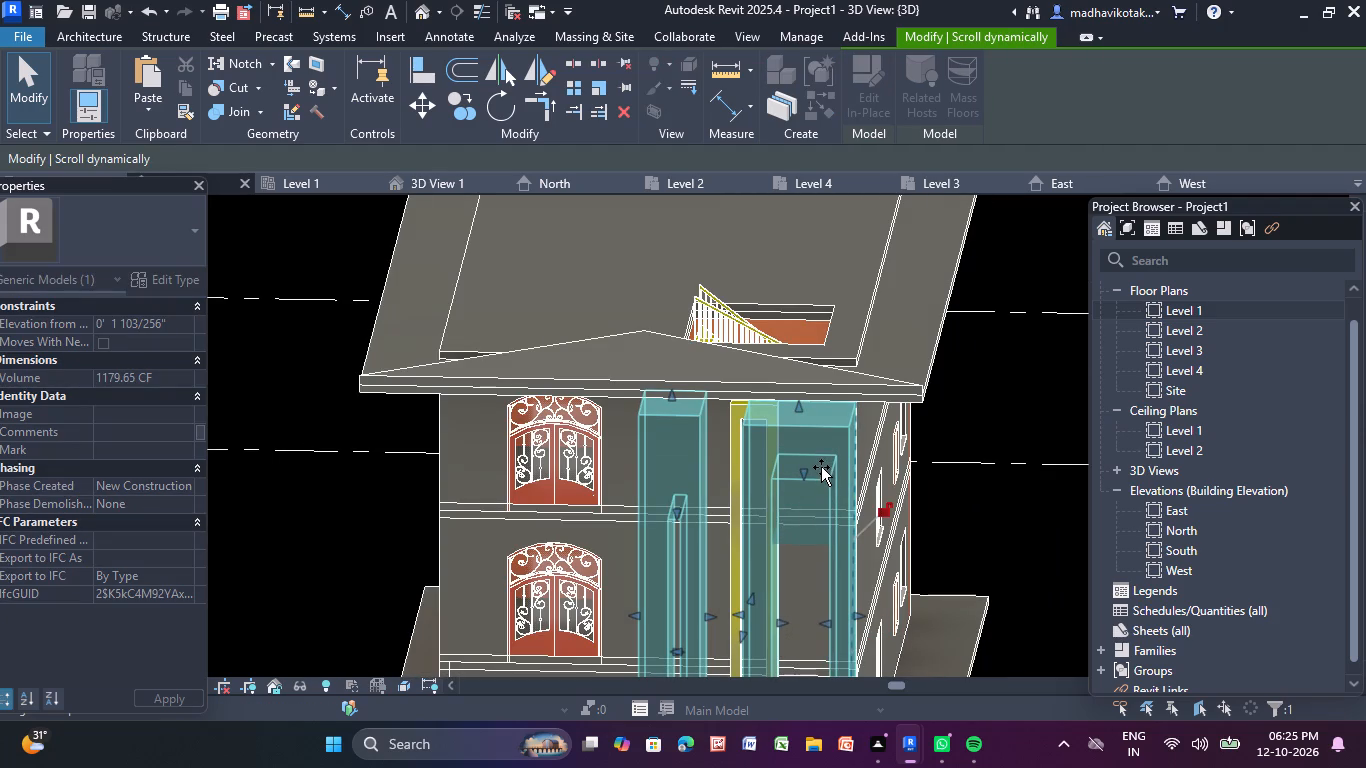
pyautogui.moveTo(821, 467); pyautogui.dragTo(821, 469)
pyautogui.moveTo(750, 567); pyautogui.dragTo(704, 436, button='middle')
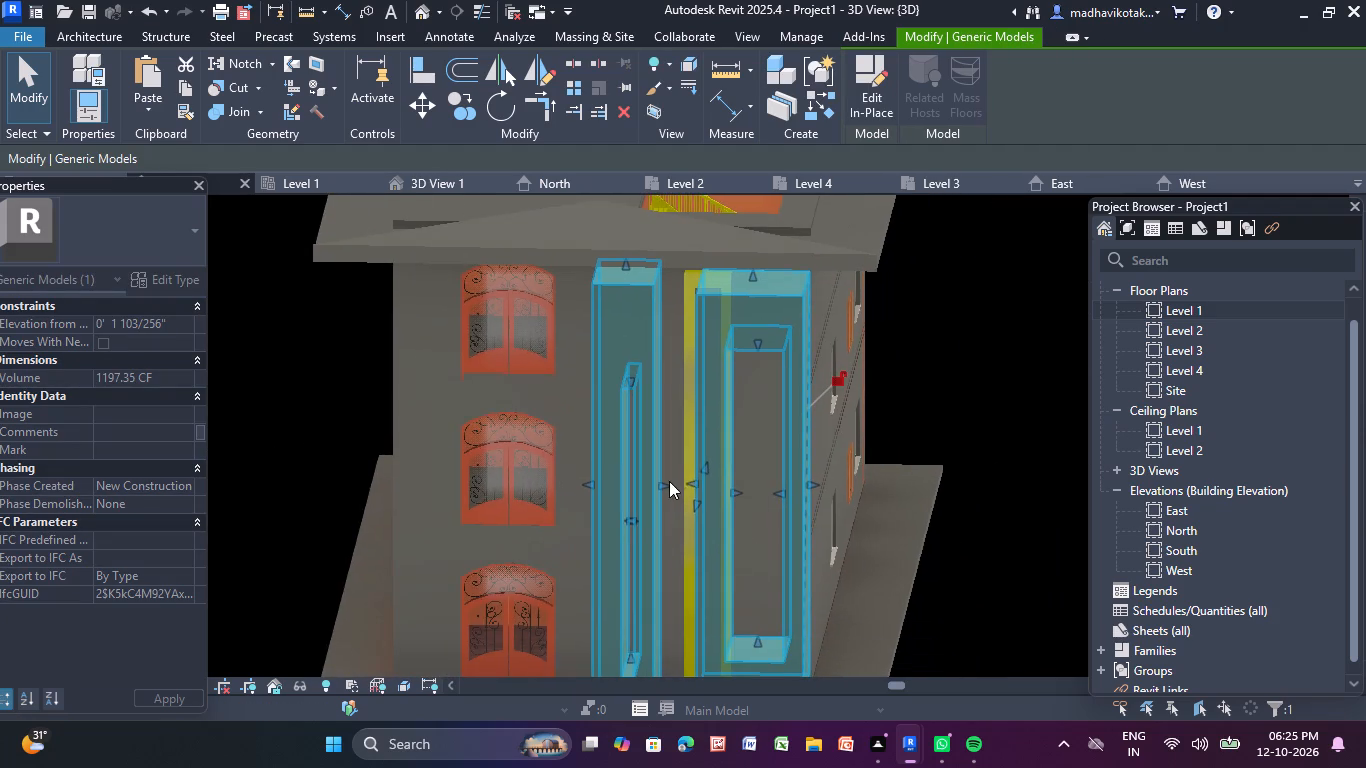
# Pull the front face of the two blocks slightly outward from the wall.
pyautogui.scroll(2, 710, 496)
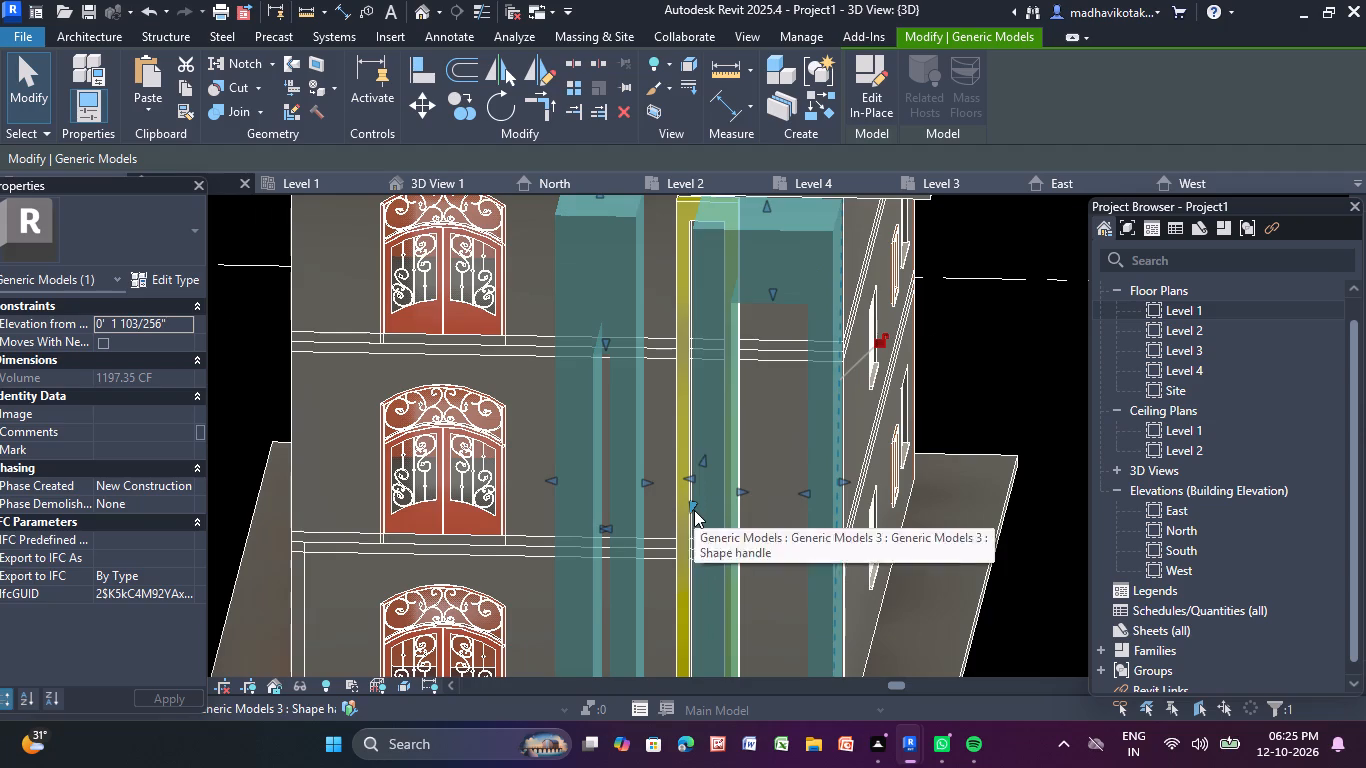
pyautogui.moveTo(692, 508); pyautogui.dragTo(727, 510)
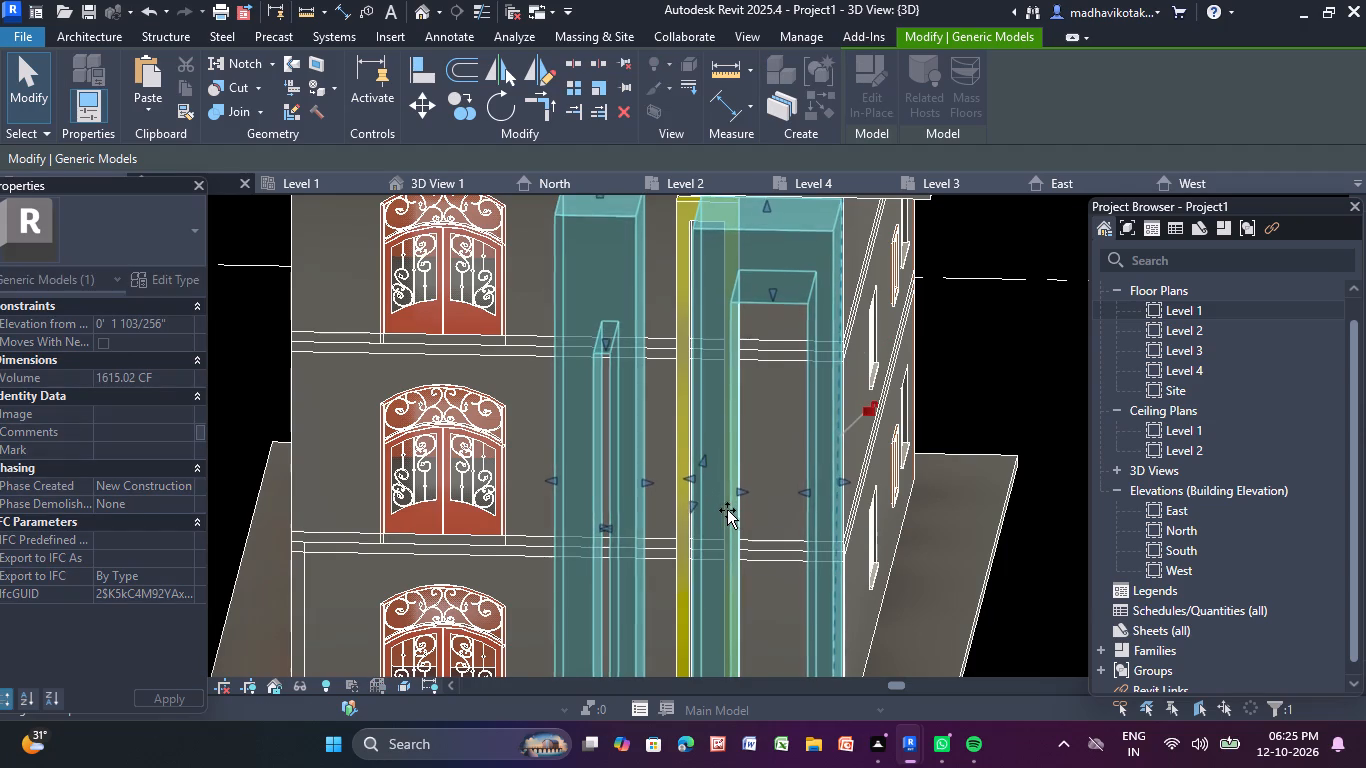
pyautogui.moveTo(727, 510); pyautogui.dragTo(718, 515)
# Narrow the corner-side block's cut slightly by moving its inner side toward the corner.
pyautogui.moveTo(737, 508); pyautogui.dragTo(745, 508)
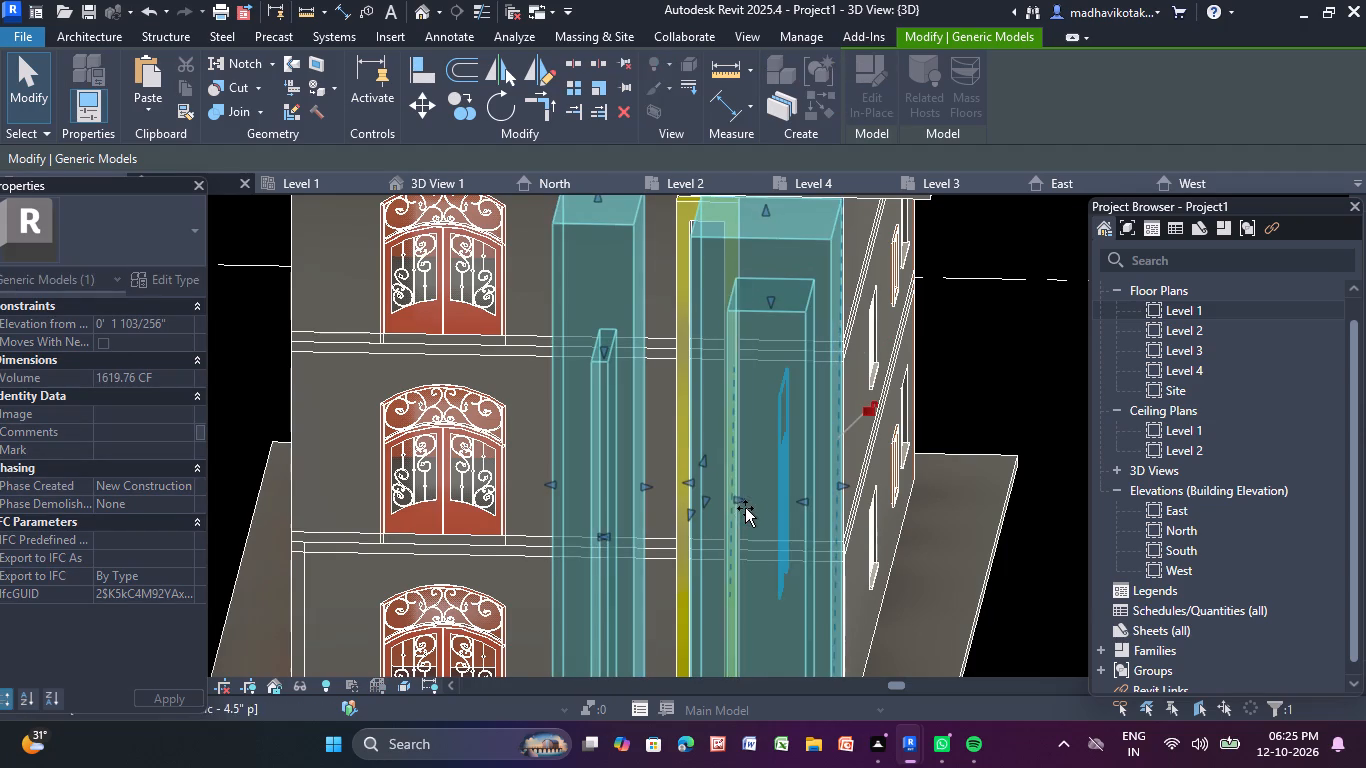
pyautogui.moveTo(745, 508); pyautogui.dragTo(748, 509)
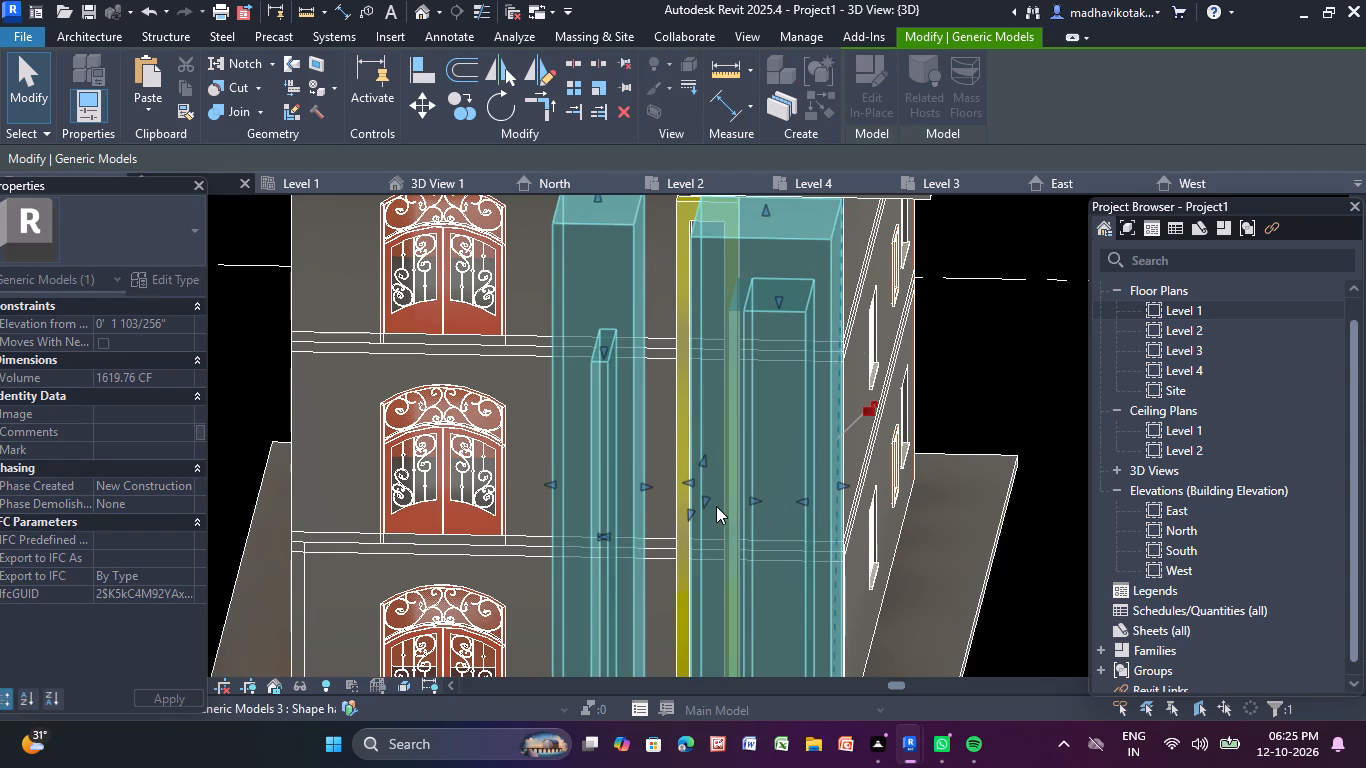
# Reduce the depth of the cuts so they form shallow recesses in the blocks' front faces.
pyautogui.moveTo(706, 500); pyautogui.dragTo(730, 506)
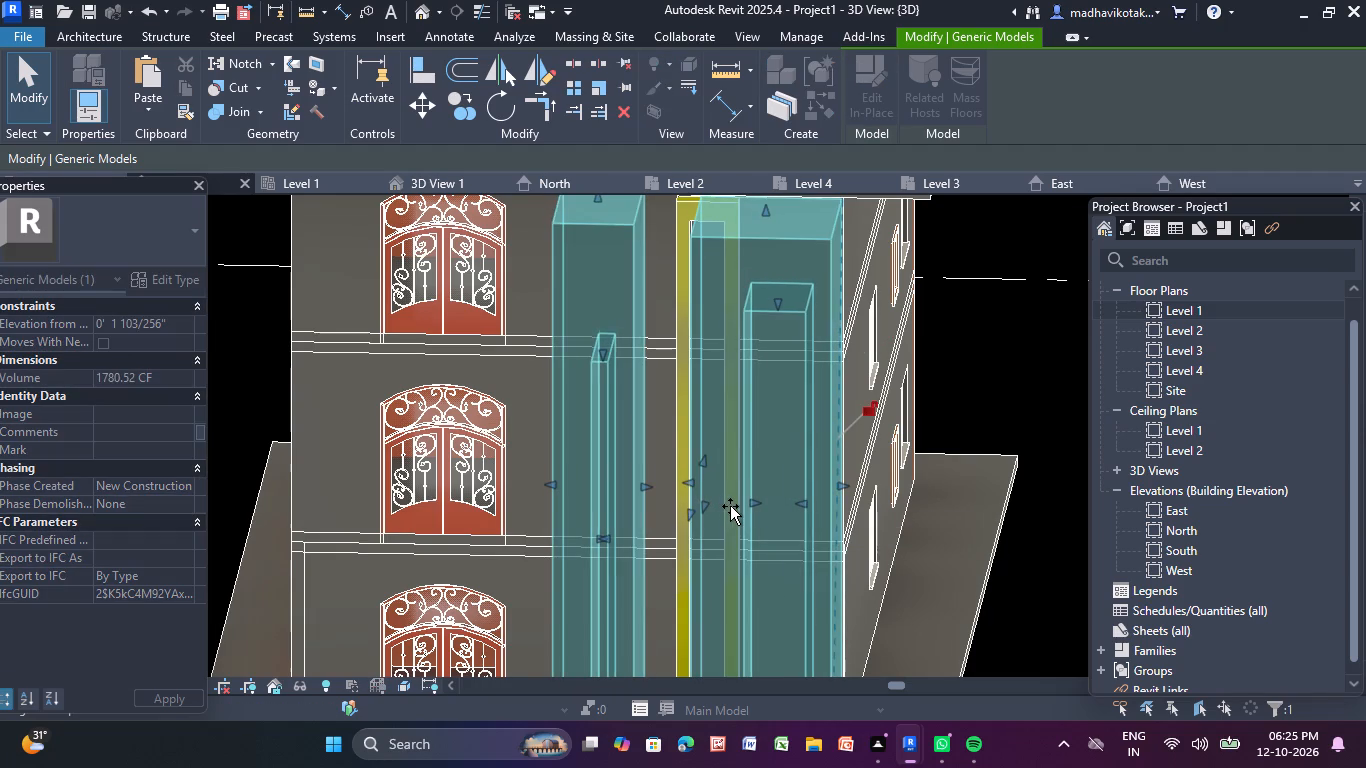
pyautogui.moveTo(730, 506); pyautogui.dragTo(728, 518)
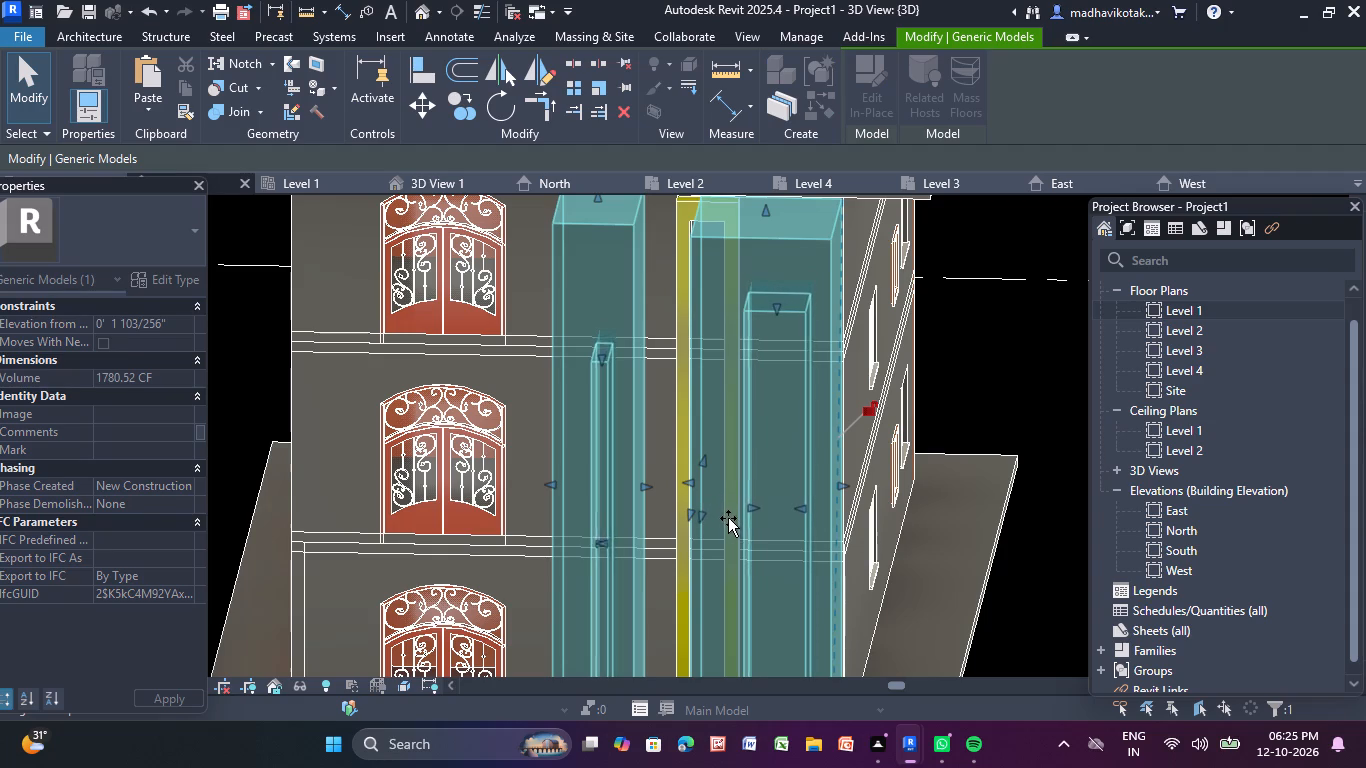
pyautogui.moveTo(728, 518); pyautogui.dragTo(730, 527)
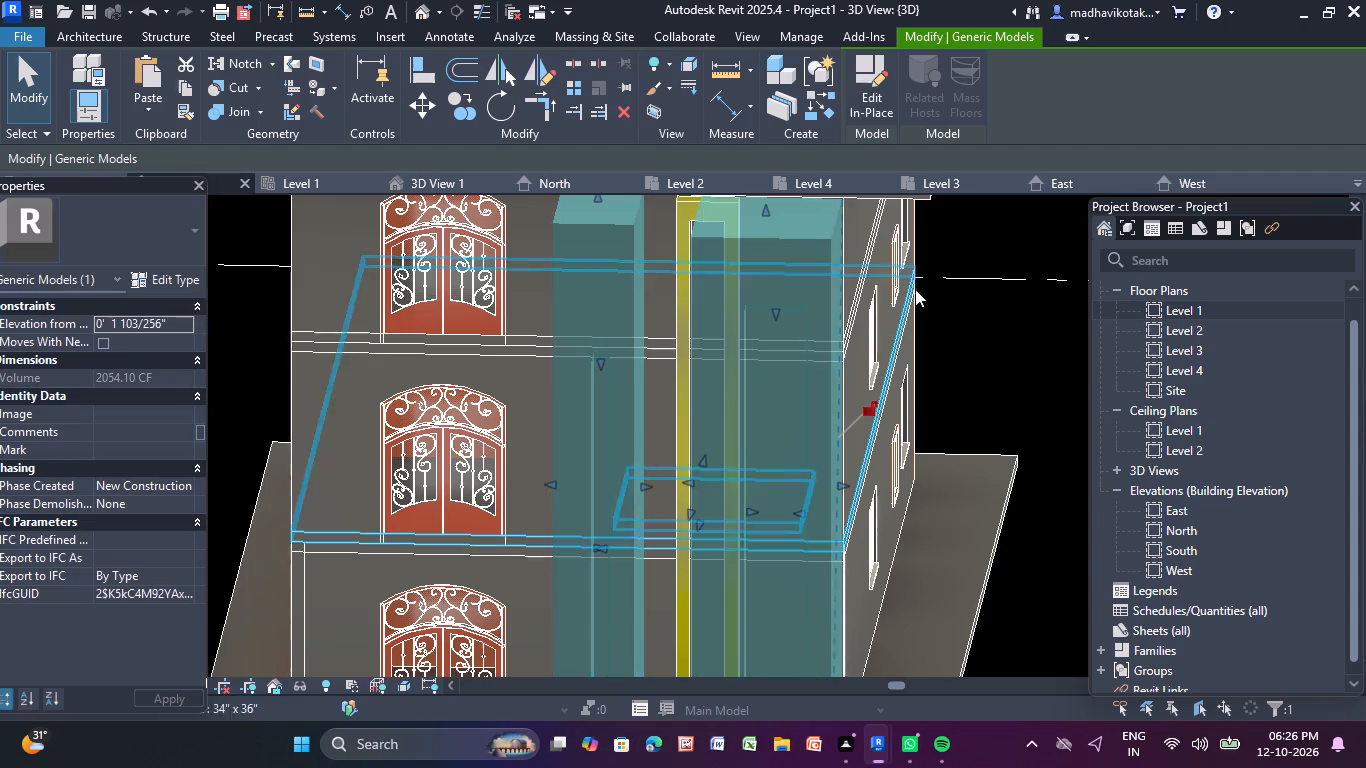
pyautogui.click(989, 323)
pyautogui.scroll(-2, 977, 330)
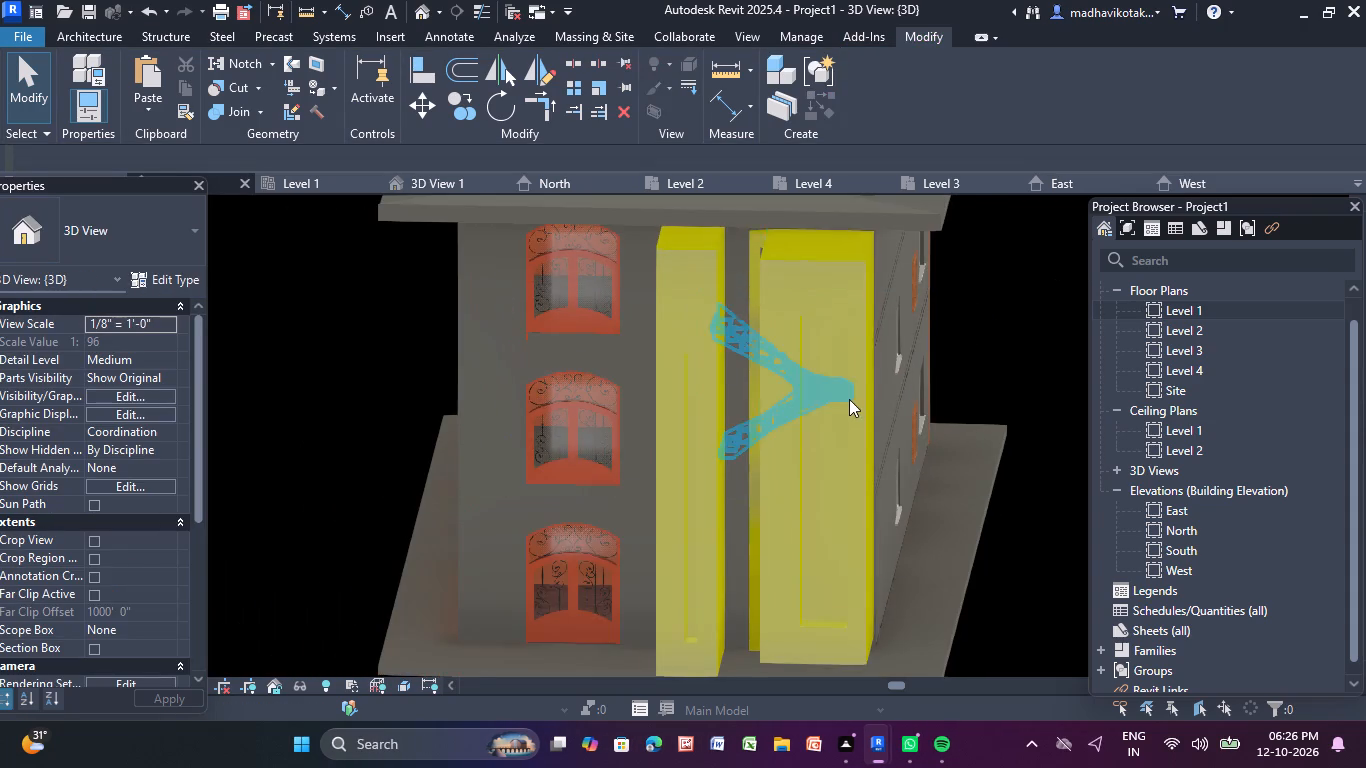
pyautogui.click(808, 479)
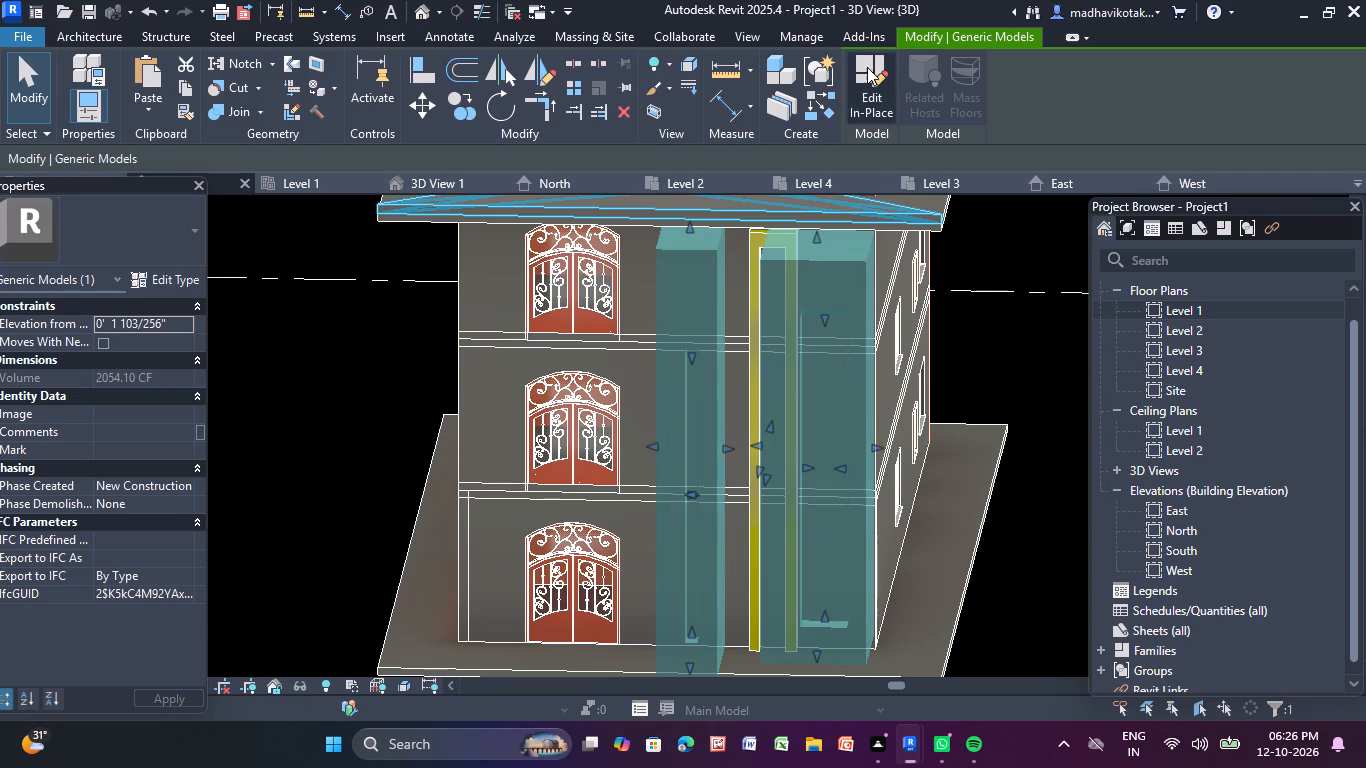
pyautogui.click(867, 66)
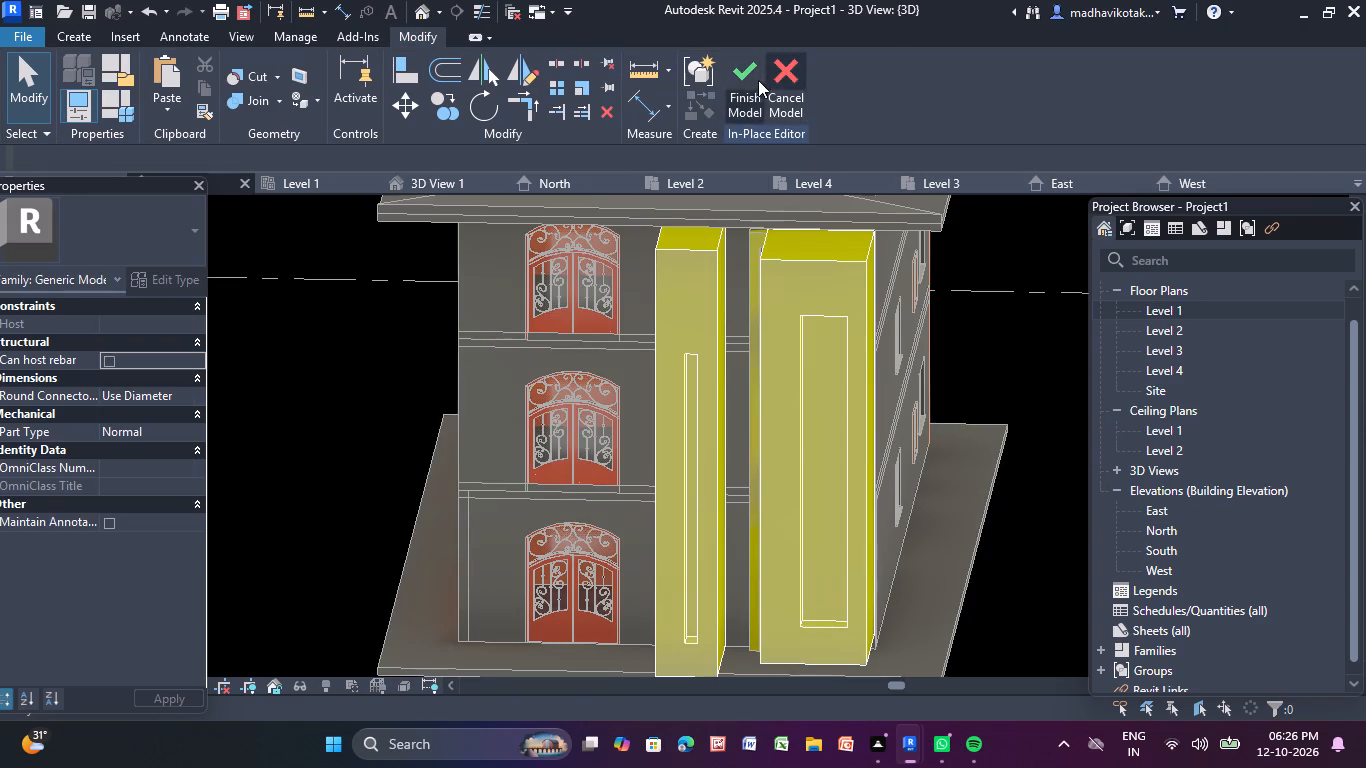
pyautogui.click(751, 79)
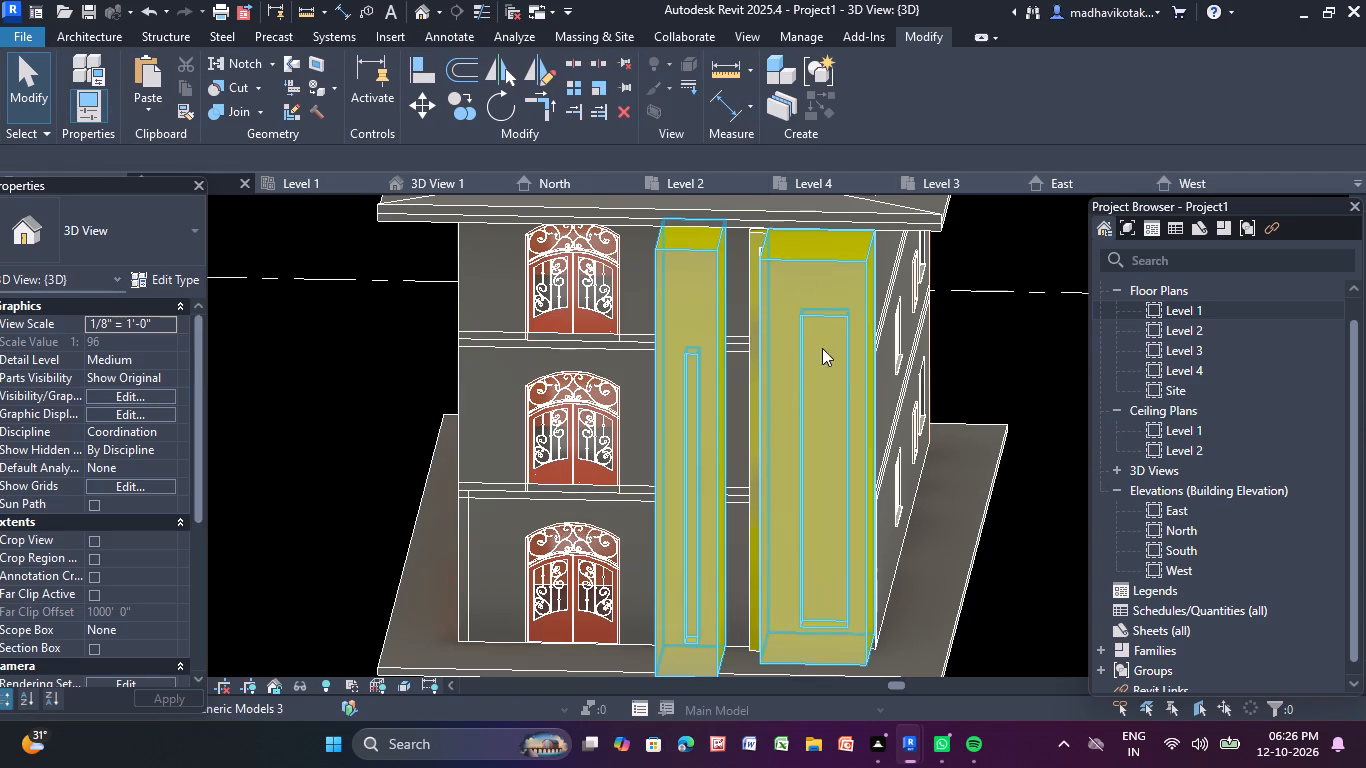
# Edit the blocks' in-place model and begin a void extrusion on their front face with a 1'-6" by 15'-6" rectangle inside the corner-side recess.
pyautogui.click(838, 362)
pyautogui.click(854, 74)
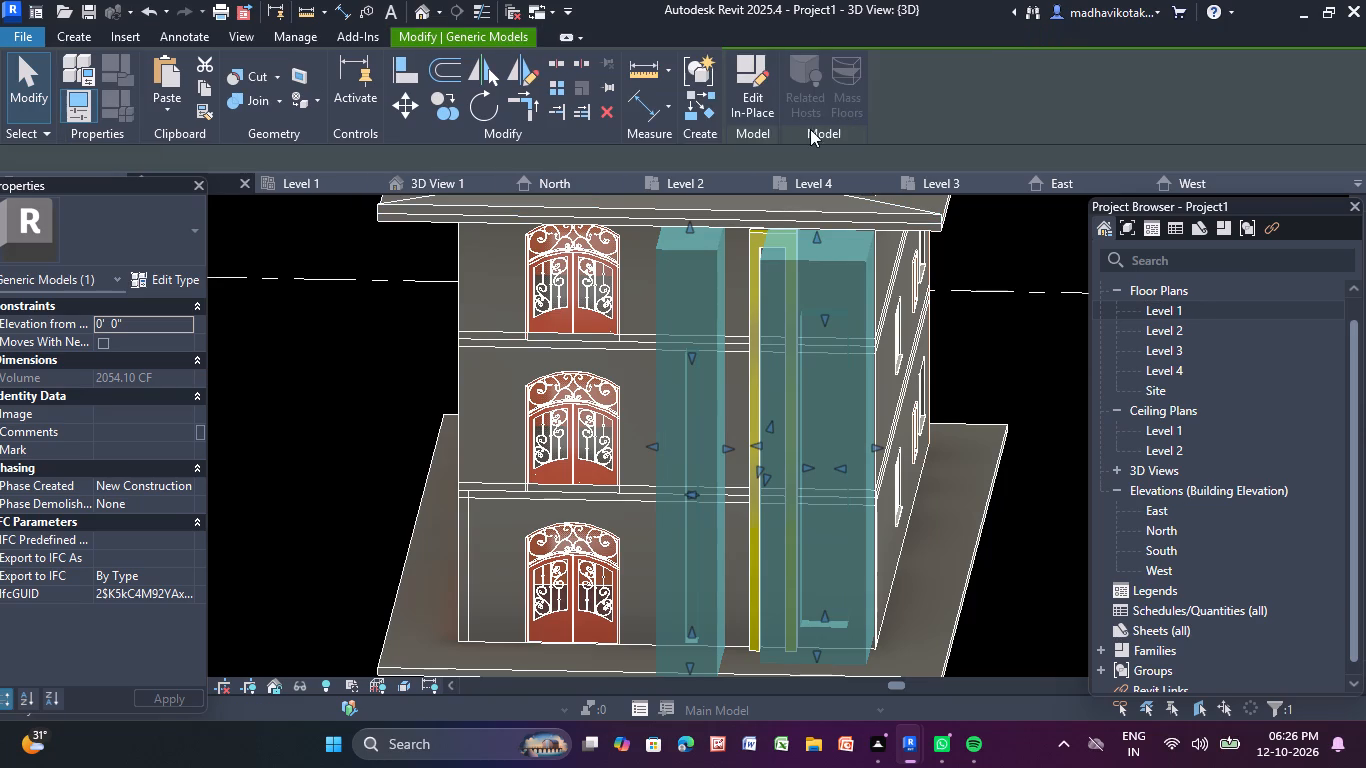
pyautogui.click(72, 34)
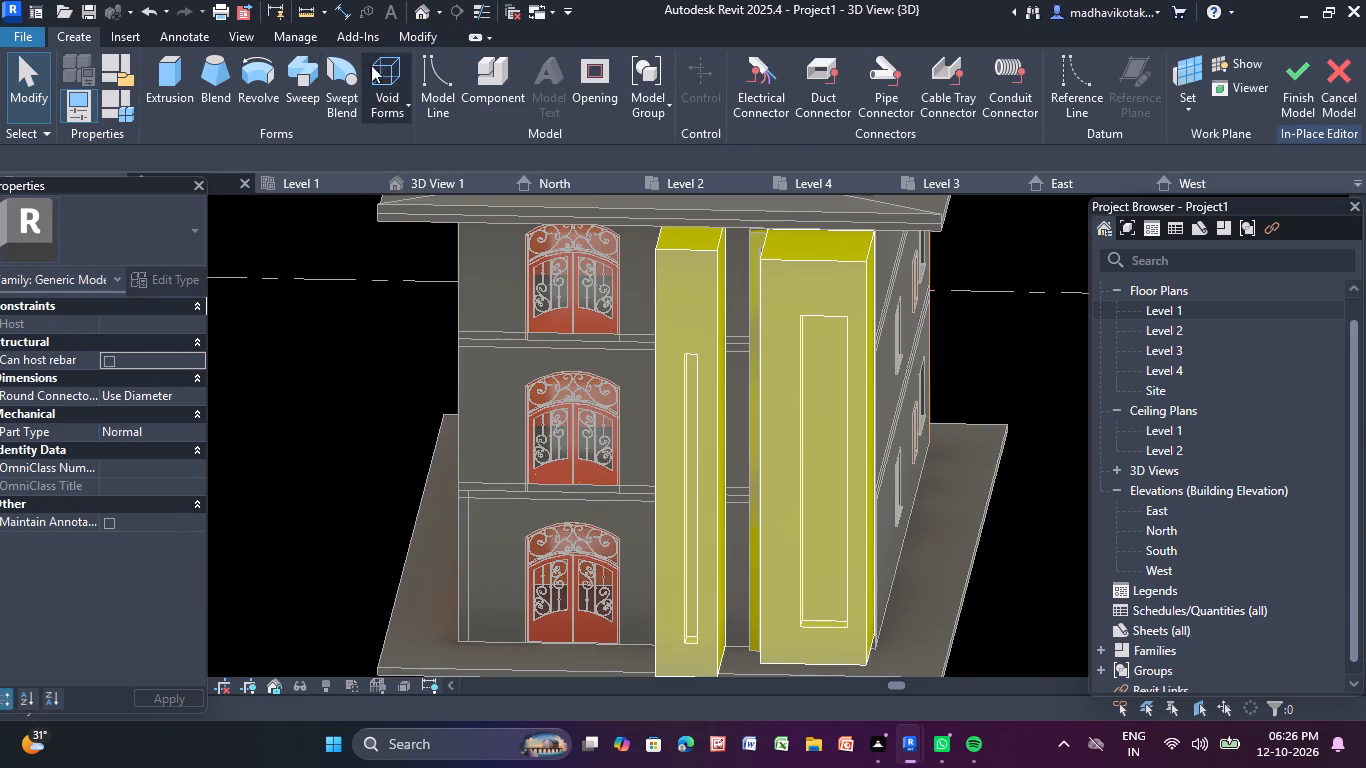
pyautogui.click(362, 65)
pyautogui.click(441, 155)
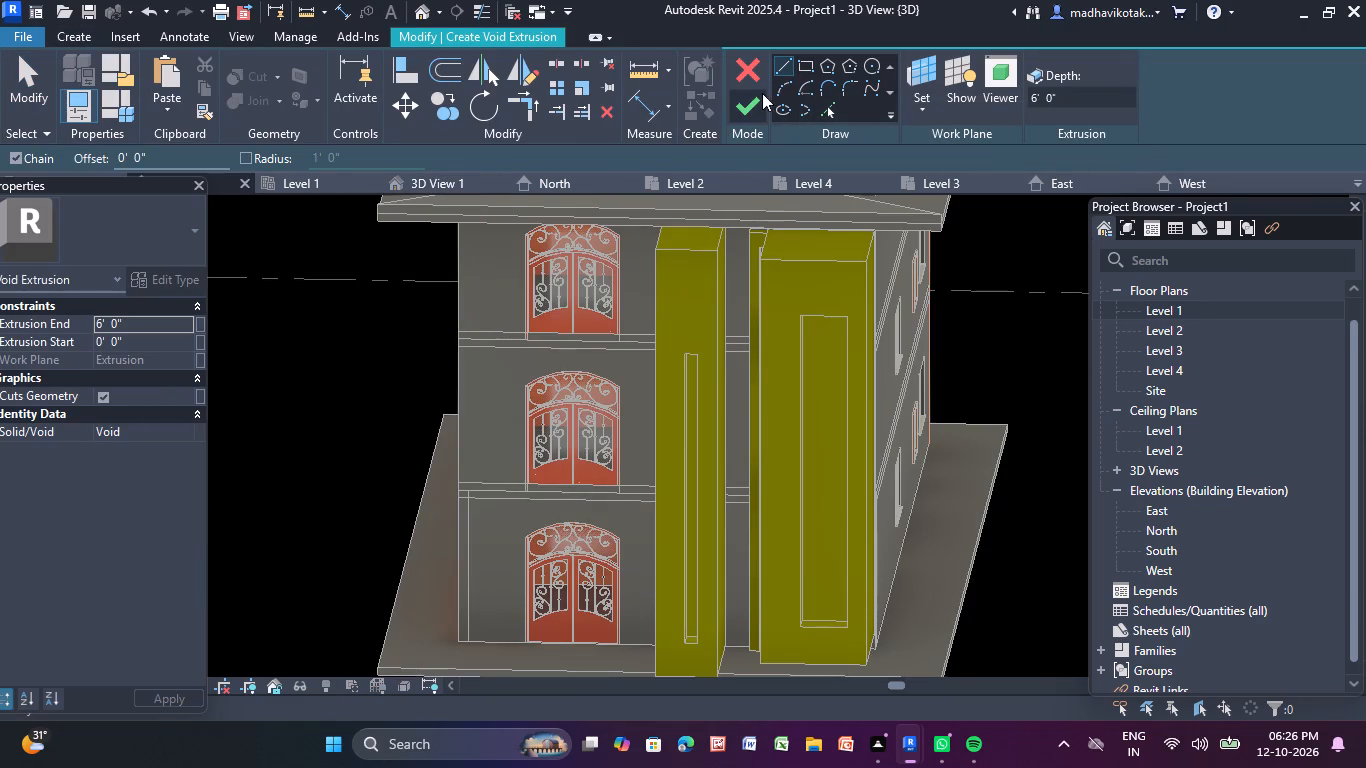
pyautogui.click(760, 94)
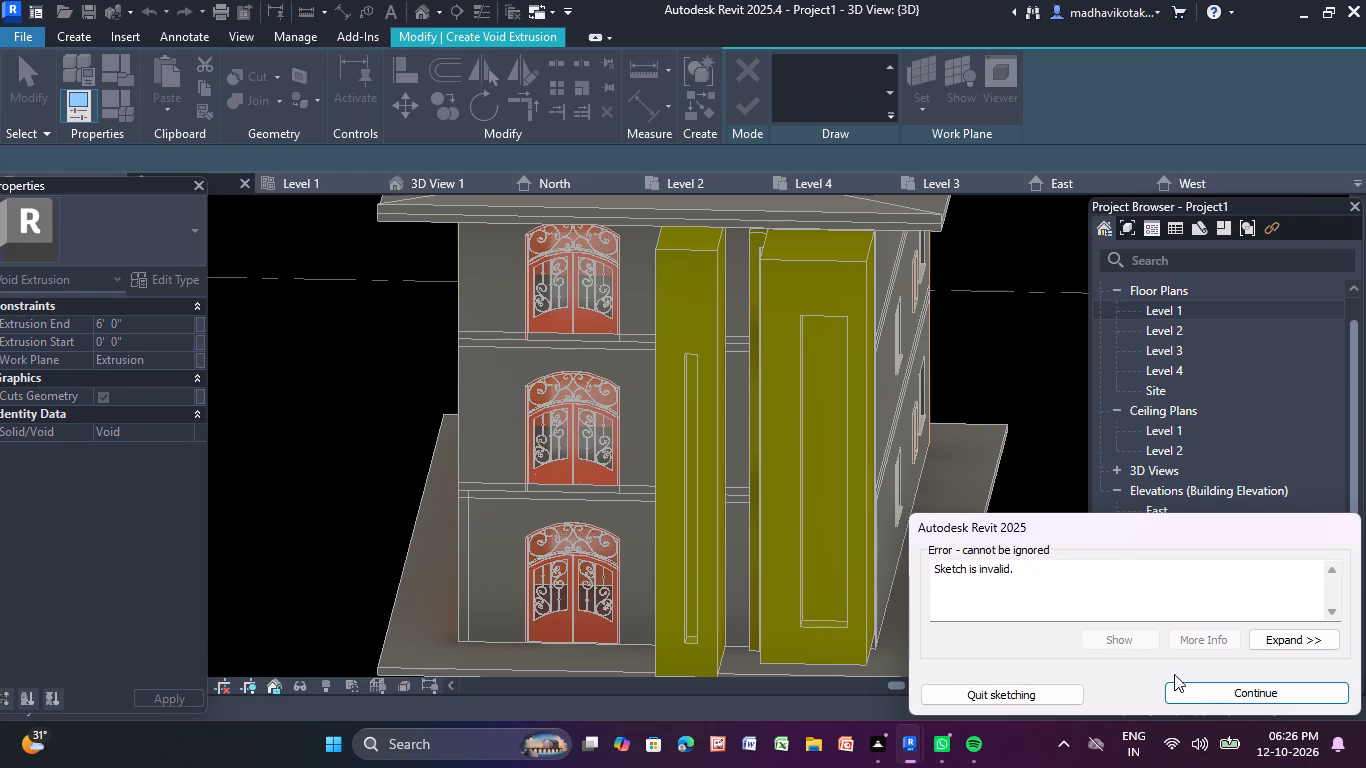
pyautogui.click(1227, 686)
pyautogui.click(808, 72)
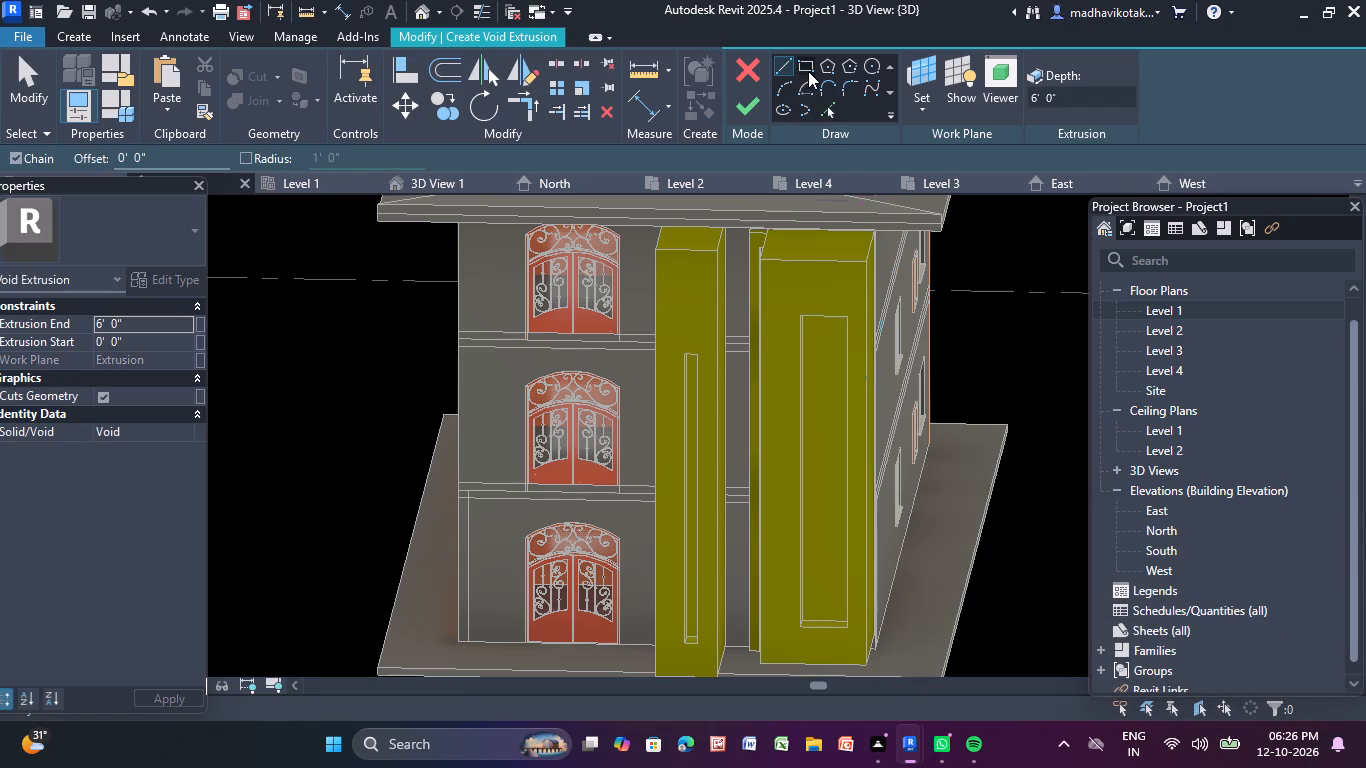
pyautogui.click(929, 105)
pyautogui.click(939, 192)
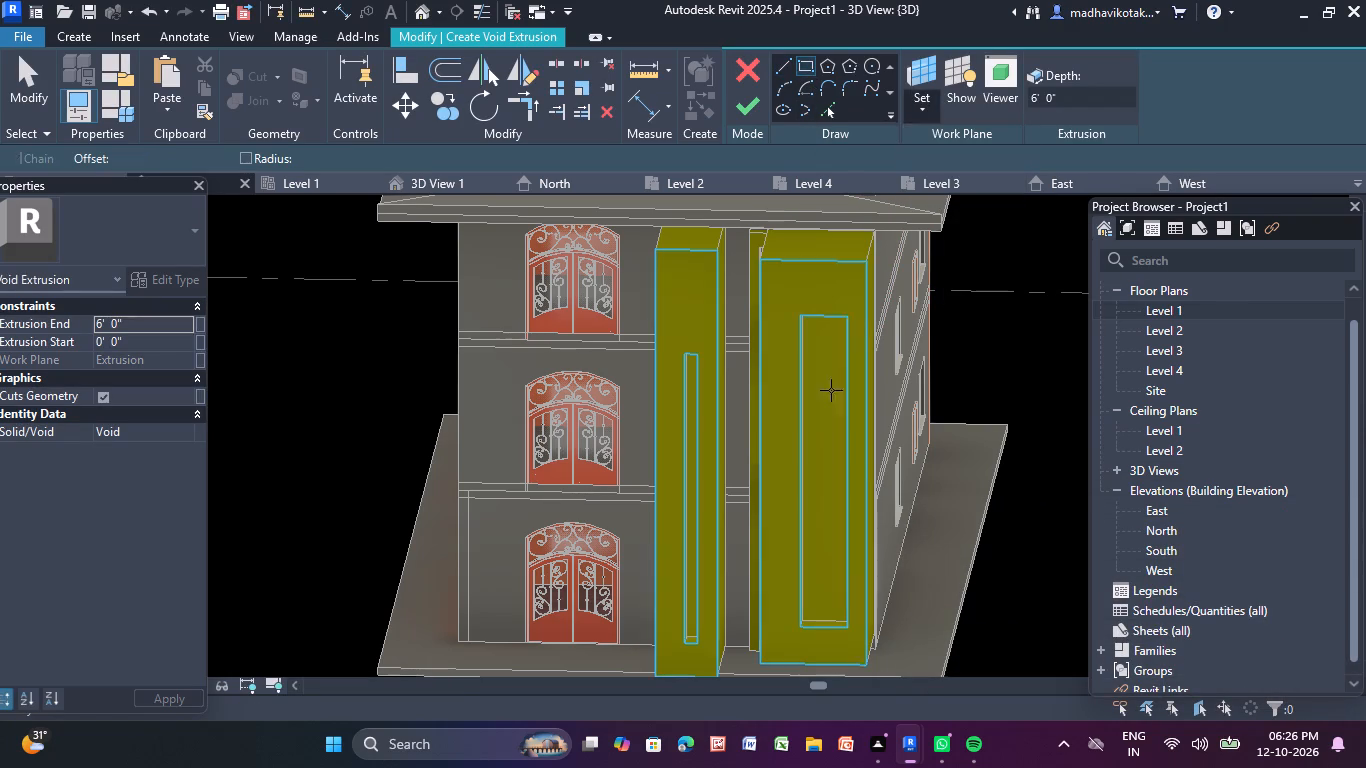
pyautogui.click(826, 401)
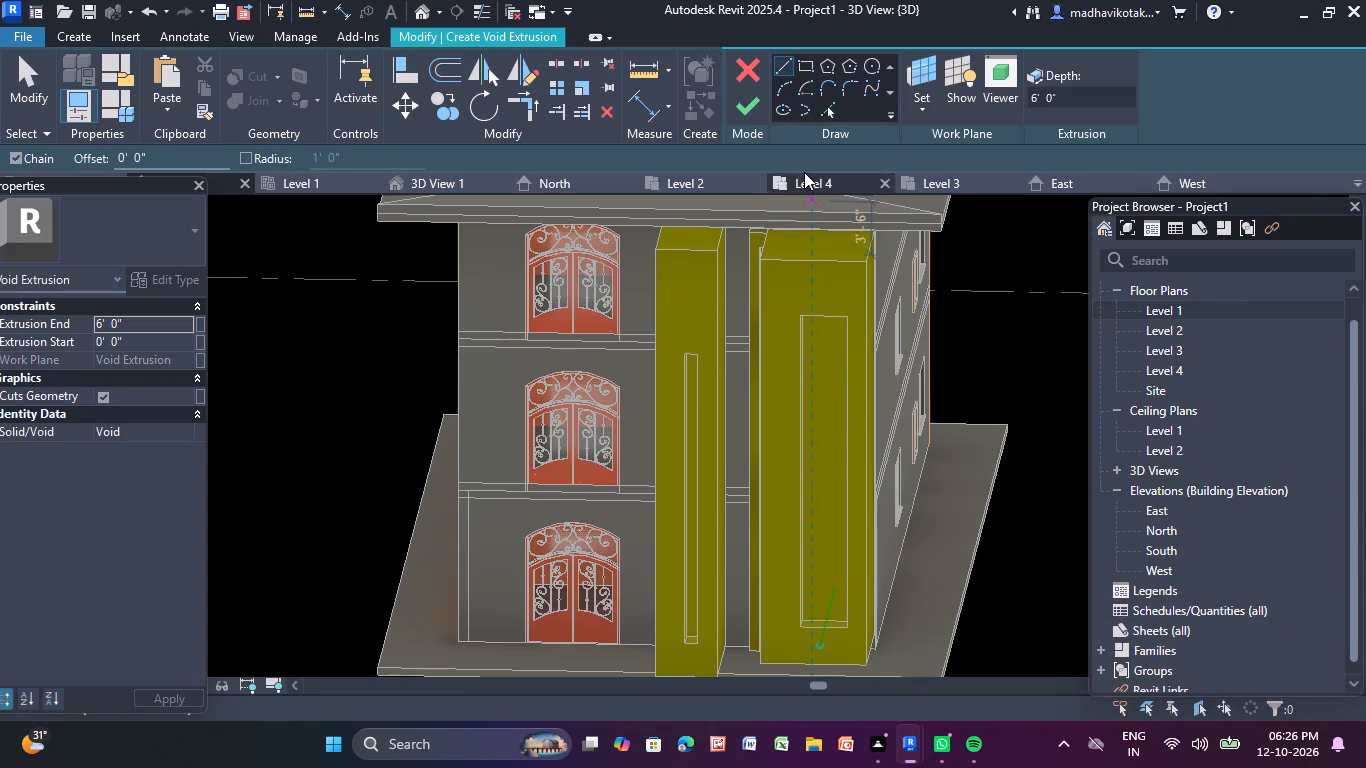
pyautogui.click(802, 64)
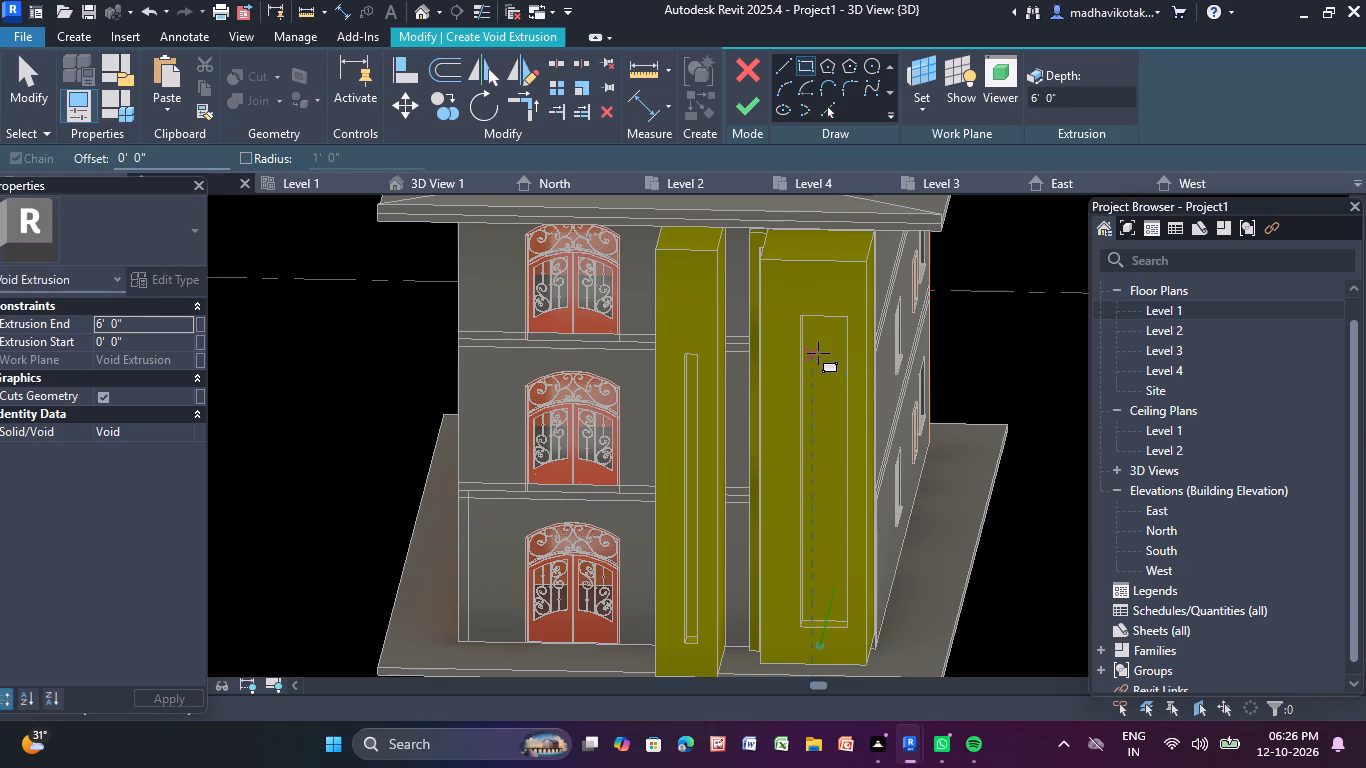
pyautogui.click(819, 351)
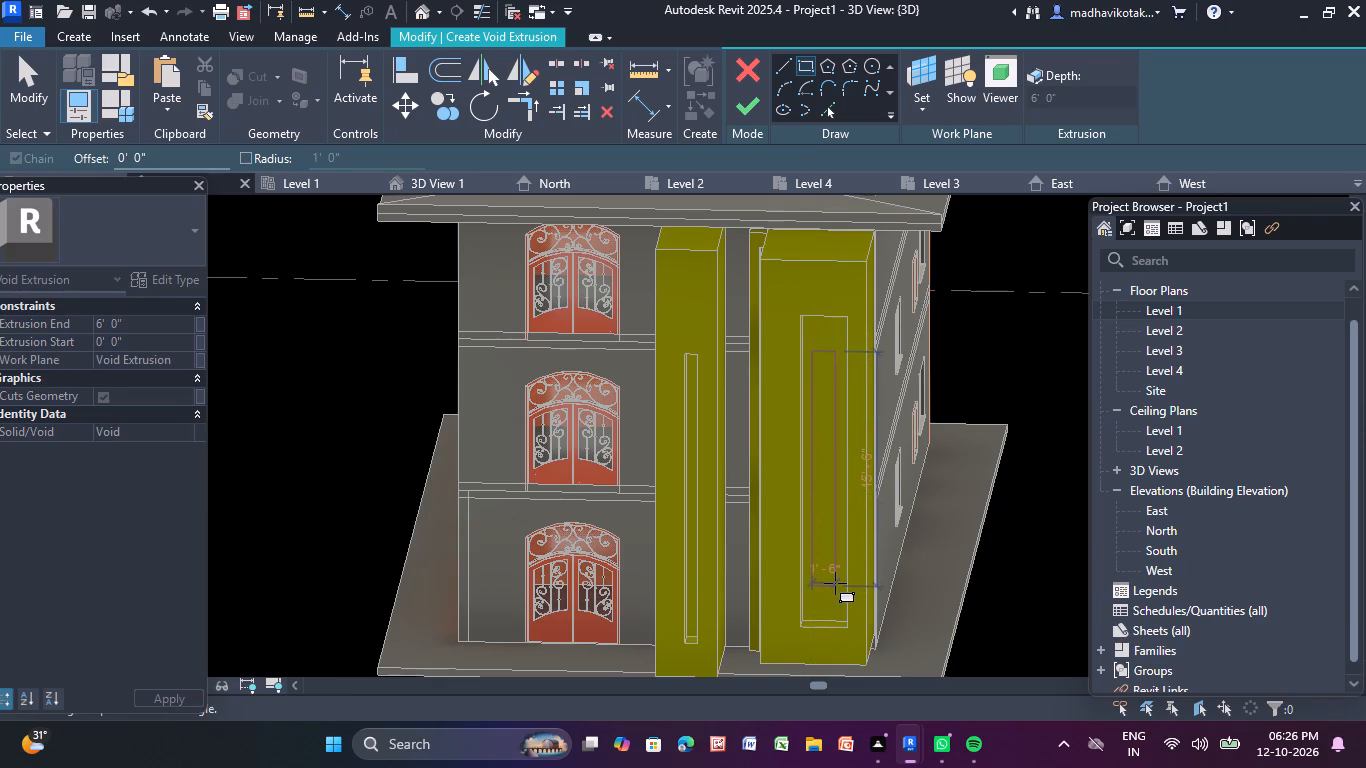
pyautogui.click(834, 583)
# Sketch a smaller rectangle, 6" wide by 13'-10" tall, inside the corner-side block's void rectangle.
pyautogui.scroll(7, 816, 371)
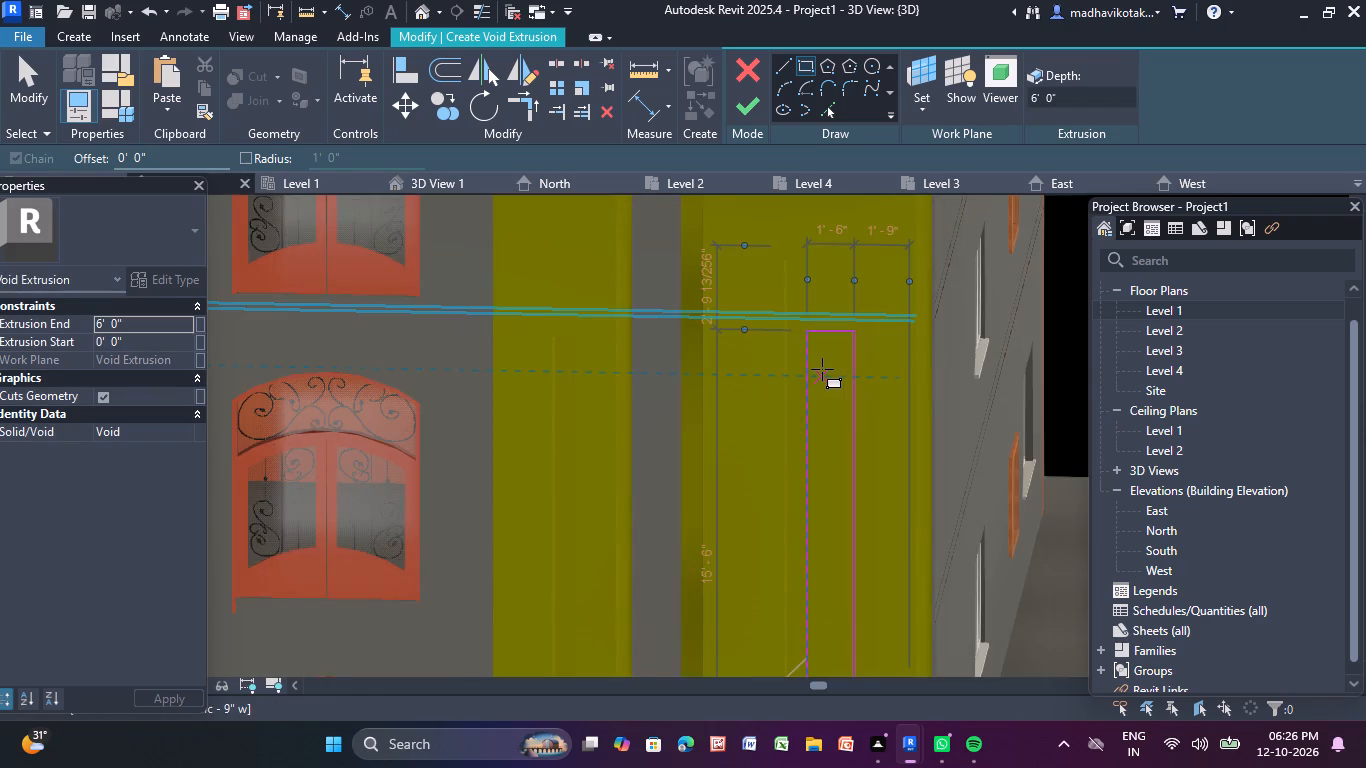
pyautogui.scroll(2, 822, 369)
pyautogui.click(822, 368)
pyautogui.moveTo(838, 531); pyautogui.dragTo(842, 505, button='middle')
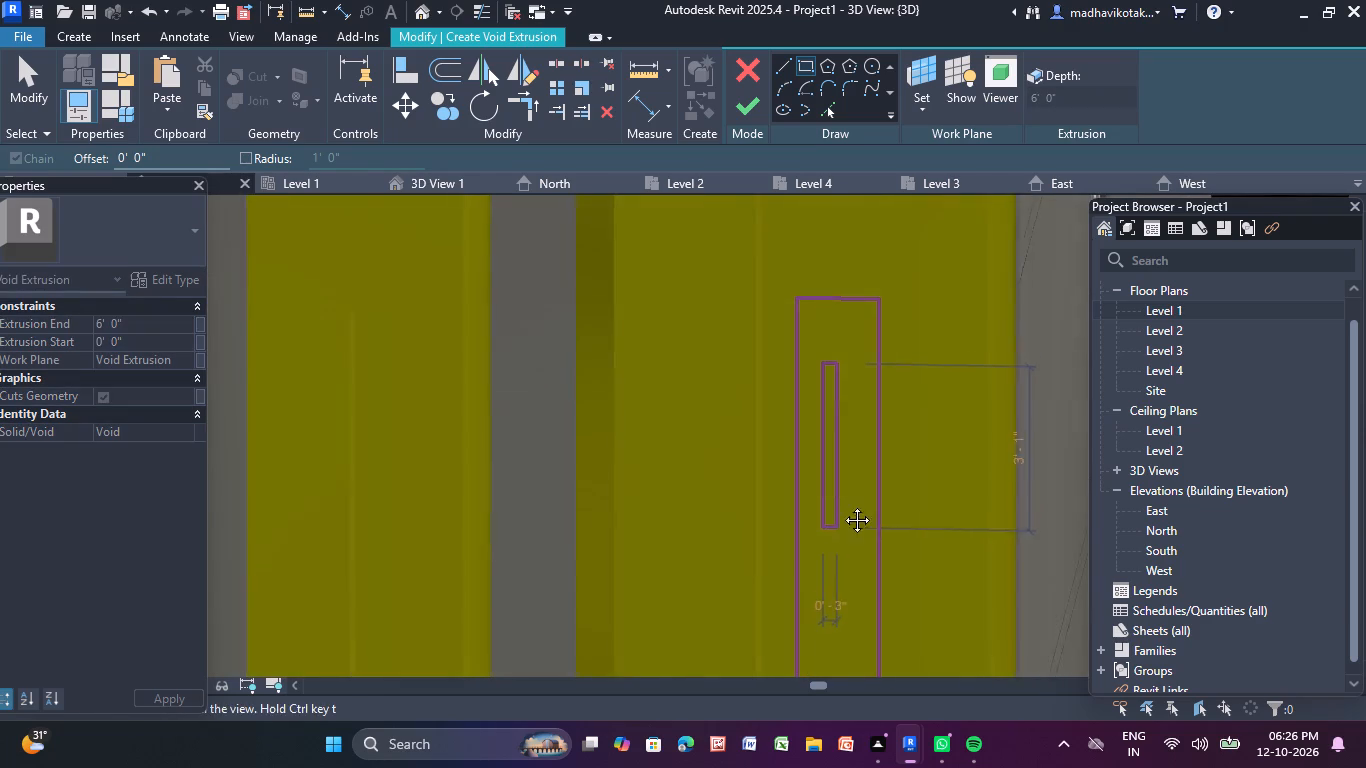
pyautogui.moveTo(842, 505); pyautogui.dragTo(832, 258, button='middle')
pyautogui.scroll(-1, 842, 531)
pyautogui.moveTo(844, 544); pyautogui.dragTo(807, 272, button='middle')
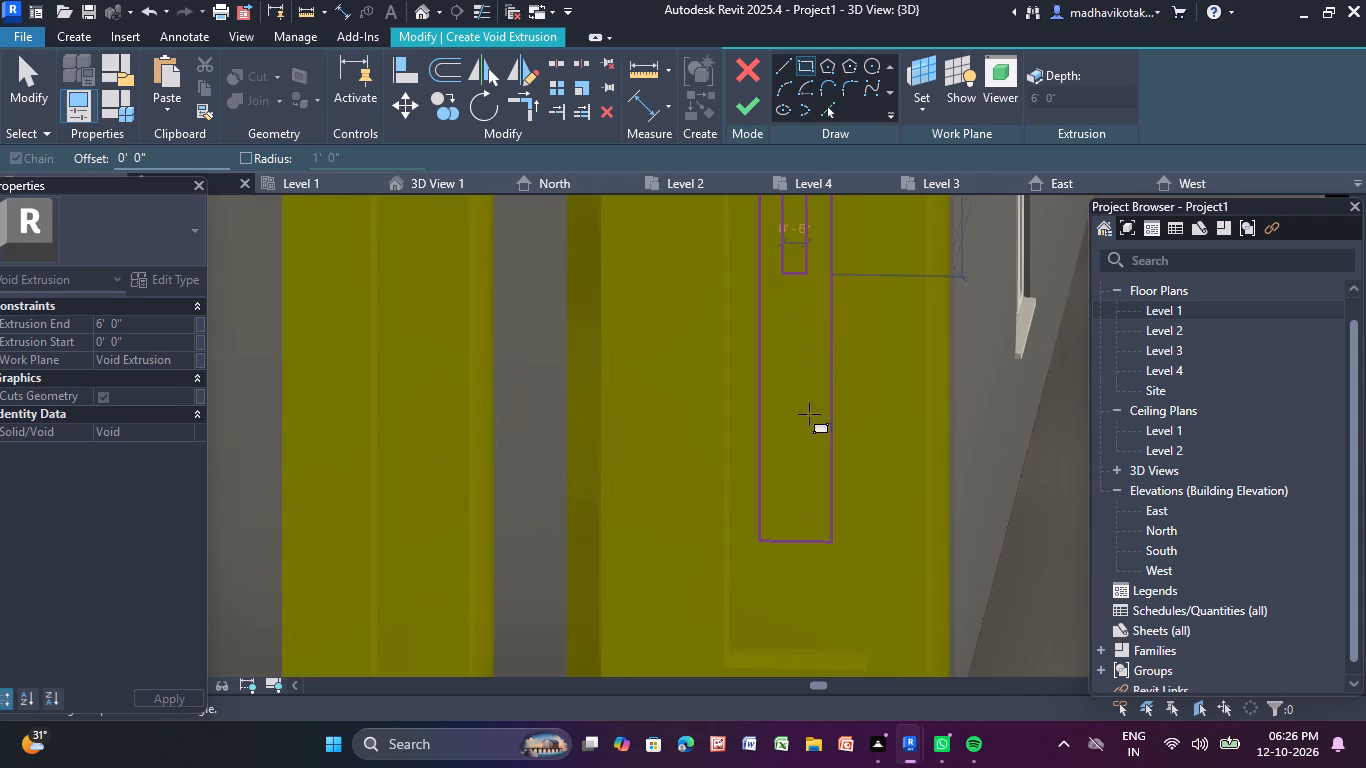
pyautogui.click(805, 521)
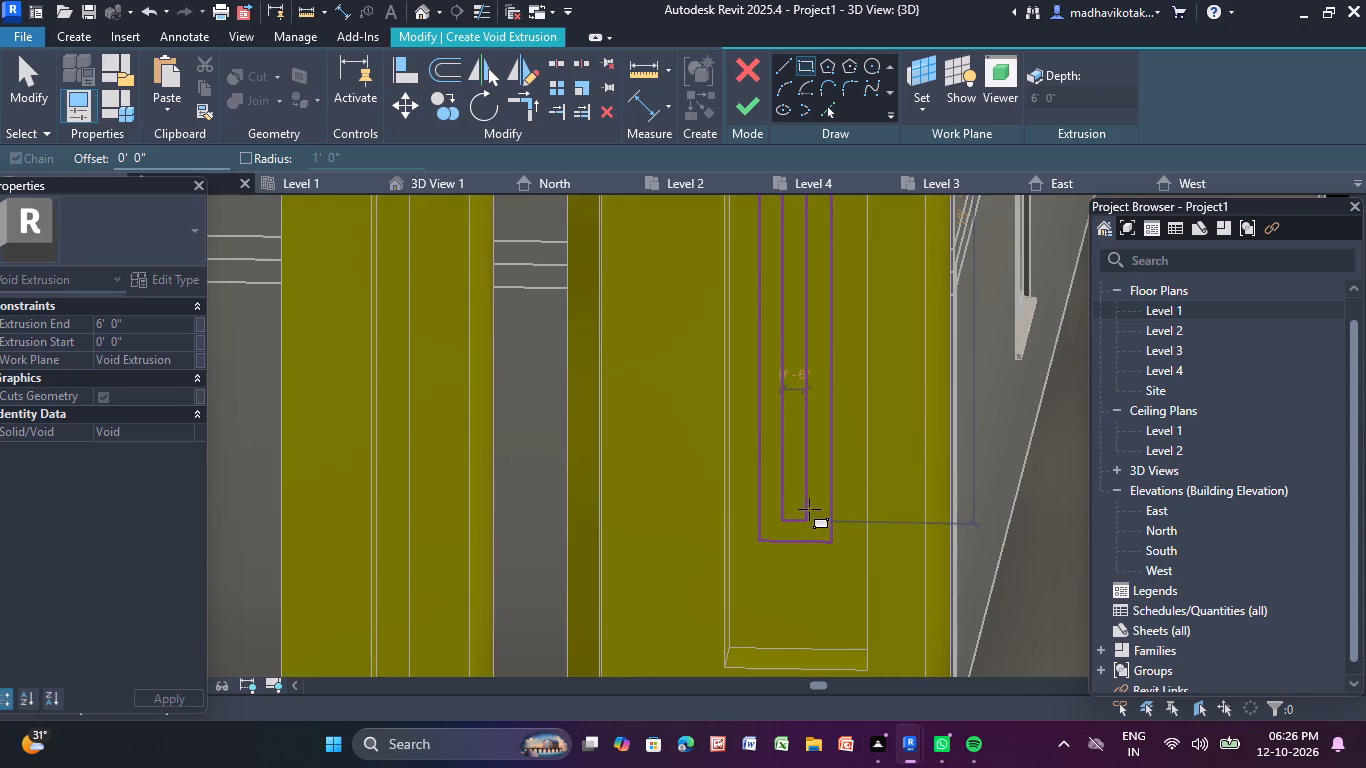
# Sketch a narrow rectangle about 3.5" wide and about 17'-7" tall inside the recess of the block nearer the doors.
pyautogui.scroll(-2, 776, 360)
pyautogui.moveTo(671, 378); pyautogui.dragTo(875, 430, button='middle')
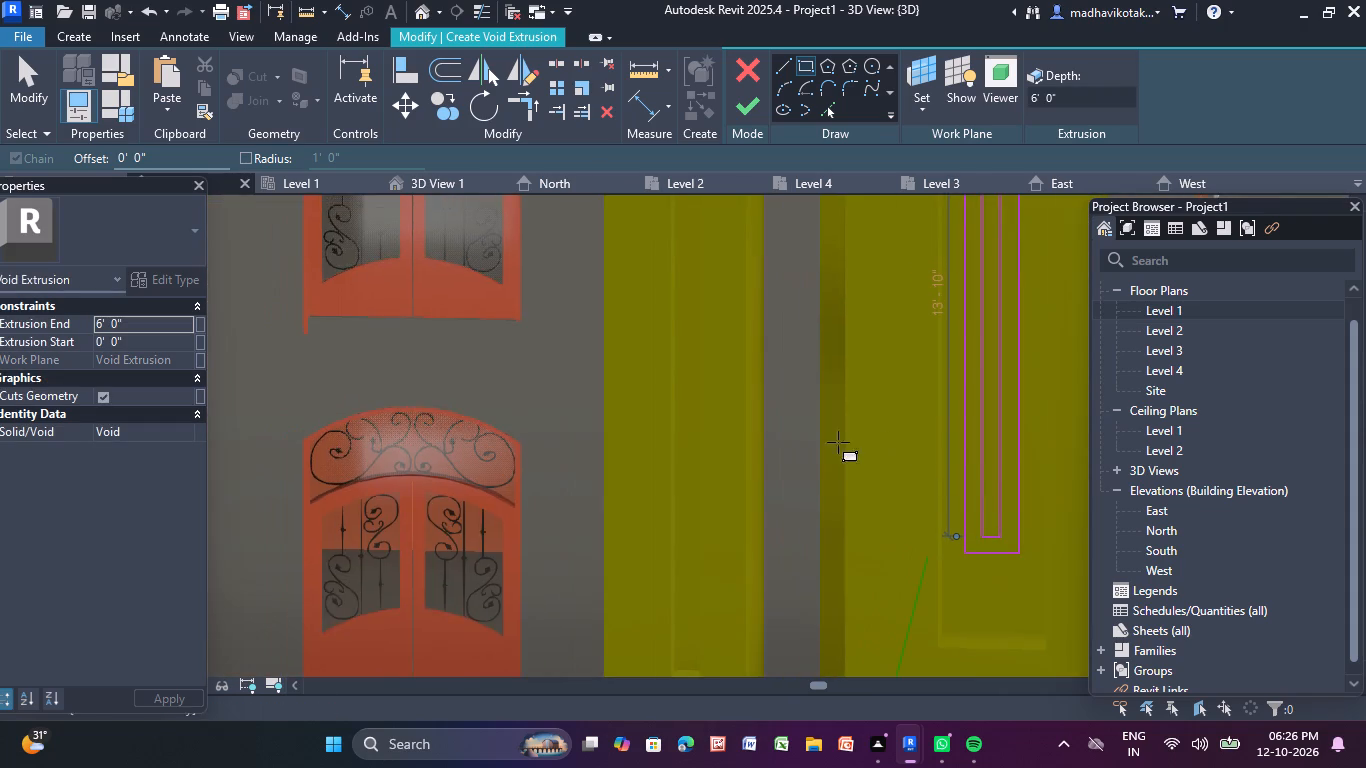
pyautogui.scroll(-2, 719, 320)
pyautogui.moveTo(718, 320); pyautogui.dragTo(733, 467, button='middle')
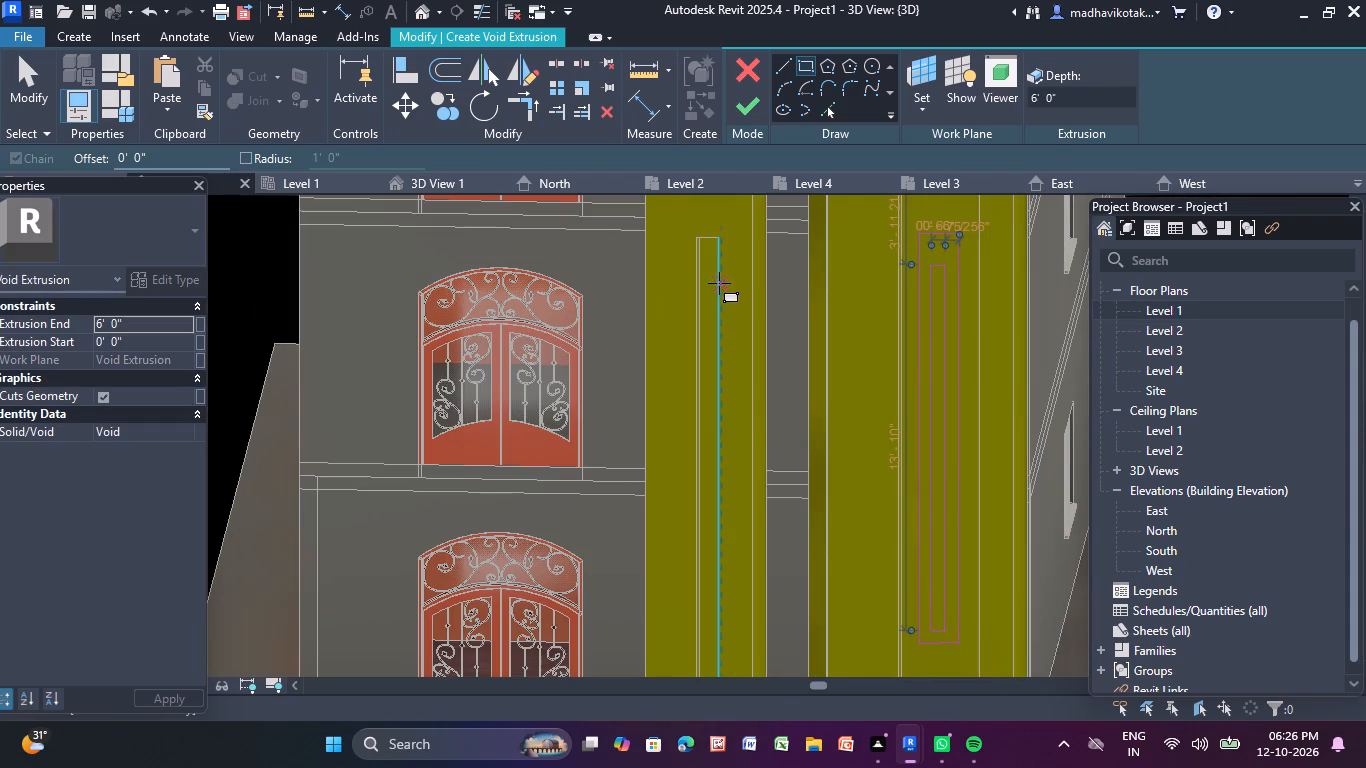
pyautogui.scroll(8, 705, 257)
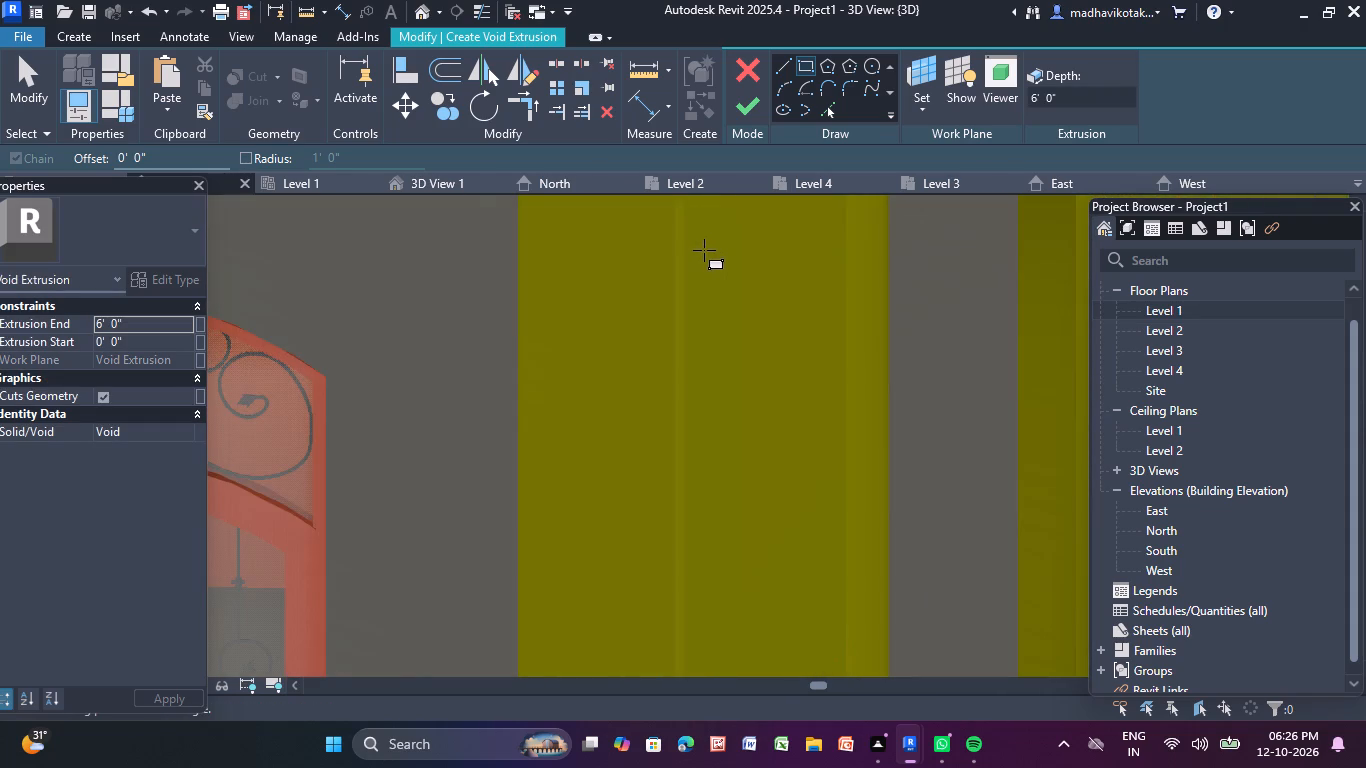
pyautogui.moveTo(701, 249); pyautogui.dragTo(703, 258)
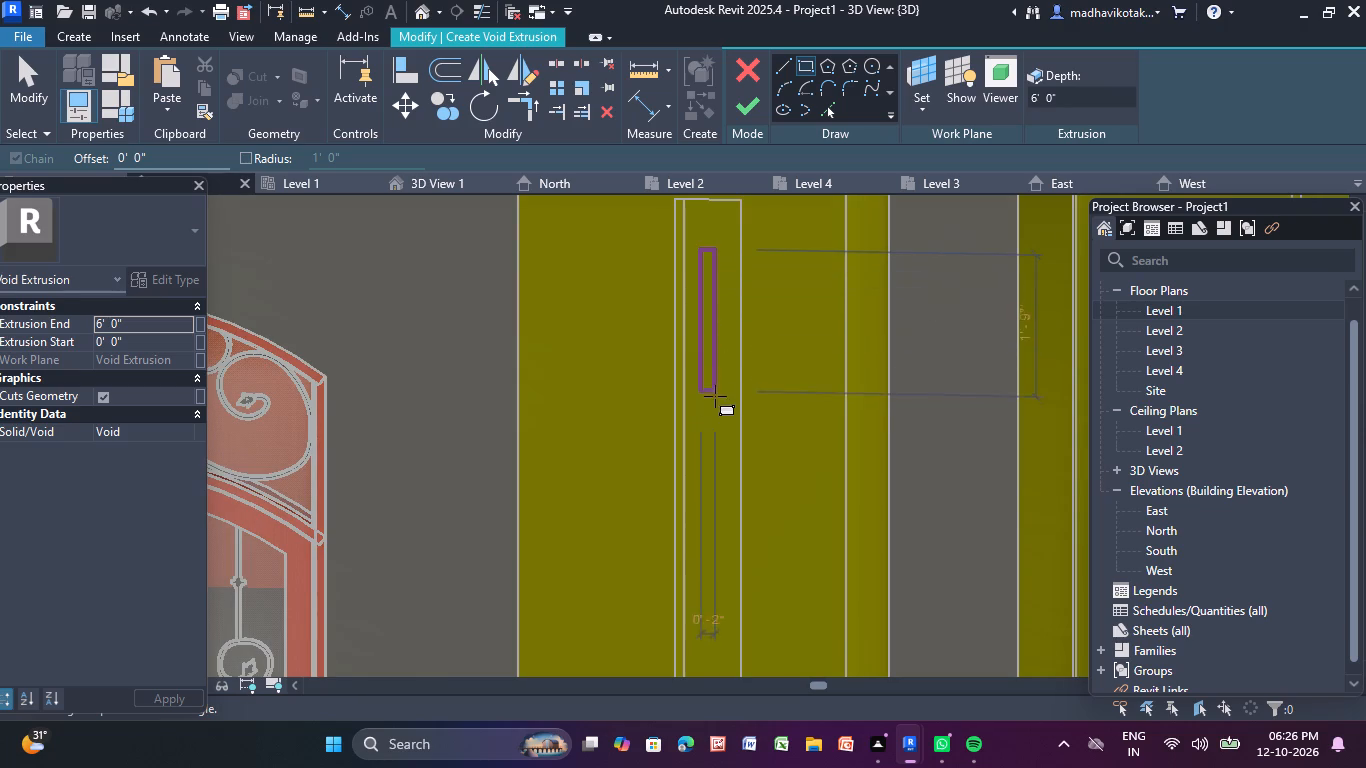
pyautogui.scroll(-2, 712, 554)
pyautogui.moveTo(711, 547); pyautogui.dragTo(705, 145, button='middle')
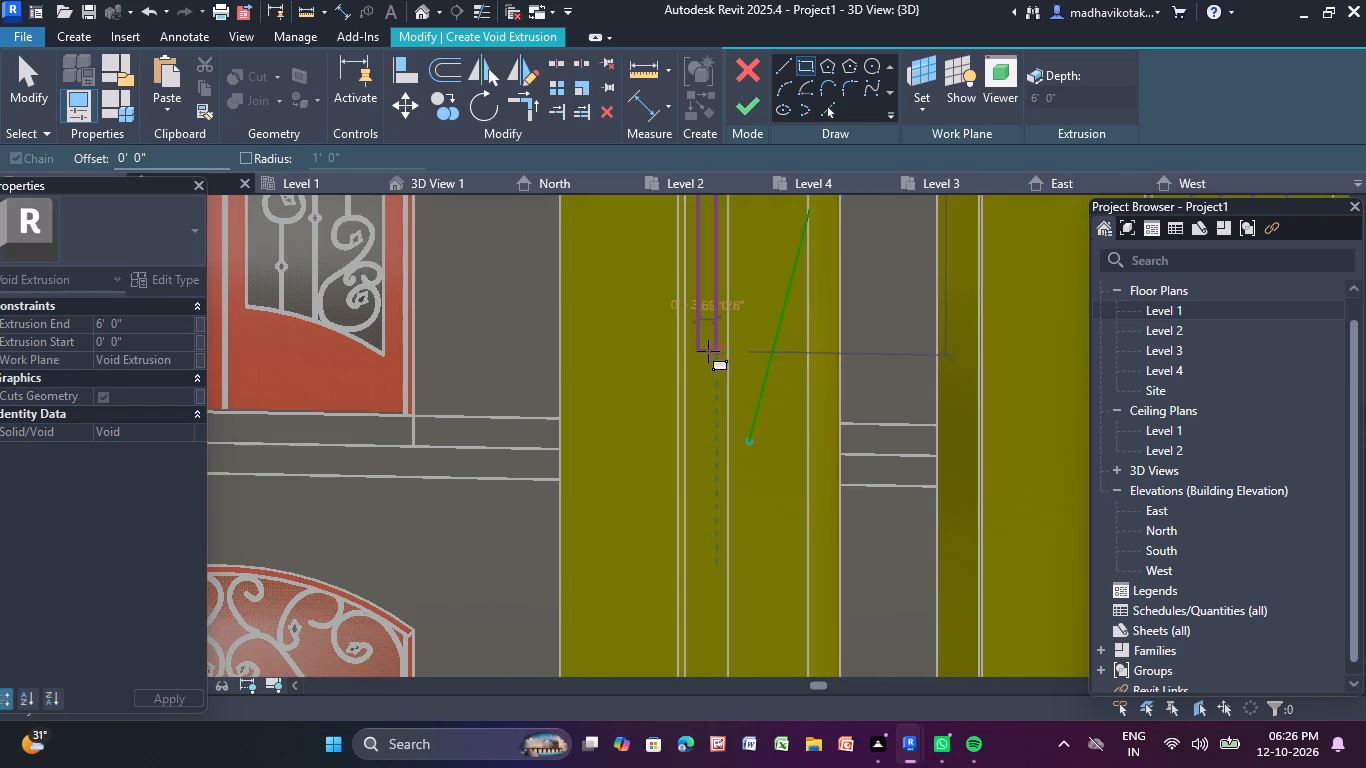
pyautogui.scroll(-1, 706, 573)
pyautogui.moveTo(709, 582); pyautogui.dragTo(684, 366, button='middle')
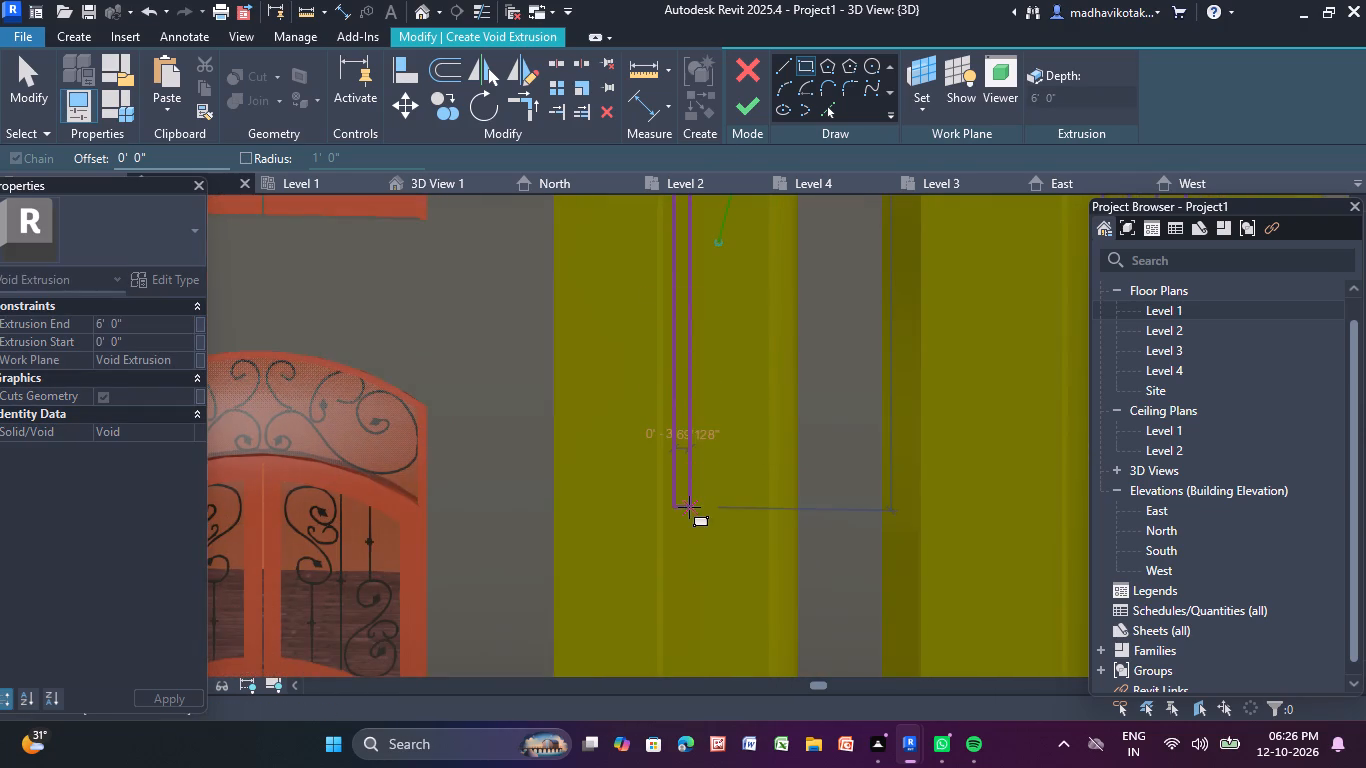
pyautogui.scroll(-4, 693, 523)
pyautogui.moveTo(674, 472); pyautogui.dragTo(663, 331, button='middle')
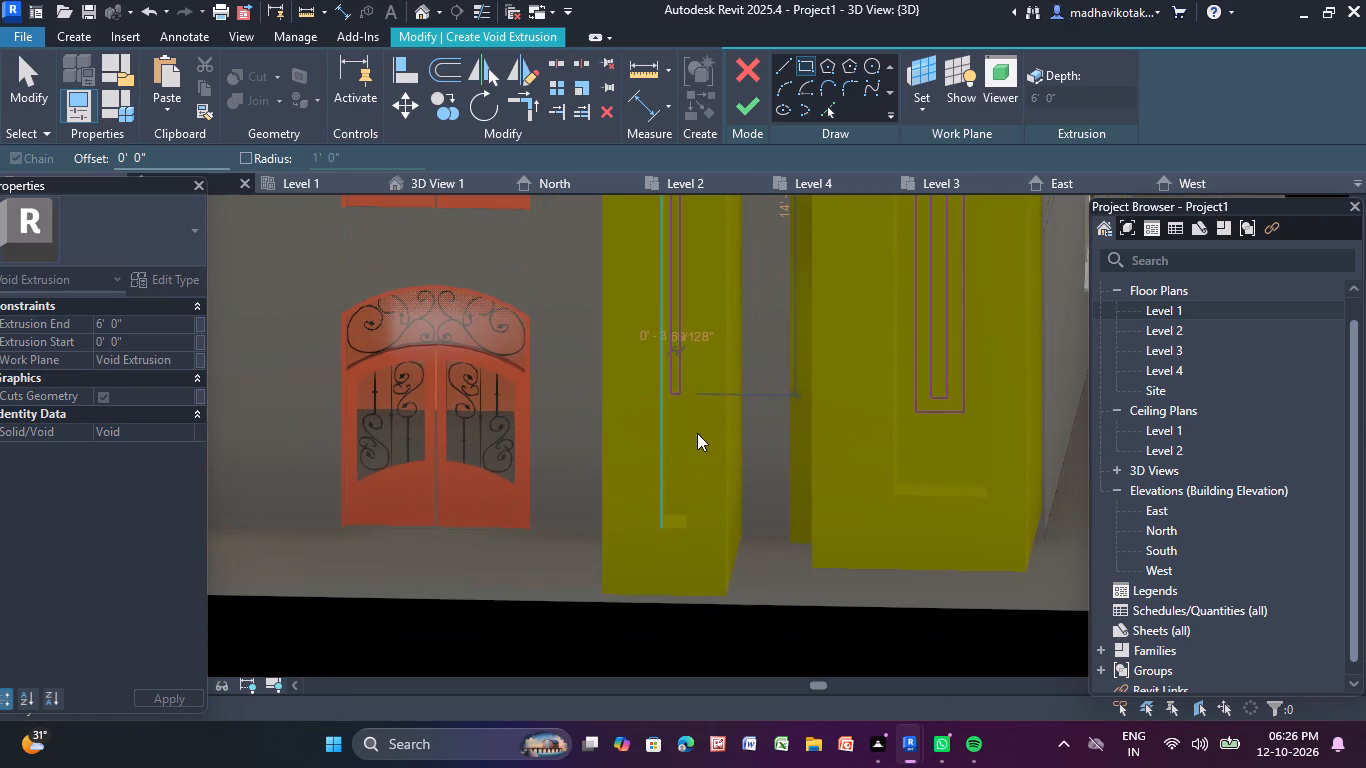
pyautogui.click(677, 501)
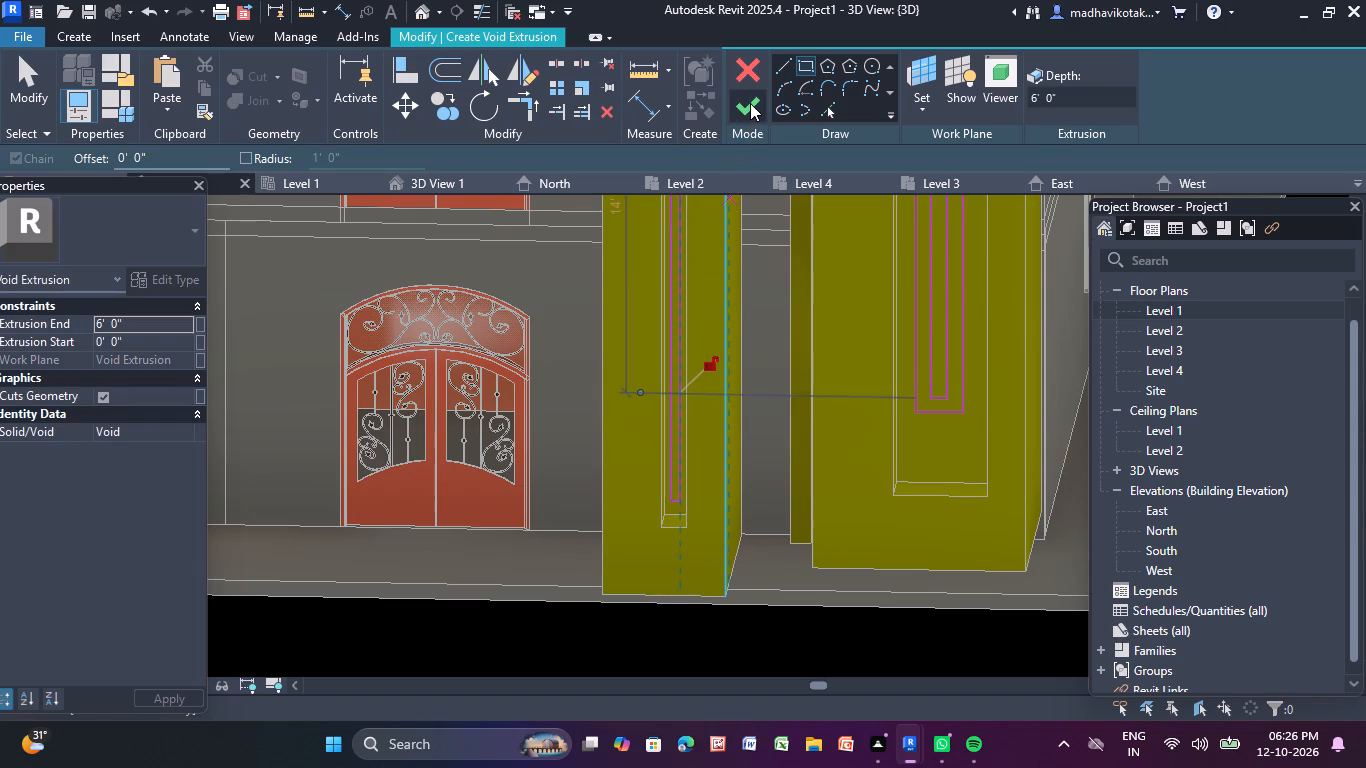
# Complete the sketched rectangles as a 6' 0" deep void extrusion and finish the in-place model.
pyautogui.click(750, 103)
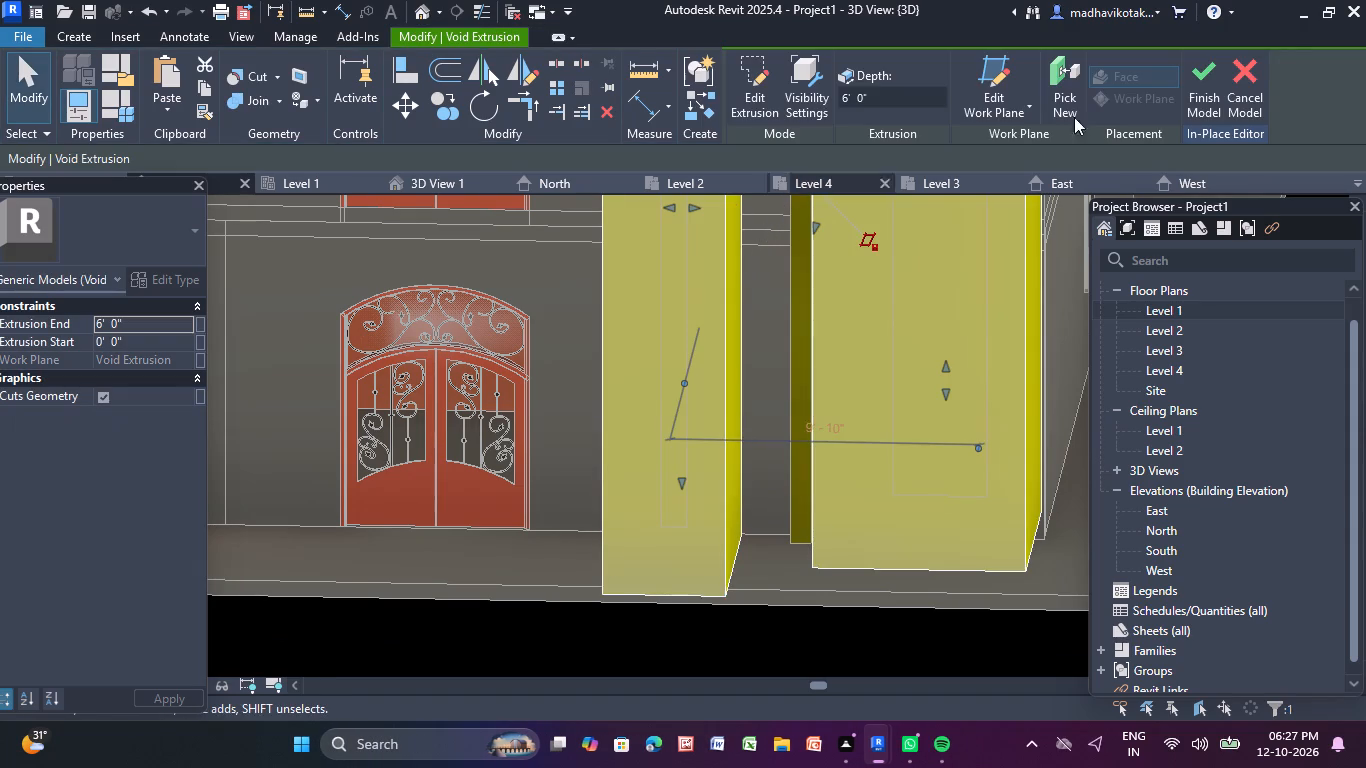
pyautogui.click(1208, 74)
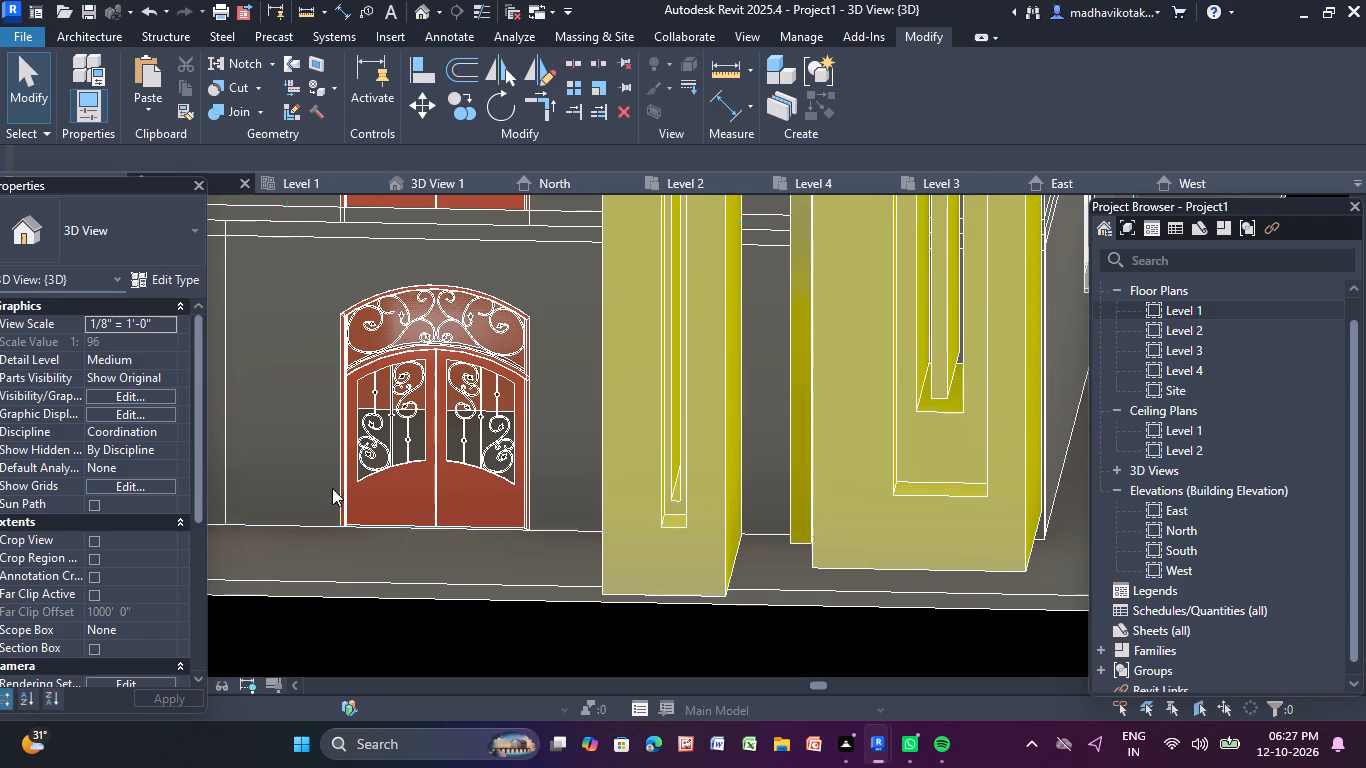
# Examine the nested cuts in both blocks from several angles and up close.
pyautogui.click(901, 652)
pyautogui.scroll(-5, 911, 645)
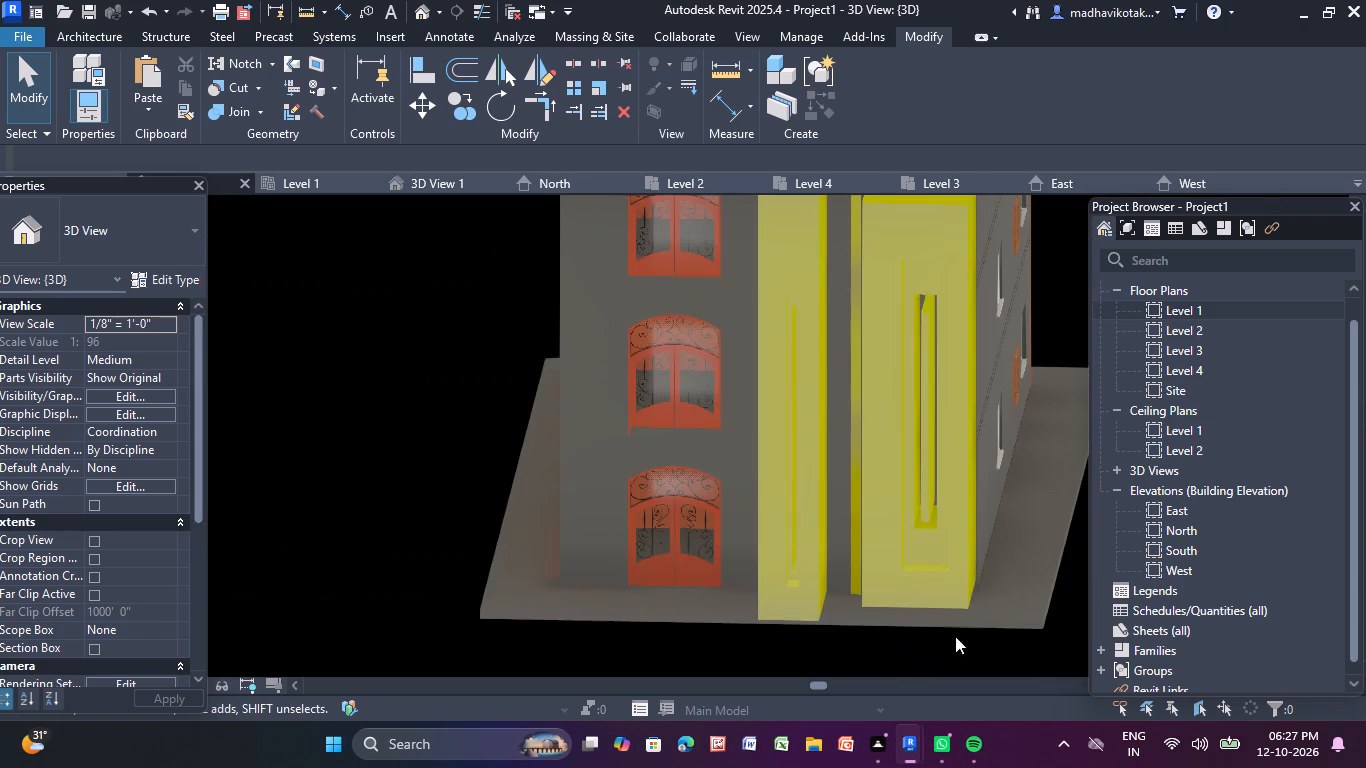
pyautogui.press('Escape')
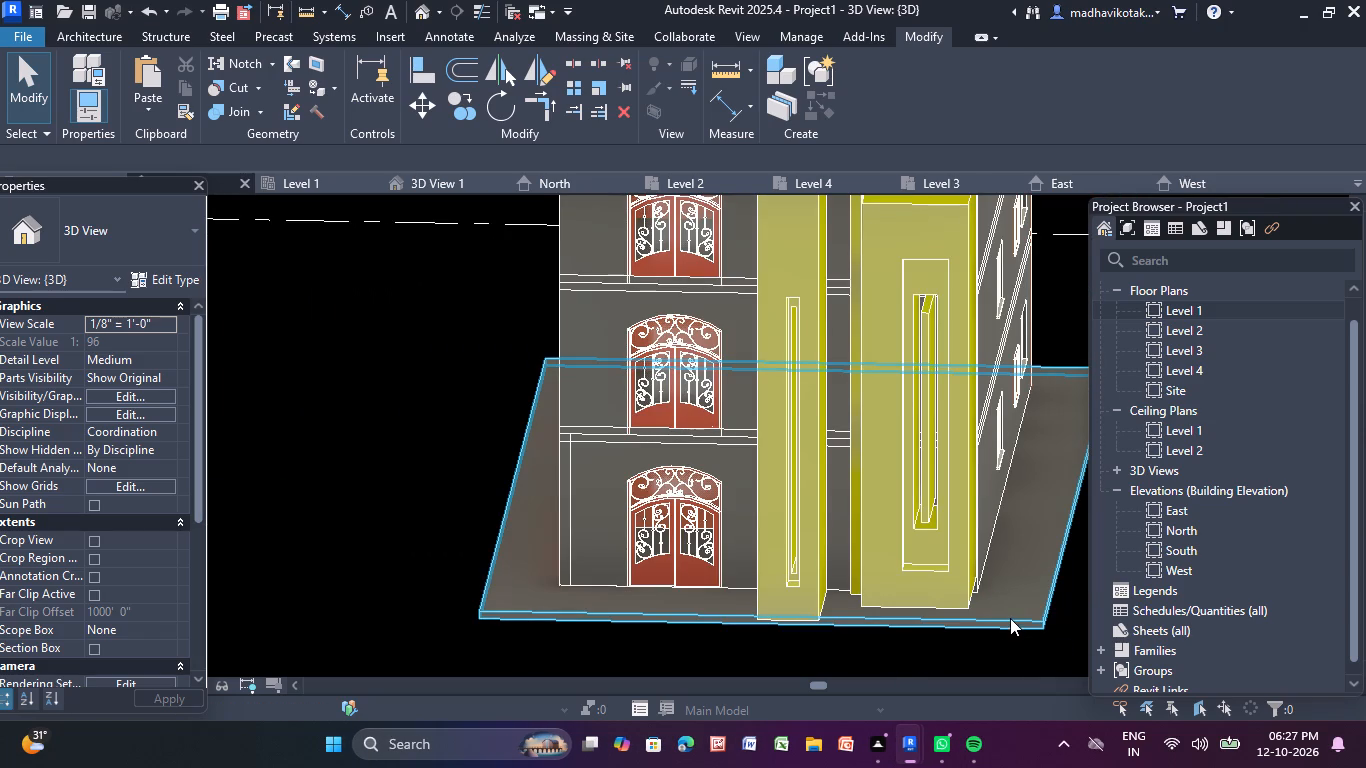
pyautogui.moveTo(1010, 617); pyautogui.dragTo(1033, 617, button='middle')
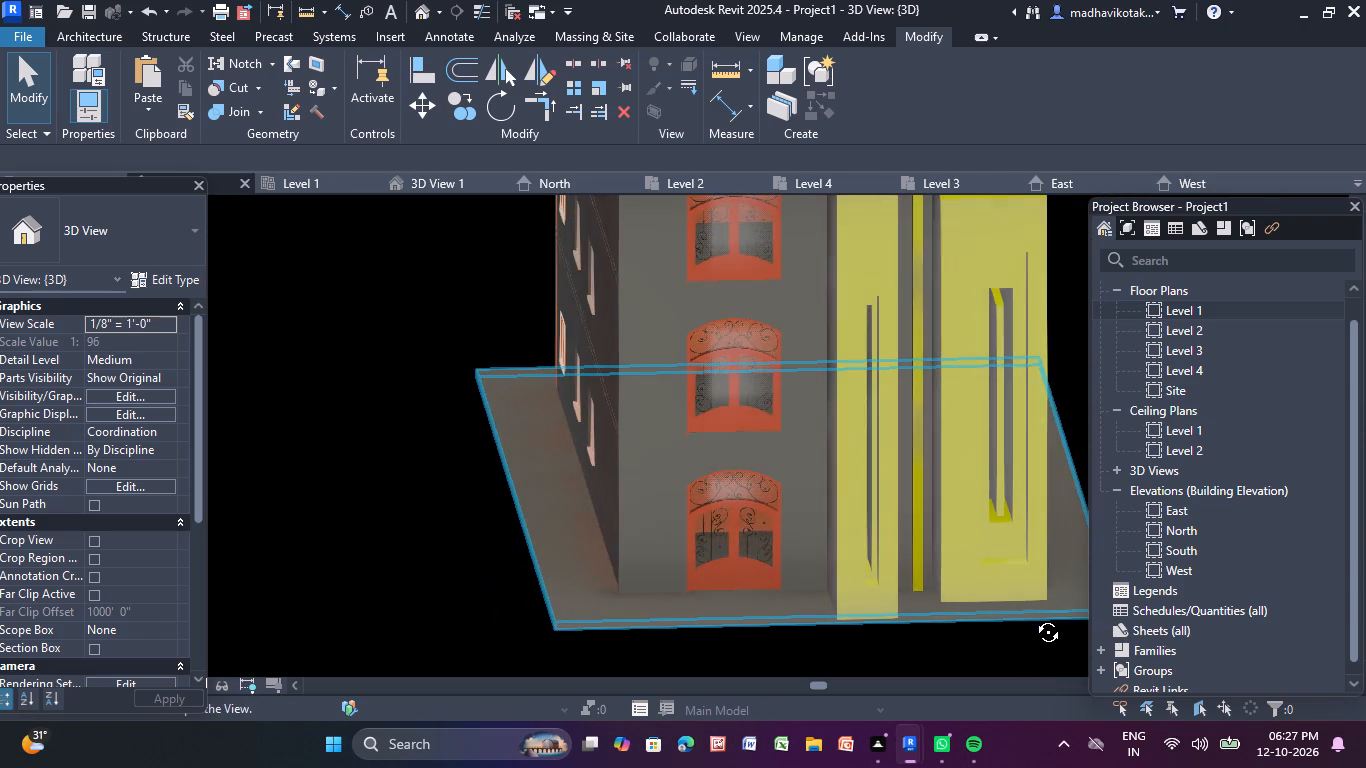
pyautogui.moveTo(1033, 617); pyautogui.dragTo(1035, 618, button='middle')
pyautogui.scroll(-3, 992, 290)
pyautogui.moveTo(982, 306); pyautogui.dragTo(969, 323, button='middle')
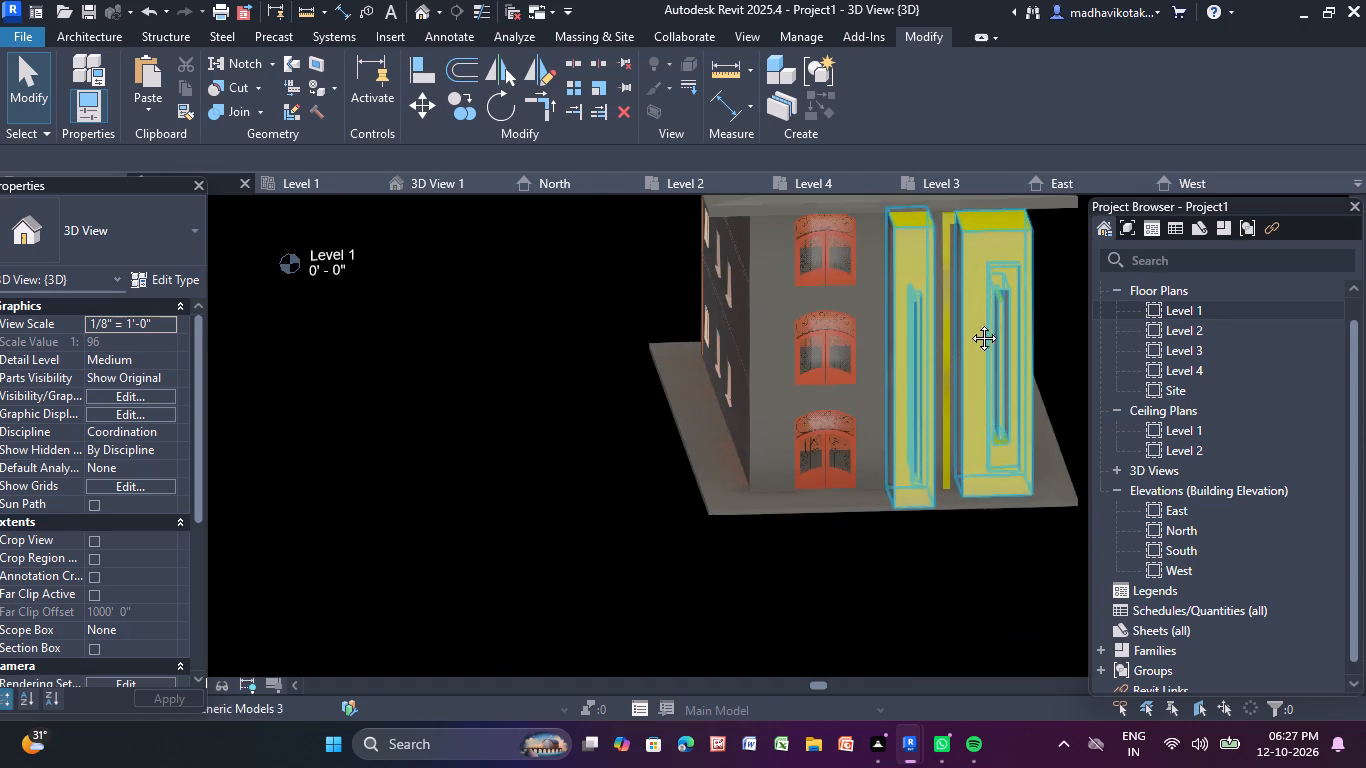
pyautogui.moveTo(969, 323); pyautogui.dragTo(867, 331, button='middle')
pyautogui.scroll(2, 867, 331)
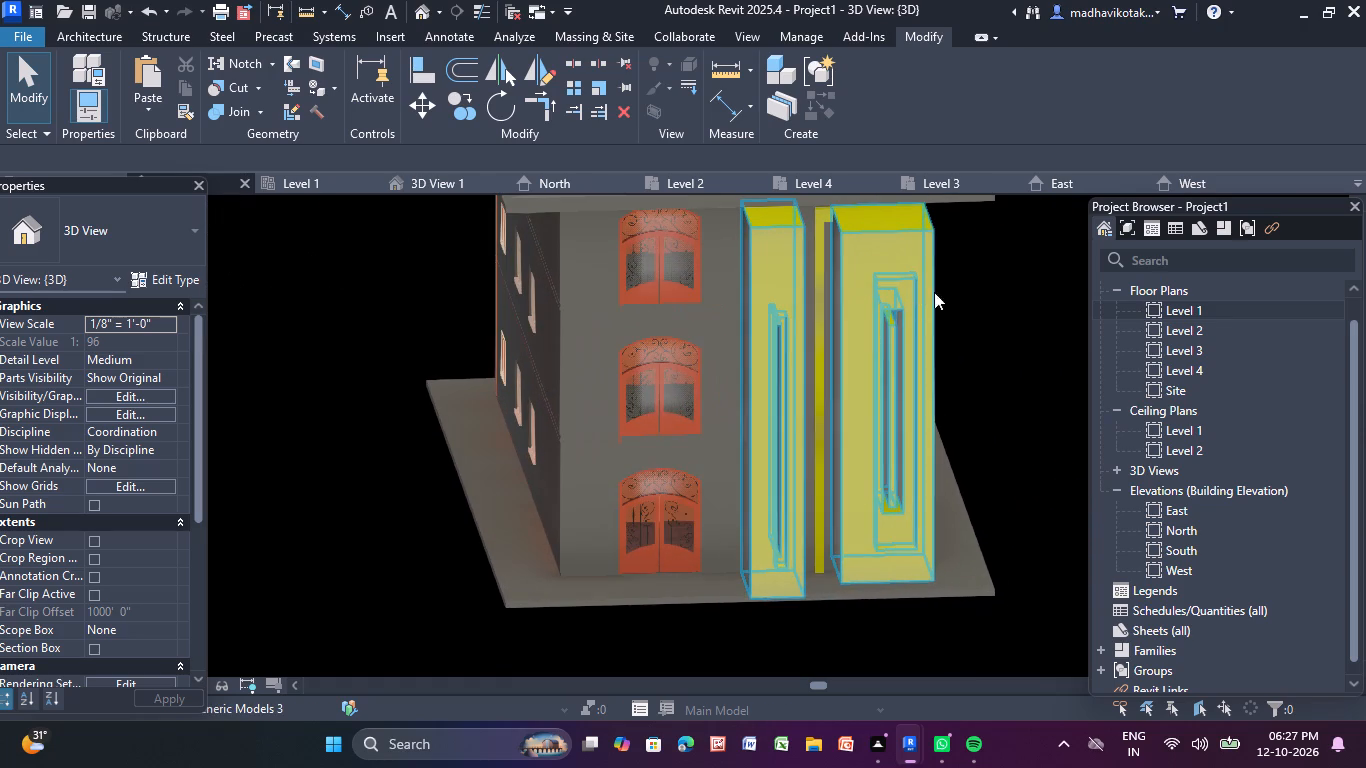
pyautogui.scroll(-2, 998, 287)
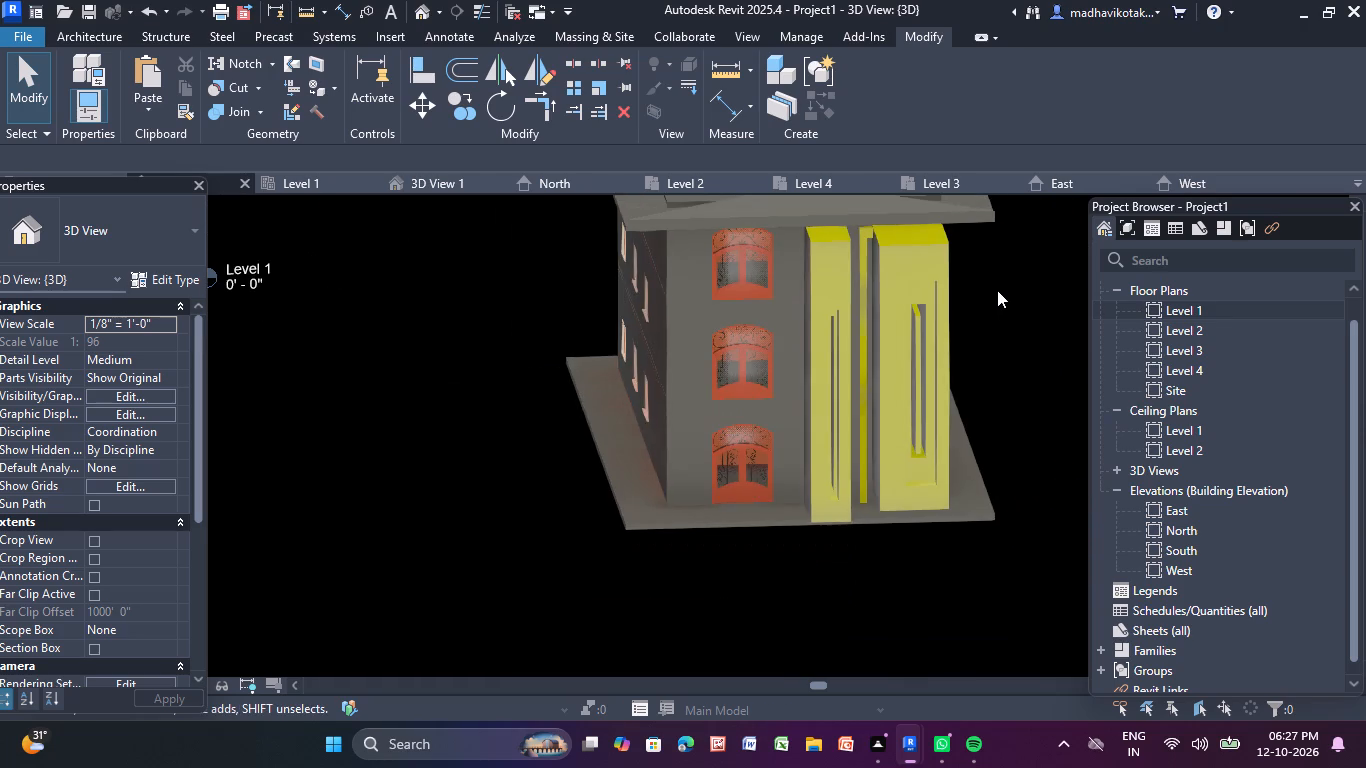
pyautogui.moveTo(996, 293); pyautogui.dragTo(964, 269, button='middle')
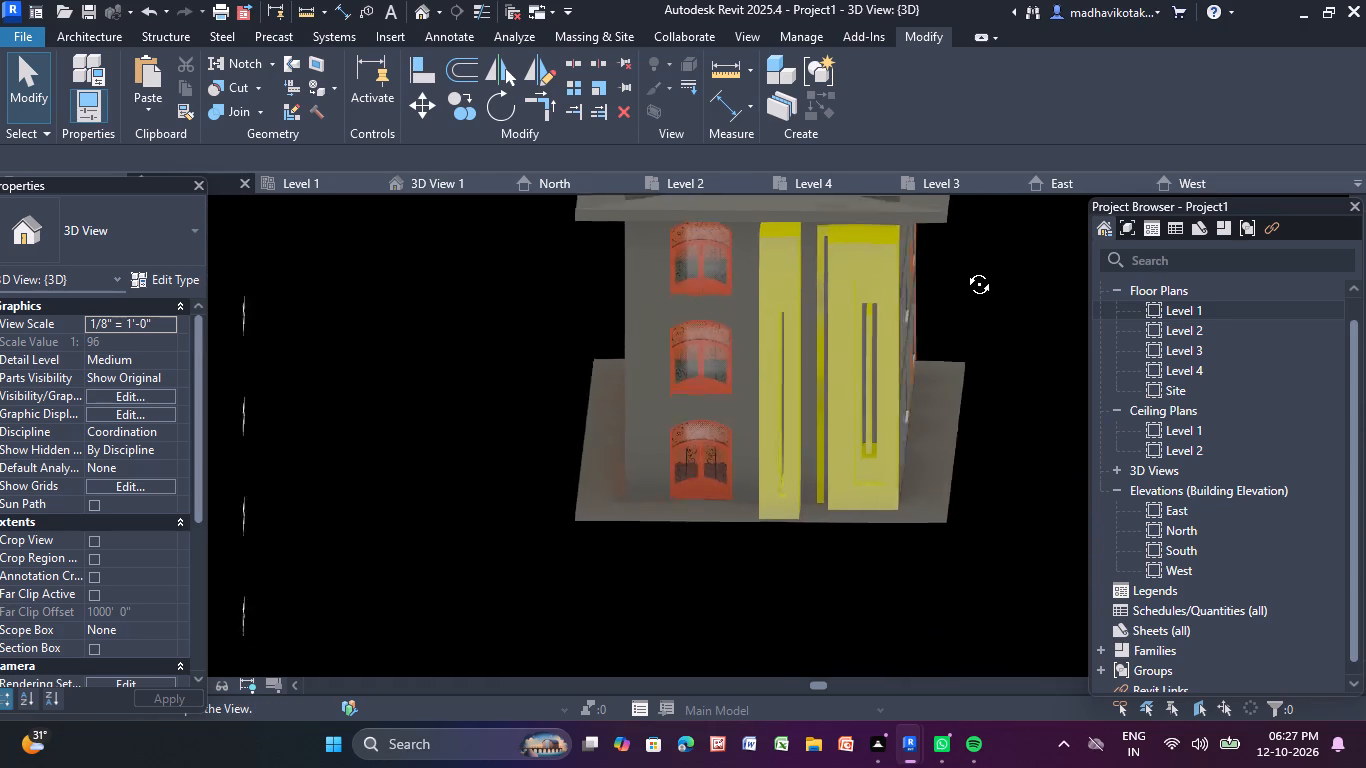
pyautogui.moveTo(964, 269); pyautogui.dragTo(961, 254, button='middle')
pyautogui.scroll(7, 860, 292)
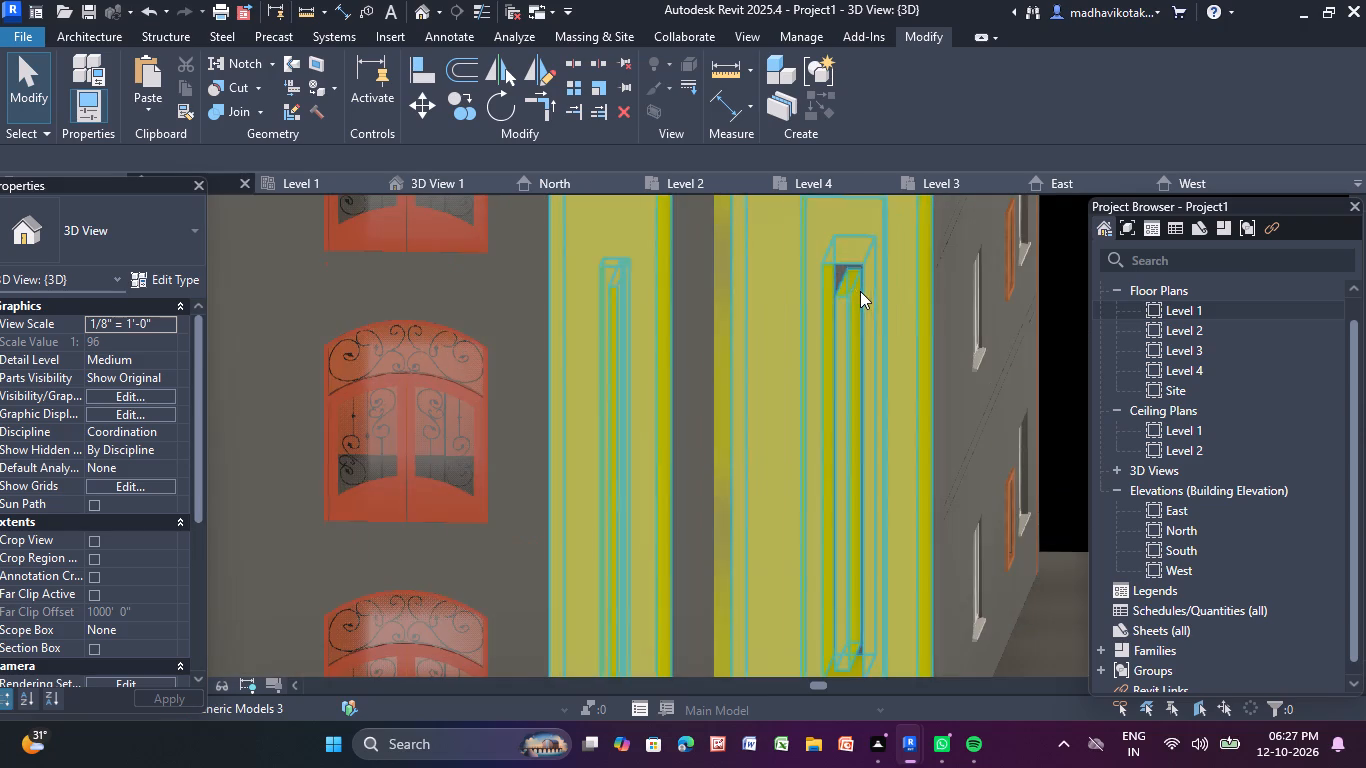
pyautogui.moveTo(993, 323); pyautogui.dragTo(983, 508, button='middle')
pyautogui.scroll(-1, 983, 508)
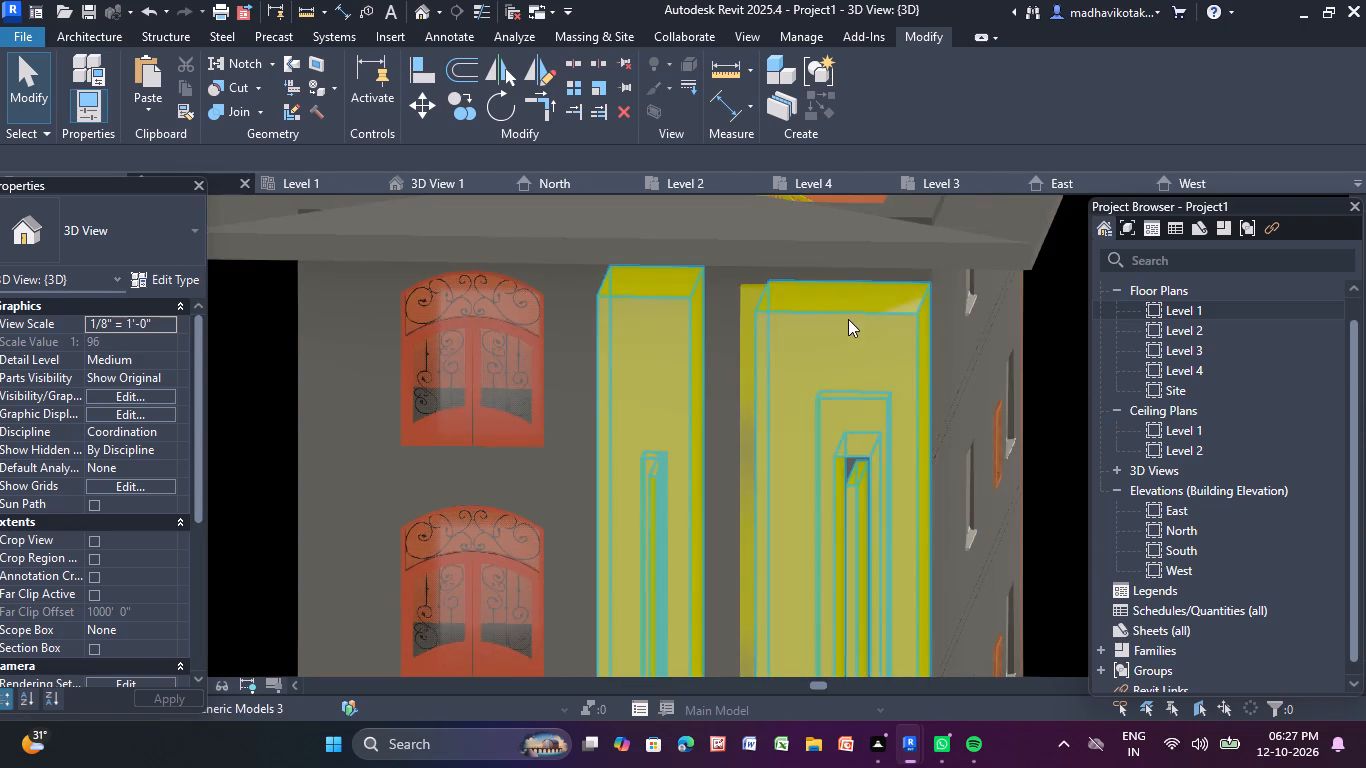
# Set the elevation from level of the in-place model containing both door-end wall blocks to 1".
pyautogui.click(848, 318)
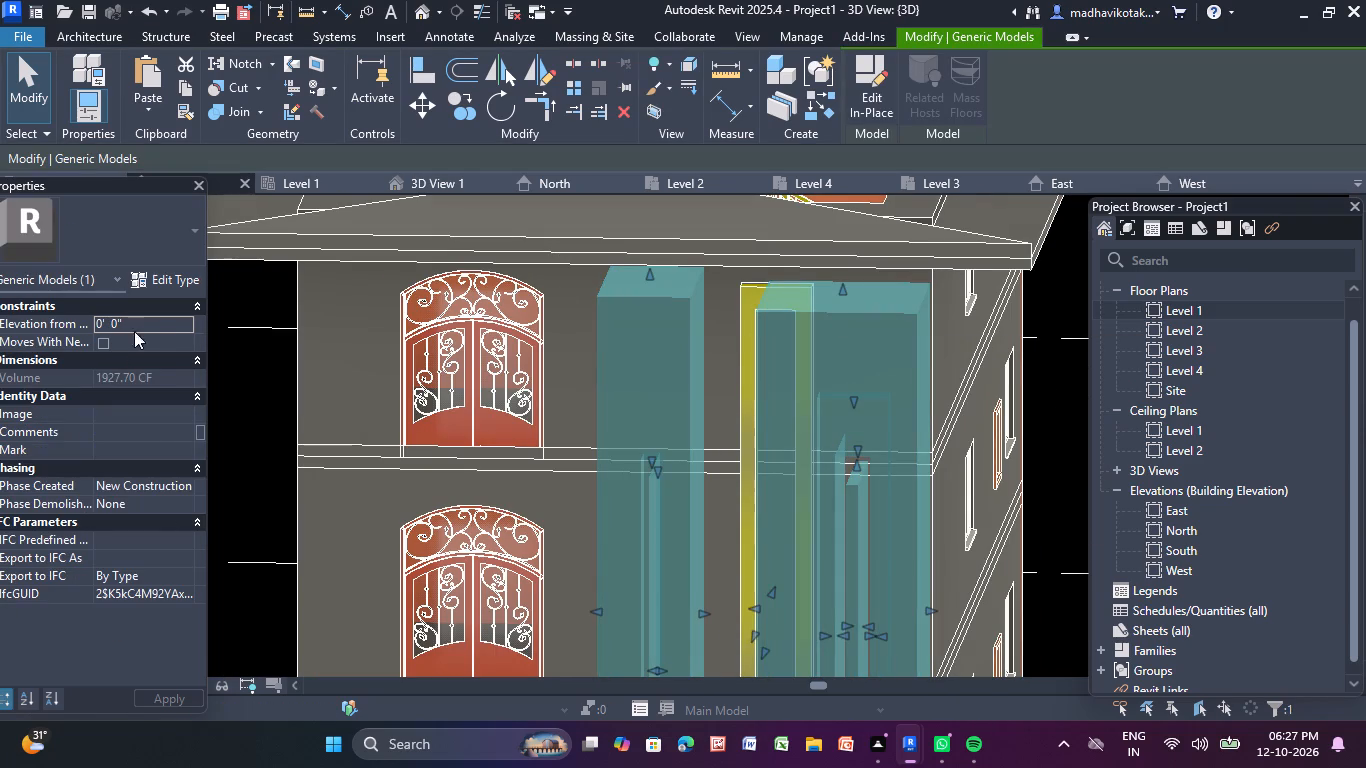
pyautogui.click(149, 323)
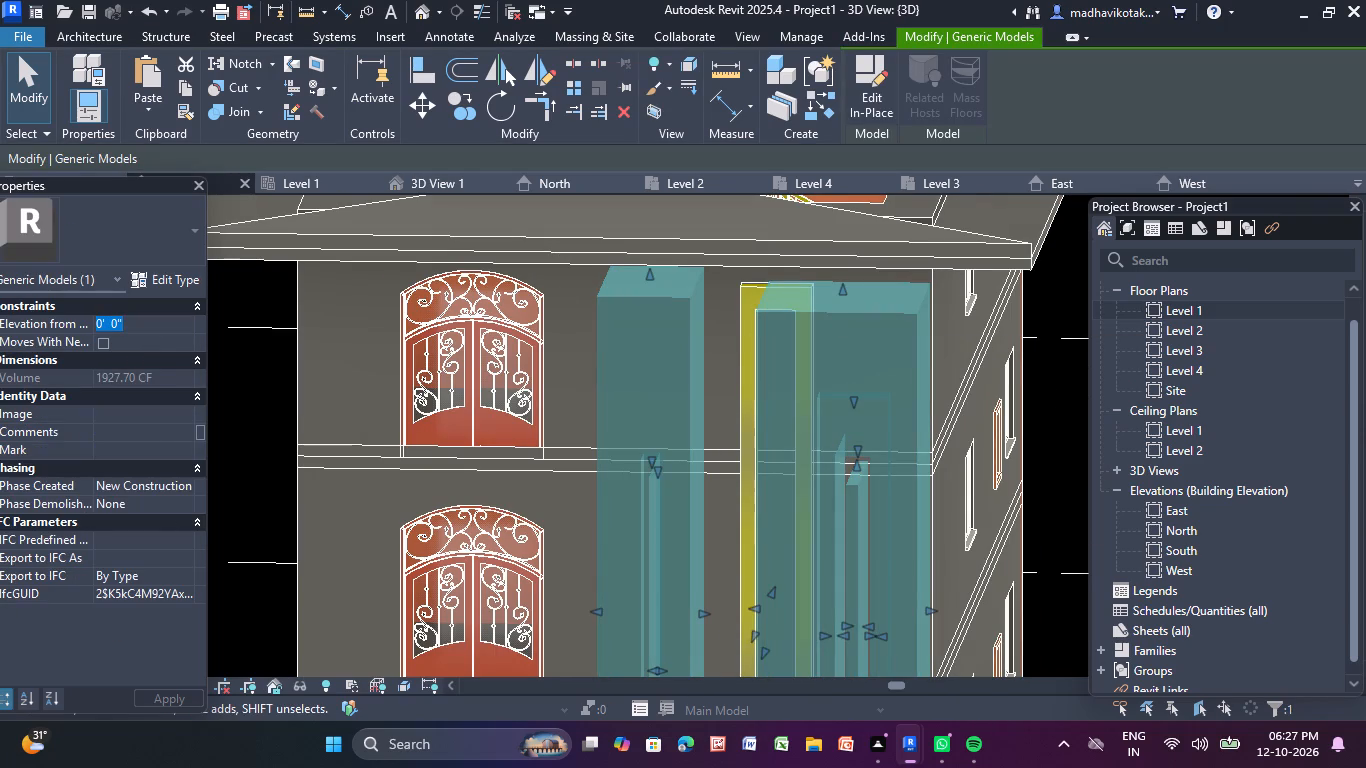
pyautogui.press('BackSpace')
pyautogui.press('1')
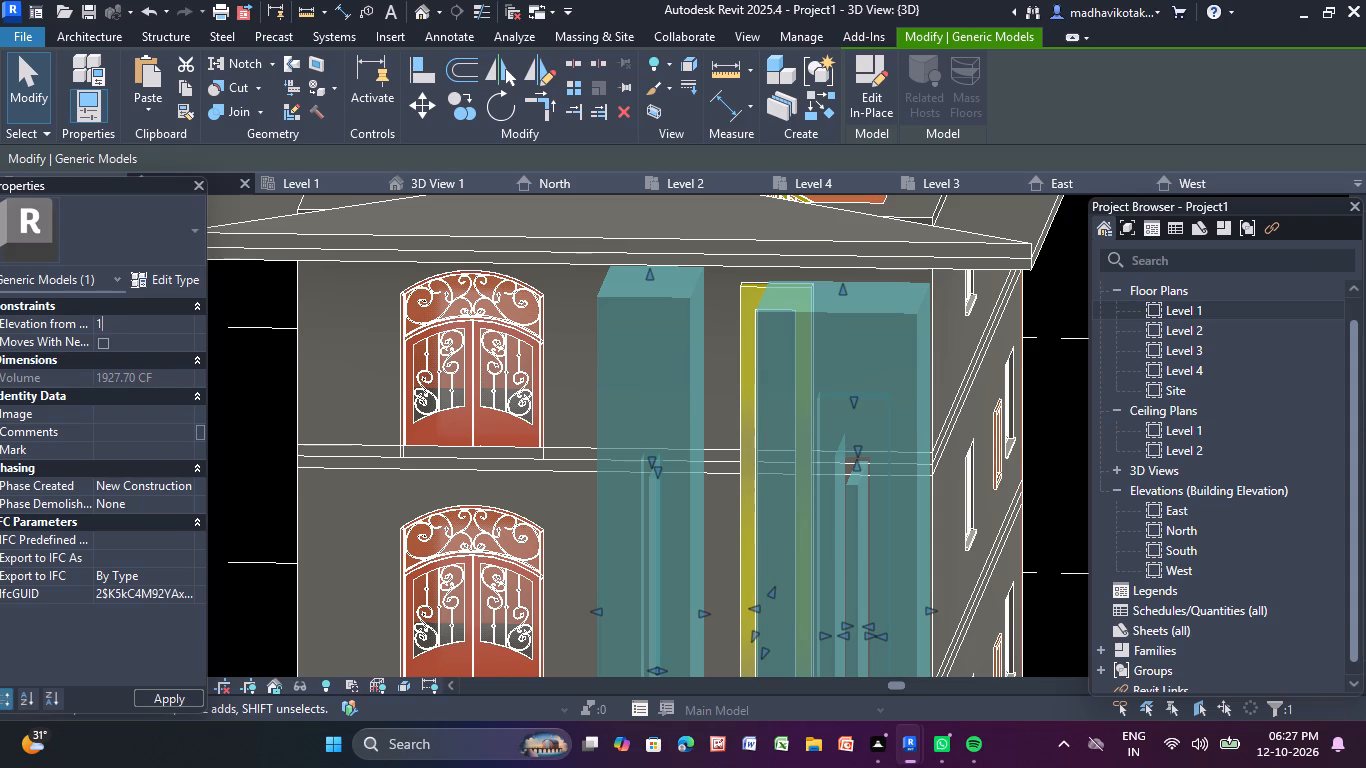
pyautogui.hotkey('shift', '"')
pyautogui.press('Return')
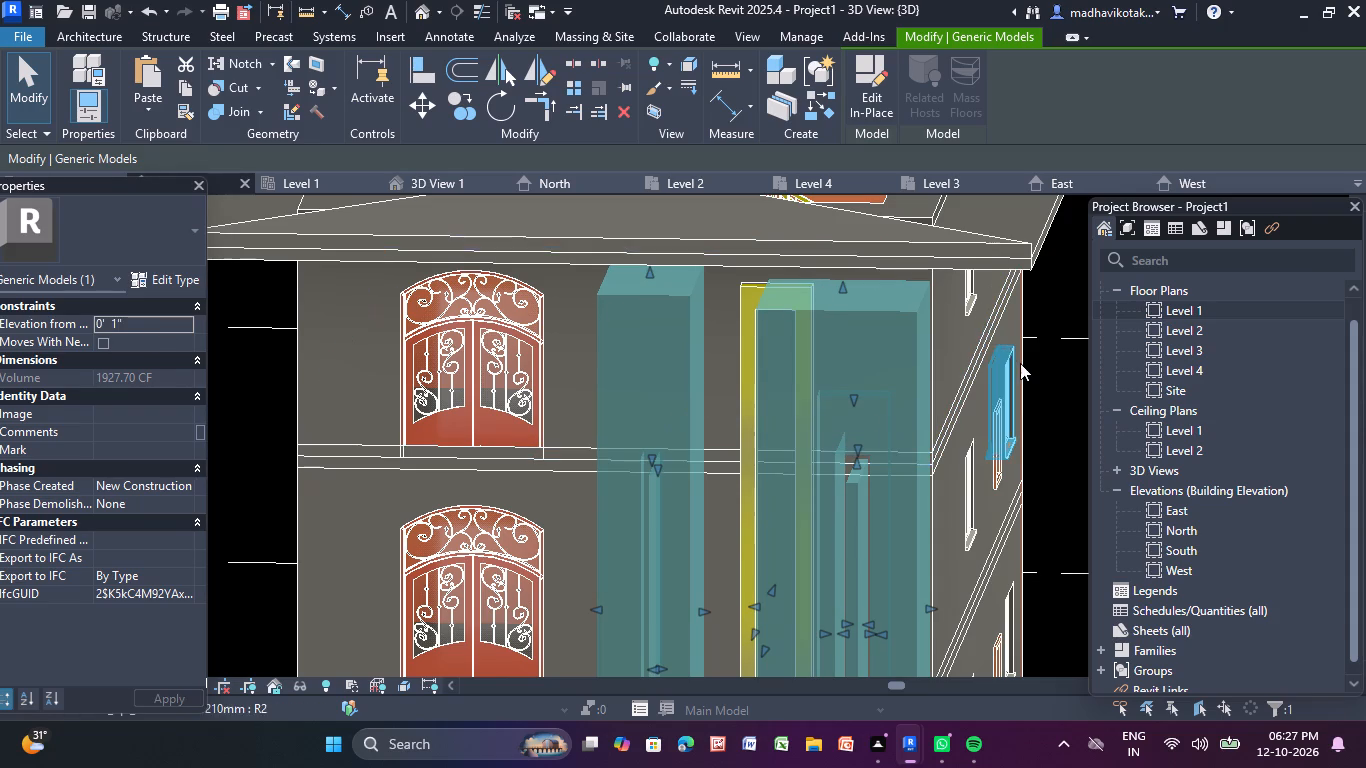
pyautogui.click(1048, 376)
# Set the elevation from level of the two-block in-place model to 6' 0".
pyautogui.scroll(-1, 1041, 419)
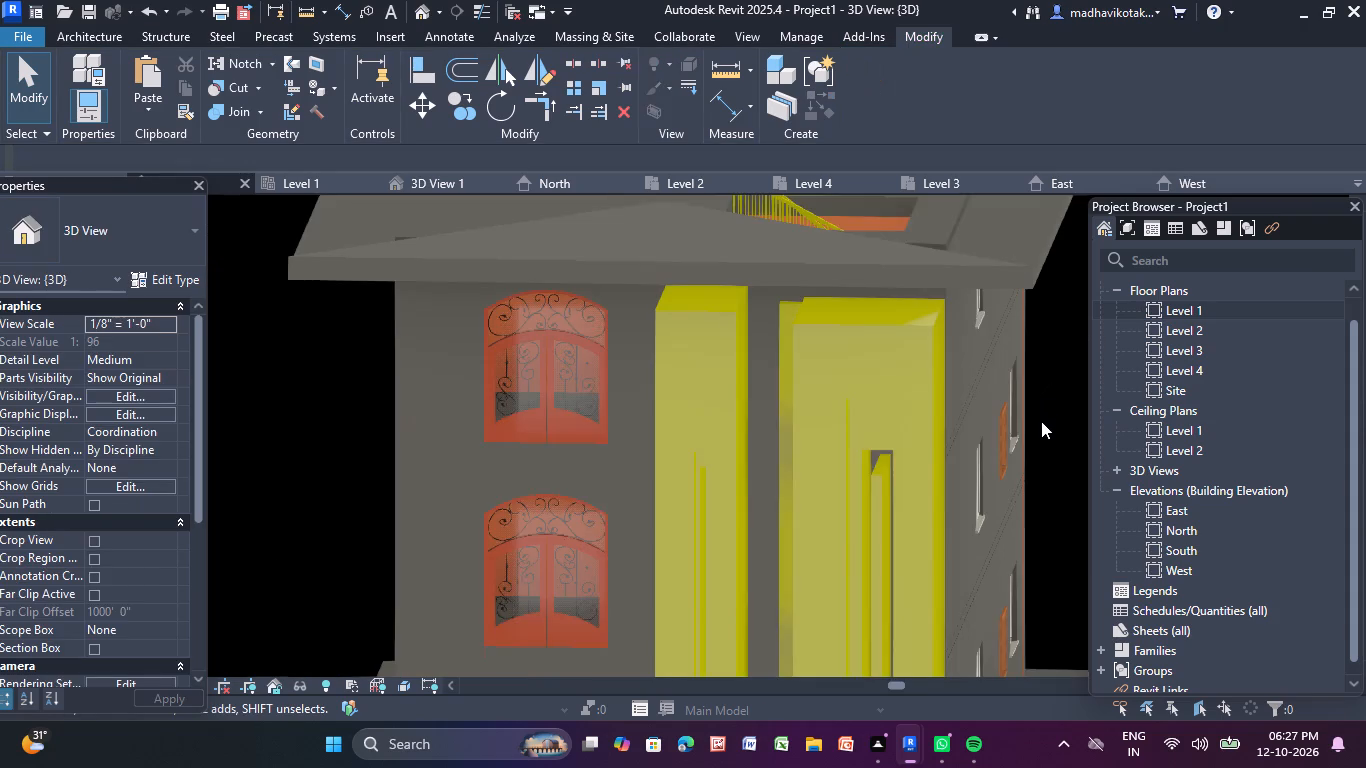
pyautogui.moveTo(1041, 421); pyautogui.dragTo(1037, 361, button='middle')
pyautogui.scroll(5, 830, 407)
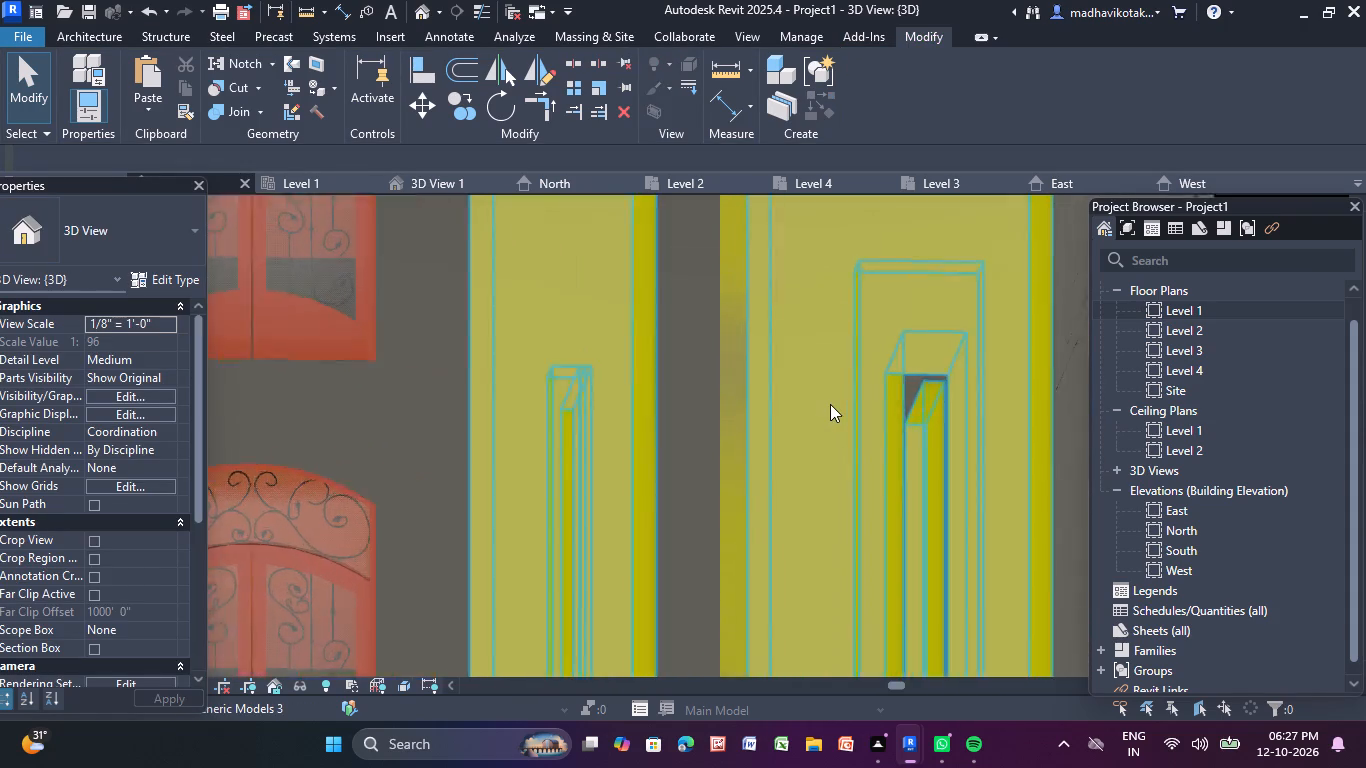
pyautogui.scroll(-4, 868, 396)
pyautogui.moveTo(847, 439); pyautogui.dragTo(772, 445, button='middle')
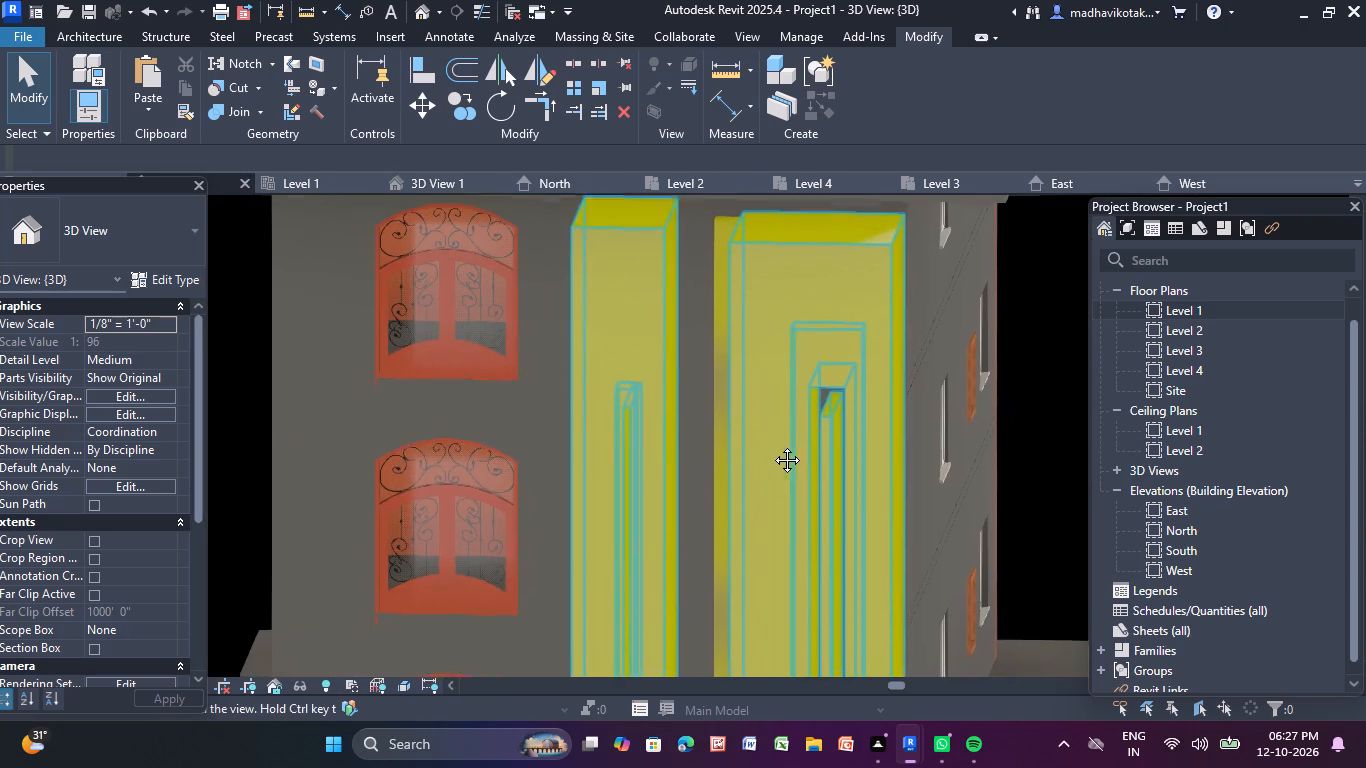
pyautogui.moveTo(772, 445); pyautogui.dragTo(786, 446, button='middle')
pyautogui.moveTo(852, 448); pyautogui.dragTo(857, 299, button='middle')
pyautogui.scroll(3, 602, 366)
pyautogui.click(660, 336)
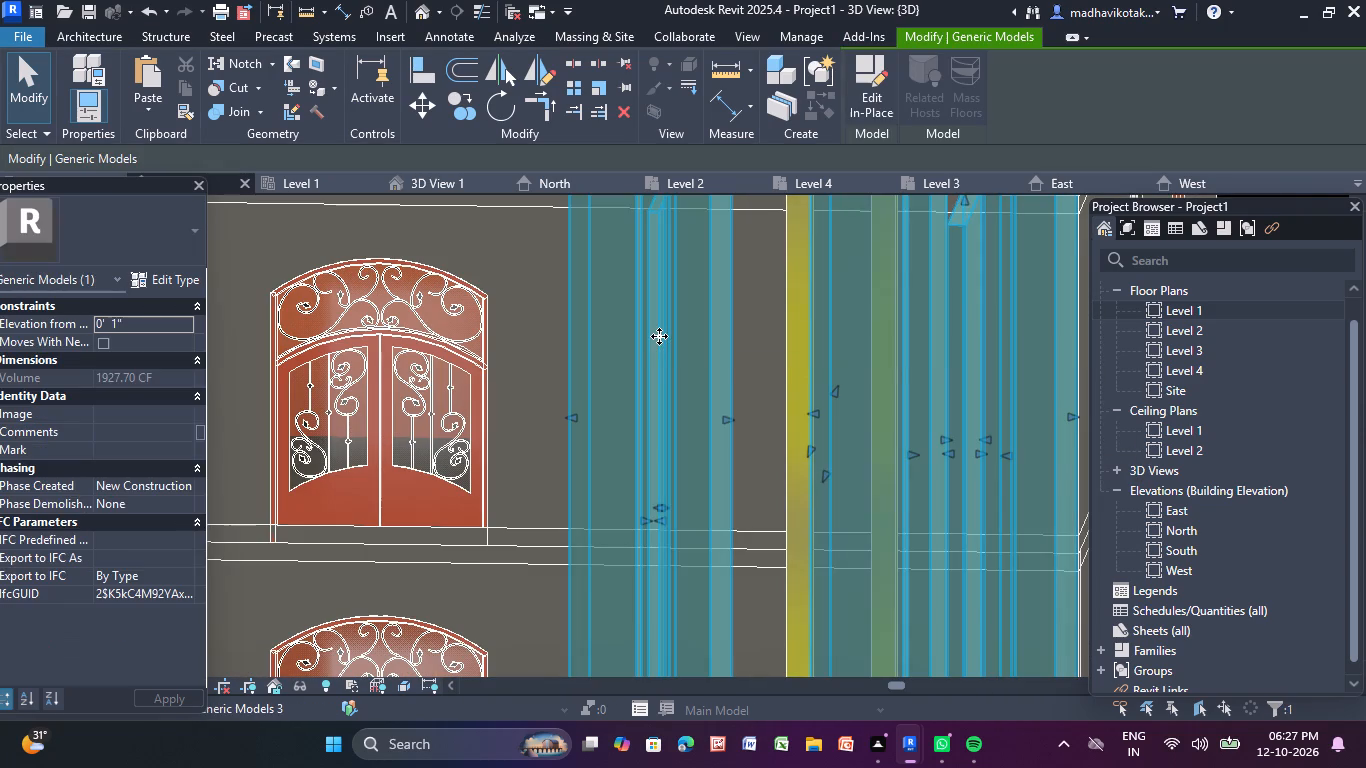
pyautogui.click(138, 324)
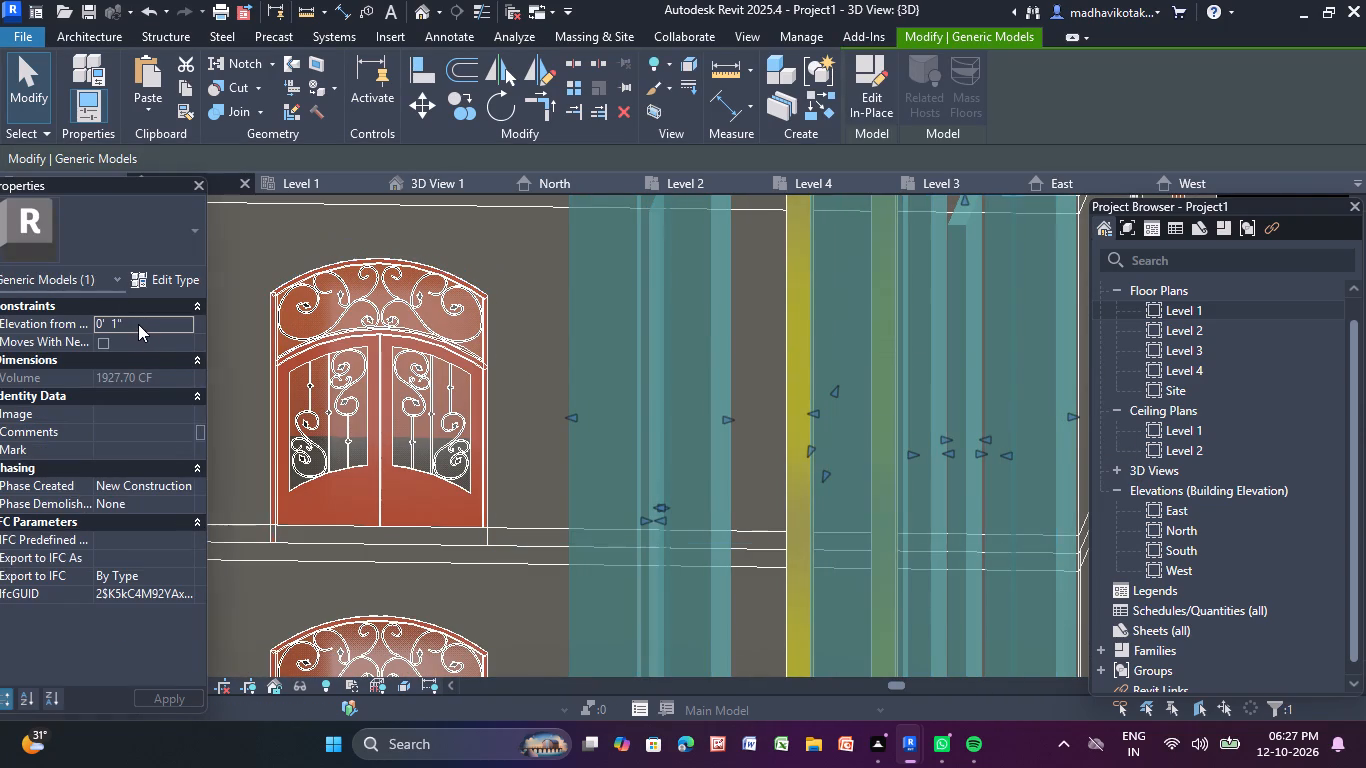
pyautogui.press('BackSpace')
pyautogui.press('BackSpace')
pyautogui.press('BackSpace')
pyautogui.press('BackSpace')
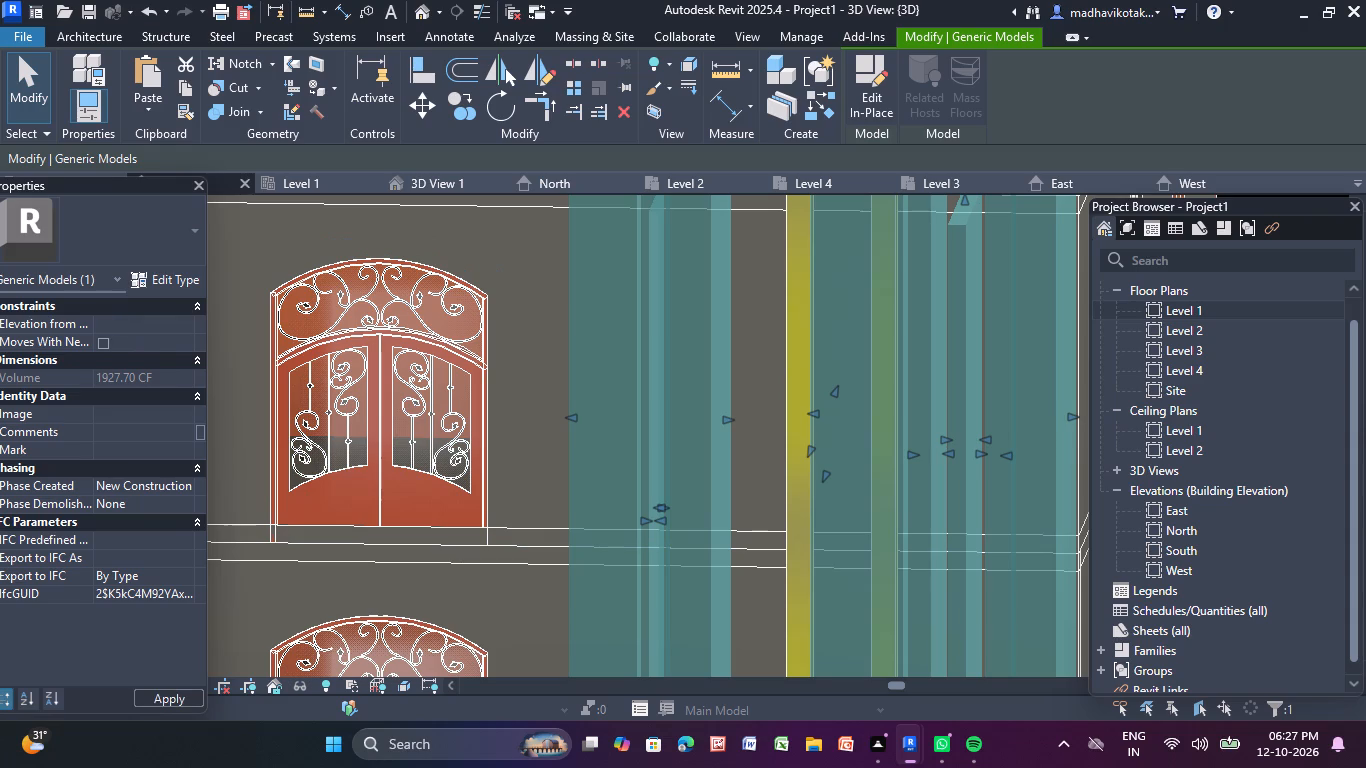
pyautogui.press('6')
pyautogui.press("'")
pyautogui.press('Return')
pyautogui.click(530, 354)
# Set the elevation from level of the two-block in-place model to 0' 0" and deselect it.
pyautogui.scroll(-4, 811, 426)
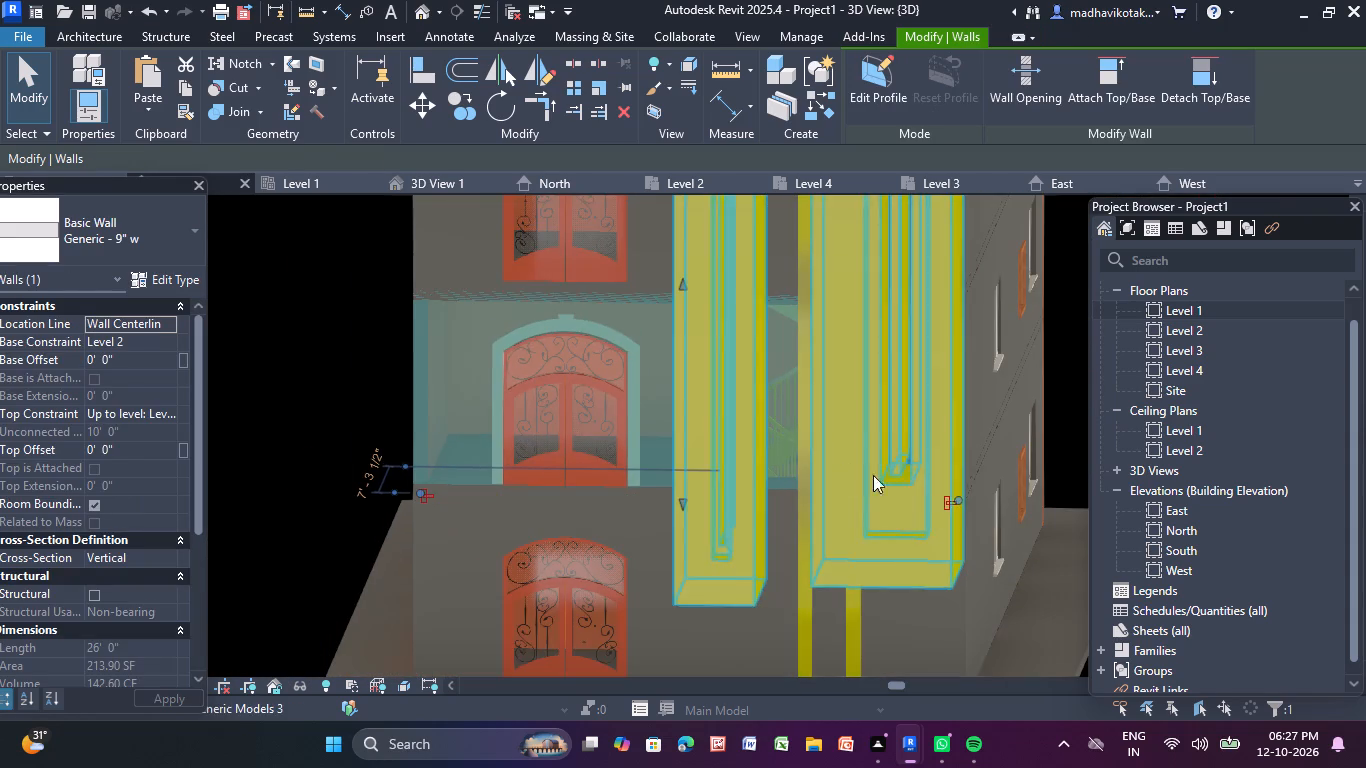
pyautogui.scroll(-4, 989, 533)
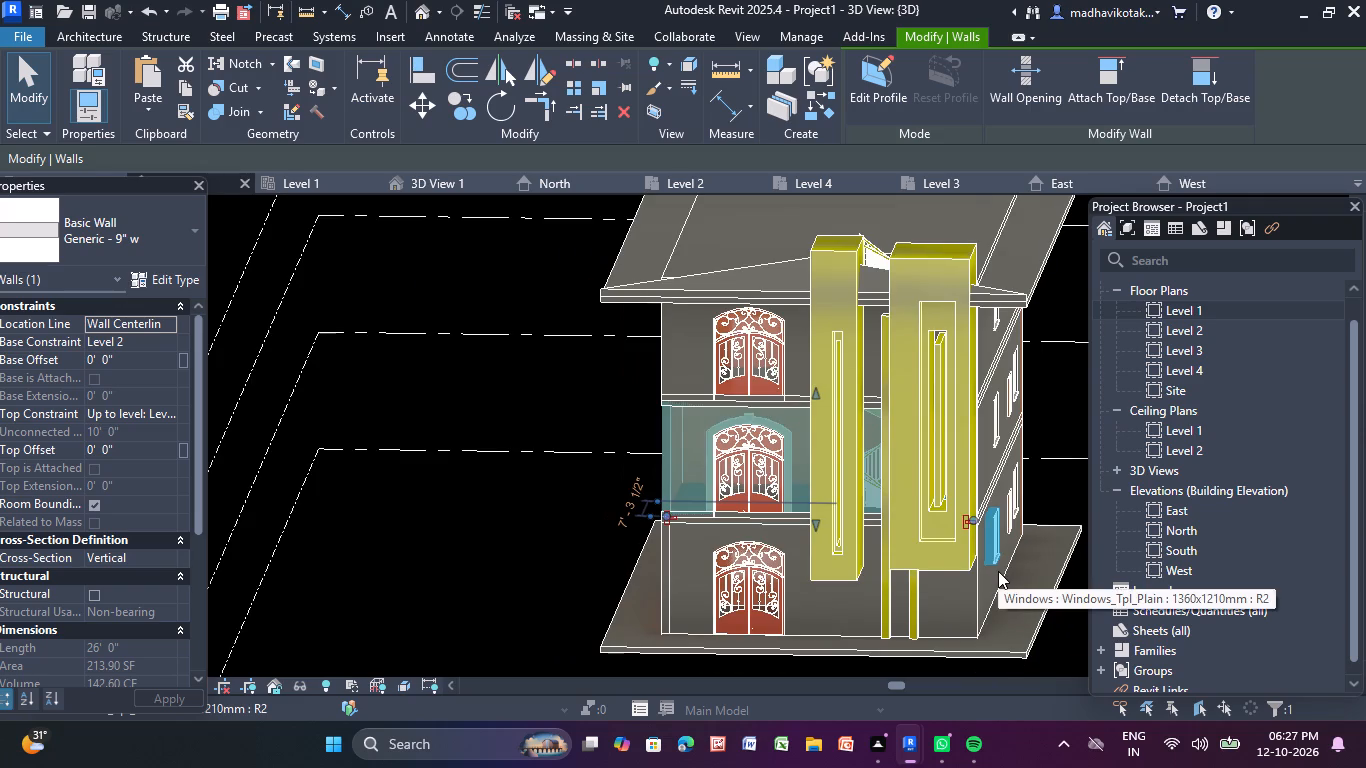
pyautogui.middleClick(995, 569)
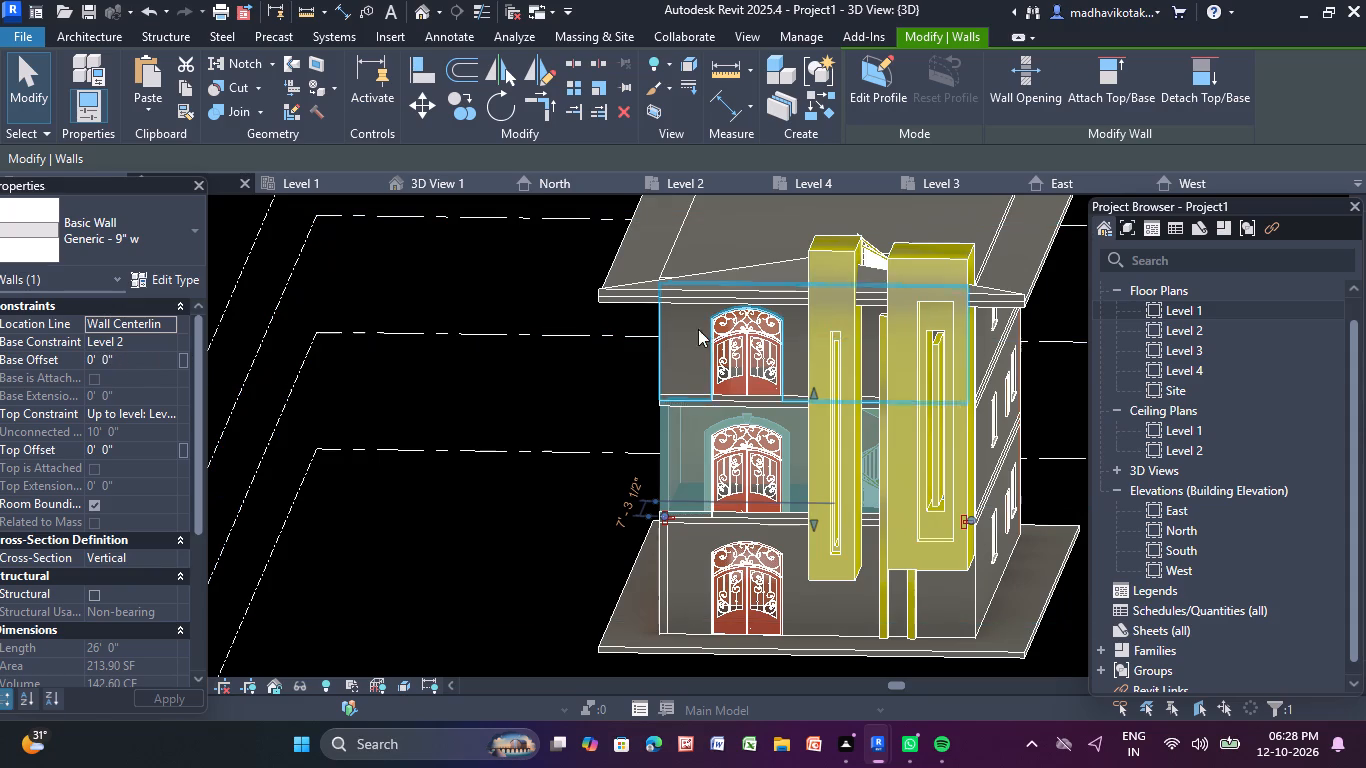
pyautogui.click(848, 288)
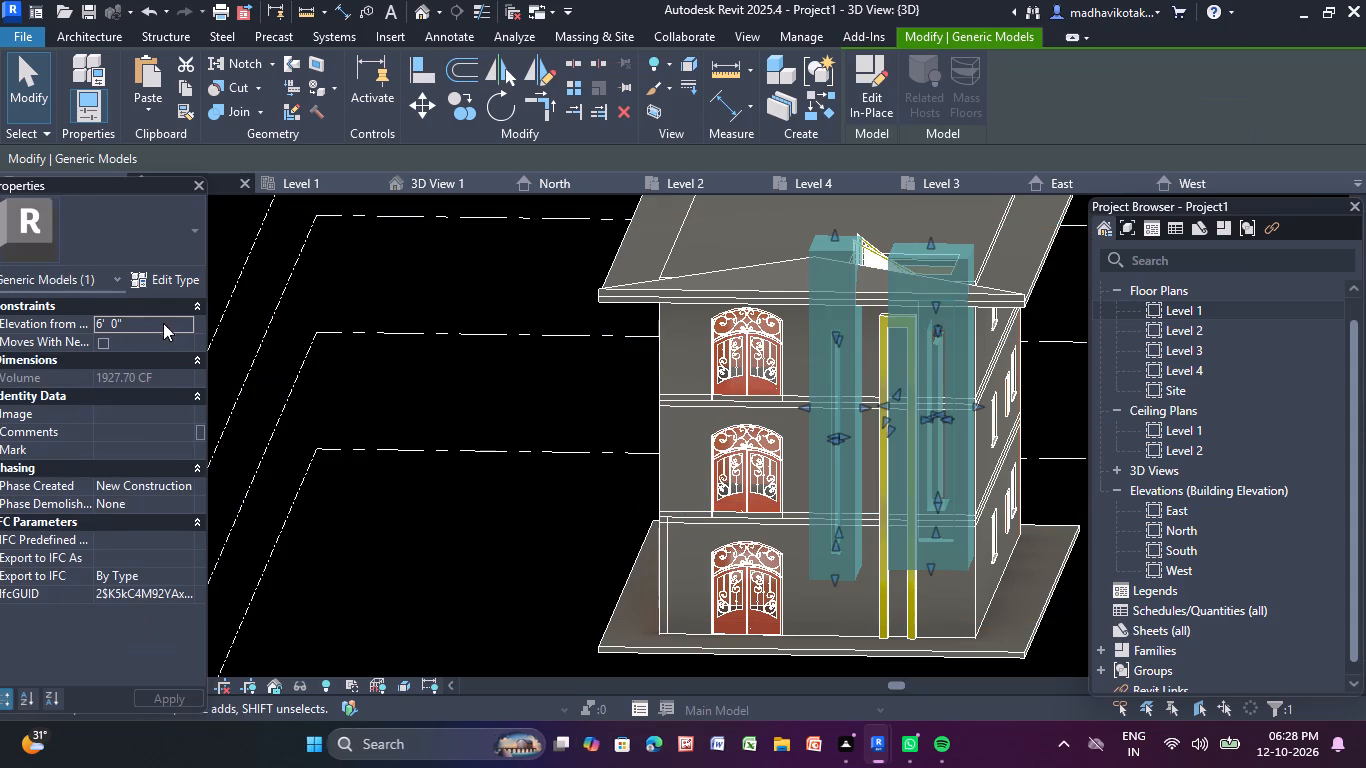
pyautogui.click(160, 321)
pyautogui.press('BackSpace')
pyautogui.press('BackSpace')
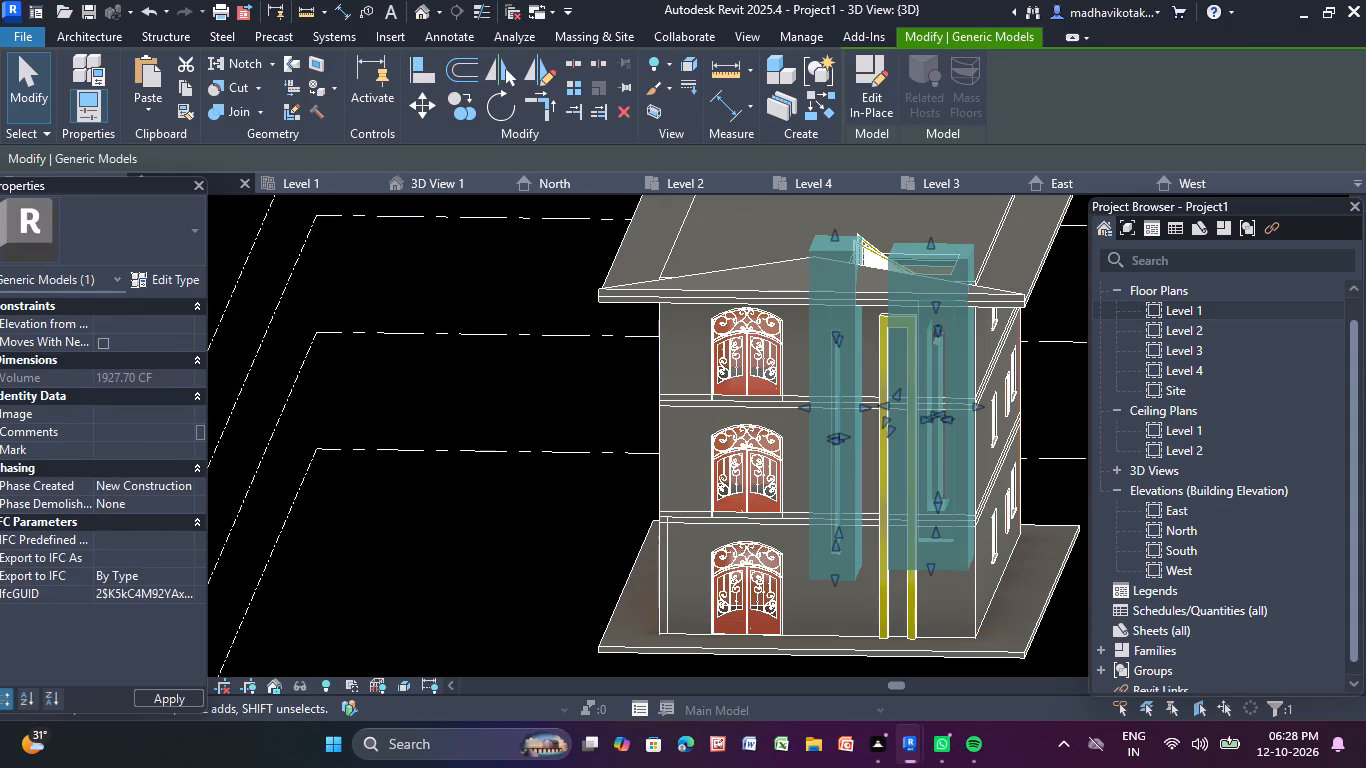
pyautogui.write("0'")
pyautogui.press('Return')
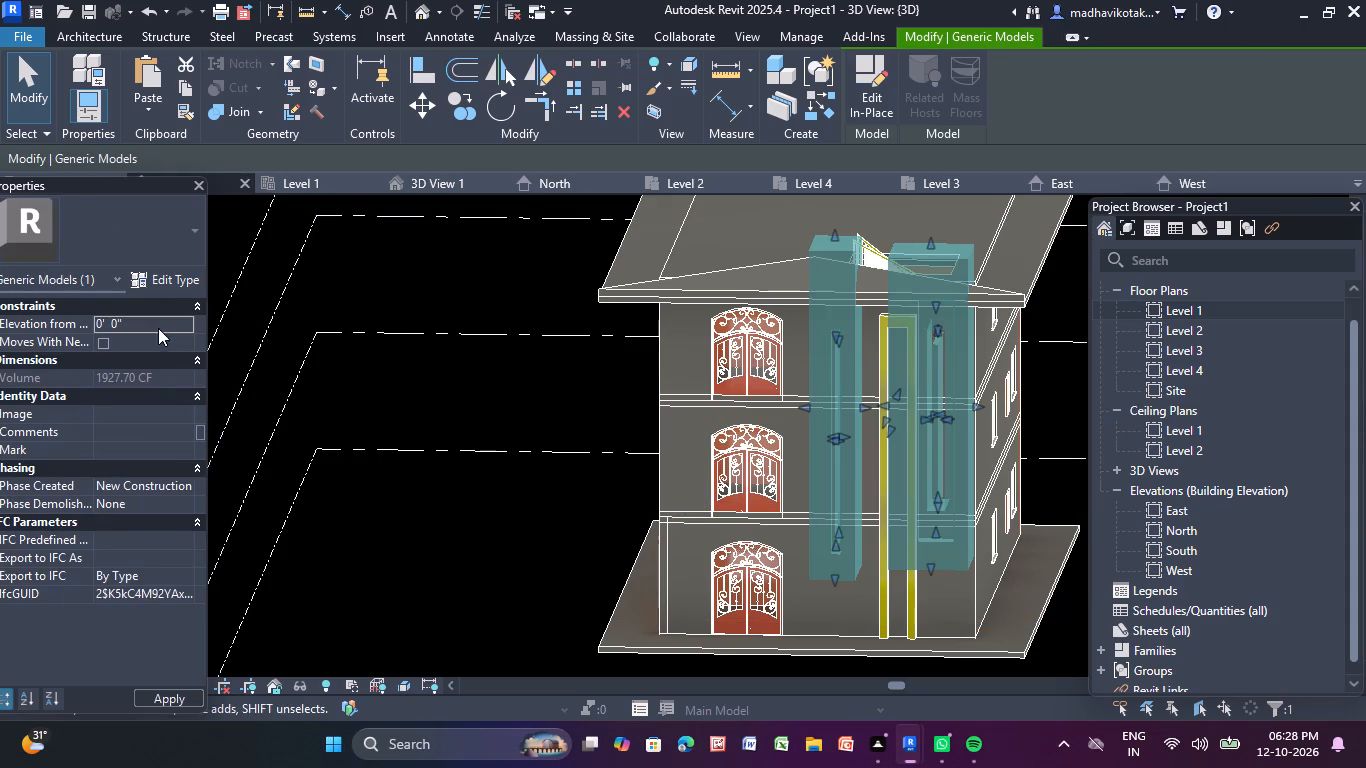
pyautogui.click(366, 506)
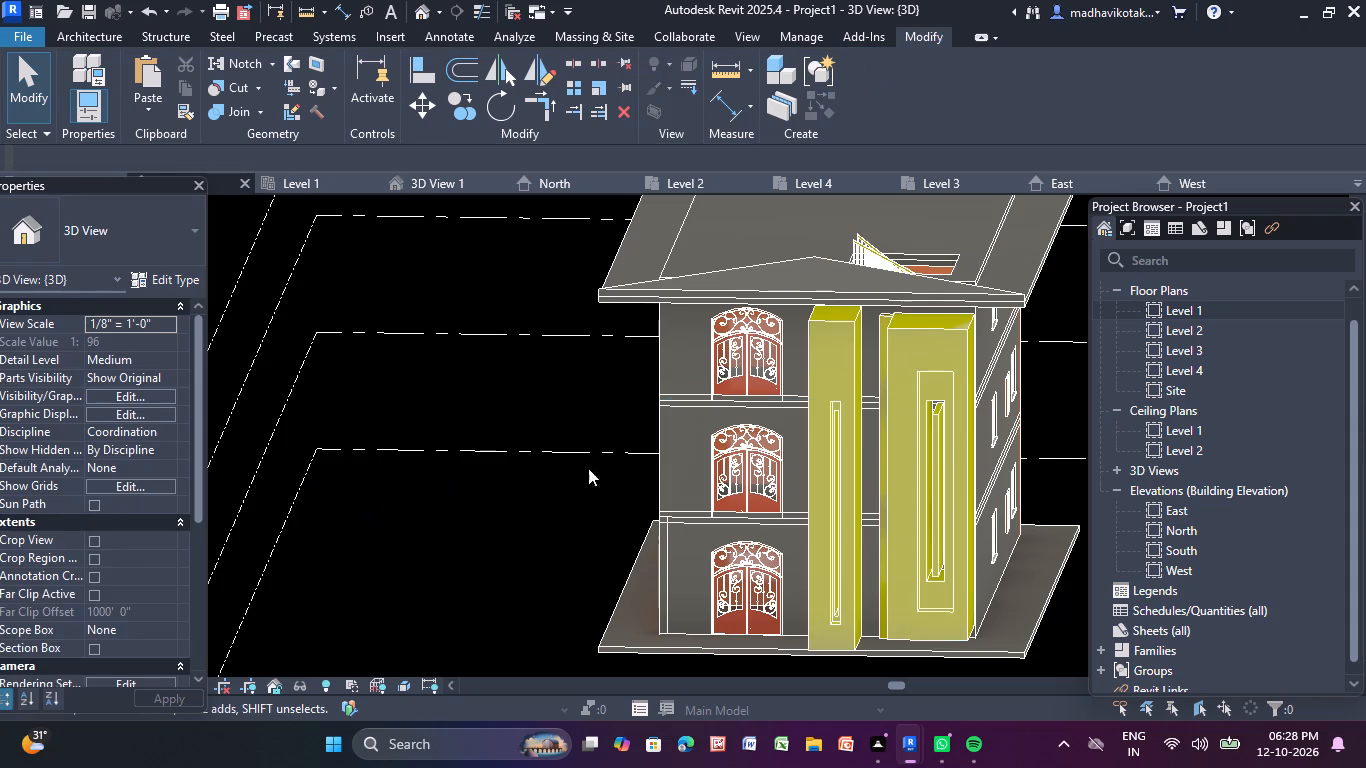
# Reduce the depth of the wider outer recess void until it no longer cuts the front faces of the two blocks.
pyautogui.click(892, 424)
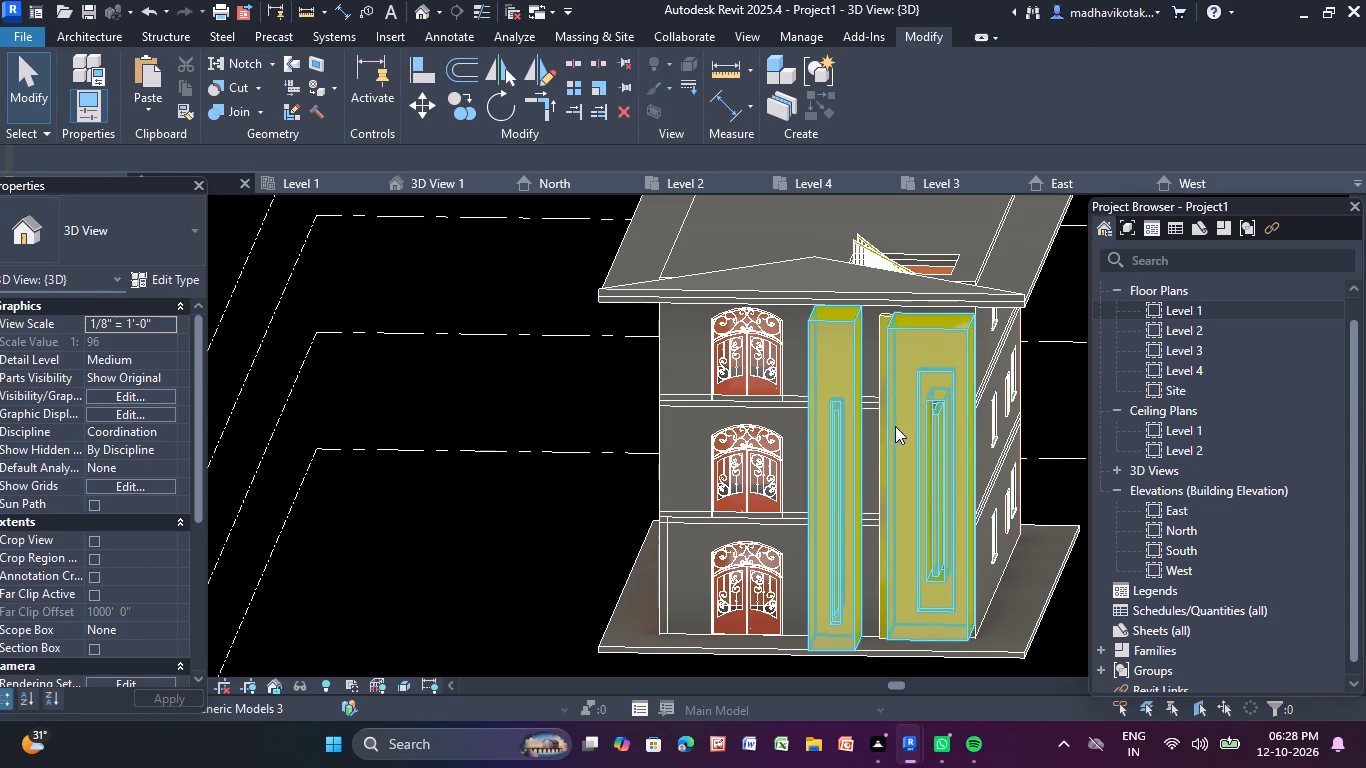
pyautogui.scroll(6, 899, 447)
pyautogui.moveTo(903, 534); pyautogui.dragTo(721, 383, button='middle')
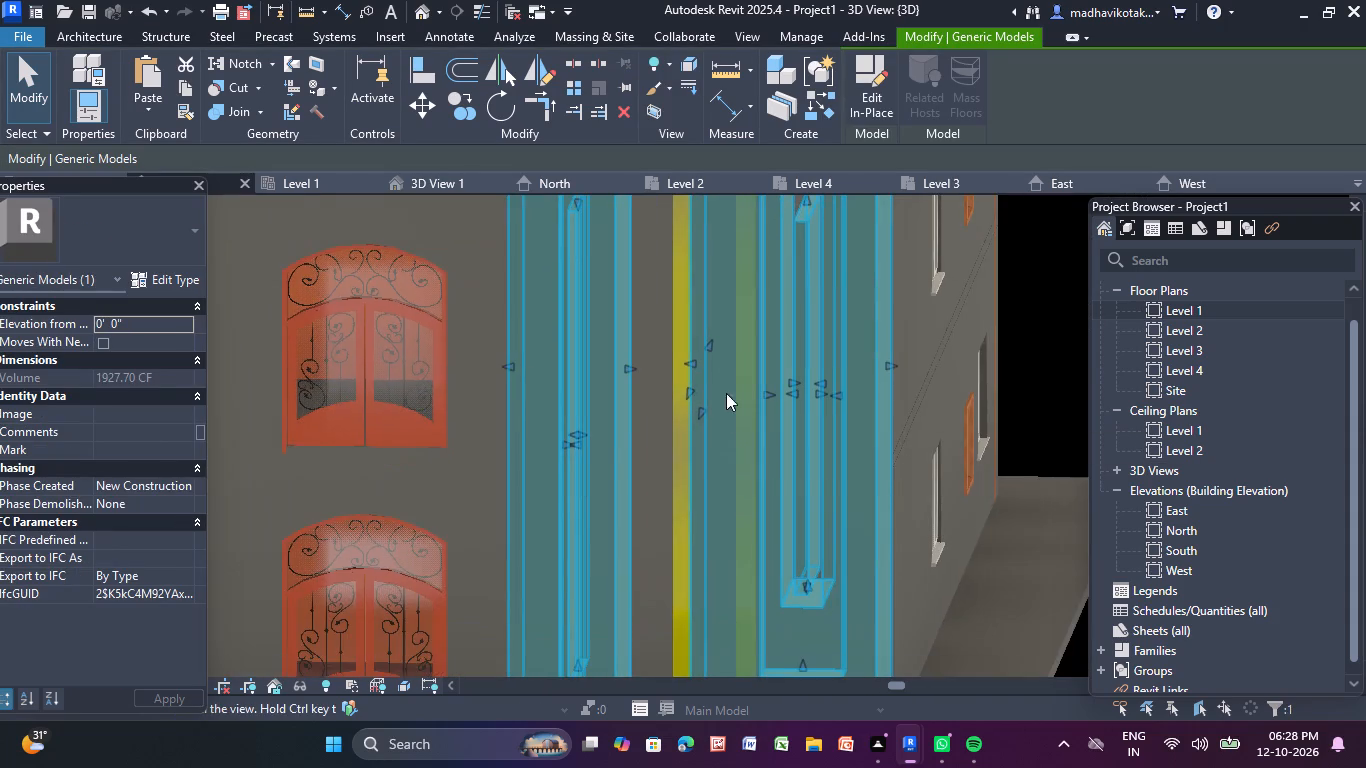
pyautogui.moveTo(702, 412); pyautogui.dragTo(826, 456)
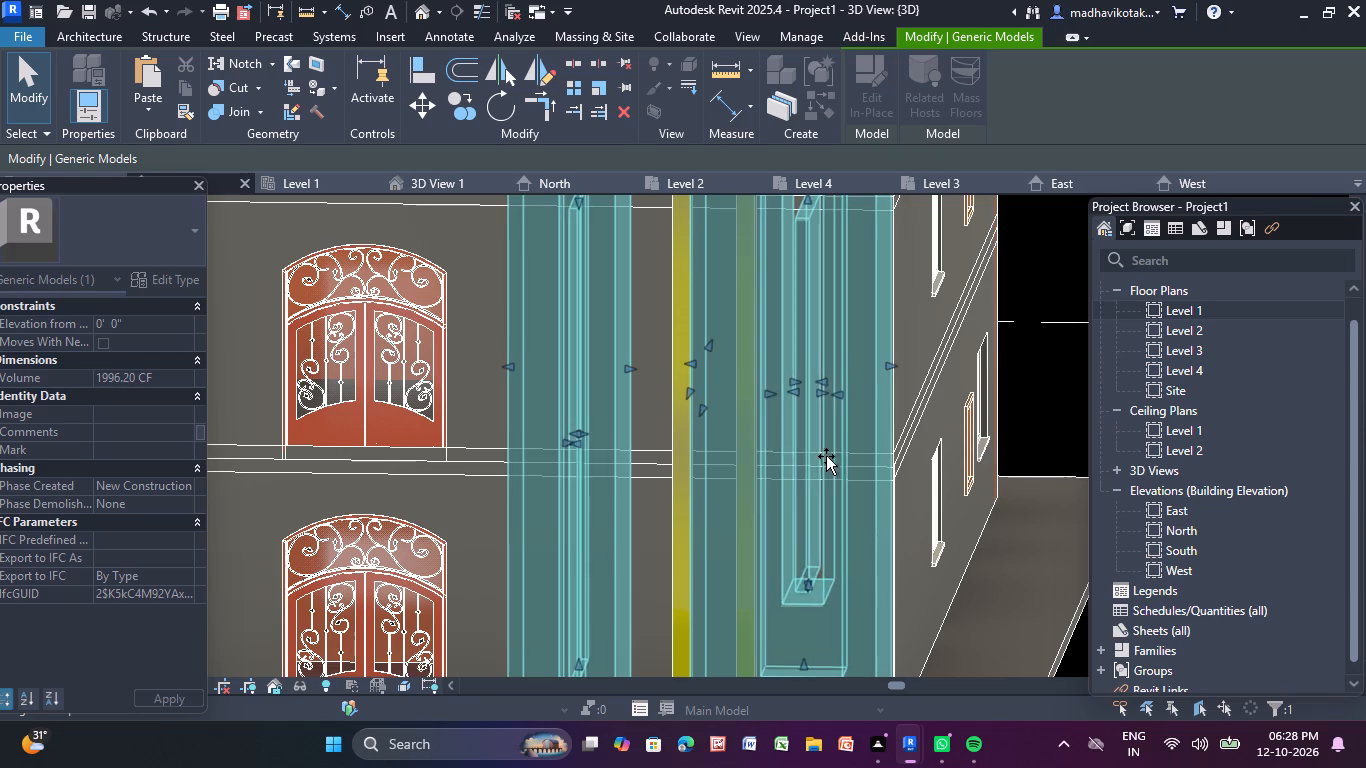
pyautogui.moveTo(826, 456); pyautogui.dragTo(785, 458)
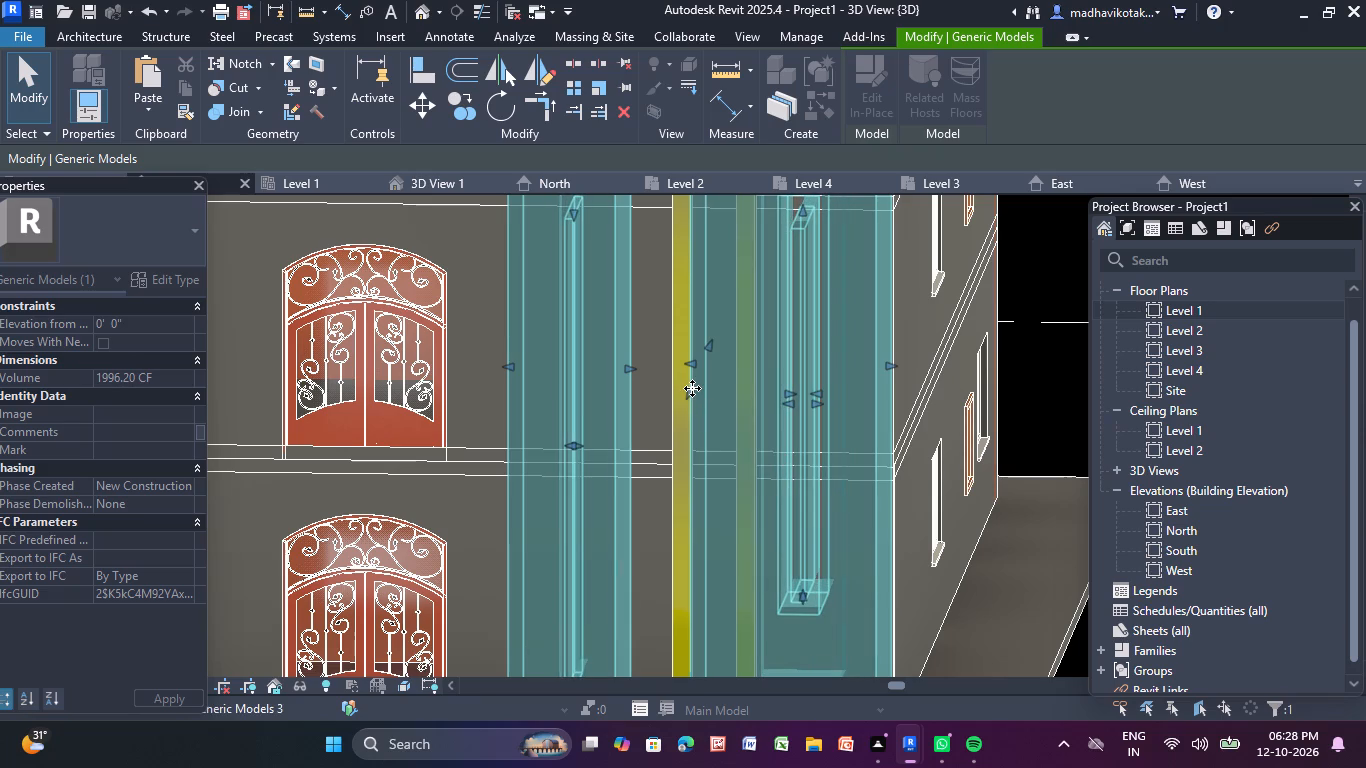
# Extend the extrusion depth of the two solid blocks with their shape handle.
pyautogui.scroll(3, 678, 377)
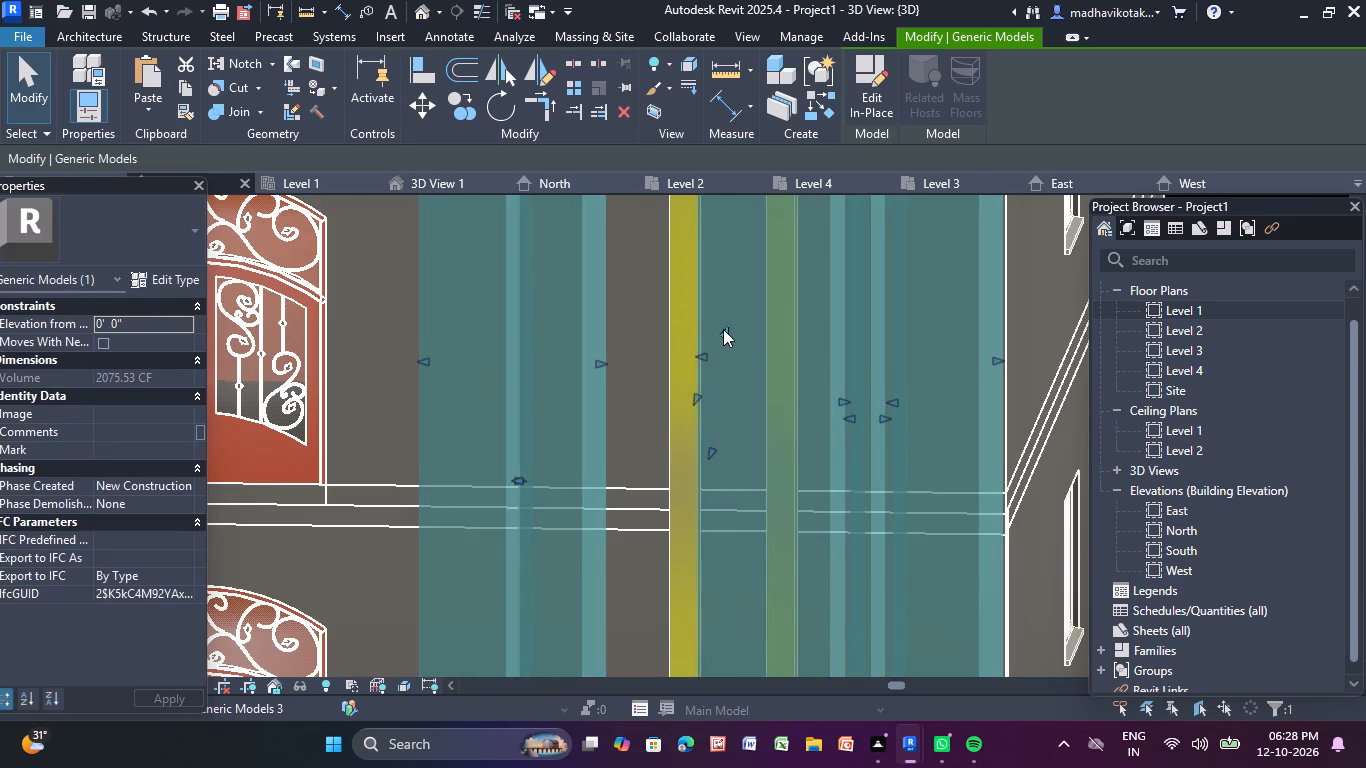
pyautogui.moveTo(723, 329); pyautogui.dragTo(858, 401)
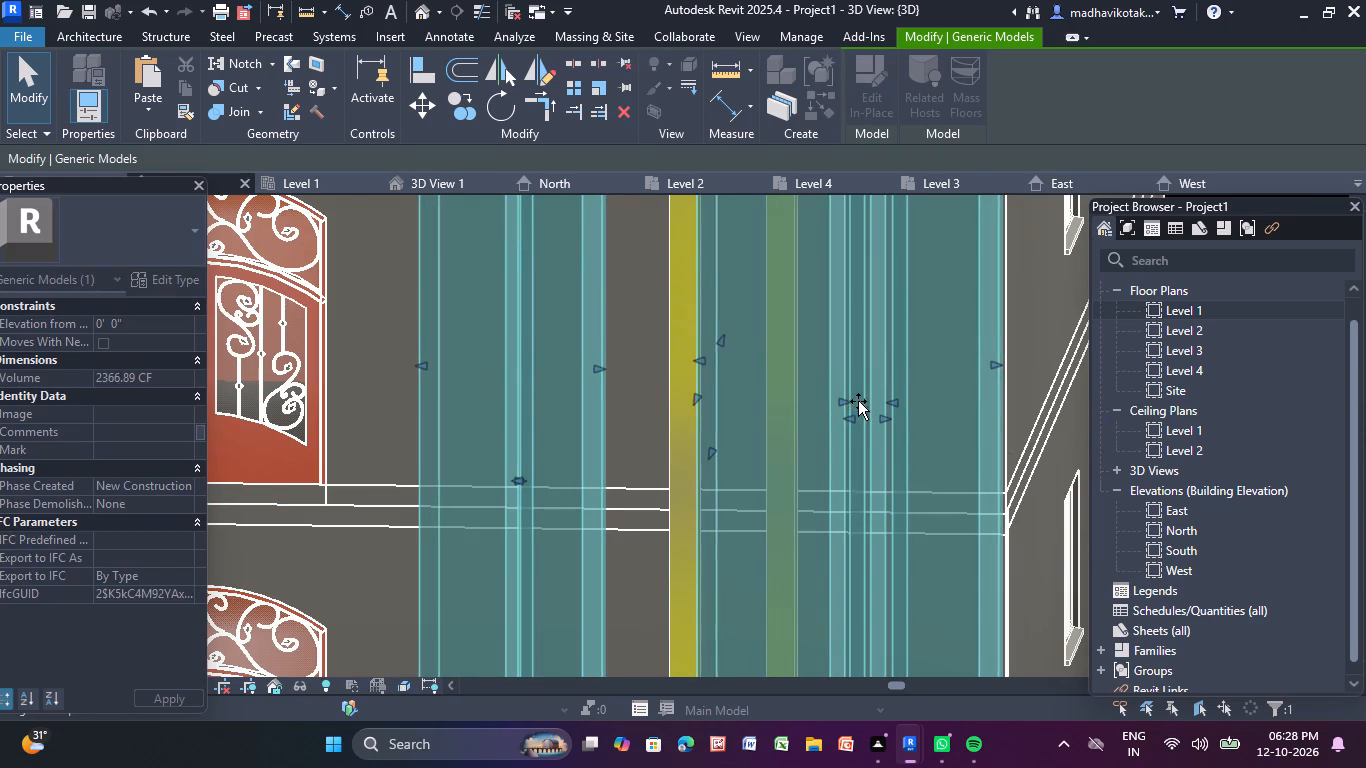
pyautogui.moveTo(858, 401); pyautogui.dragTo(863, 393)
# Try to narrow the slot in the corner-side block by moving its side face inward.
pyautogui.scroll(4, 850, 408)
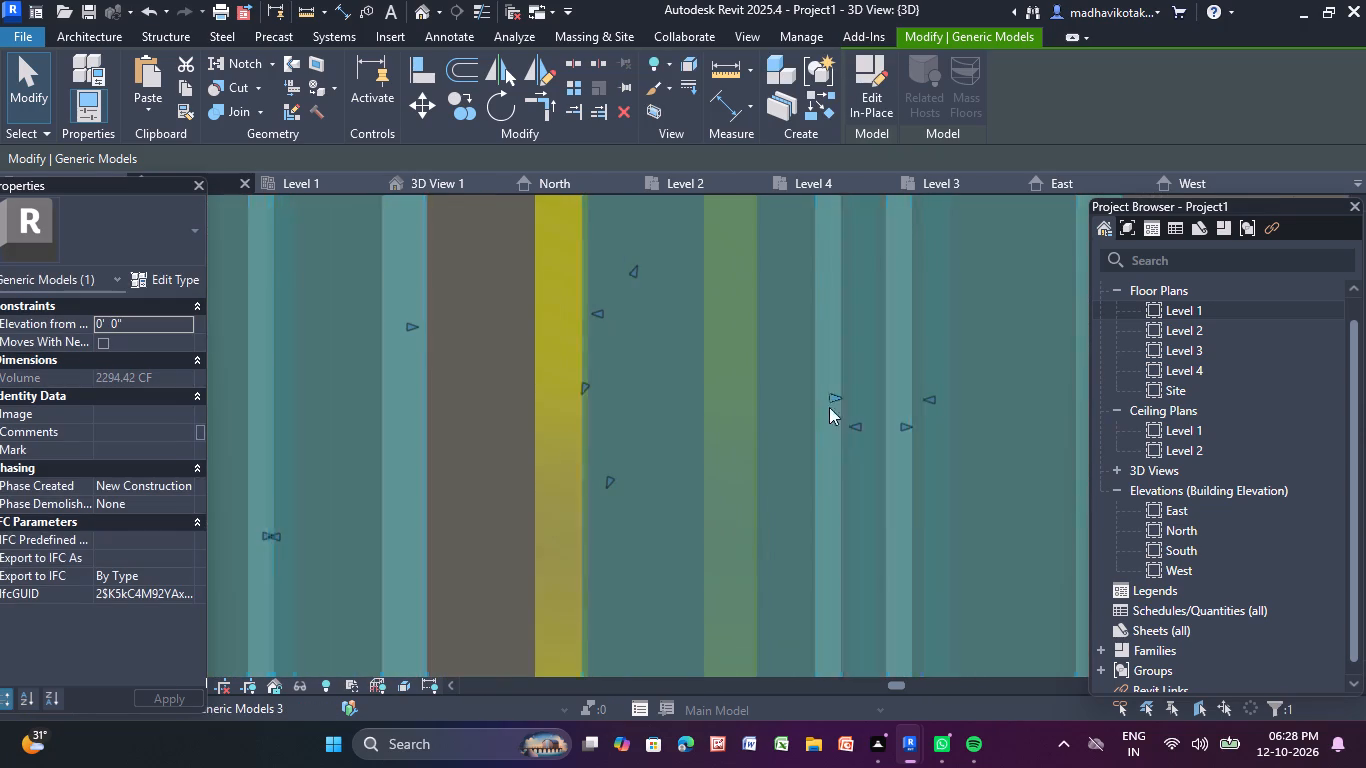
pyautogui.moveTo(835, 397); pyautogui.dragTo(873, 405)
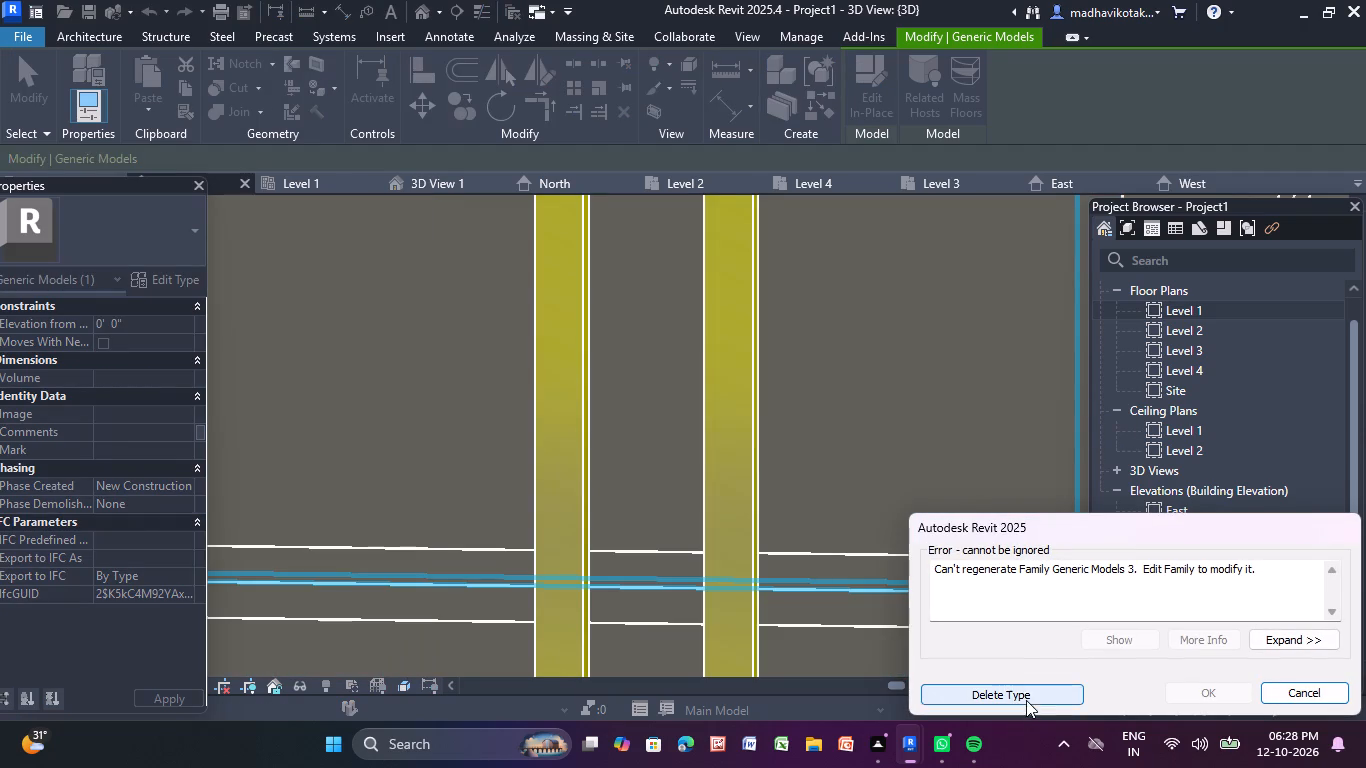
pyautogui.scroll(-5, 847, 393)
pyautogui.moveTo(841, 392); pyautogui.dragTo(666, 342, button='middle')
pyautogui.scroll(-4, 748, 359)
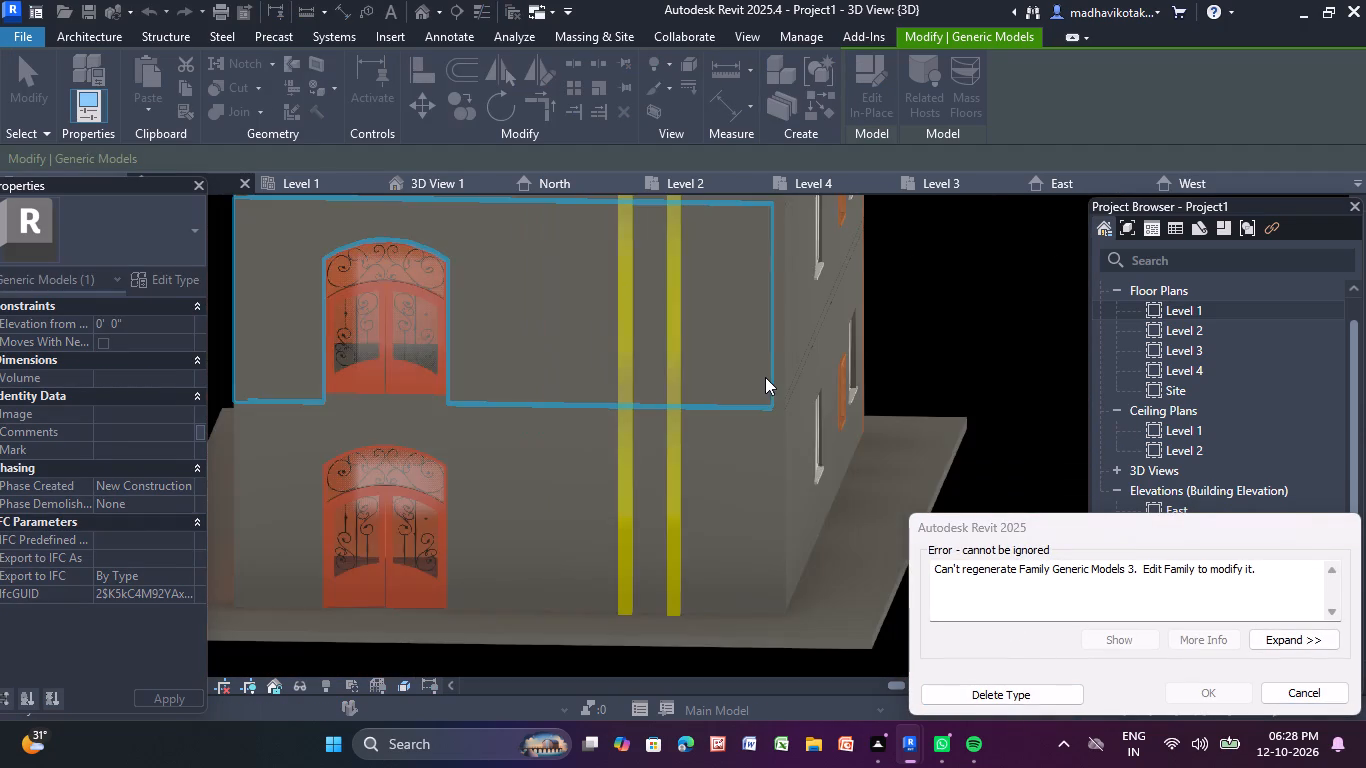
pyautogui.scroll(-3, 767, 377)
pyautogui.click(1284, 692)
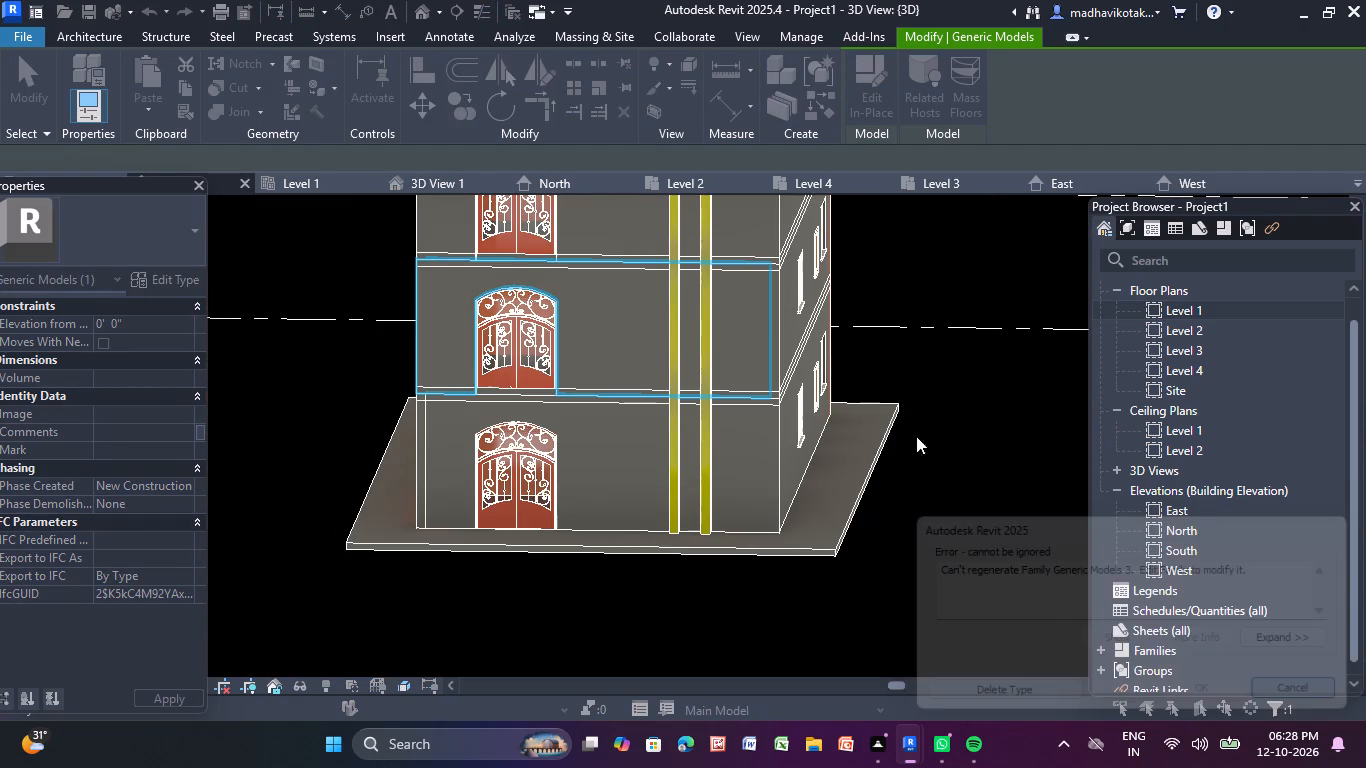
# Examine the two reshaped blocks and their slots up close and from the opposite corner of the building.
pyautogui.scroll(-3, 888, 337)
pyautogui.moveTo(911, 346); pyautogui.dragTo(853, 492, button='middle')
pyautogui.scroll(-9, 853, 484)
pyautogui.moveTo(818, 454); pyautogui.dragTo(755, 354, button='middle')
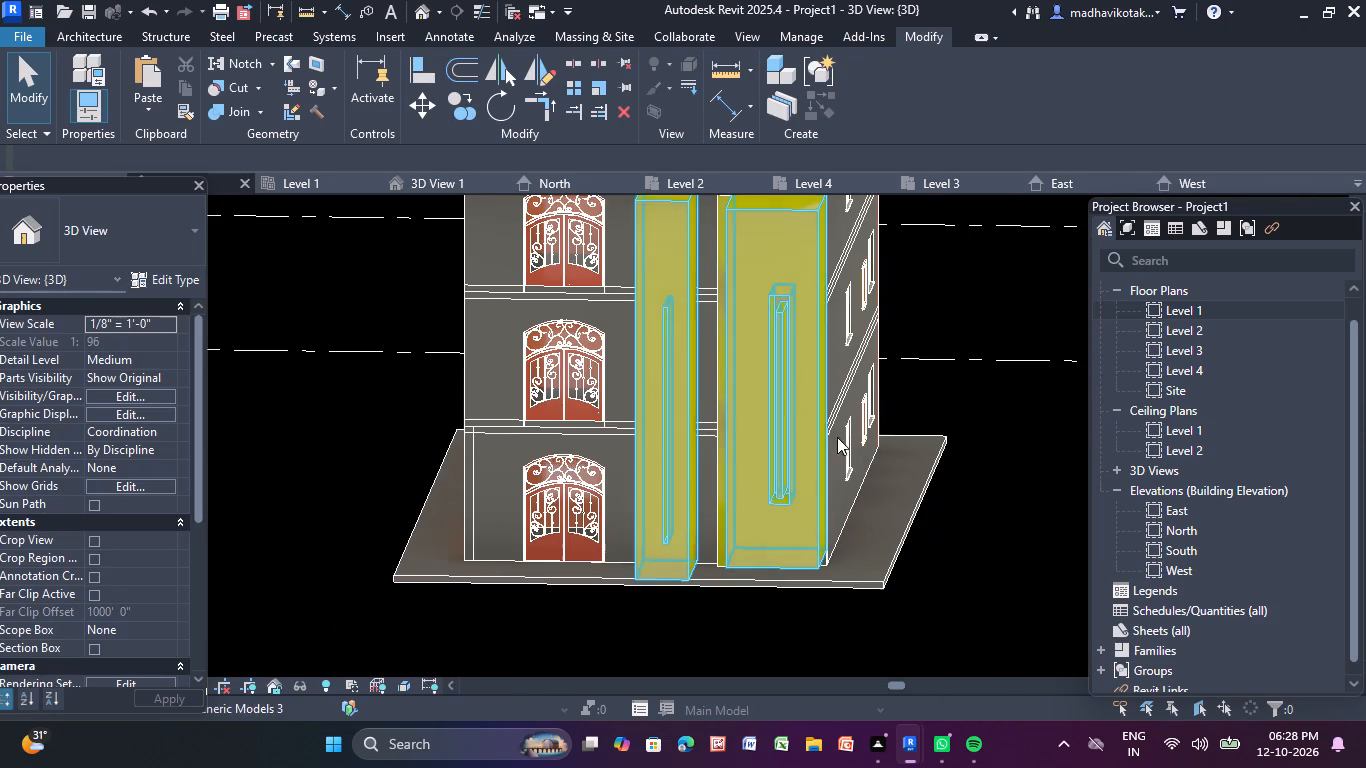
pyautogui.press('Escape')
pyautogui.scroll(5, 786, 361)
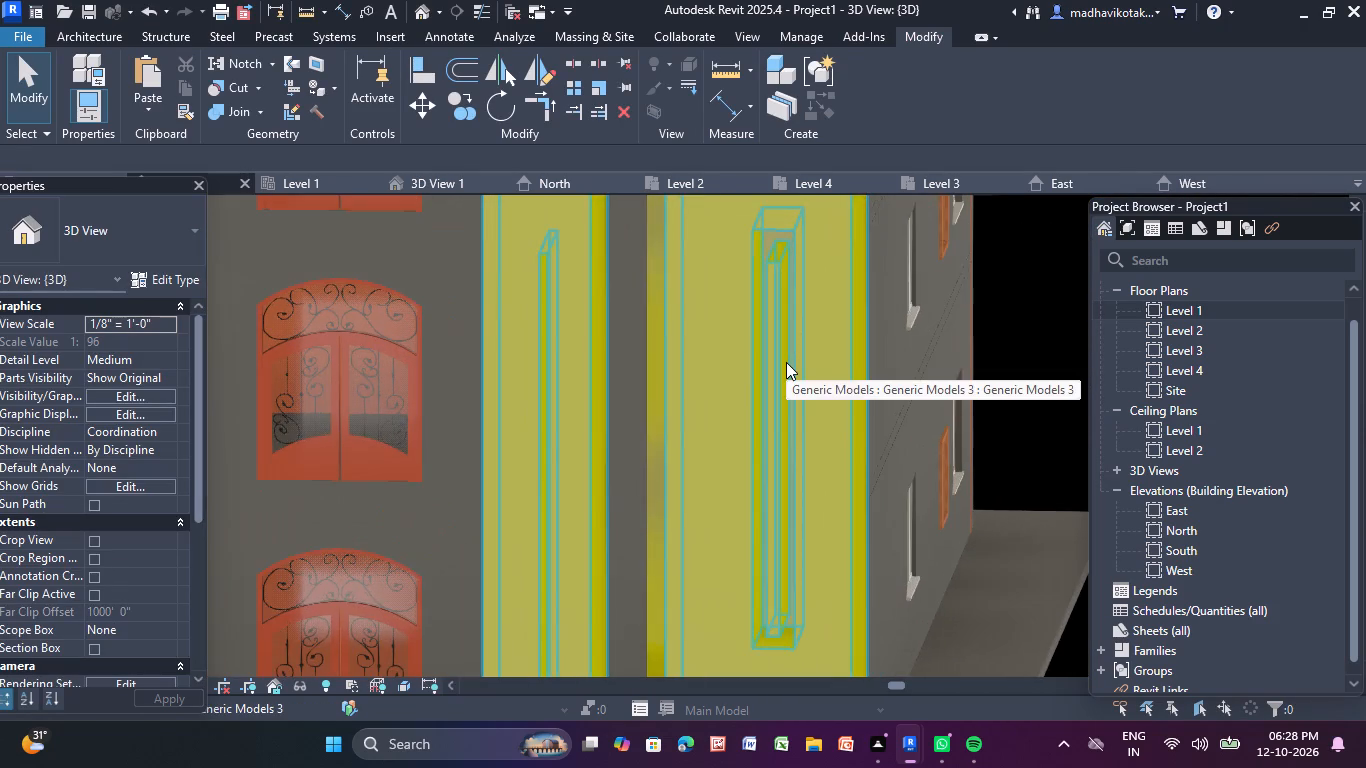
pyautogui.scroll(-6, 786, 362)
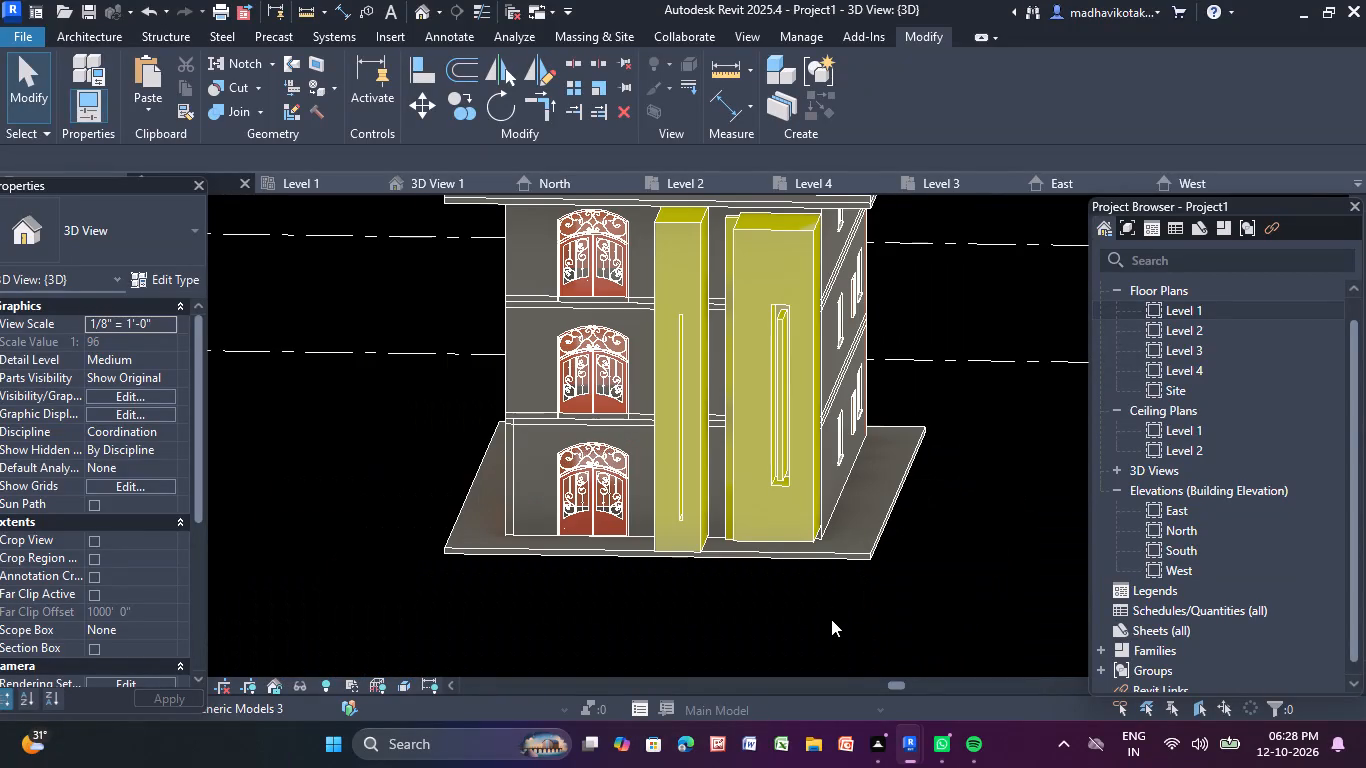
pyautogui.keyDown('shift'); pyautogui.moveTo(830, 617); pyautogui.dragTo(891, 620, button='middle'); pyautogui.keyUp('shift')
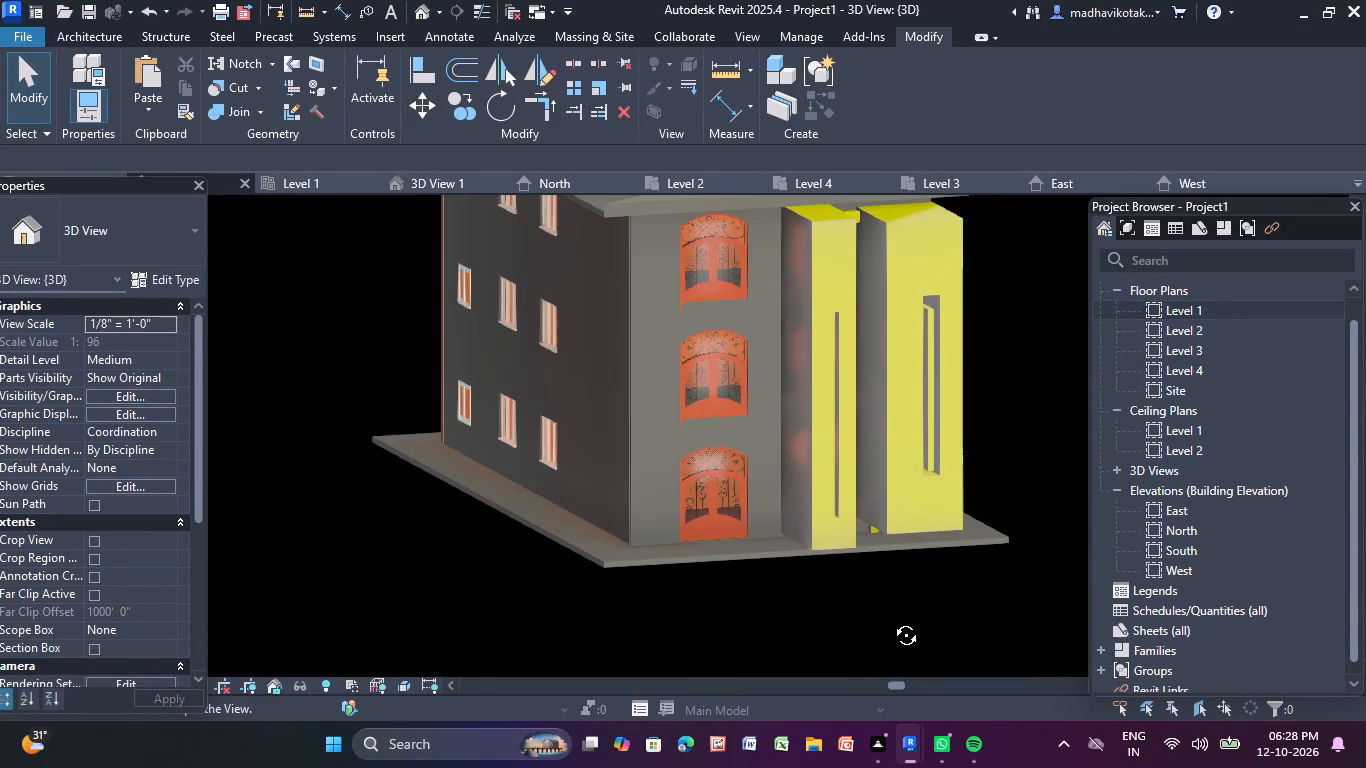
pyautogui.keyDown('shift'); pyautogui.moveTo(891, 620); pyautogui.dragTo(901, 671, button='middle'); pyautogui.keyUp('shift')
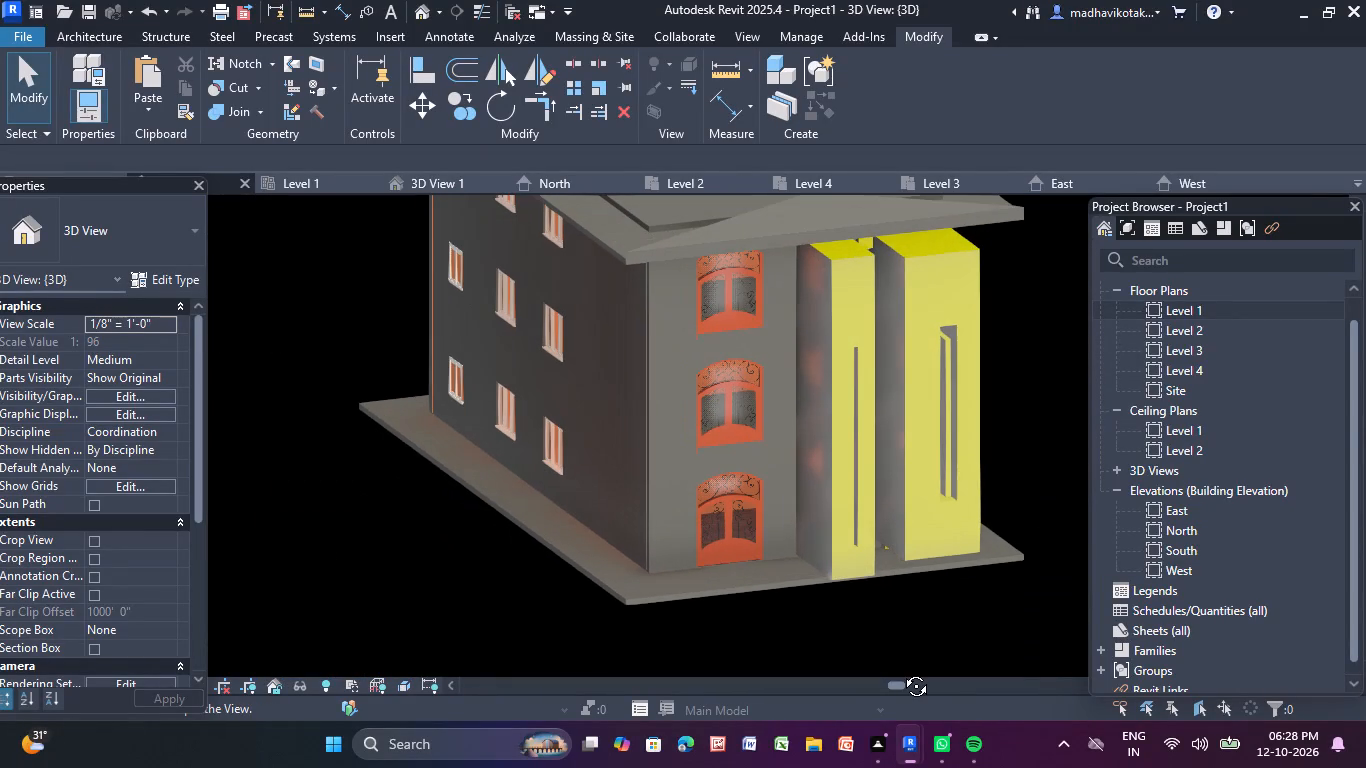
pyautogui.keyDown('shift'); pyautogui.moveTo(901, 671); pyautogui.dragTo(926, 653, button='middle'); pyautogui.keyUp('shift')
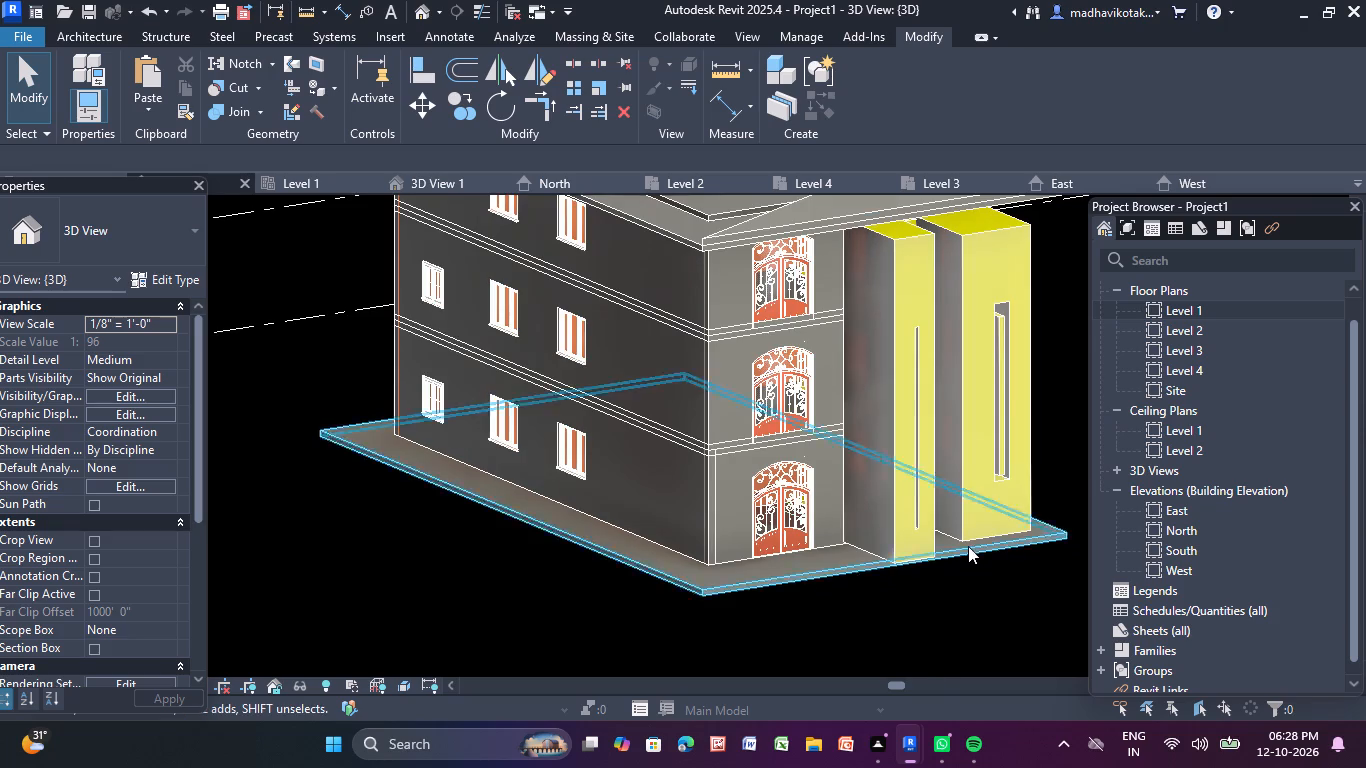
# Examine the two slotted blocks and the whole building from both corners of the door-end wall.
pyautogui.scroll(2, 907, 535)
pyautogui.scroll(-2, 819, 580)
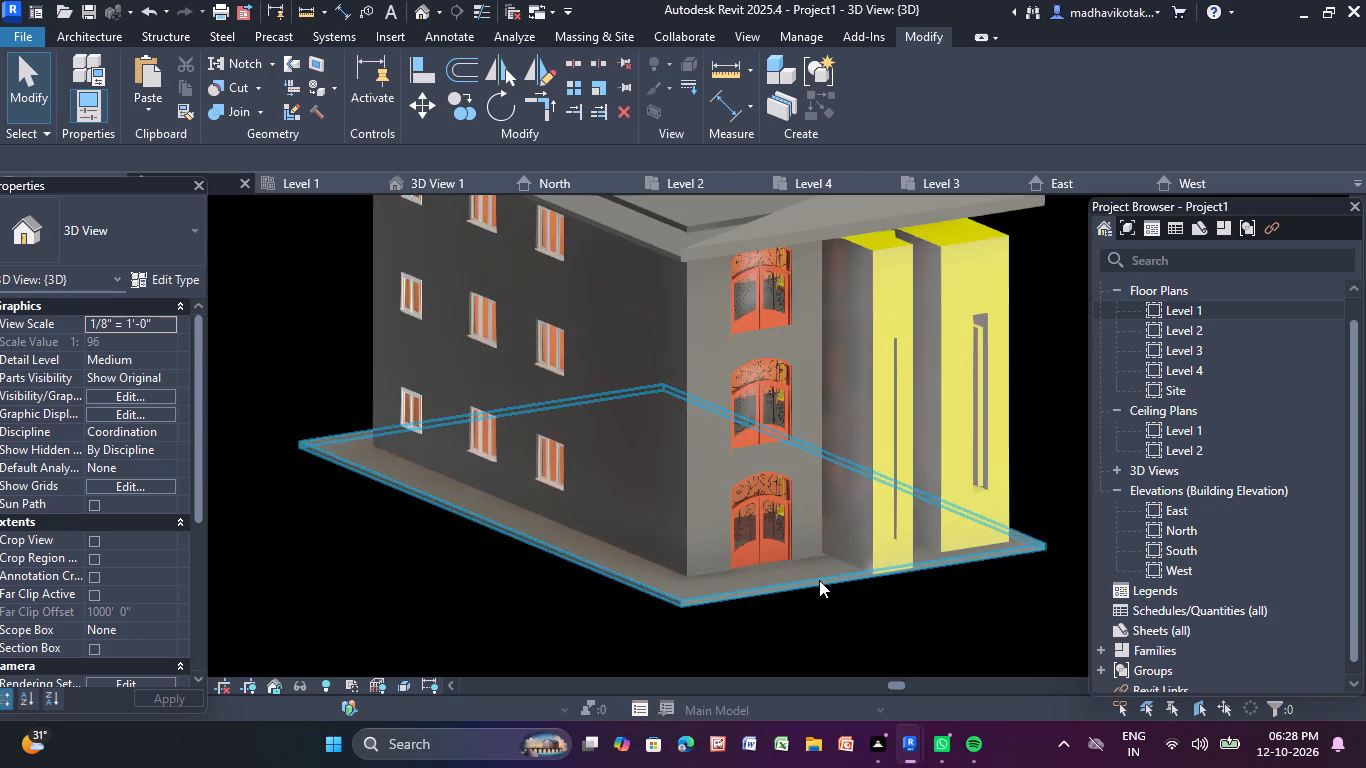
pyautogui.scroll(-2, 819, 580)
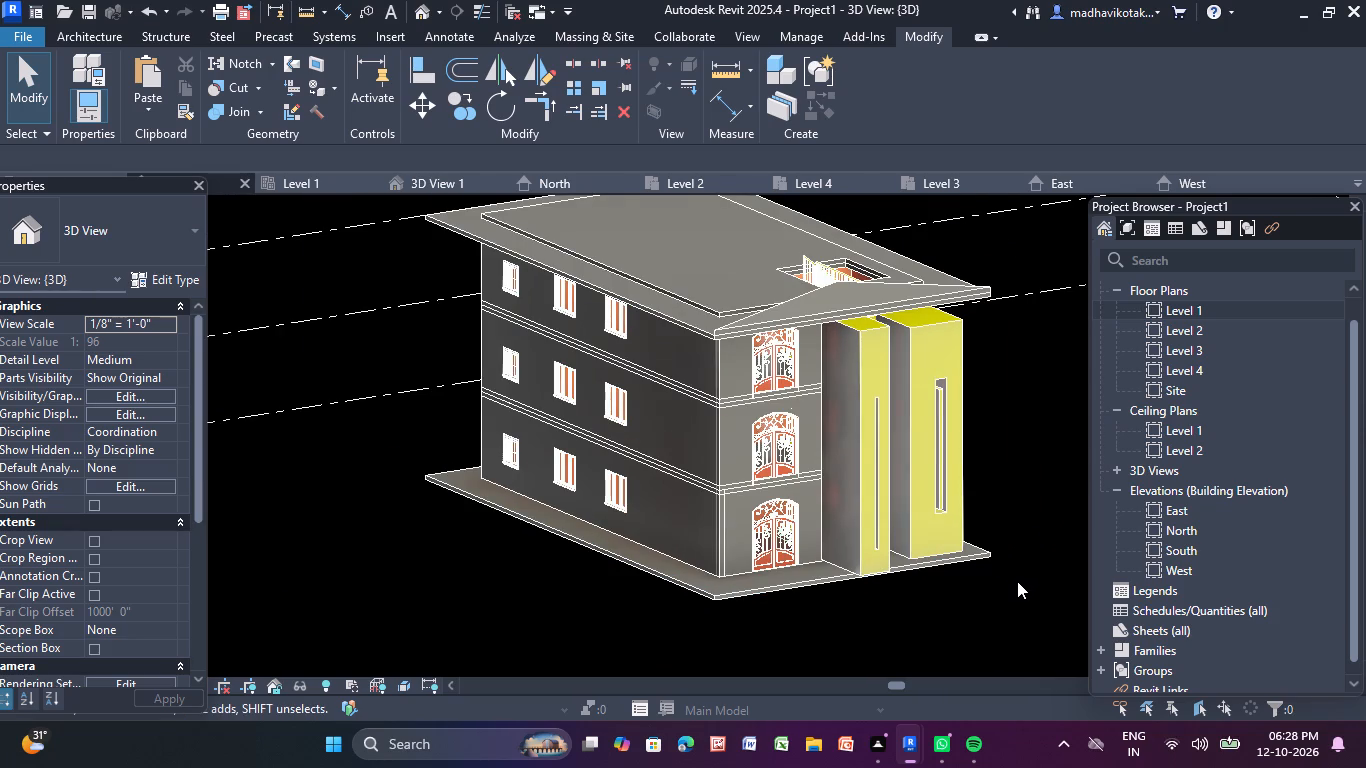
pyautogui.moveTo(1017, 578); pyautogui.dragTo(986, 584, button='middle')
pyautogui.scroll(-1, 1017, 578)
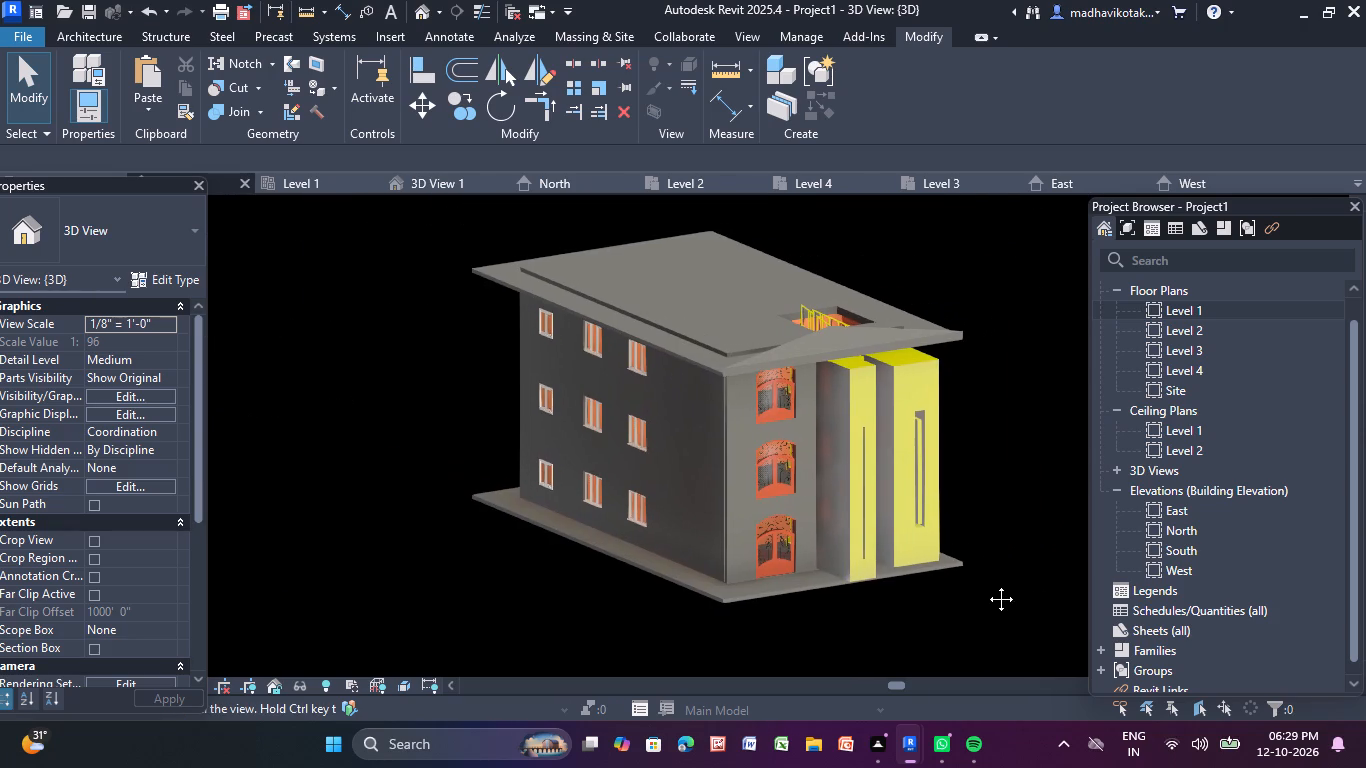
pyautogui.moveTo(986, 584); pyautogui.dragTo(904, 587, button='middle')
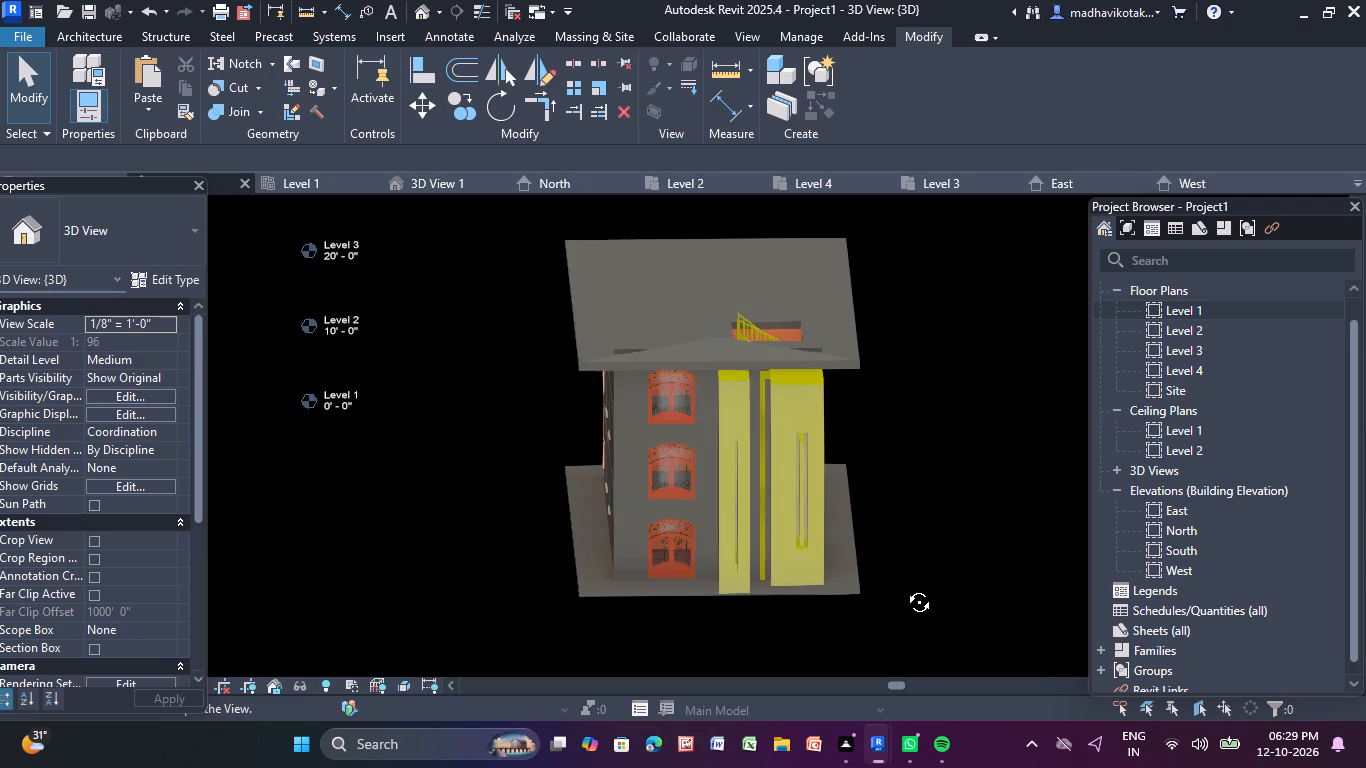
pyautogui.moveTo(904, 587); pyautogui.dragTo(903, 584, button='middle')
pyautogui.keyDown('shift'); pyautogui.moveTo(882, 423); pyautogui.dragTo(838, 440, button='middle'); pyautogui.keyUp('shift')
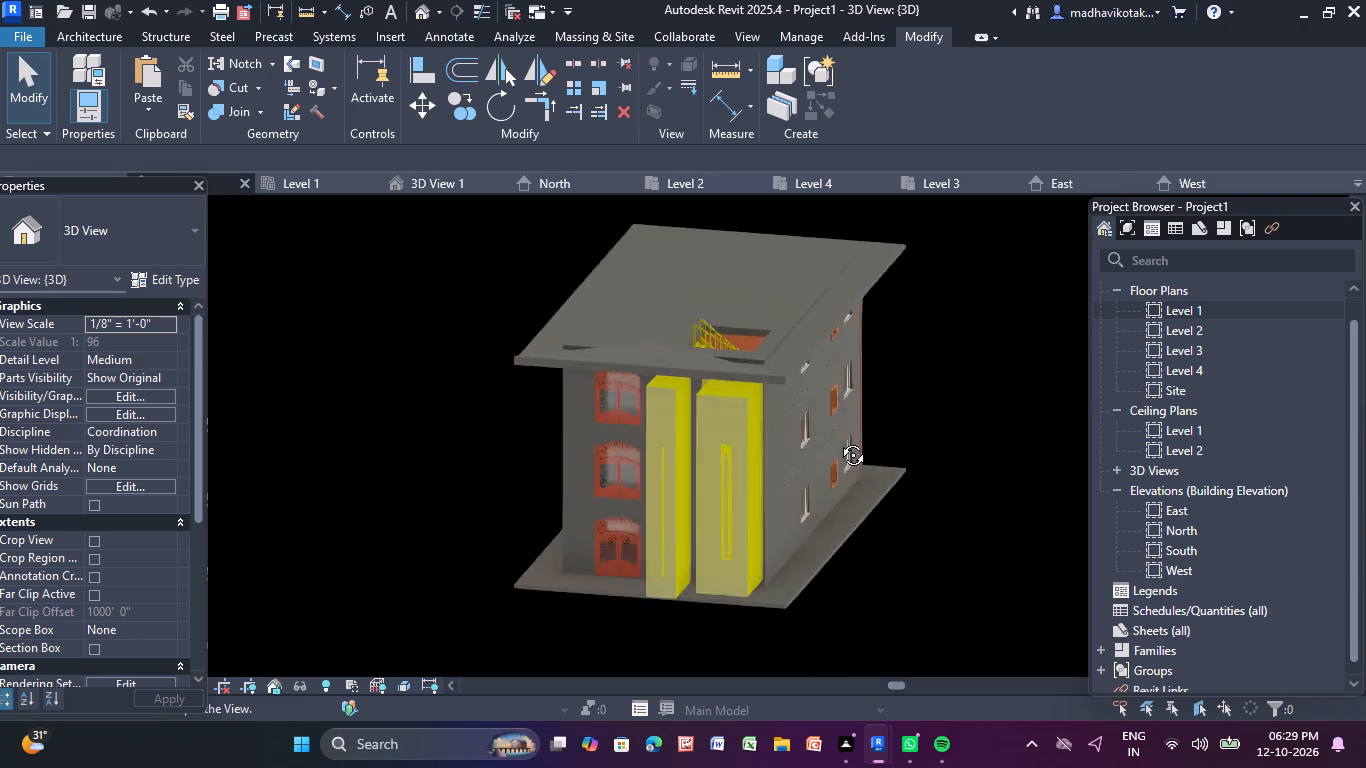
pyautogui.keyDown('shift'); pyautogui.moveTo(838, 440); pyautogui.dragTo(830, 458, button='middle'); pyautogui.keyUp('shift')
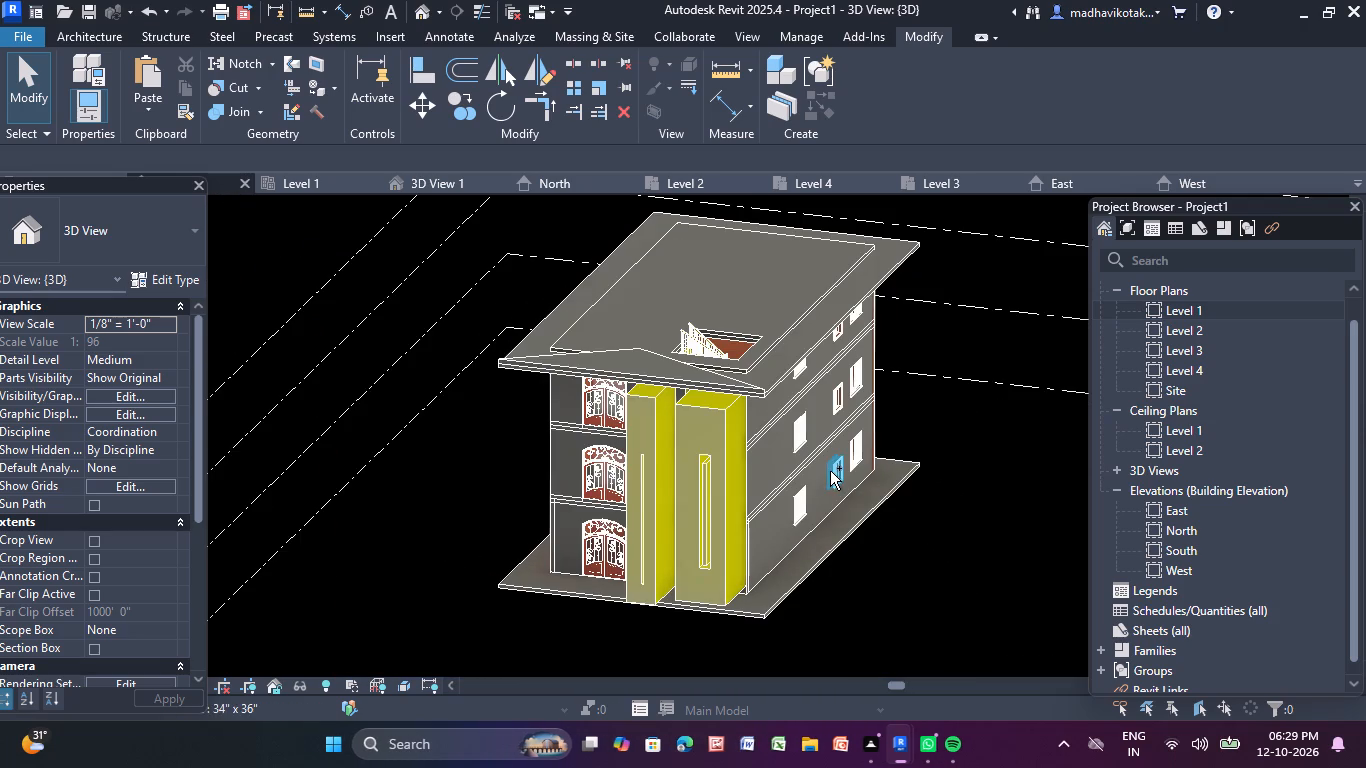
# Undo the latest block and slot edits, going back to the sketch of the narrow inner slot voids.
pyautogui.hotkey('ctrl', 'z')
pyautogui.hotkey('ctrl', 'z')
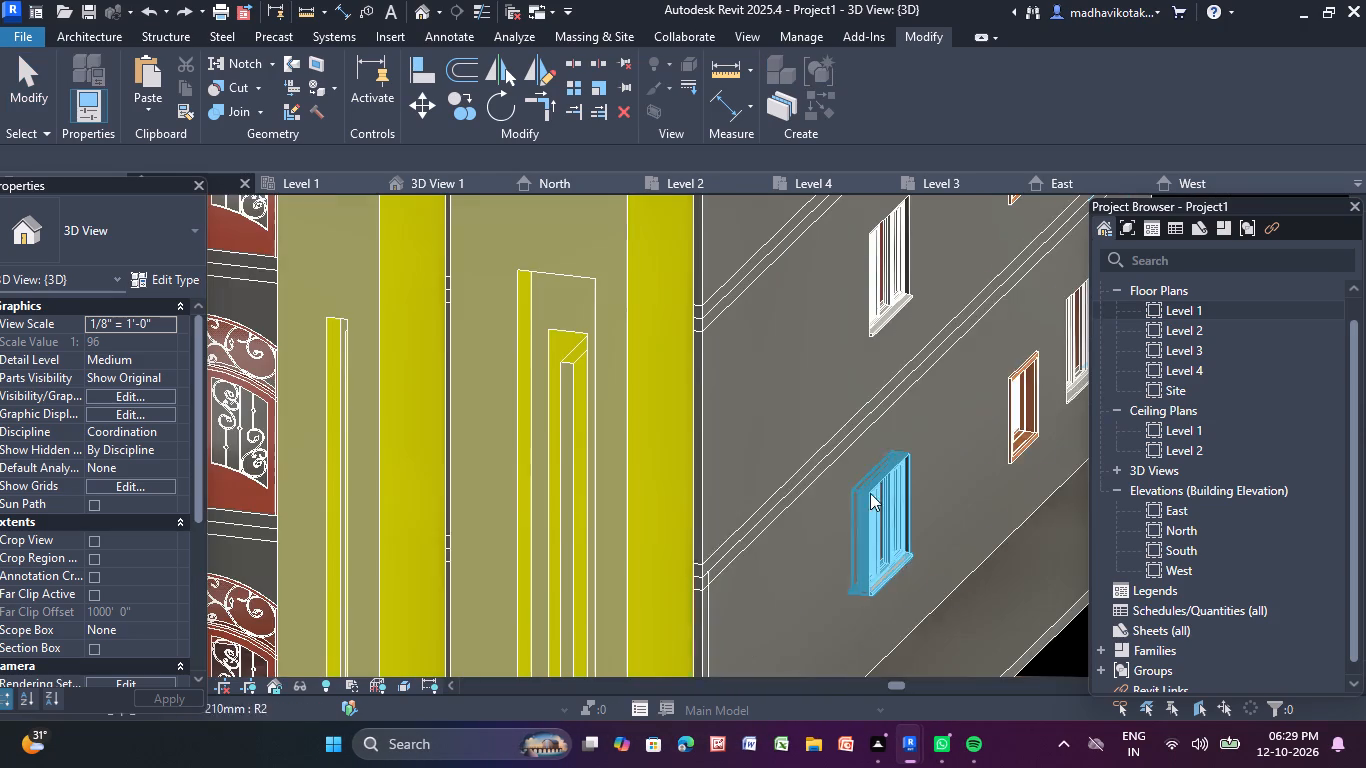
pyautogui.scroll(-4, 817, 425)
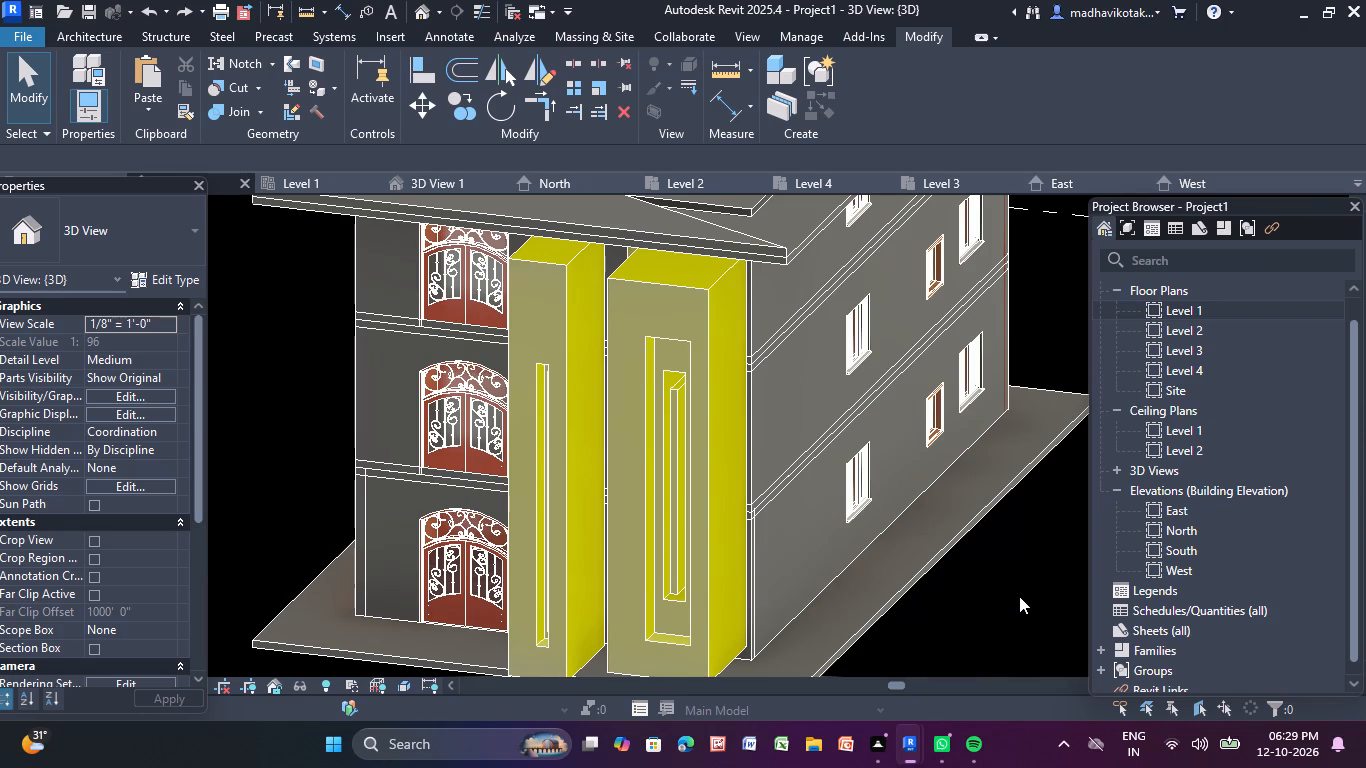
pyautogui.moveTo(1017, 595); pyautogui.dragTo(1063, 559, button='middle')
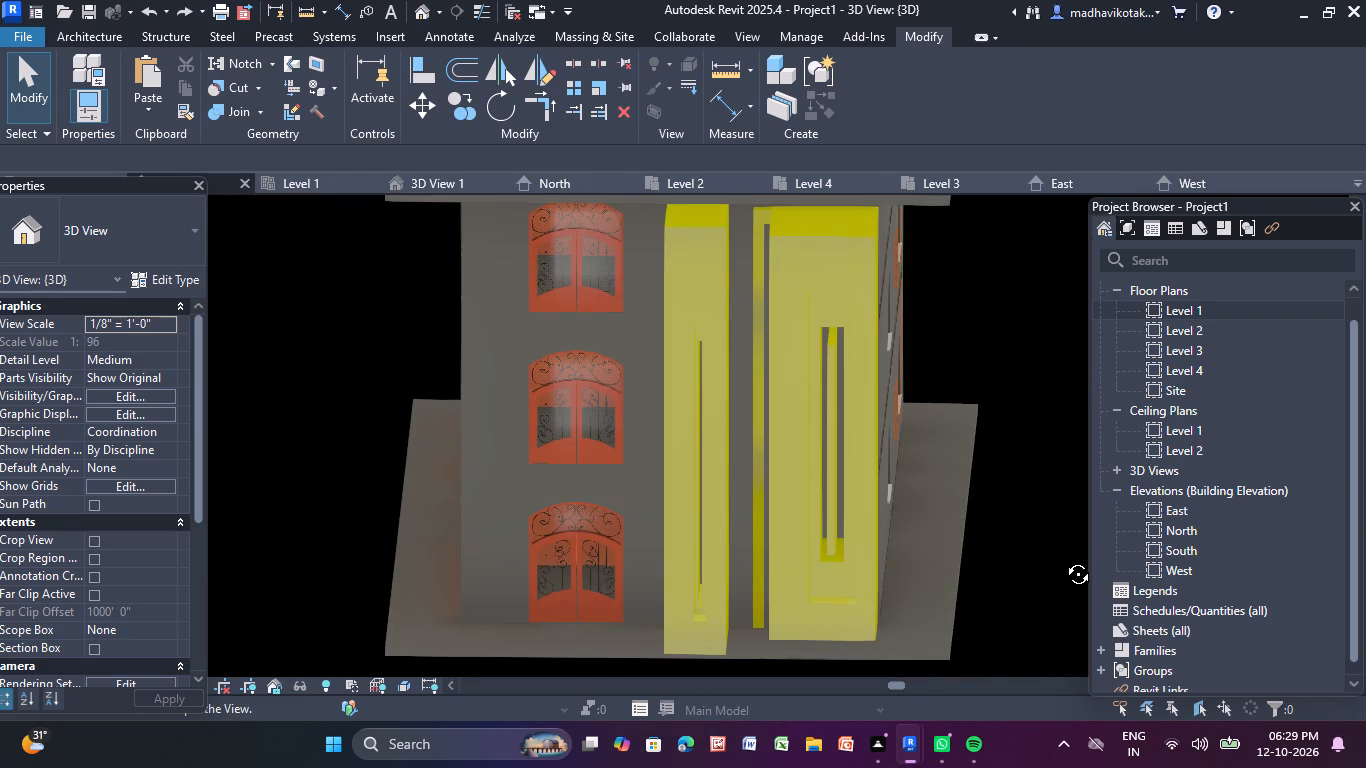
pyautogui.moveTo(1063, 559); pyautogui.dragTo(1062, 561, button='middle')
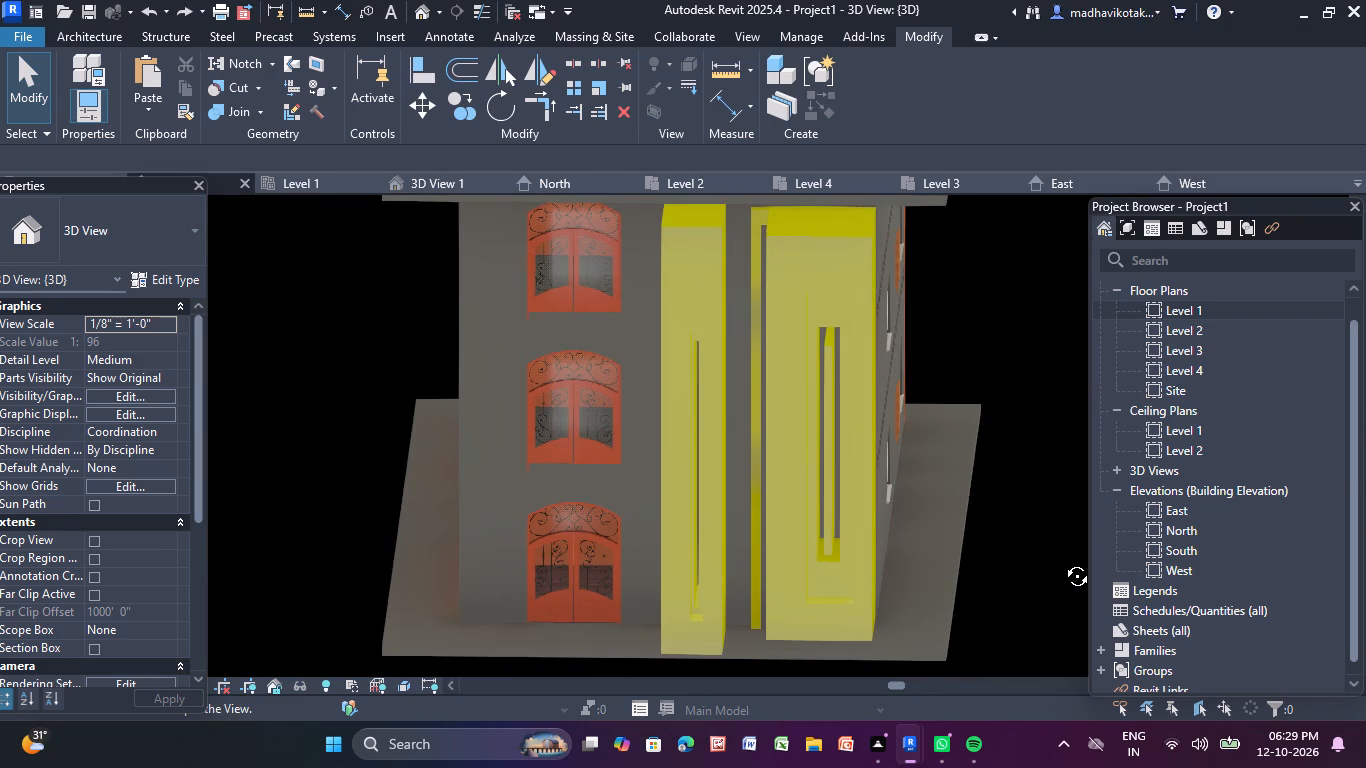
pyautogui.moveTo(1062, 561); pyautogui.dragTo(1060, 561, button='middle')
pyautogui.hotkey('ctrl', 'z')
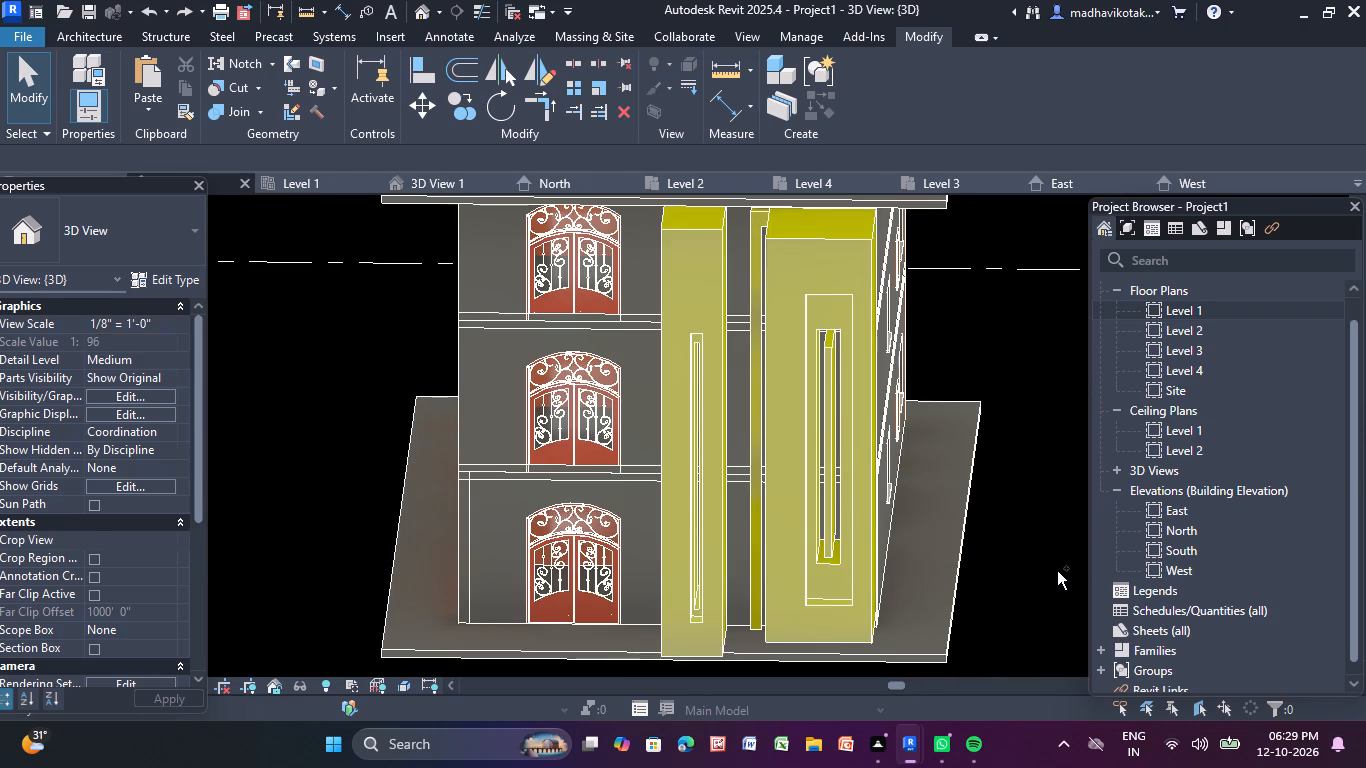
pyautogui.hotkey('ctrl', 'z')
pyautogui.hotkey('ctrl', 'z')
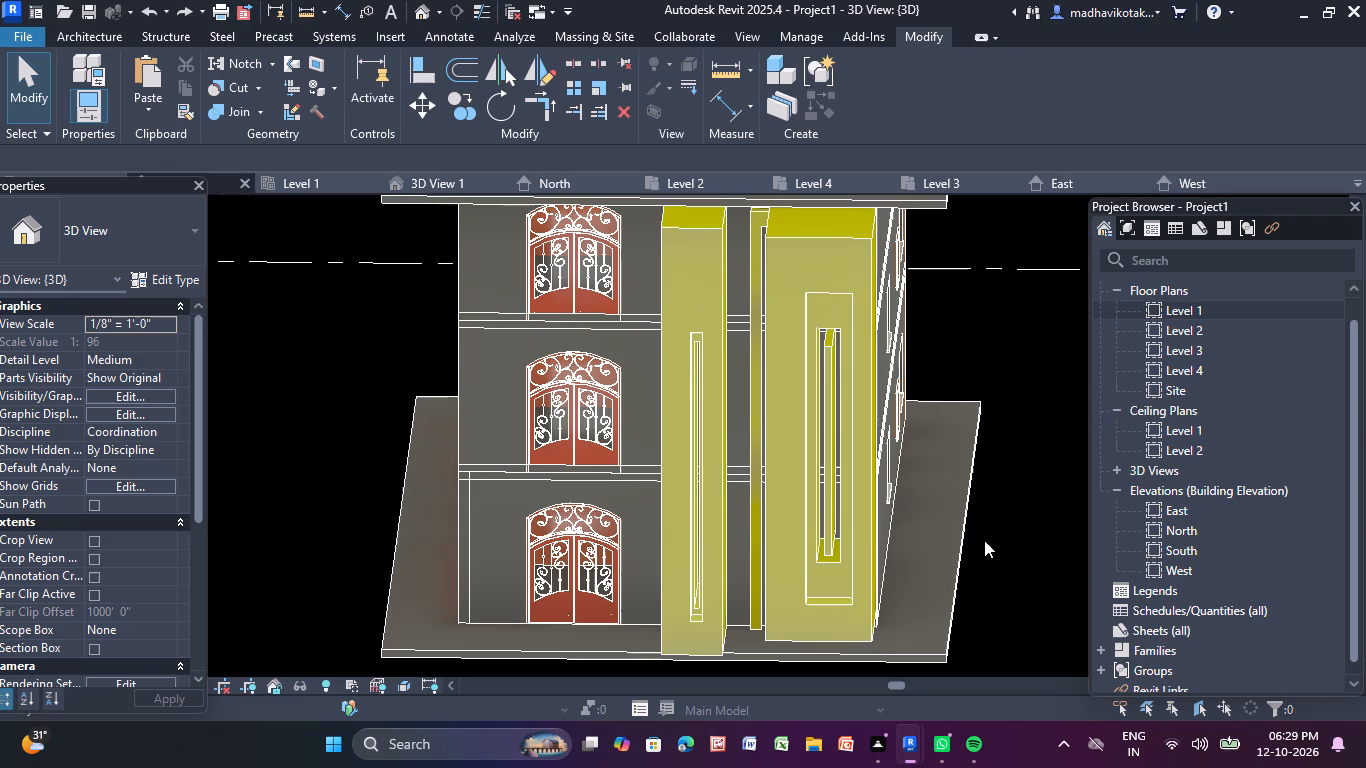
pyautogui.hotkey('ctrl', 'z')
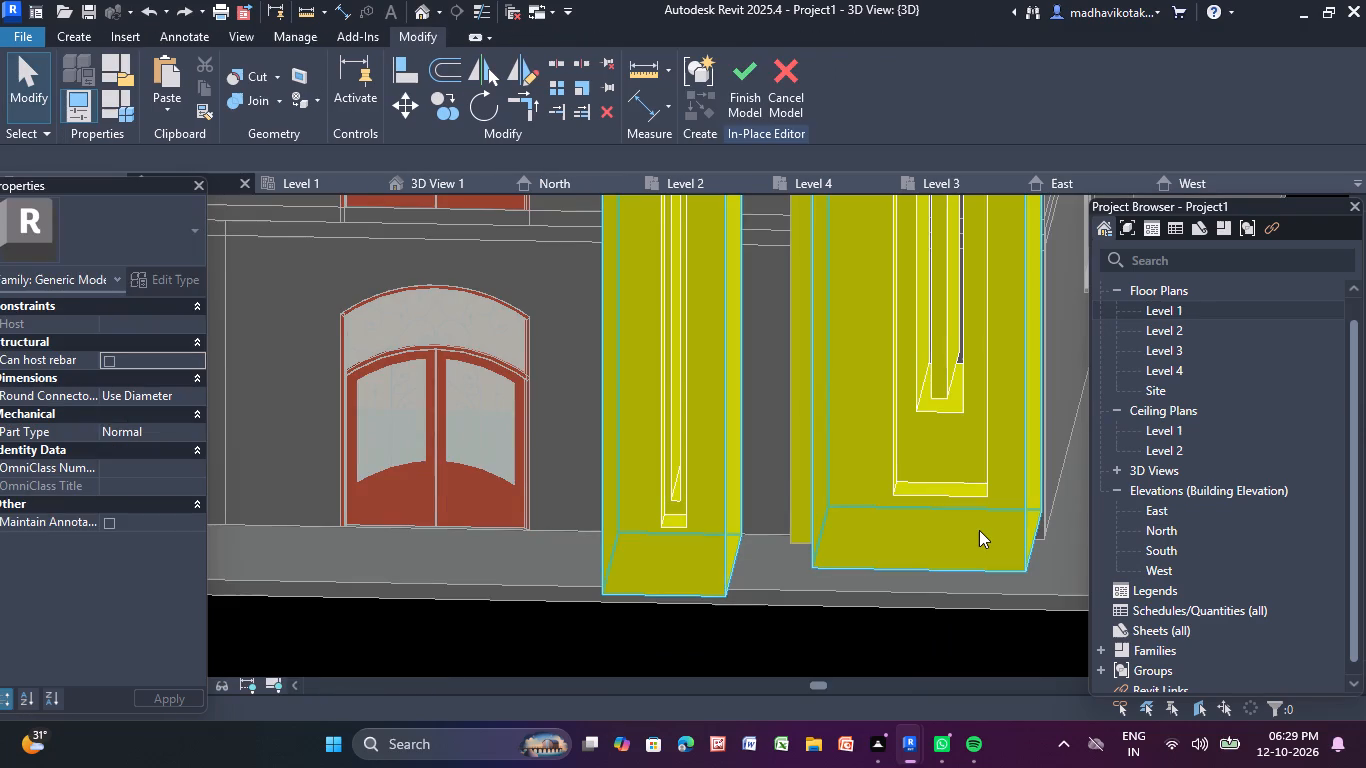
pyautogui.hotkey('ctrl', 'z')
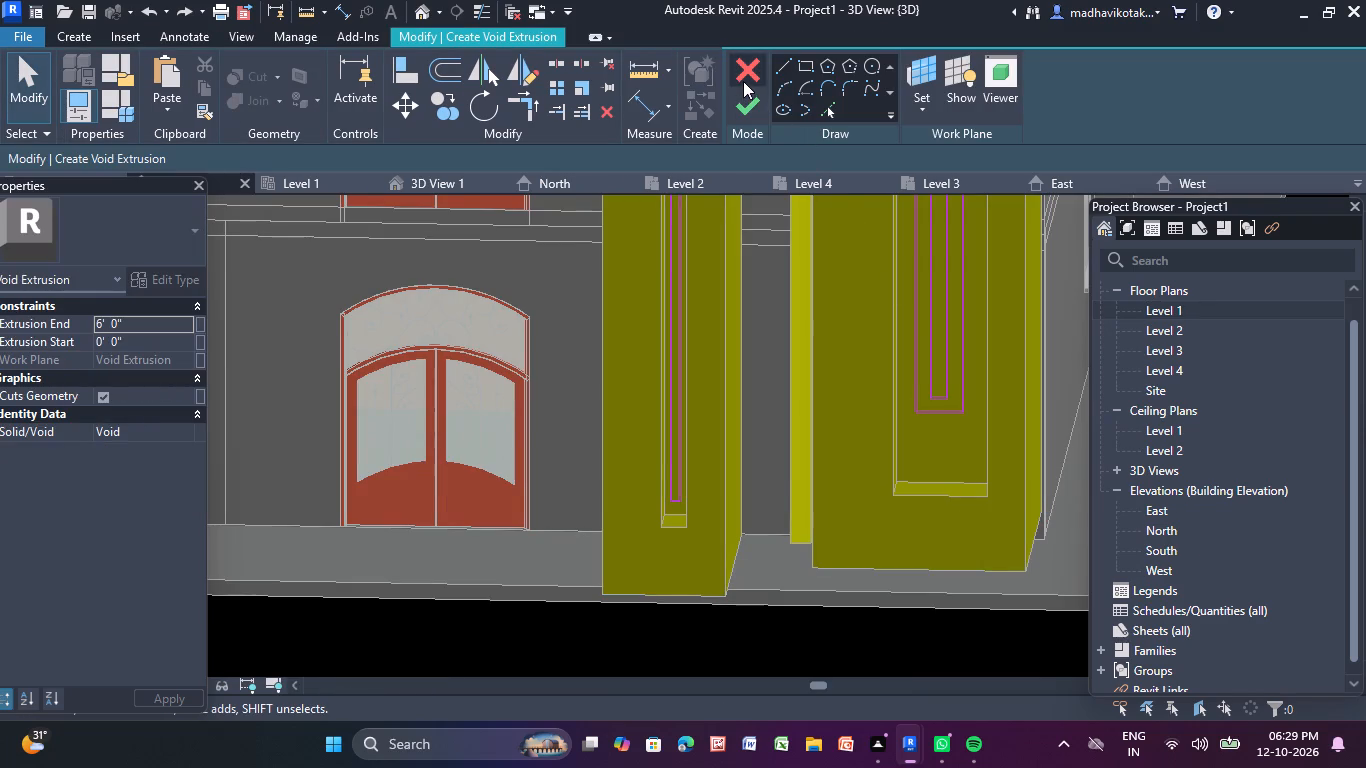
# Cancel the inner slot void sketch and quit the in-place family, discarding its changes.
pyautogui.click(742, 81)
pyautogui.click(737, 379)
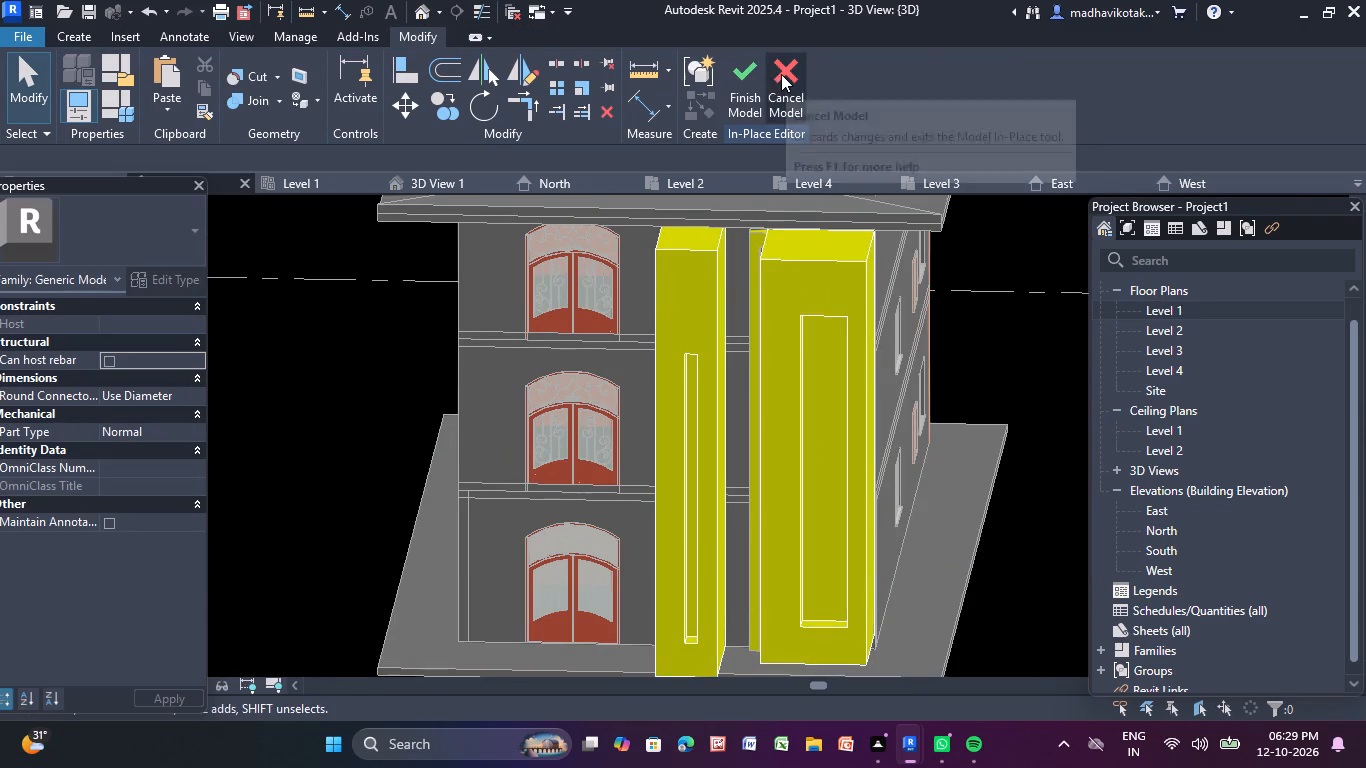
pyautogui.click(781, 74)
pyautogui.hotkey('ctrl', 'z')
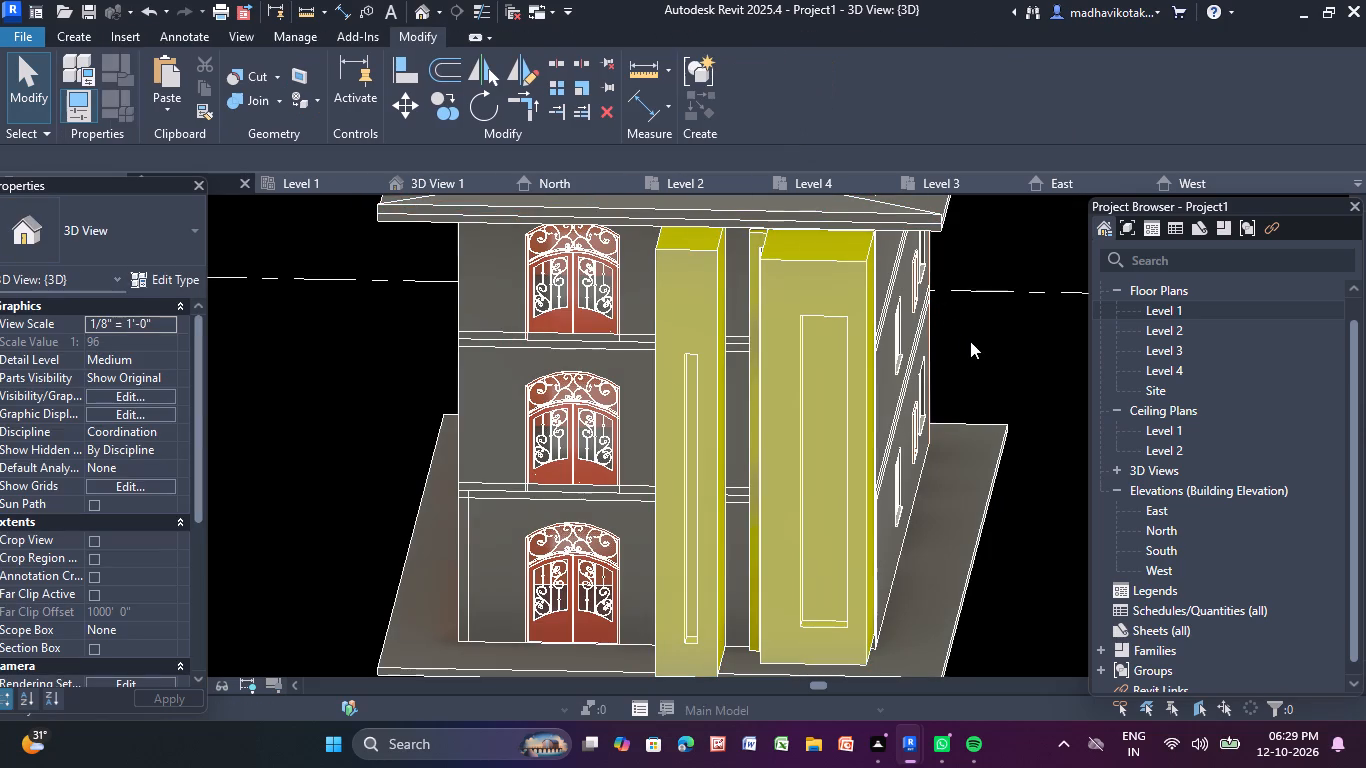
pyautogui.keyDown('ctrl'); pyautogui.click(791, 61); pyautogui.keyUp('ctrl')
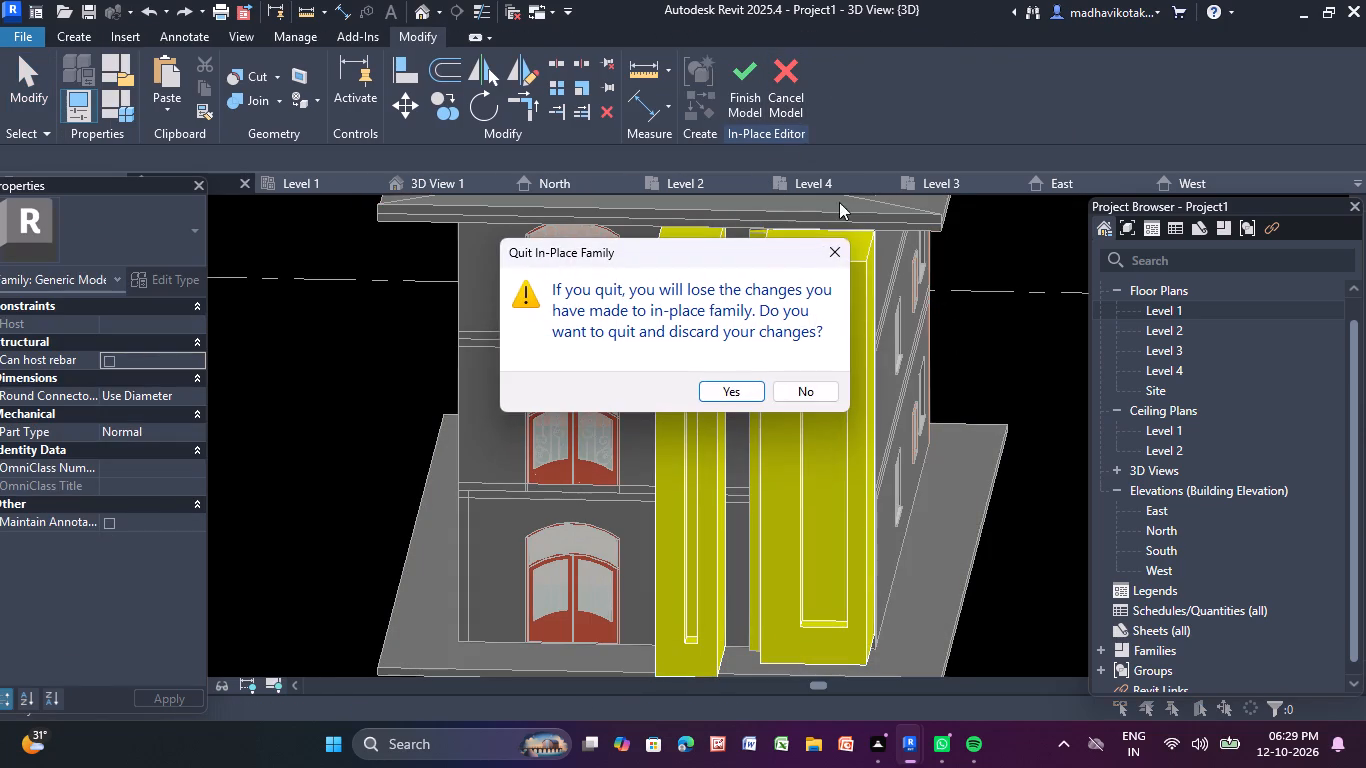
pyautogui.click(744, 388)
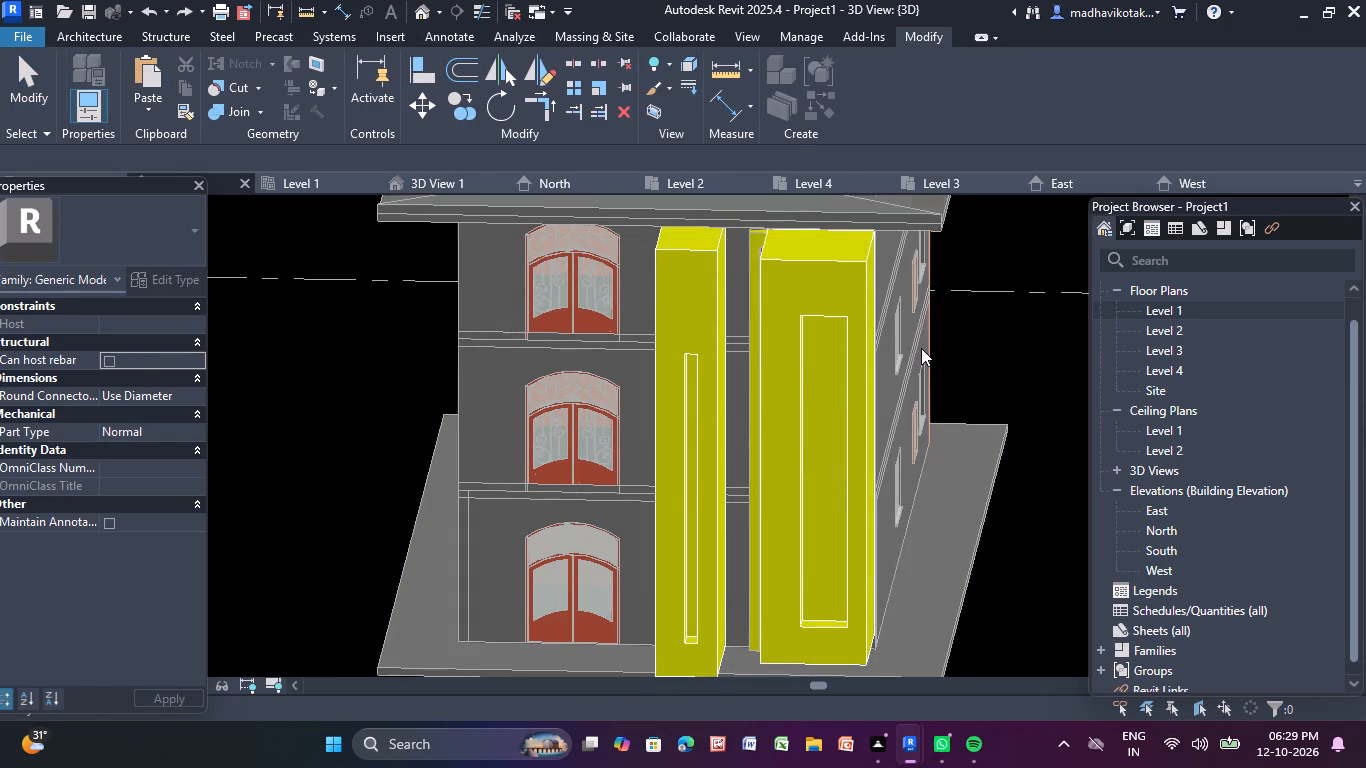
pyautogui.press('Escape')
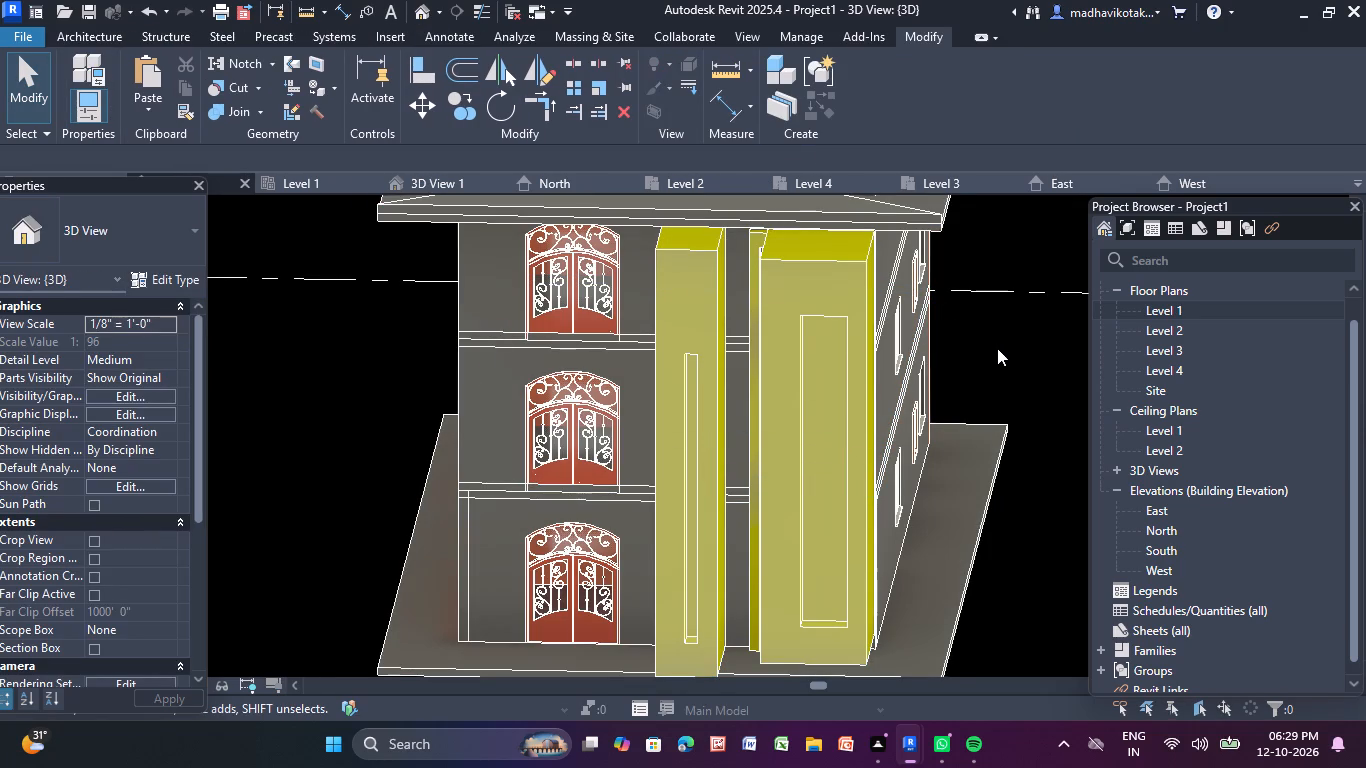
pyautogui.press('Escape')
# Undo the earlier depth reduction of the outer recess voids in the two blocks.
pyautogui.hotkey('ctrl', 'z')
pyautogui.hotkey('ctrl', 'z')
pyautogui.hotkey('ctrl', 'z')
pyautogui.hotkey('ctrl', 'z')
pyautogui.hotkey('ctrl', 'z')
pyautogui.hotkey('ctrl', 'z')
pyautogui.hotkey('ctrl', 'z')
pyautogui.hotkey('ctrl', 'z')
pyautogui.hotkey('ctrl', 'z')
pyautogui.hotkey('ctrl', 'z')
pyautogui.hotkey('ctrl', 'z')
pyautogui.hotkey('ctrl', 'z')
pyautogui.hotkey('ctrl', 'z')
pyautogui.hotkey('ctrl', 'z')
pyautogui.hotkey('ctrl', 'z')
pyautogui.hotkey('ctrl', 'z')
pyautogui.hotkey('ctrl', 'z')
pyautogui.hotkey('ctrl', 'z')
pyautogui.hotkey('ctrl', 'z')
pyautogui.hotkey('ctrl', 'z')
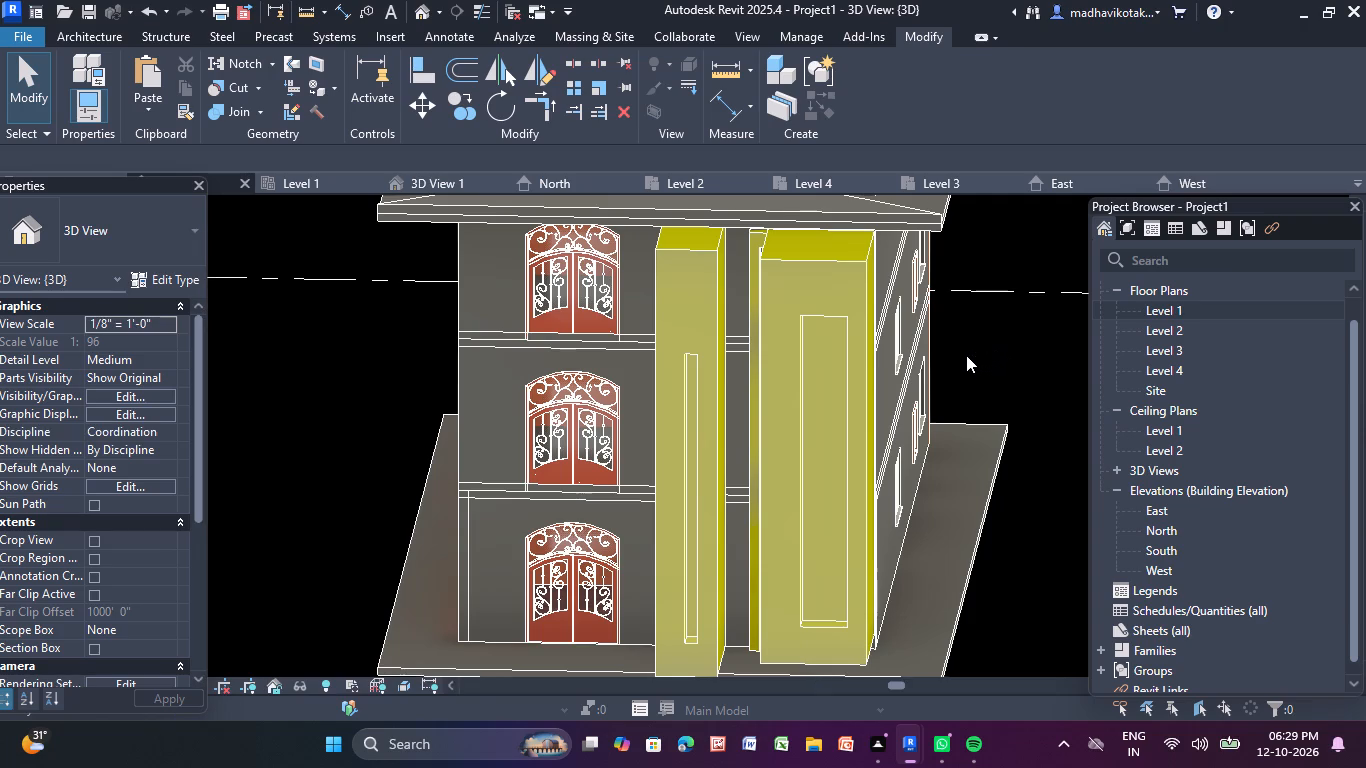
# Examine the recesses in the two blocks from the front and from both corners of the door-end wall.
pyautogui.scroll(-2, 965, 352)
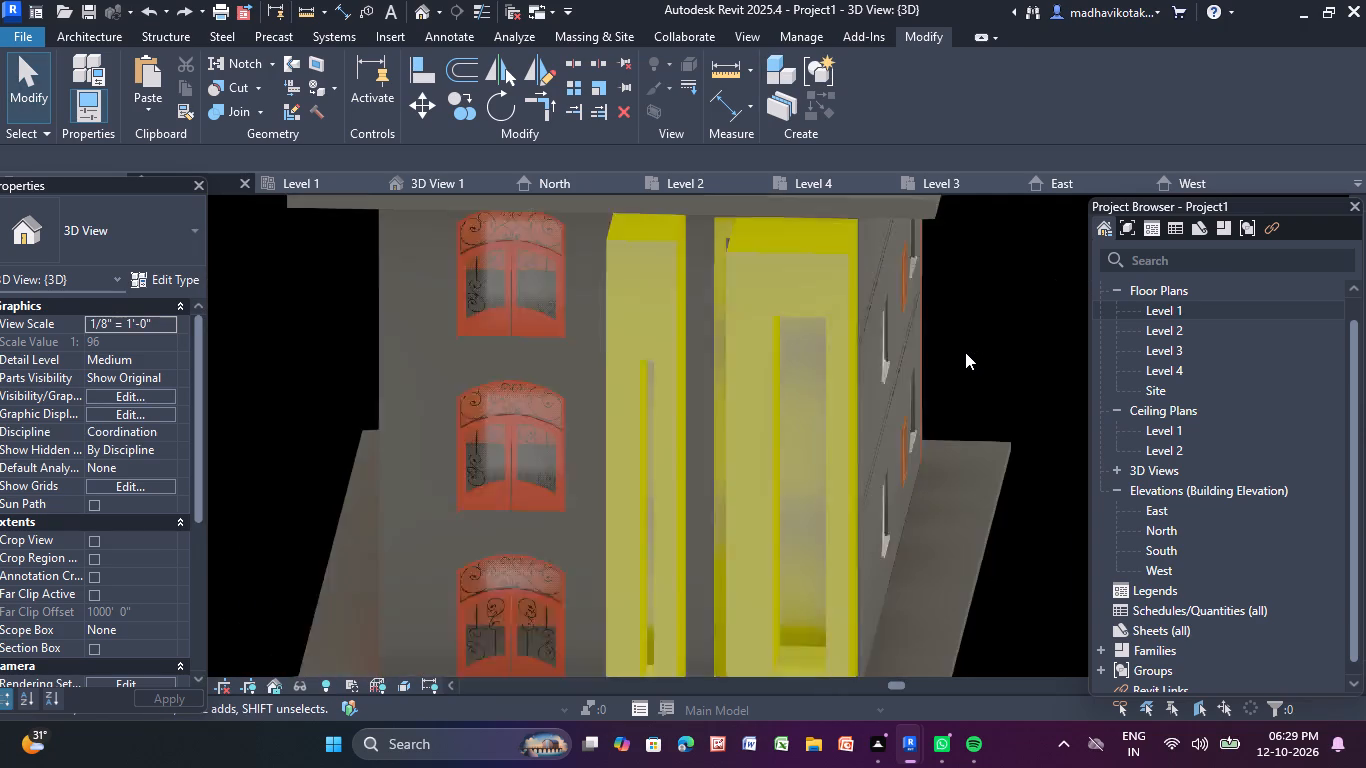
pyautogui.scroll(-1, 965, 352)
pyautogui.moveTo(965, 352); pyautogui.dragTo(972, 323, button='middle')
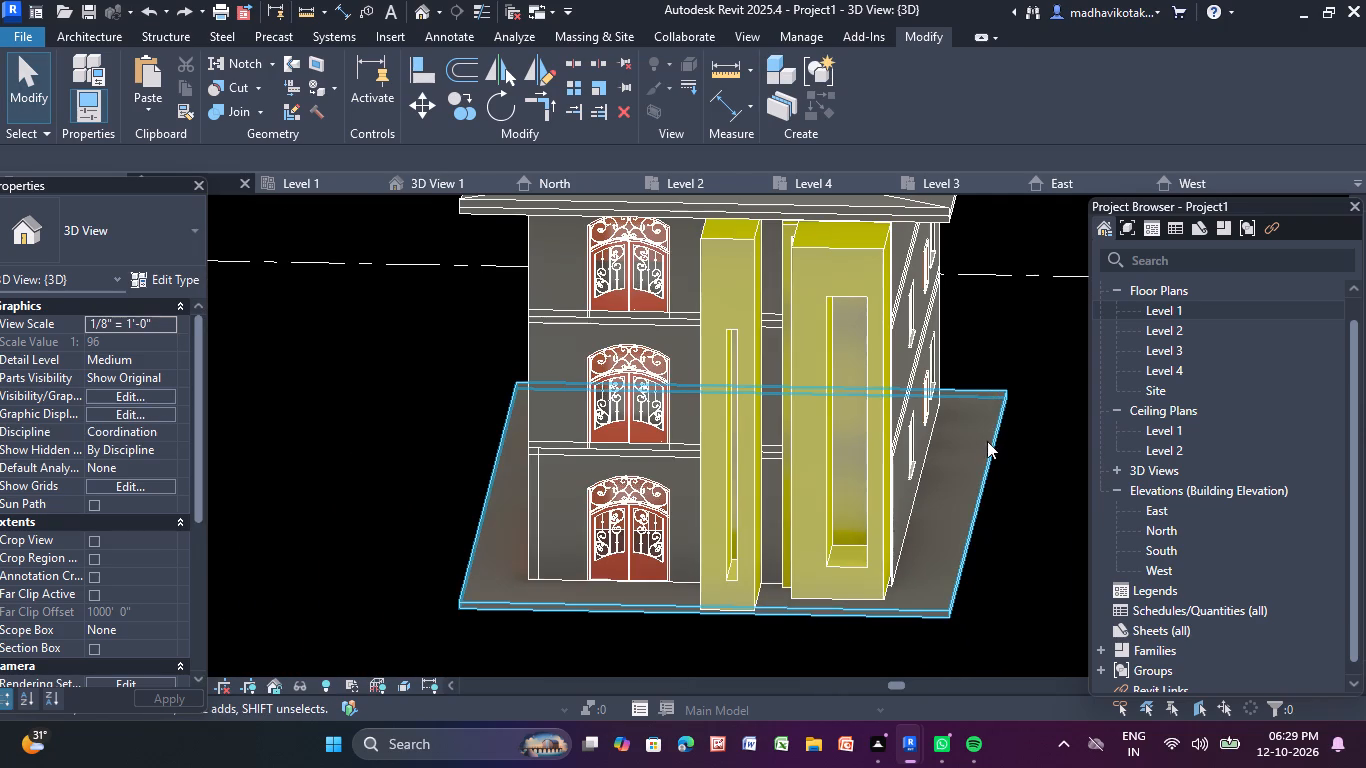
pyautogui.keyDown('shift'); pyautogui.moveTo(915, 510); pyautogui.dragTo(1022, 501, button='middle'); pyautogui.keyUp('shift')
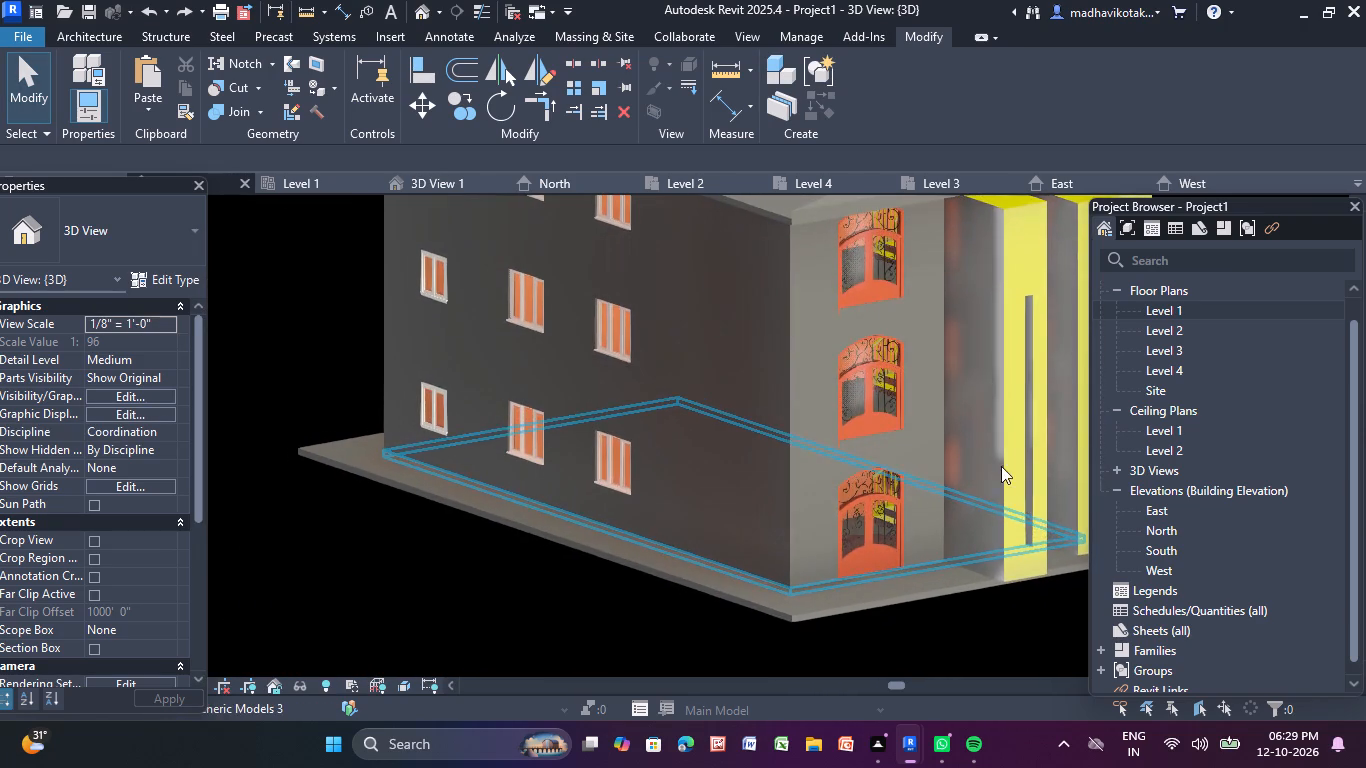
pyautogui.moveTo(969, 432); pyautogui.dragTo(814, 336, button='middle')
pyautogui.moveTo(1019, 316); pyautogui.dragTo(1012, 323, button='middle')
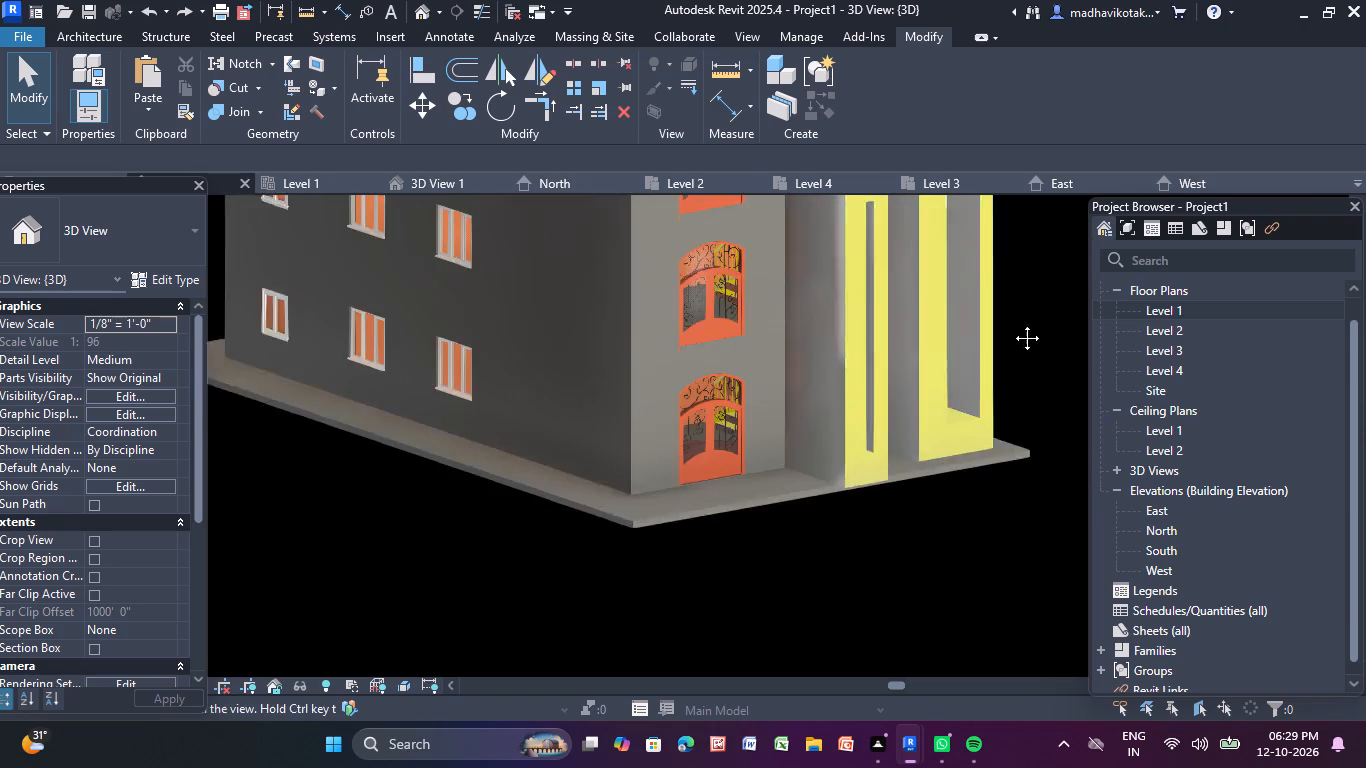
pyautogui.moveTo(1012, 323); pyautogui.dragTo(824, 415, button='middle')
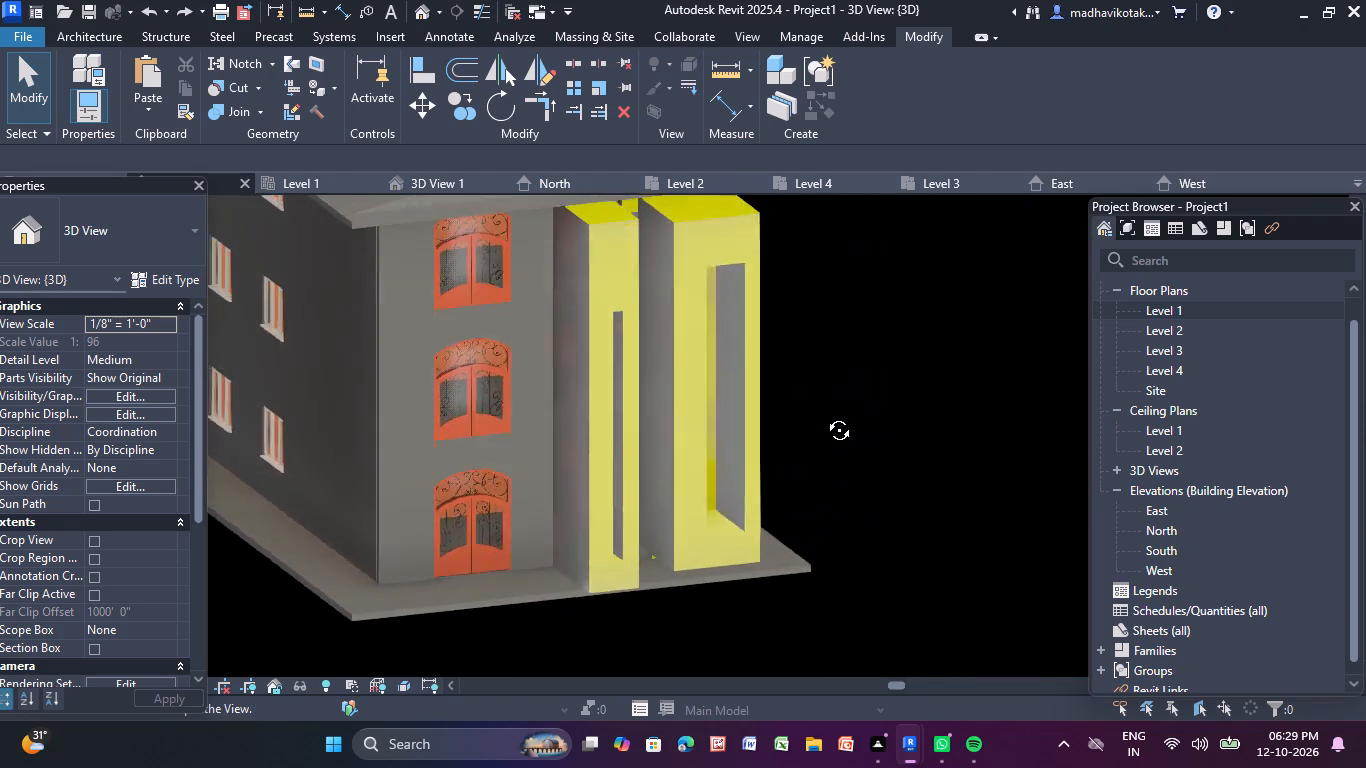
pyautogui.moveTo(824, 415); pyautogui.dragTo(747, 419, button='middle')
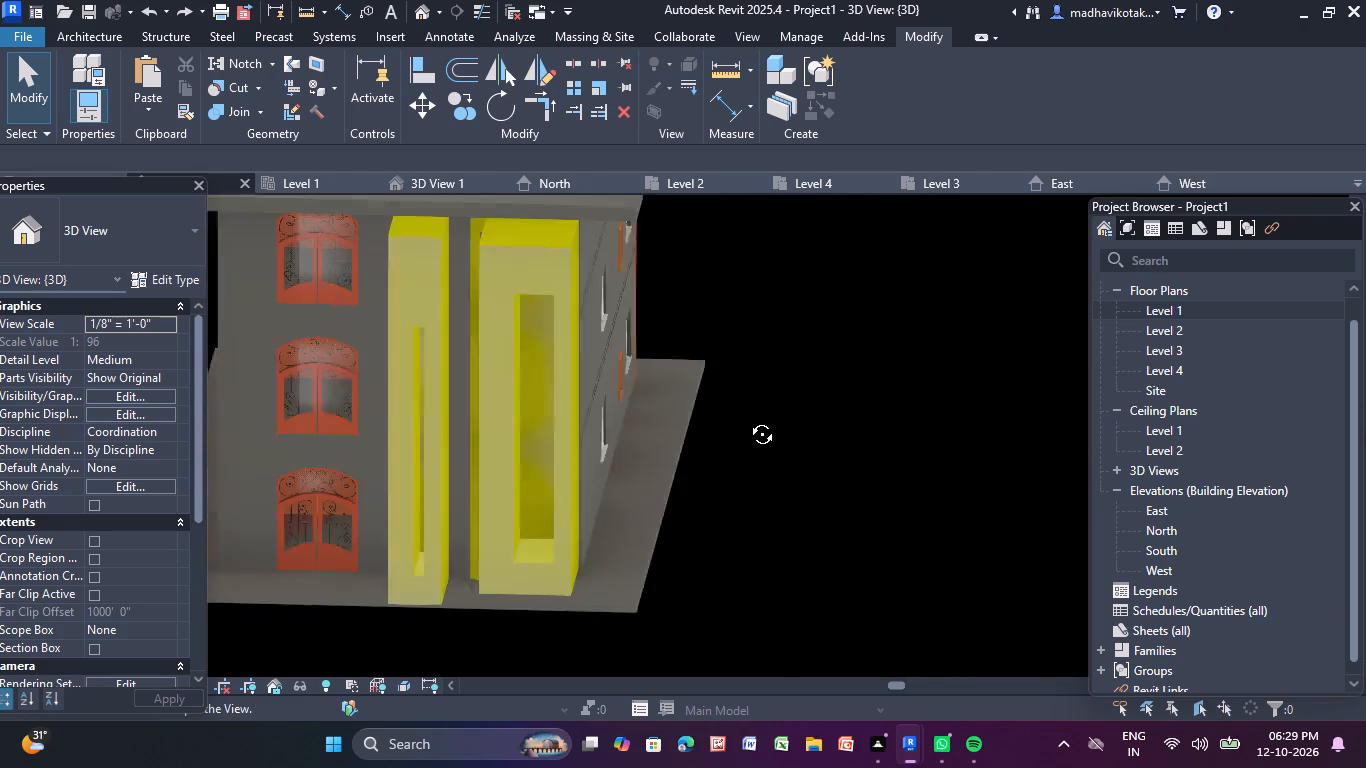
pyautogui.moveTo(747, 419); pyautogui.dragTo(772, 377, button='middle')
pyautogui.scroll(-2, 773, 379)
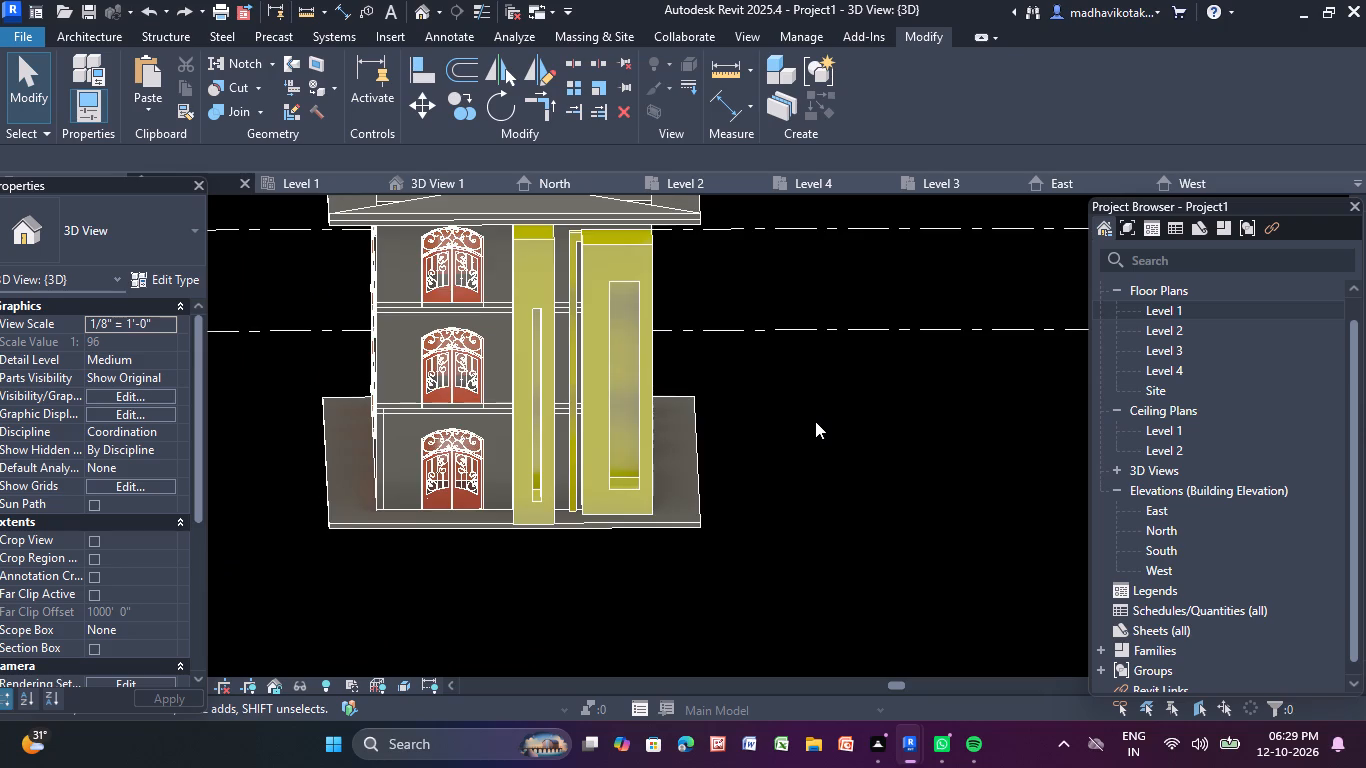
pyautogui.scroll(-1, 815, 421)
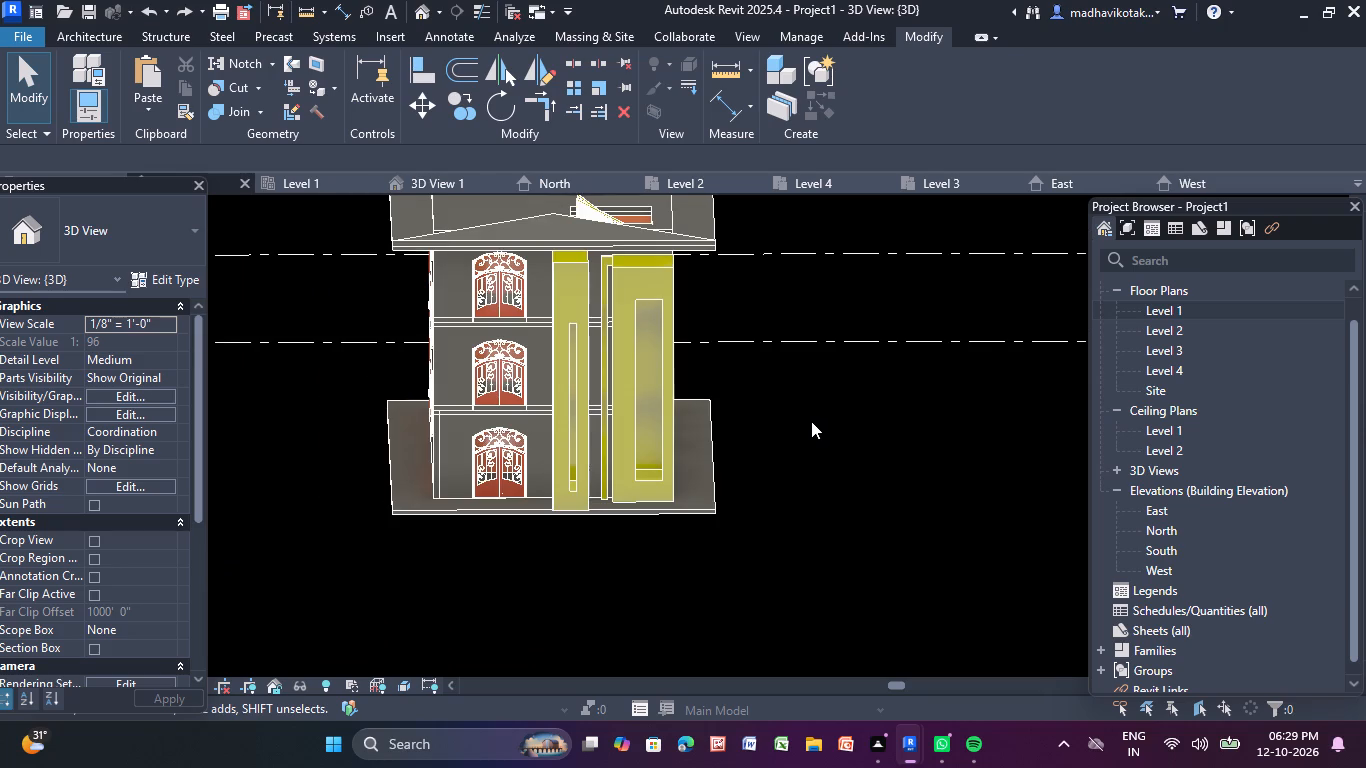
pyautogui.moveTo(810, 421); pyautogui.dragTo(866, 416, button='middle')
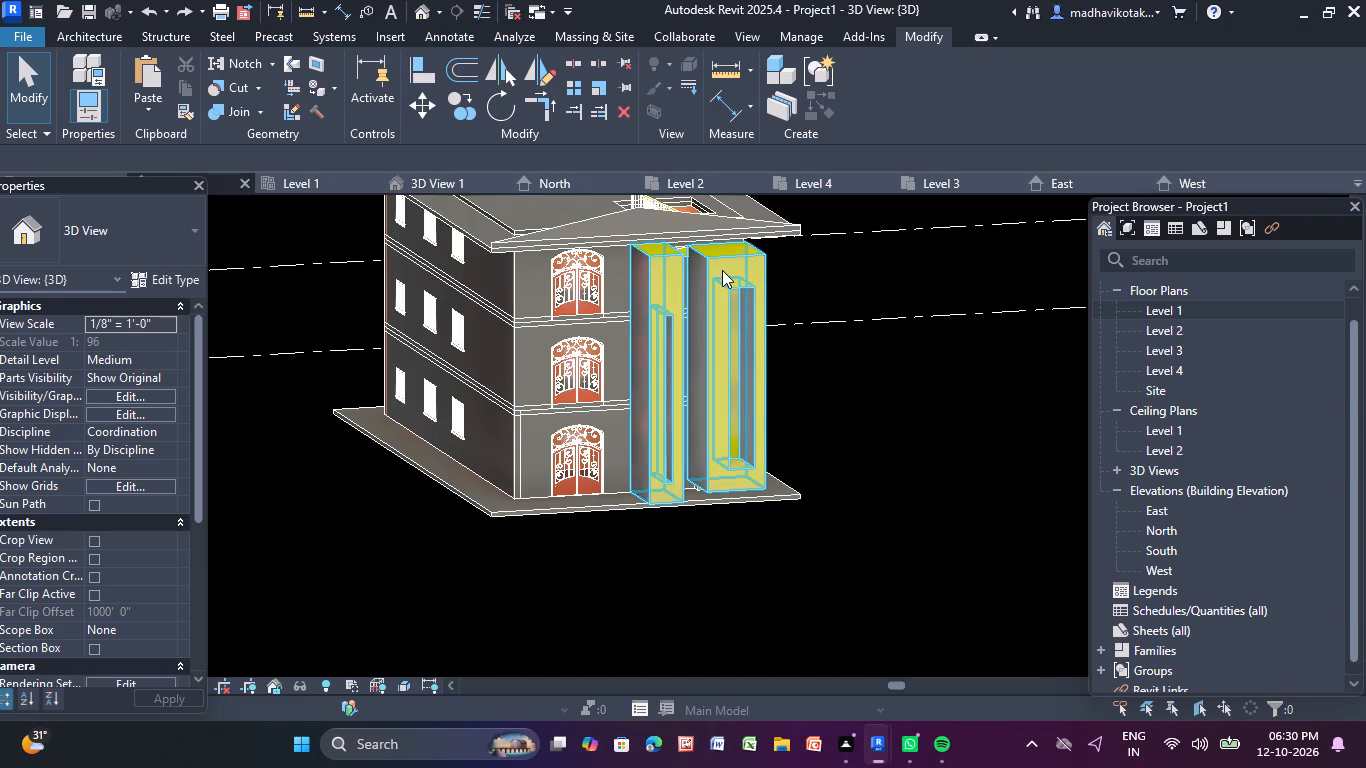
# Check the type properties of the in-place block model without changing any parameter, and deselect the model.
pyautogui.click(722, 270)
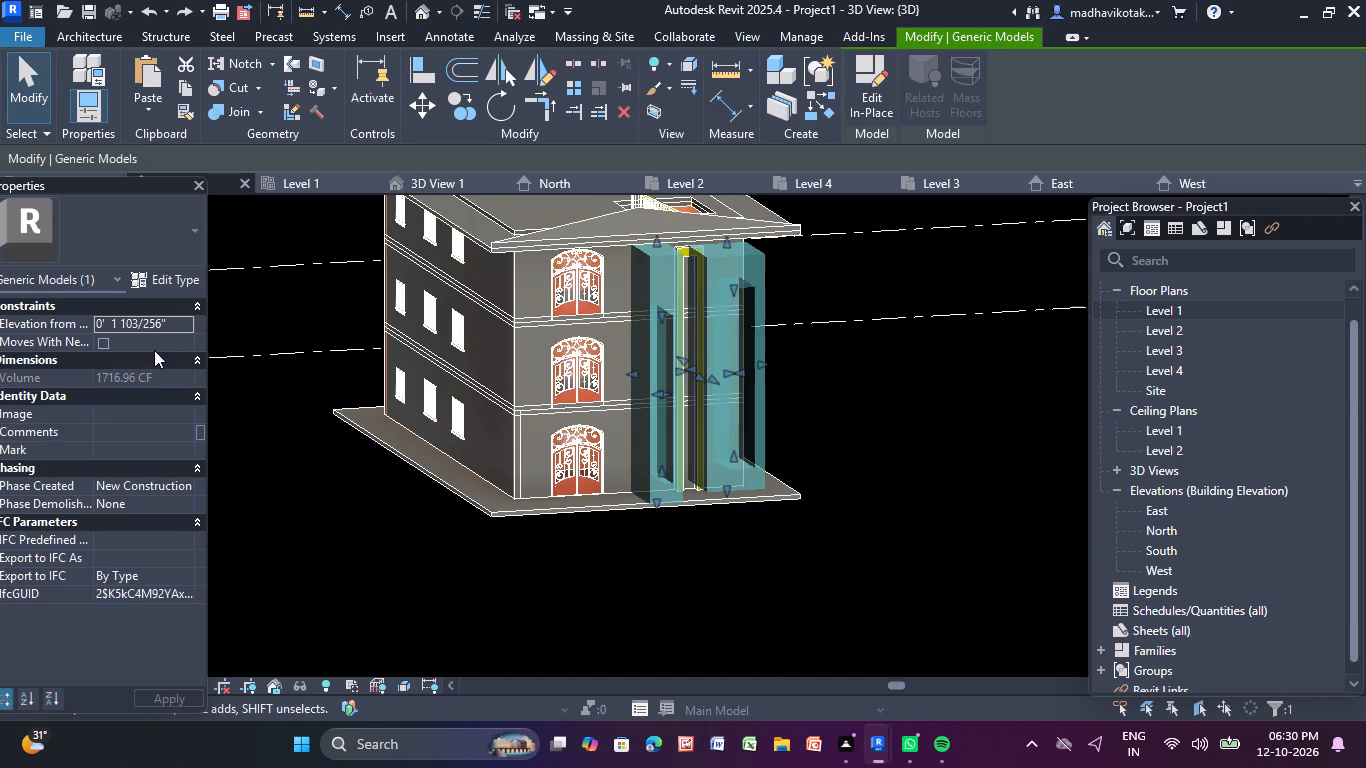
pyautogui.scroll(4, 157, 332)
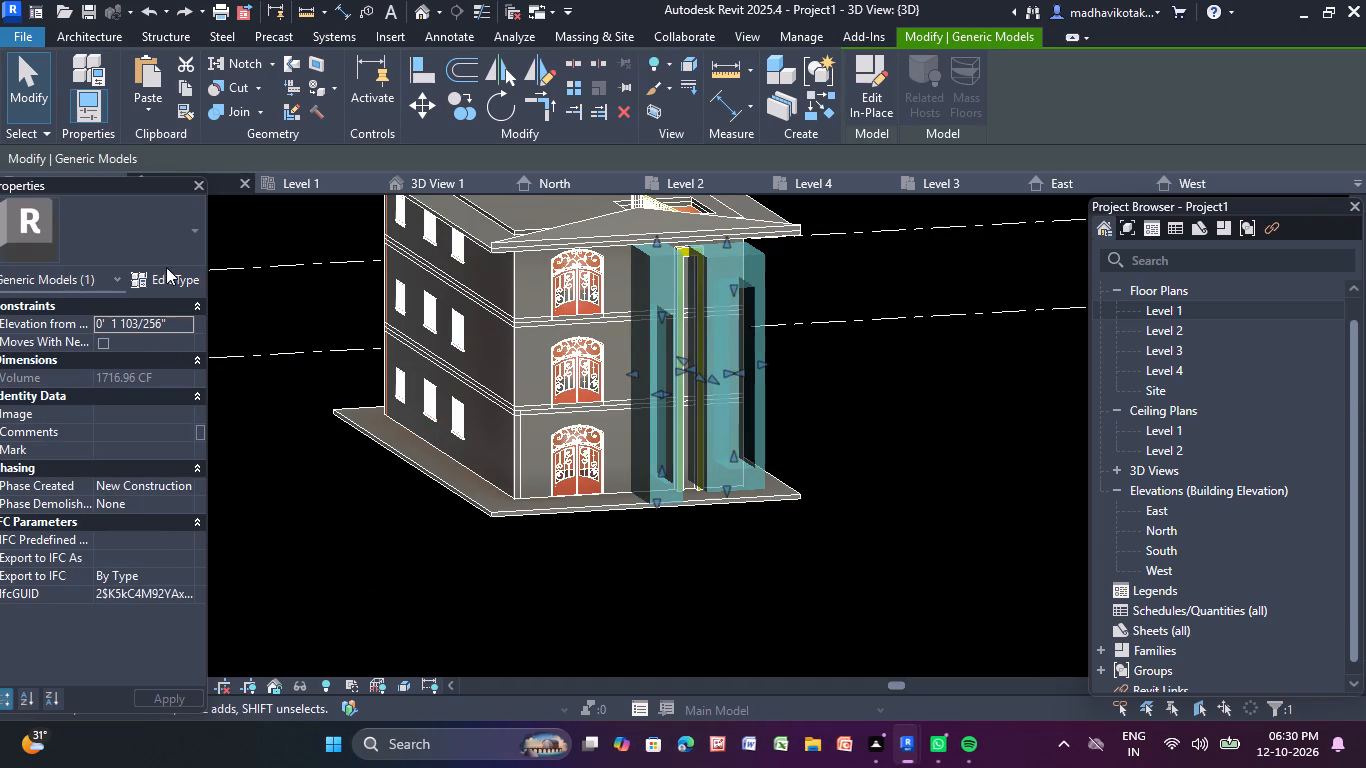
pyautogui.click(160, 272)
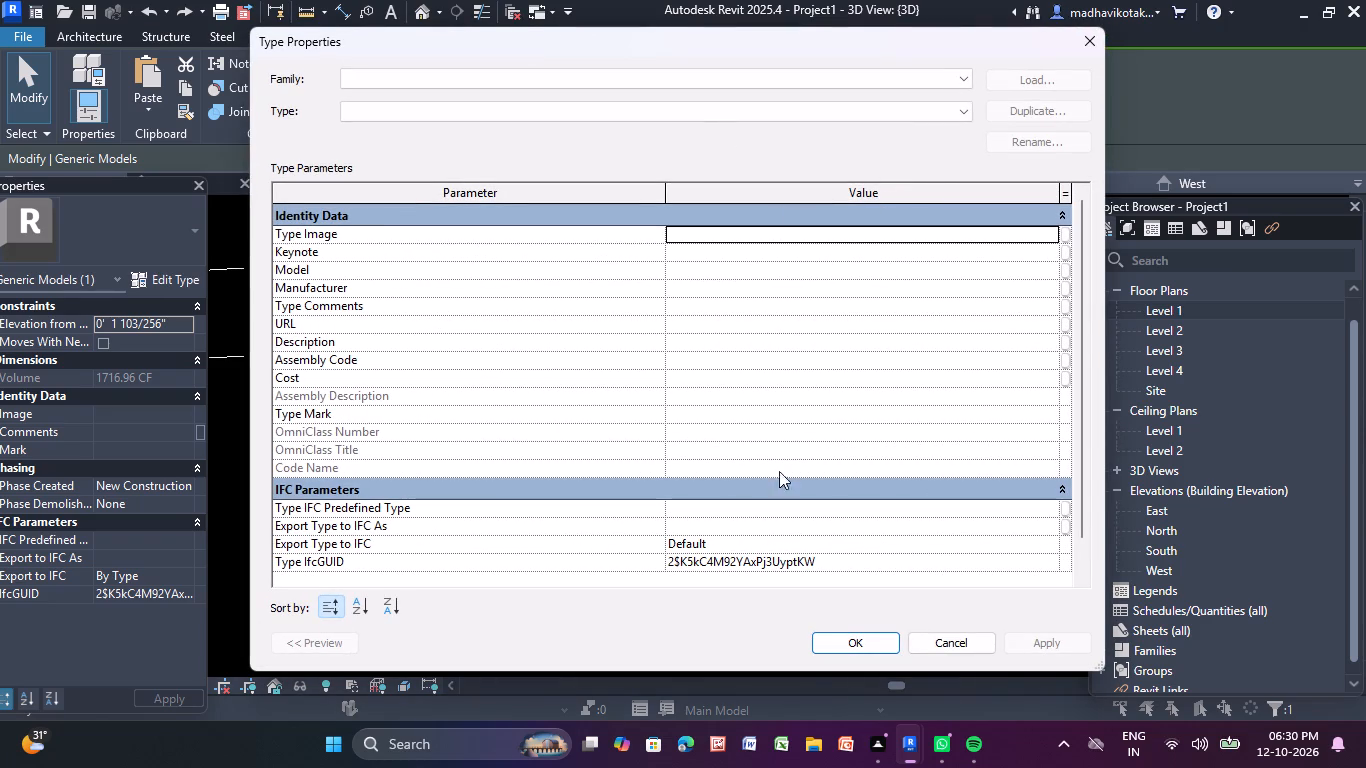
pyautogui.click(867, 651)
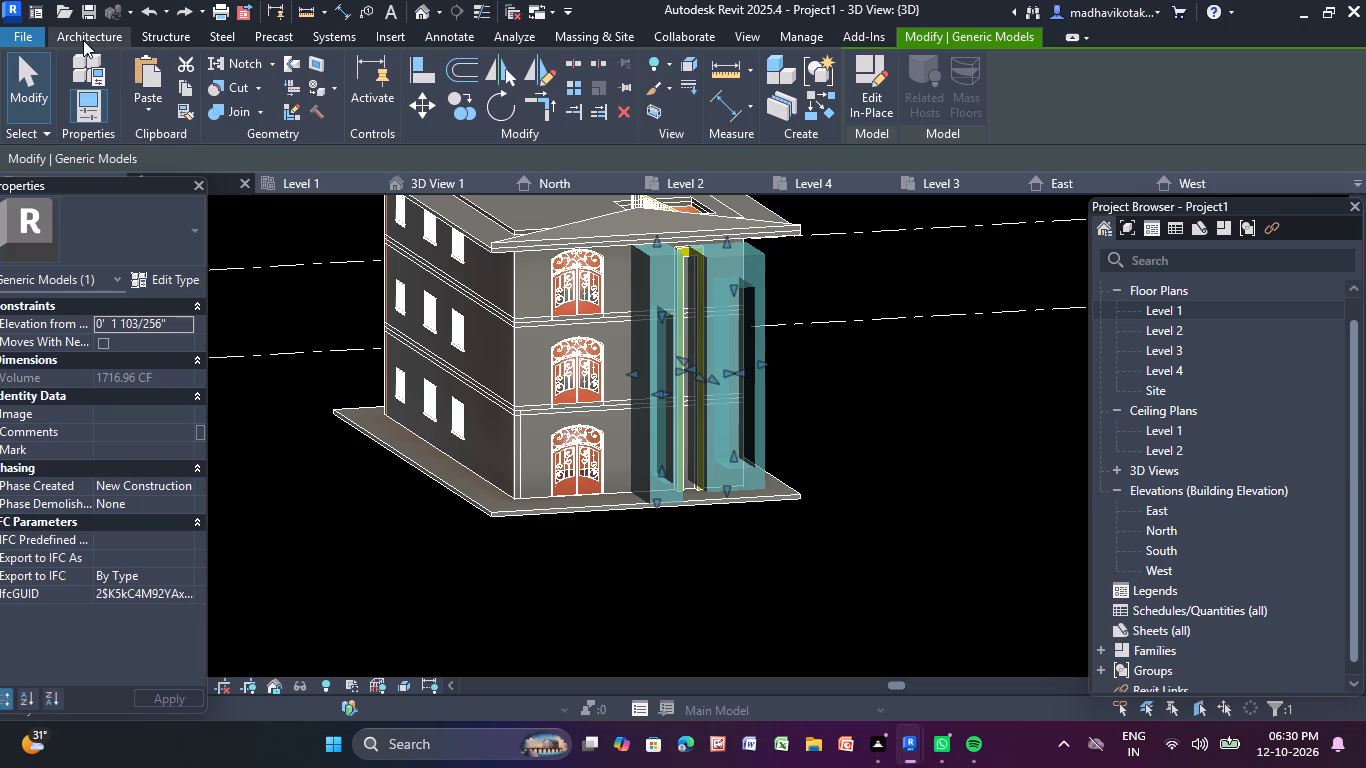
pyautogui.hotkey('ctrl', 'z')
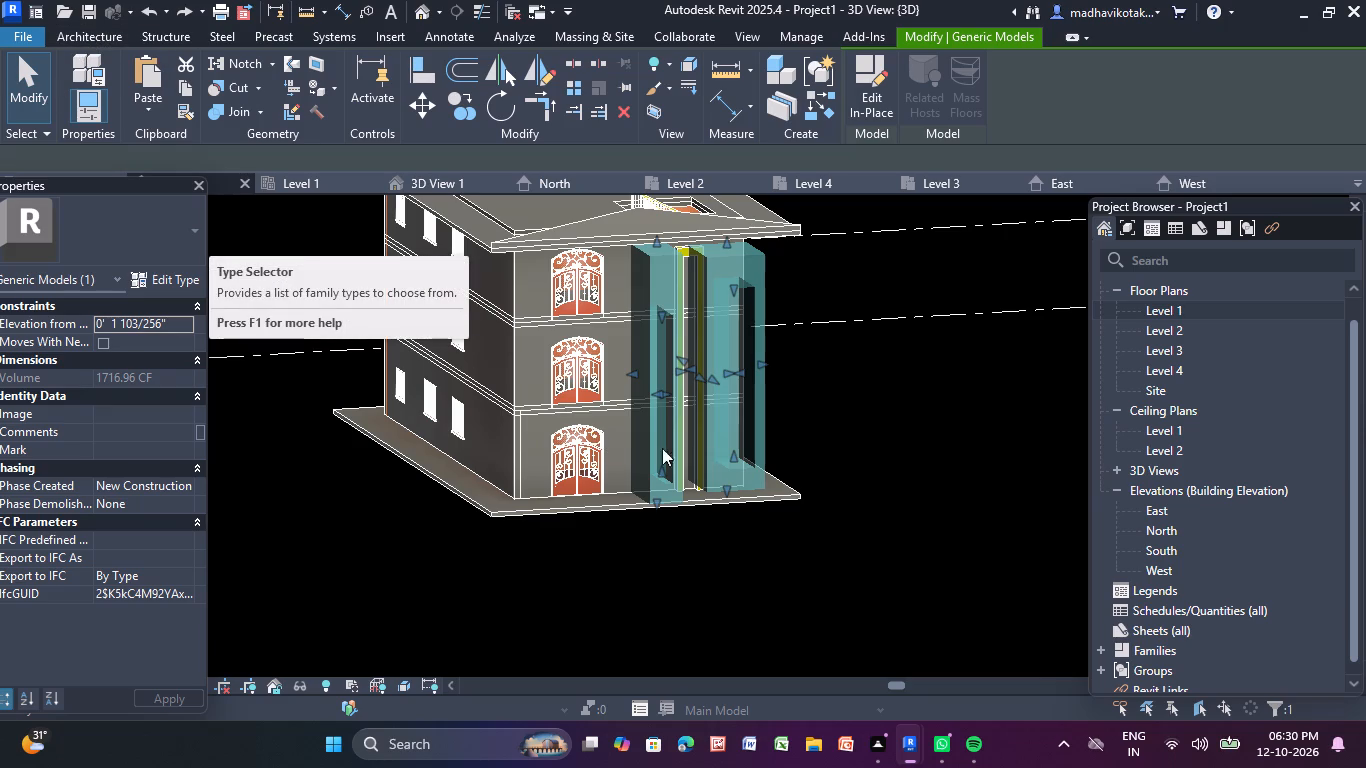
pyautogui.press('Escape')
pyautogui.press('Escape')
pyautogui.scroll(-2, 799, 430)
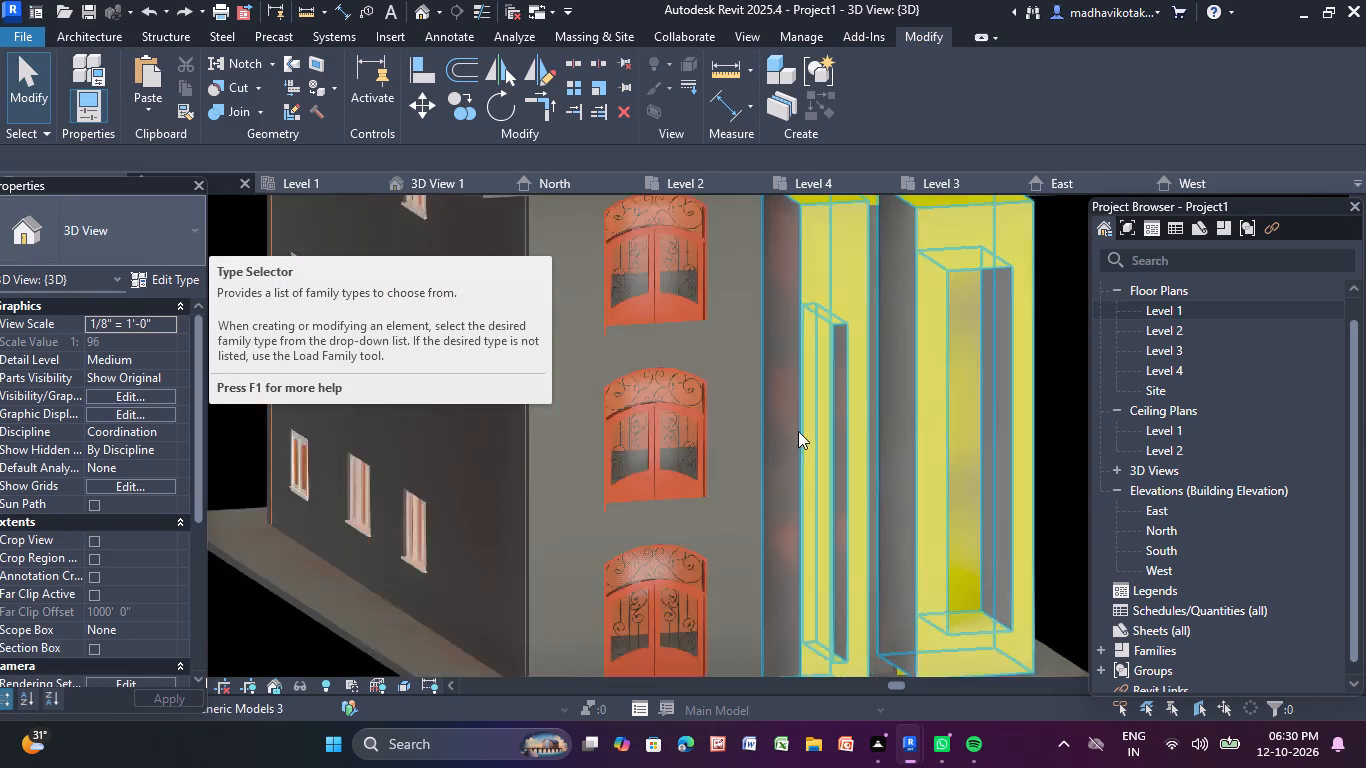
# Undo the height edits of the recesses in both blocks and the full-height stretch of the narrower block.
pyautogui.scroll(-1, 798, 431)
pyautogui.moveTo(783, 421); pyautogui.dragTo(624, 332, button='middle')
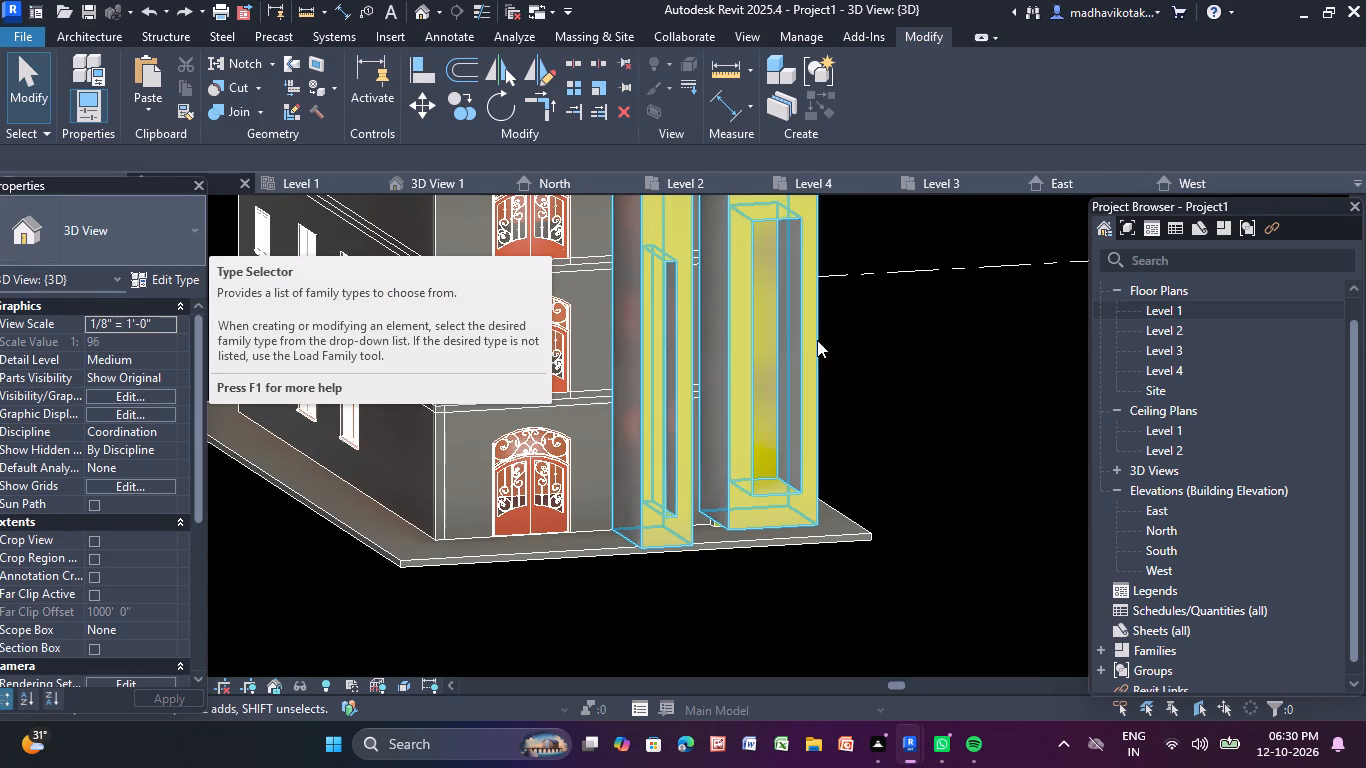
pyautogui.hotkey('ctrl', 'z')
pyautogui.hotkey('ctrl', 'z')
pyautogui.hotkey('ctrl', 'z')
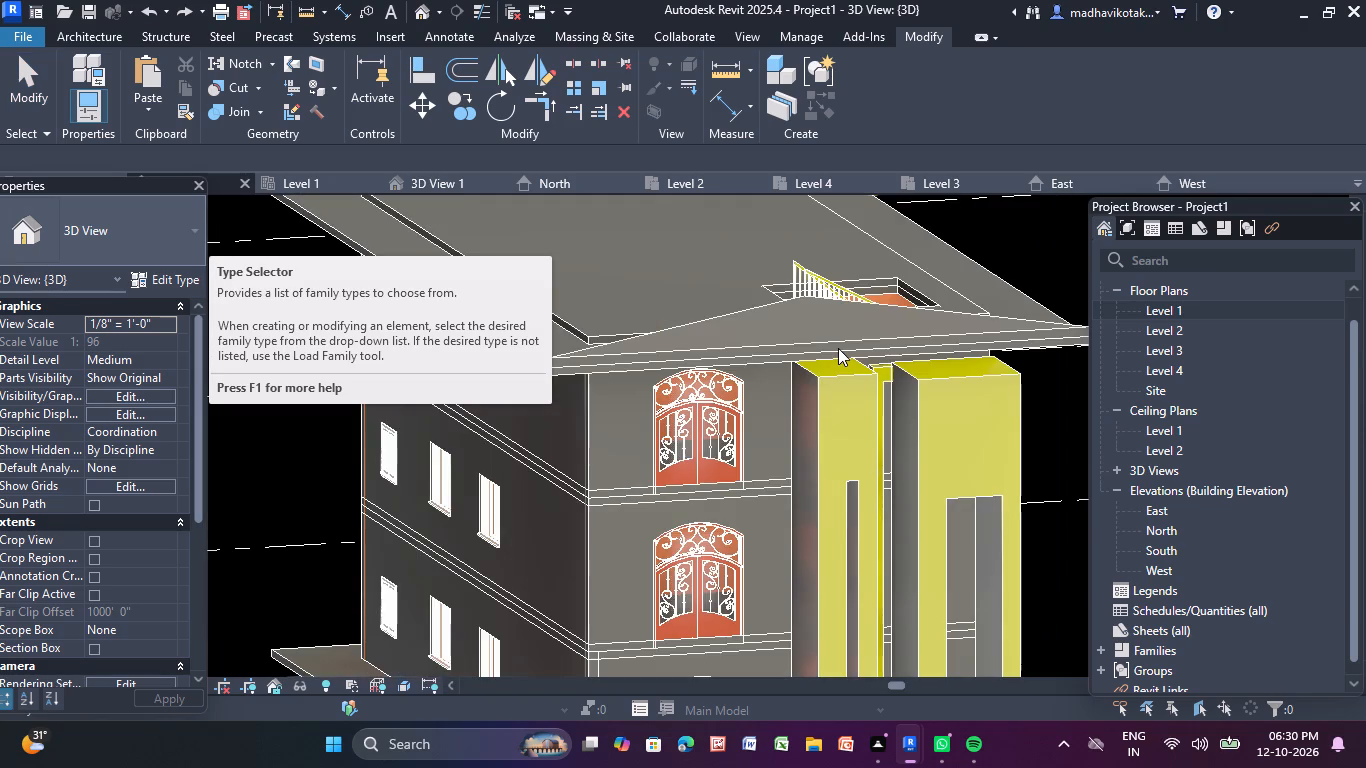
pyautogui.hotkey('ctrl', 'z')
pyautogui.hotkey('ctrl', 'z')
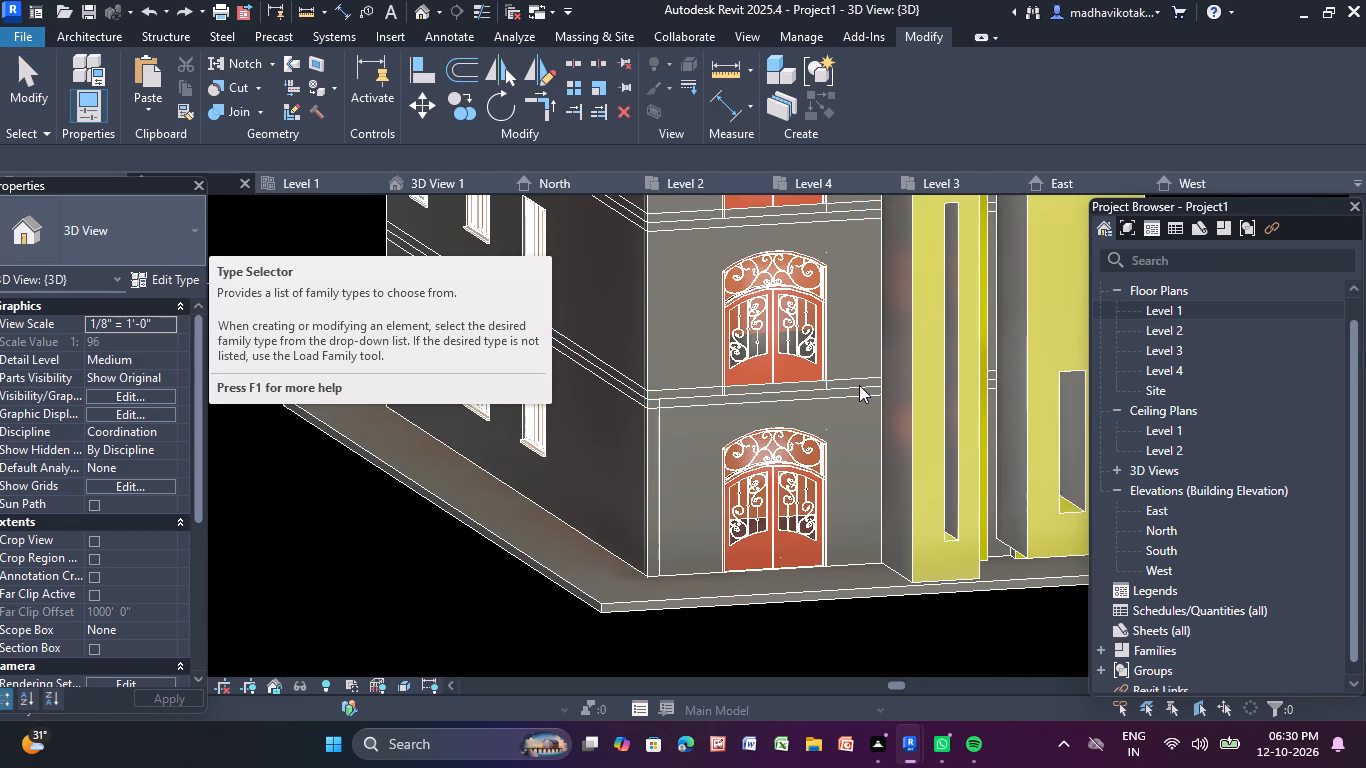
pyautogui.hotkey('ctrl', 'z')
pyautogui.hotkey('ctrl', 'z')
pyautogui.hotkey('ctrl', 'z')
pyautogui.hotkey('ctrl', 'z')
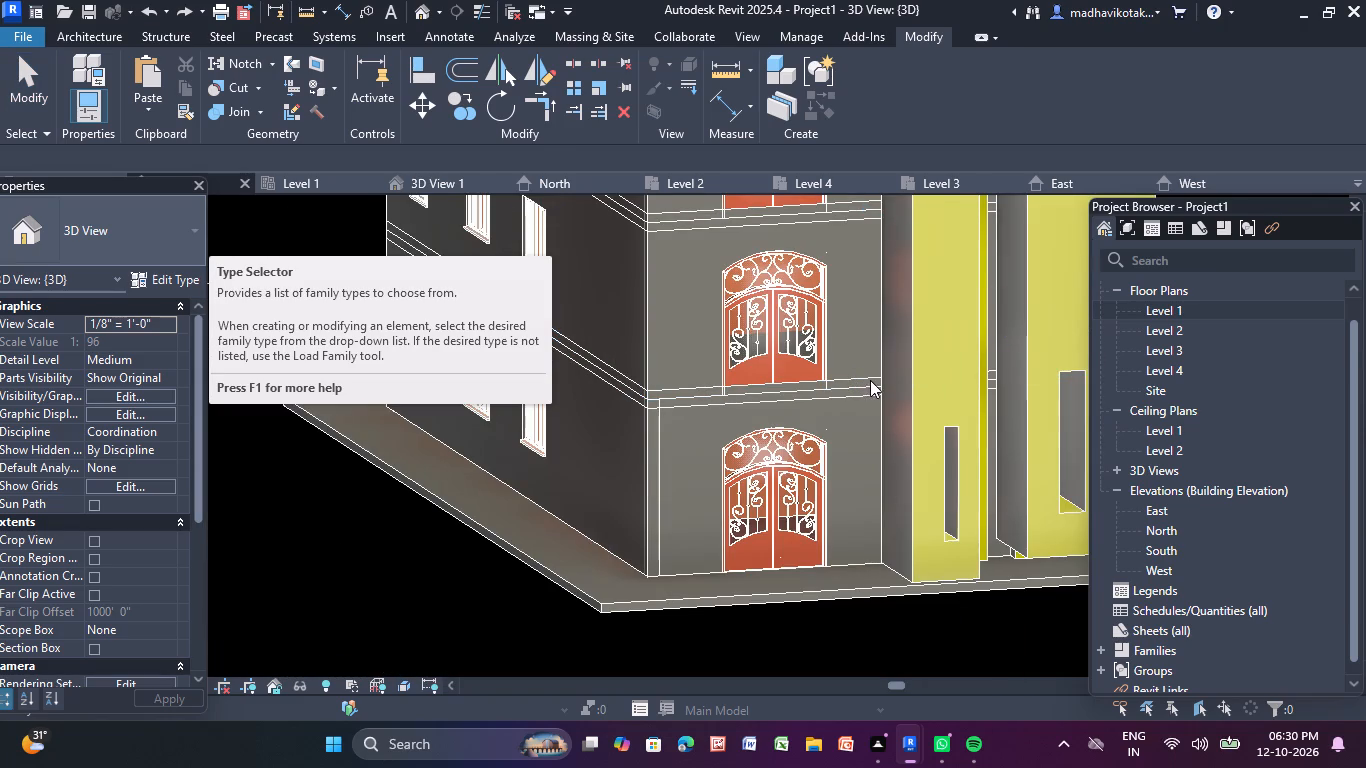
pyautogui.hotkey('ctrl', 'z')
pyautogui.hotkey('ctrl', 'z')
pyautogui.press('z')
pyautogui.press('z')
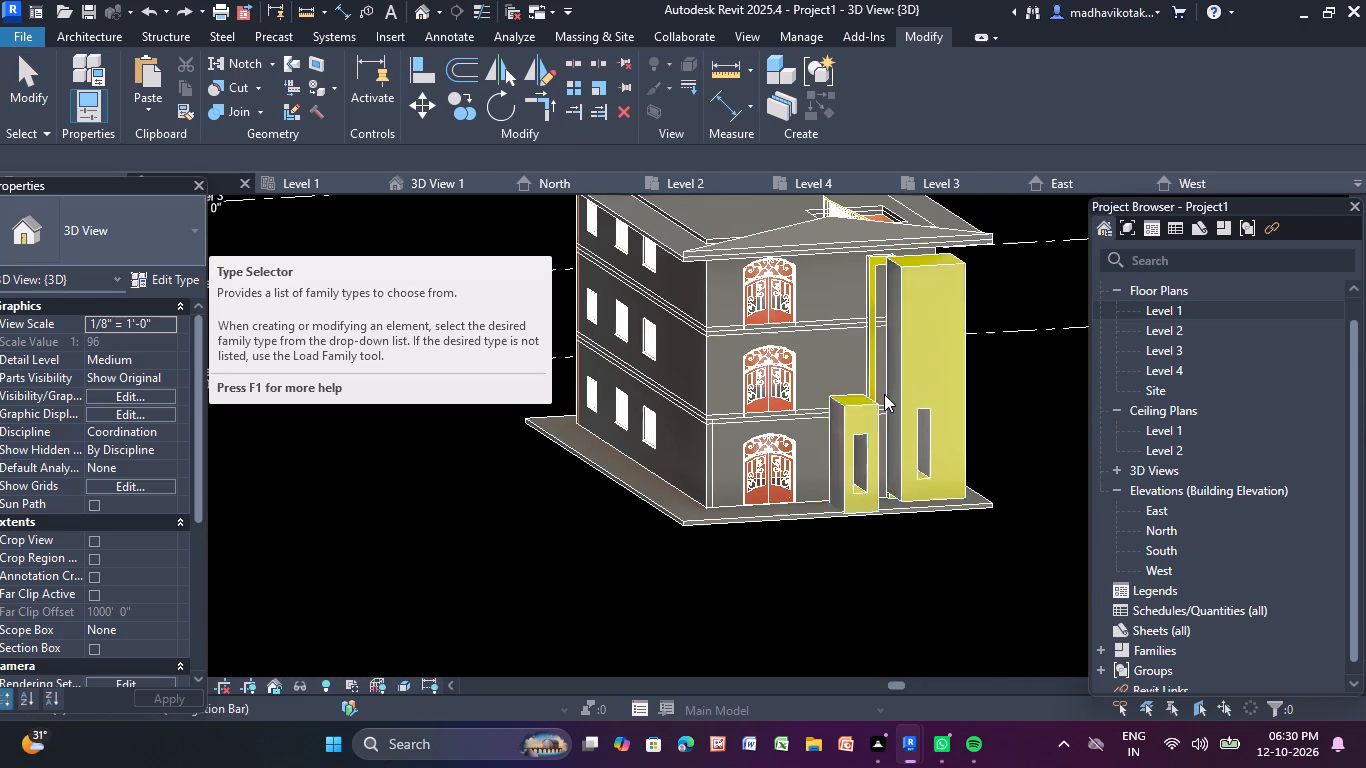
# Undo the wider block's height stretch and the edits before it, back to the void extrusion sketch of the two recesses.
pyautogui.hotkey('ctrl', 'z')
pyautogui.hotkey('ctrl', 'z')
pyautogui.hotkey('ctrl', 'z')
pyautogui.hotkey('ctrl', 'z')
pyautogui.hotkey('ctrl', 'z')
pyautogui.hotkey('ctrl', 'z')
pyautogui.hotkey('ctrl', 'z')
pyautogui.hotkey('ctrl', 'z')
pyautogui.hotkey('ctrl', 'z')
pyautogui.hotkey('ctrl', 'z')
pyautogui.hotkey('ctrl', 'z')
pyautogui.hotkey('ctrl', 'z')
pyautogui.hotkey('ctrl', 'z')
pyautogui.hotkey('ctrl', 'z')
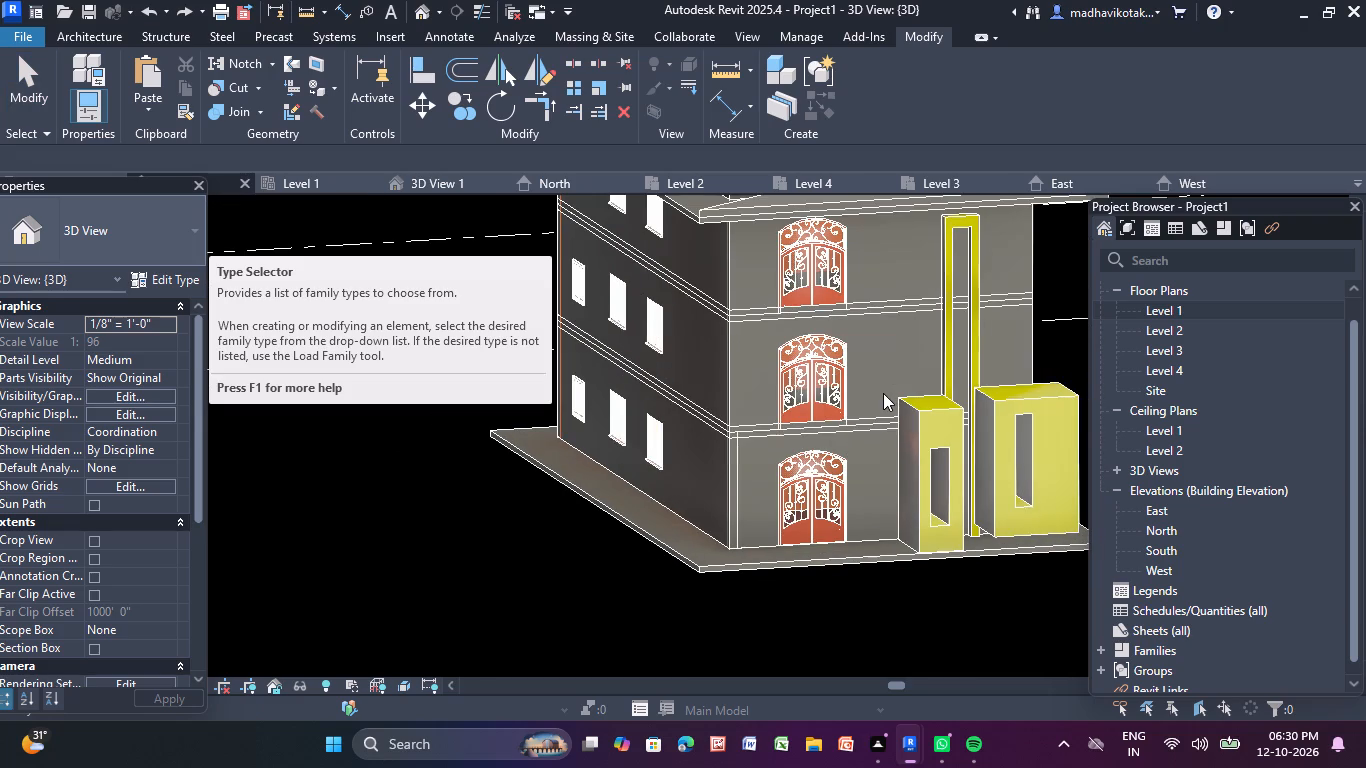
pyautogui.hotkey('ctrl', 'z')
pyautogui.hotkey('ctrl', 'z')
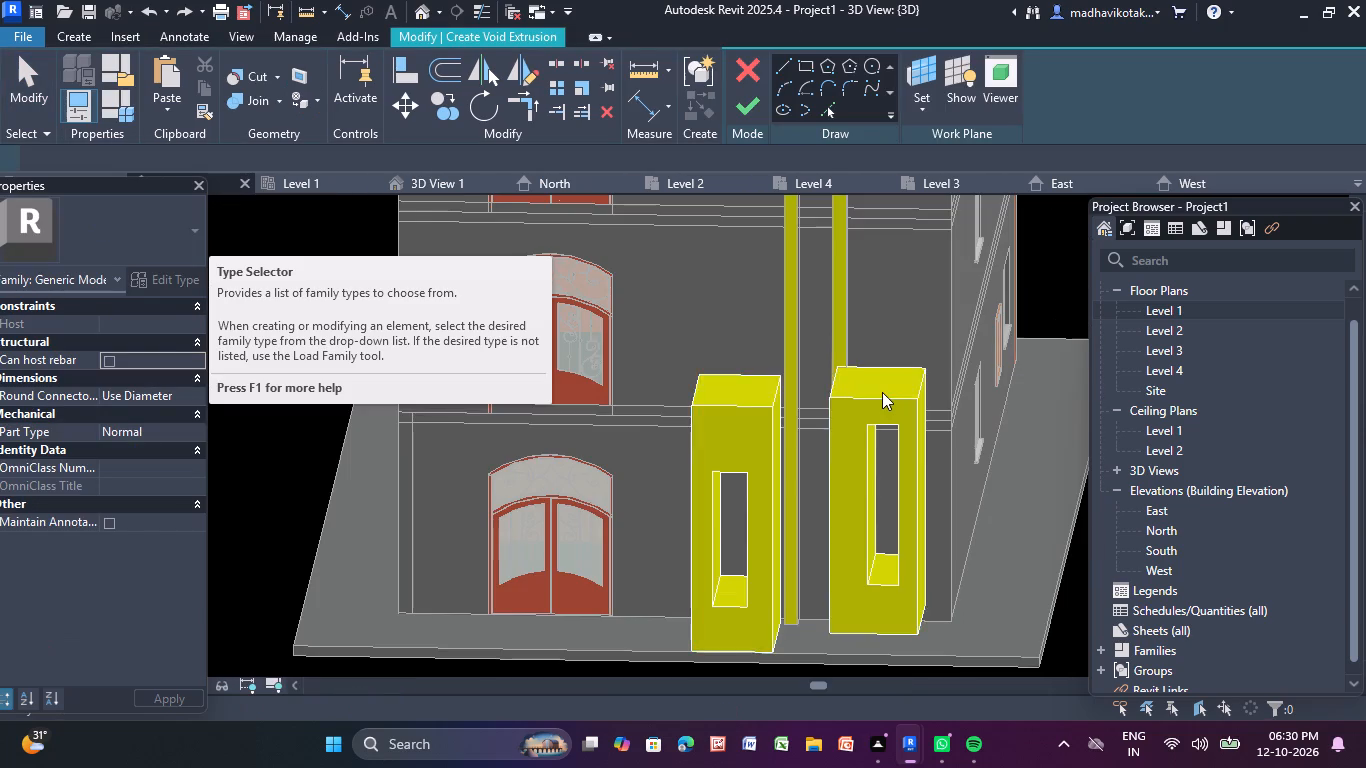
# Cancel the void extrusion sketch of the recesses and quit the in-place model, discarding its changes.
pyautogui.click(747, 68)
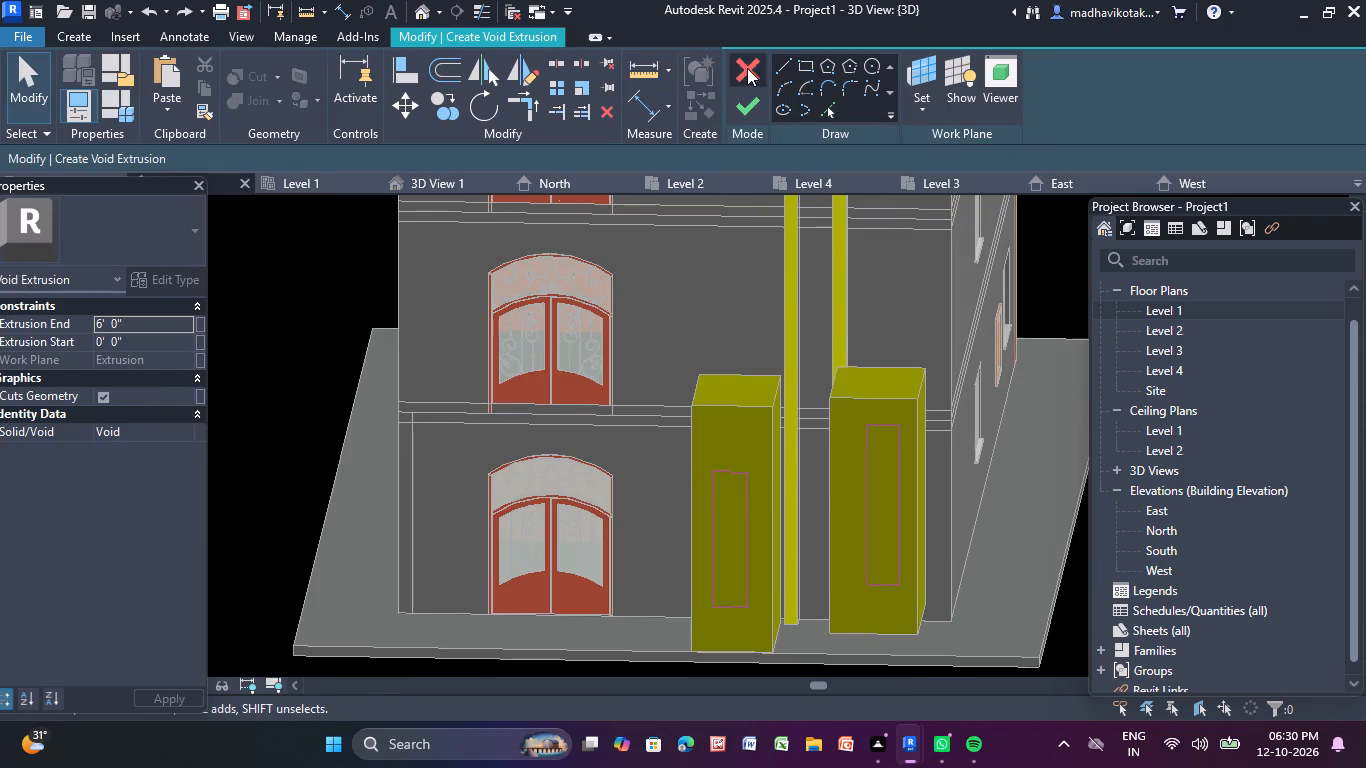
pyautogui.click(713, 376)
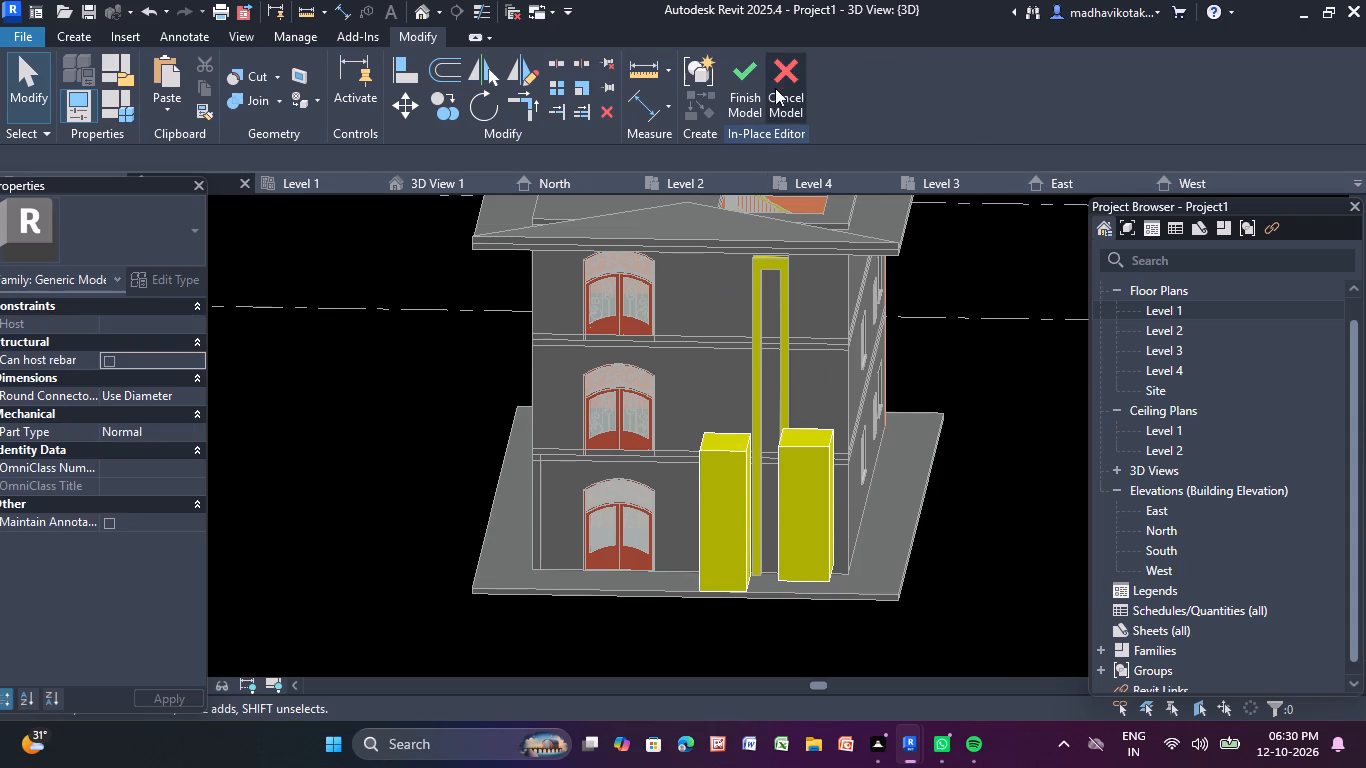
pyautogui.click(771, 78)
pyautogui.click(722, 383)
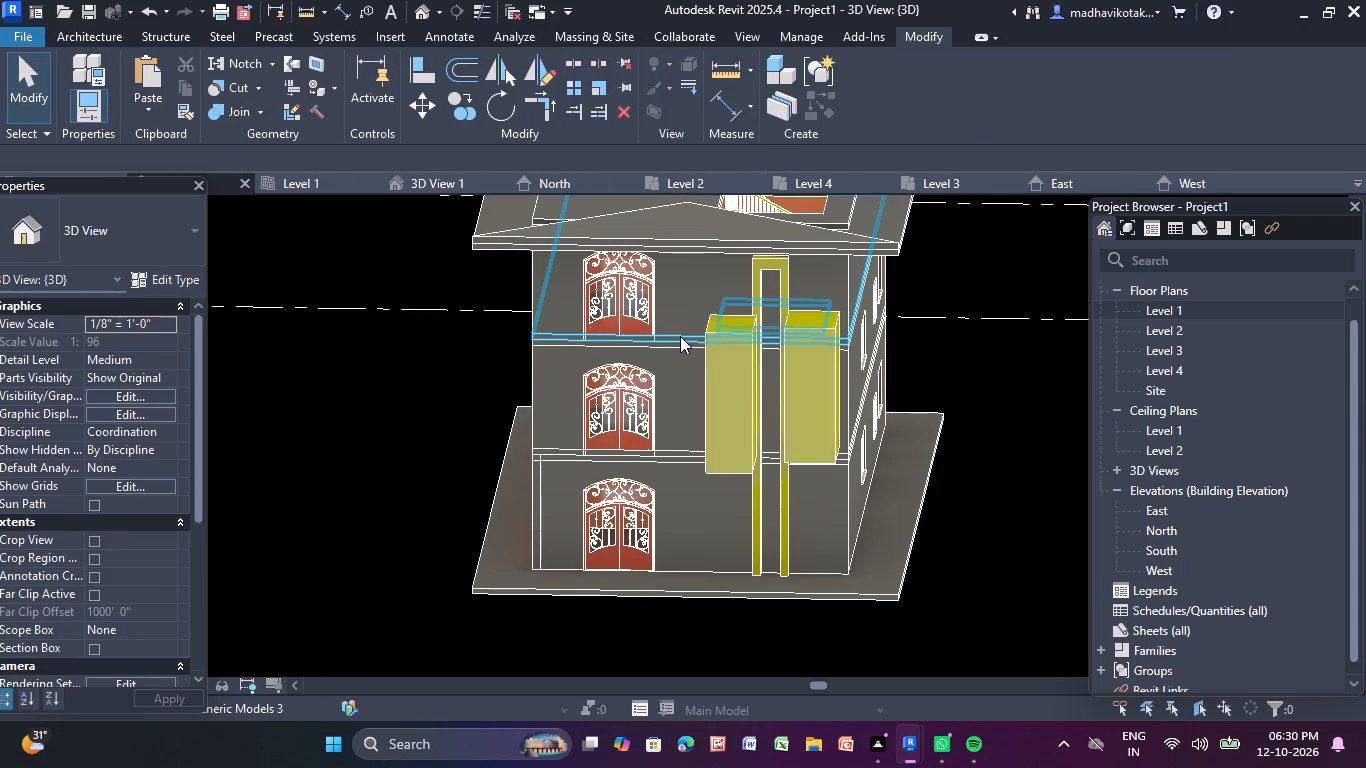
# Undo the placement and creation of the two solid blocks, back to the incomplete solid extrusion sketch beside the tall frame.
pyautogui.hotkey('ctrl', 'z')
pyautogui.hotkey('ctrl', 'z')
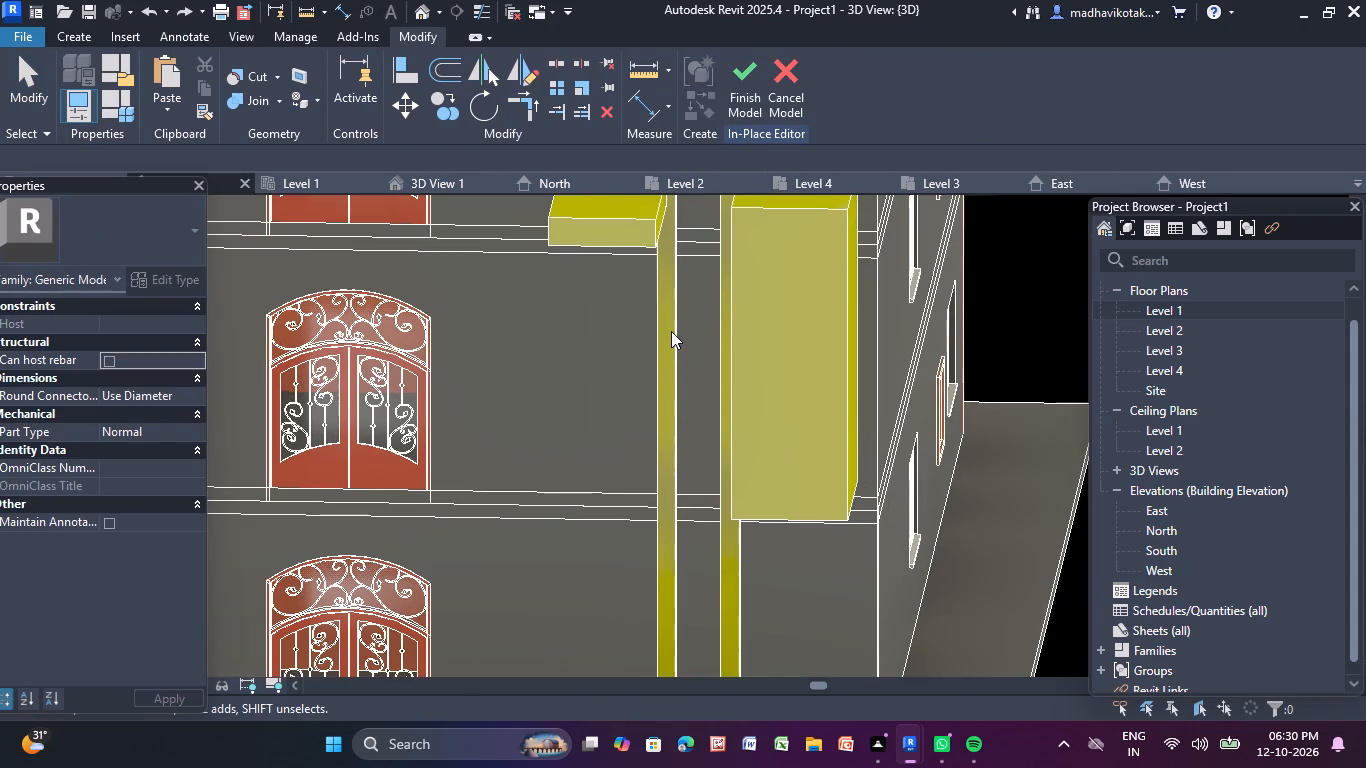
pyautogui.scroll(-7, 663, 311)
pyautogui.moveTo(641, 344); pyautogui.dragTo(612, 408, button='middle')
pyautogui.press('z')
pyautogui.hotkey('ctrl', 'z')
pyautogui.hotkey('ctrl', 'z')
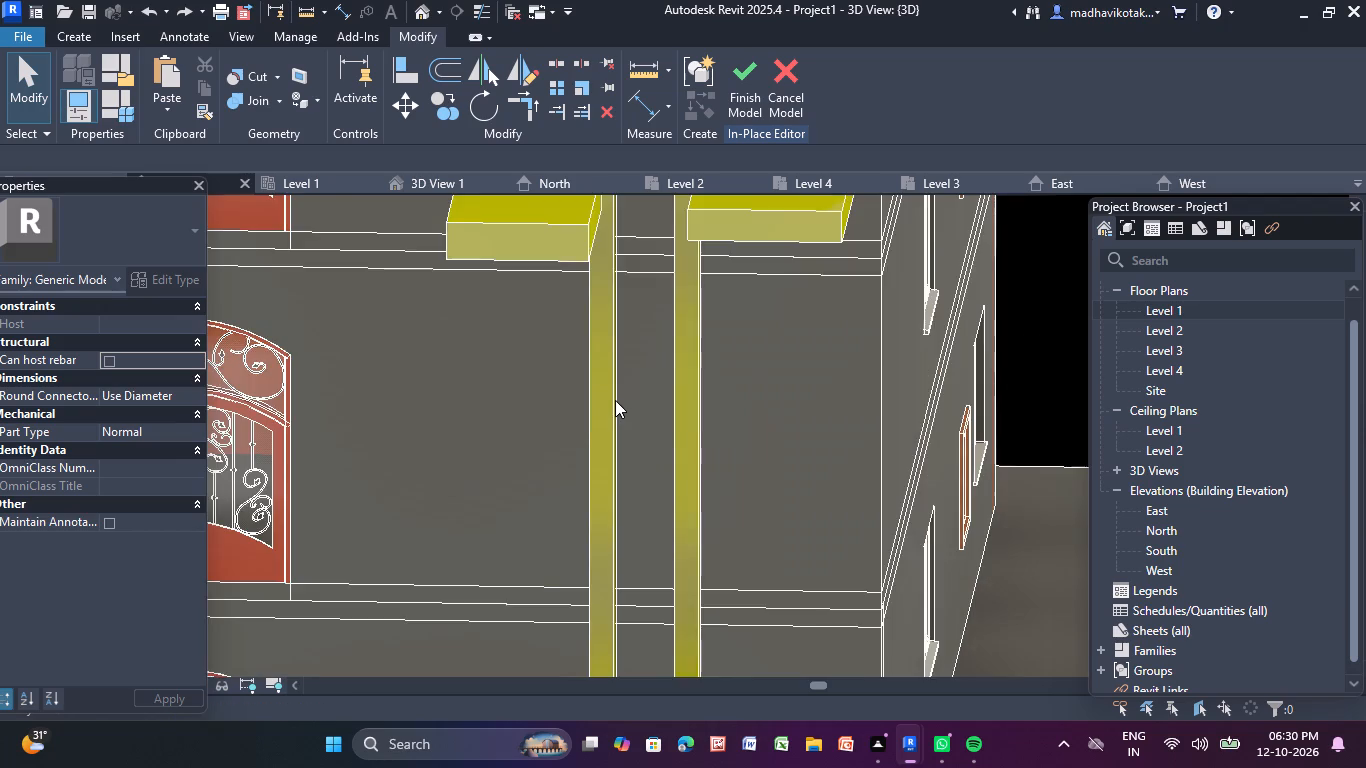
pyautogui.hotkey('ctrl', 'z')
pyautogui.hotkey('ctrl', 'z')
pyautogui.hotkey('ctrl', 'z')
pyautogui.press('z')
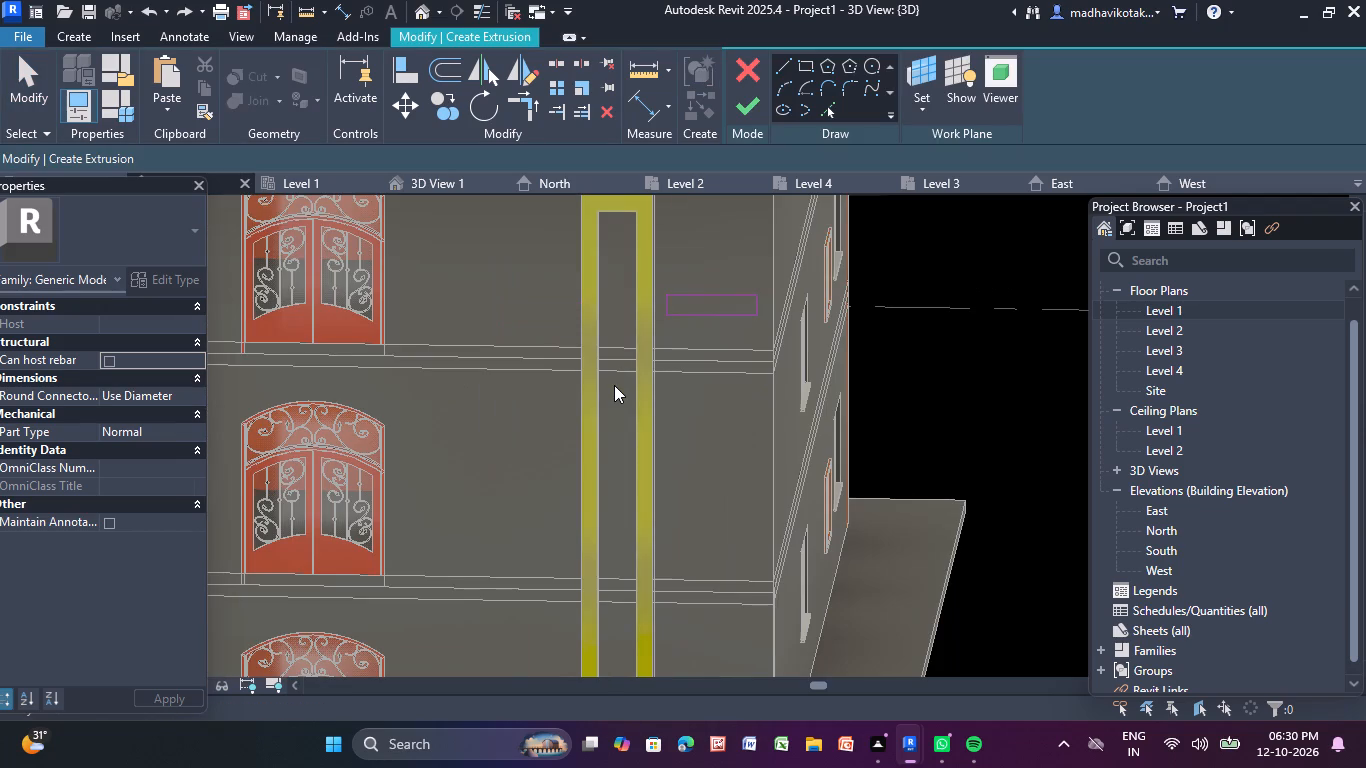
pyautogui.hotkey('ctrl', 'z')
pyautogui.hotkey('ctrl', 'z')
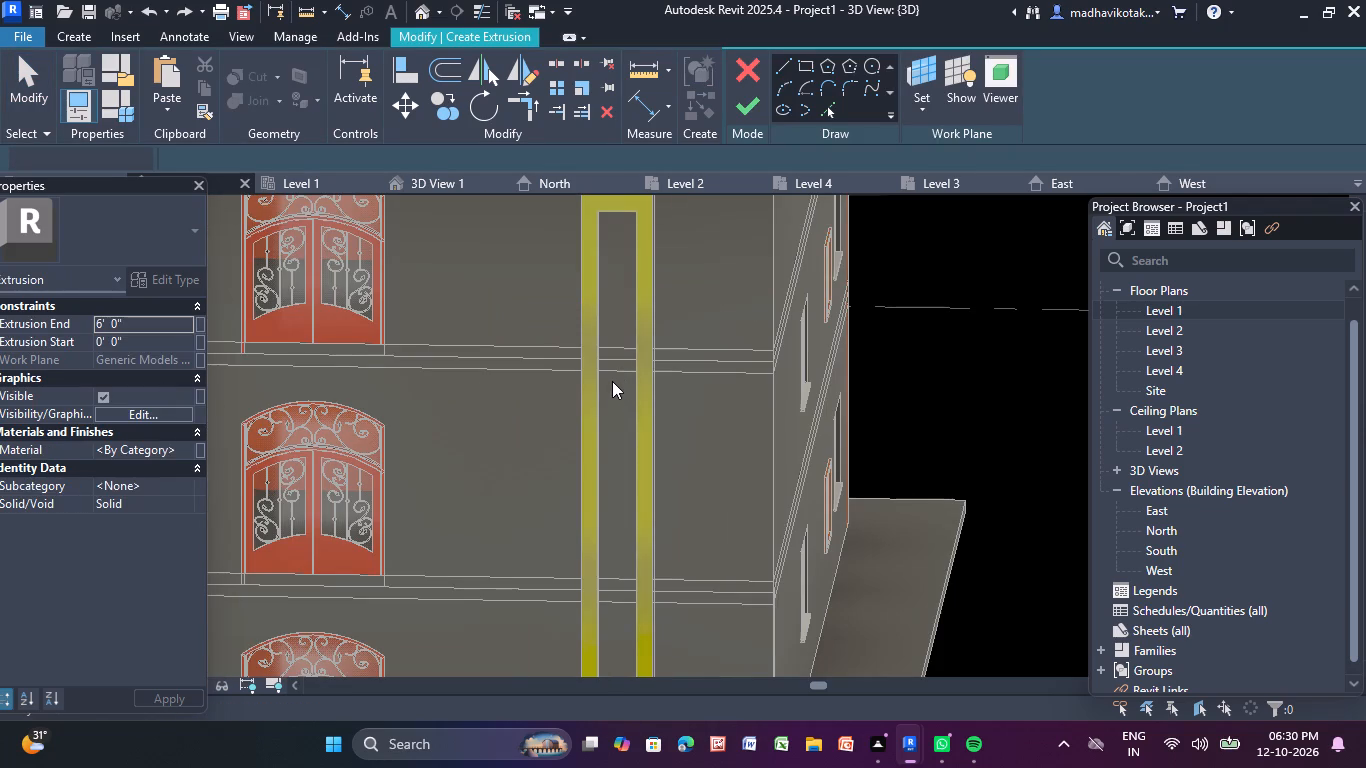
# Try to finish the incomplete solid extrusion sketch, and discard the sketch.
pyautogui.scroll(-1, 606, 344)
pyautogui.click(739, 106)
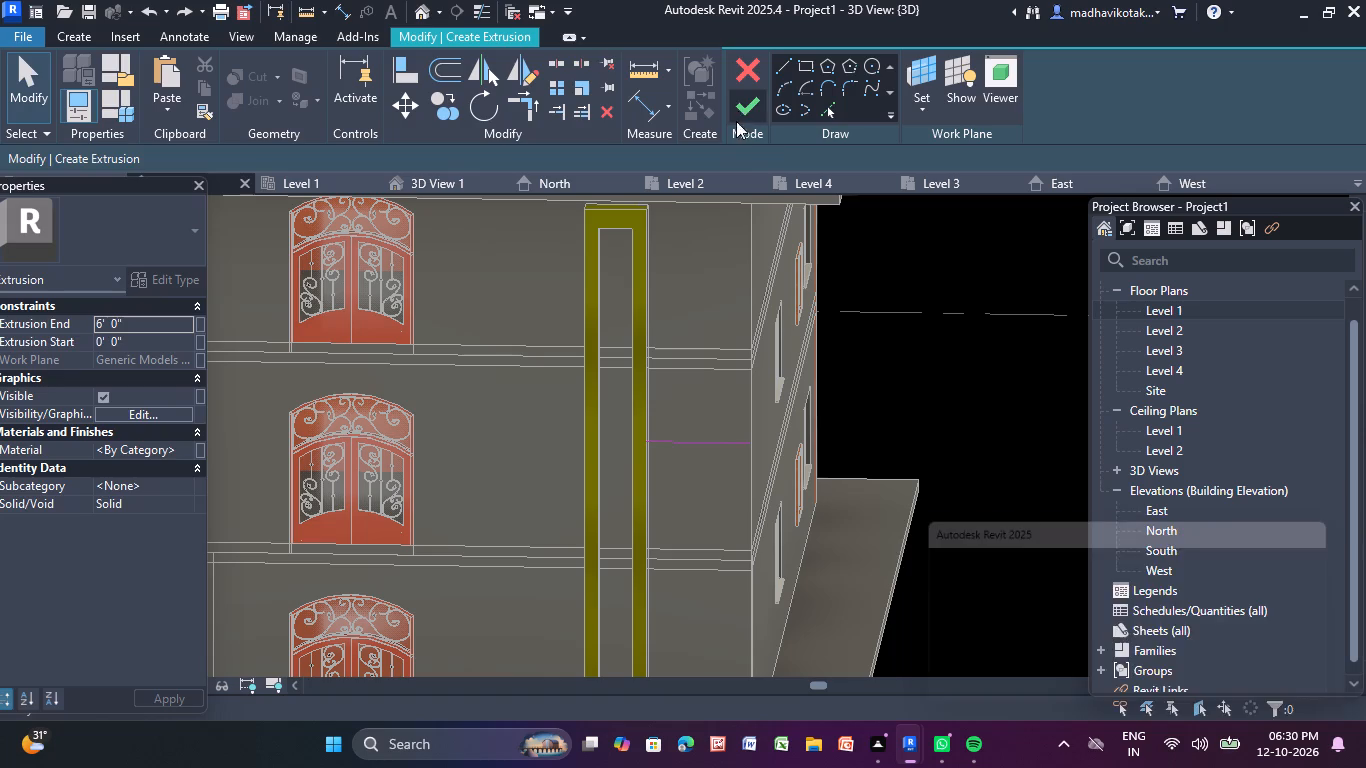
pyautogui.click(1220, 689)
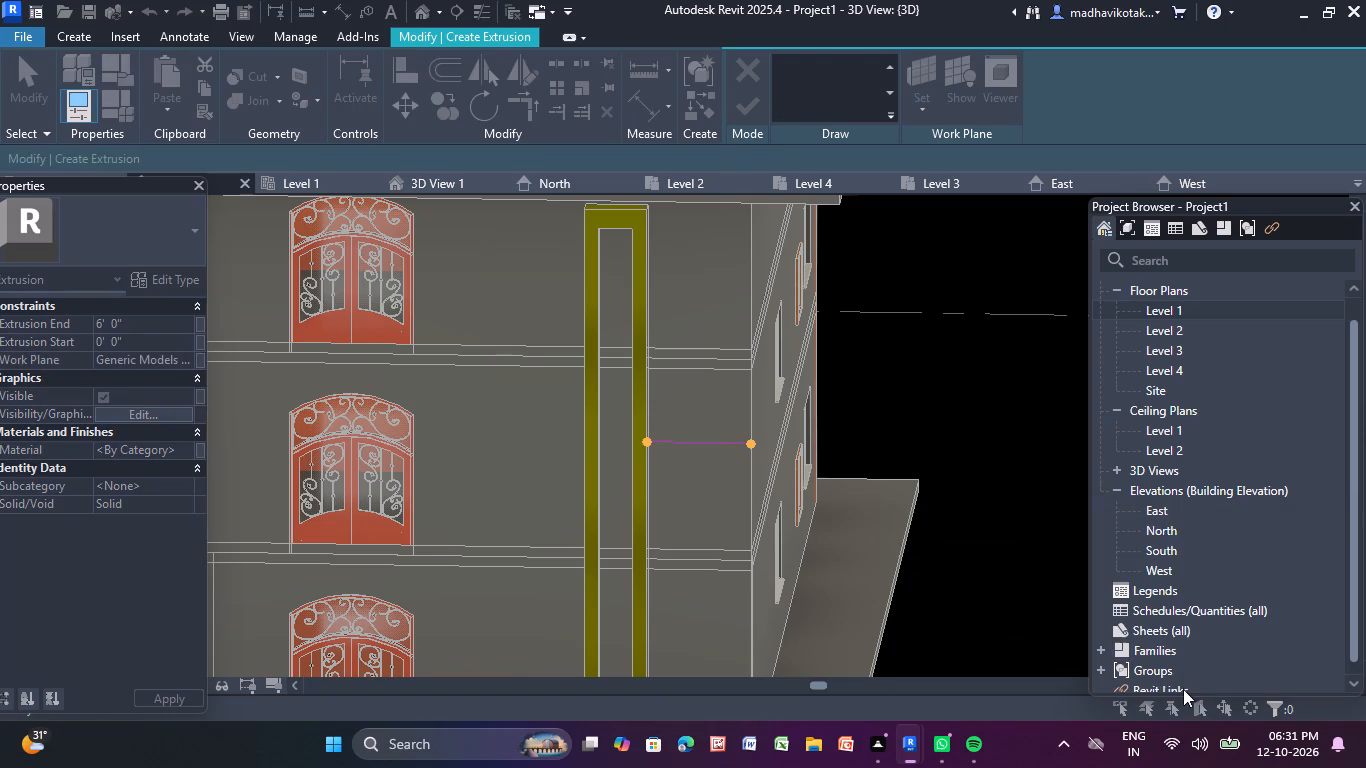
pyautogui.click(730, 442)
pyautogui.click(749, 69)
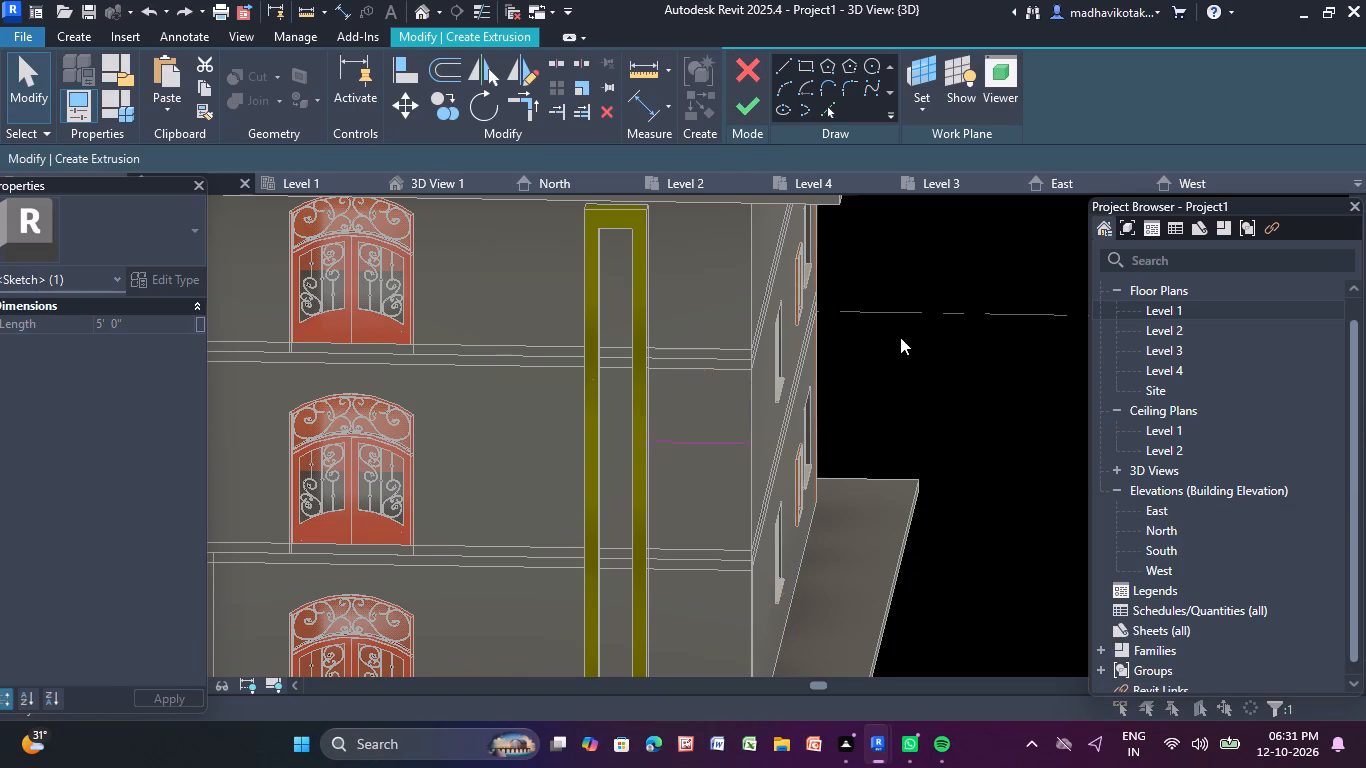
pyautogui.click(750, 383)
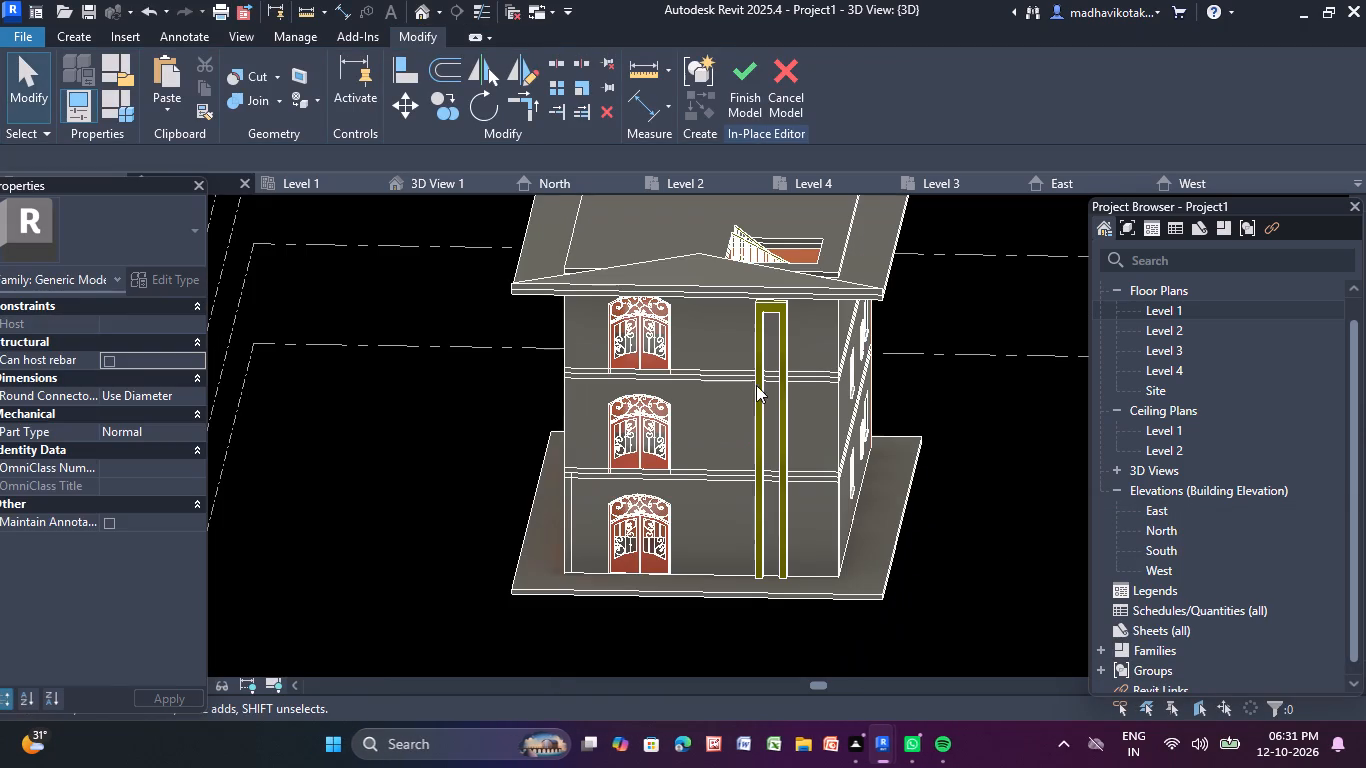
# Exit the in-place model and confirm deleting its empty family, keeping the tall frame on the door-end wall.
pyautogui.press('Escape')
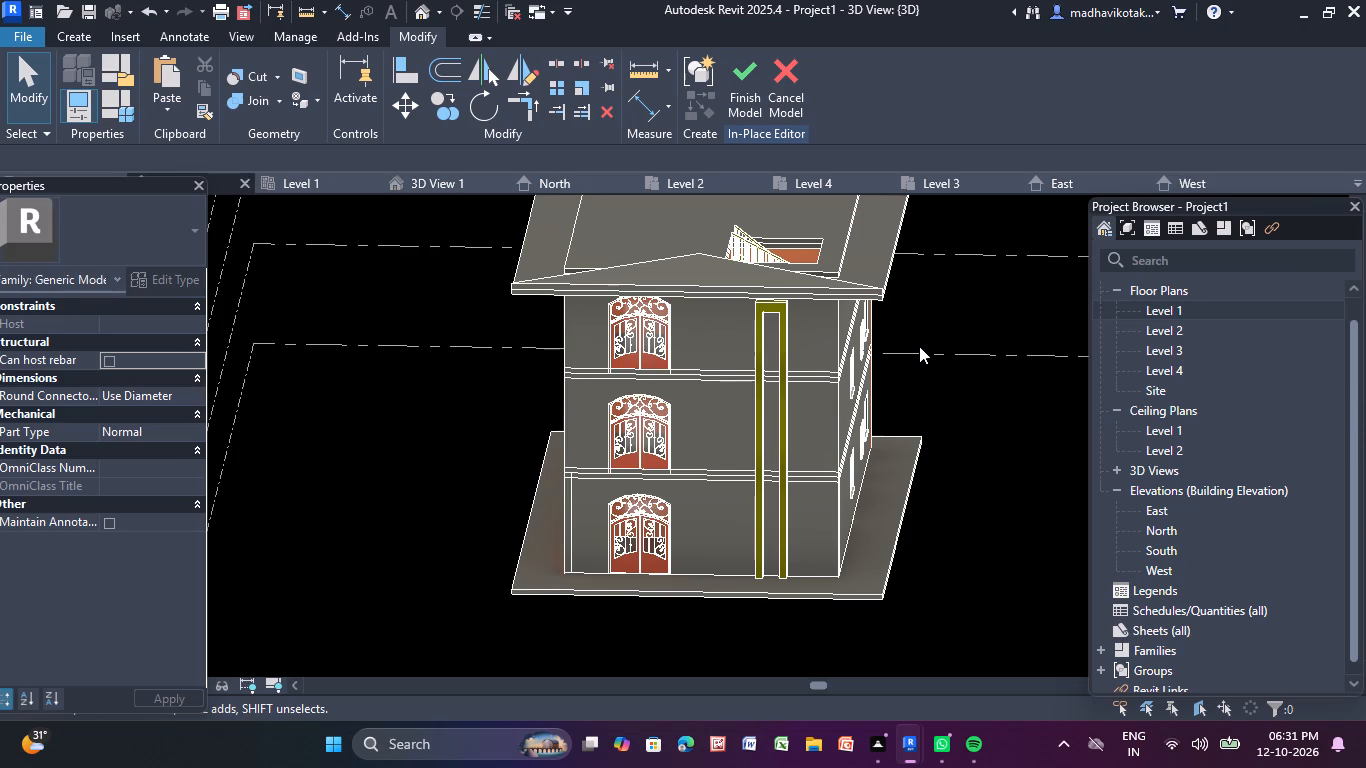
pyautogui.click(762, 83)
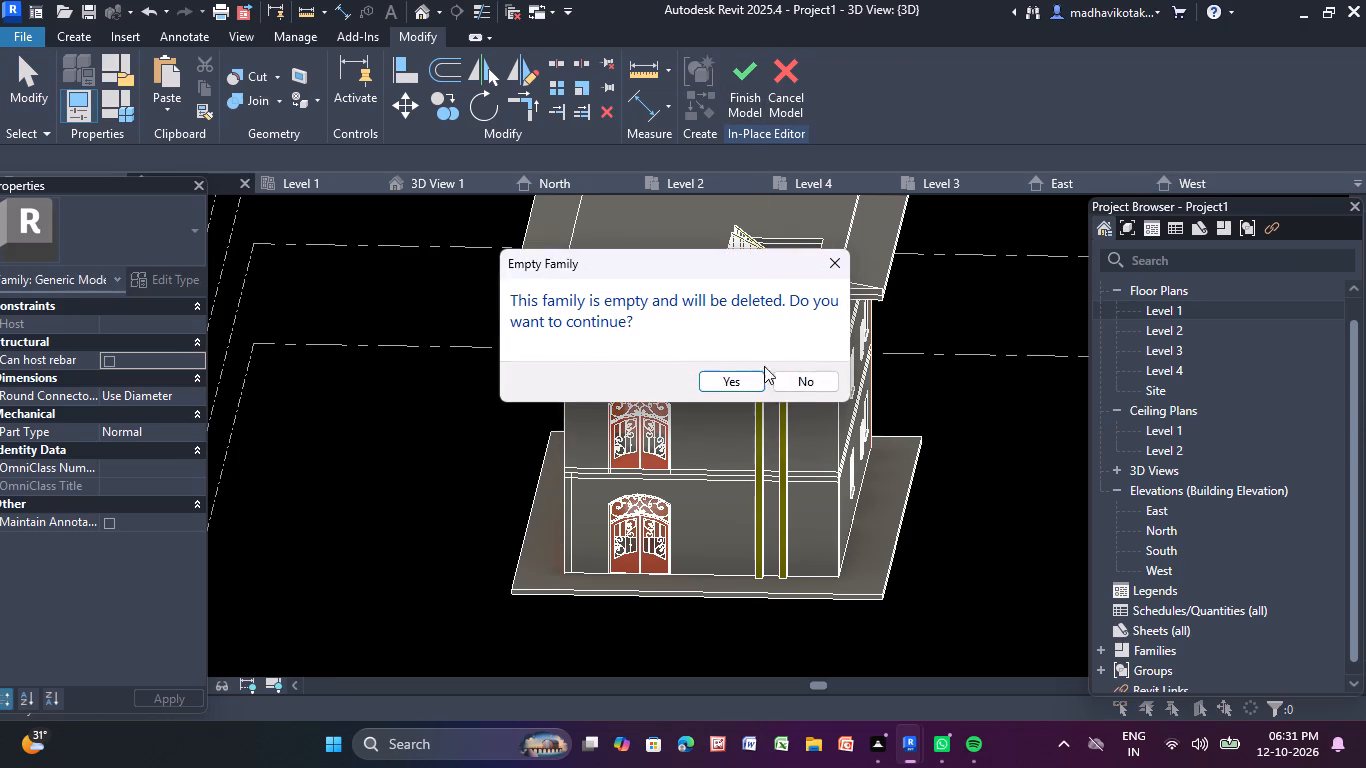
pyautogui.click(710, 376)
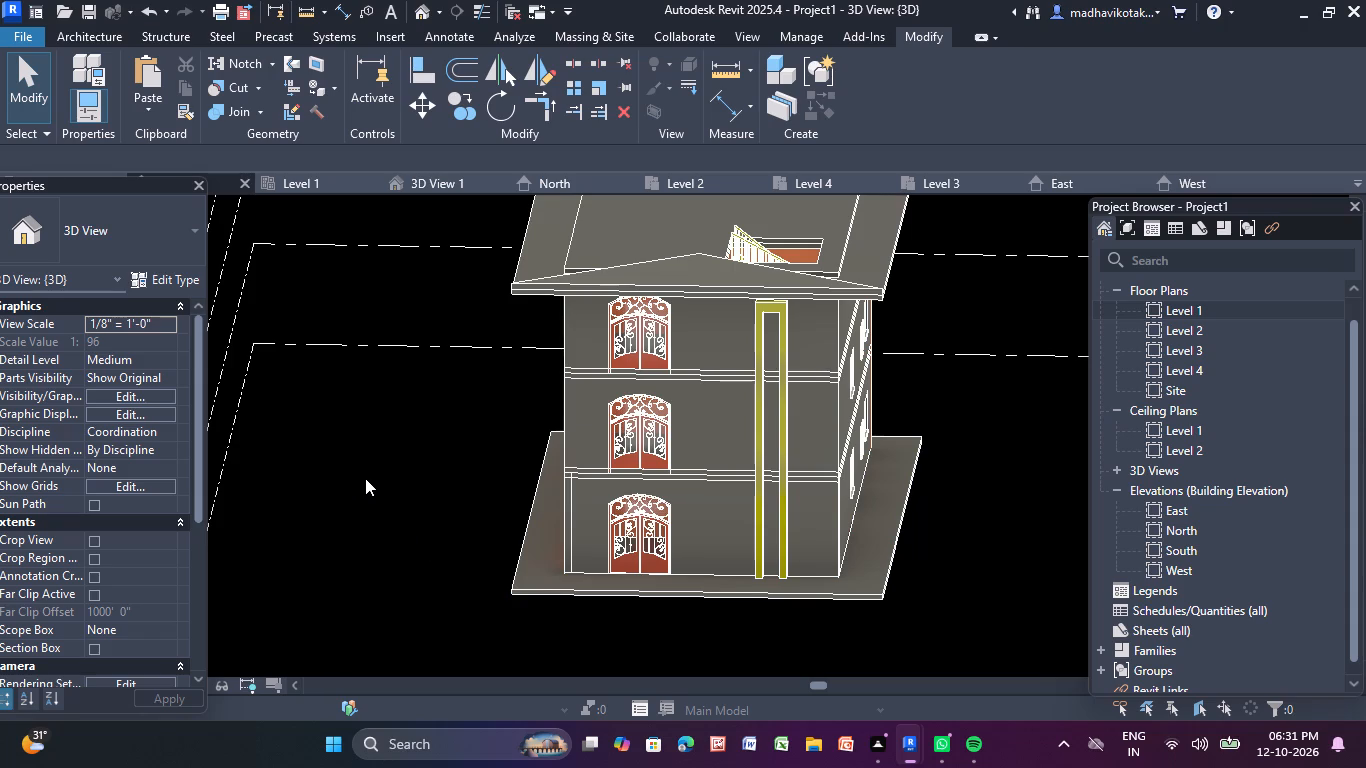
pyautogui.keyDown('shift'); pyautogui.moveTo(363, 477); pyautogui.dragTo(410, 424, button='middle'); pyautogui.keyUp('shift')
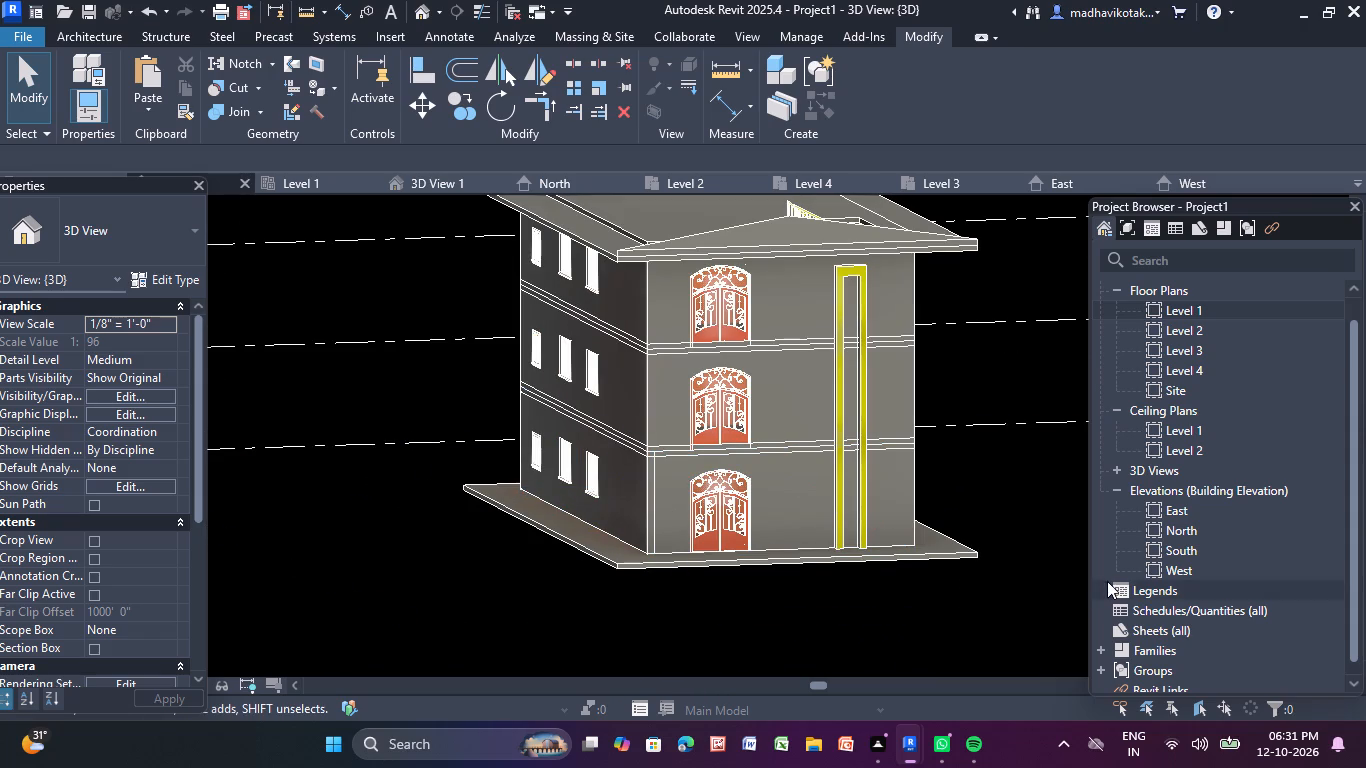
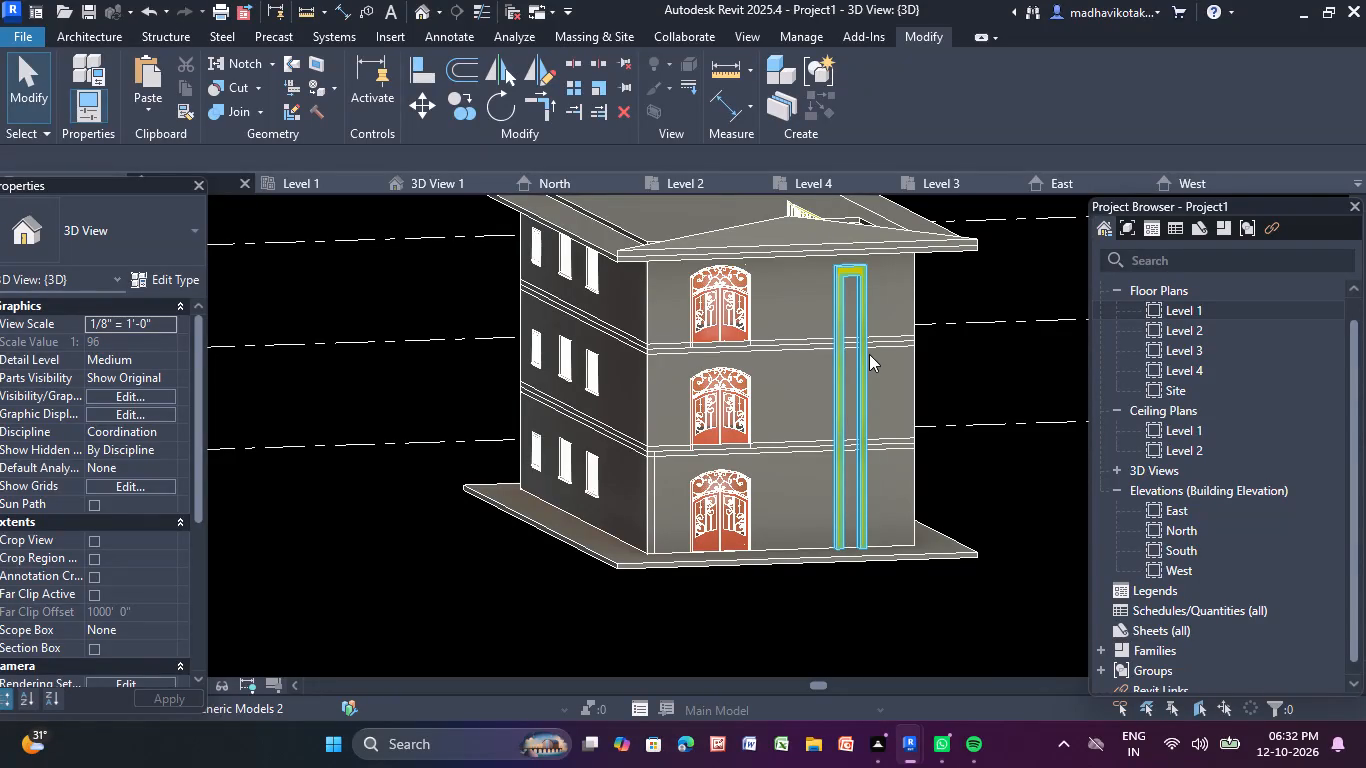
# Examine the building's exterior in 3D from all sides, ending on the front facade with the arched doors.
pyautogui.scroll(-1, 1190, 288)
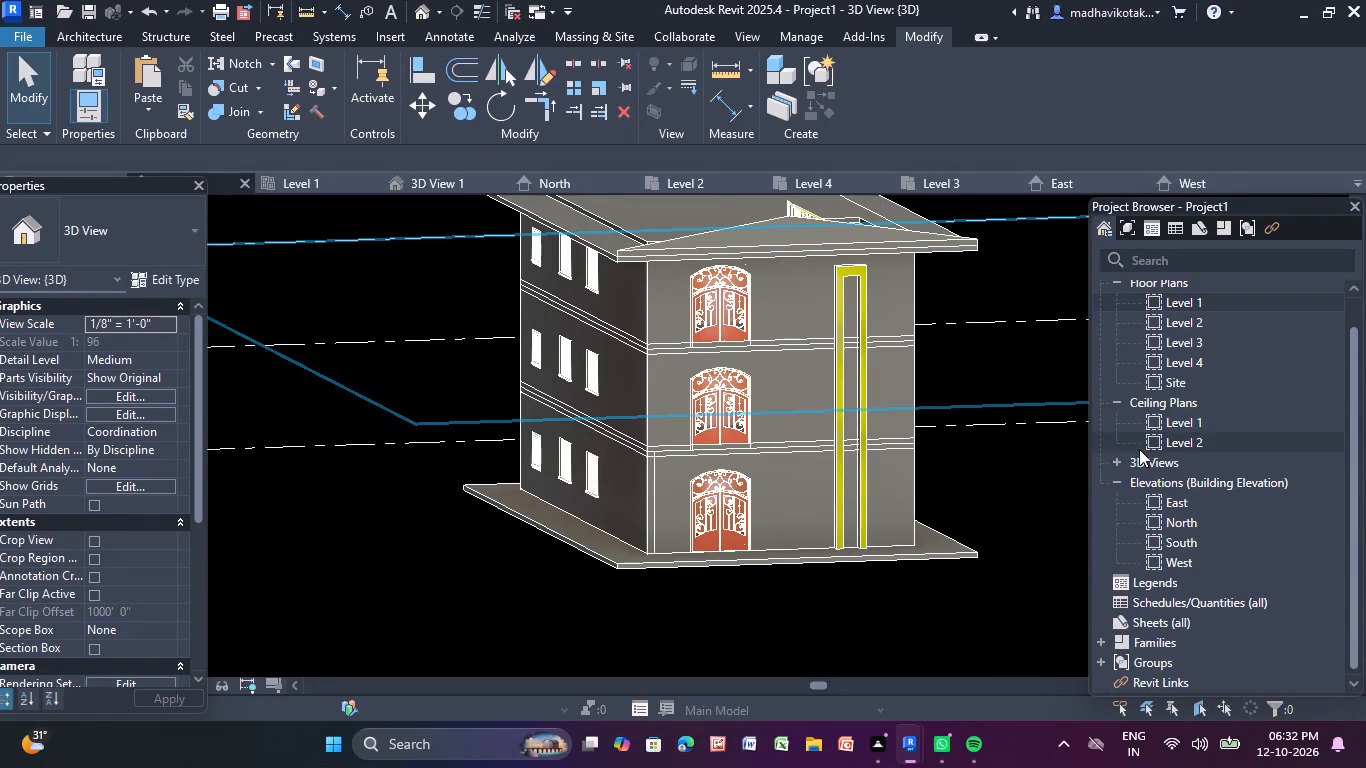
pyautogui.press('Escape')
pyautogui.moveTo(999, 385); pyautogui.dragTo(979, 389, button='middle')
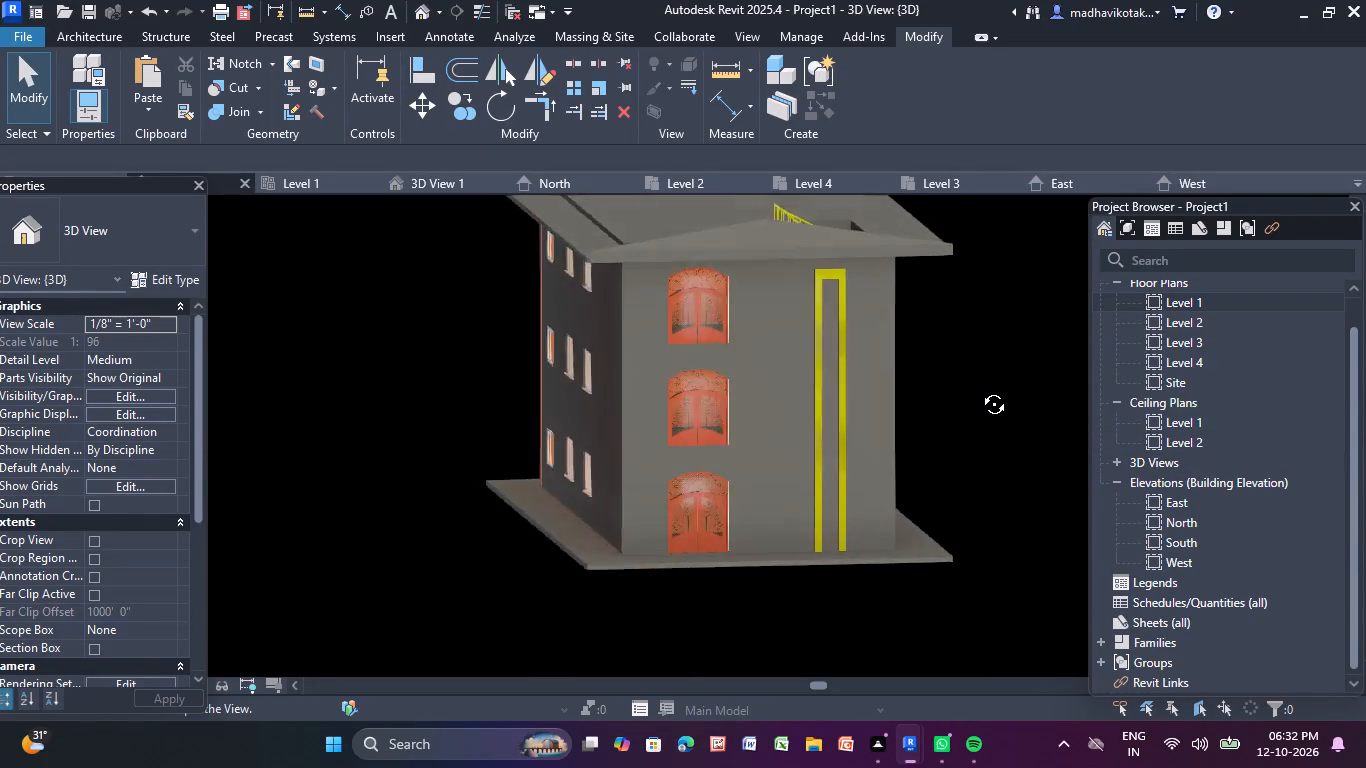
pyautogui.moveTo(979, 389); pyautogui.dragTo(966, 389, button='middle')
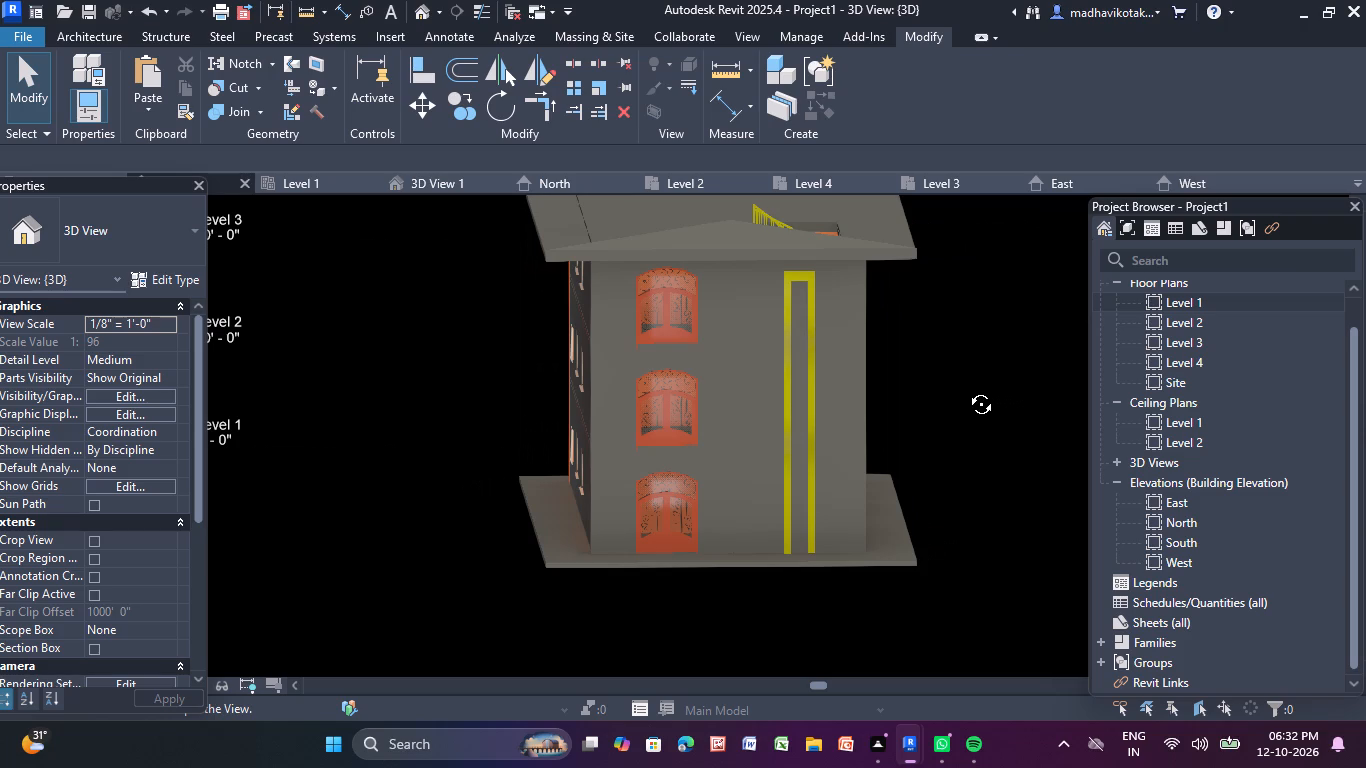
pyautogui.moveTo(966, 389); pyautogui.dragTo(938, 427, button='middle')
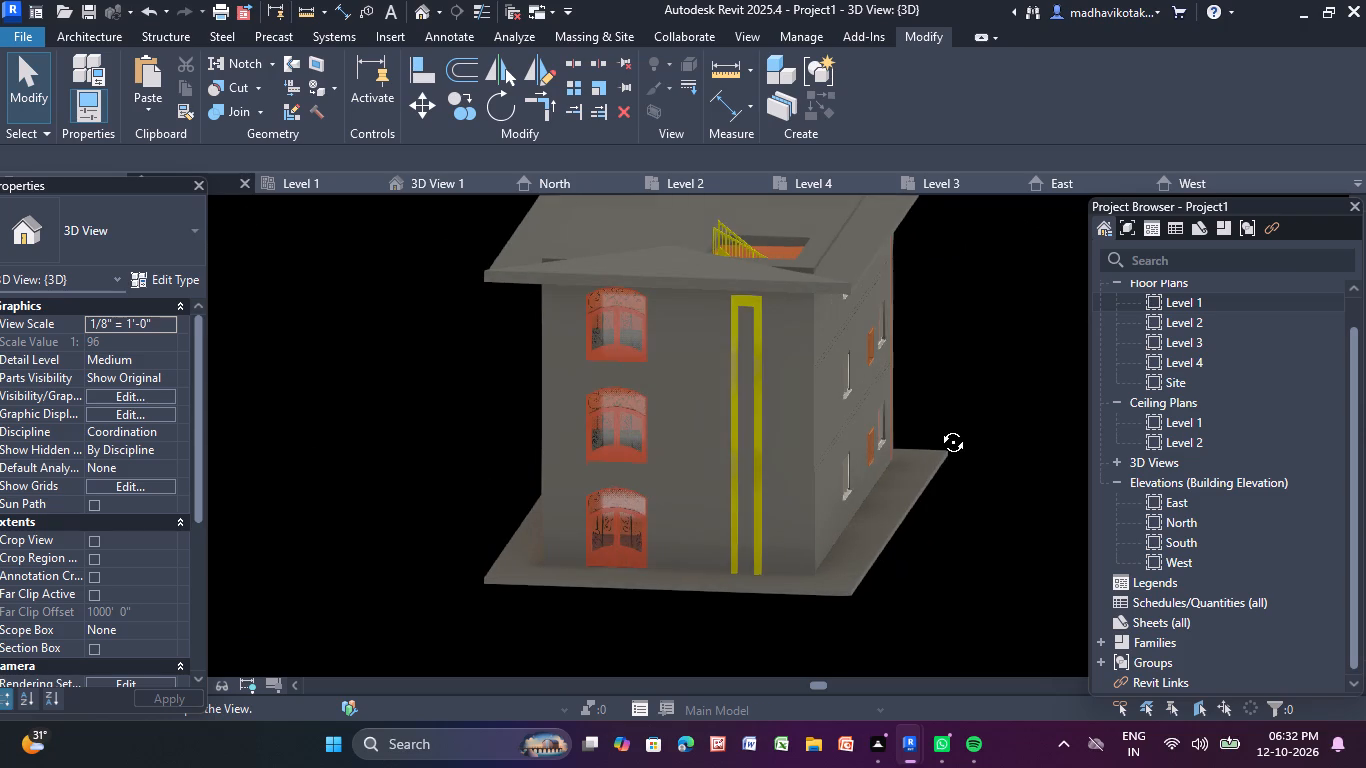
pyautogui.moveTo(938, 427); pyautogui.dragTo(929, 419, button='middle')
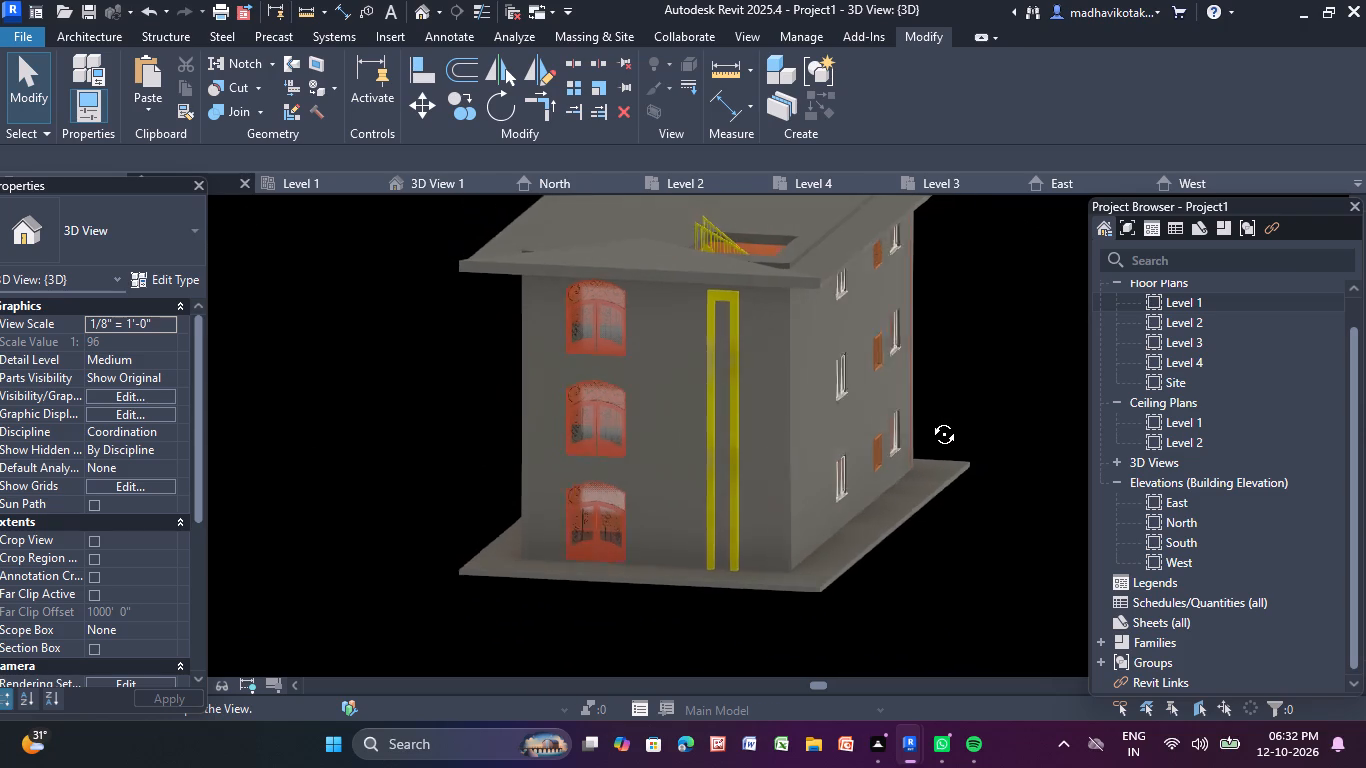
pyautogui.moveTo(929, 419); pyautogui.dragTo(514, 332, button='middle')
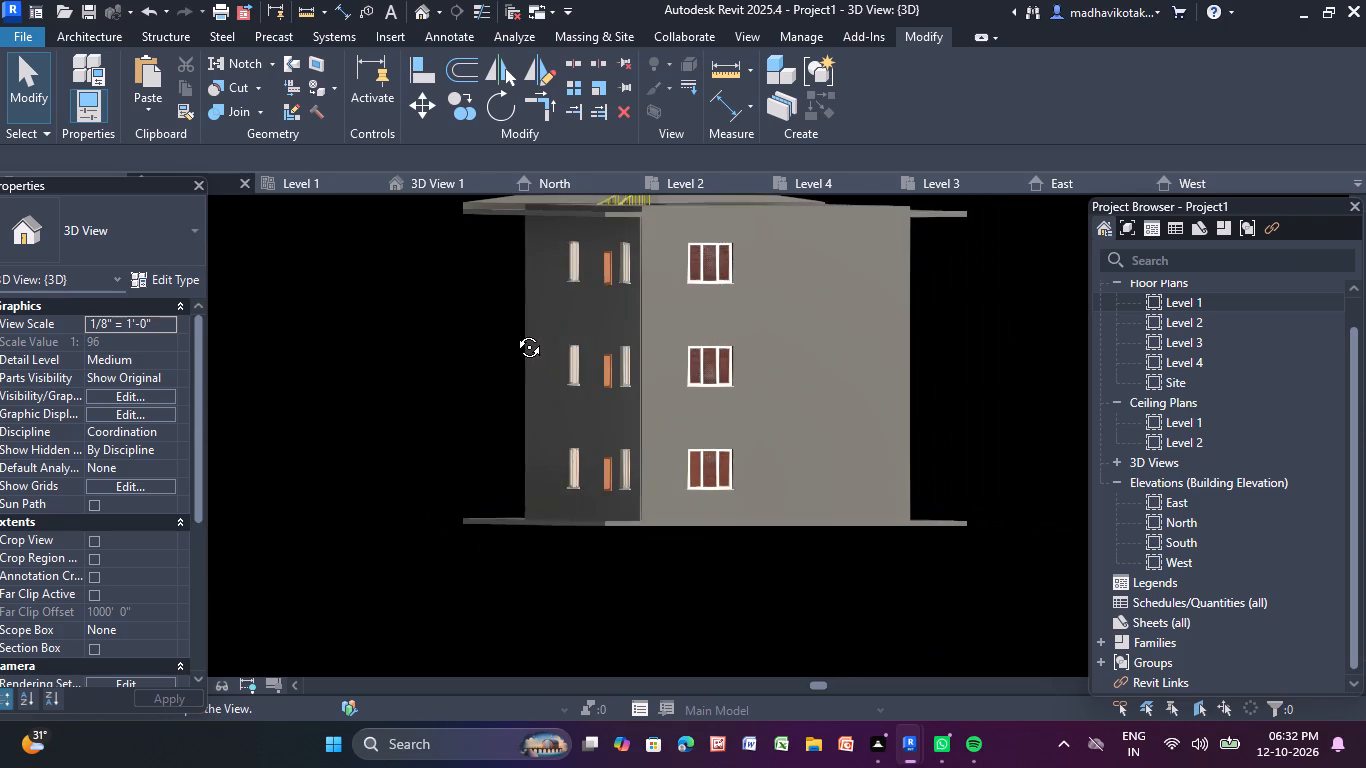
pyautogui.moveTo(514, 332); pyautogui.dragTo(370, 374, button='middle')
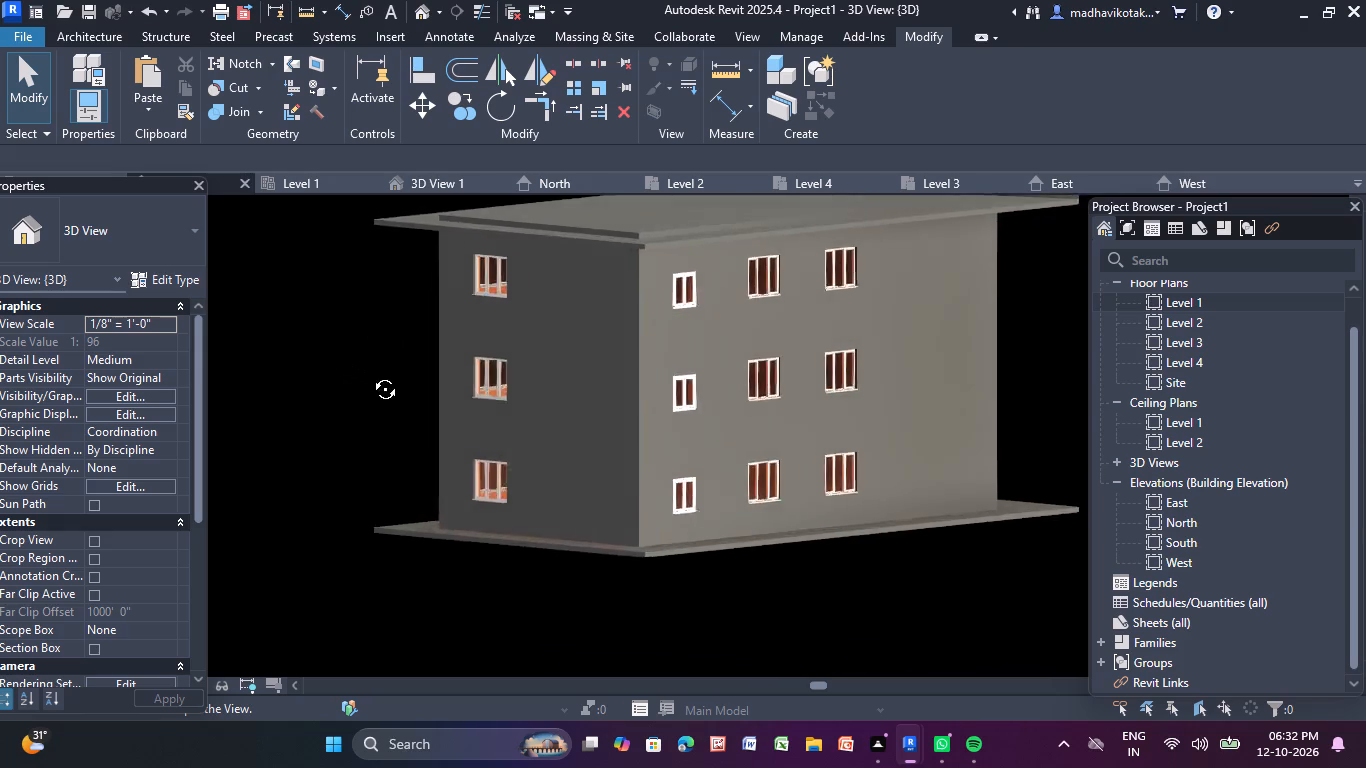
pyautogui.moveTo(370, 374); pyautogui.dragTo(649, 469, button='middle')
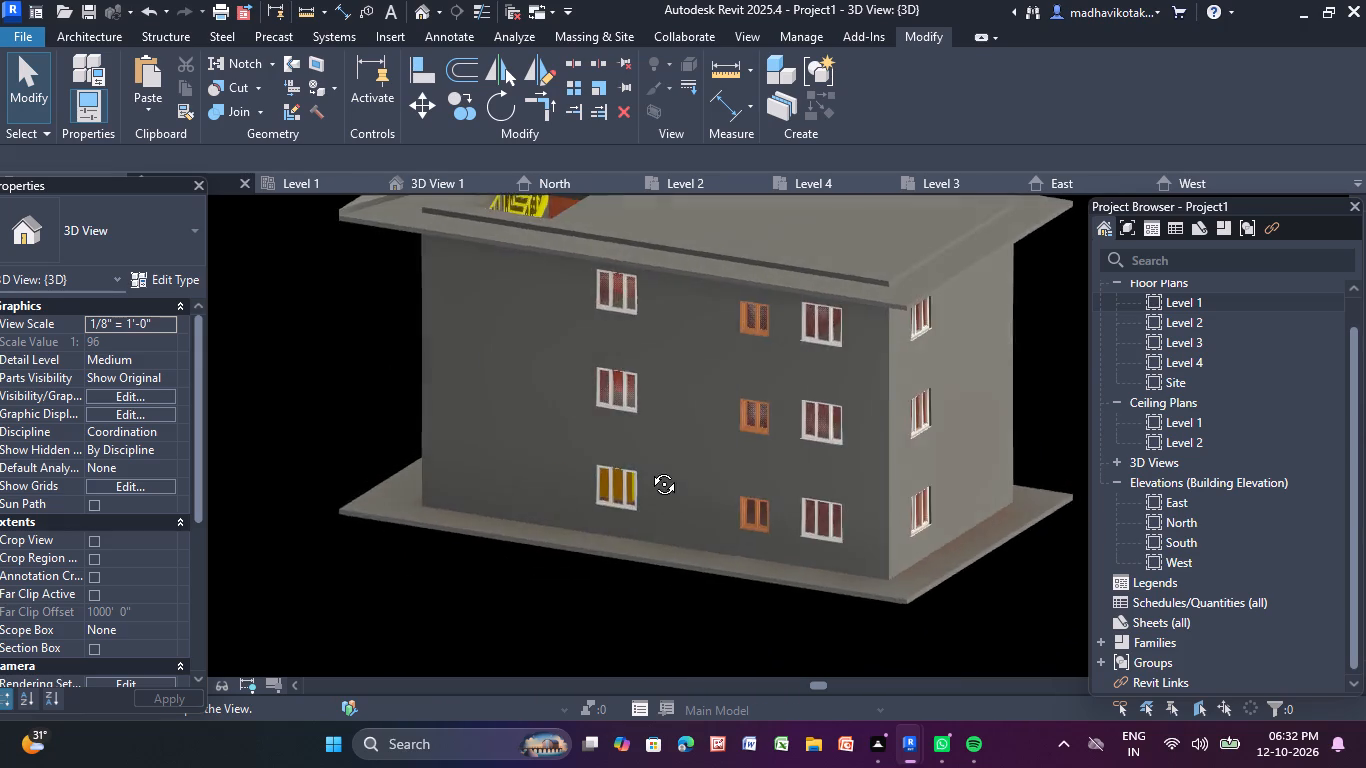
pyautogui.moveTo(649, 469); pyautogui.dragTo(841, 455, button='middle')
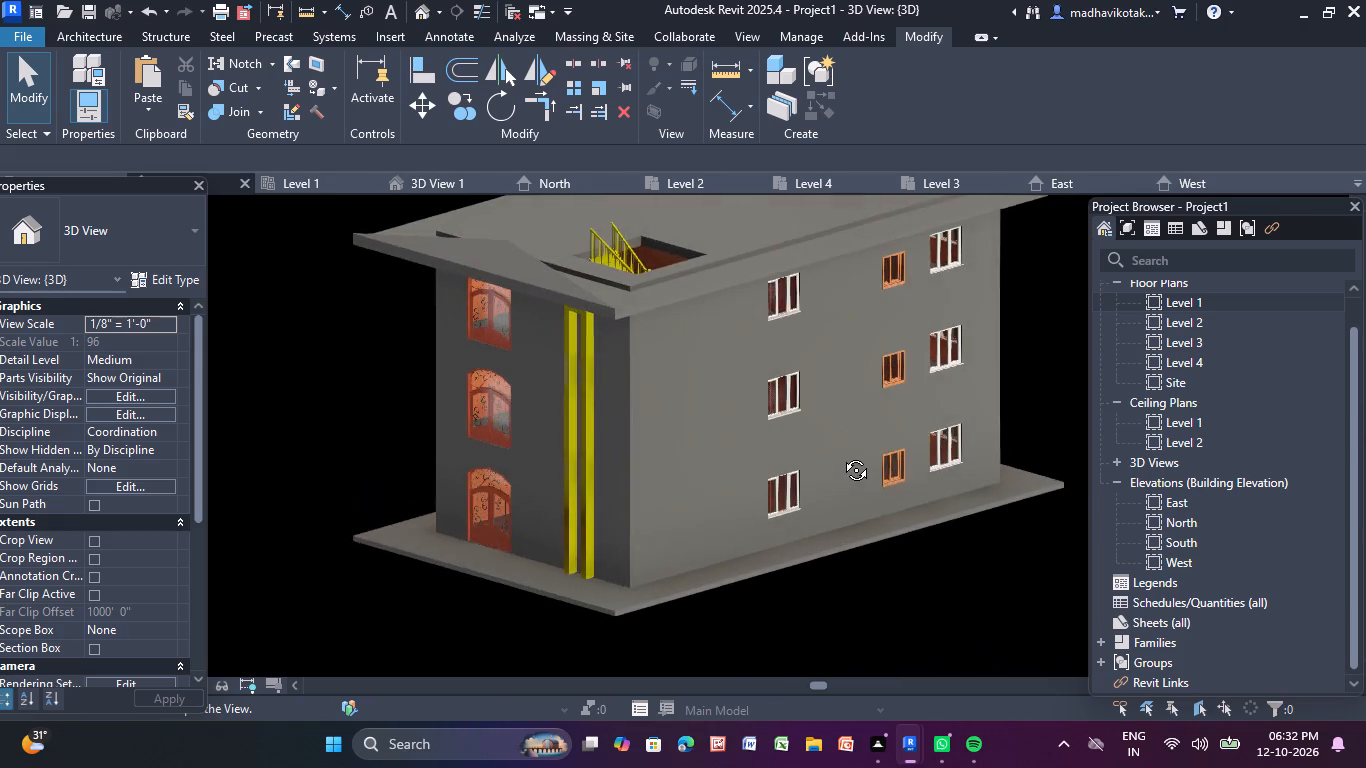
pyautogui.moveTo(841, 455); pyautogui.dragTo(971, 454, button='middle')
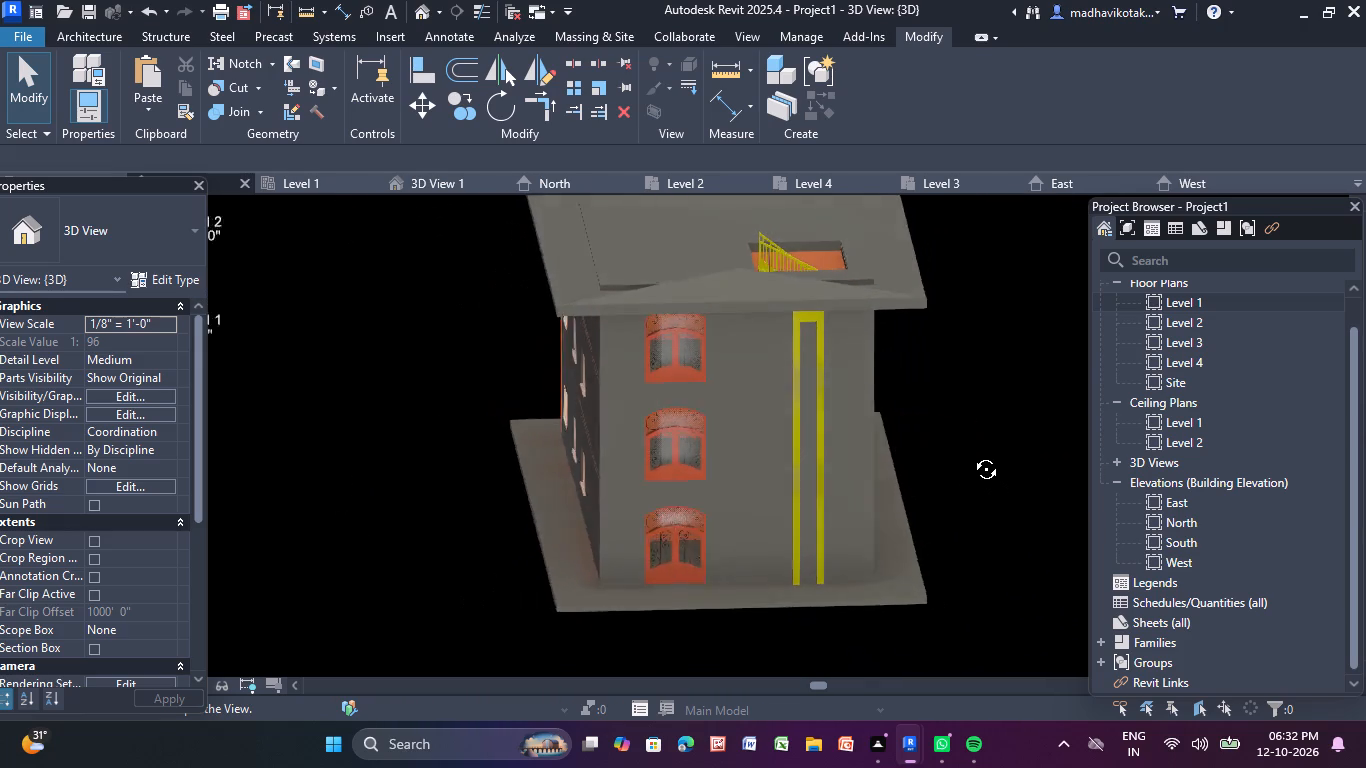
pyautogui.moveTo(971, 454); pyautogui.dragTo(967, 401, button='middle')
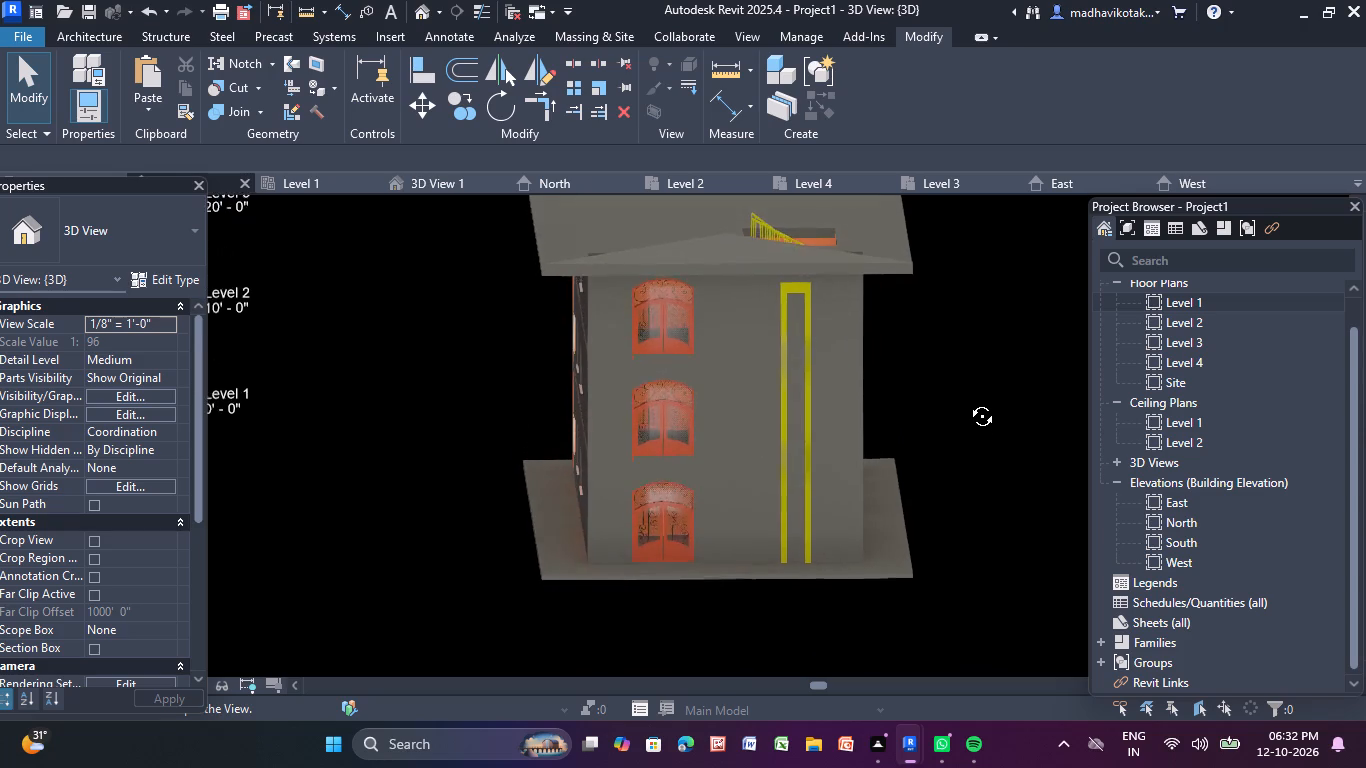
pyautogui.moveTo(967, 401); pyautogui.dragTo(963, 379, button='middle')
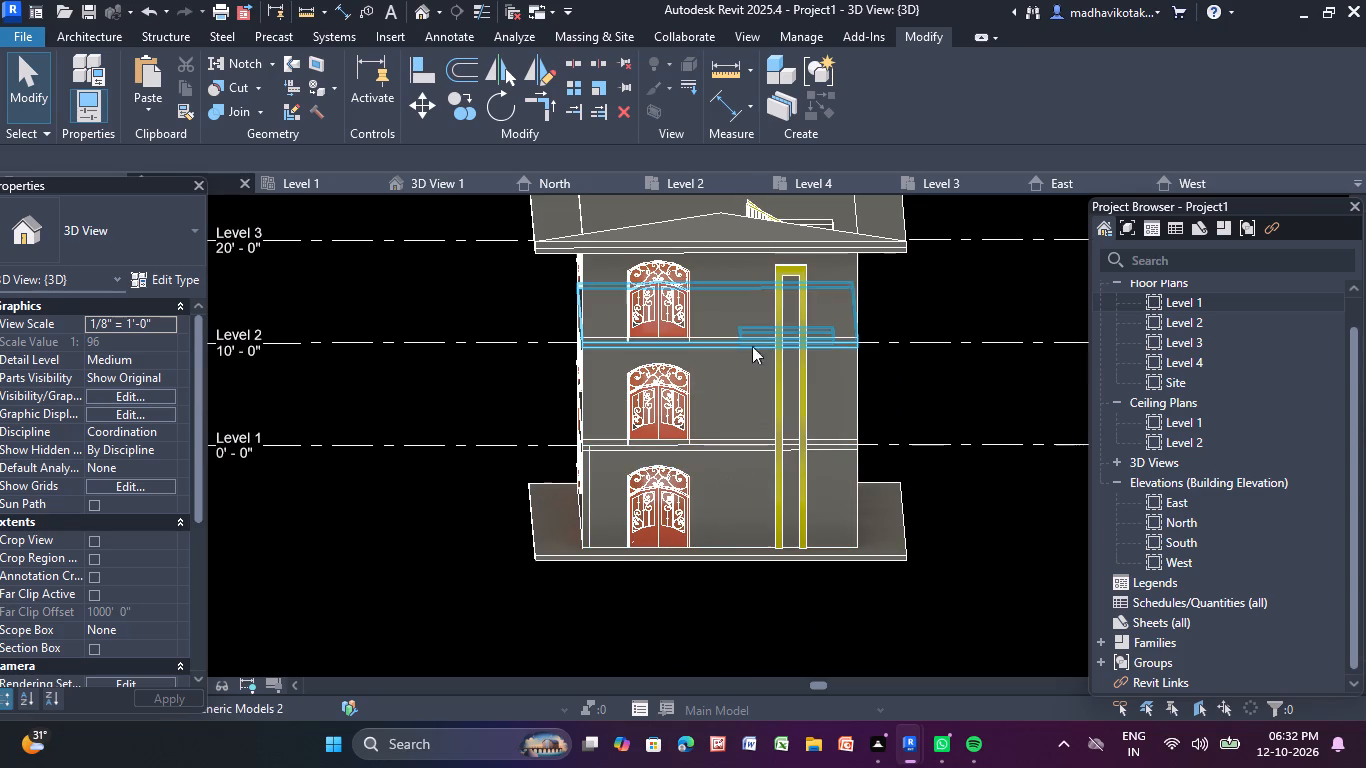
# Open the Level 2 floor plan.
pyautogui.click(1224, 319)
pyautogui.click(1221, 319)
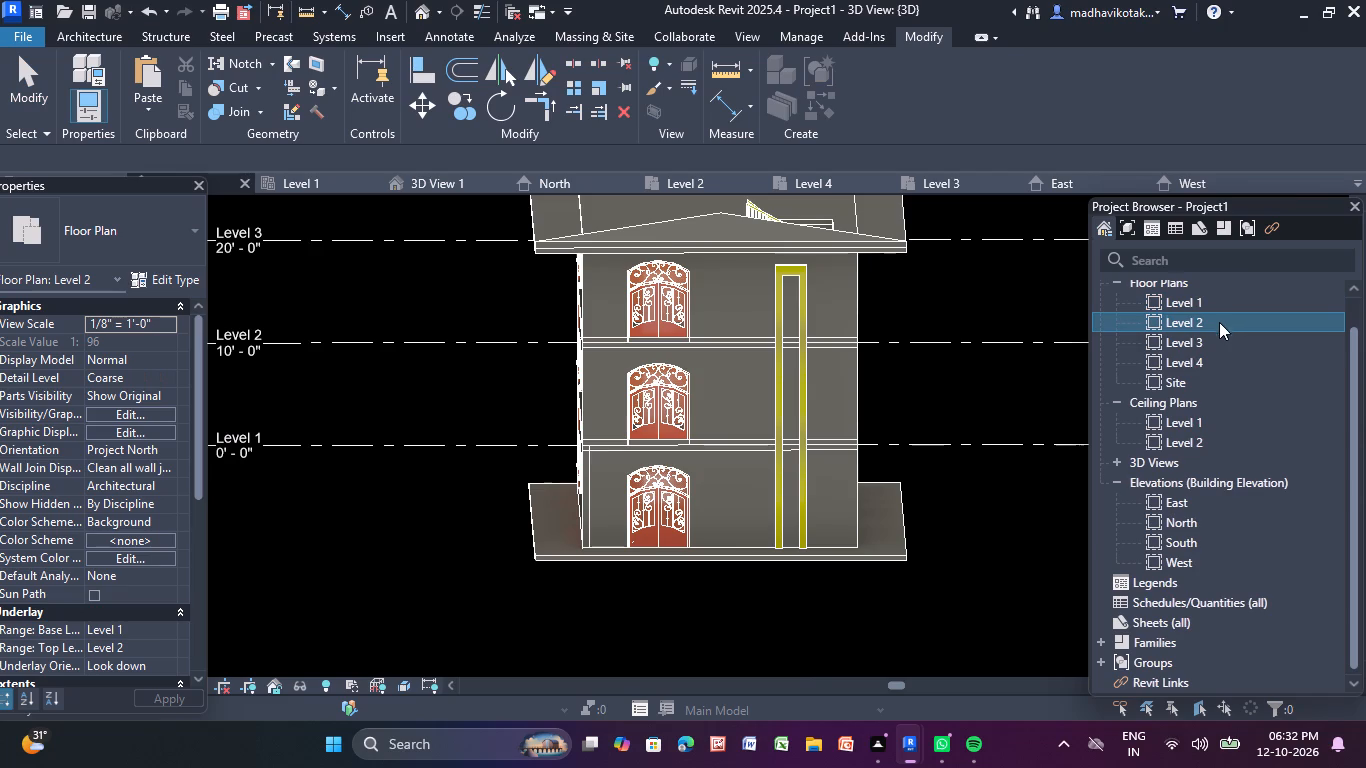
pyautogui.doubleClick(1203, 329)
pyautogui.doubleClick(1221, 307)
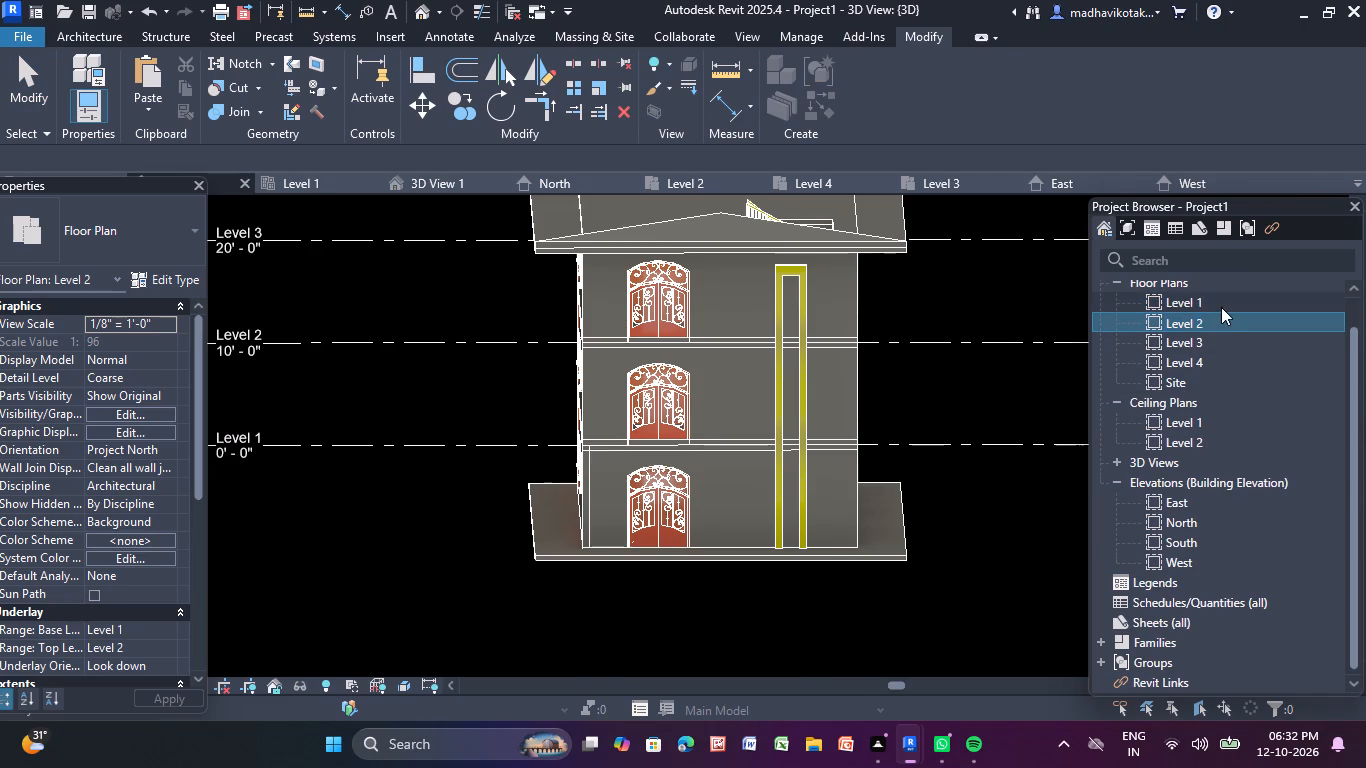
pyautogui.scroll(-3, 1054, 426)
pyautogui.moveTo(1047, 424); pyautogui.dragTo(981, 299, button='middle')
pyautogui.scroll(3, 981, 297)
pyautogui.doubleClick(1235, 324)
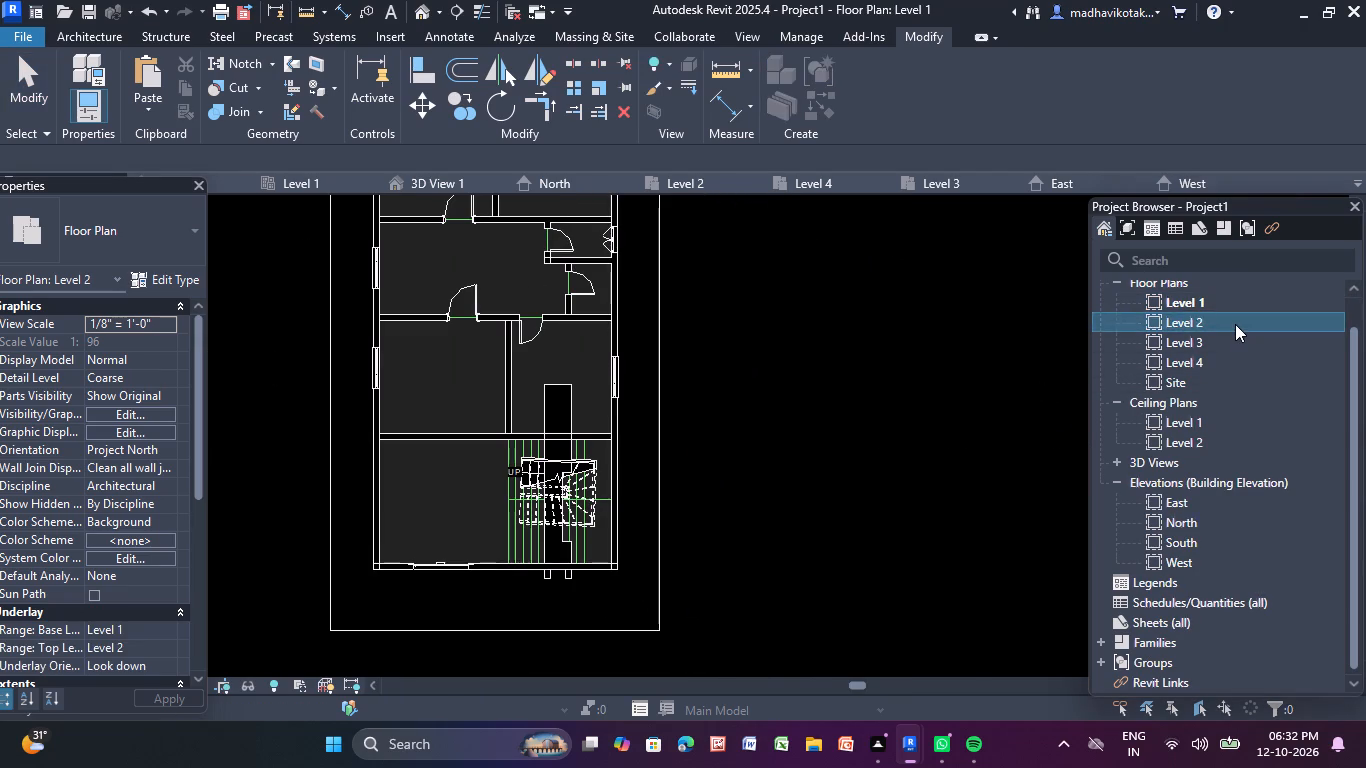
# Create a rectangular Generic - 12" floor on Level 2 outside the front wall, spanning the building's full width and about 6'-8" deep.
pyautogui.moveTo(772, 468); pyautogui.dragTo(776, 449, button='middle')
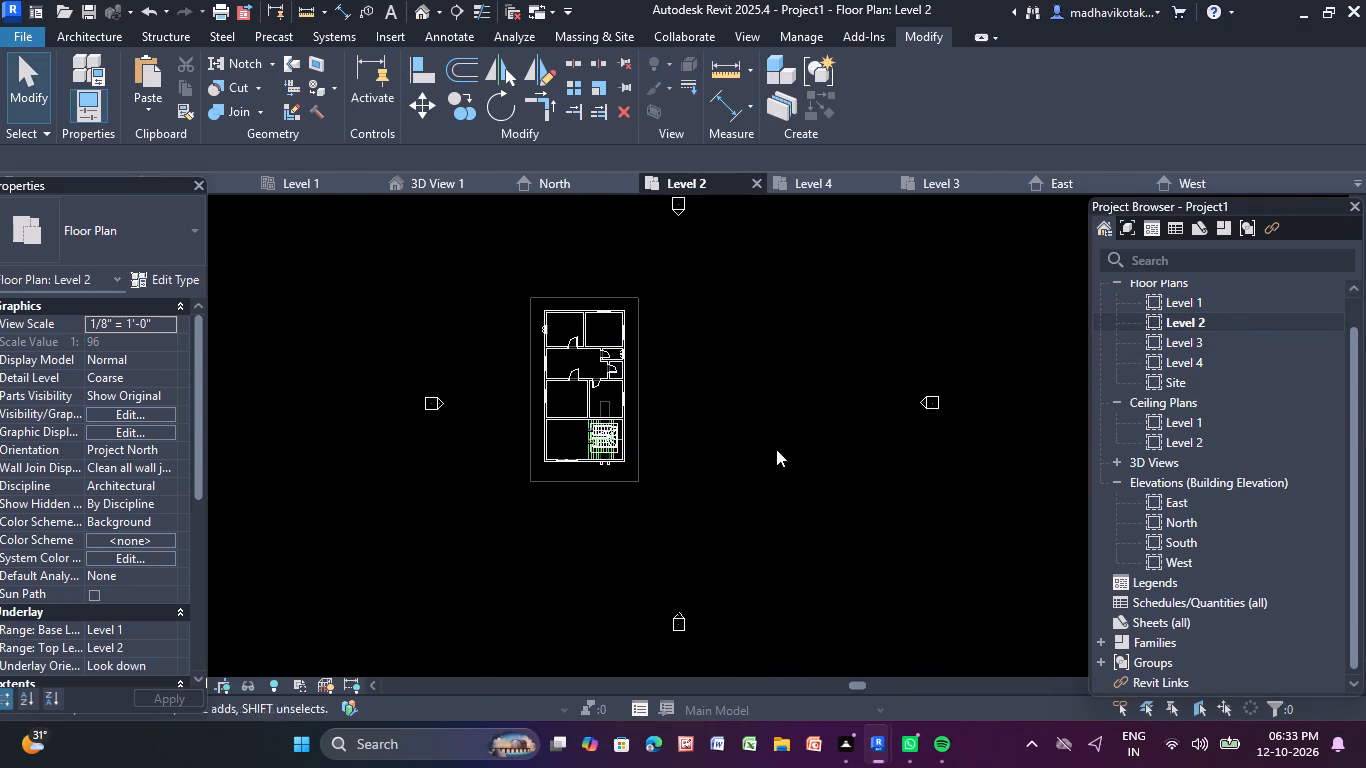
pyautogui.scroll(4, 545, 484)
pyautogui.click(56, 36)
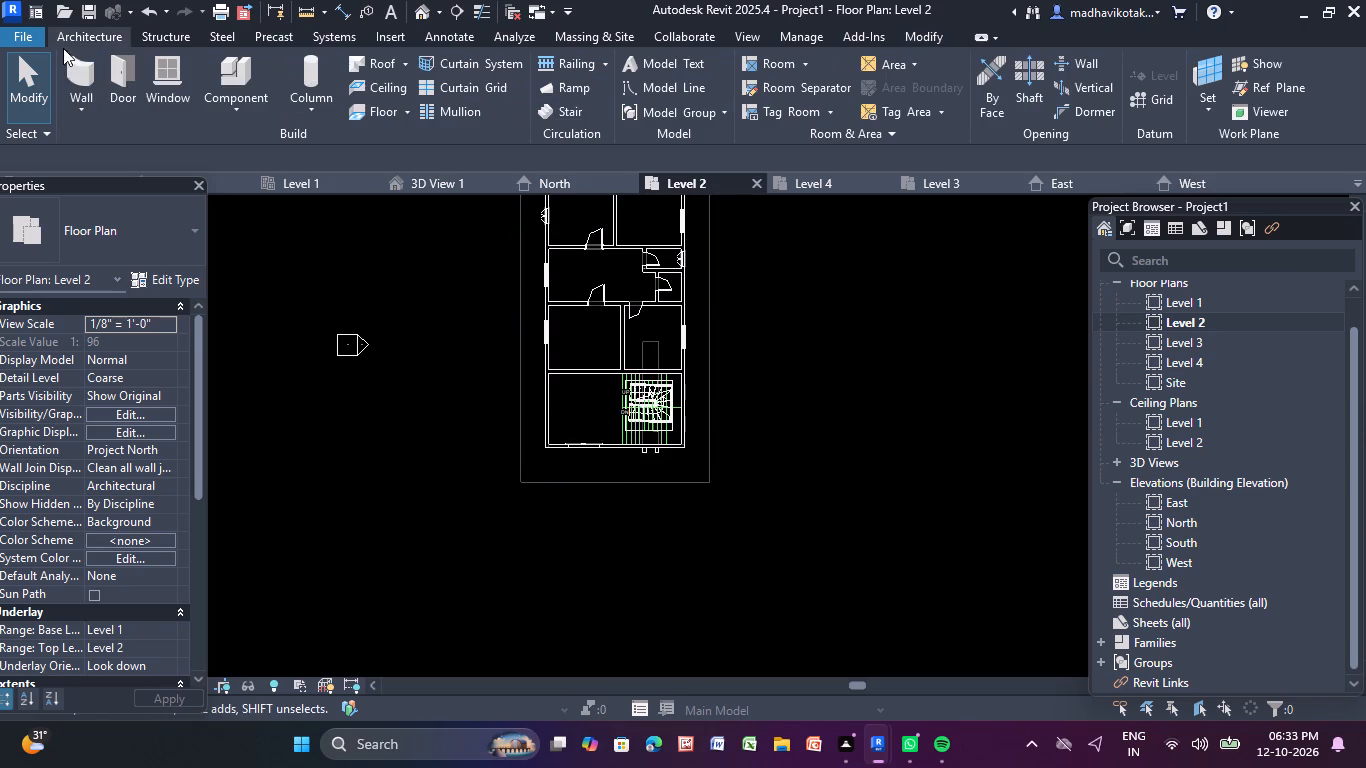
pyautogui.click(77, 67)
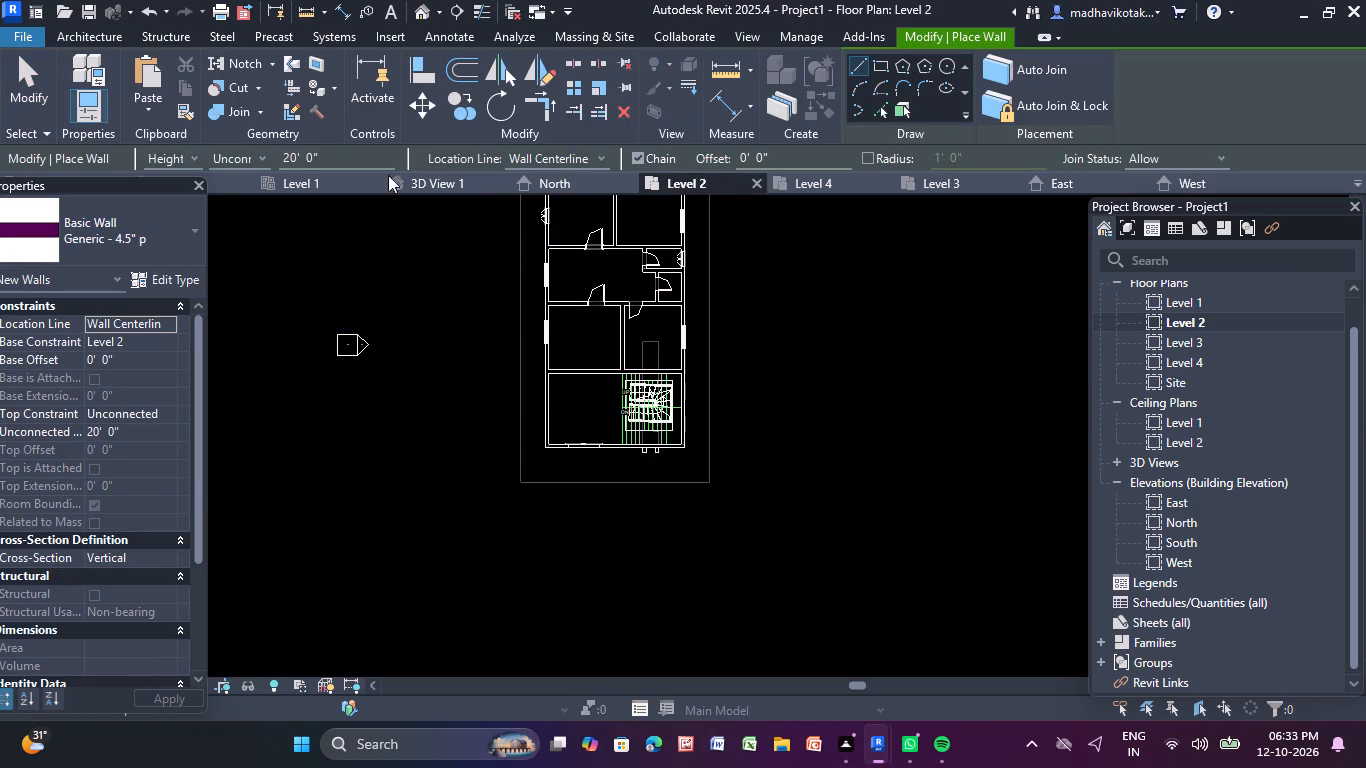
pyautogui.click(60, 41)
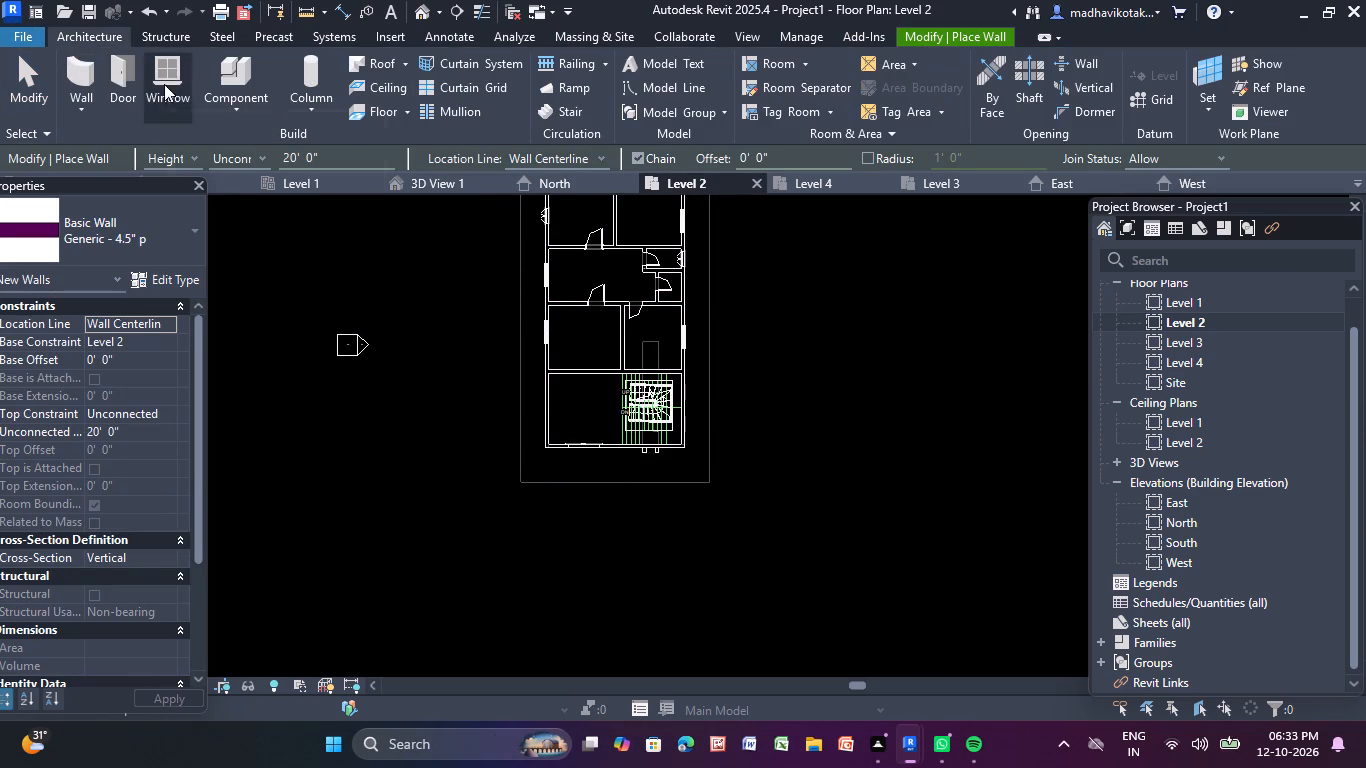
pyautogui.click(375, 113)
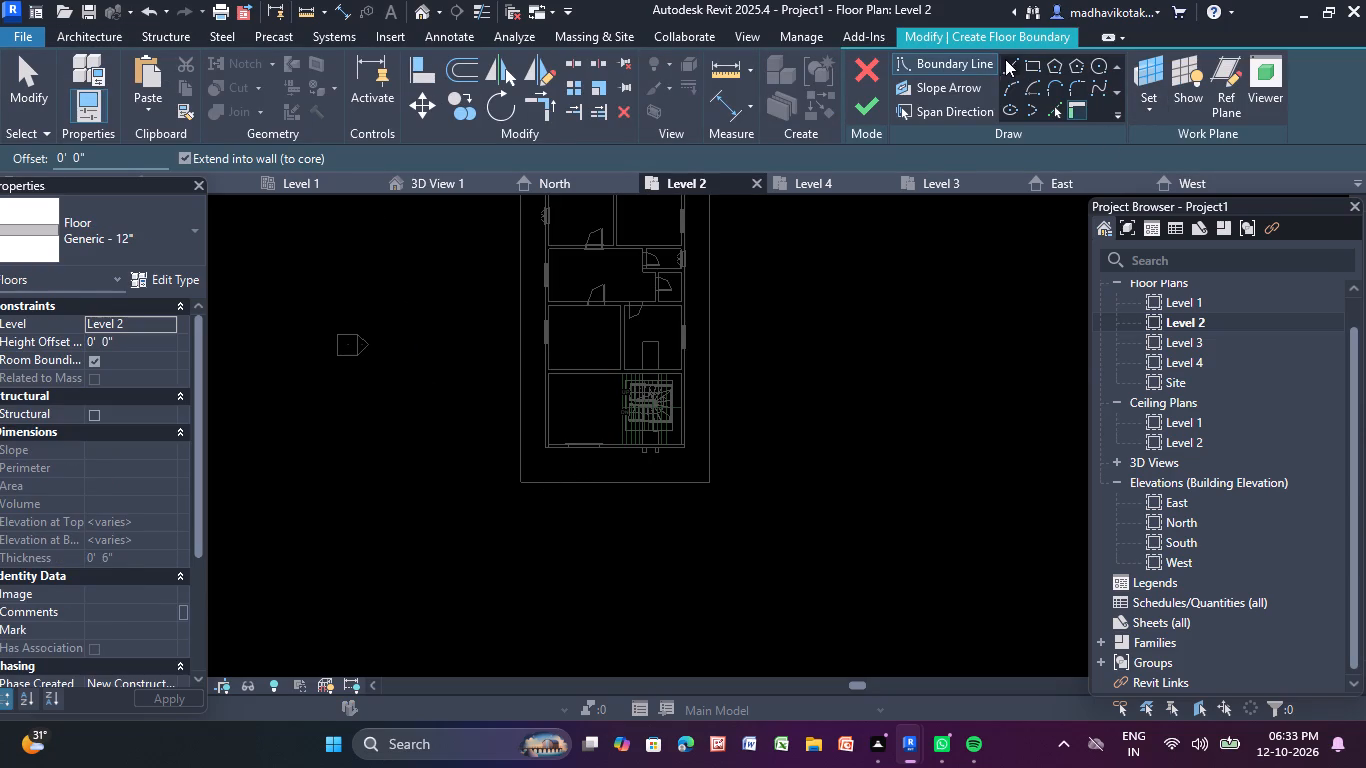
pyautogui.click(1026, 64)
pyautogui.scroll(4, 543, 500)
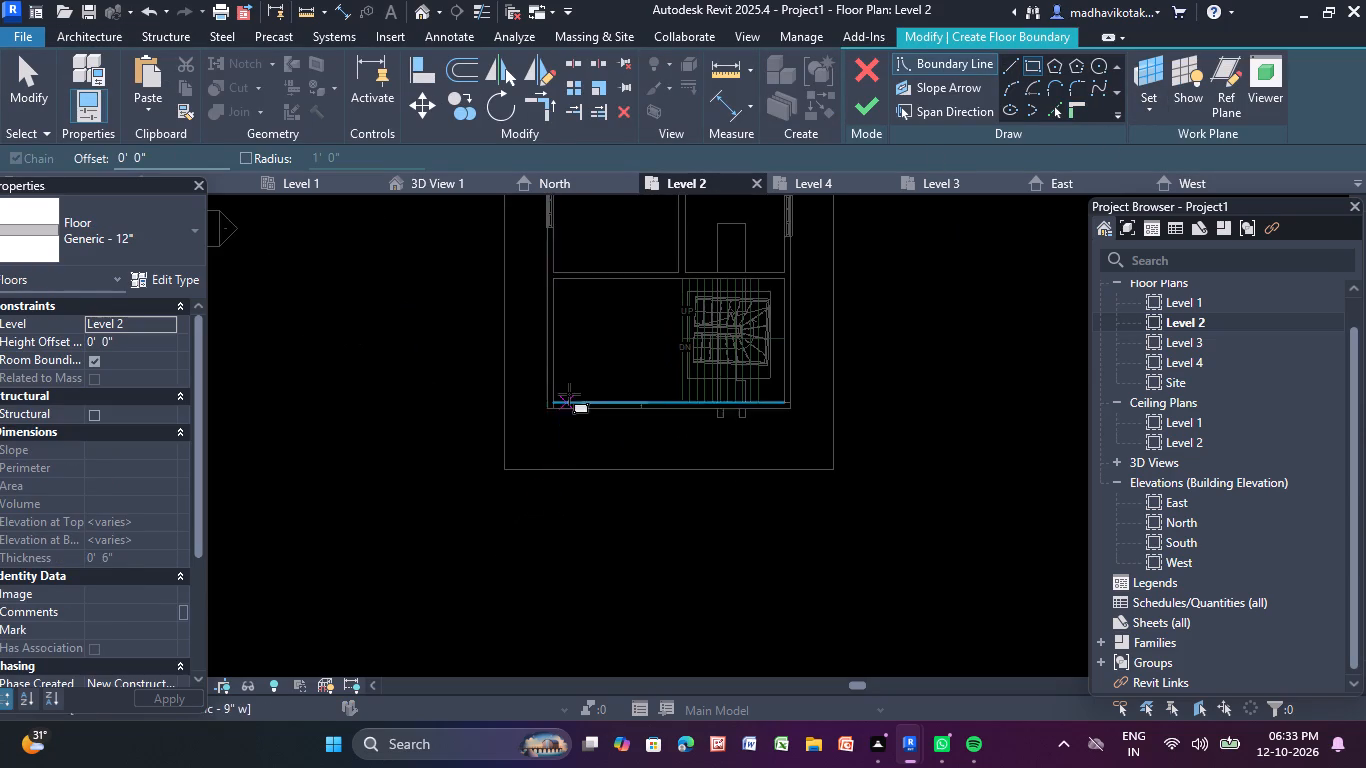
pyautogui.scroll(3, 571, 385)
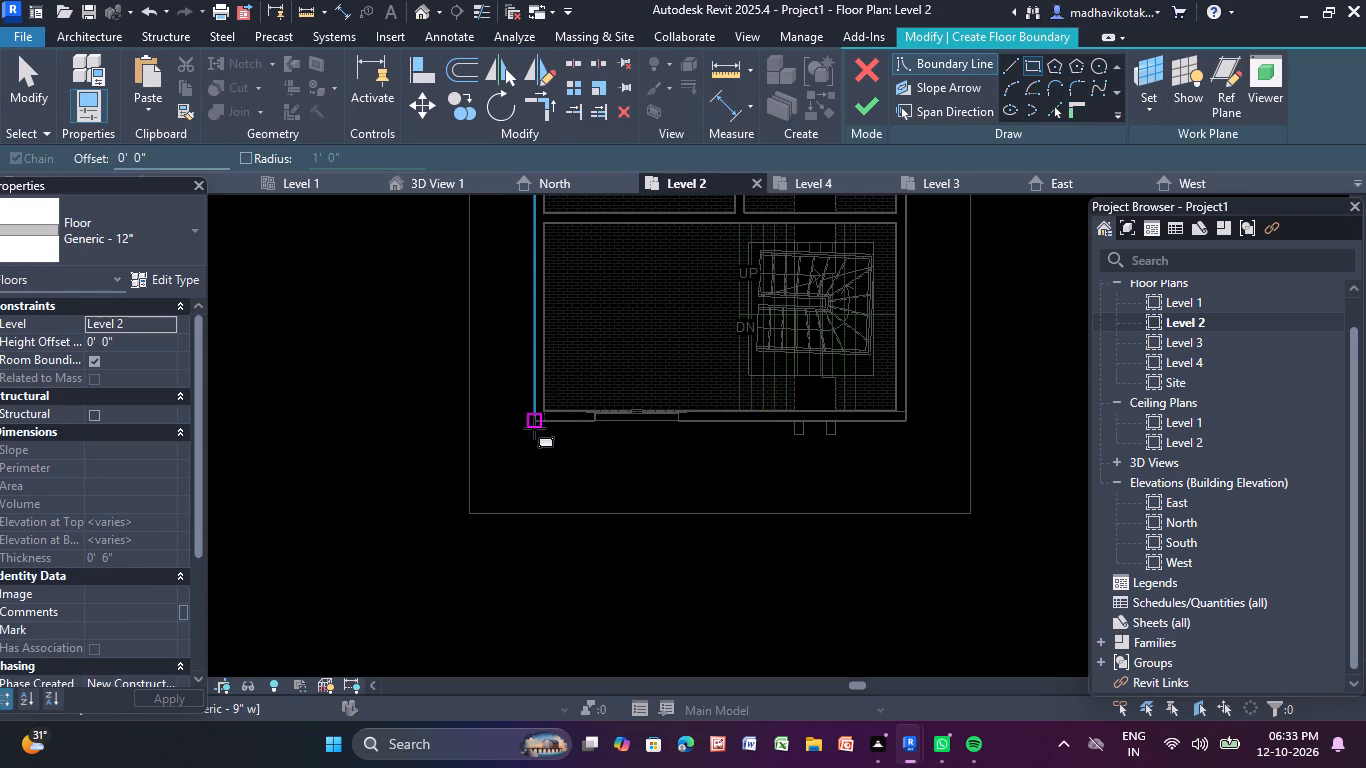
pyautogui.click(532, 428)
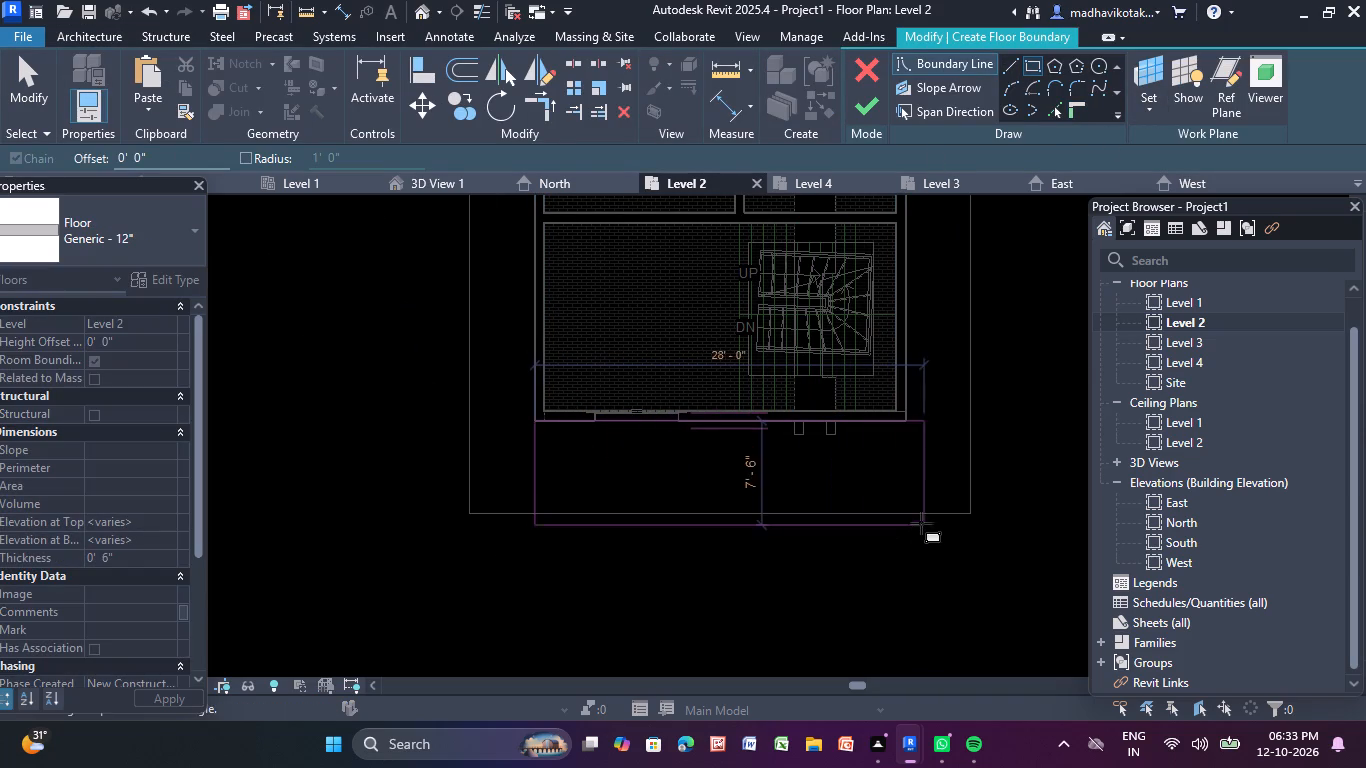
pyautogui.click(907, 517)
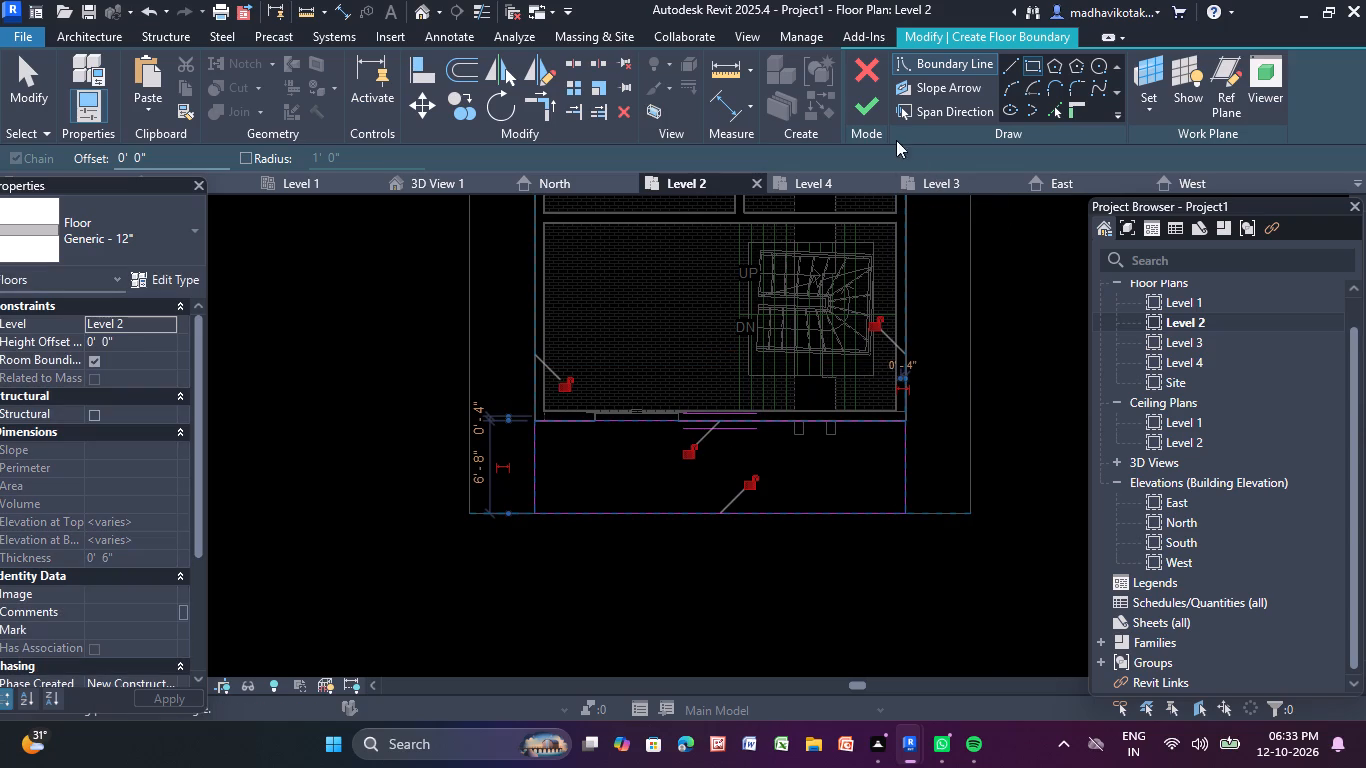
pyautogui.click(873, 117)
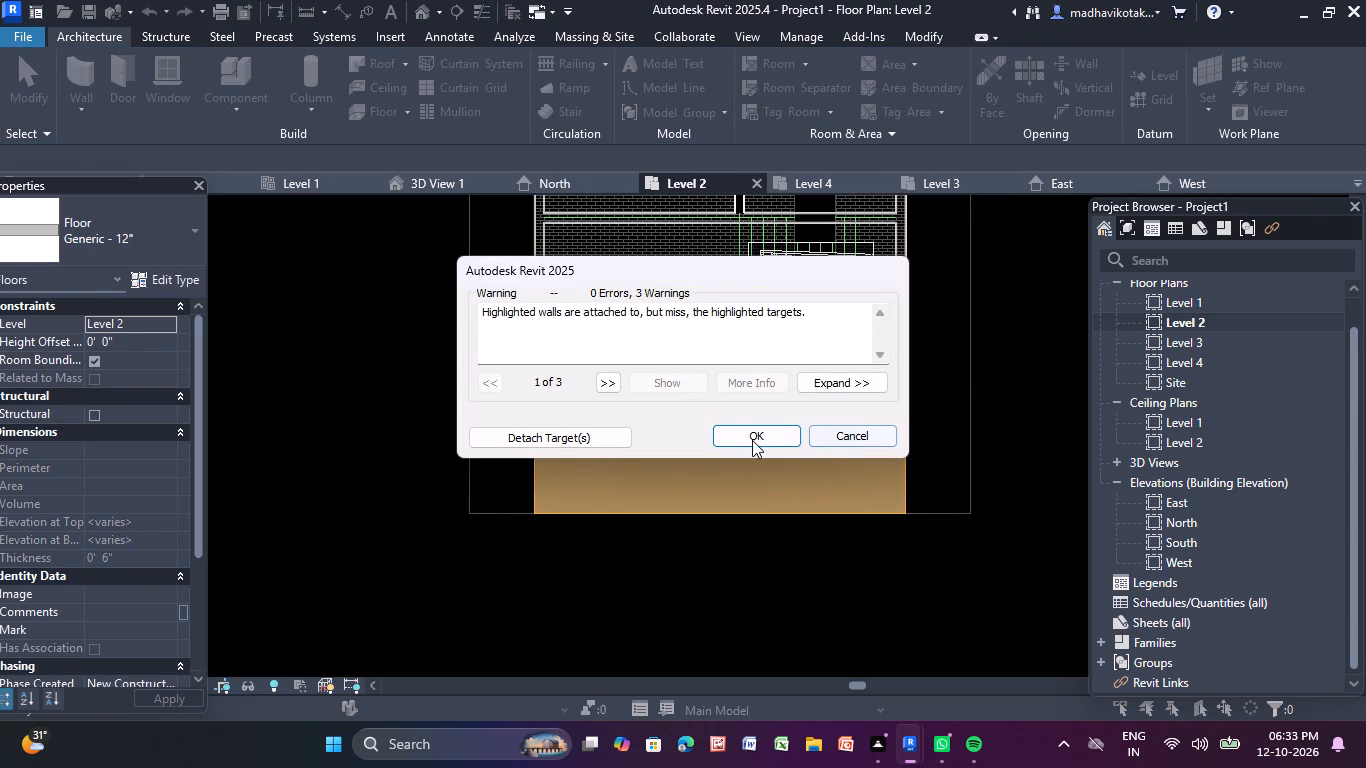
pyautogui.click(748, 434)
pyautogui.click(1024, 425)
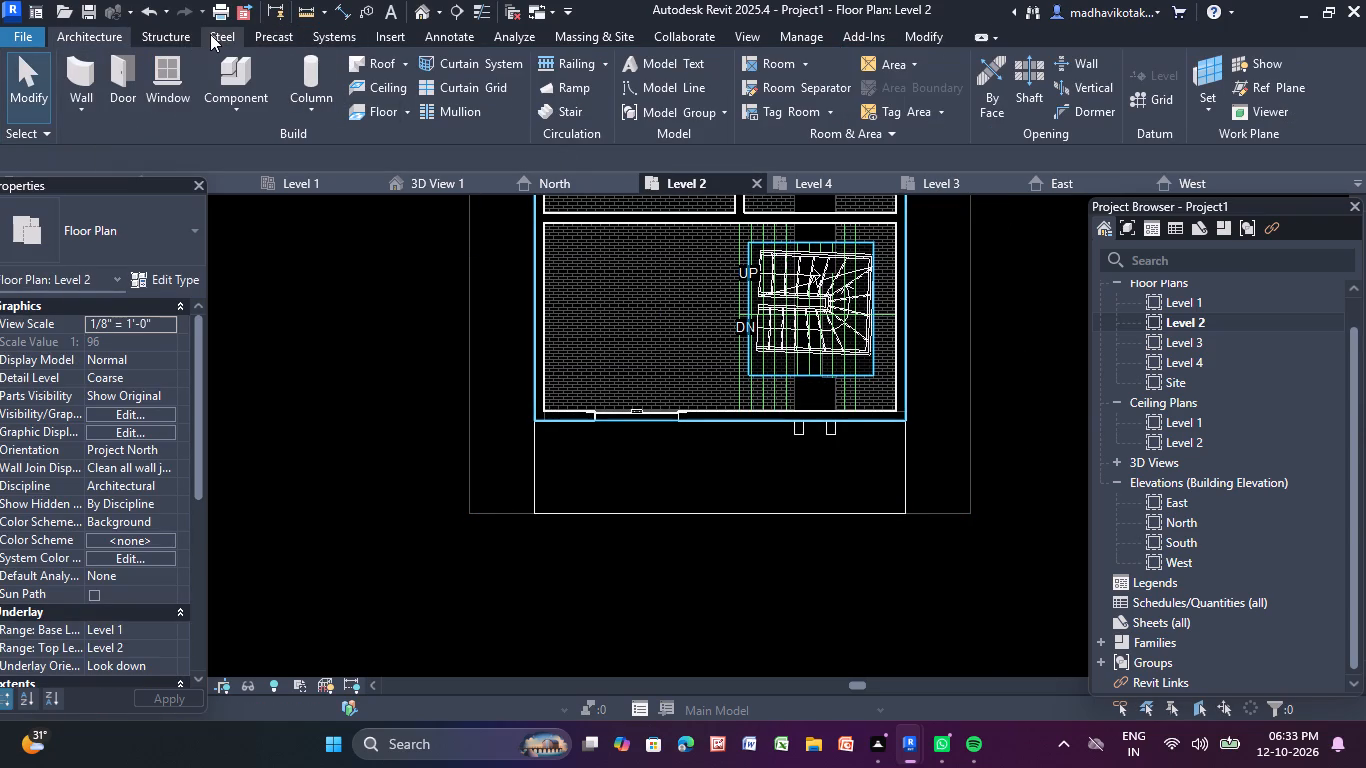
# In the 3D view, copy the new front floor slab and paste it aligned to Level 3, skipping the project save.
pyautogui.click(429, 13)
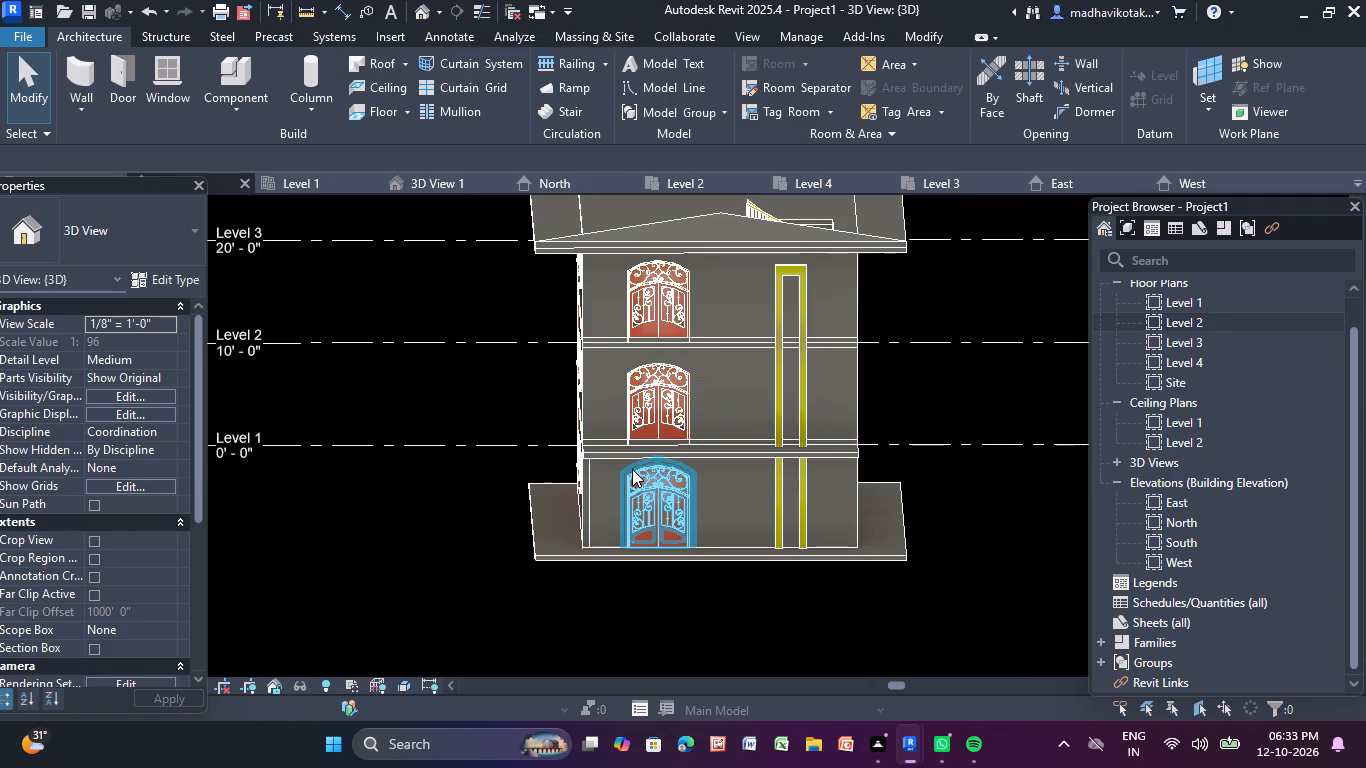
pyautogui.scroll(6, 770, 452)
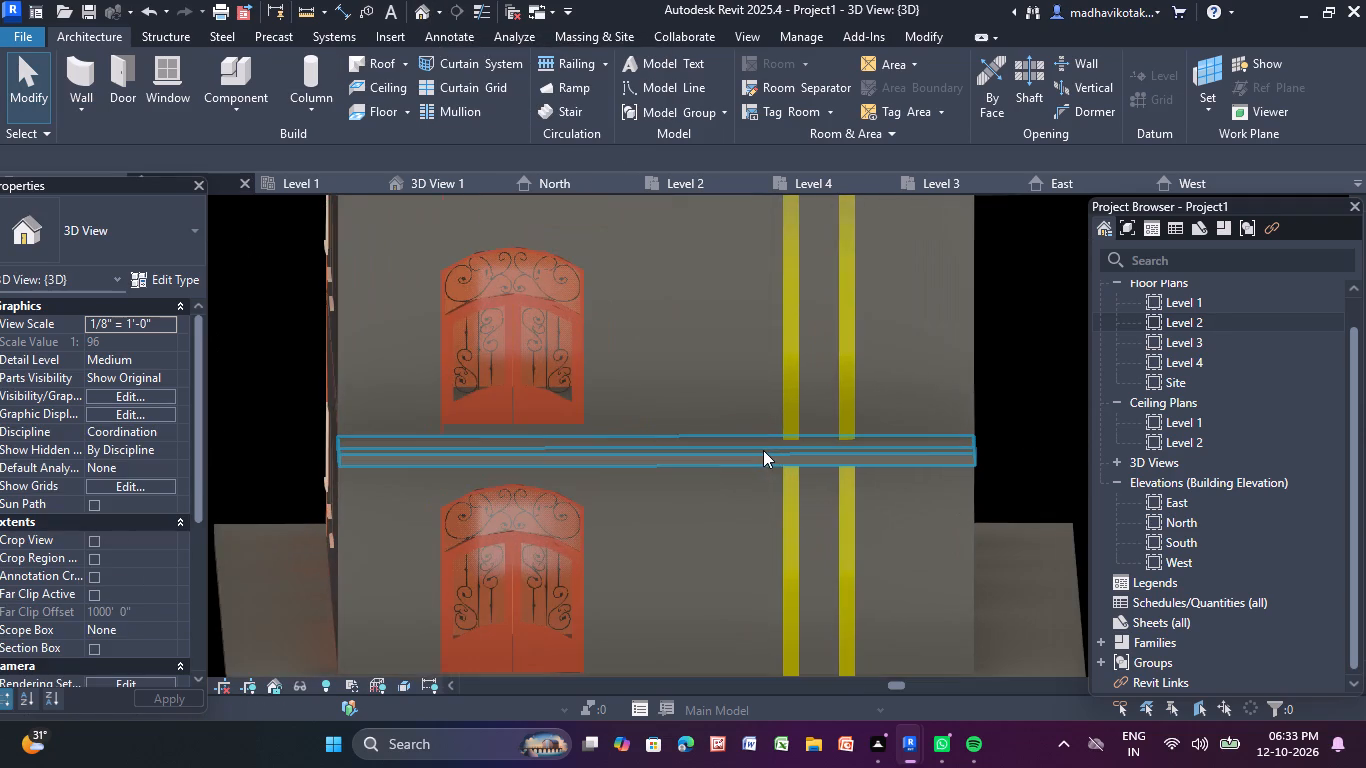
pyautogui.click(752, 457)
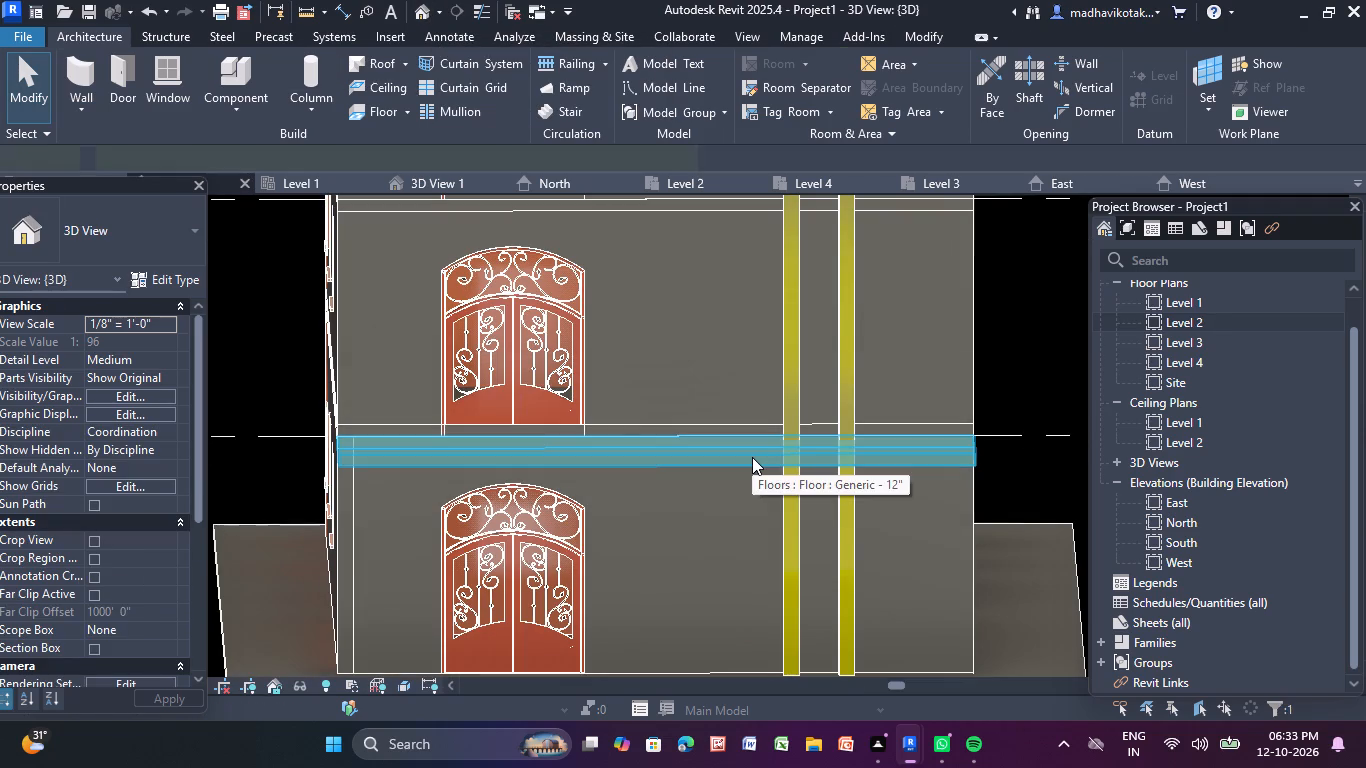
pyautogui.scroll(-5, 752, 457)
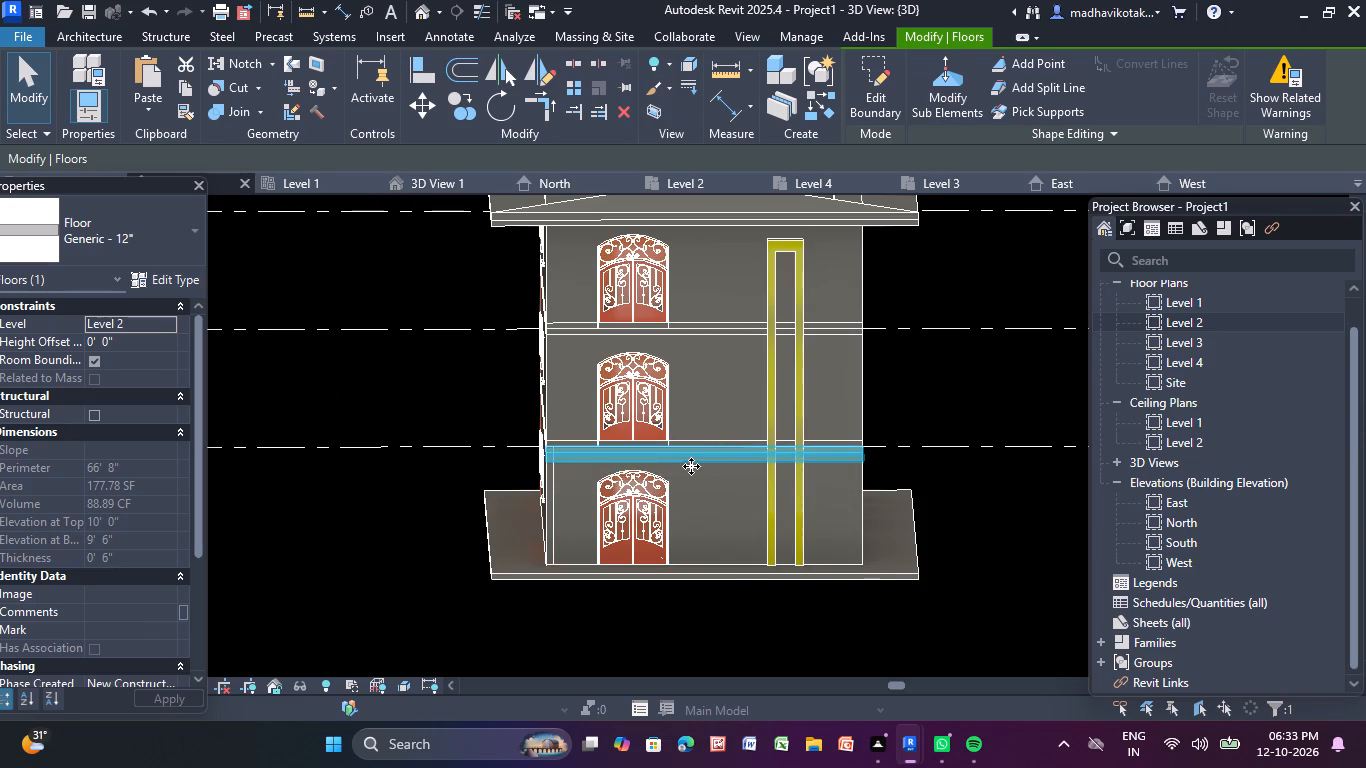
pyautogui.click(180, 88)
pyautogui.click(155, 112)
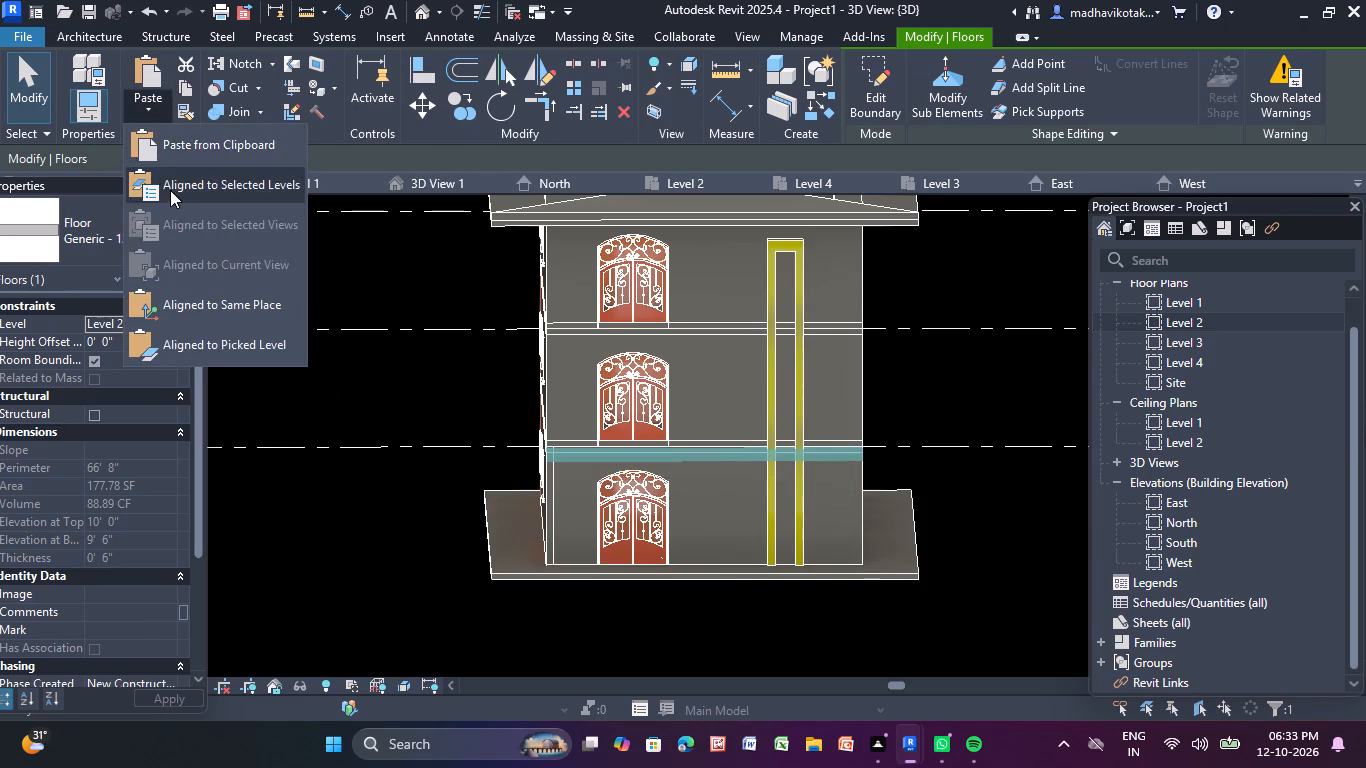
pyautogui.click(170, 190)
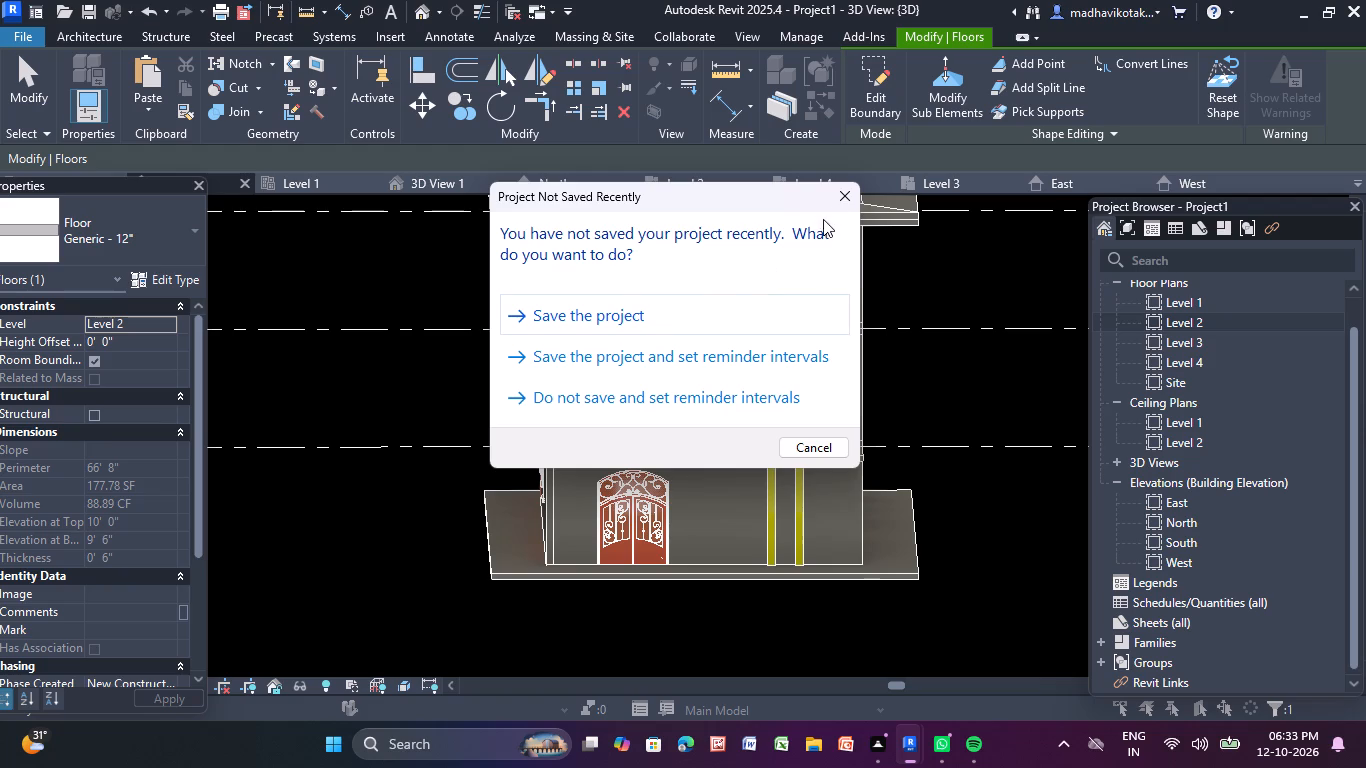
pyautogui.click(830, 201)
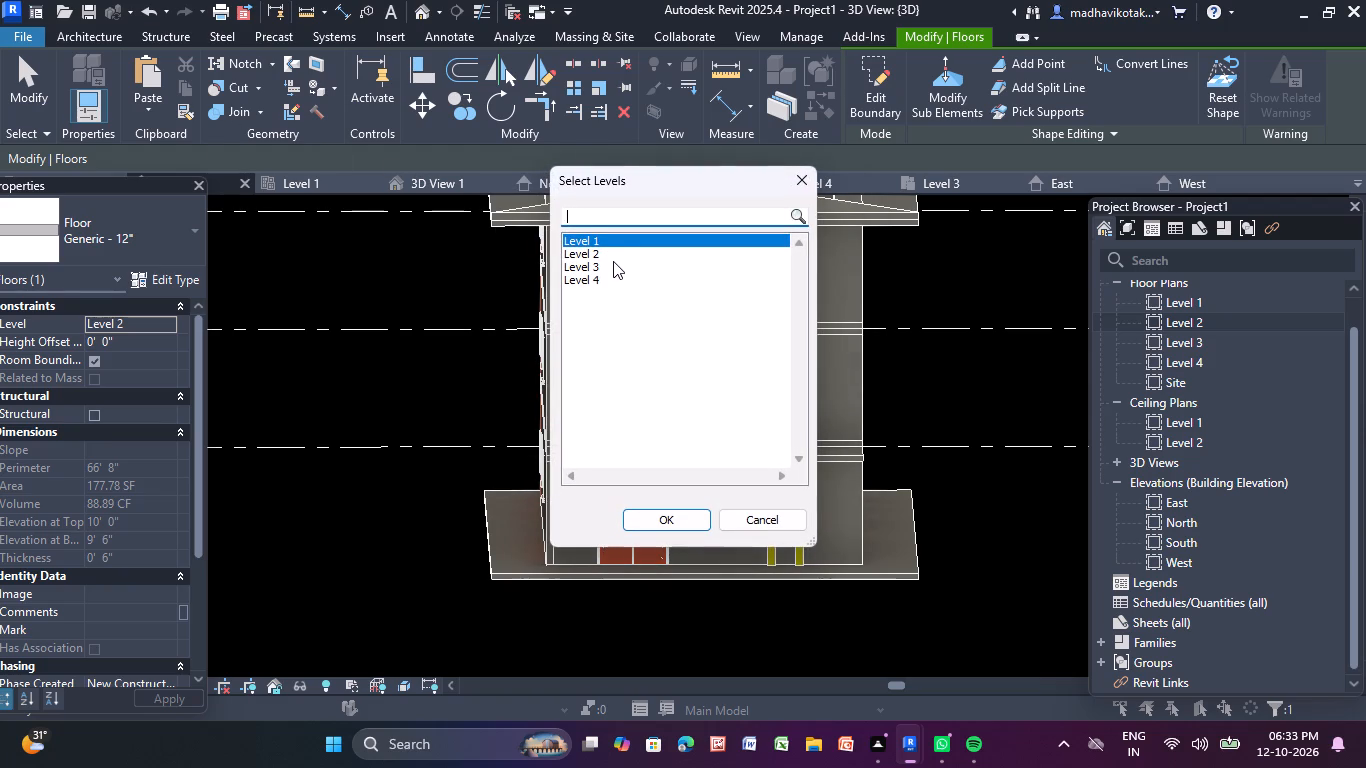
pyautogui.click(611, 267)
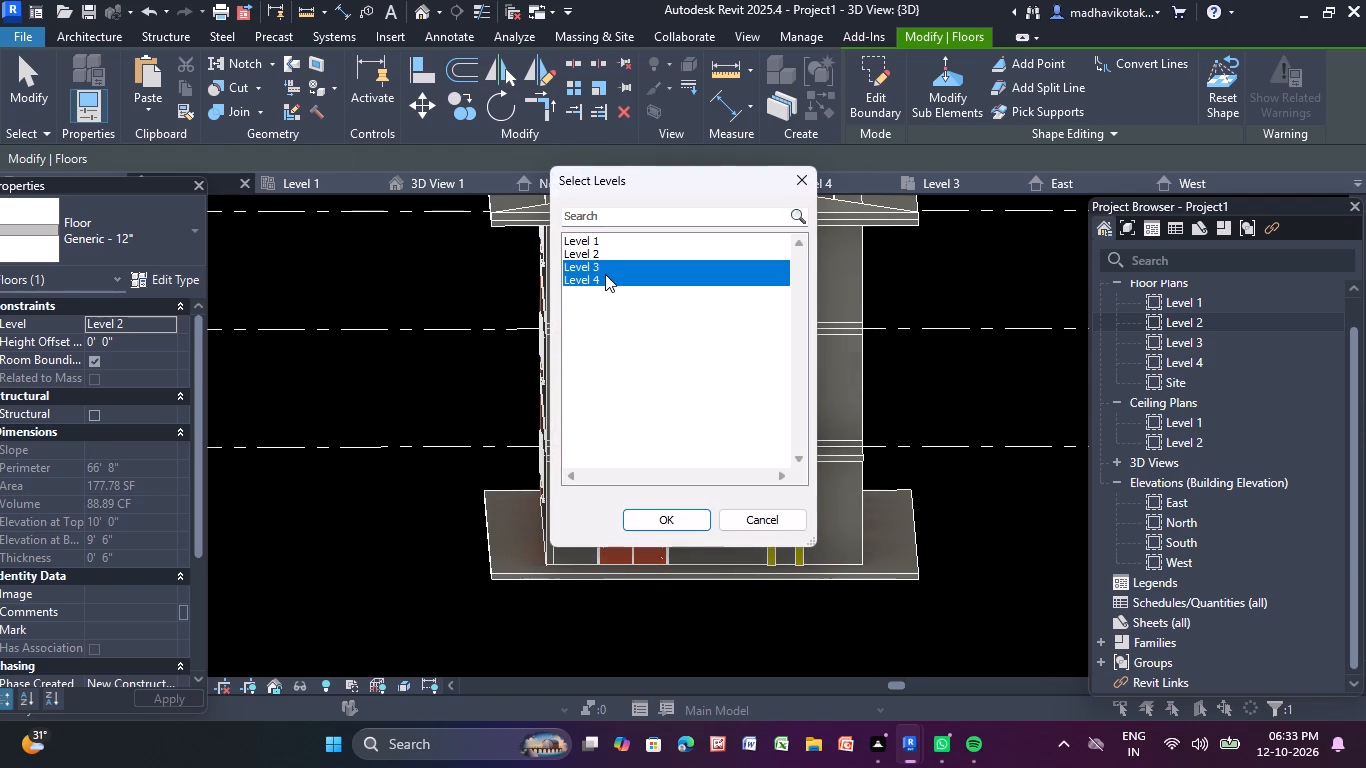
pyautogui.click(676, 518)
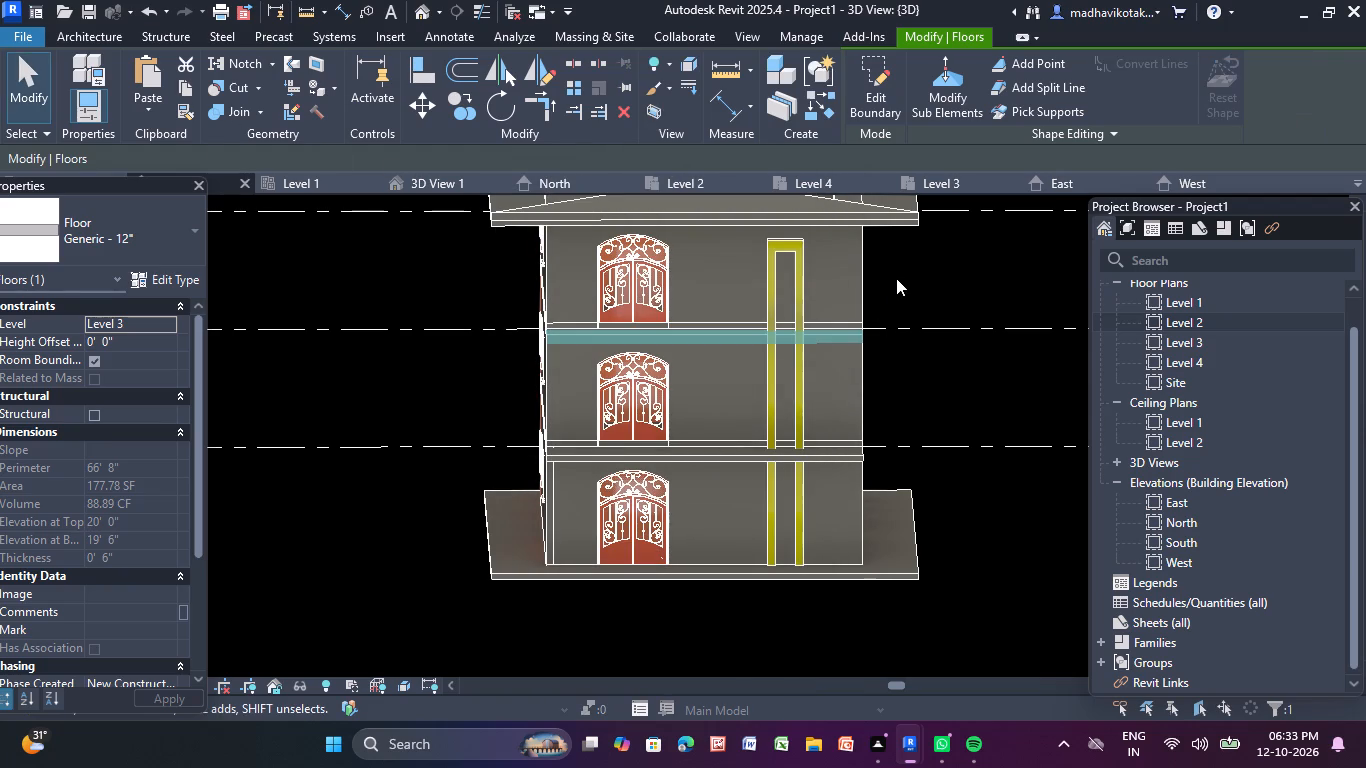
# Check the layer structure of the floor type used by the front slab at Level 3.
pyautogui.click(896, 278)
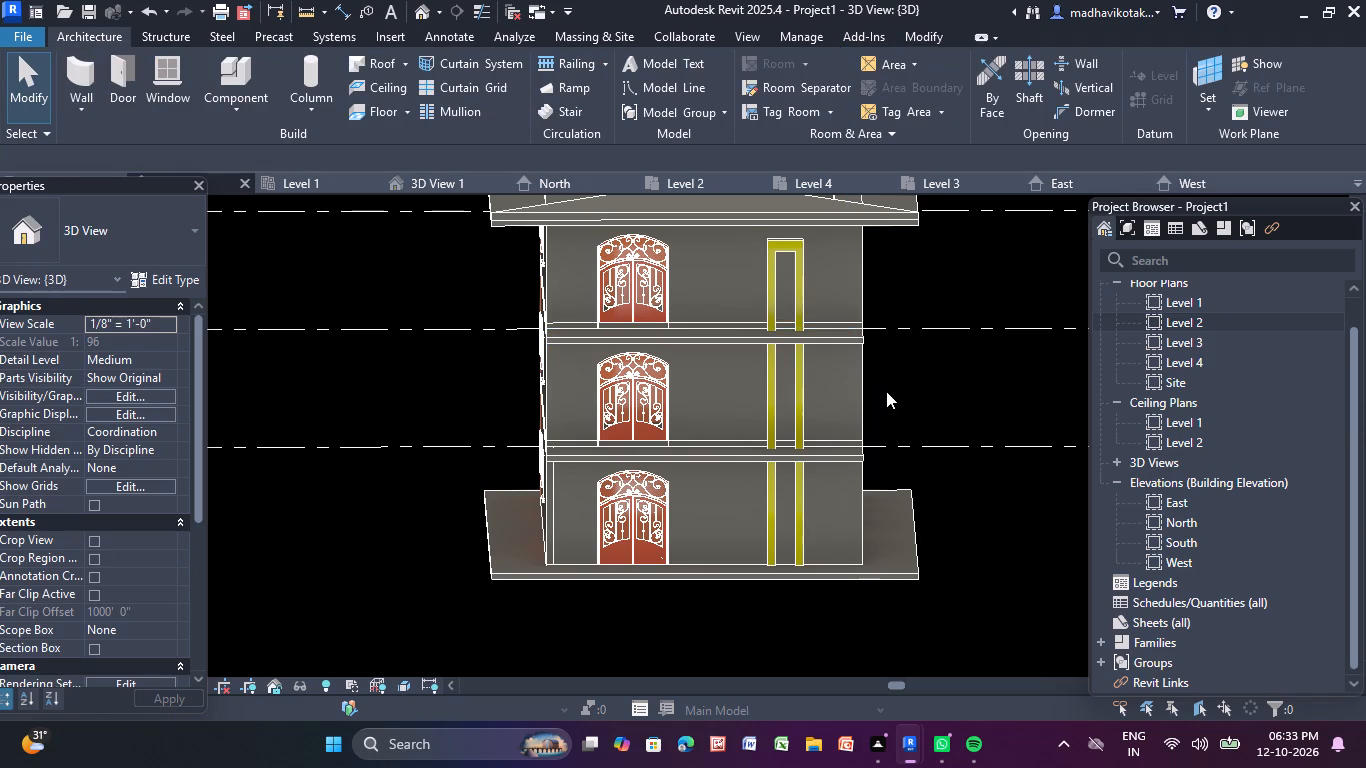
pyautogui.keyDown('shift'); pyautogui.moveTo(886, 391); pyautogui.dragTo(885, 347, button='middle'); pyautogui.keyUp('shift')
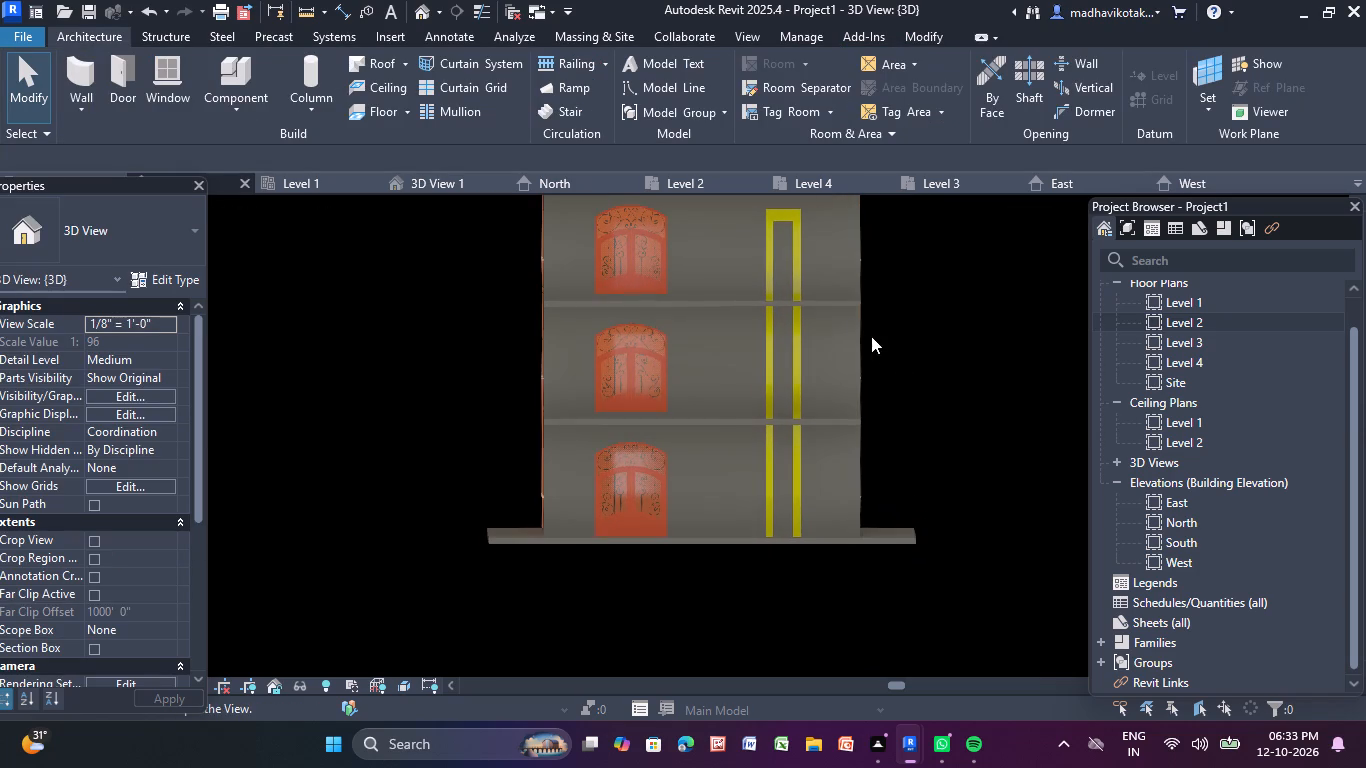
pyautogui.click(821, 304)
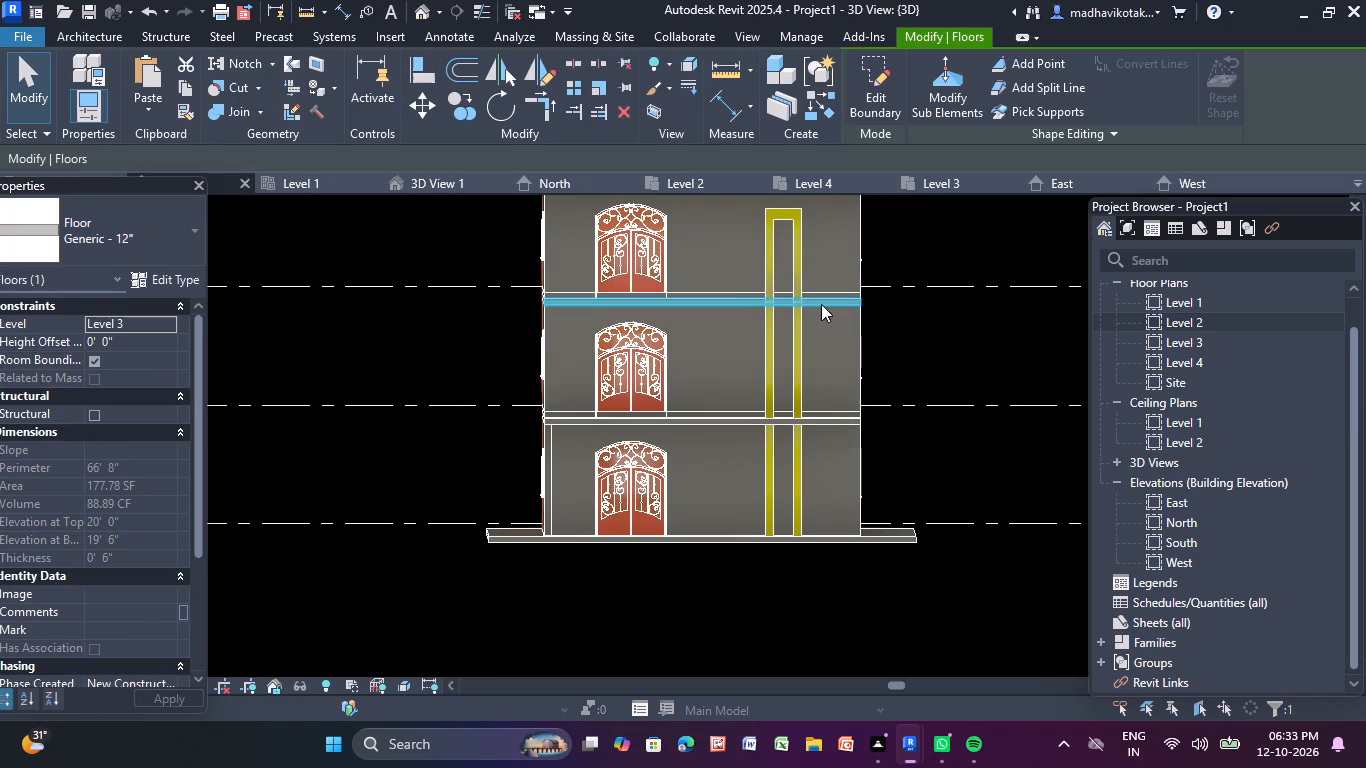
pyautogui.click(168, 279)
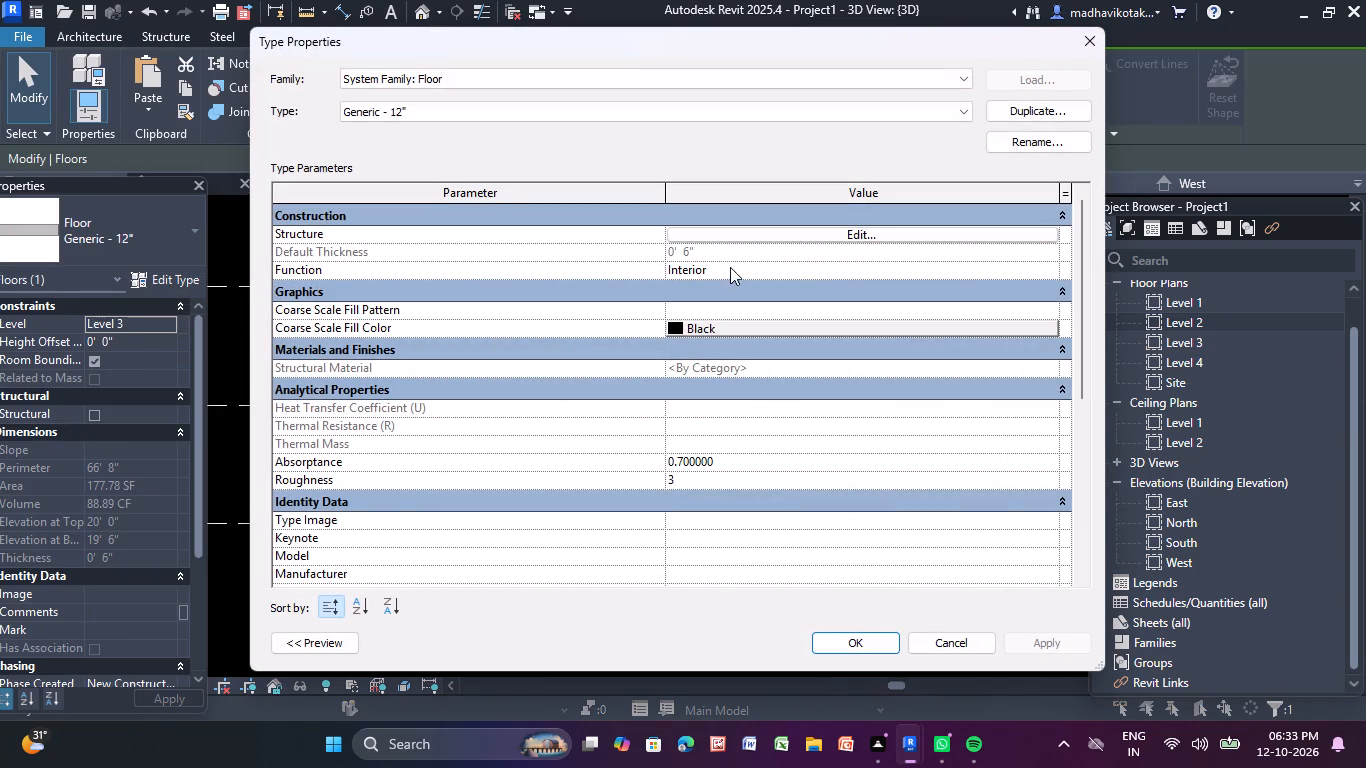
pyautogui.click(867, 233)
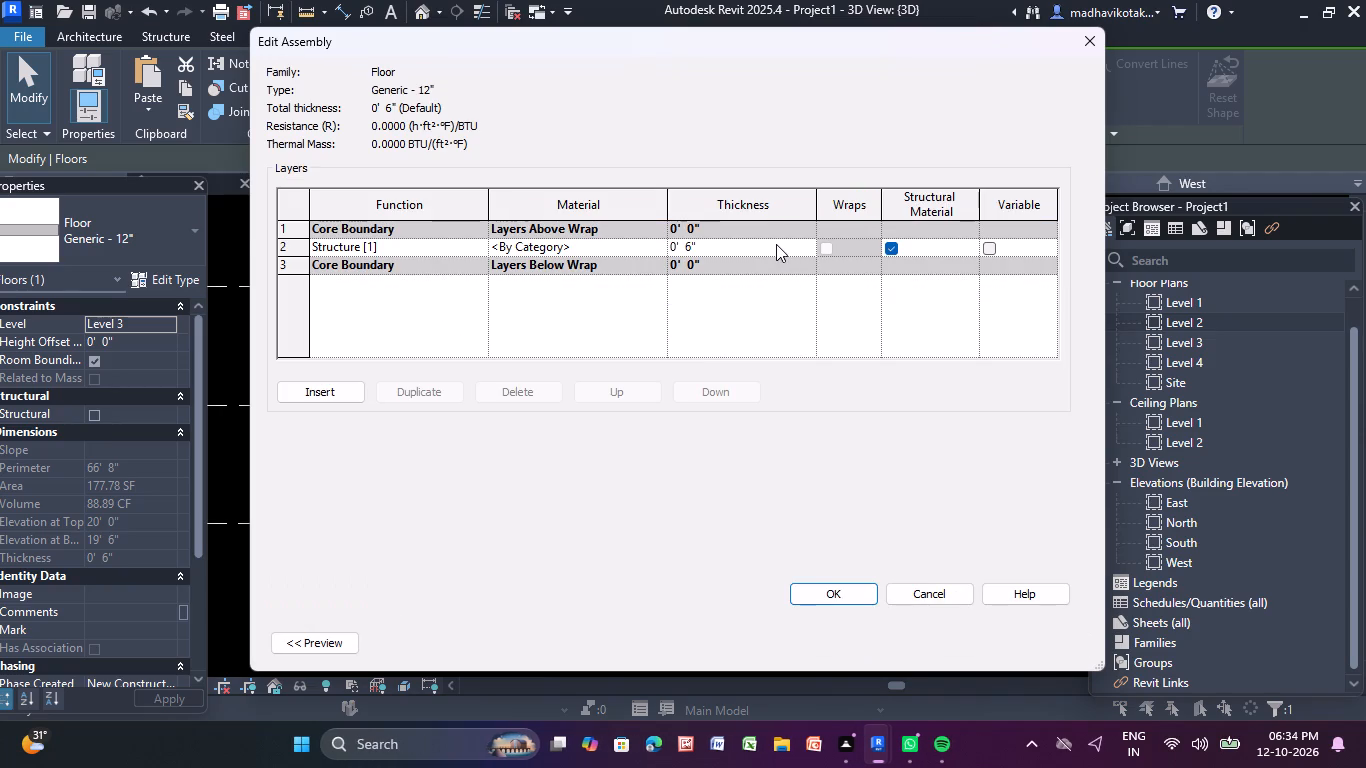
pyautogui.click(849, 591)
pyautogui.click(1034, 642)
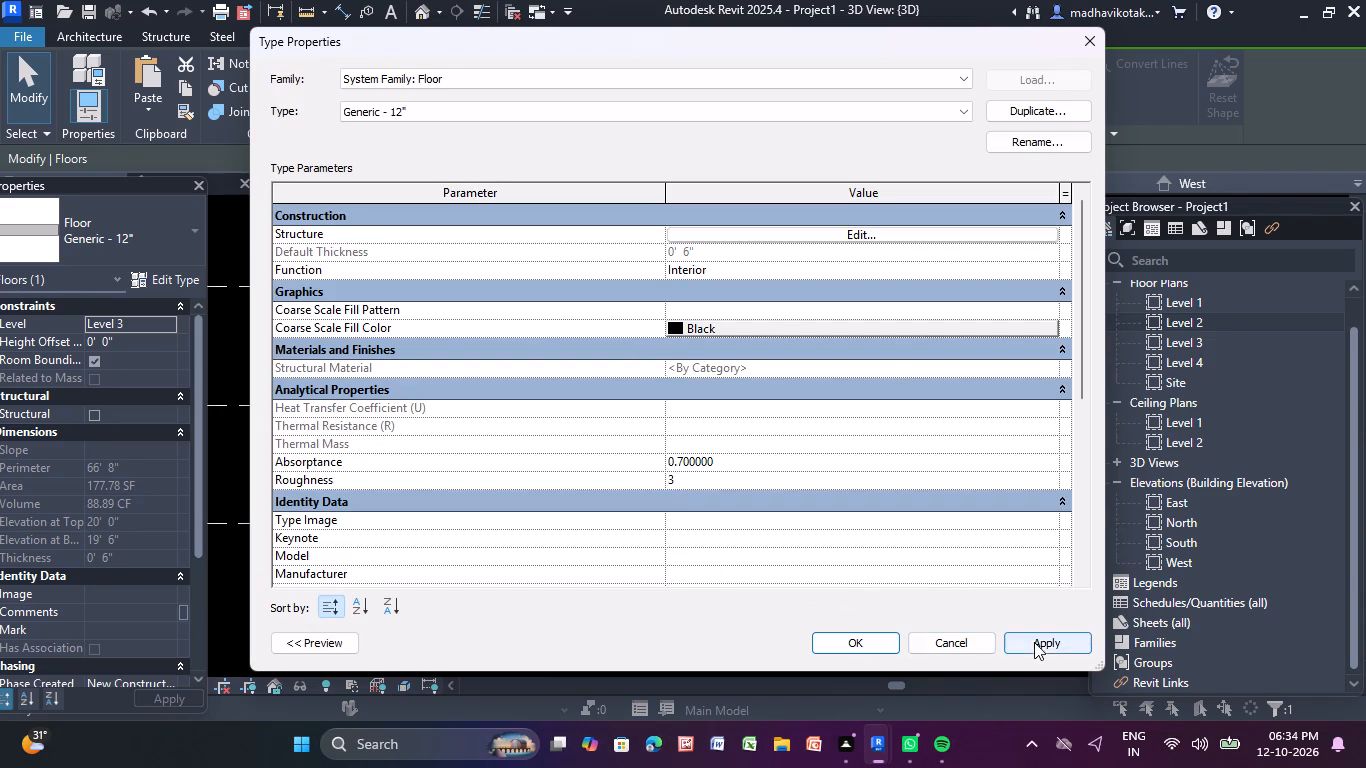
pyautogui.click(857, 644)
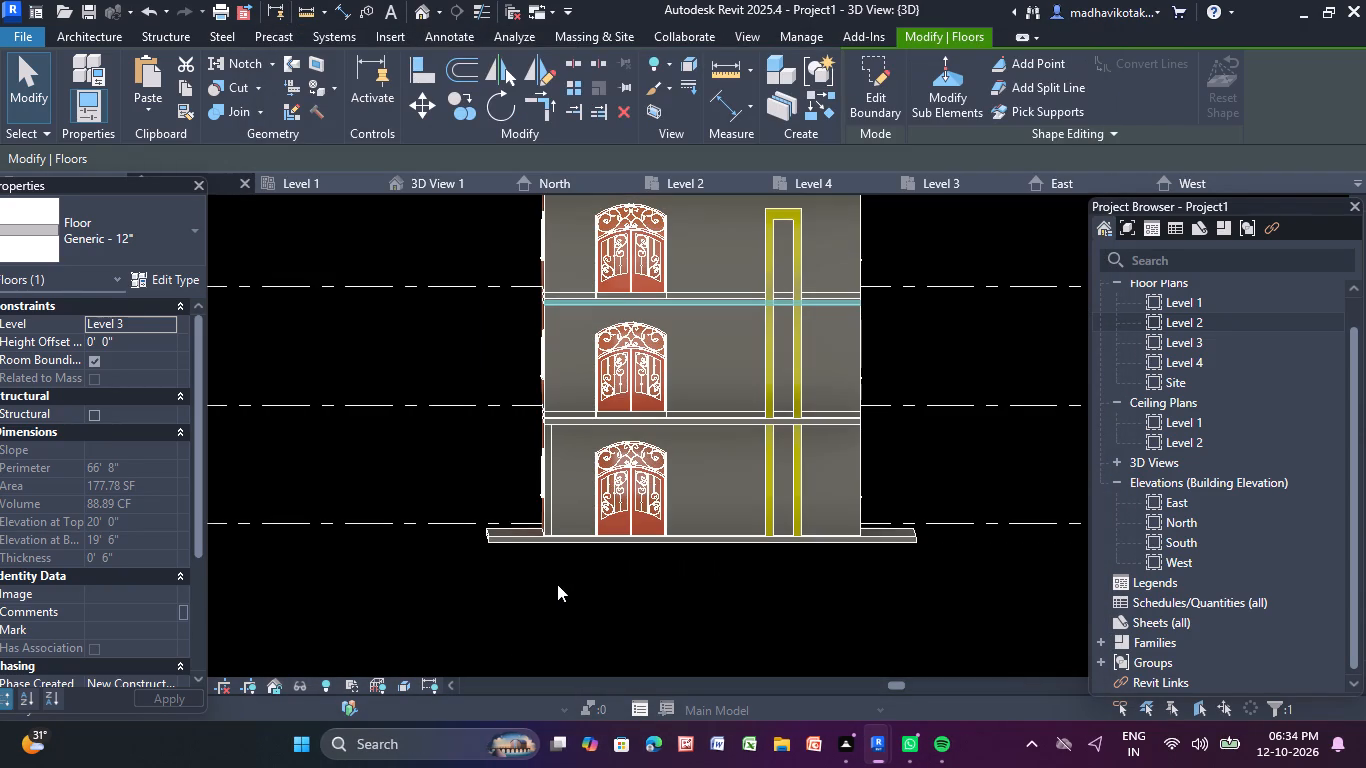
pyautogui.click(557, 584)
# Start the Wall tool and look through the available wall types for the front facade.
pyautogui.keyDown('shift'); pyautogui.moveTo(877, 483); pyautogui.dragTo(827, 526, button='middle'); pyautogui.keyUp('shift')
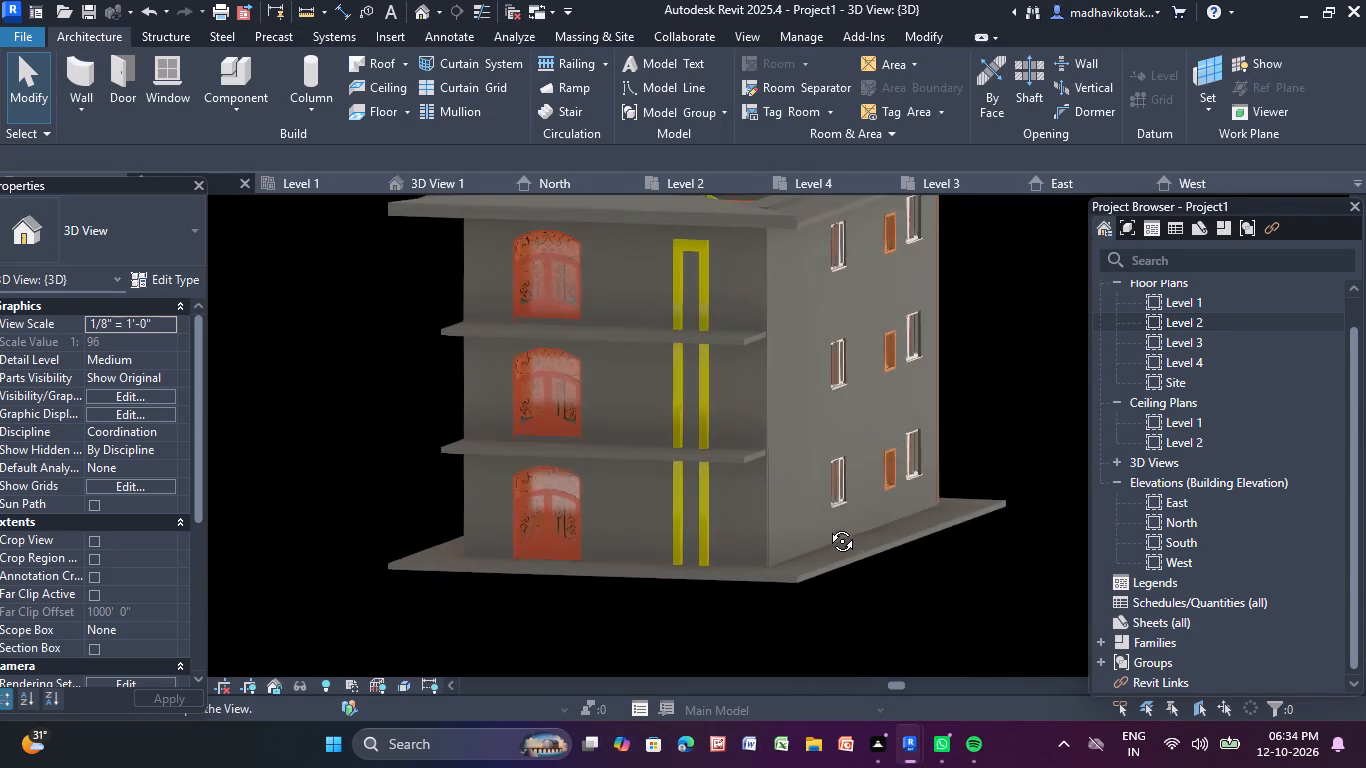
pyautogui.keyDown('shift'); pyautogui.moveTo(827, 526); pyautogui.dragTo(782, 610, button='middle'); pyautogui.keyUp('shift')
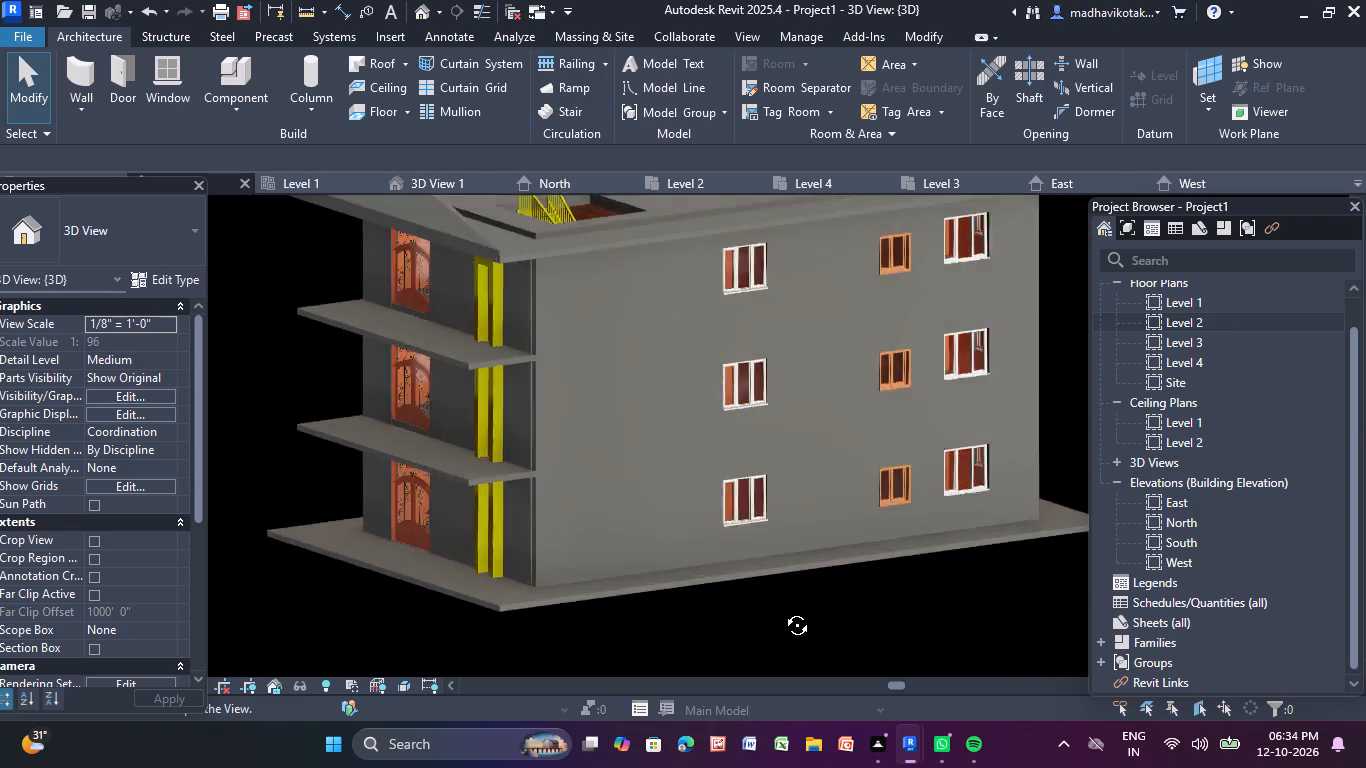
pyautogui.keyDown('shift'); pyautogui.moveTo(782, 610); pyautogui.dragTo(952, 605, button='middle'); pyautogui.keyUp('shift')
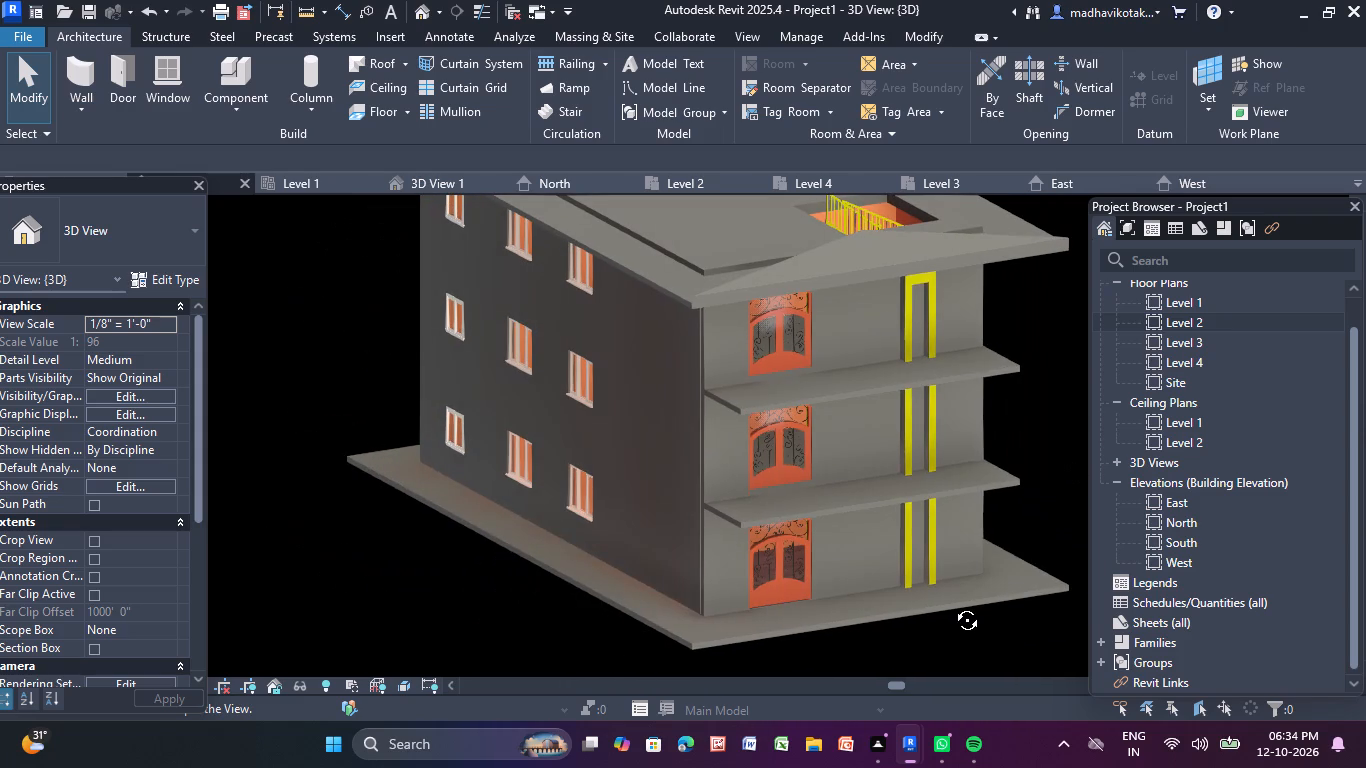
pyautogui.keyDown('shift'); pyautogui.moveTo(952, 605); pyautogui.dragTo(958, 599, button='middle'); pyautogui.keyUp('shift')
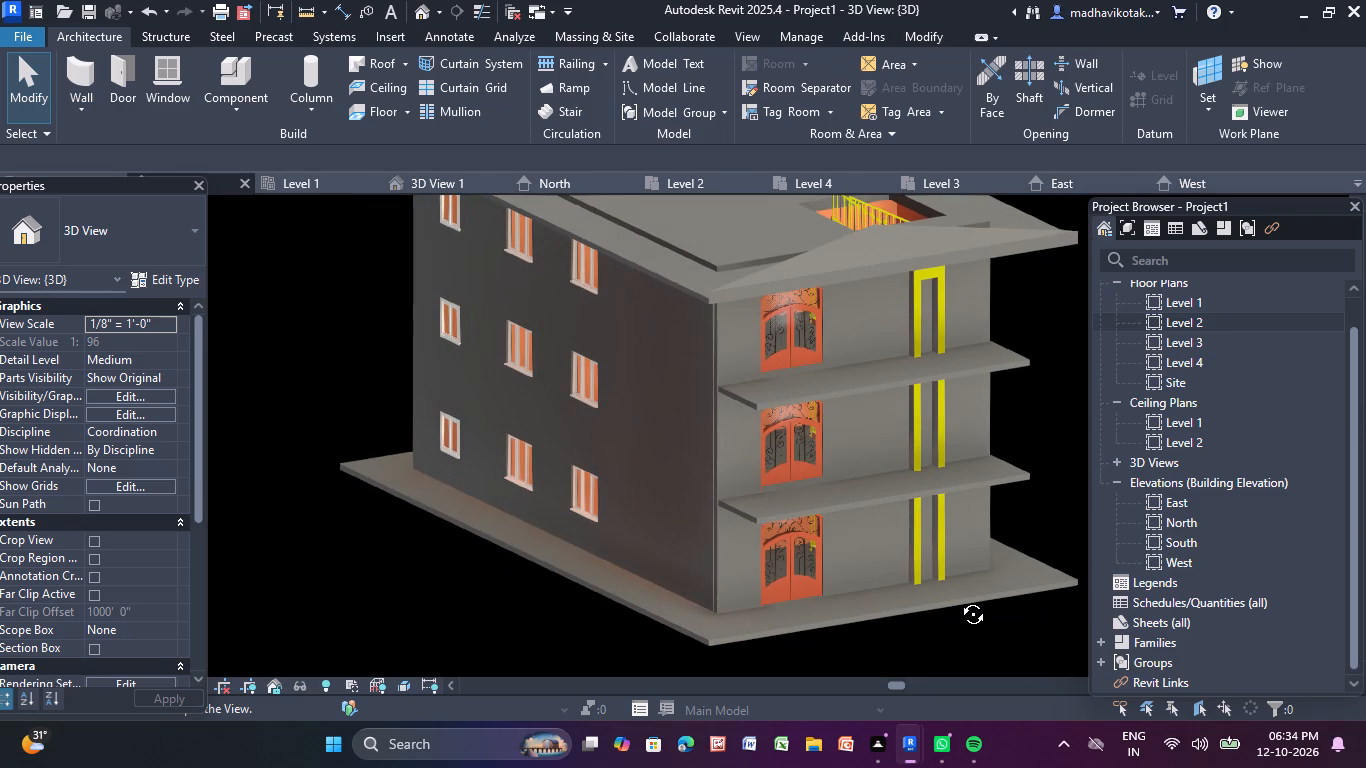
pyautogui.keyDown('shift'); pyautogui.moveTo(958, 599); pyautogui.dragTo(958, 598, button='middle'); pyautogui.keyUp('shift')
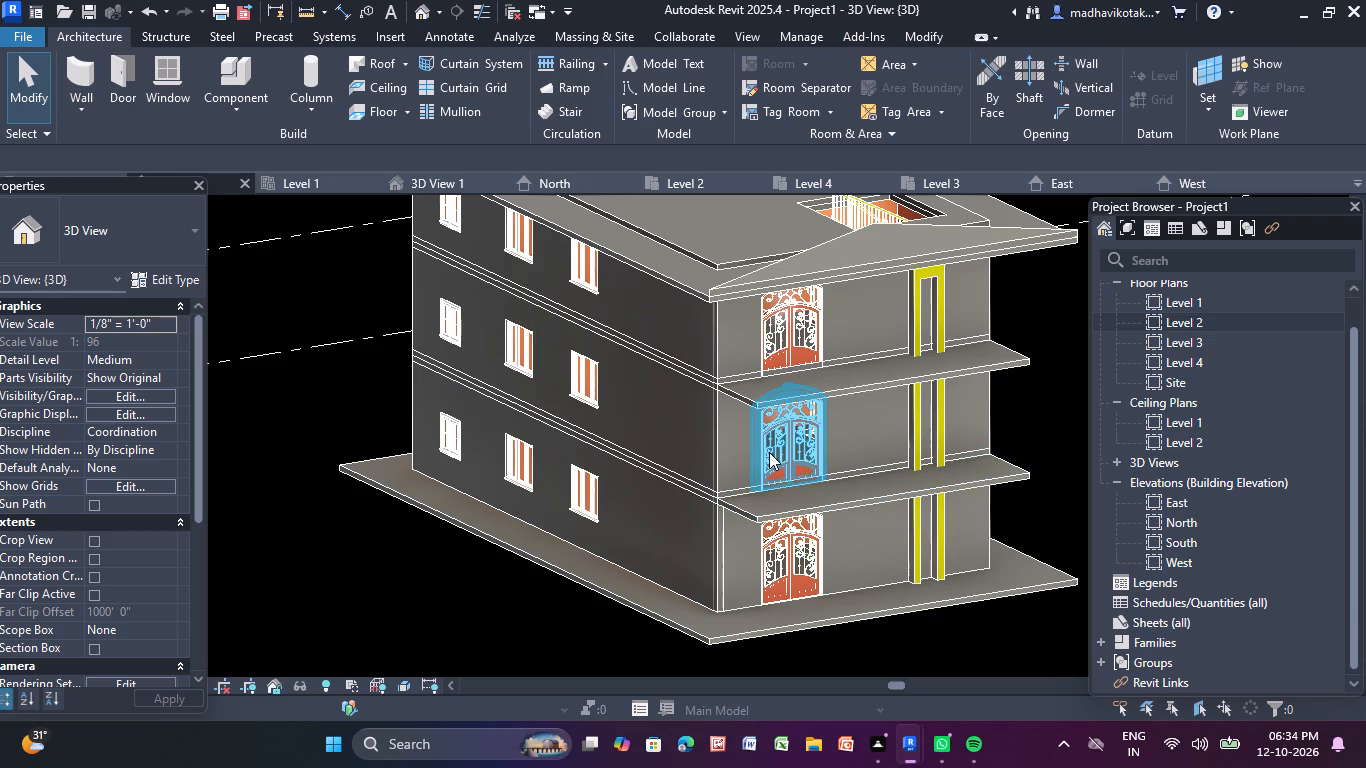
pyautogui.click(83, 76)
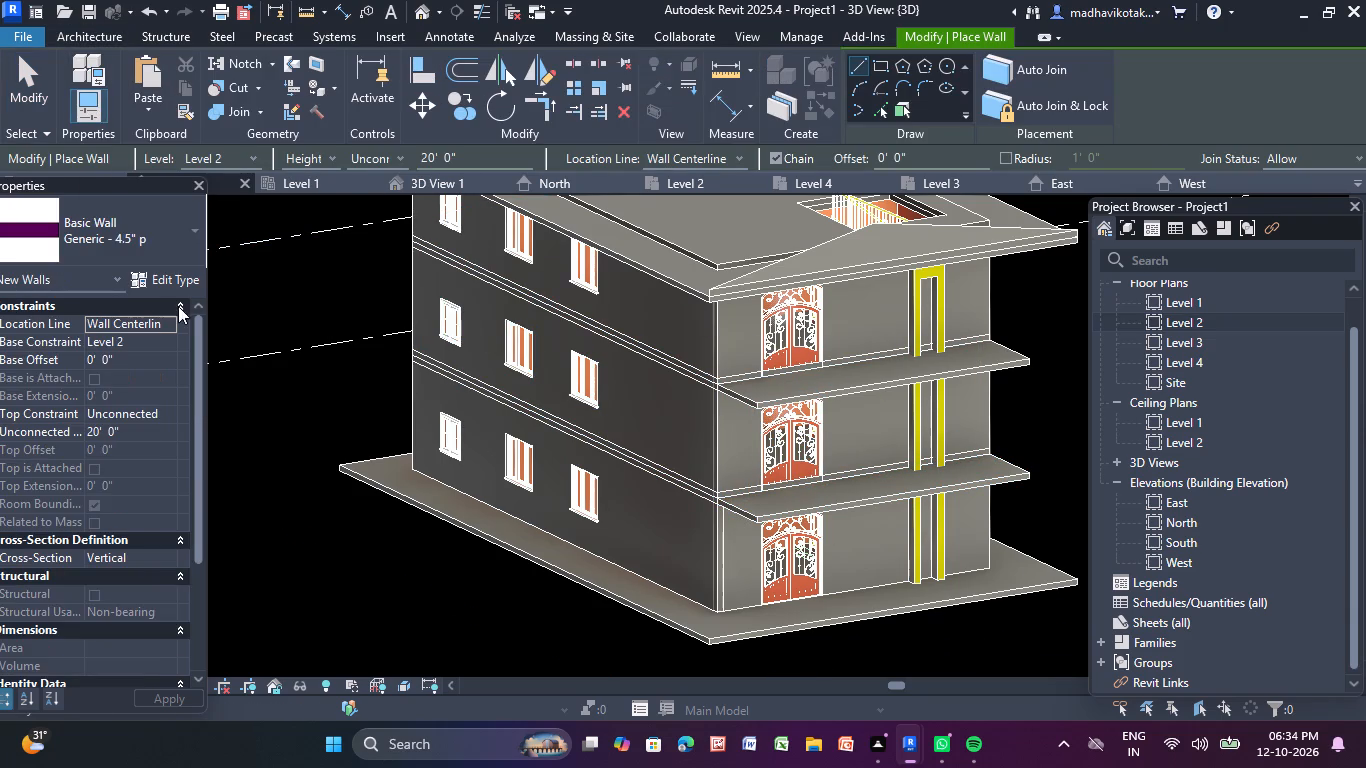
pyautogui.click(188, 232)
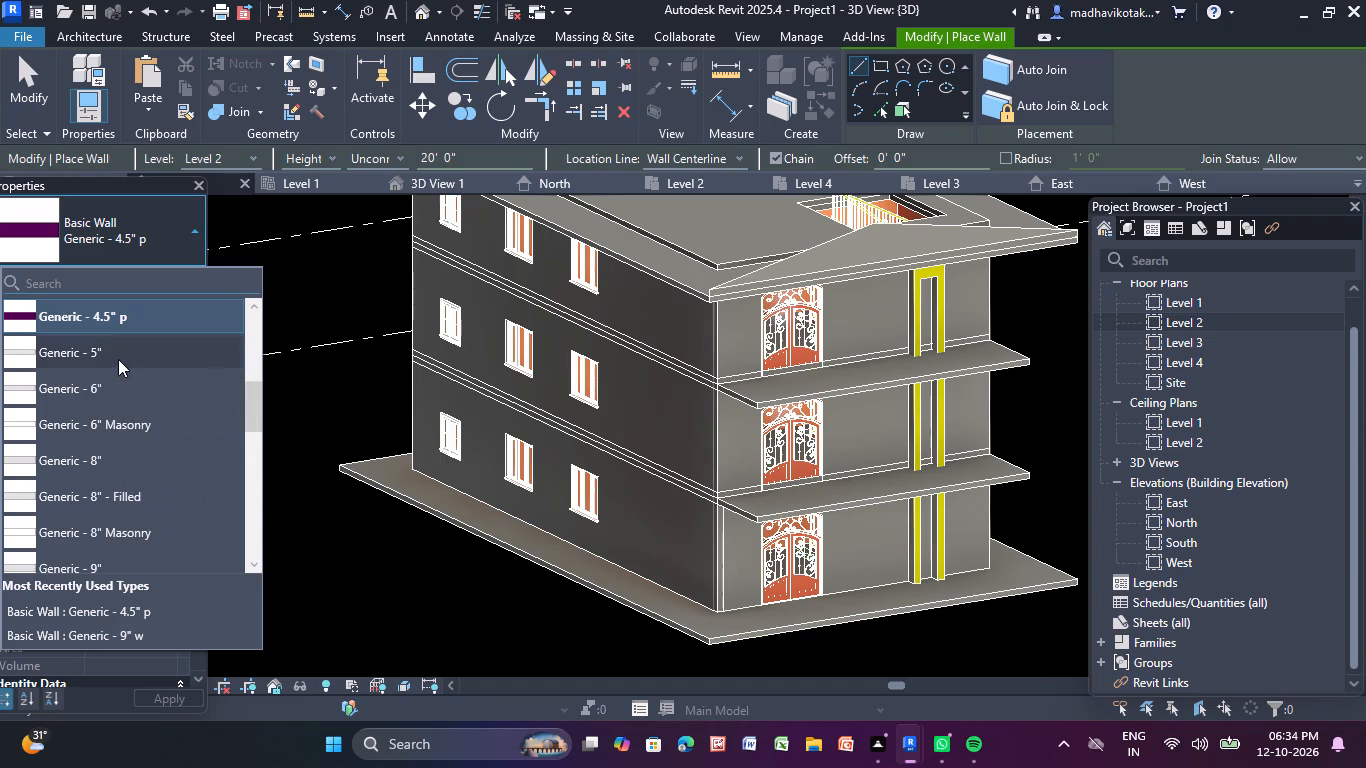
pyautogui.scroll(-5, 103, 399)
pyautogui.scroll(1, 101, 406)
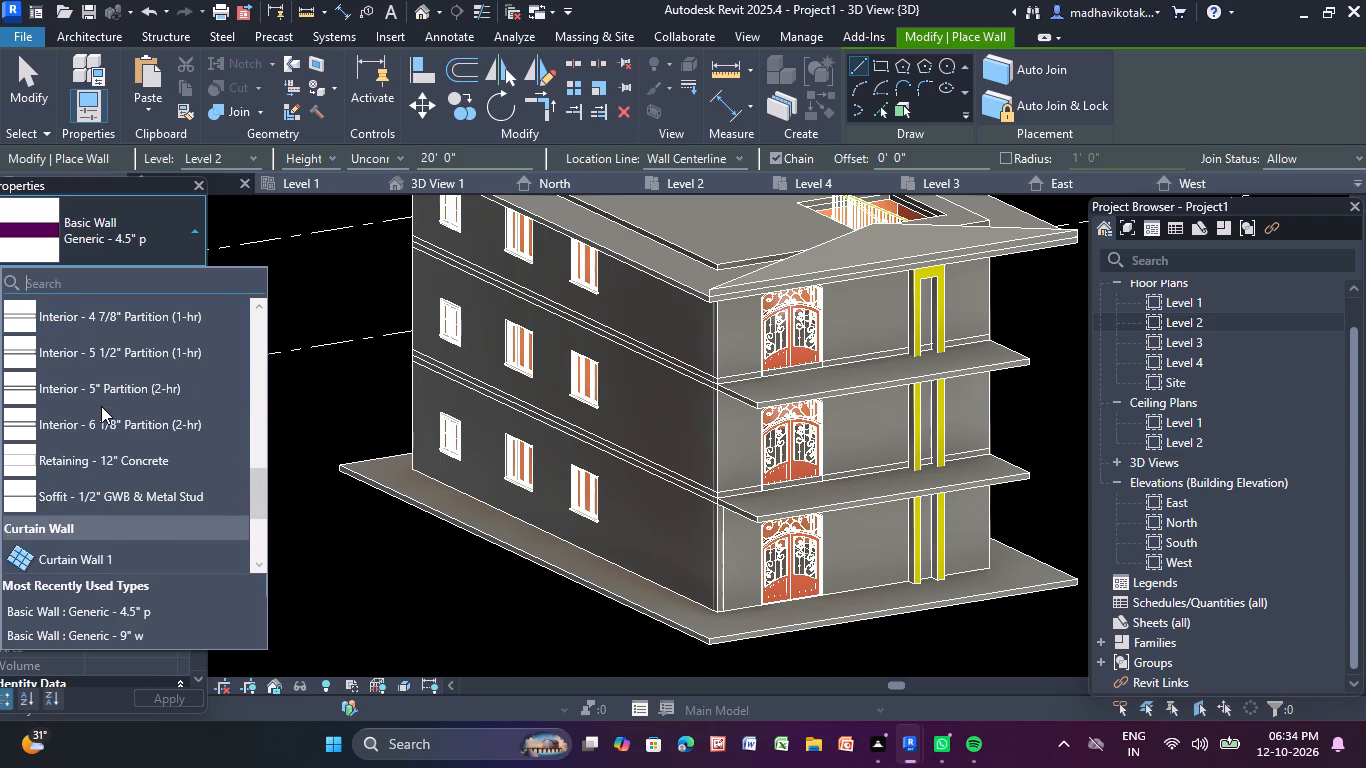
pyautogui.scroll(3, 101, 406)
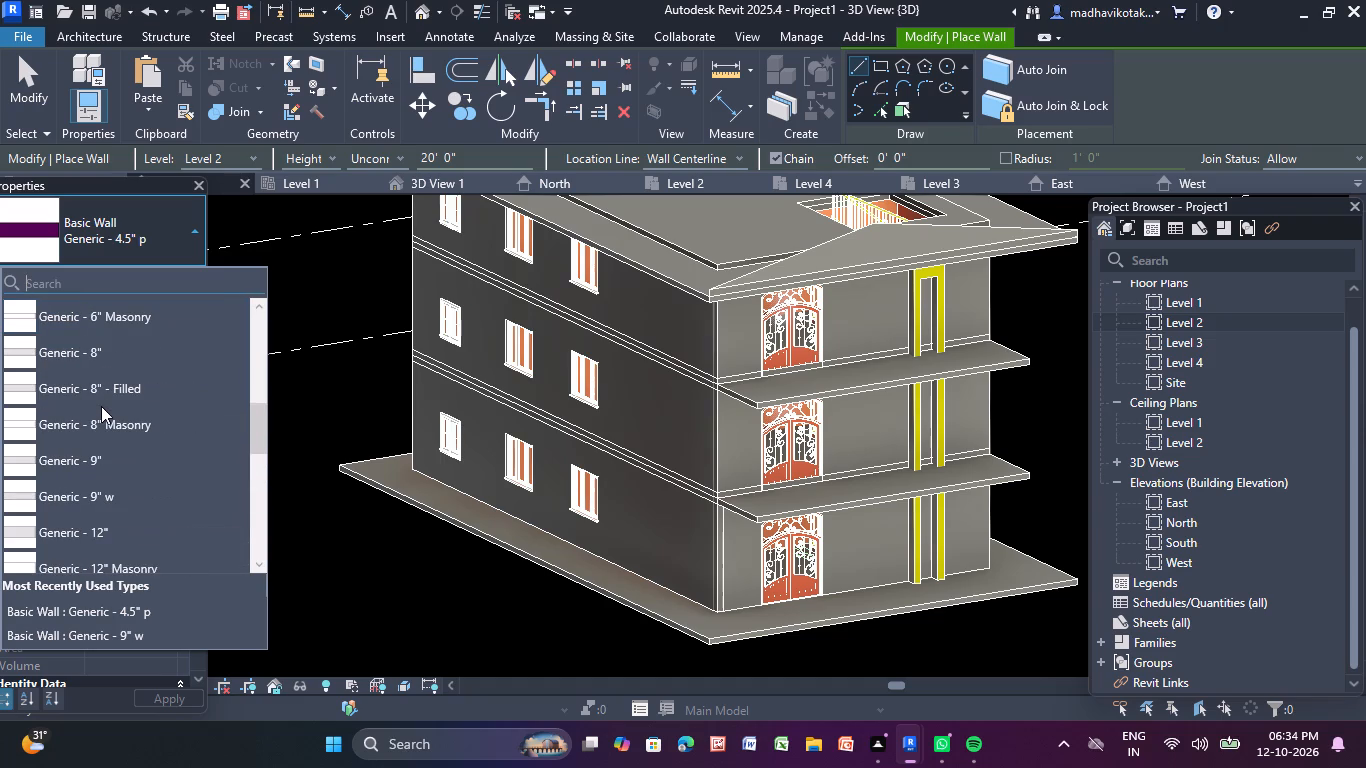
pyautogui.scroll(4, 101, 406)
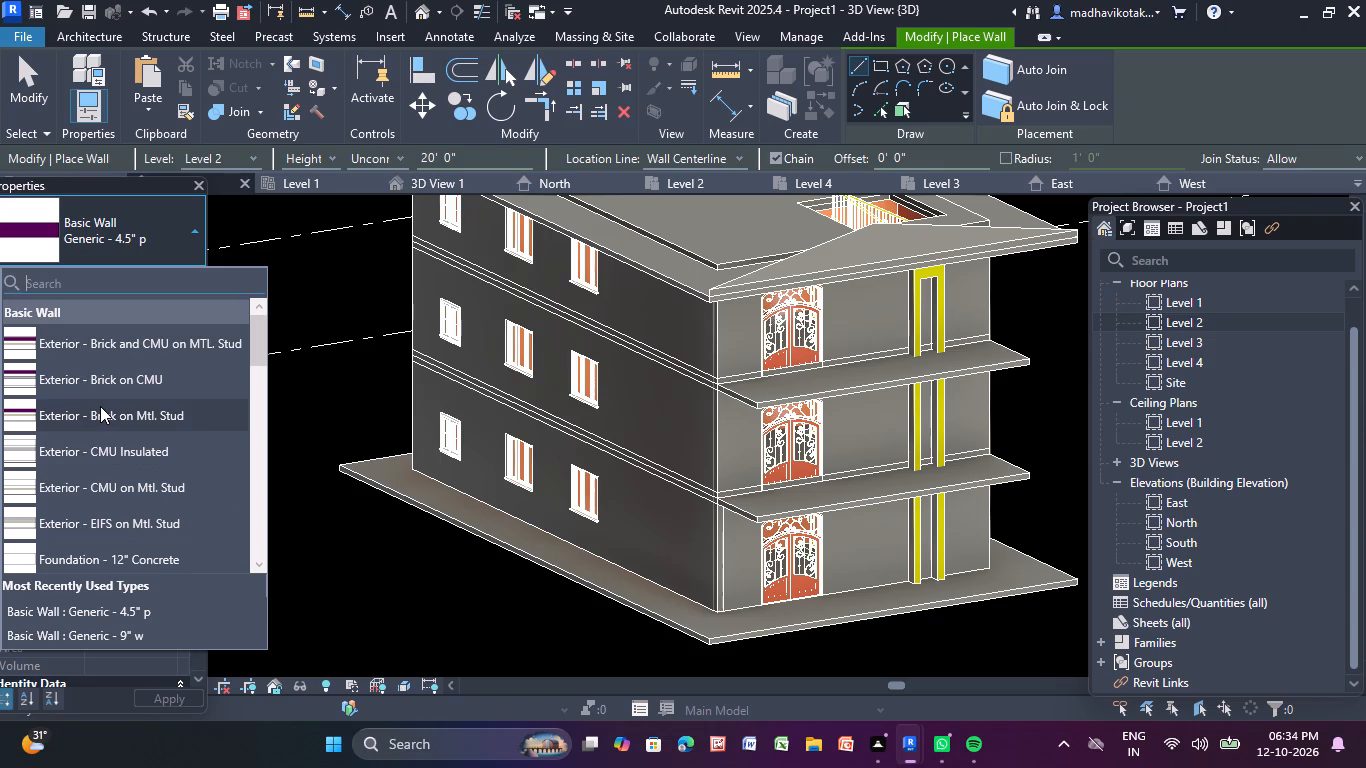
pyautogui.click(168, 224)
# Set the shading colour of the Brick, Common material in wall type Generic - 4.5" p to RGB 255 0 128.
pyautogui.click(157, 277)
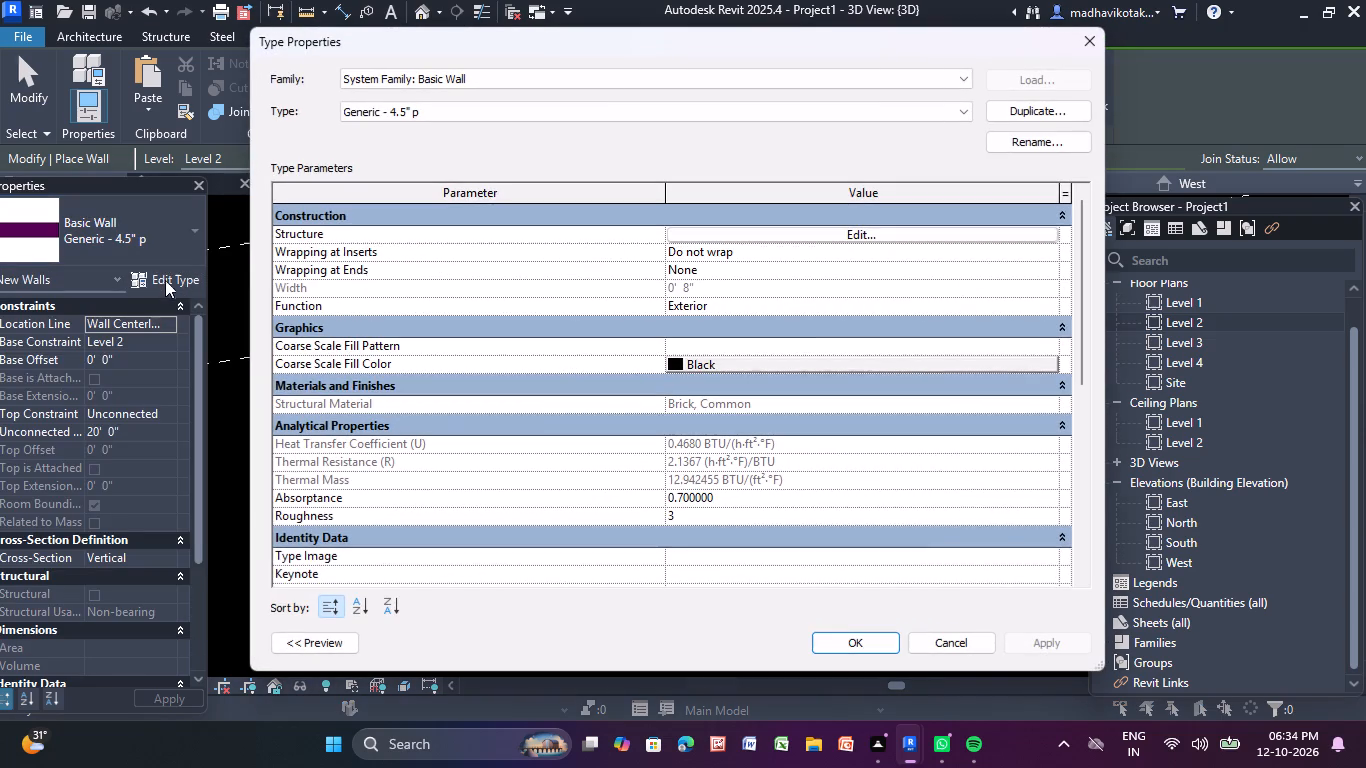
pyautogui.click(838, 235)
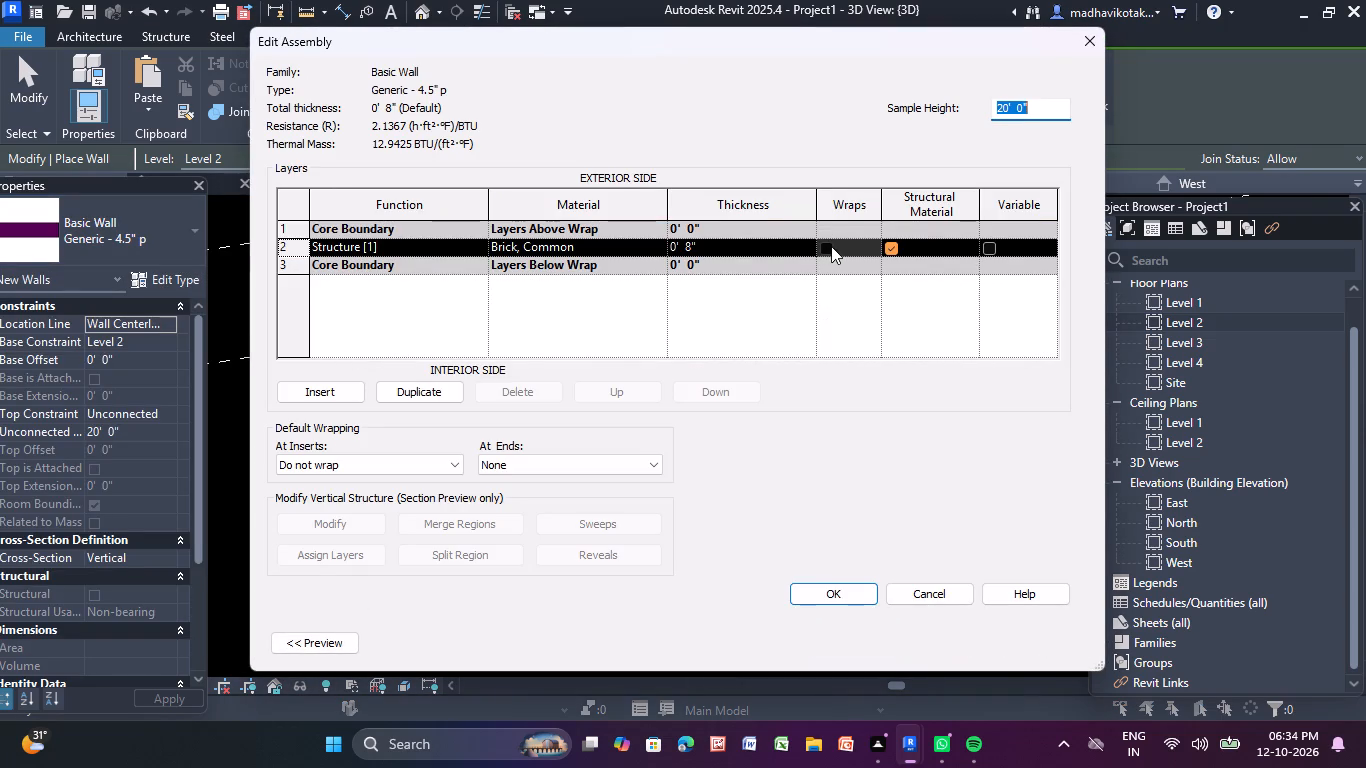
pyautogui.click(744, 252)
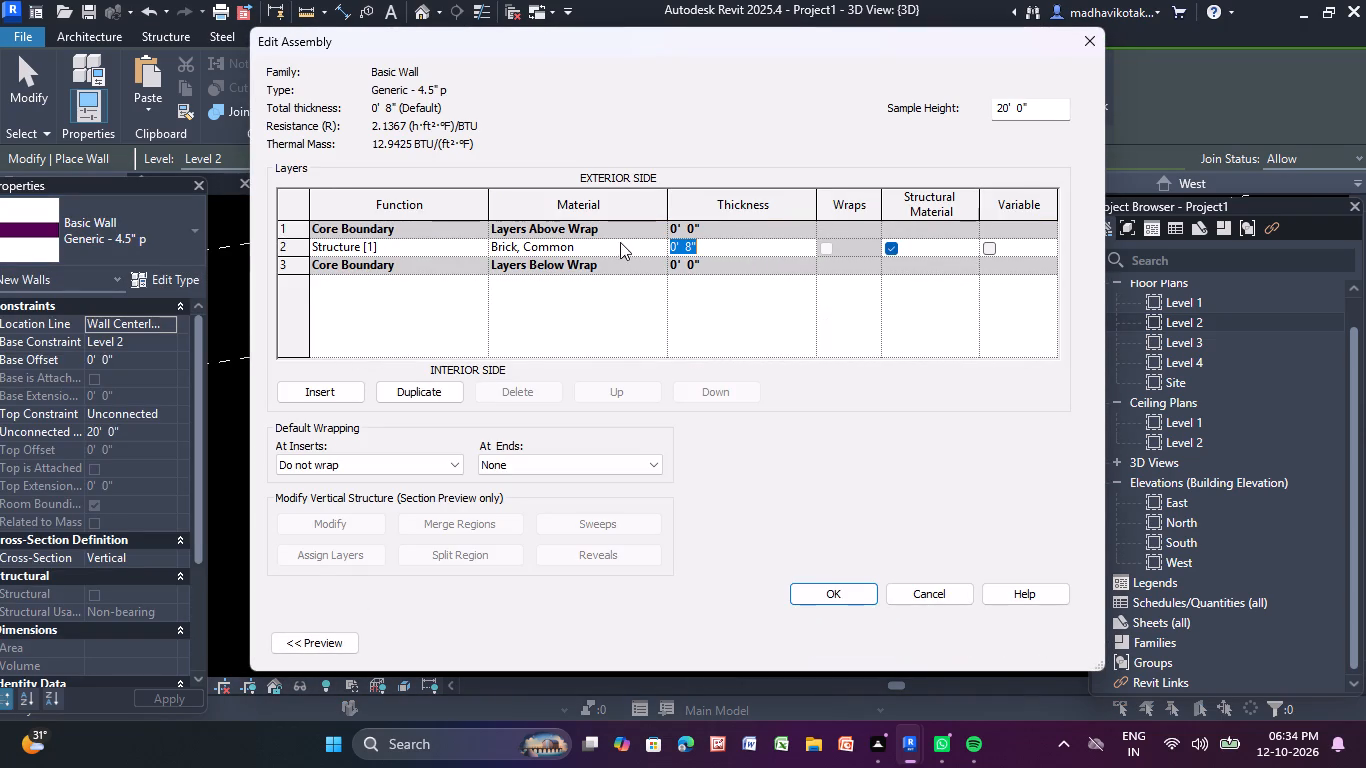
pyautogui.click(651, 240)
pyautogui.click(654, 242)
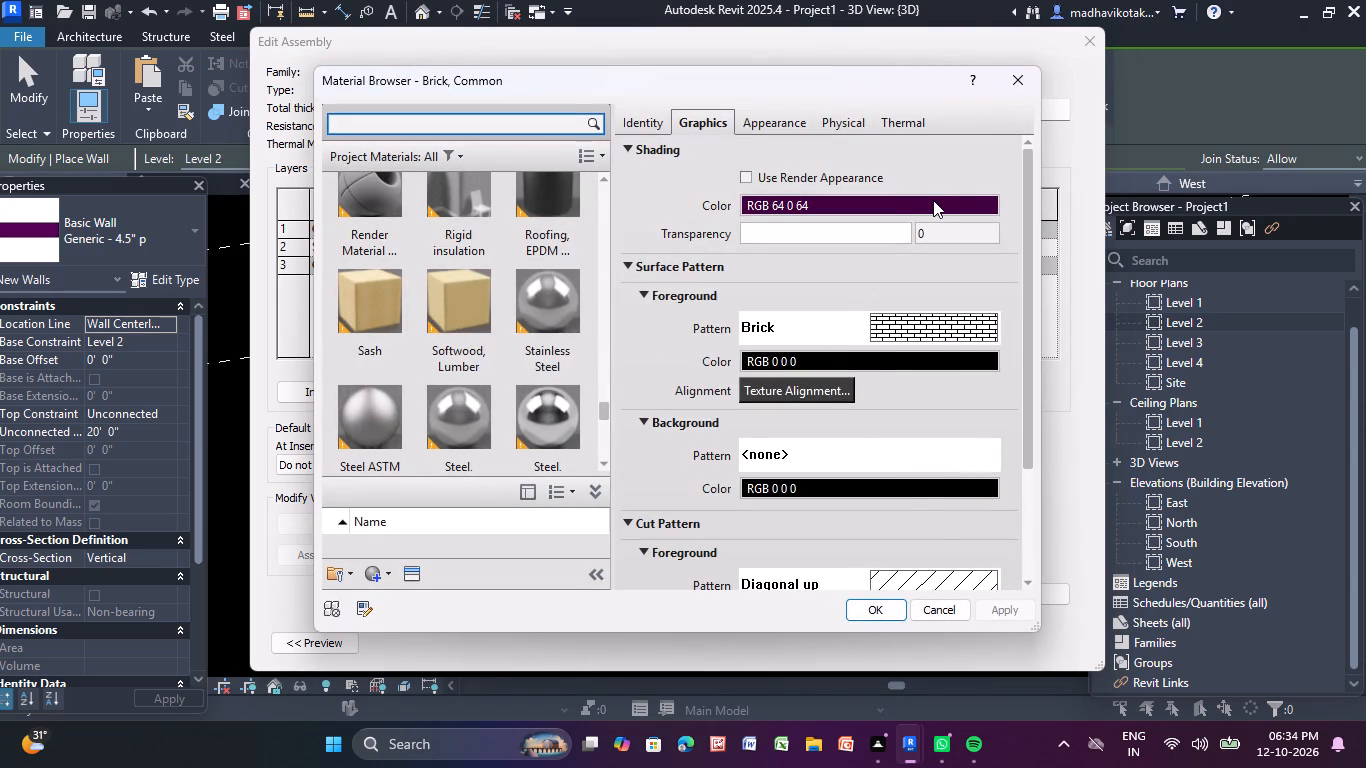
pyautogui.click(933, 200)
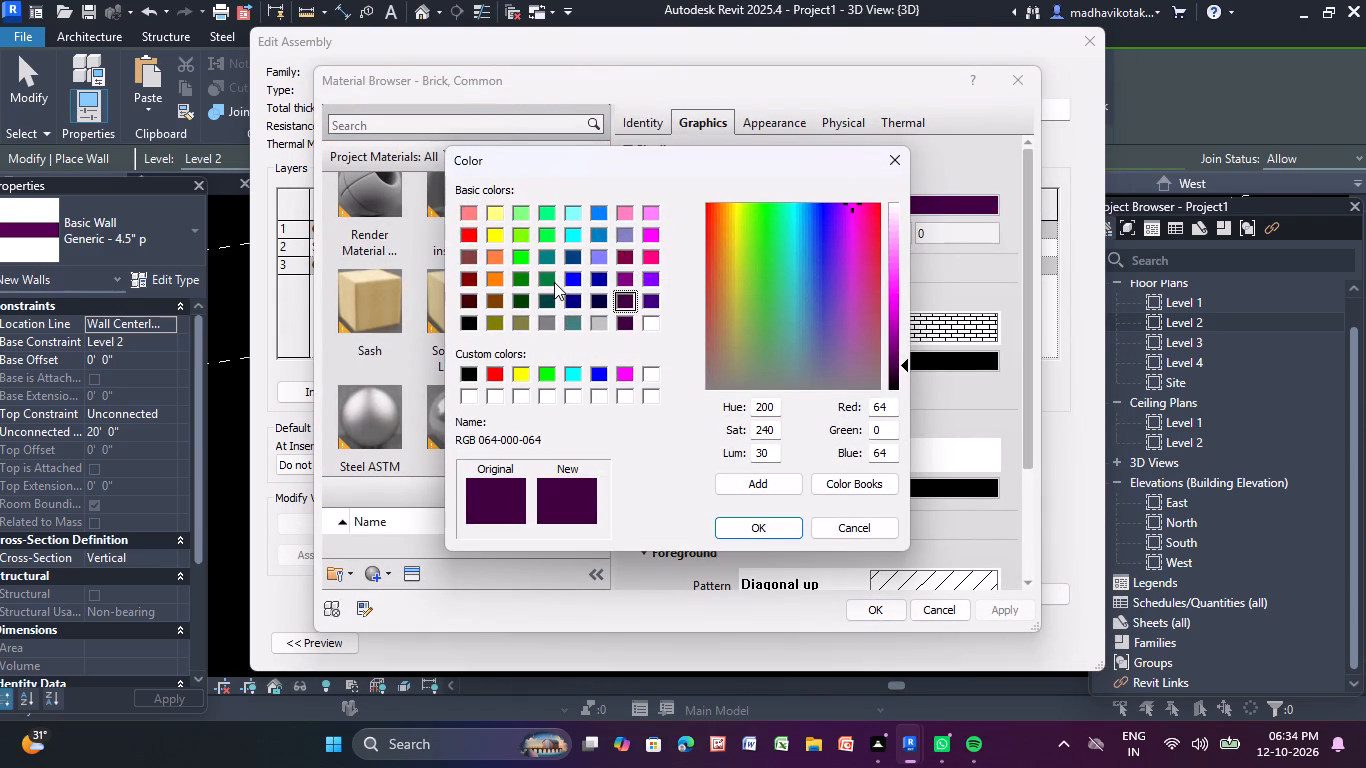
pyautogui.click(490, 299)
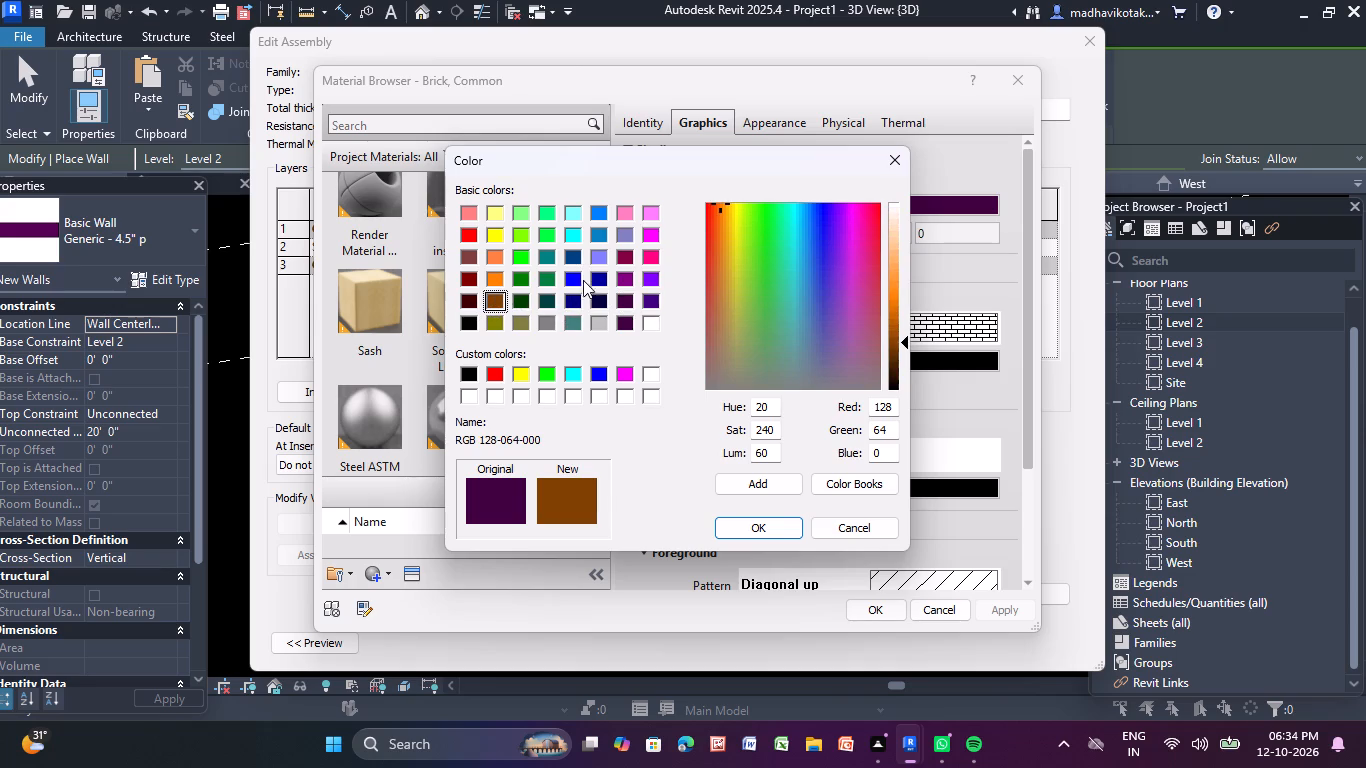
pyautogui.click(574, 301)
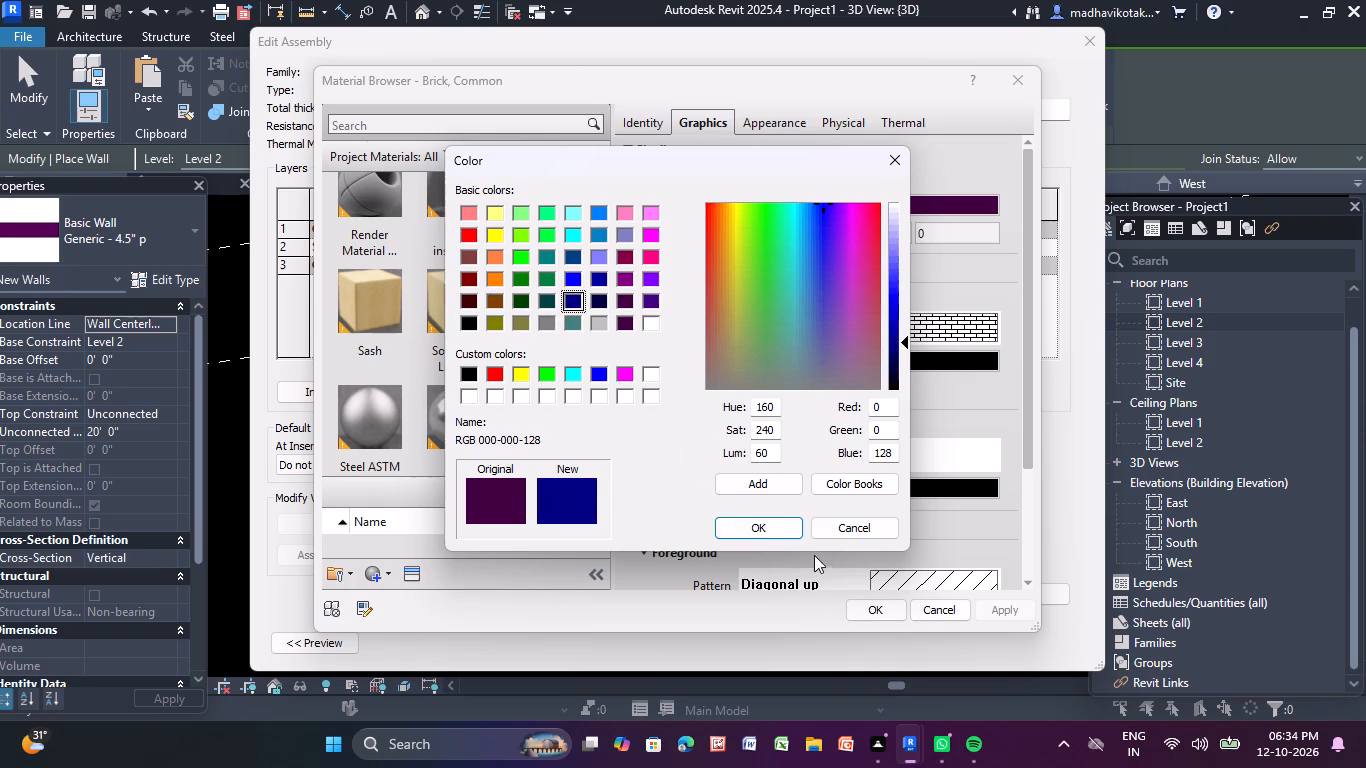
pyautogui.click(630, 306)
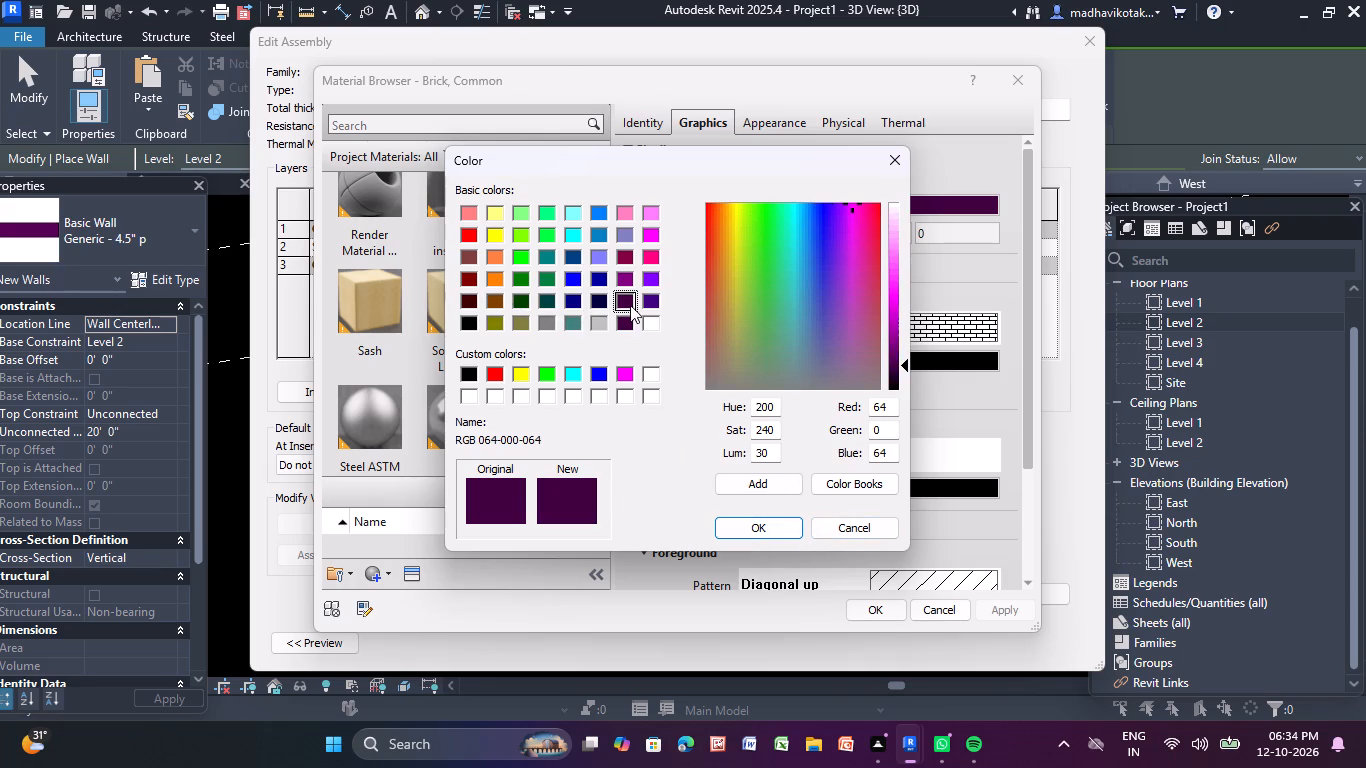
pyautogui.click(652, 299)
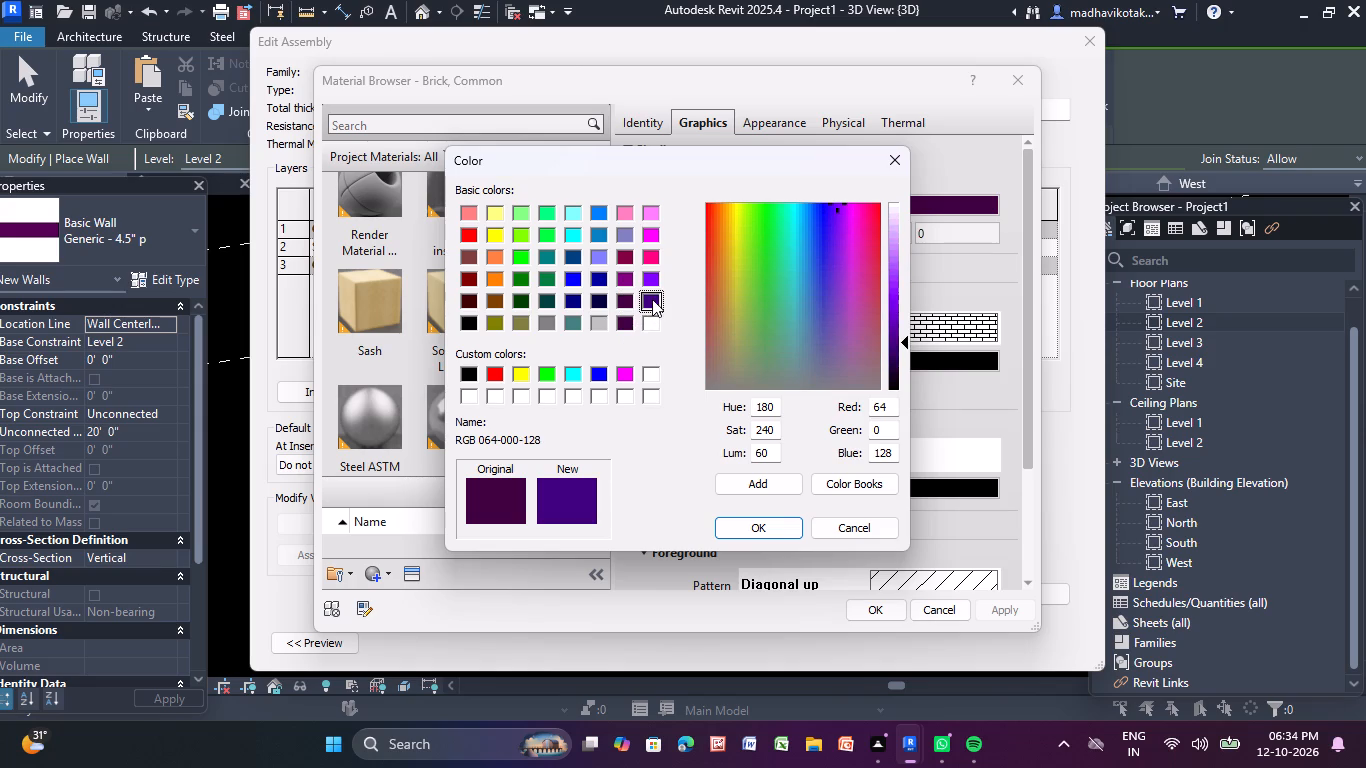
pyautogui.click(649, 254)
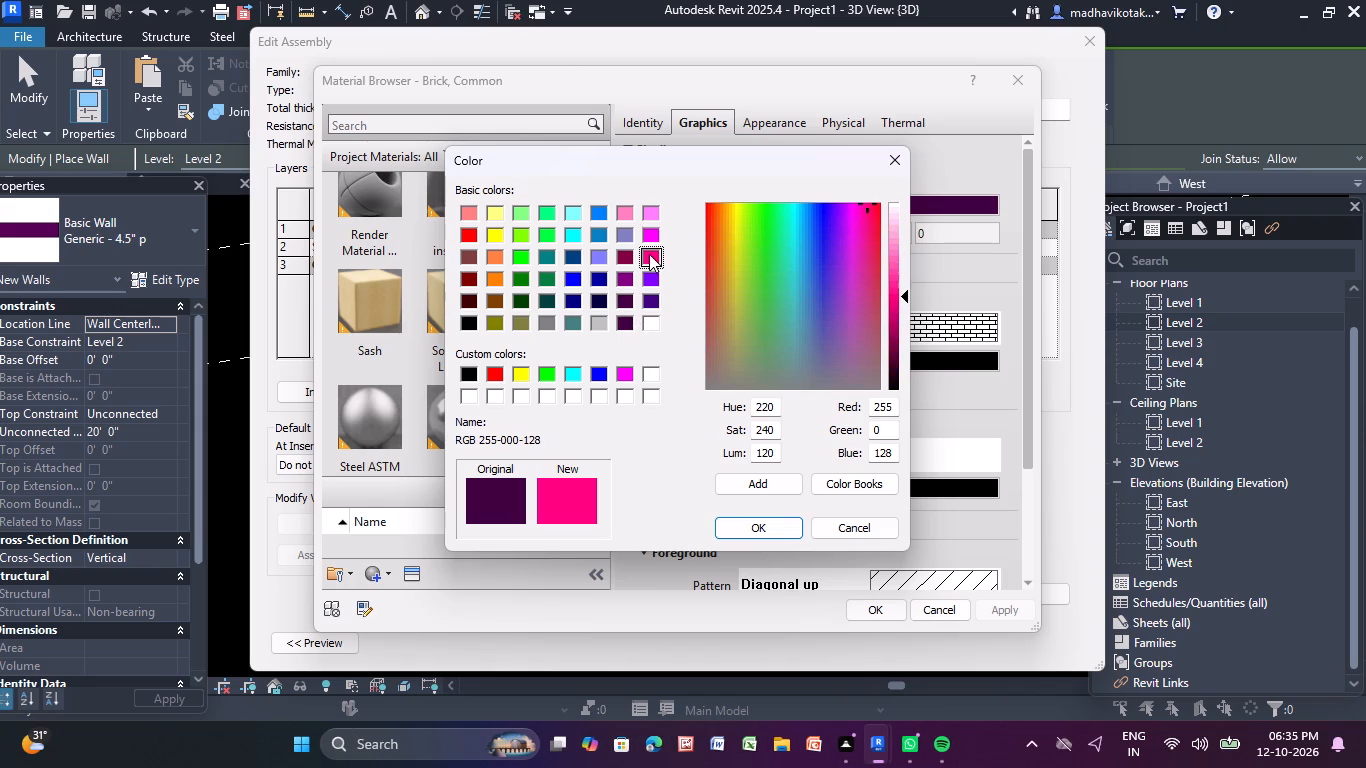
pyautogui.click(765, 525)
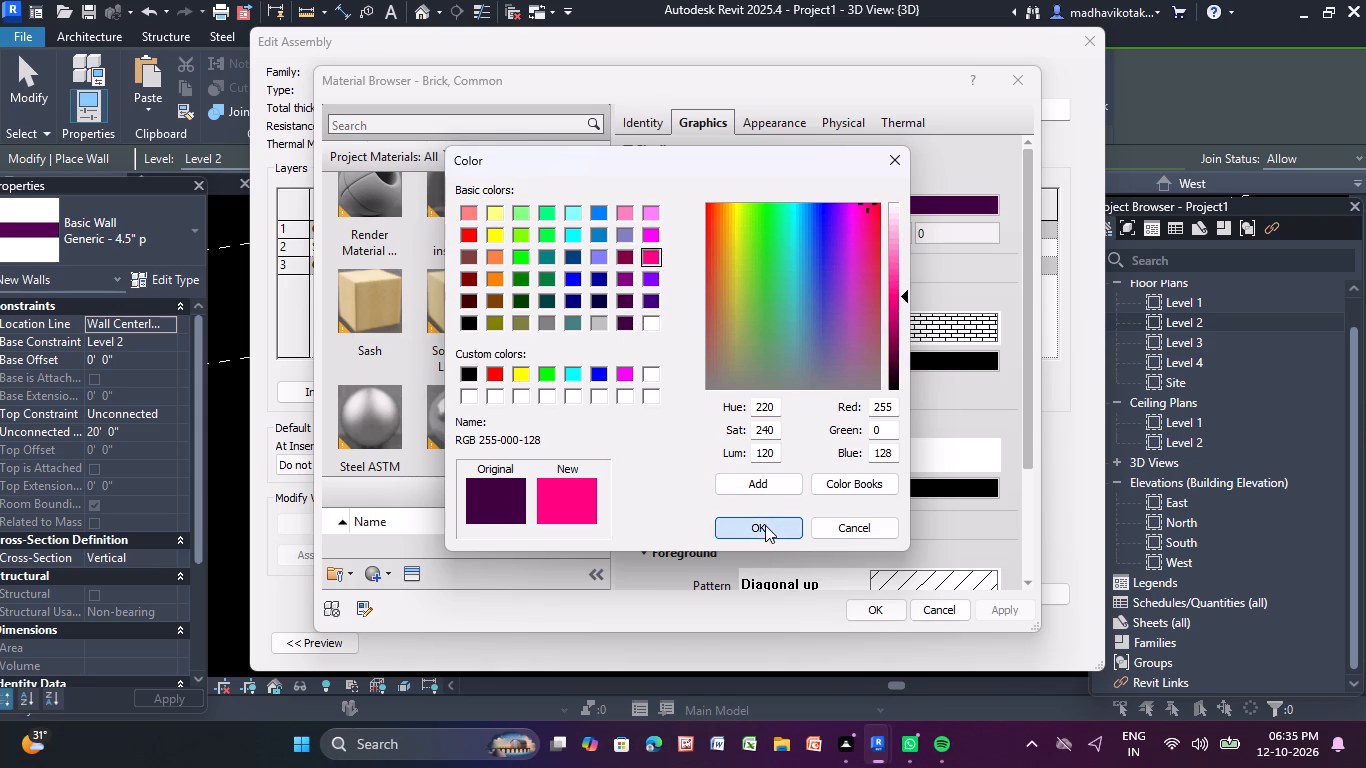
pyautogui.click(1014, 611)
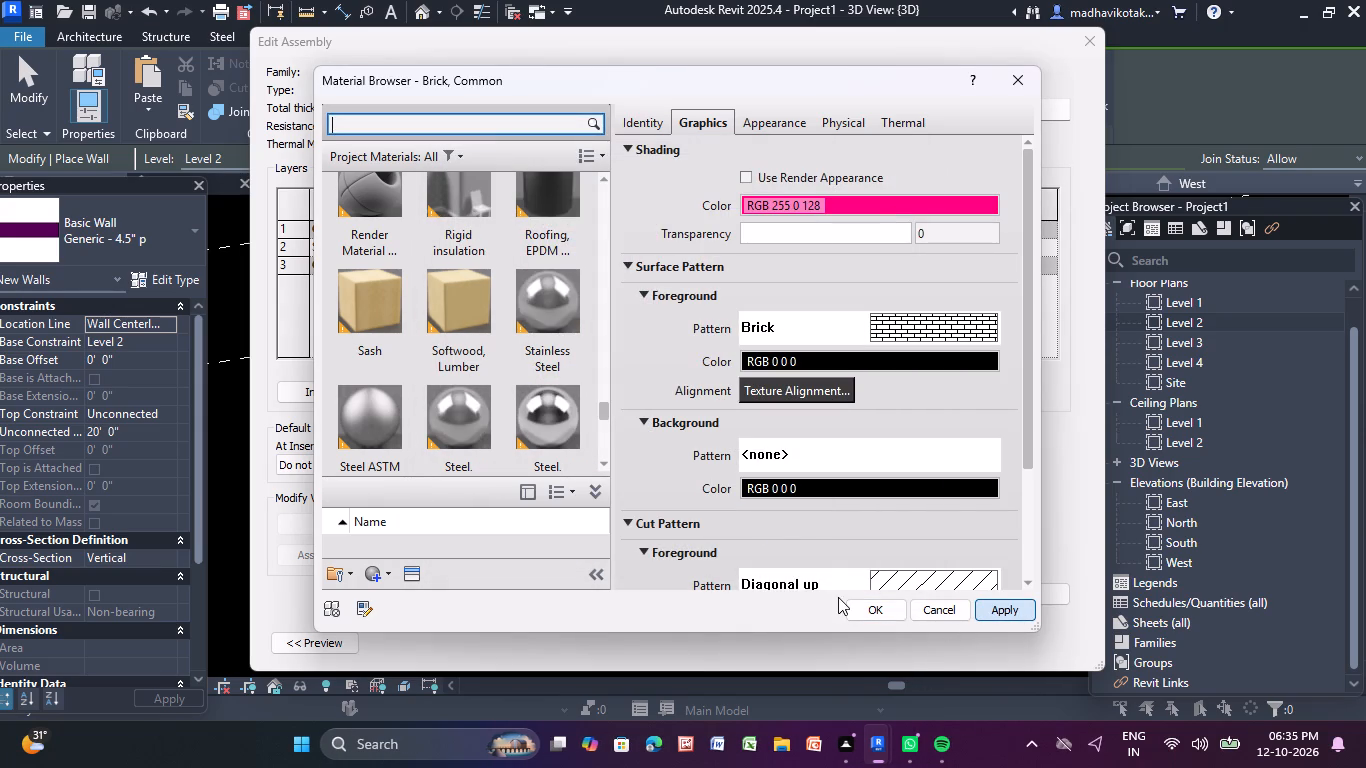
pyautogui.click(858, 608)
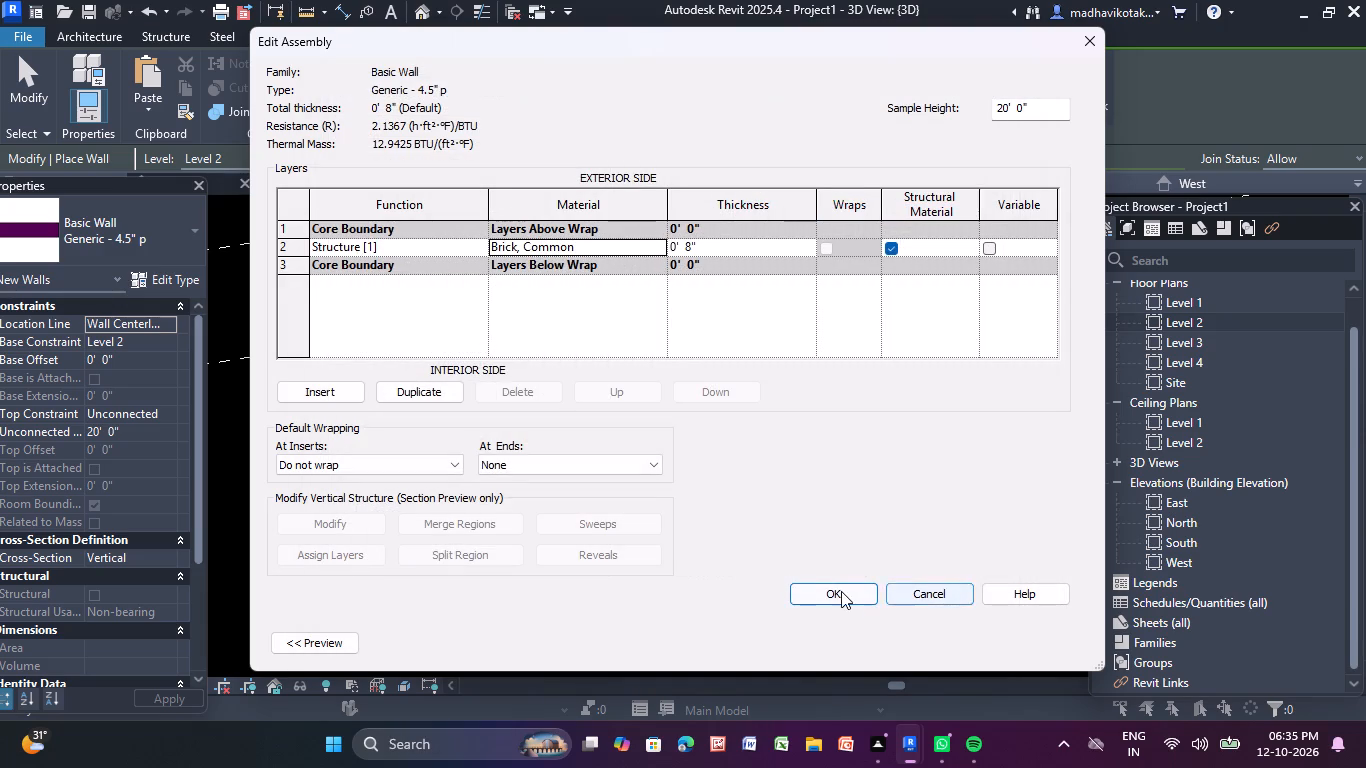
pyautogui.click(841, 591)
pyautogui.click(1027, 641)
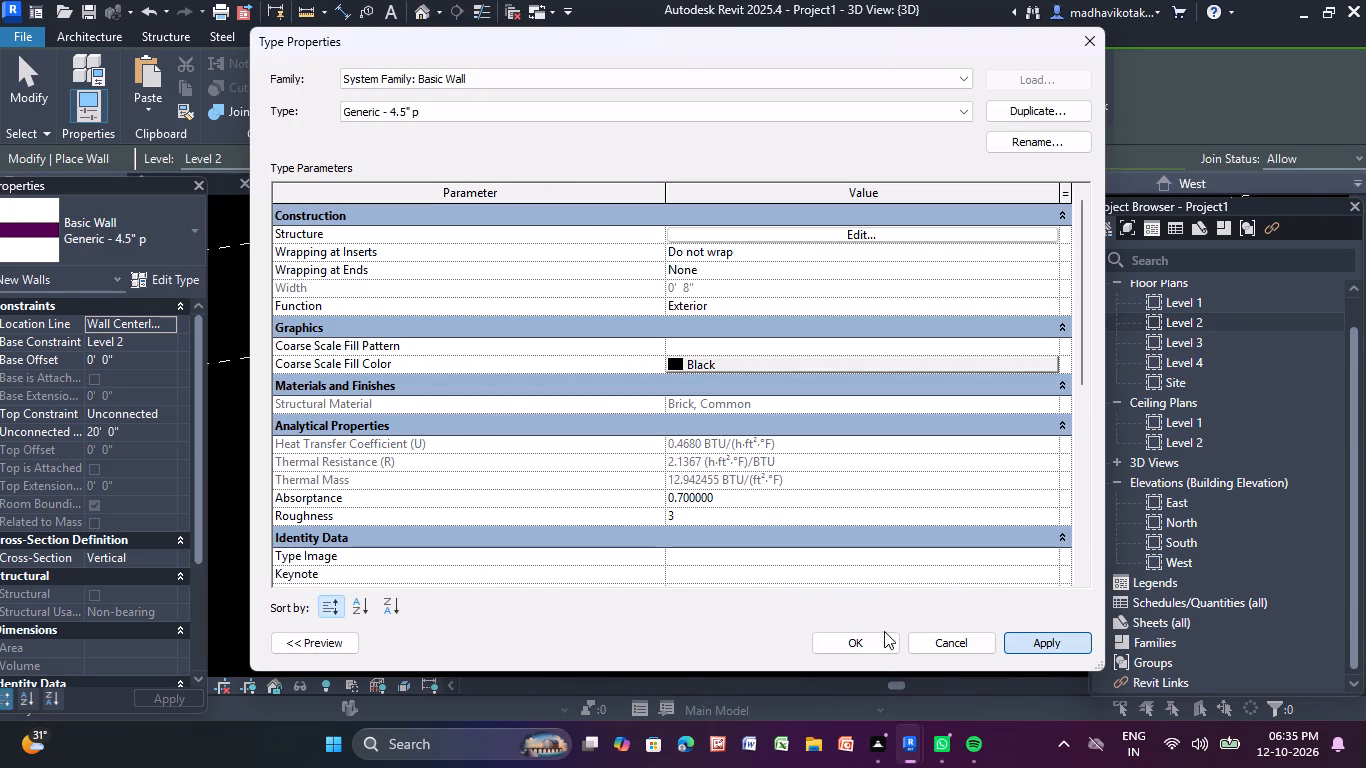
pyautogui.click(841, 637)
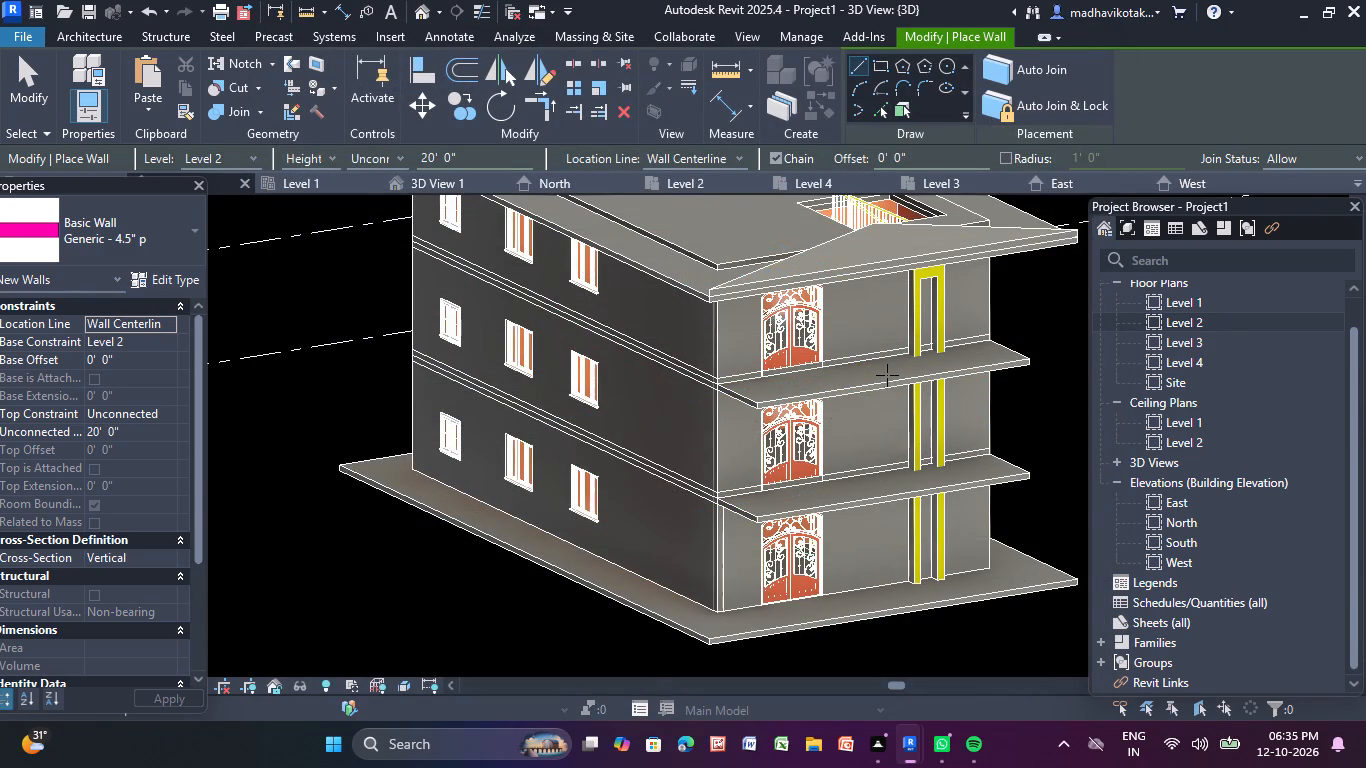
pyautogui.click(887, 375)
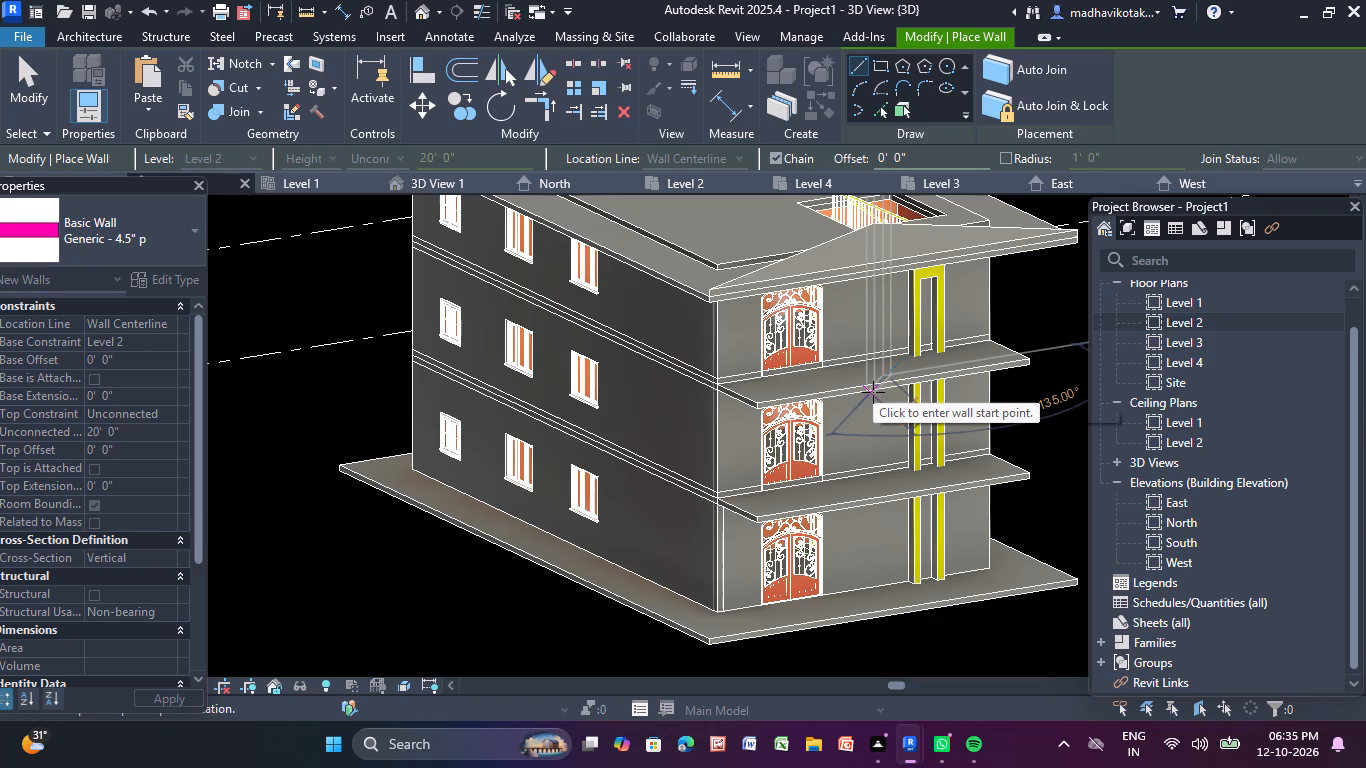
pyautogui.press('Escape')
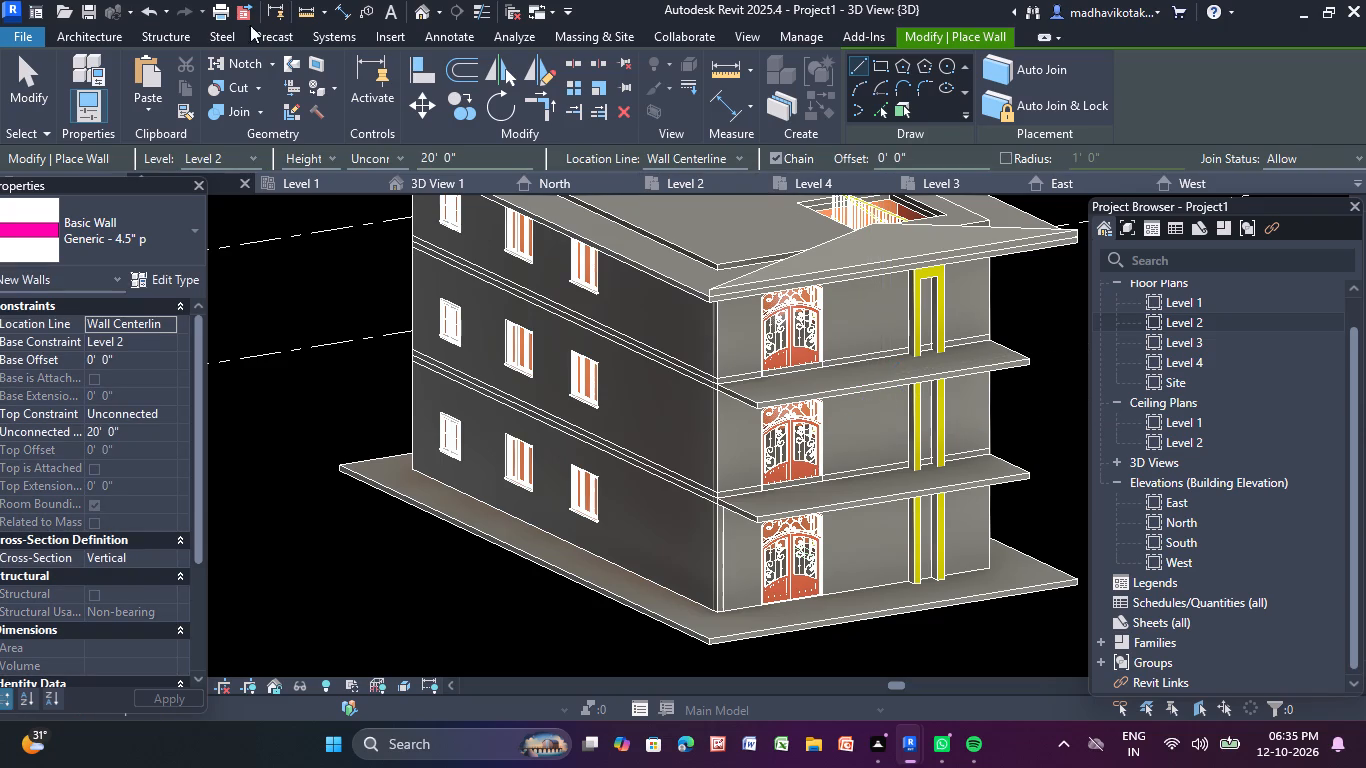
# Use the Paint tool to apply the Brick, Common material to the top faces of both projecting front slabs.
pyautogui.click(334, 87)
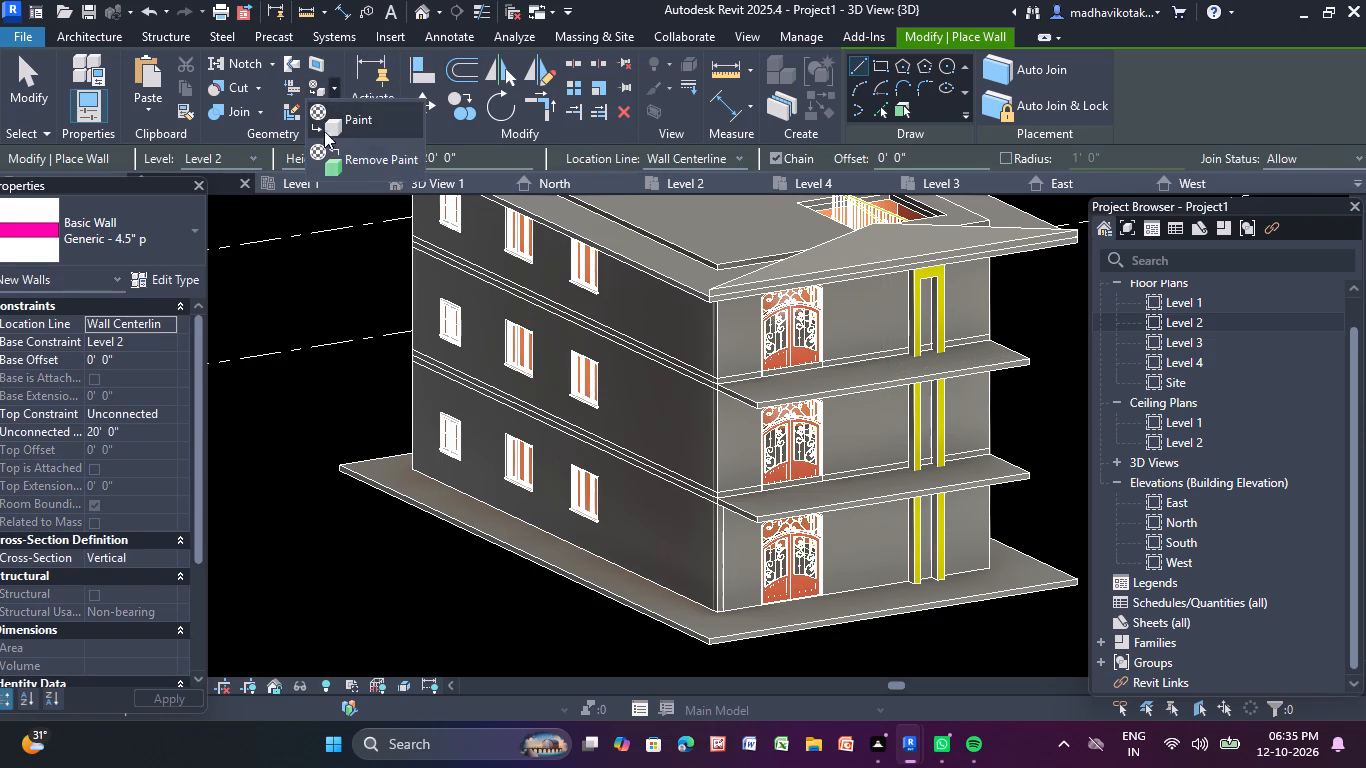
pyautogui.click(332, 121)
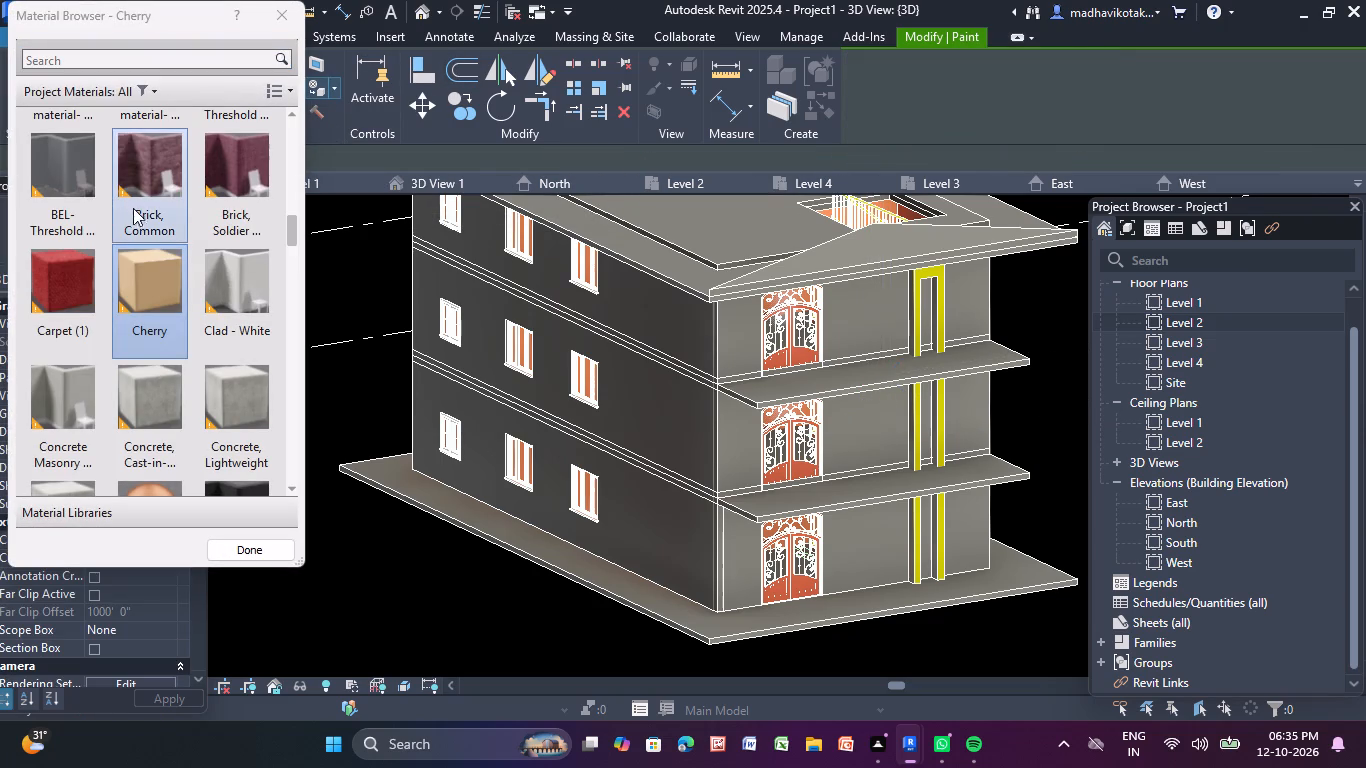
pyautogui.scroll(2, 183, 322)
pyautogui.scroll(-2, 182, 322)
pyautogui.click(151, 168)
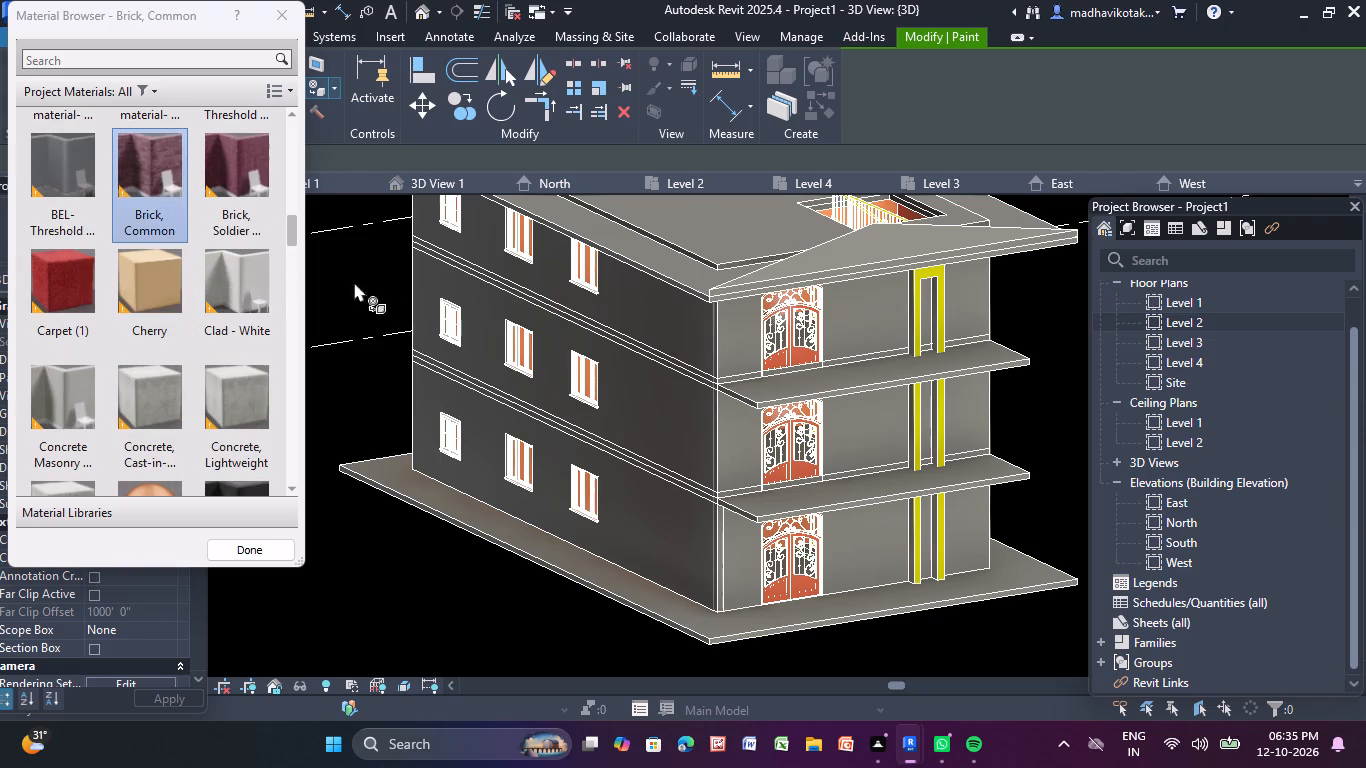
pyautogui.click(833, 384)
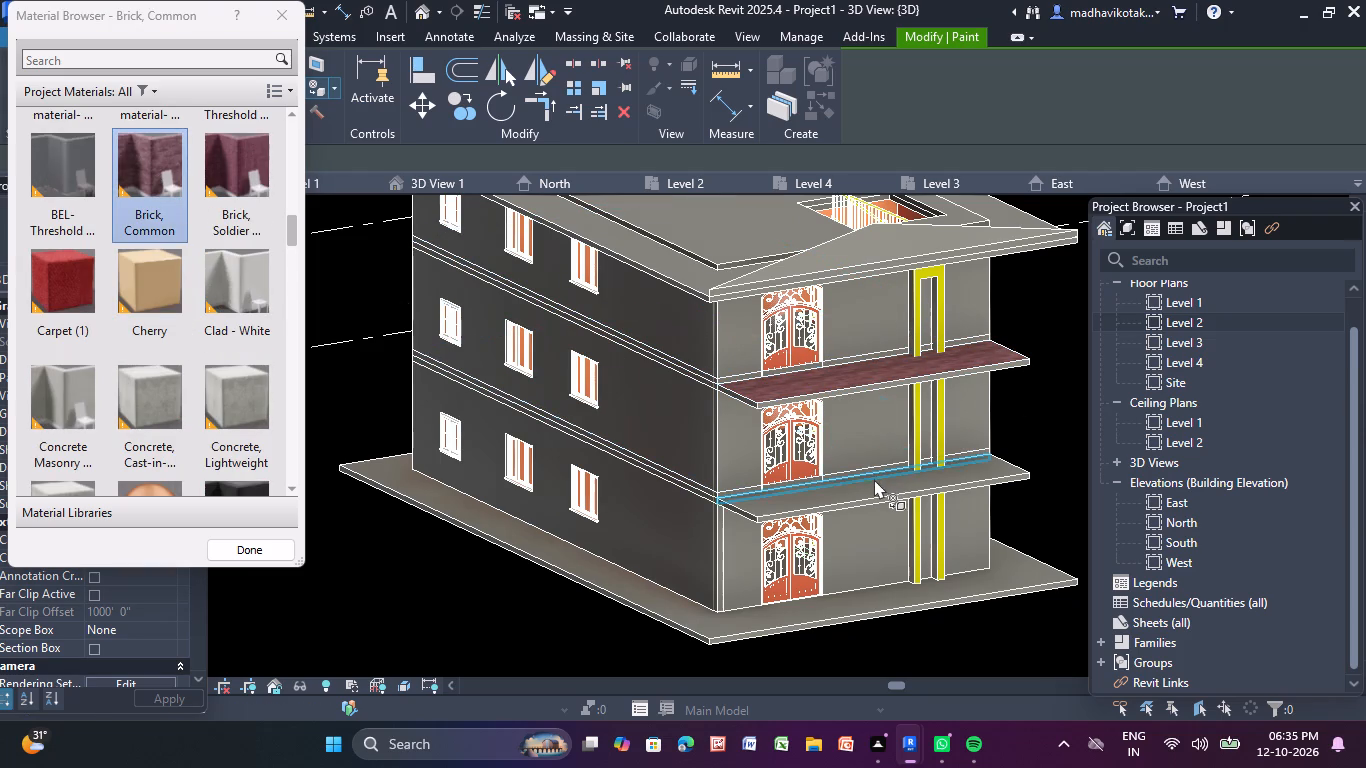
pyautogui.click(878, 481)
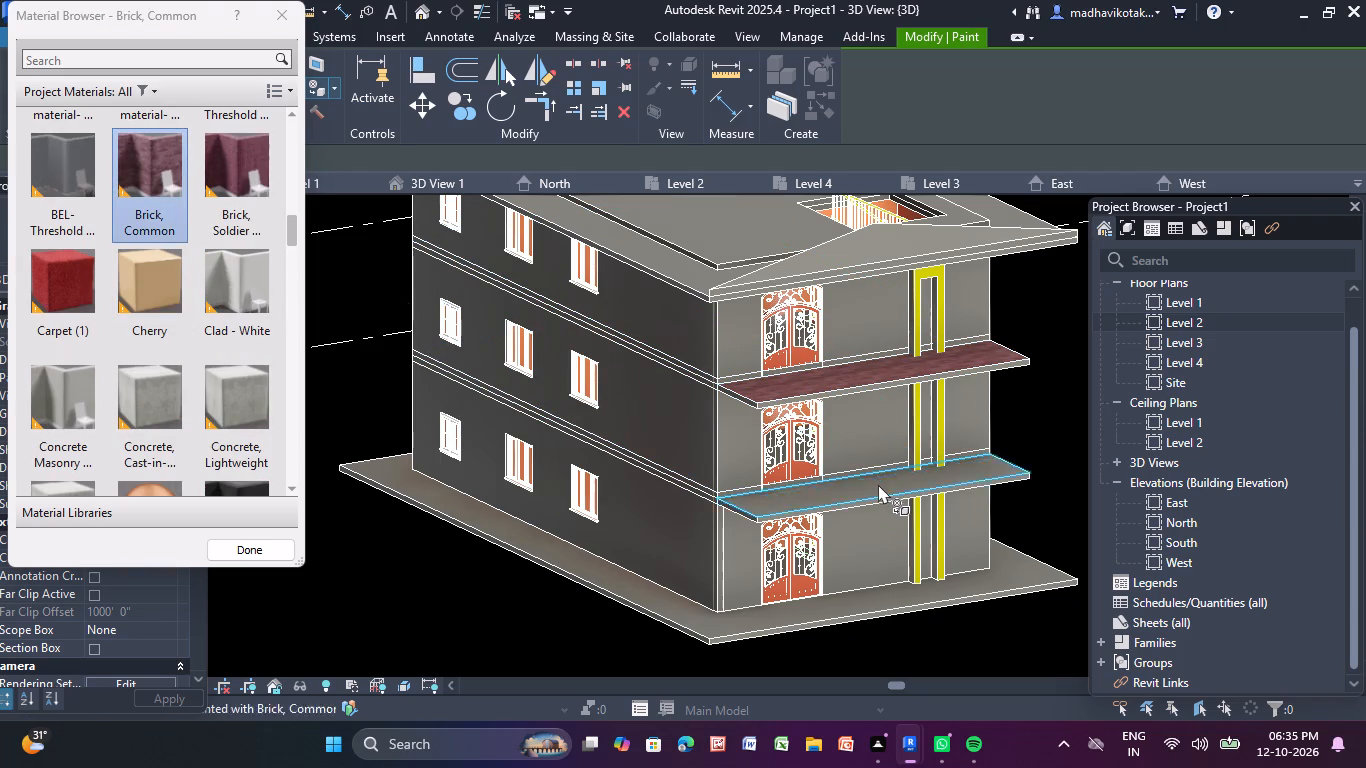
pyautogui.click(879, 484)
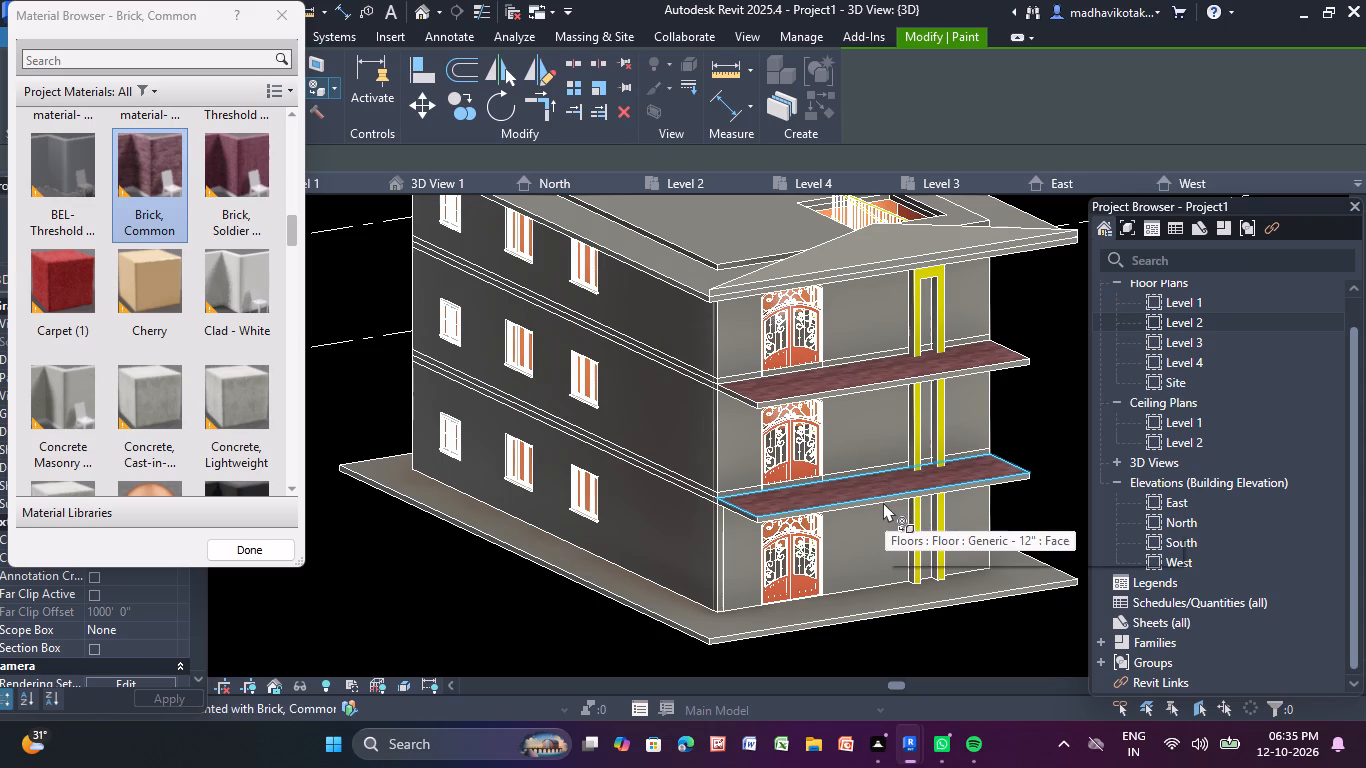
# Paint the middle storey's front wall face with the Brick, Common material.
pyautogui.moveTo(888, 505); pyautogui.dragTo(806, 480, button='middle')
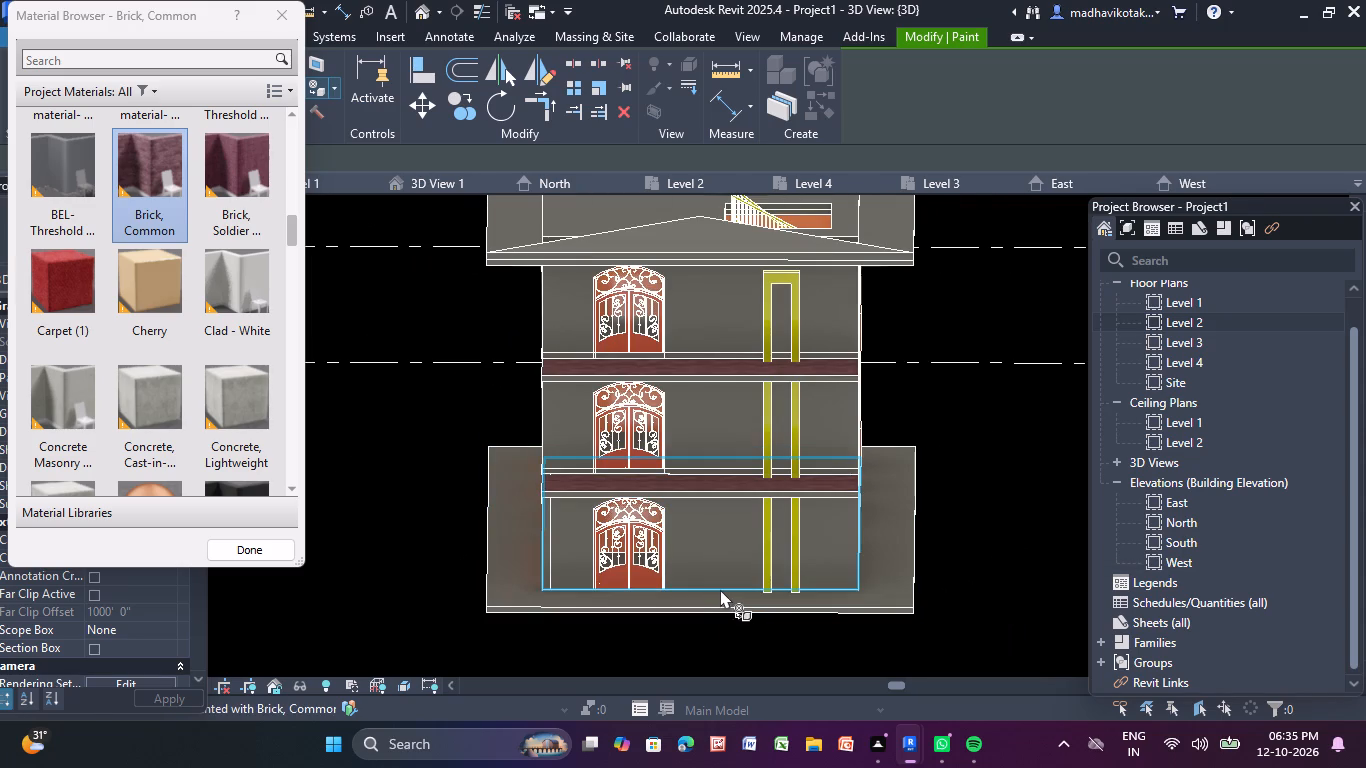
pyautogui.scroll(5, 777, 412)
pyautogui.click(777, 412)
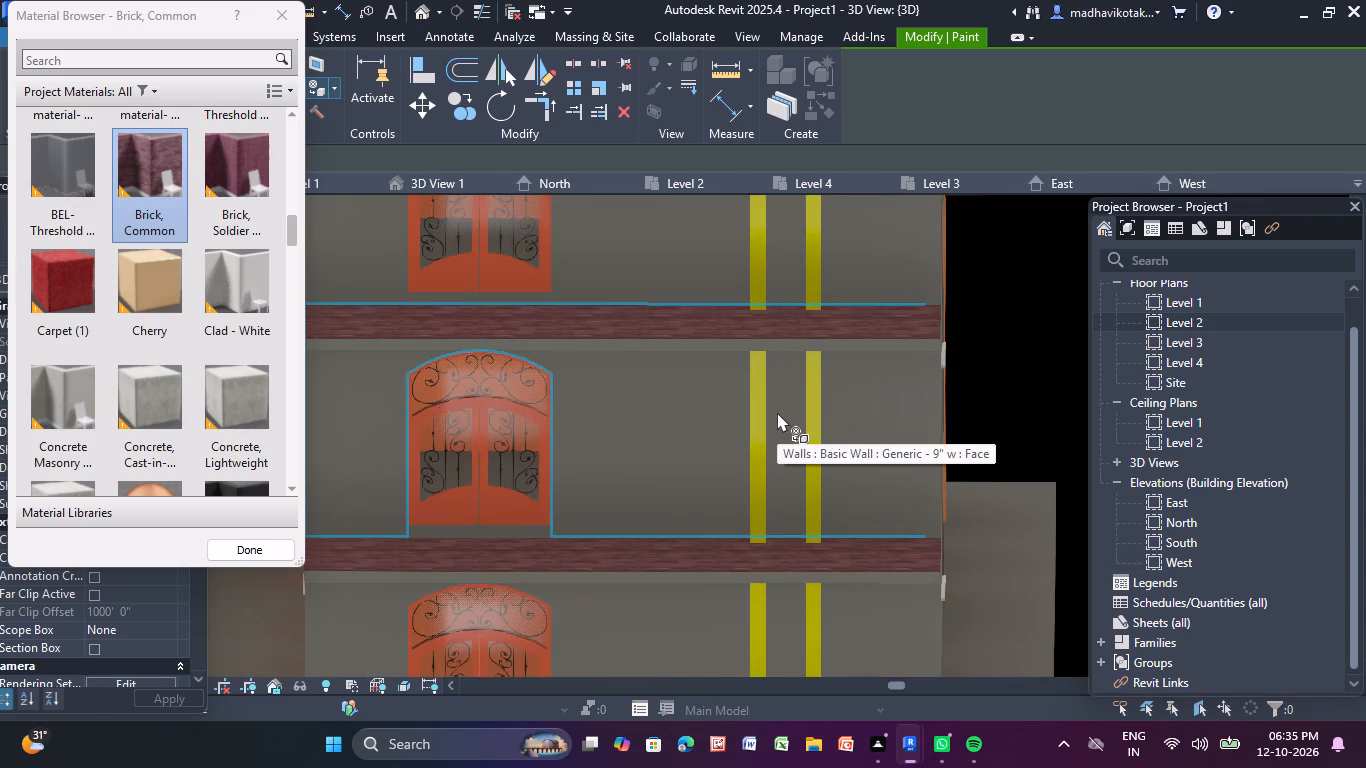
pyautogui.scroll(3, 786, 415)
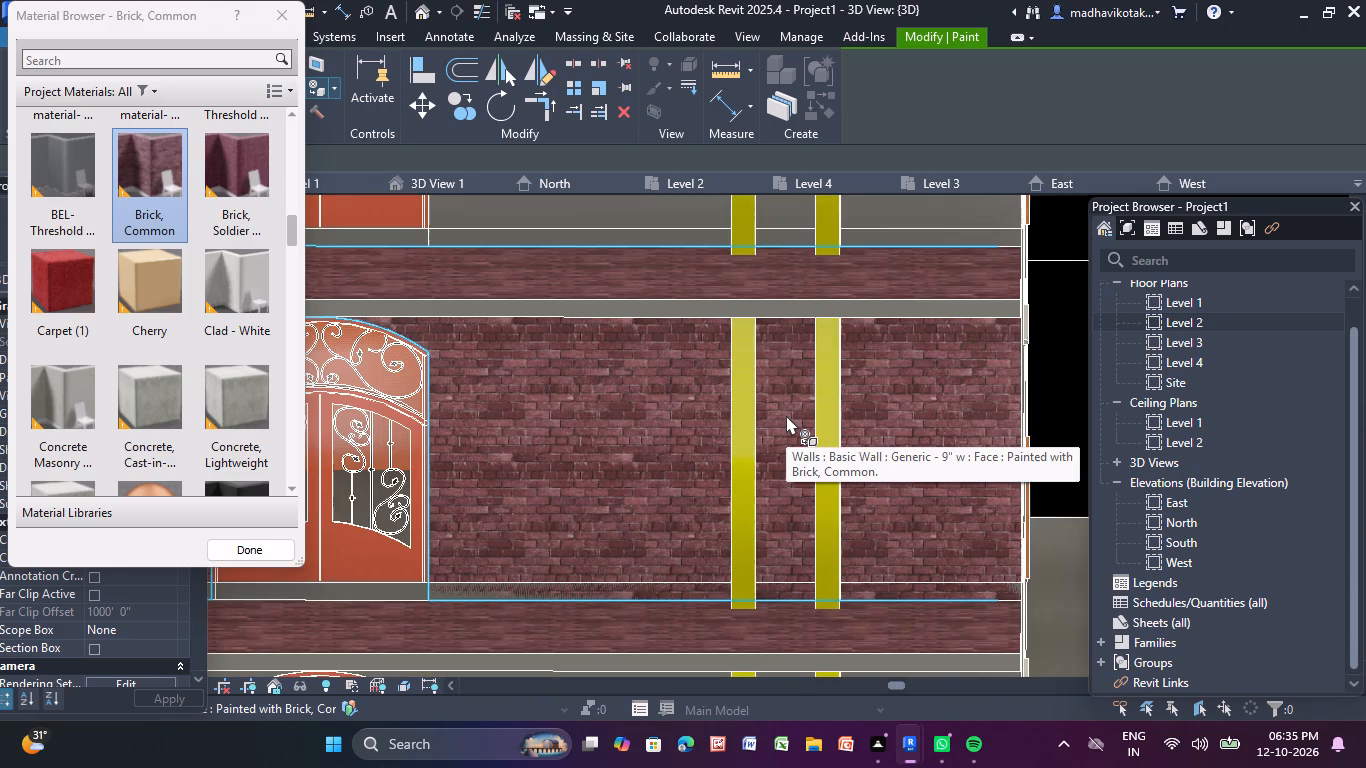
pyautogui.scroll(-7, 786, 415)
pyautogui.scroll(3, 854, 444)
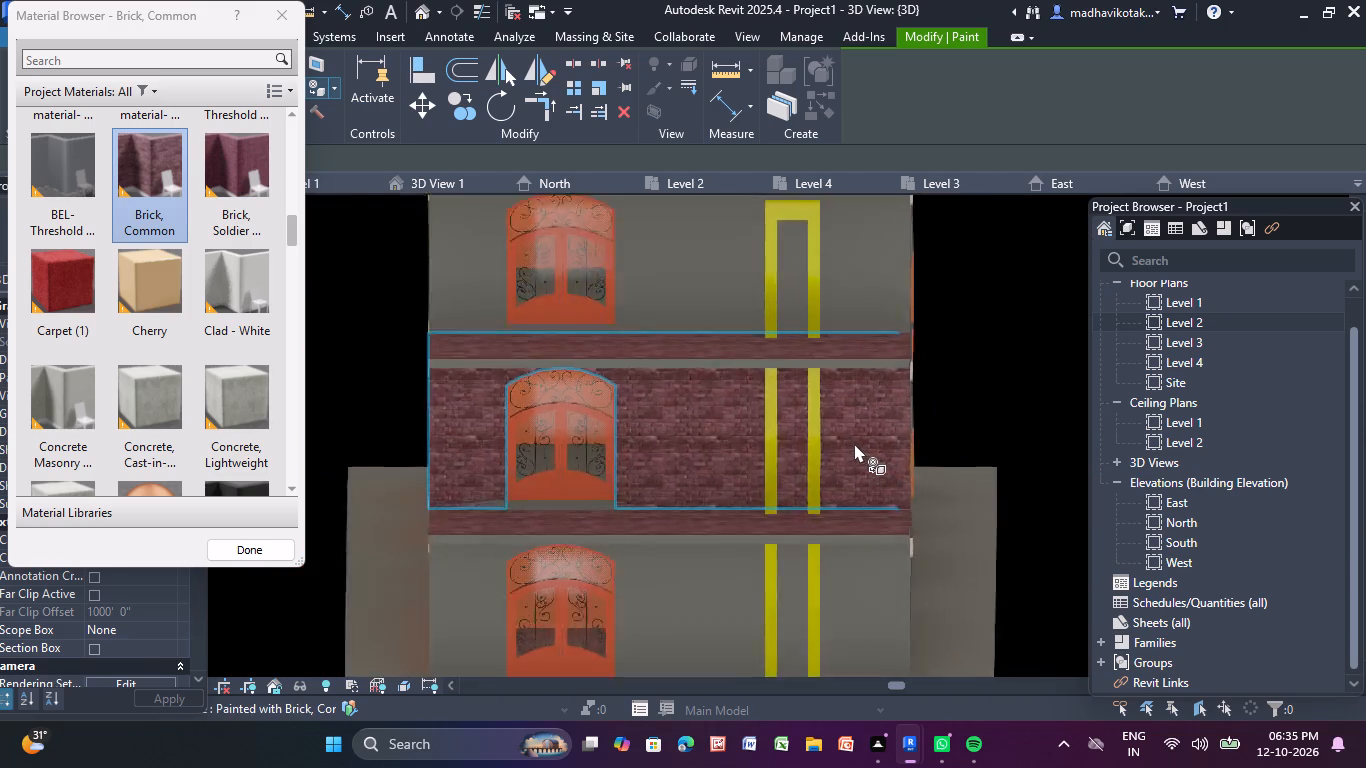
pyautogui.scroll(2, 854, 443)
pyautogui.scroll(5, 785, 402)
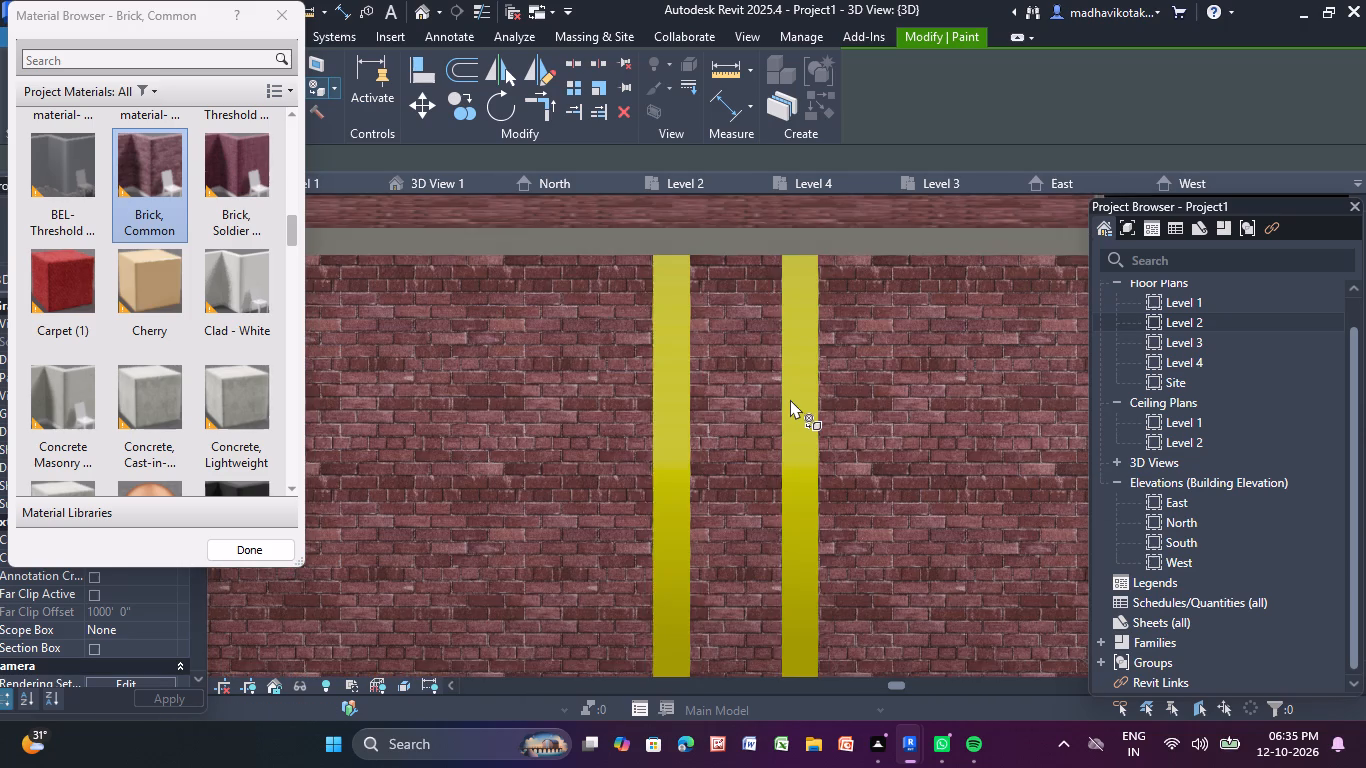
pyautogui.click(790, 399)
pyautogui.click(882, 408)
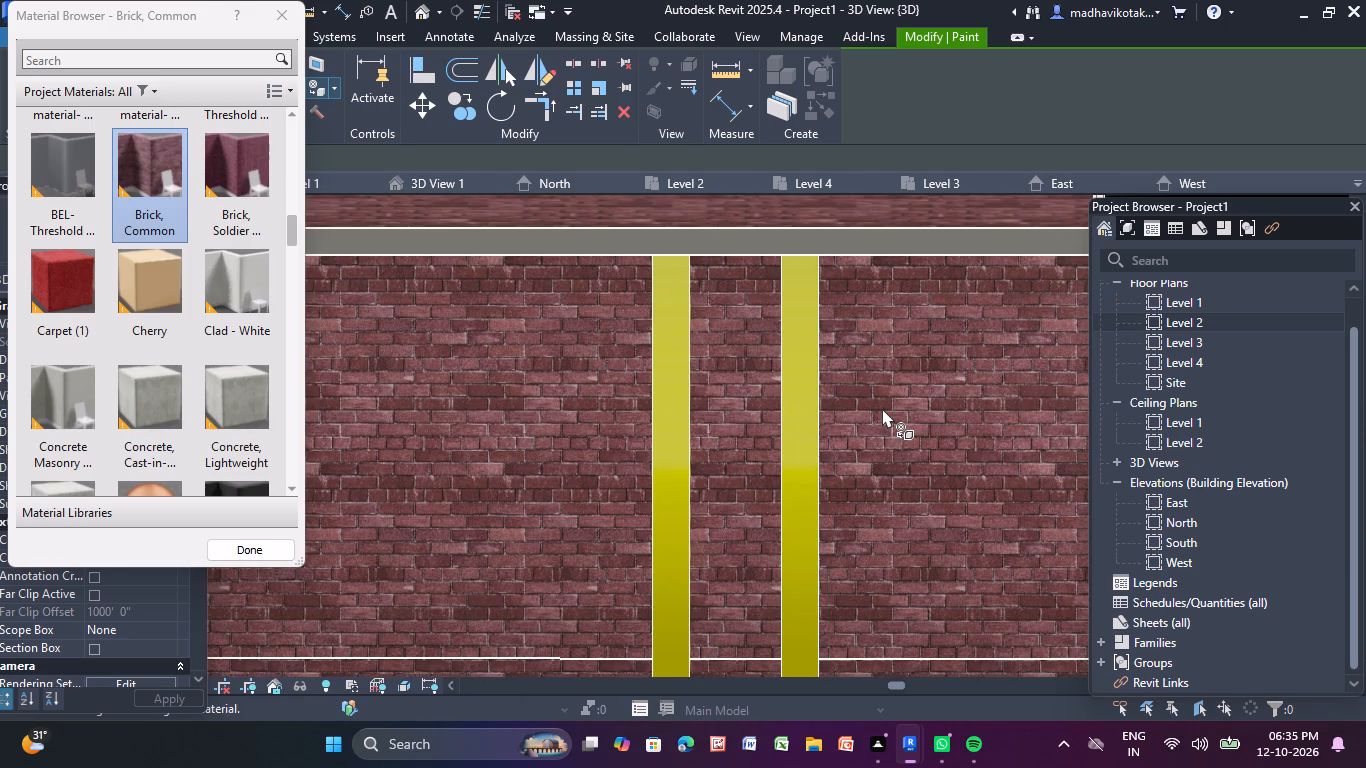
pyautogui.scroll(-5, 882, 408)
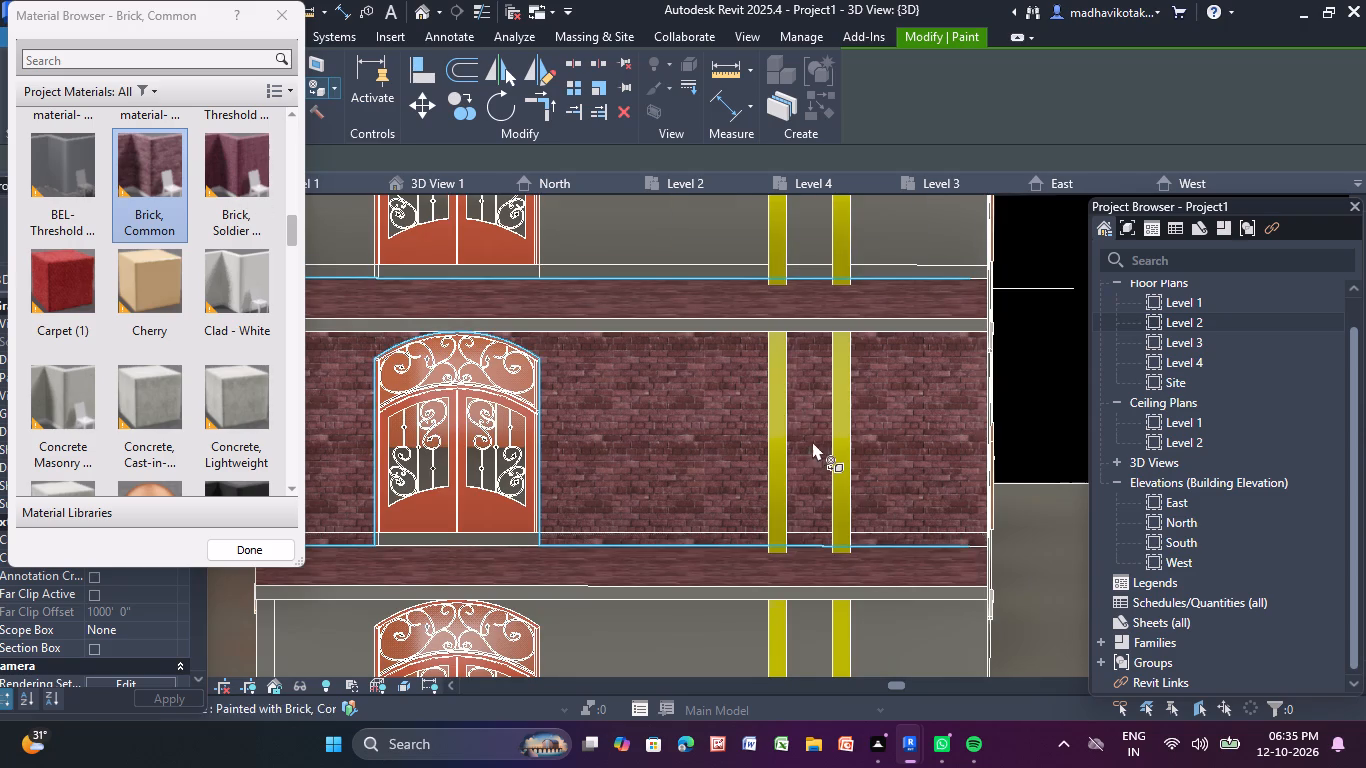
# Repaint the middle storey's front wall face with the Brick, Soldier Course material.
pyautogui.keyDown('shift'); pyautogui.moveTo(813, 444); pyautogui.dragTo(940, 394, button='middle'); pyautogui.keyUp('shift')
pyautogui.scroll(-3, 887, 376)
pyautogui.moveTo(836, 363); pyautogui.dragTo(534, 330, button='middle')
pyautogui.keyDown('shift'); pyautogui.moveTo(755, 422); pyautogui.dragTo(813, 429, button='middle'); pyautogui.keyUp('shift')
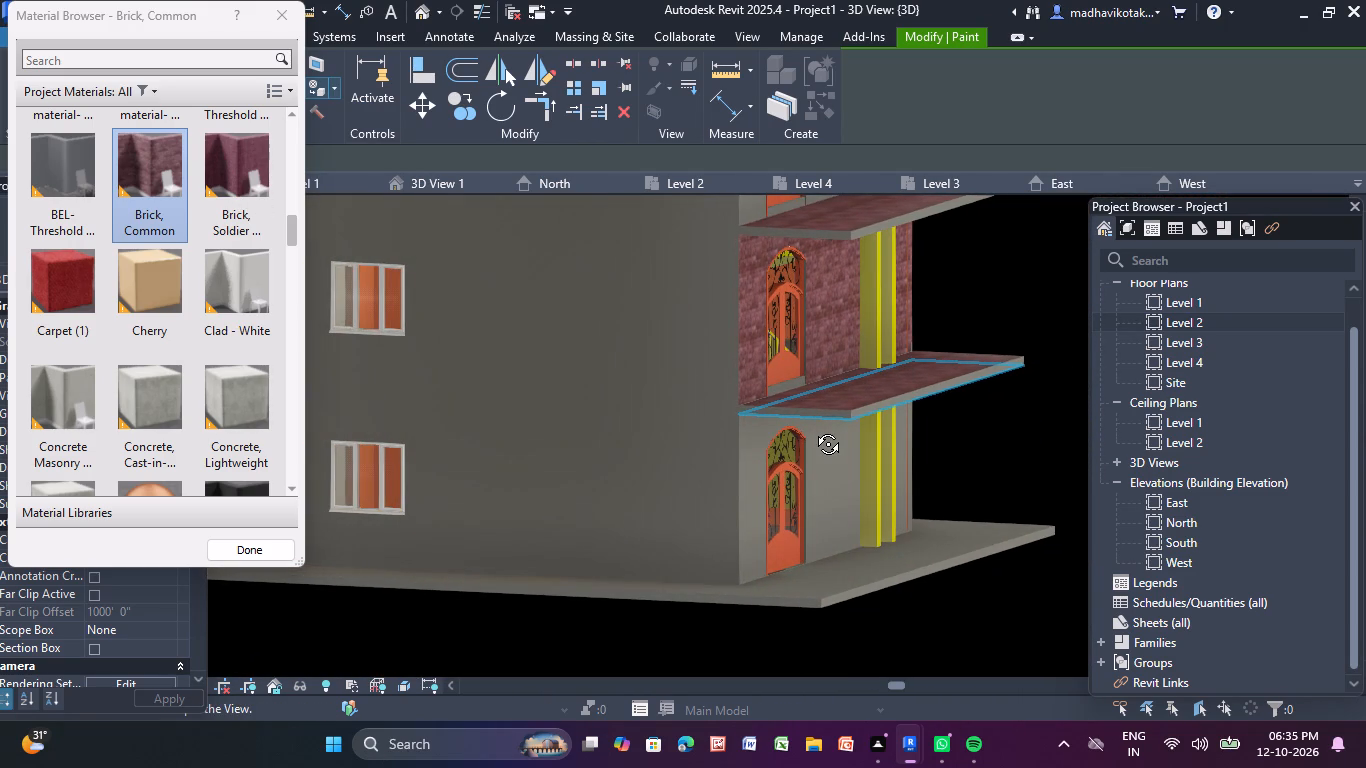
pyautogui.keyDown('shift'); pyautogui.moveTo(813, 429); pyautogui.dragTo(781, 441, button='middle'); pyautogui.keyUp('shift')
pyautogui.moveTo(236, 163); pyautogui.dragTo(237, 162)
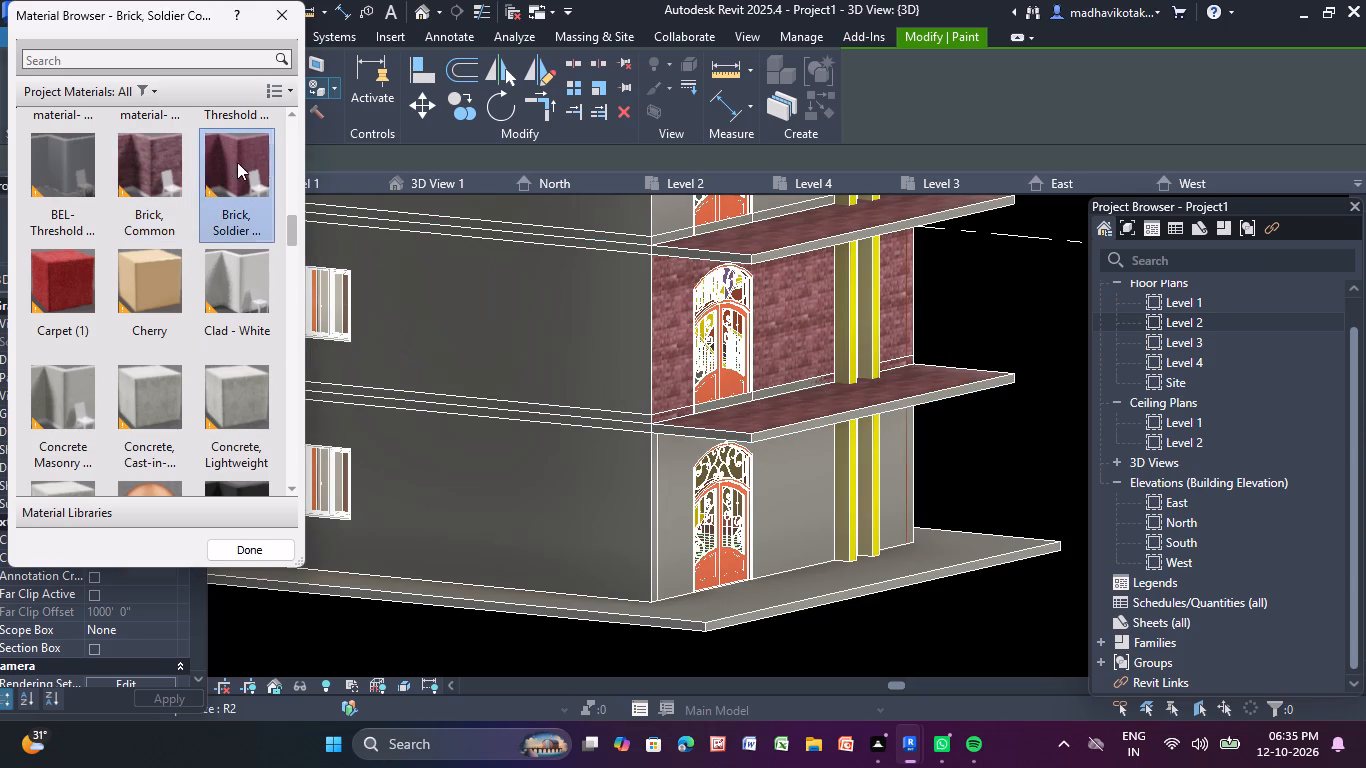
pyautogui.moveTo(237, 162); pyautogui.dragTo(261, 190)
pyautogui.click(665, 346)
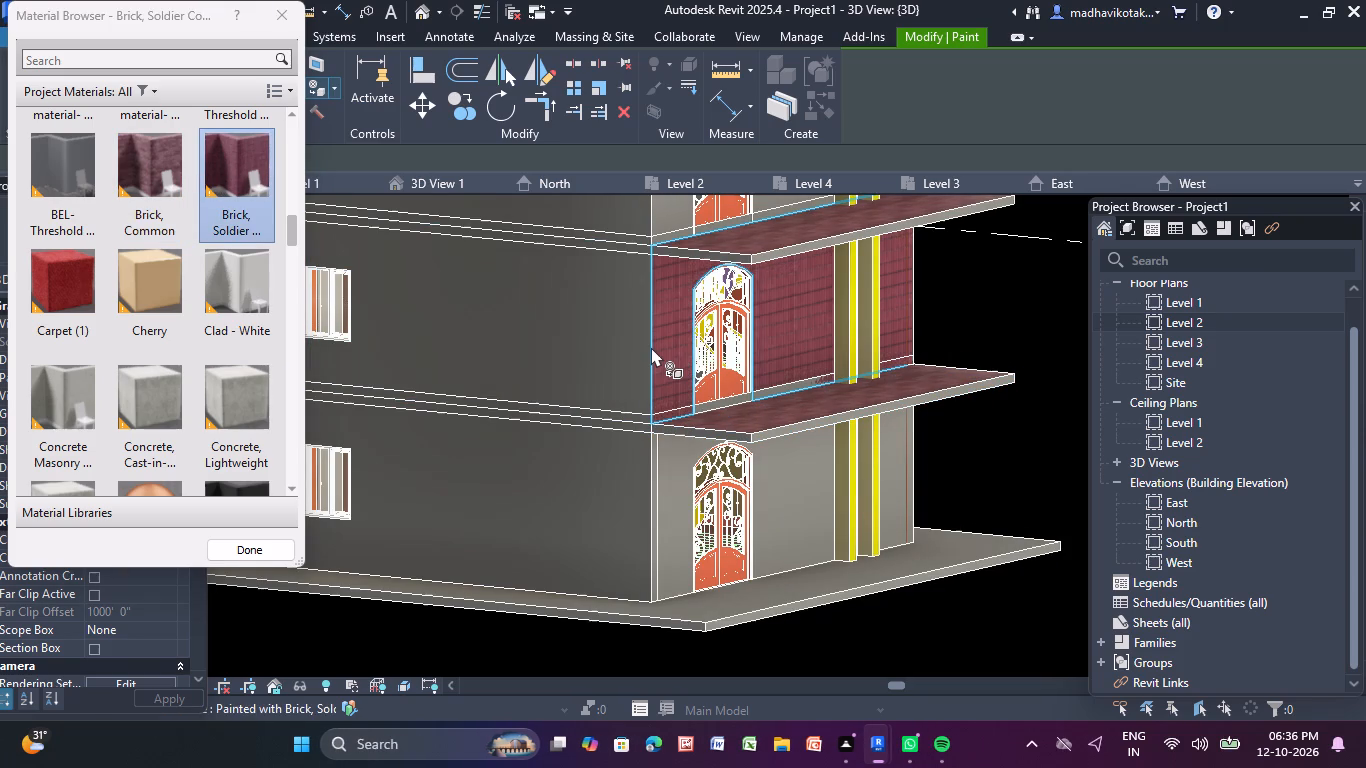
# Repaint the middle storey's front wall face with the Concrete, Lightweight material.
pyautogui.click(263, 392)
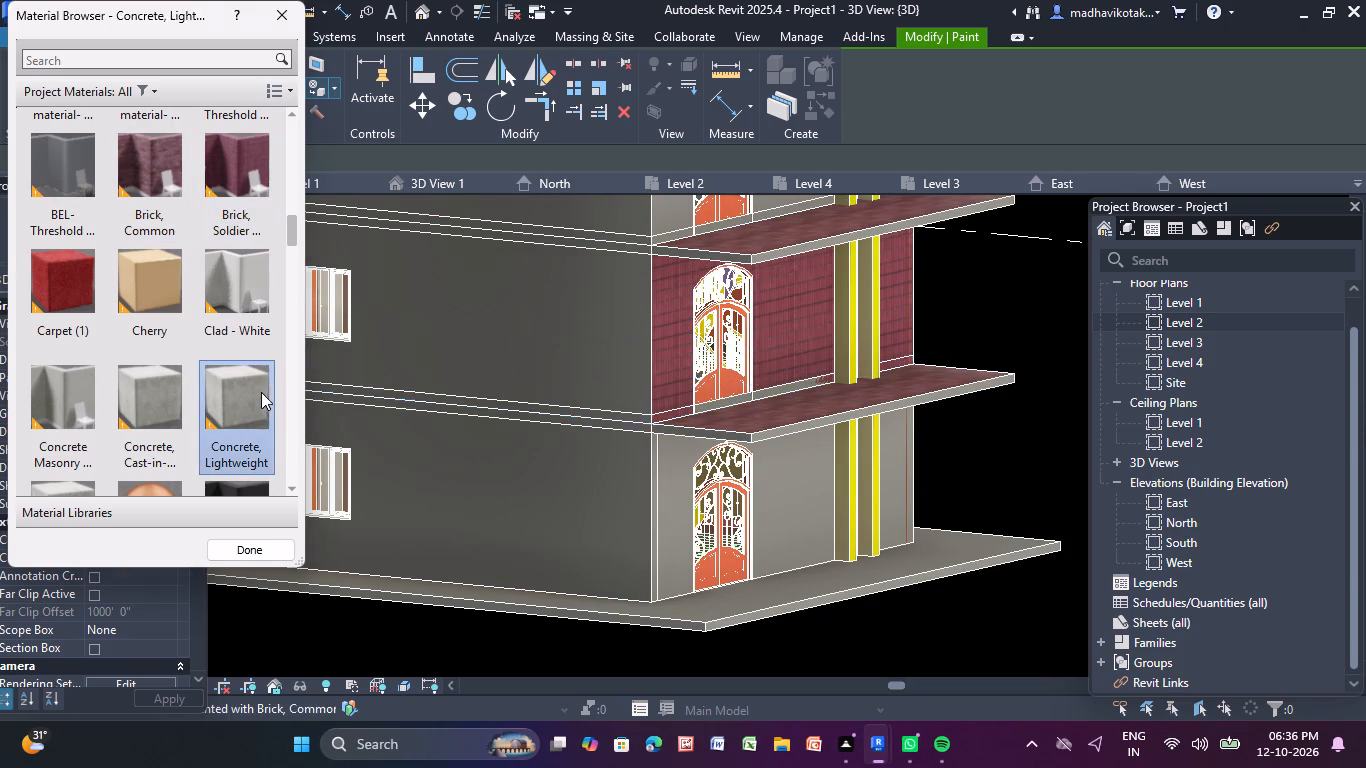
pyautogui.click(661, 370)
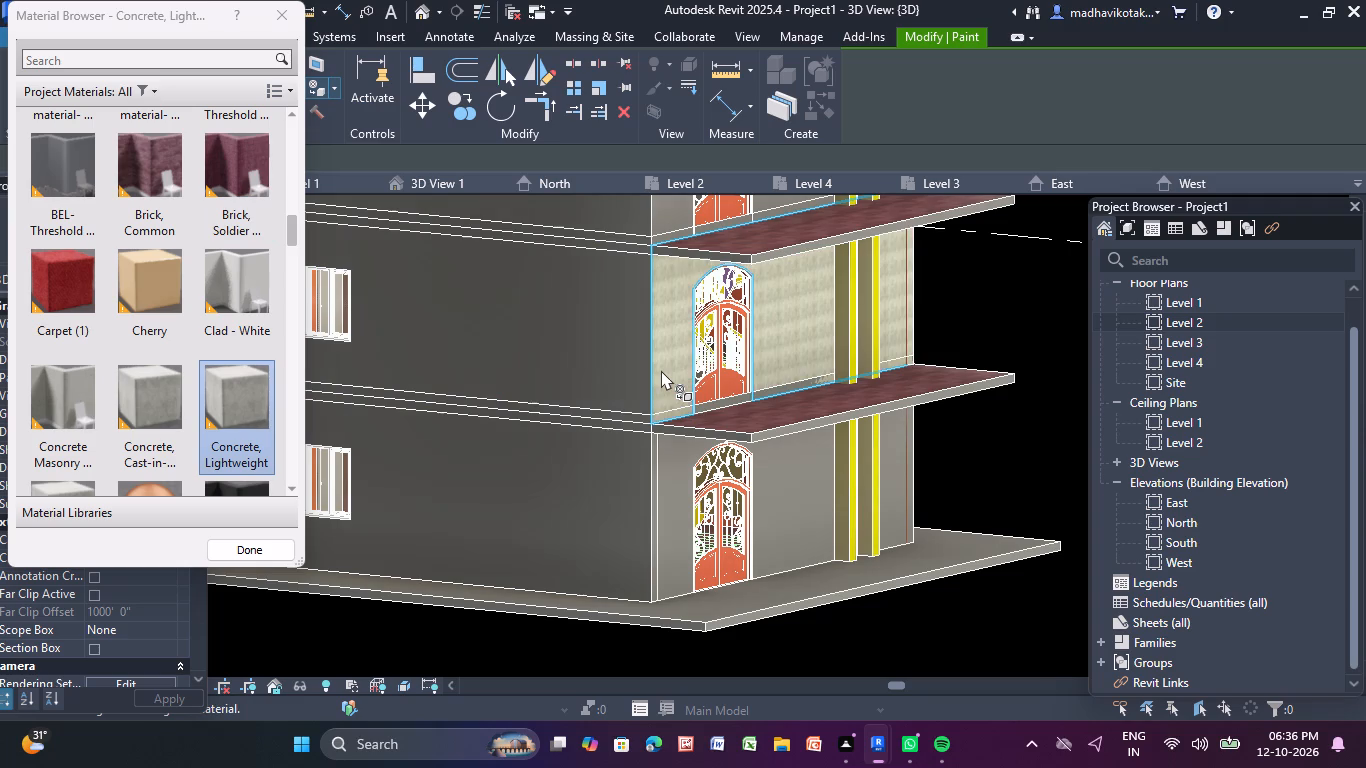
# Paint the ground-storey and top-storey front wall faces with Concrete, Lightweight, and finish painting.
pyautogui.keyDown('shift'); pyautogui.moveTo(813, 528); pyautogui.dragTo(722, 532, button='middle'); pyautogui.keyUp('shift')
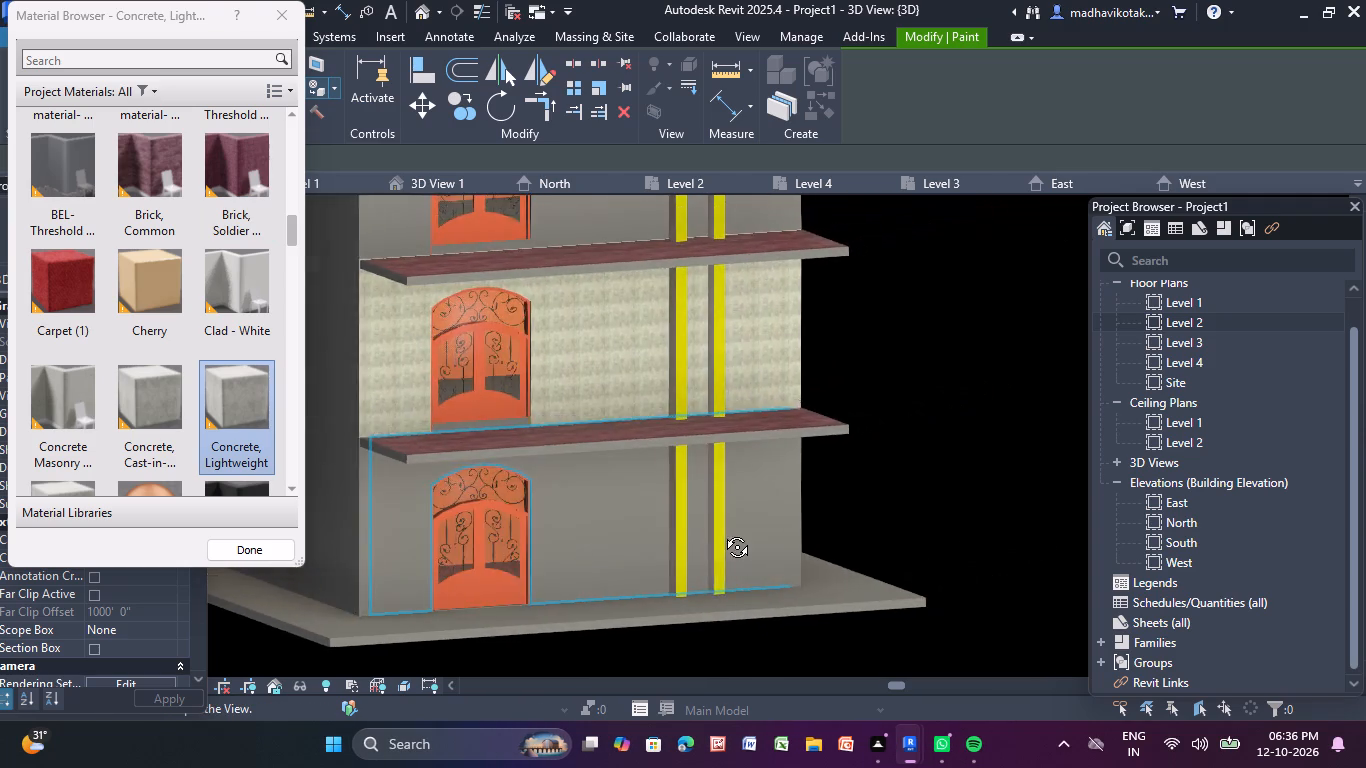
pyautogui.keyDown('shift'); pyautogui.moveTo(722, 532); pyautogui.dragTo(689, 535, button='middle'); pyautogui.keyUp('shift')
pyautogui.keyDown('shift'); pyautogui.moveTo(926, 447); pyautogui.dragTo(895, 466, button='middle'); pyautogui.keyUp('shift')
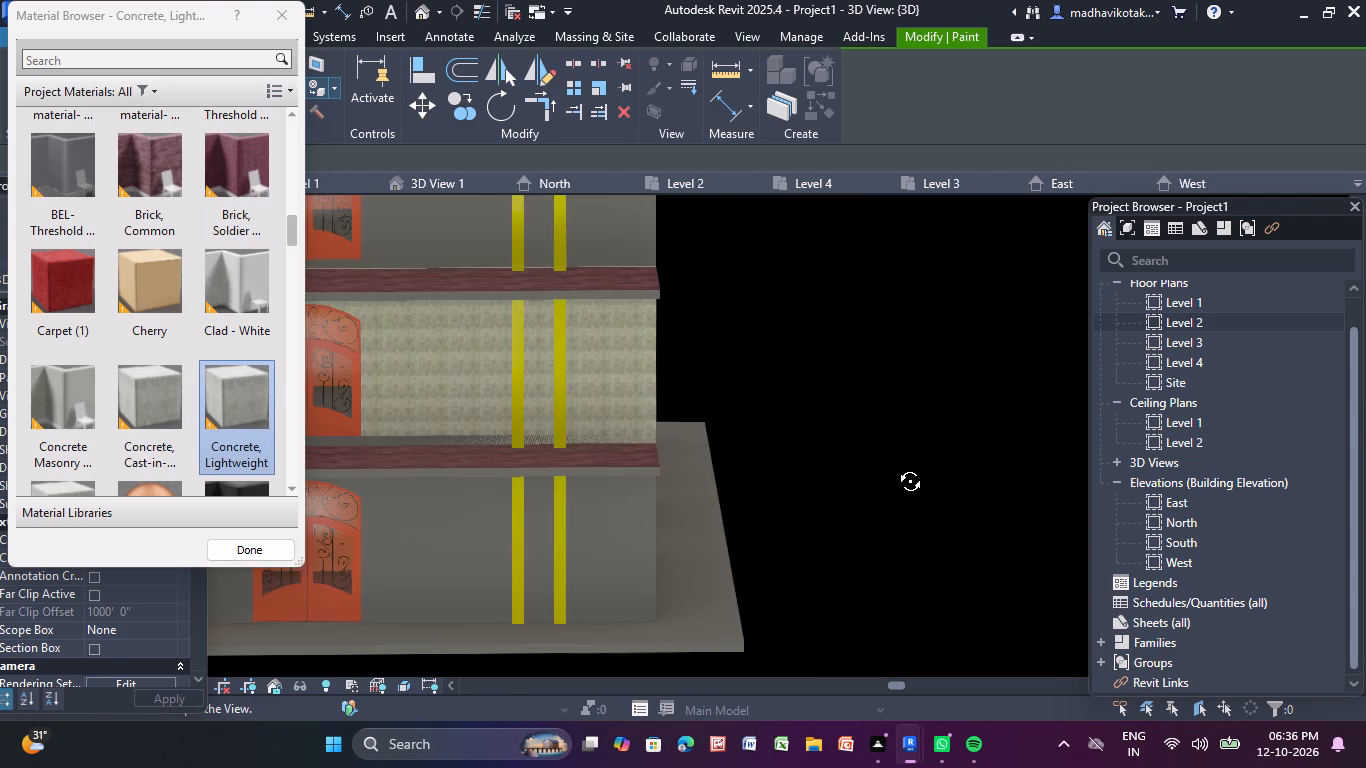
pyautogui.keyDown('shift'); pyautogui.moveTo(895, 466); pyautogui.dragTo(717, 535, button='middle'); pyautogui.keyUp('shift')
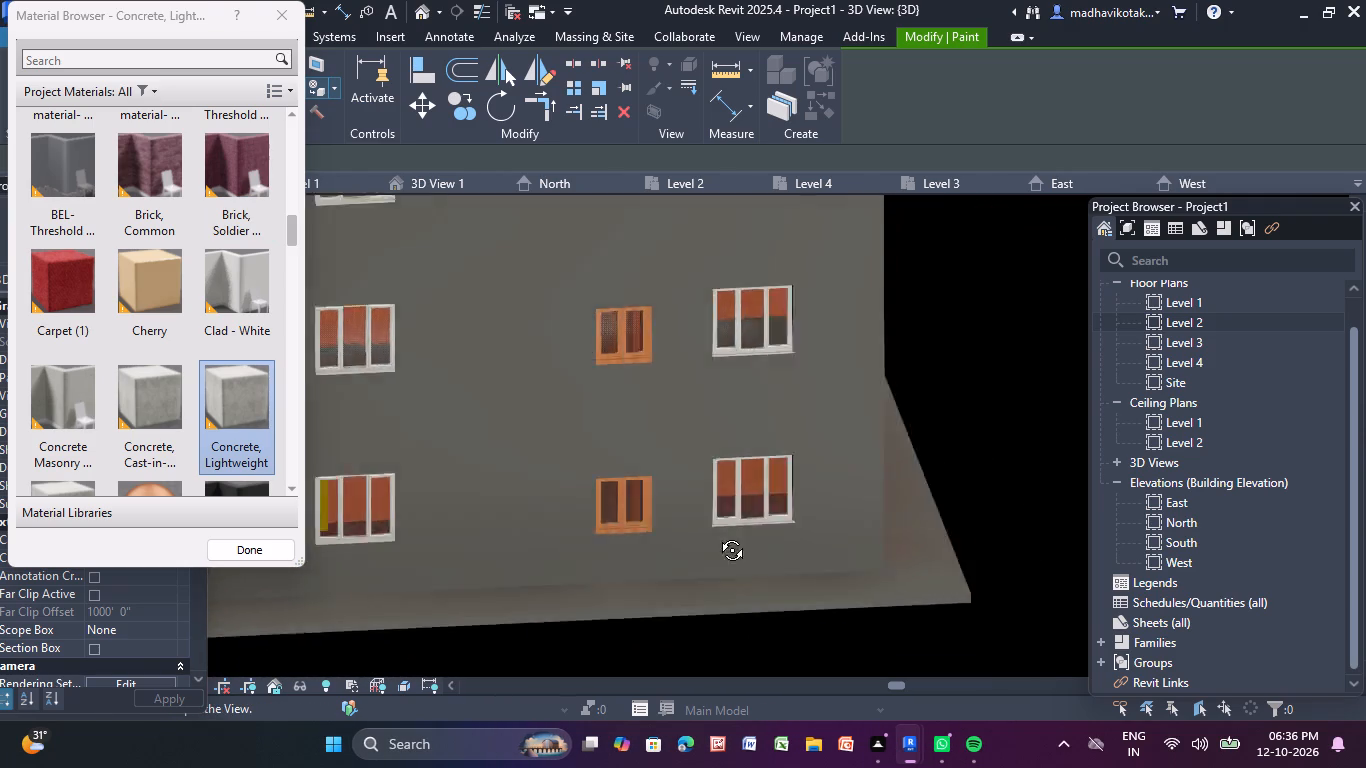
pyautogui.keyDown('shift'); pyautogui.moveTo(717, 535); pyautogui.dragTo(1008, 498, button='middle'); pyautogui.keyUp('shift')
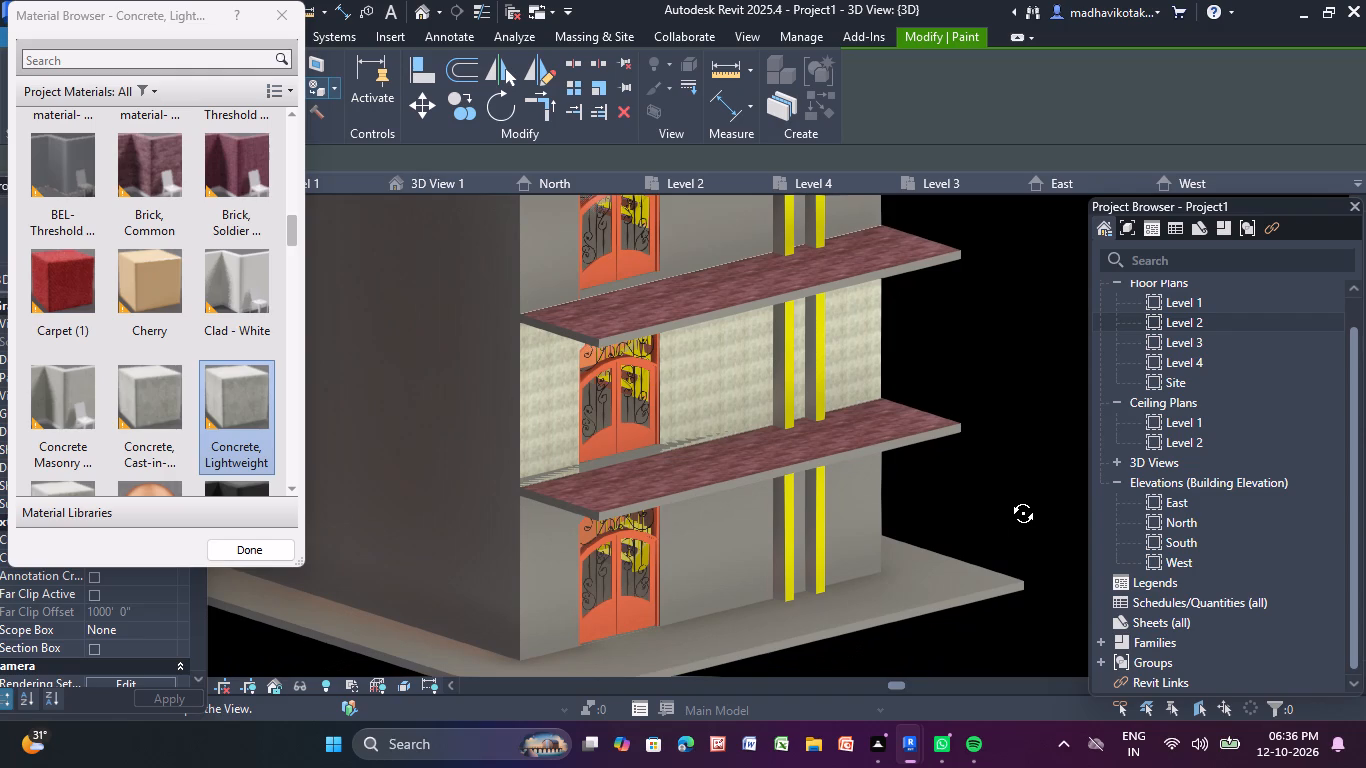
pyautogui.keyDown('shift'); pyautogui.moveTo(1008, 498); pyautogui.dragTo(1039, 424, button='middle'); pyautogui.keyUp('shift')
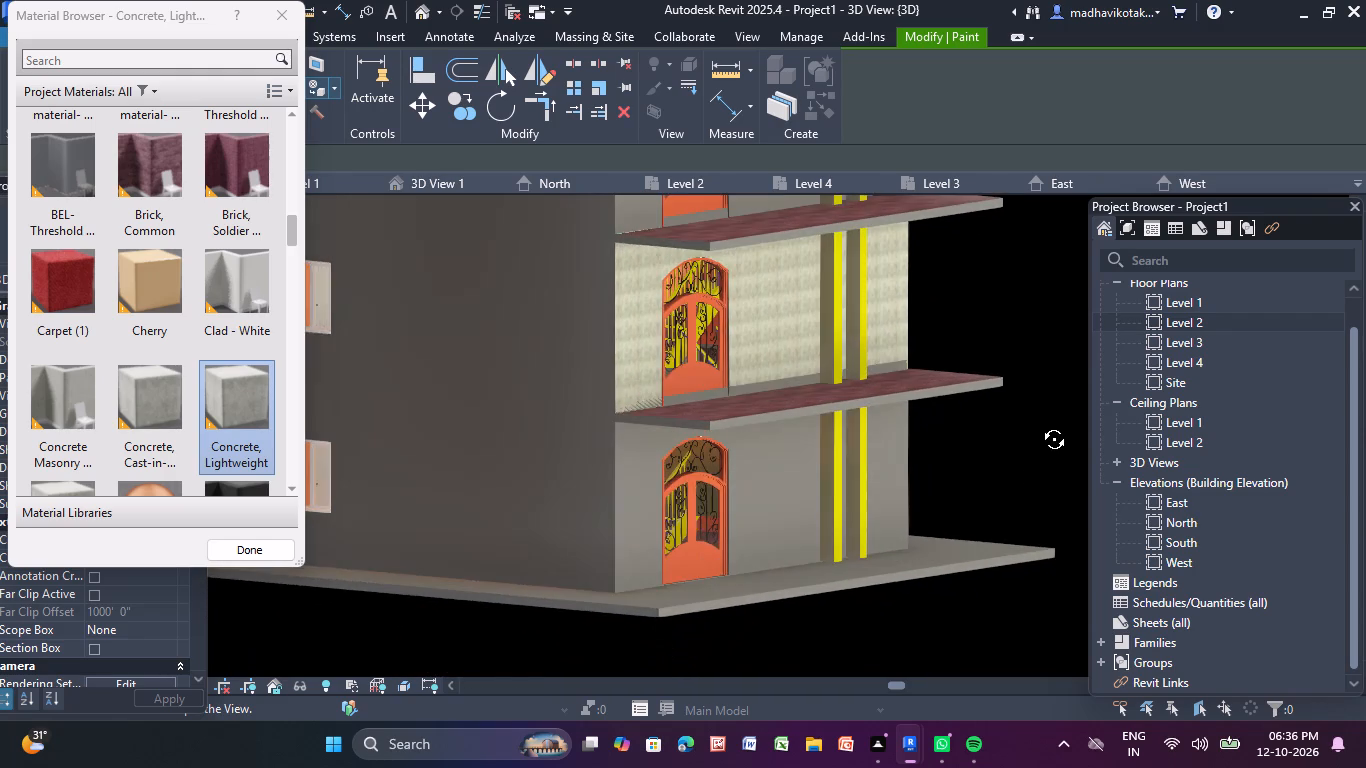
pyautogui.keyDown('shift'); pyautogui.moveTo(1039, 424); pyautogui.dragTo(1010, 449, button='middle'); pyautogui.keyUp('shift')
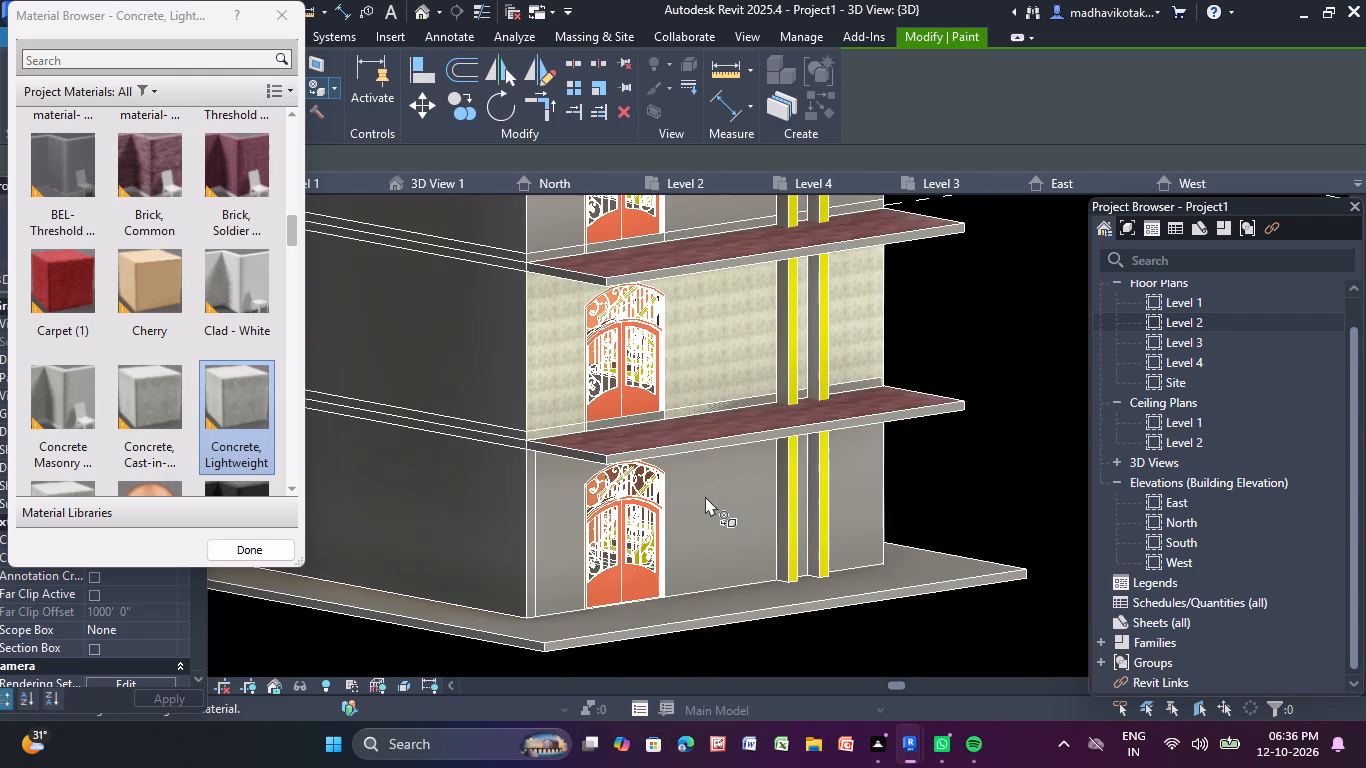
pyautogui.click(705, 496)
pyautogui.scroll(-1, 710, 492)
pyautogui.moveTo(710, 492); pyautogui.dragTo(693, 574, button='middle')
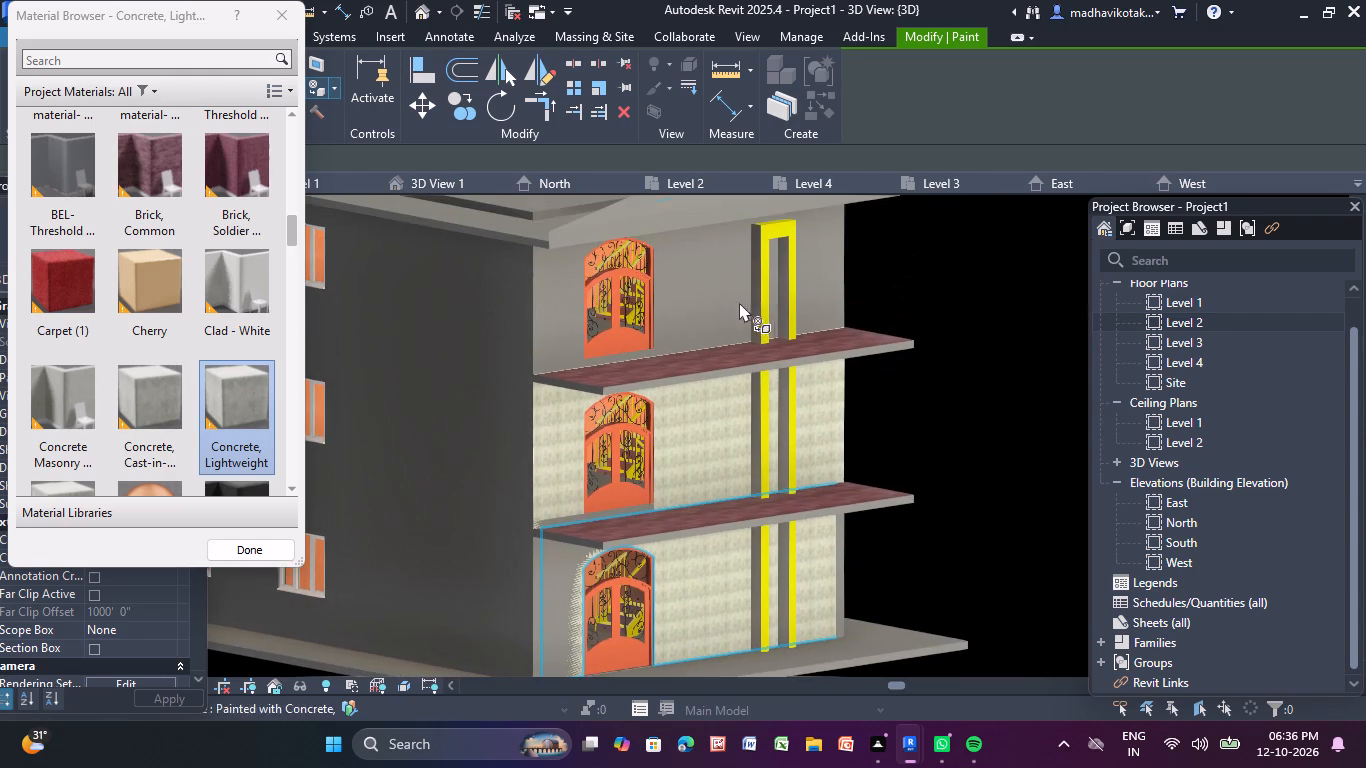
pyautogui.click(723, 297)
pyautogui.moveTo(964, 250); pyautogui.dragTo(904, 295, button='middle')
pyautogui.scroll(-3, 904, 295)
pyautogui.moveTo(900, 323); pyautogui.dragTo(910, 300, button='middle')
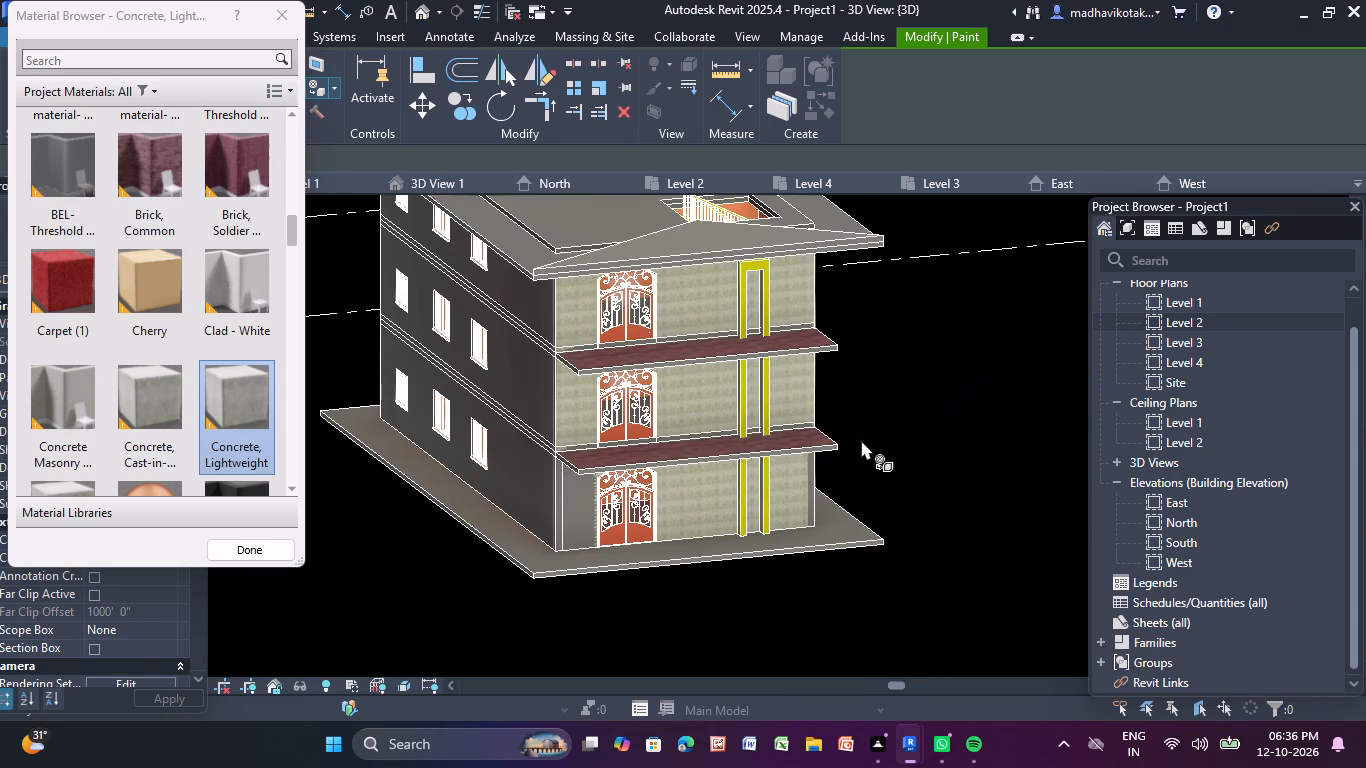
pyautogui.scroll(4, 760, 411)
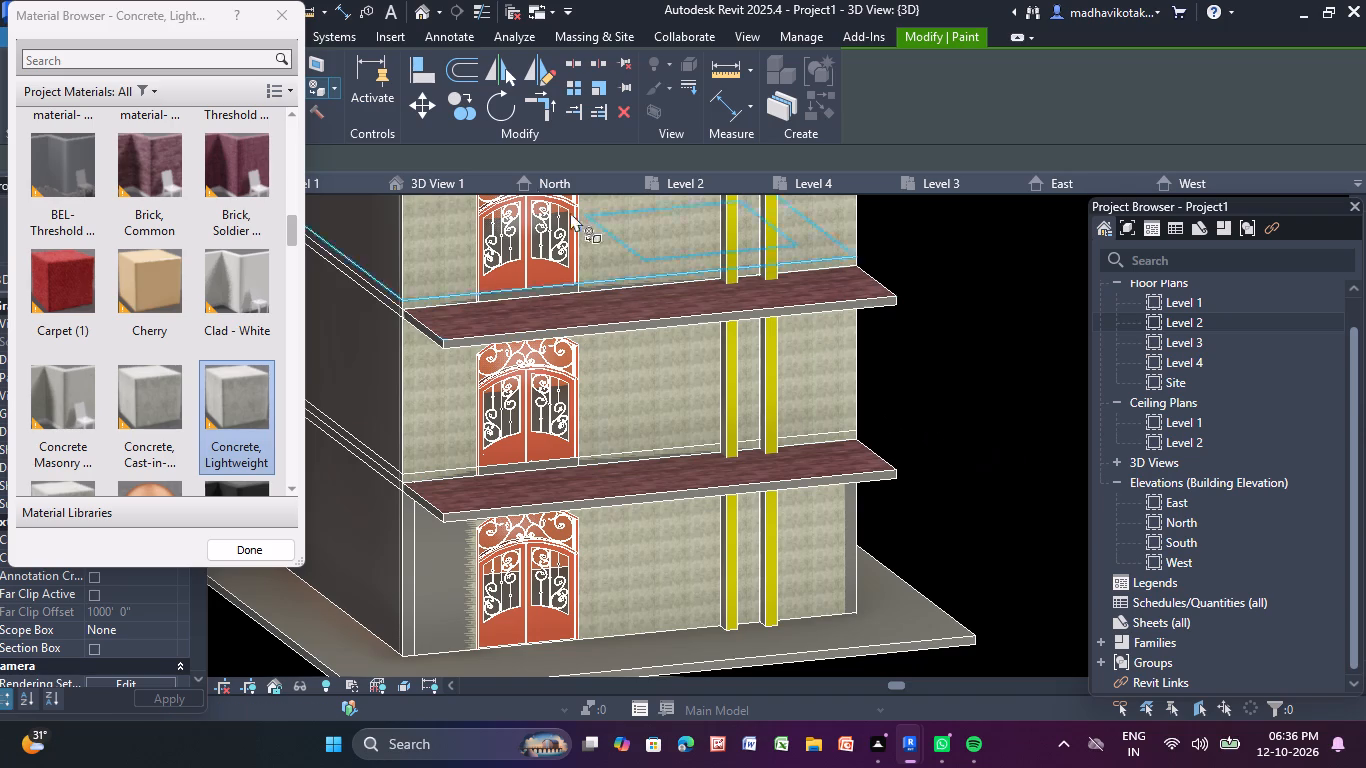
pyautogui.click(285, 21)
# Close the Properties palette and set the 3D view's visual style to Textures.
pyautogui.click(196, 188)
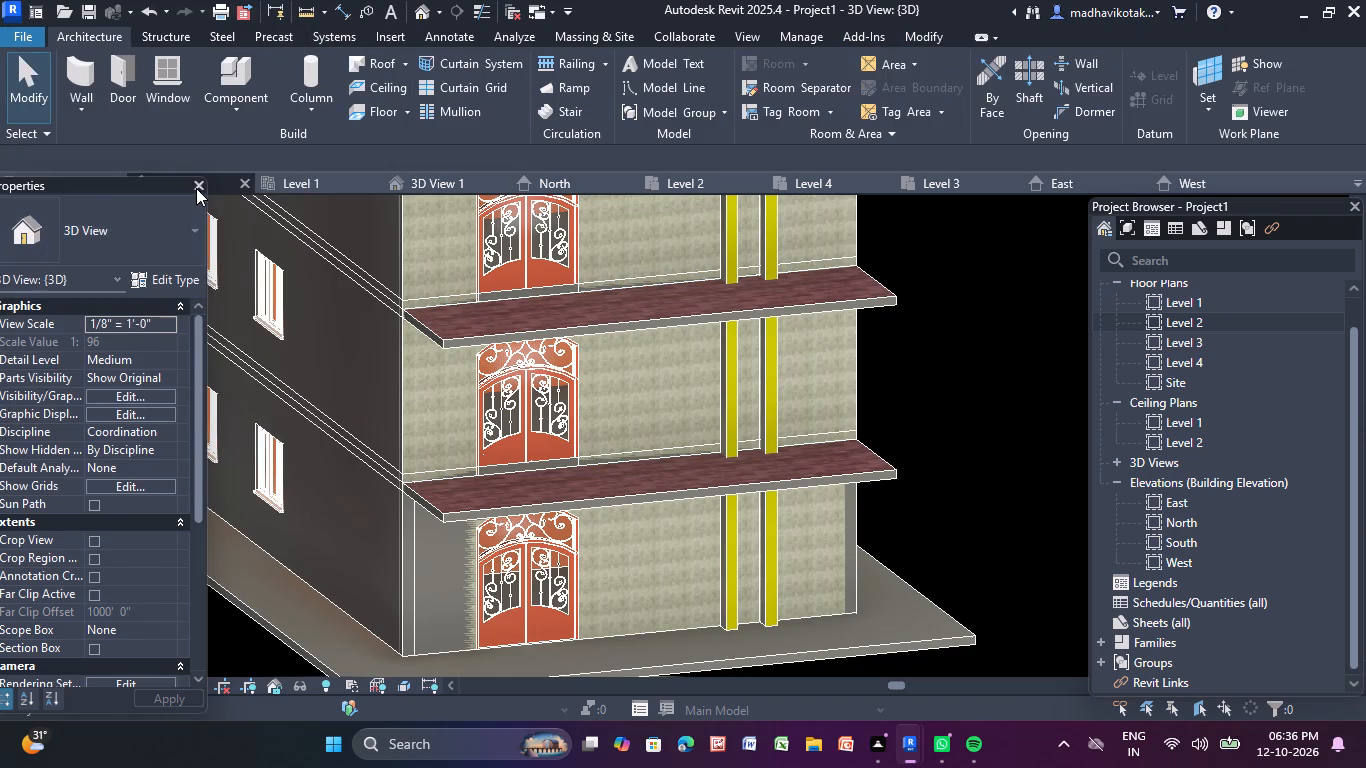
pyautogui.click(125, 687)
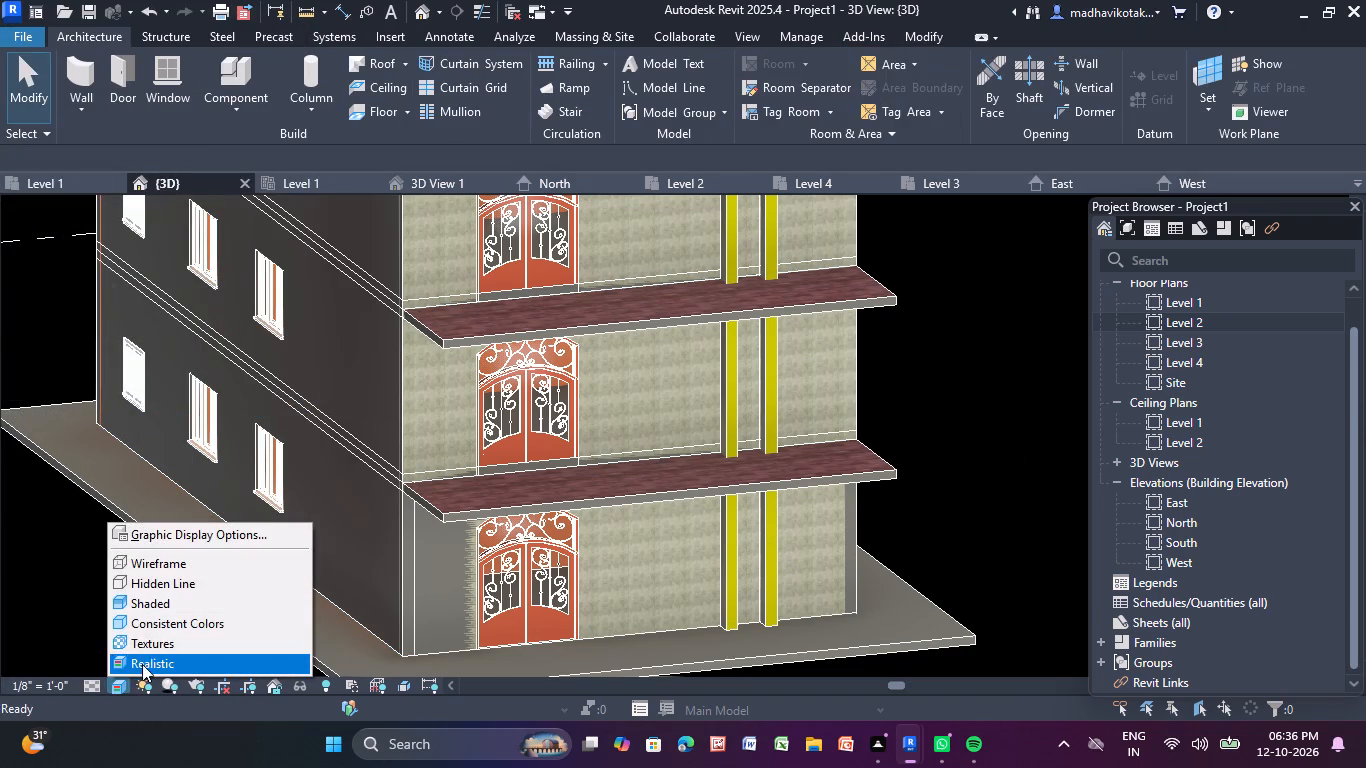
pyautogui.click(171, 645)
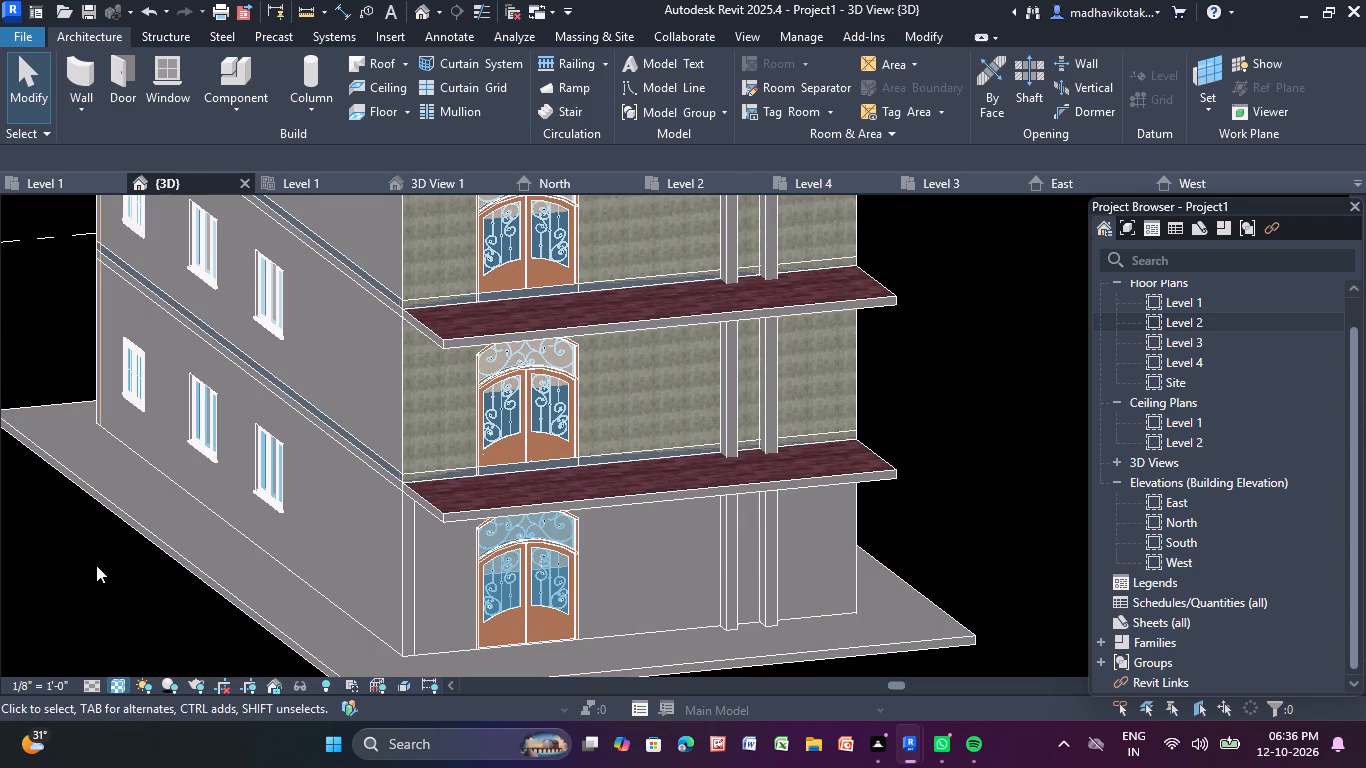
pyautogui.click(80, 573)
# Examine the slab and facade finishes on the whole building from several angles in the 3D view.
pyautogui.scroll(-3, 801, 379)
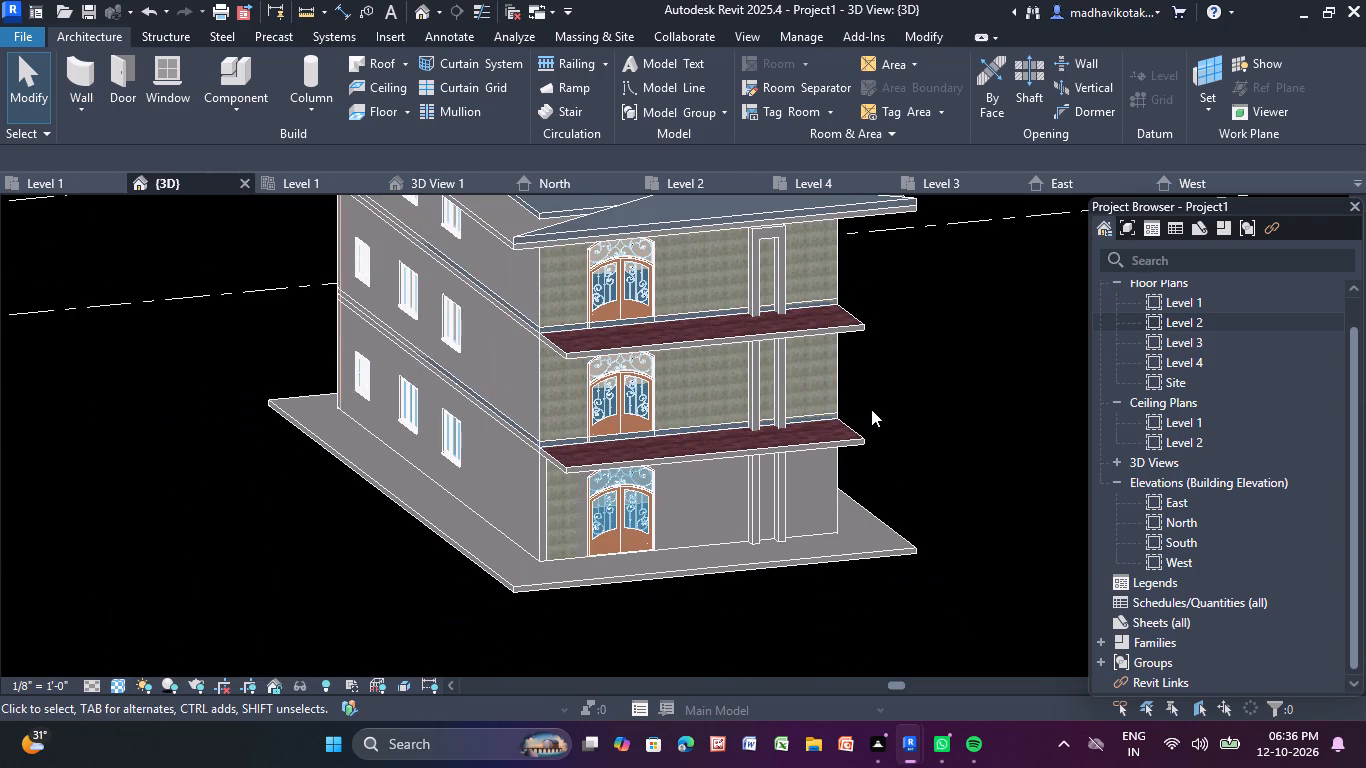
pyautogui.keyDown('shift'); pyautogui.moveTo(874, 410); pyautogui.dragTo(937, 418, button='middle'); pyautogui.keyUp('shift')
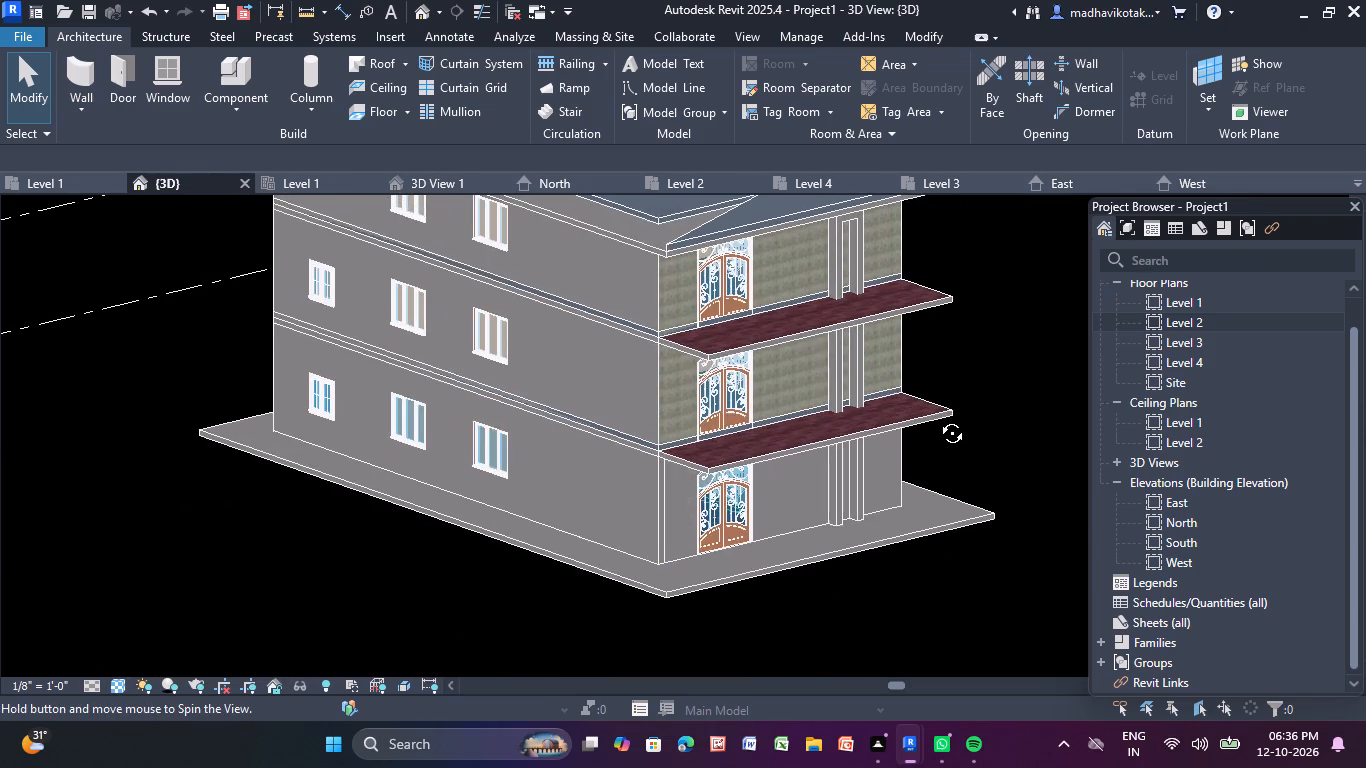
pyautogui.keyDown('shift'); pyautogui.moveTo(937, 418); pyautogui.dragTo(964, 418, button='middle'); pyautogui.keyUp('shift')
pyautogui.scroll(-2, 959, 418)
pyautogui.moveTo(942, 425); pyautogui.dragTo(813, 490, button='middle')
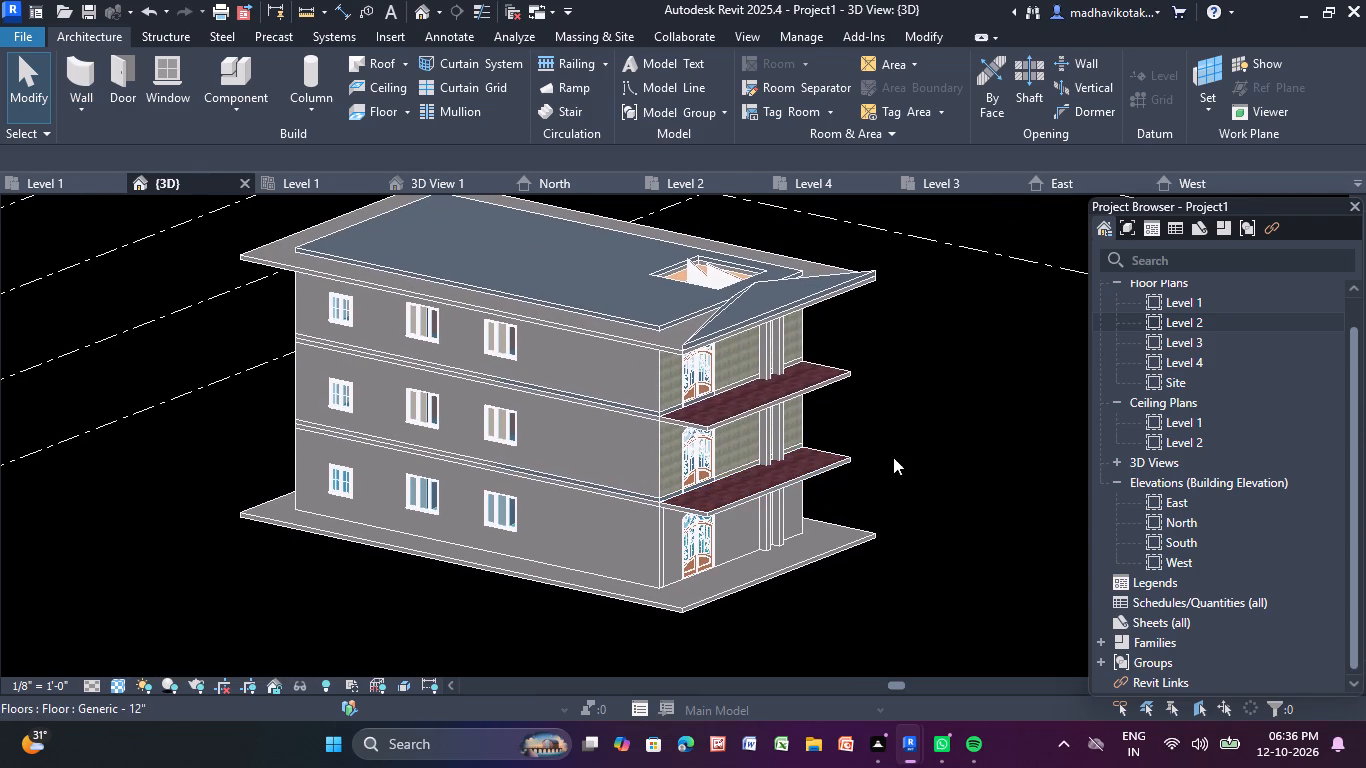
pyautogui.keyDown('shift'); pyautogui.moveTo(891, 459); pyautogui.dragTo(765, 315, button='middle'); pyautogui.keyUp('shift')
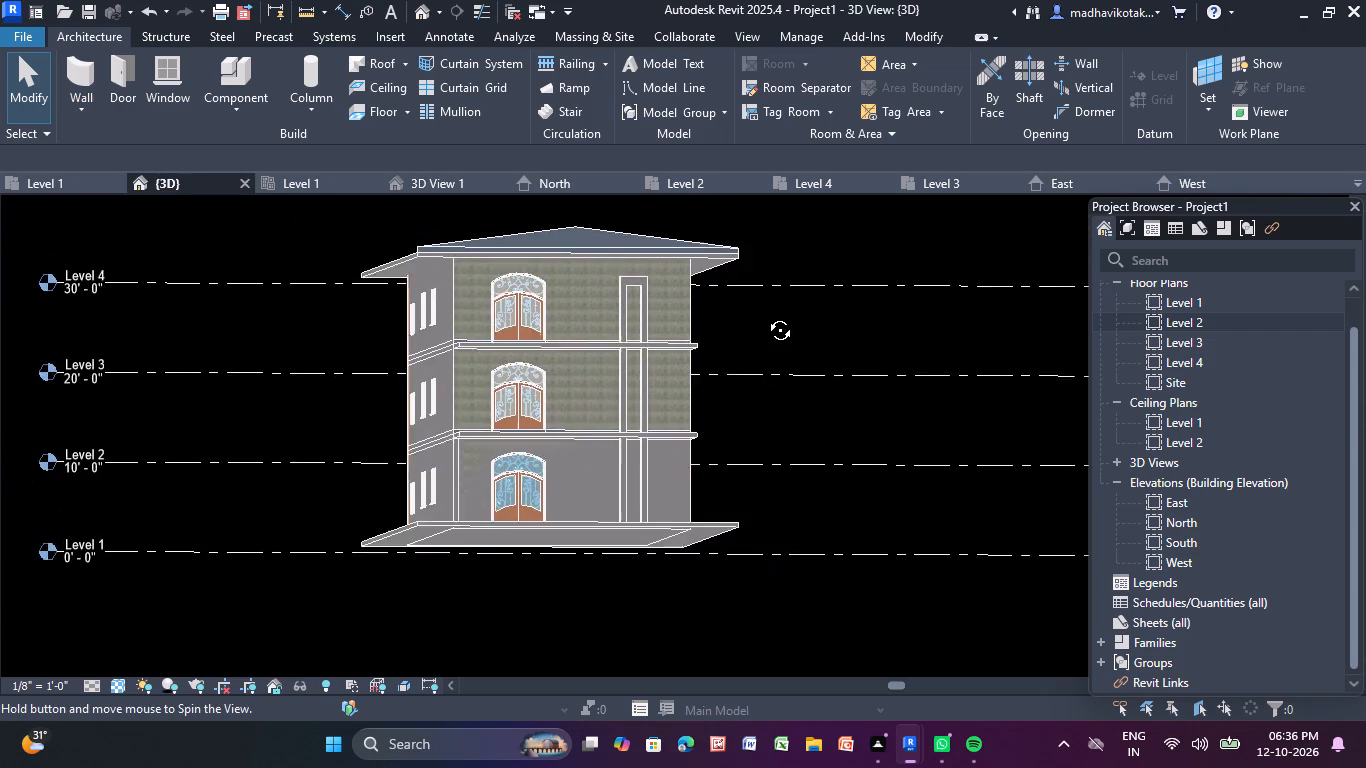
pyautogui.keyDown('shift'); pyautogui.moveTo(765, 315); pyautogui.dragTo(836, 499, button='middle'); pyautogui.keyUp('shift')
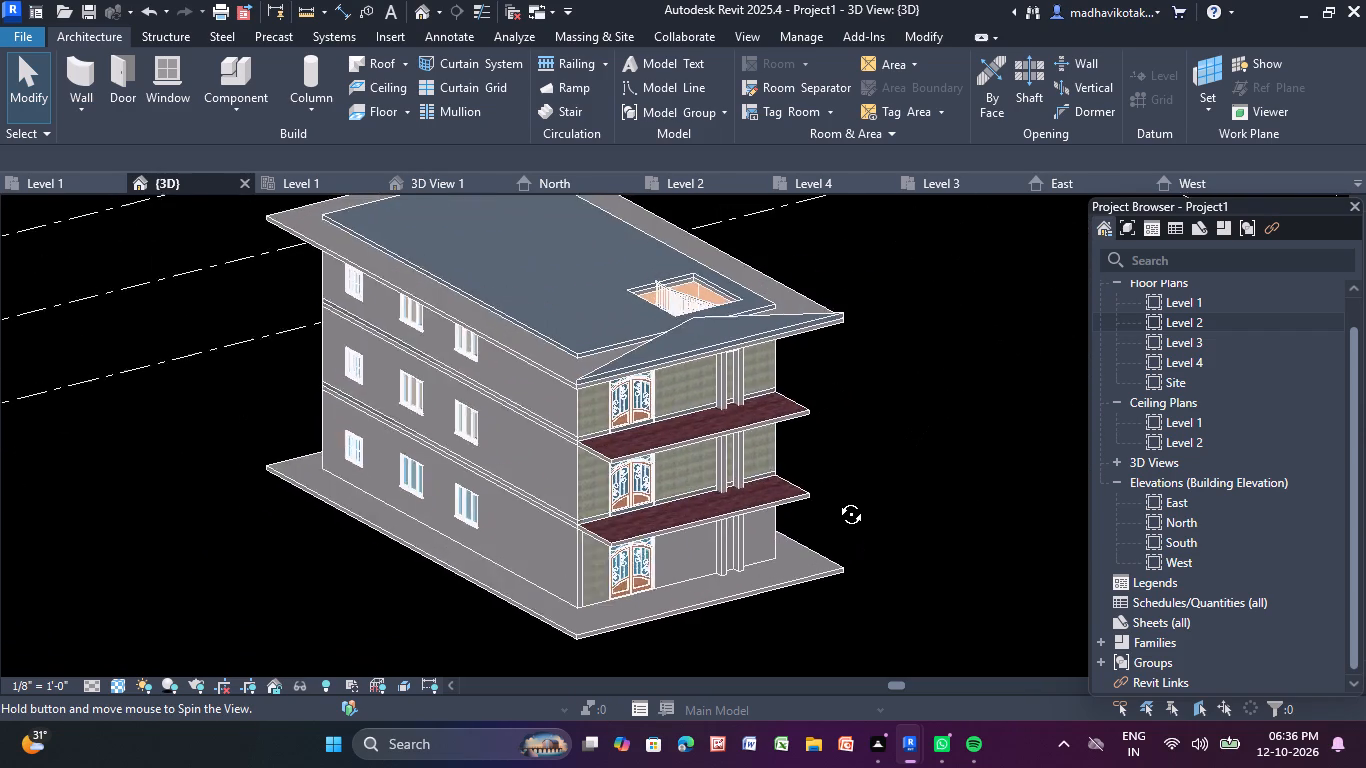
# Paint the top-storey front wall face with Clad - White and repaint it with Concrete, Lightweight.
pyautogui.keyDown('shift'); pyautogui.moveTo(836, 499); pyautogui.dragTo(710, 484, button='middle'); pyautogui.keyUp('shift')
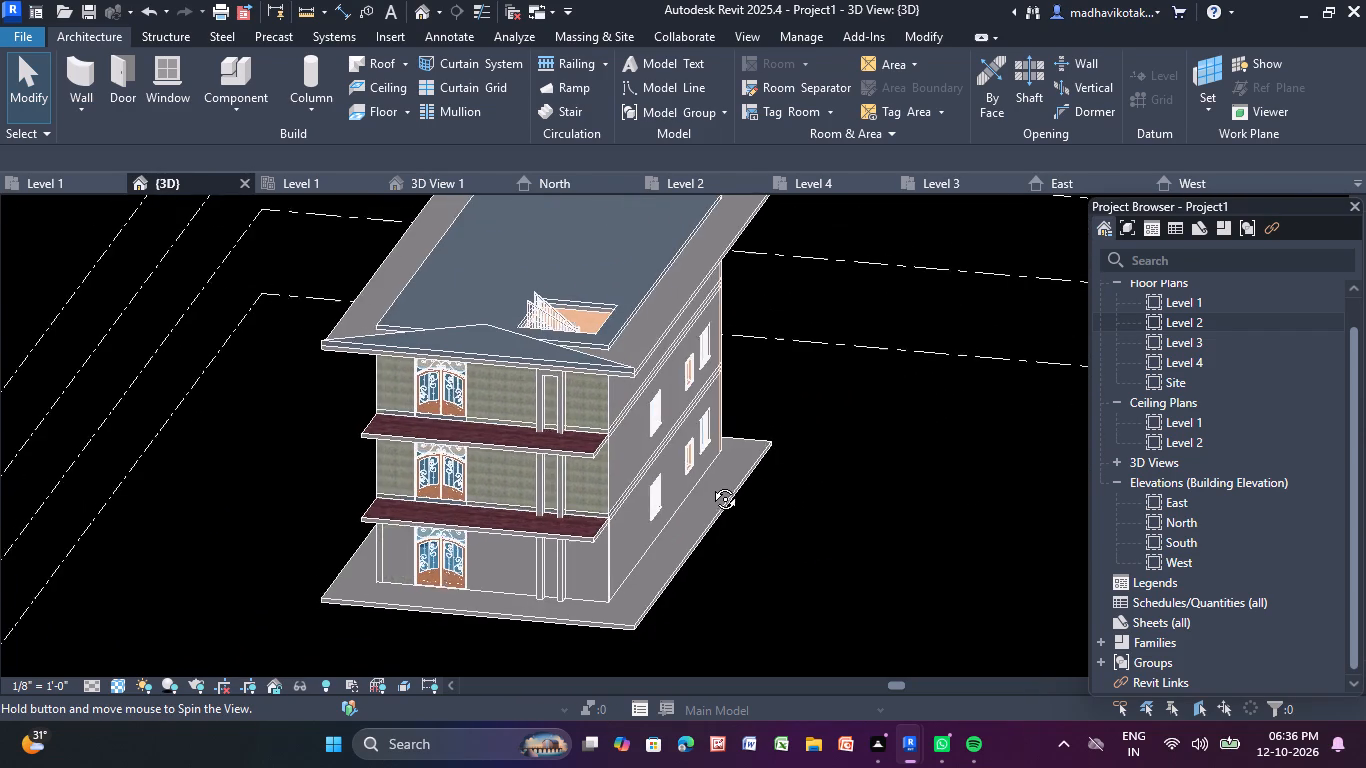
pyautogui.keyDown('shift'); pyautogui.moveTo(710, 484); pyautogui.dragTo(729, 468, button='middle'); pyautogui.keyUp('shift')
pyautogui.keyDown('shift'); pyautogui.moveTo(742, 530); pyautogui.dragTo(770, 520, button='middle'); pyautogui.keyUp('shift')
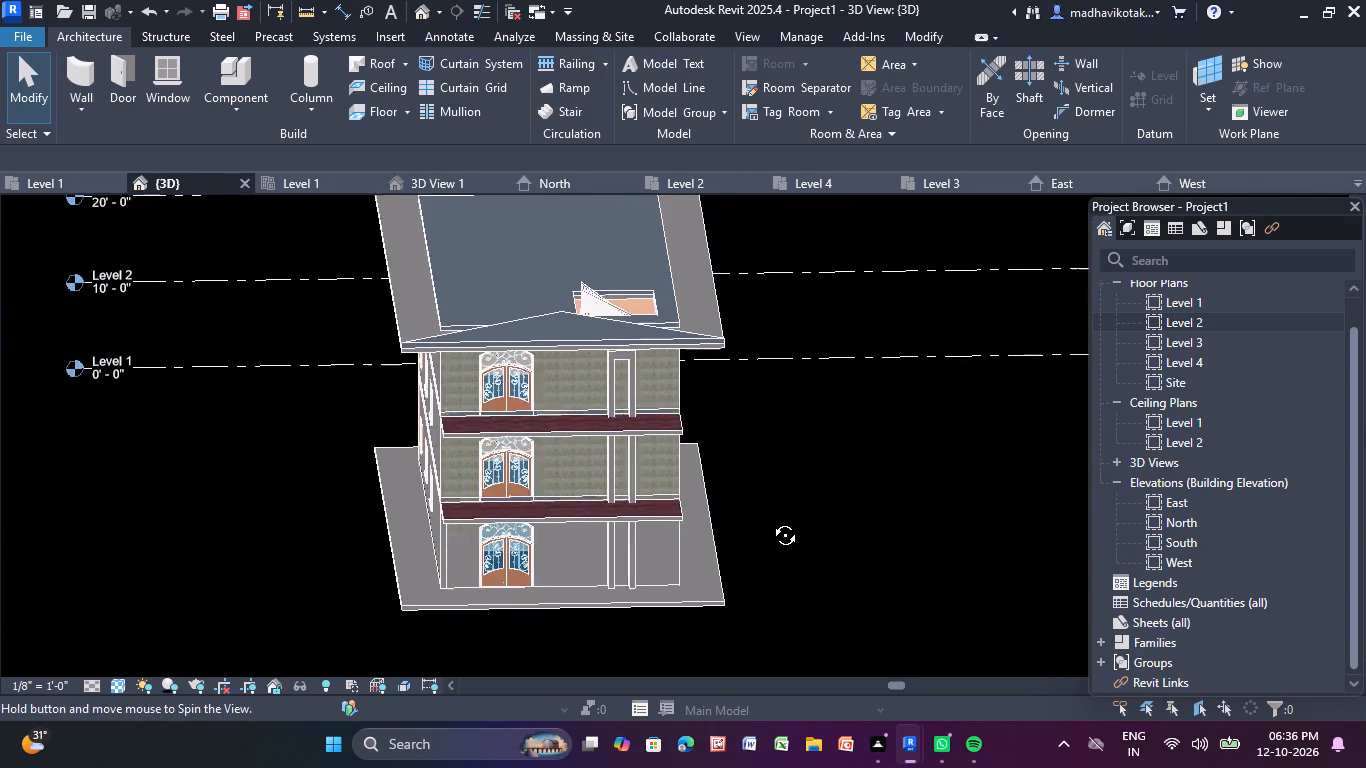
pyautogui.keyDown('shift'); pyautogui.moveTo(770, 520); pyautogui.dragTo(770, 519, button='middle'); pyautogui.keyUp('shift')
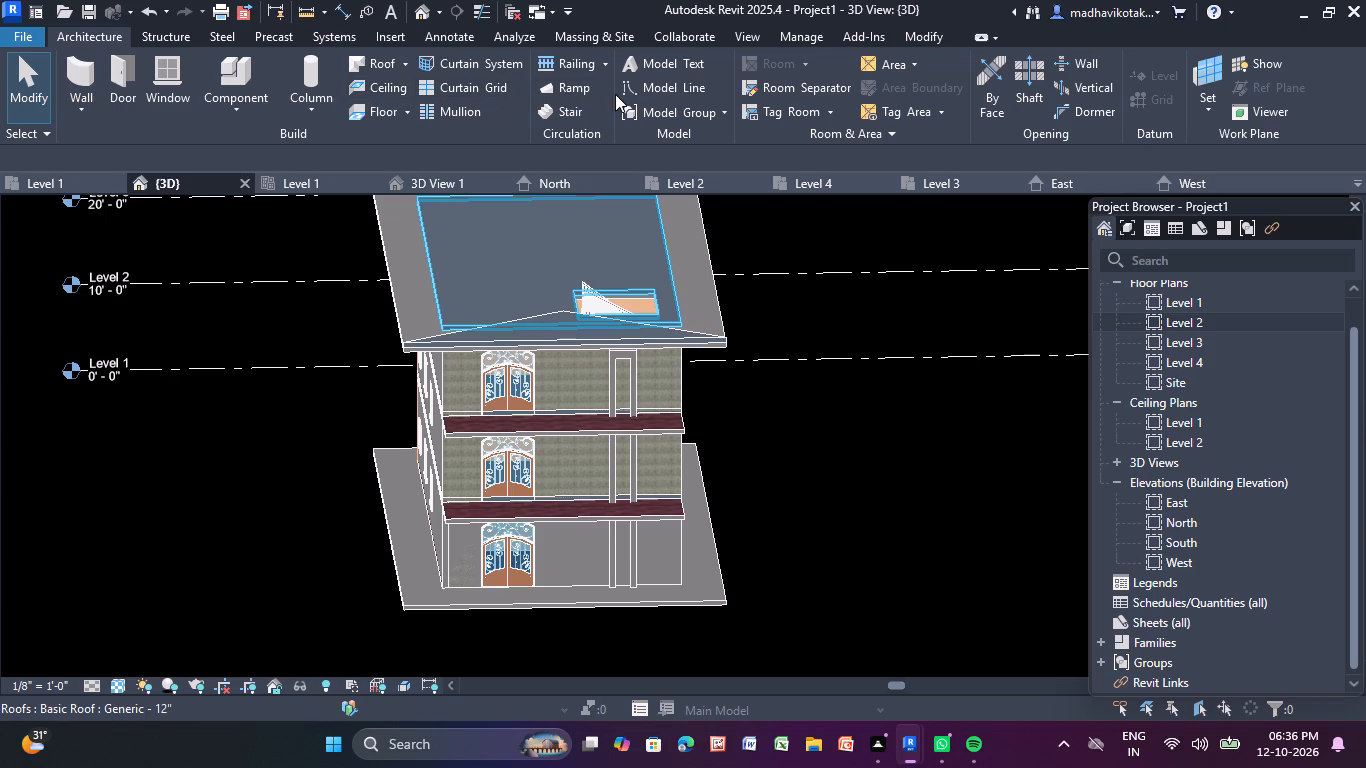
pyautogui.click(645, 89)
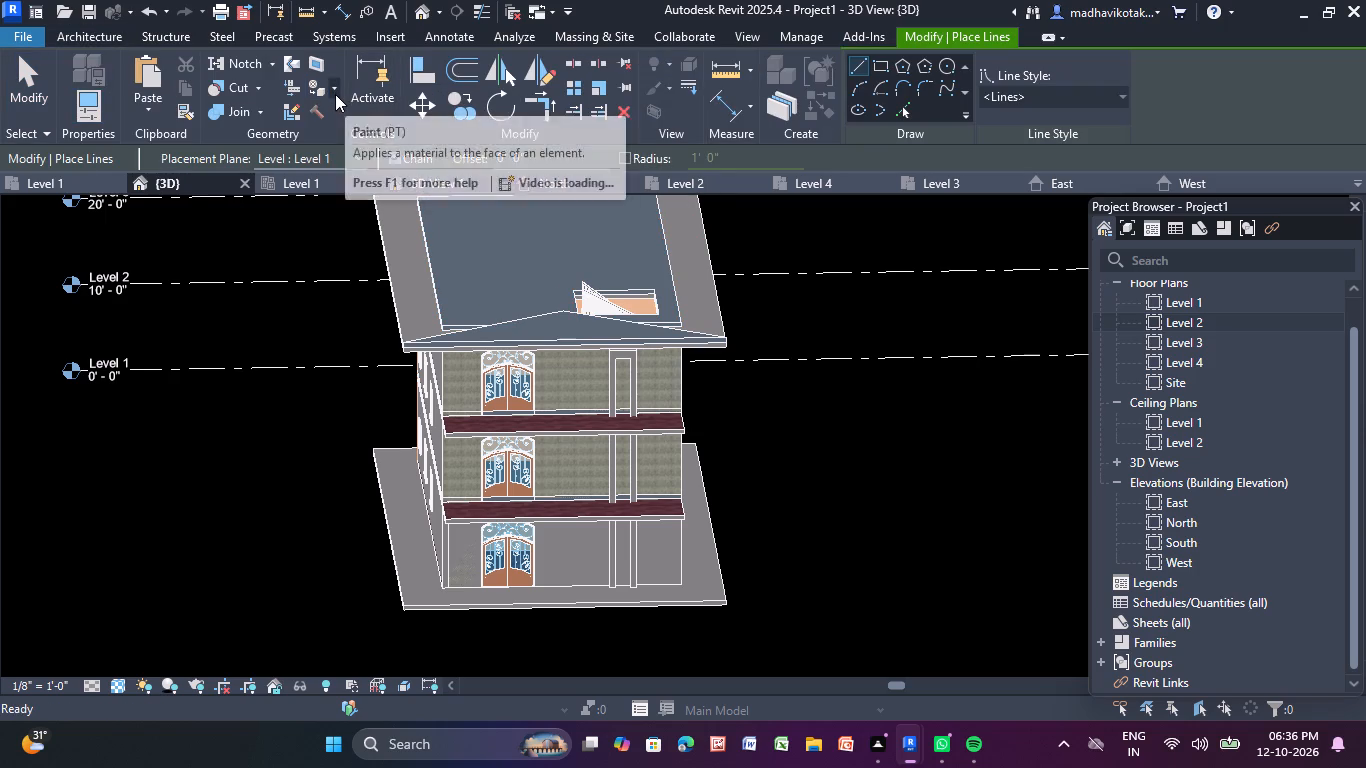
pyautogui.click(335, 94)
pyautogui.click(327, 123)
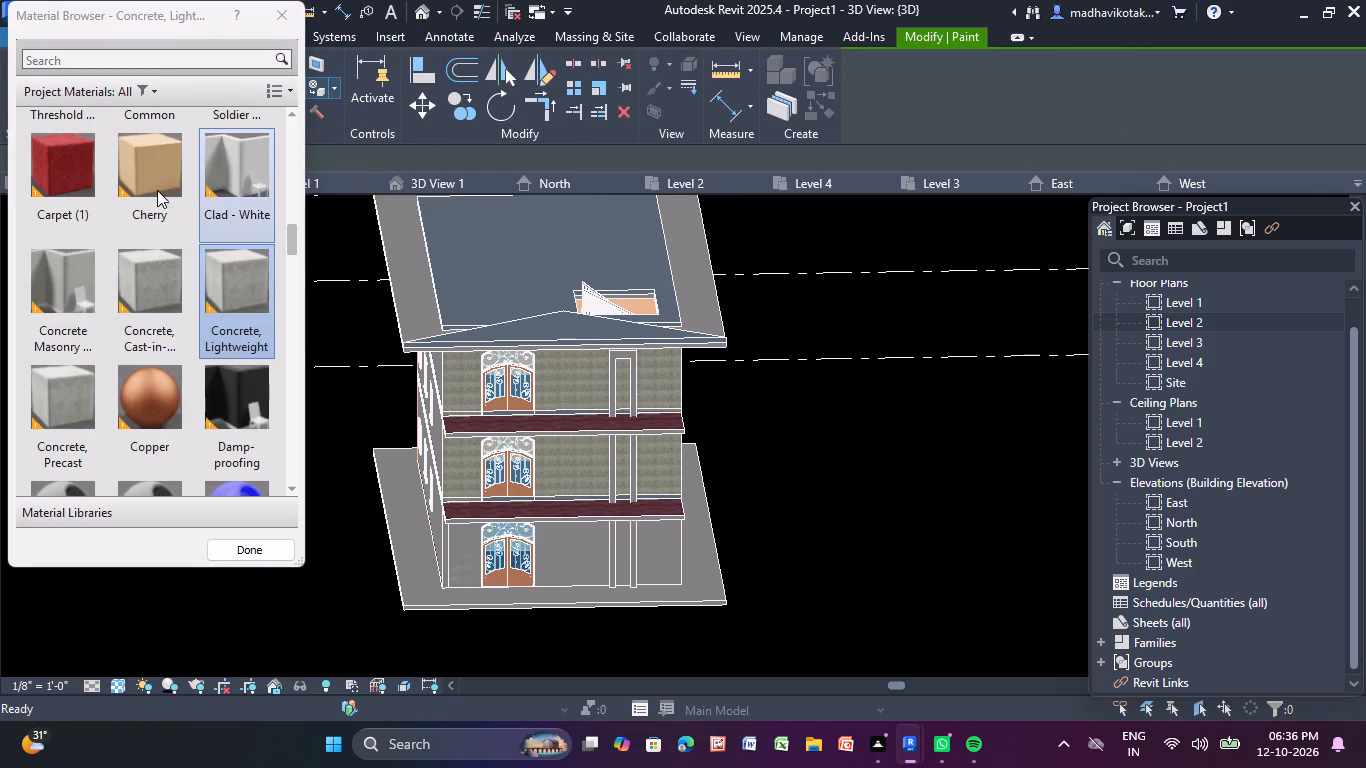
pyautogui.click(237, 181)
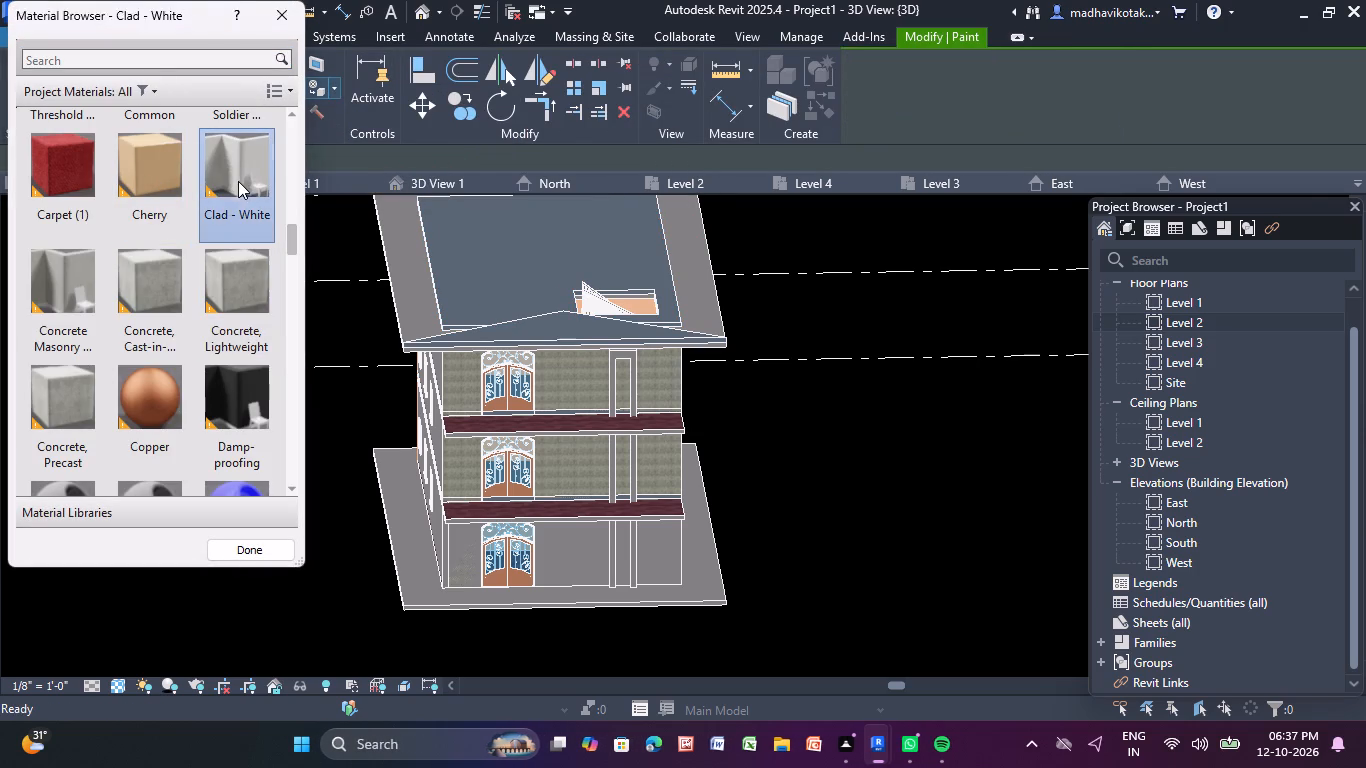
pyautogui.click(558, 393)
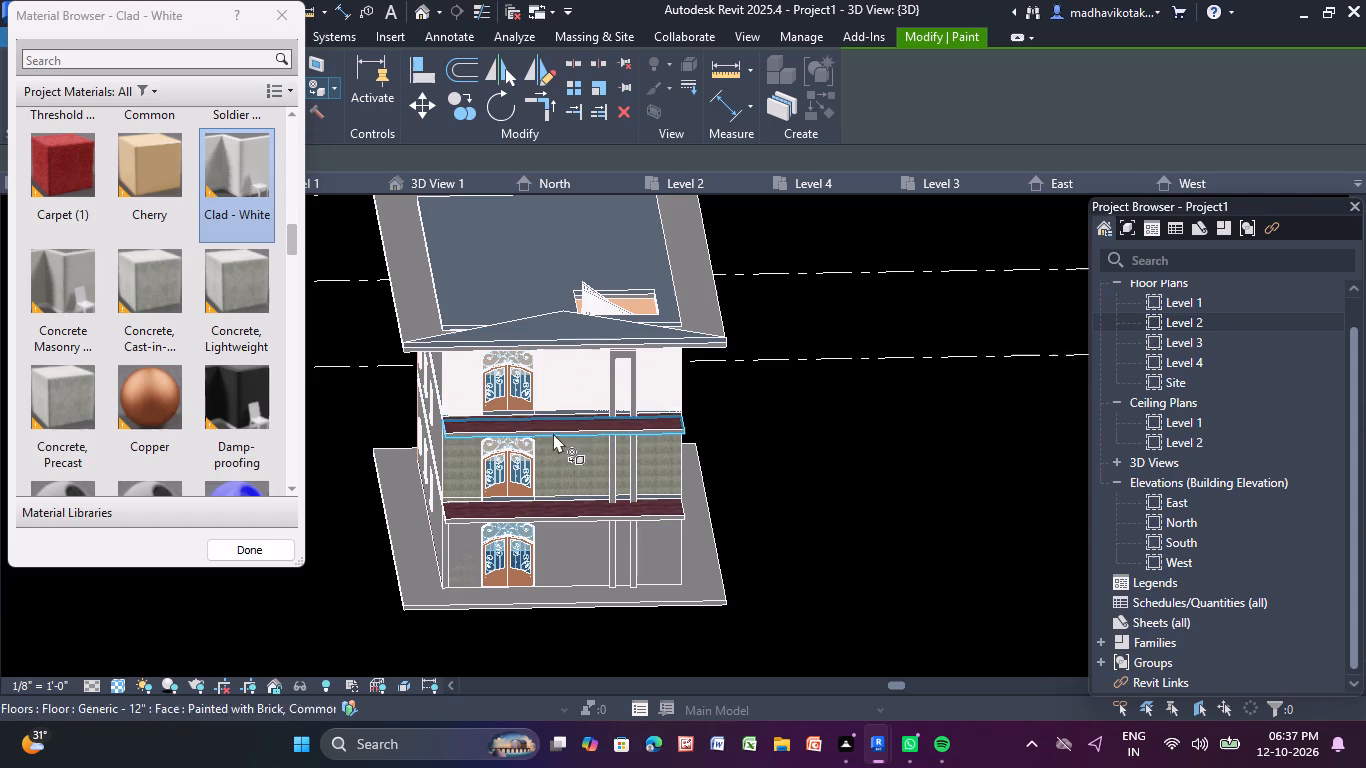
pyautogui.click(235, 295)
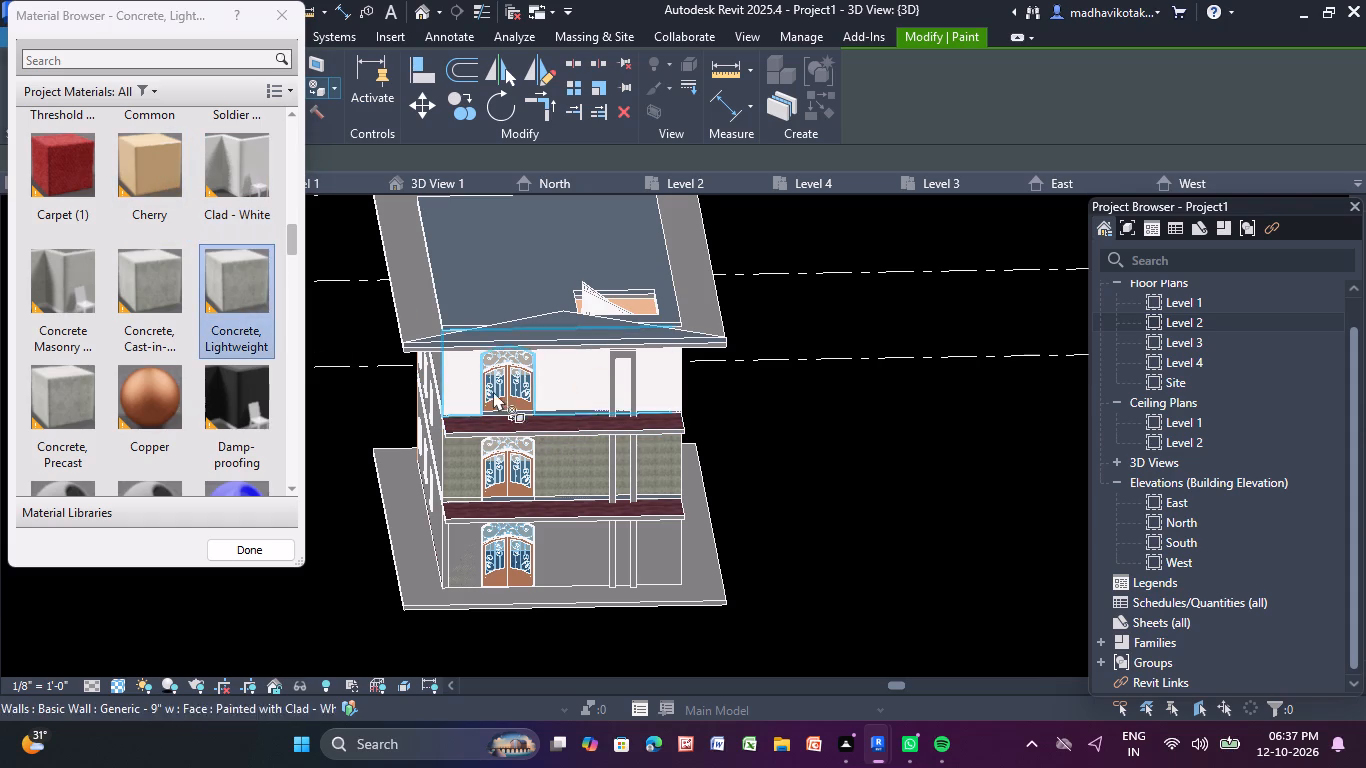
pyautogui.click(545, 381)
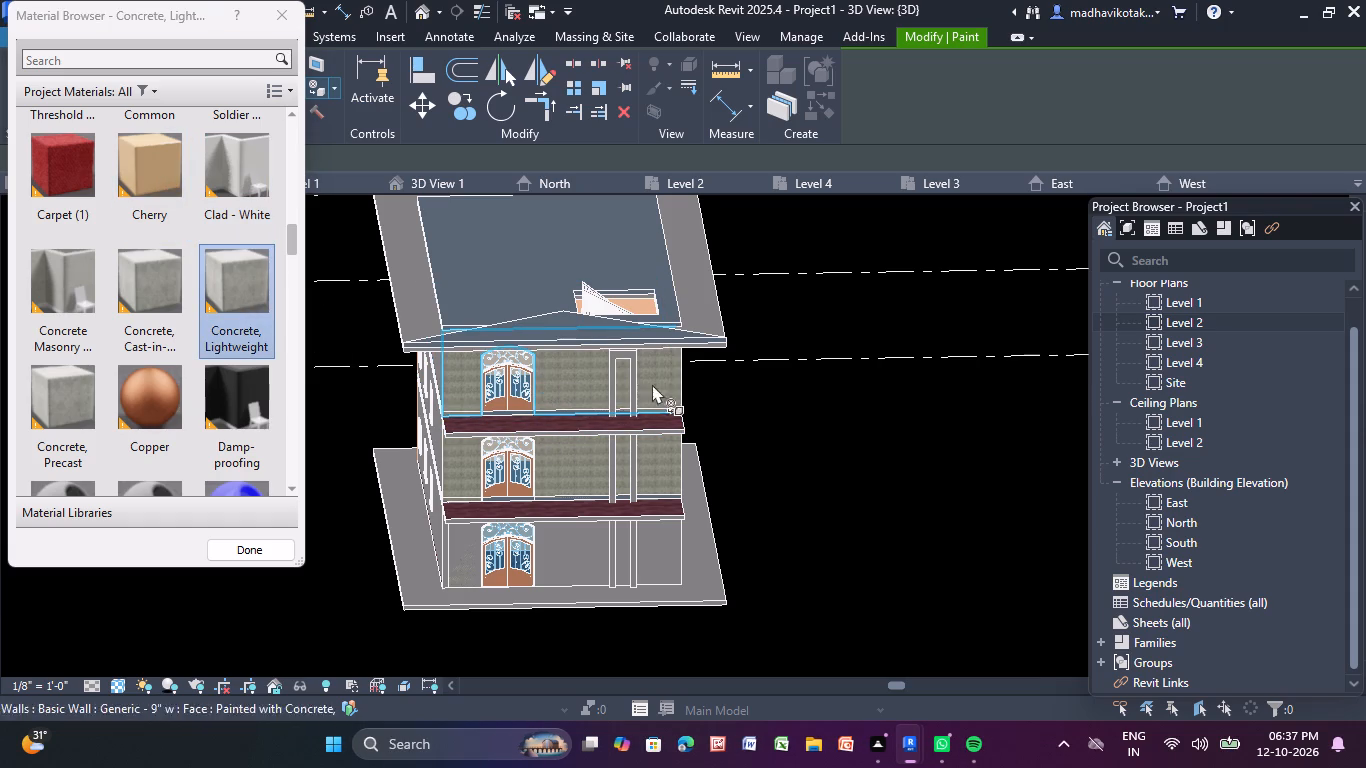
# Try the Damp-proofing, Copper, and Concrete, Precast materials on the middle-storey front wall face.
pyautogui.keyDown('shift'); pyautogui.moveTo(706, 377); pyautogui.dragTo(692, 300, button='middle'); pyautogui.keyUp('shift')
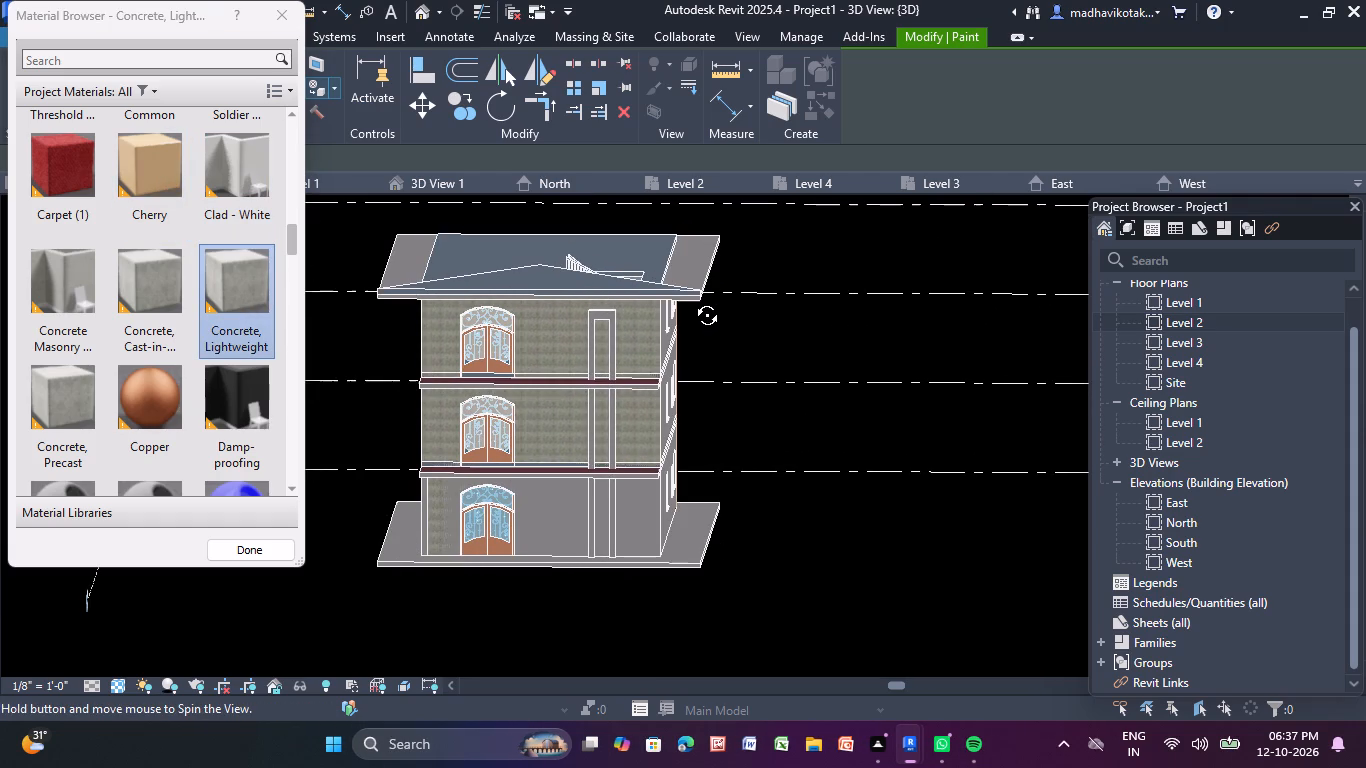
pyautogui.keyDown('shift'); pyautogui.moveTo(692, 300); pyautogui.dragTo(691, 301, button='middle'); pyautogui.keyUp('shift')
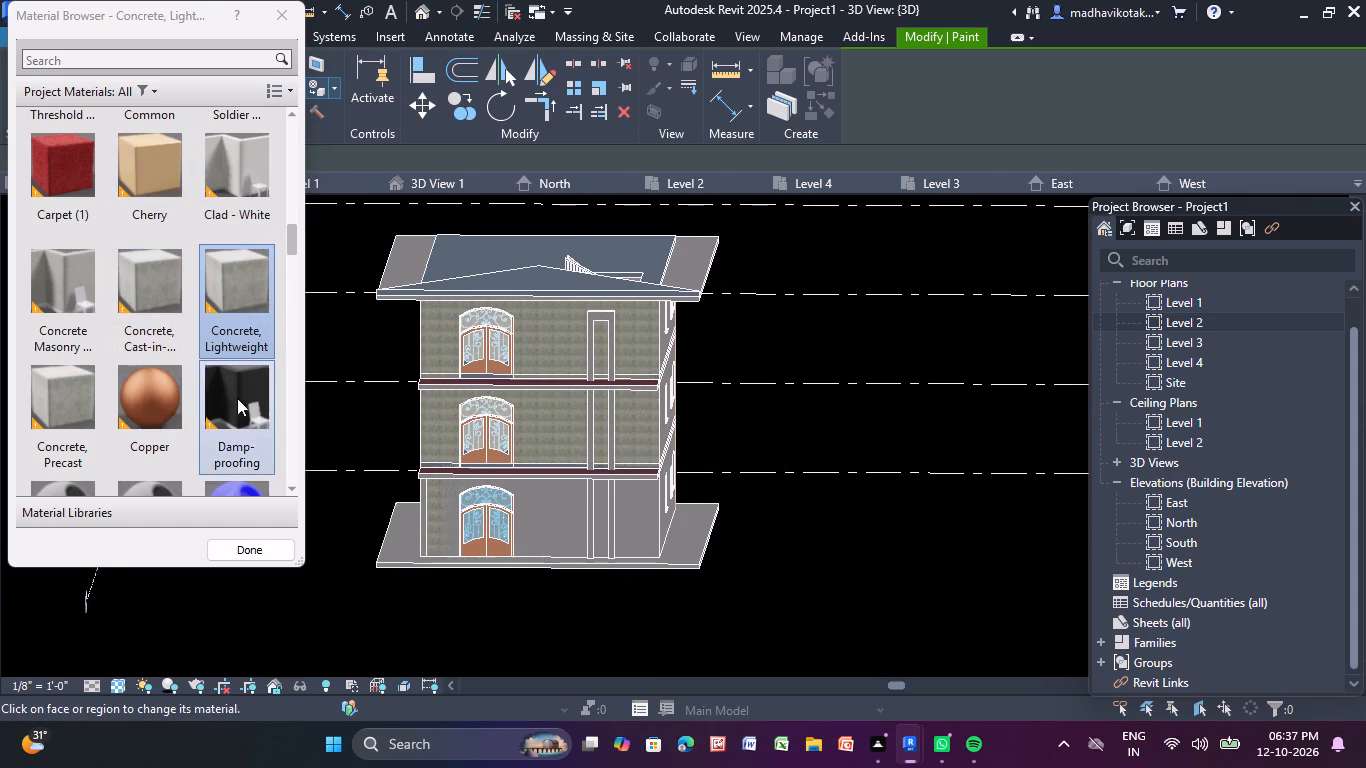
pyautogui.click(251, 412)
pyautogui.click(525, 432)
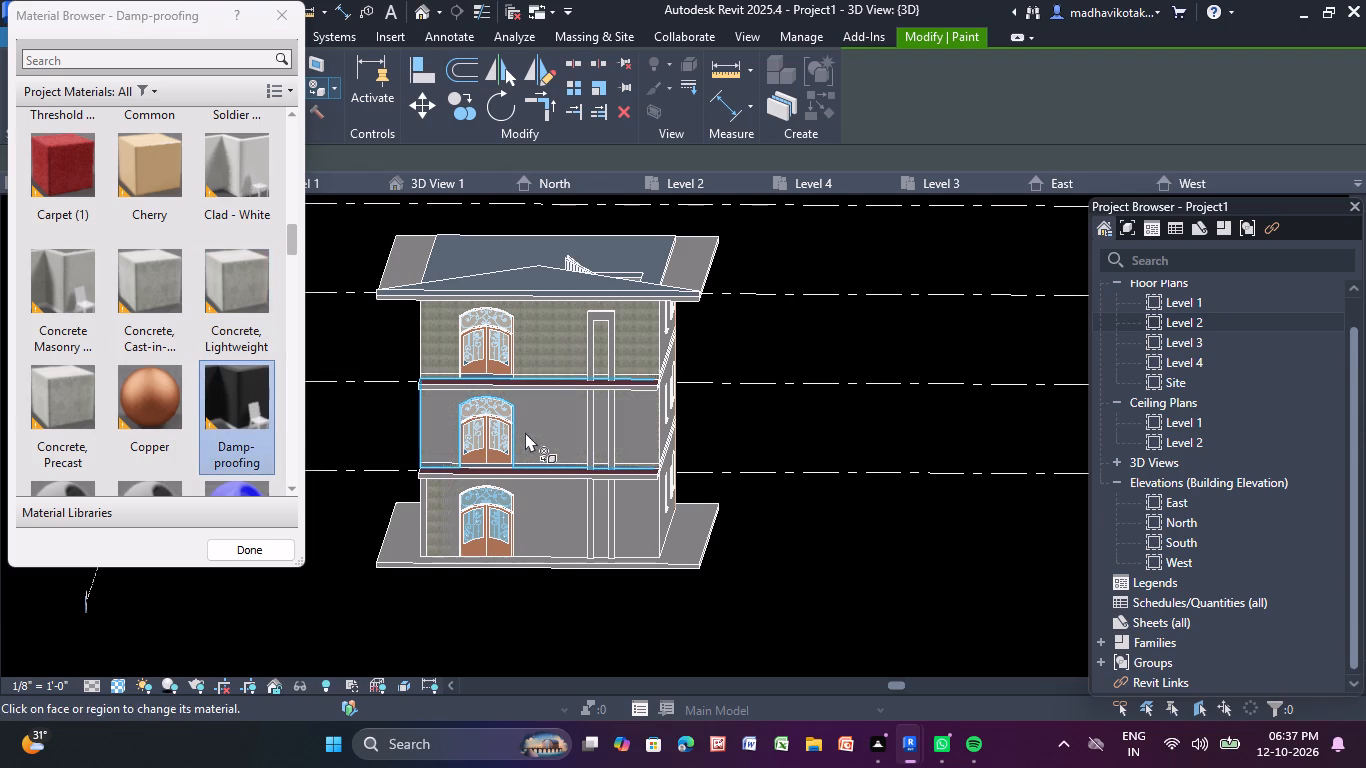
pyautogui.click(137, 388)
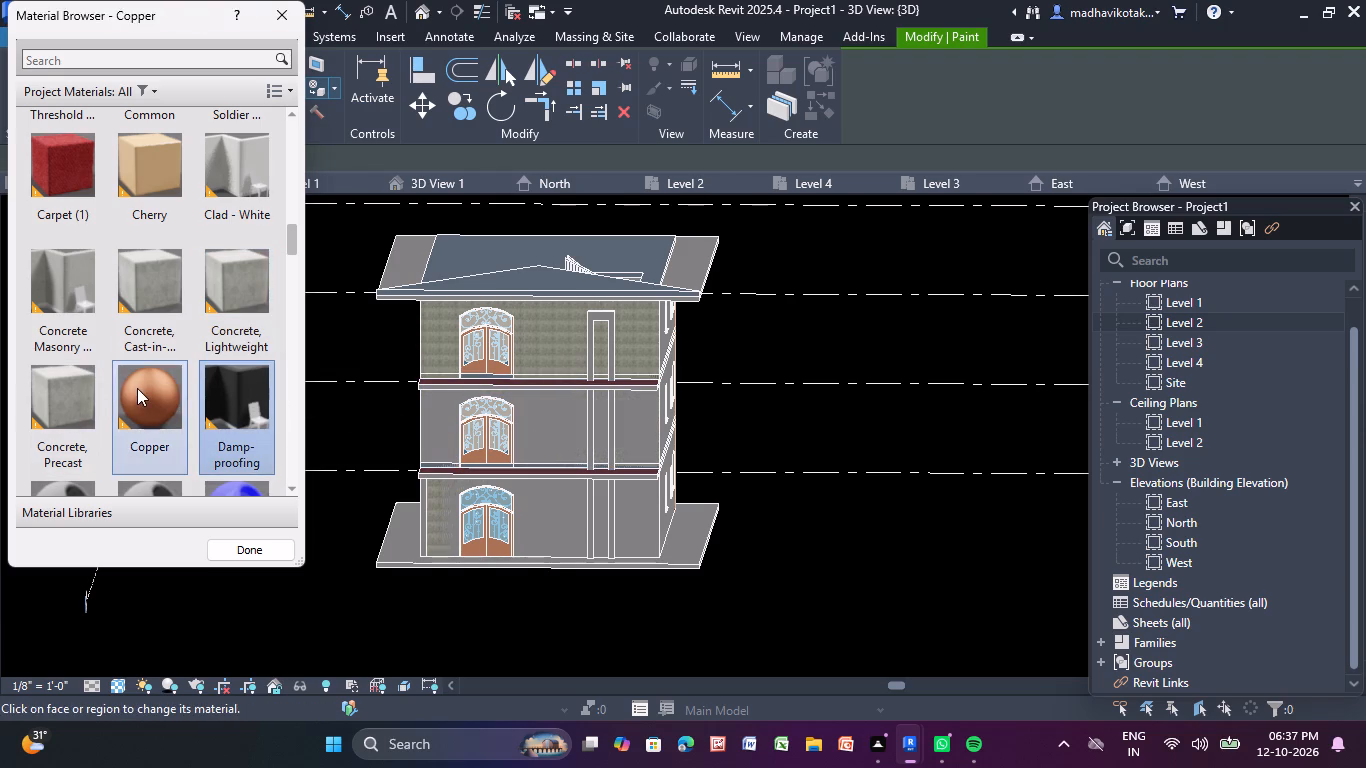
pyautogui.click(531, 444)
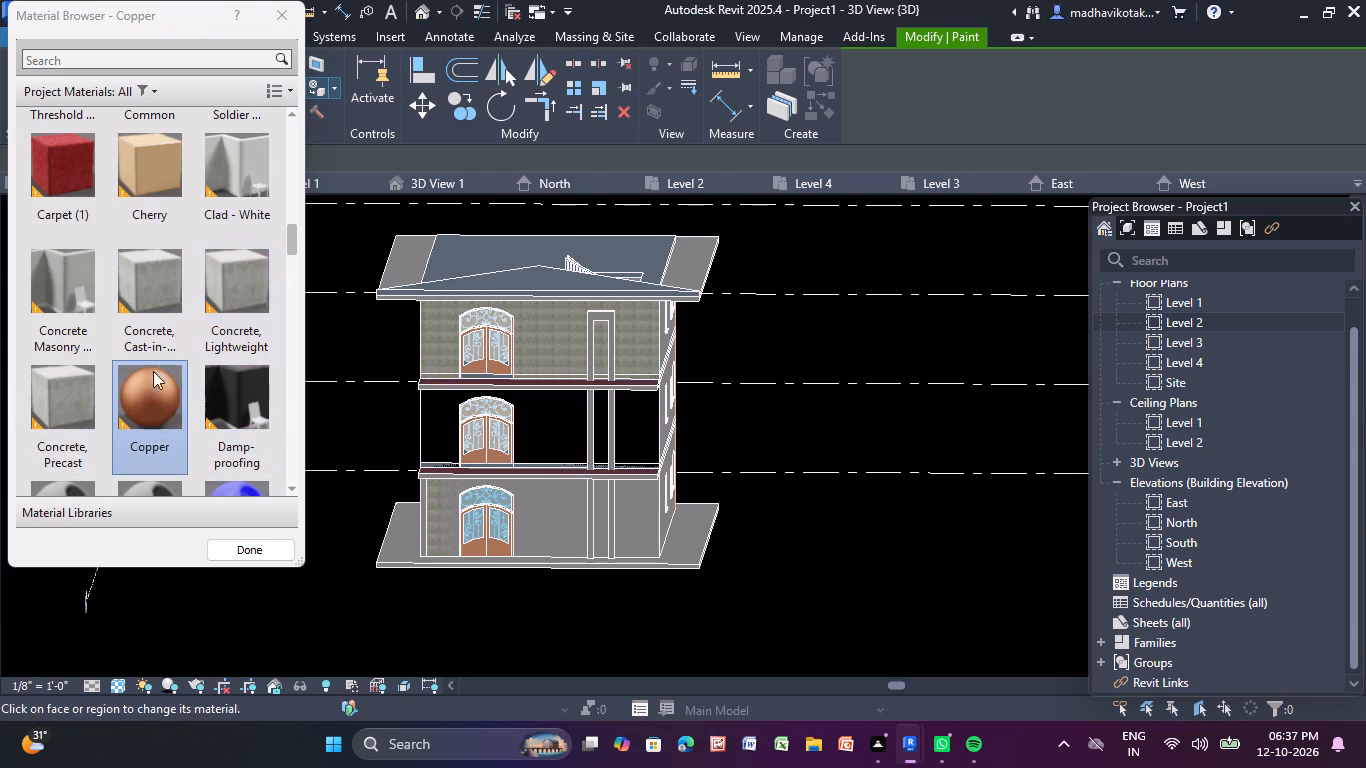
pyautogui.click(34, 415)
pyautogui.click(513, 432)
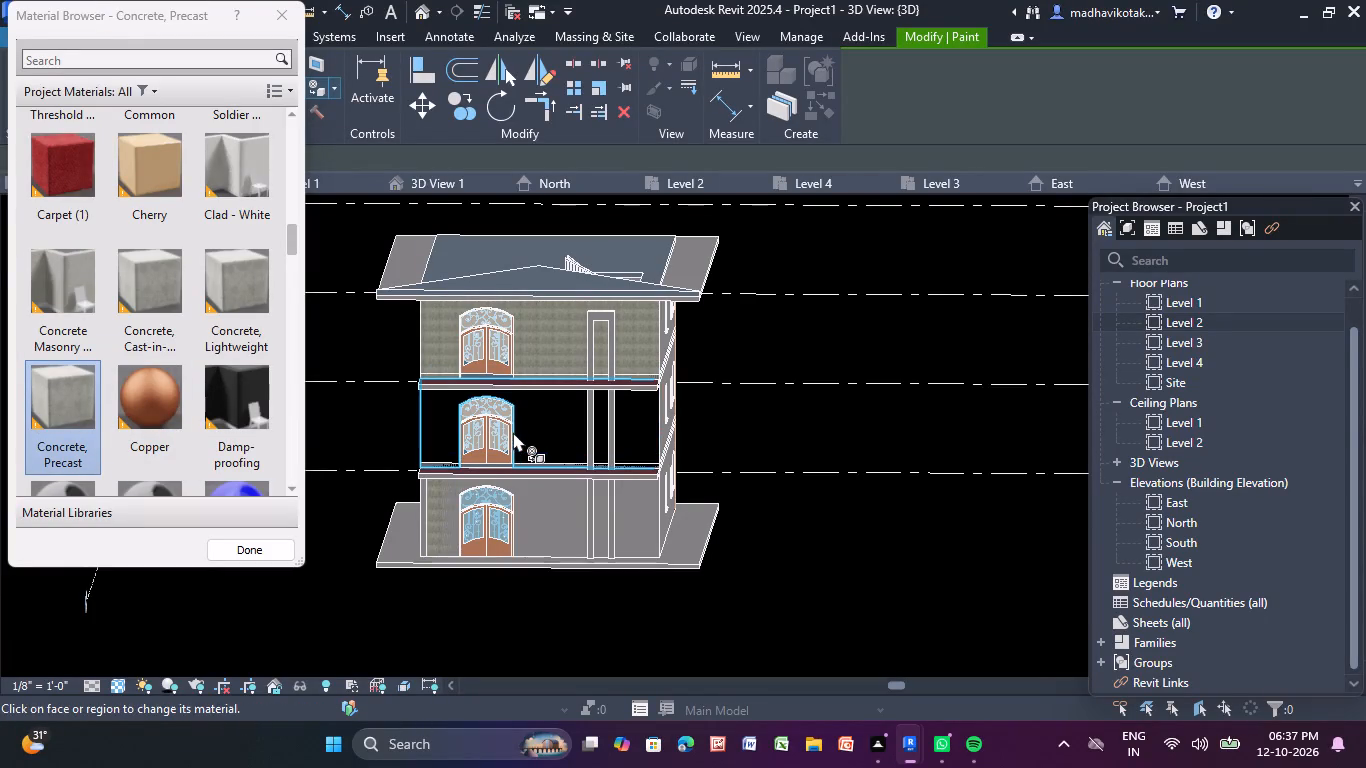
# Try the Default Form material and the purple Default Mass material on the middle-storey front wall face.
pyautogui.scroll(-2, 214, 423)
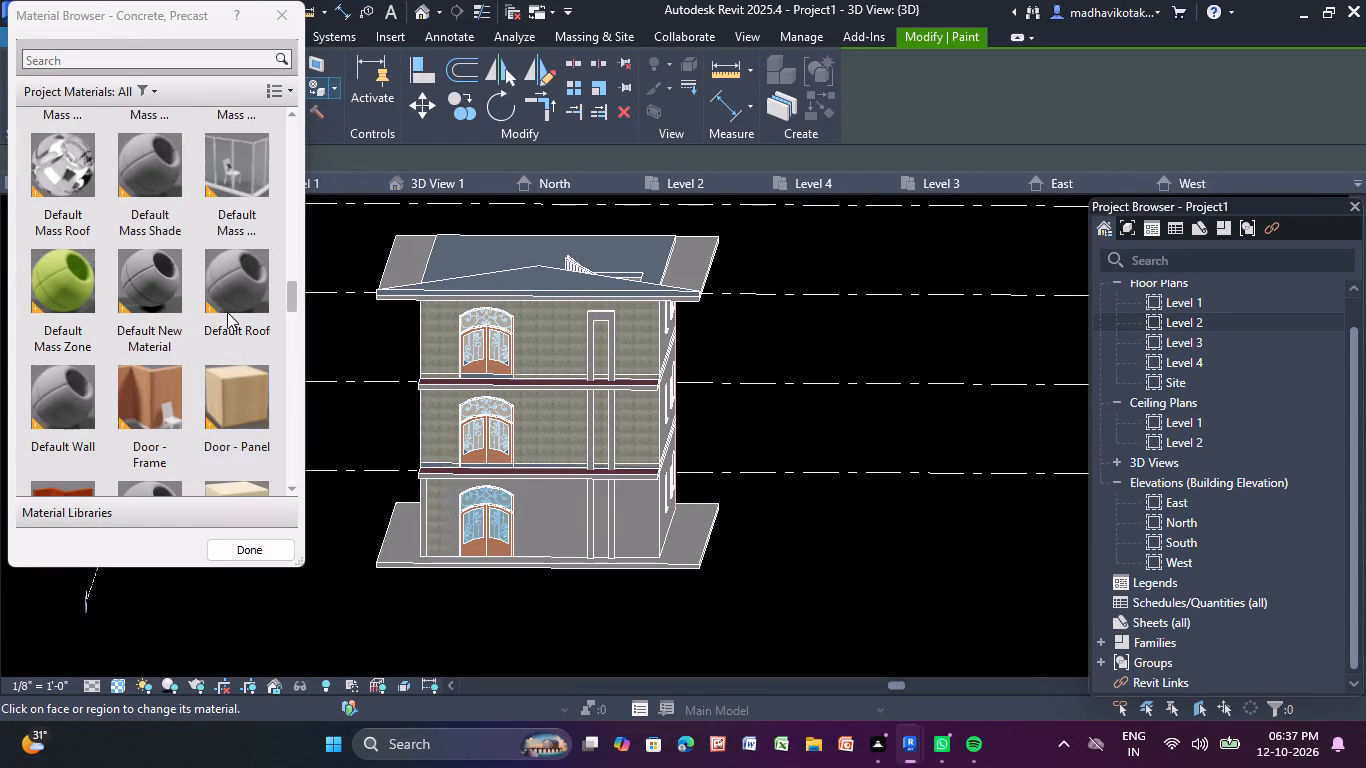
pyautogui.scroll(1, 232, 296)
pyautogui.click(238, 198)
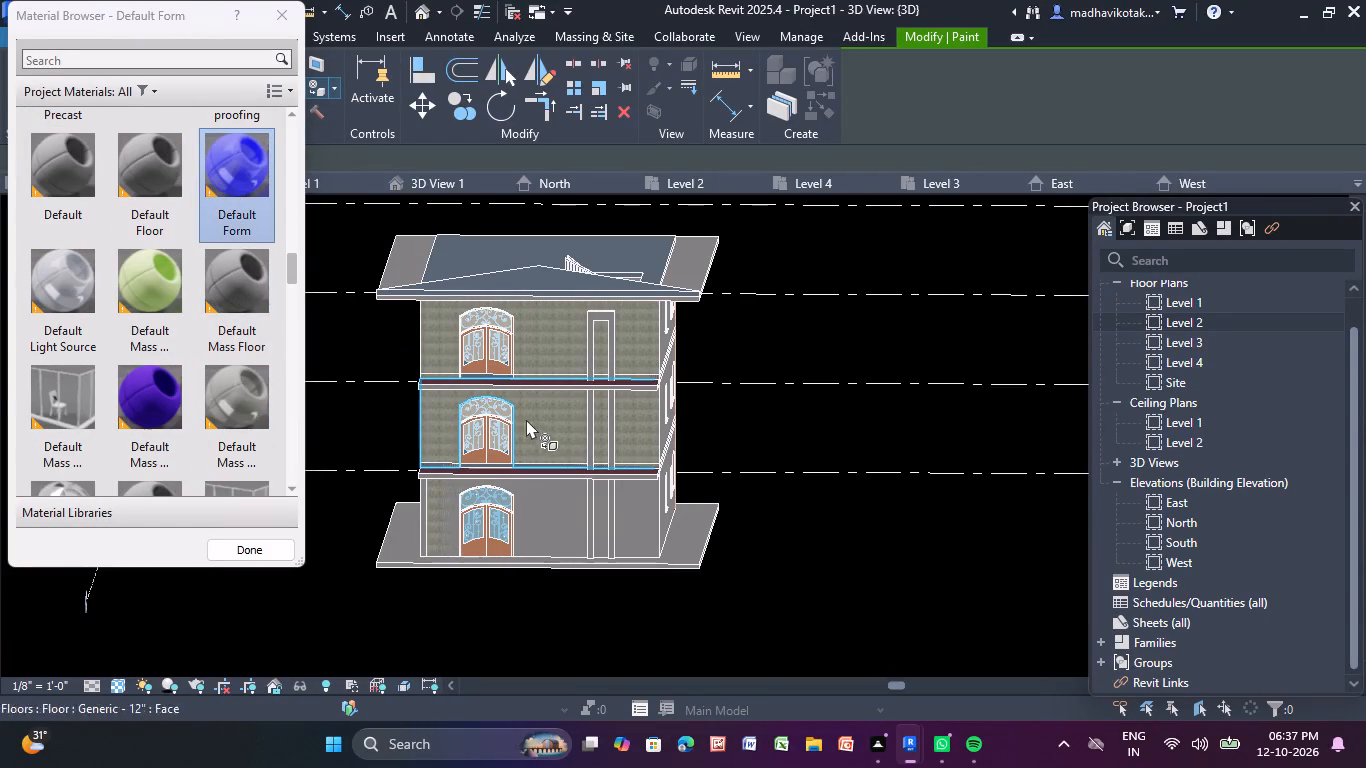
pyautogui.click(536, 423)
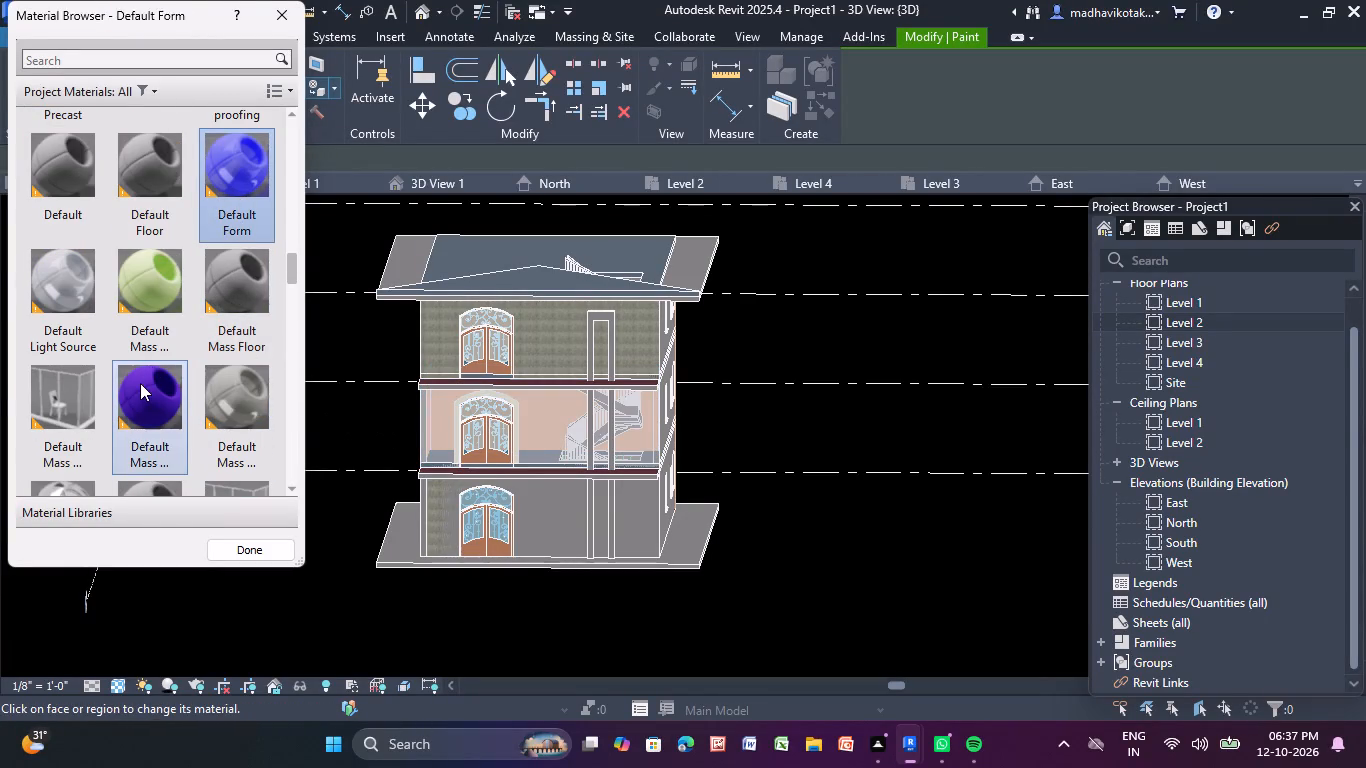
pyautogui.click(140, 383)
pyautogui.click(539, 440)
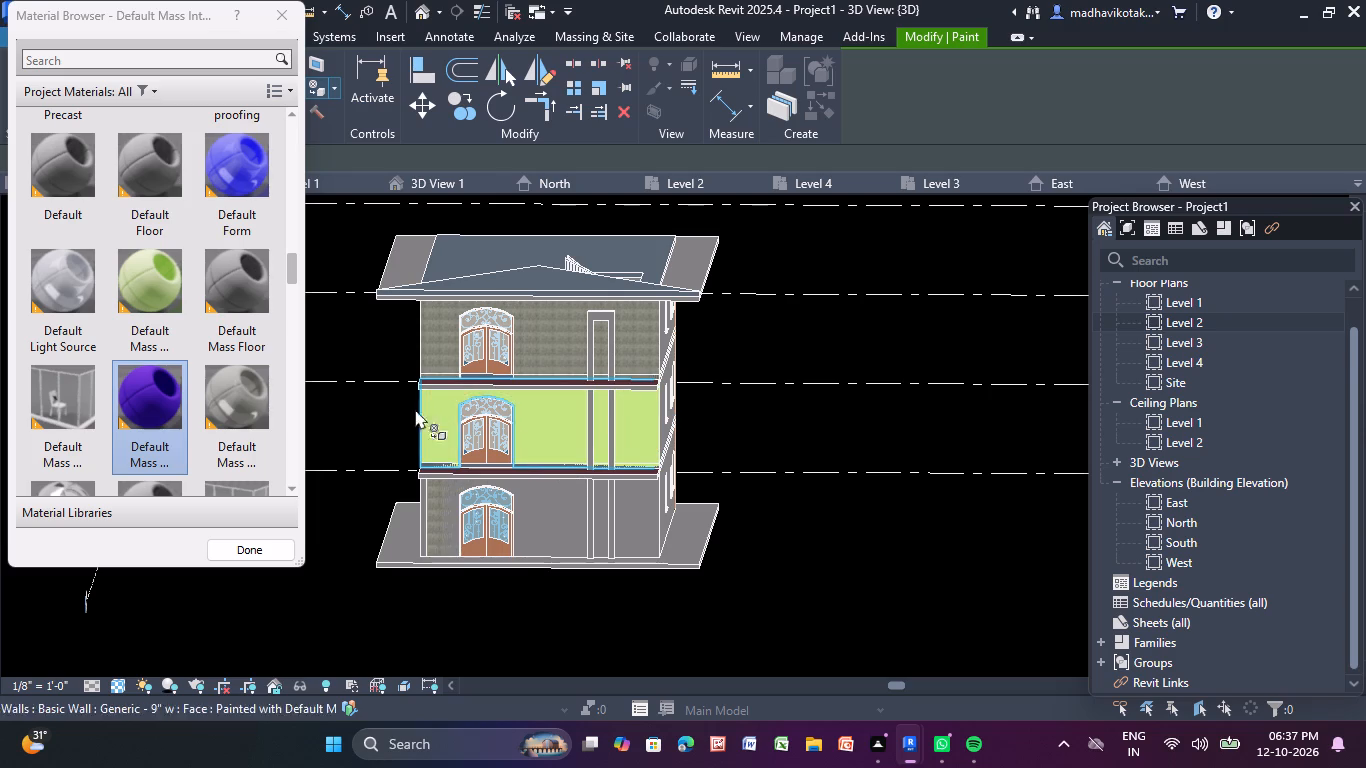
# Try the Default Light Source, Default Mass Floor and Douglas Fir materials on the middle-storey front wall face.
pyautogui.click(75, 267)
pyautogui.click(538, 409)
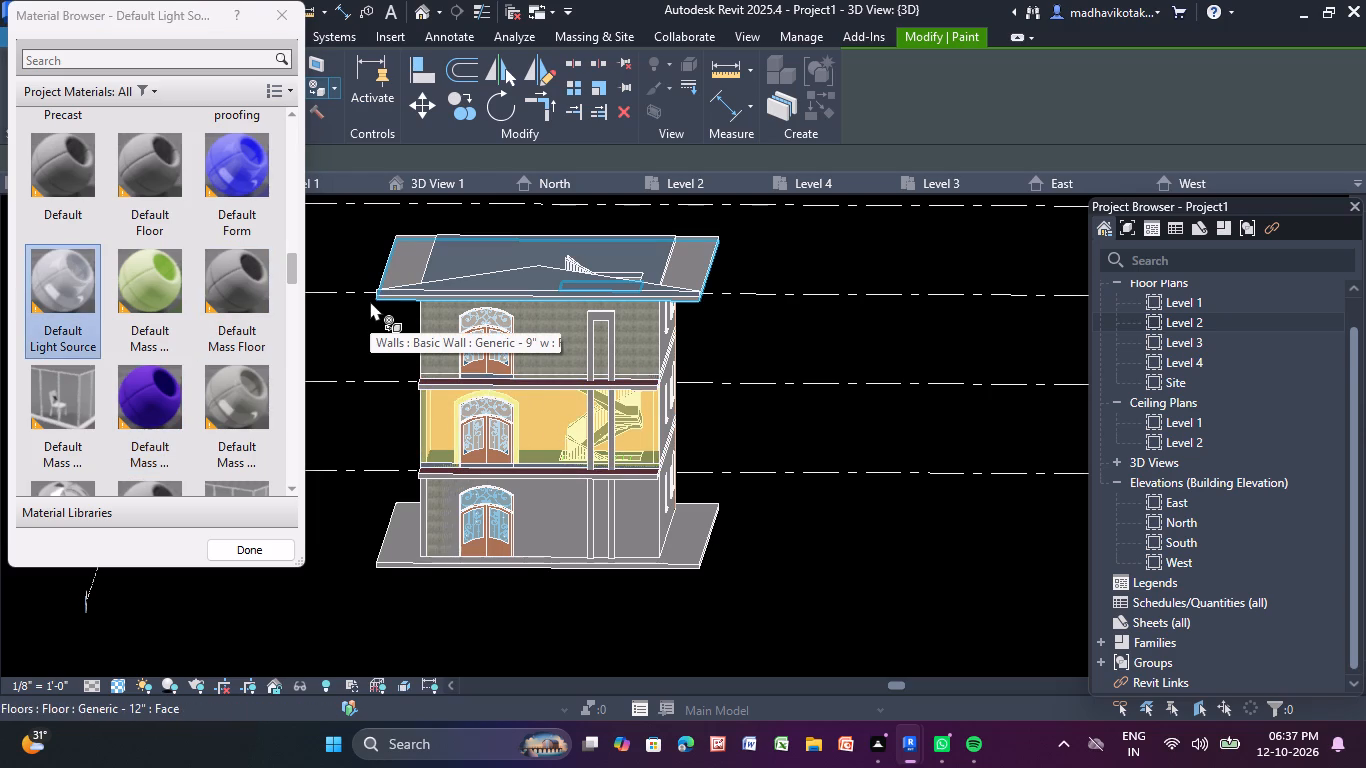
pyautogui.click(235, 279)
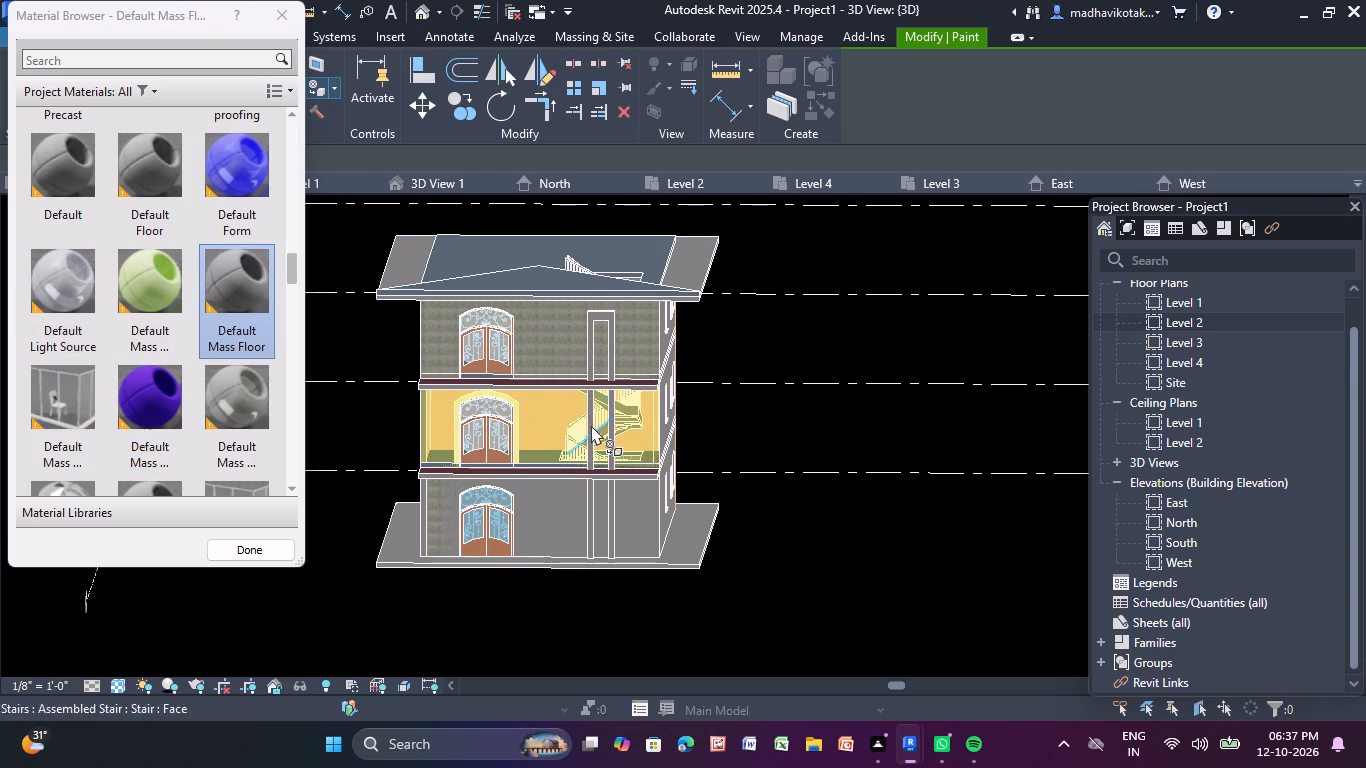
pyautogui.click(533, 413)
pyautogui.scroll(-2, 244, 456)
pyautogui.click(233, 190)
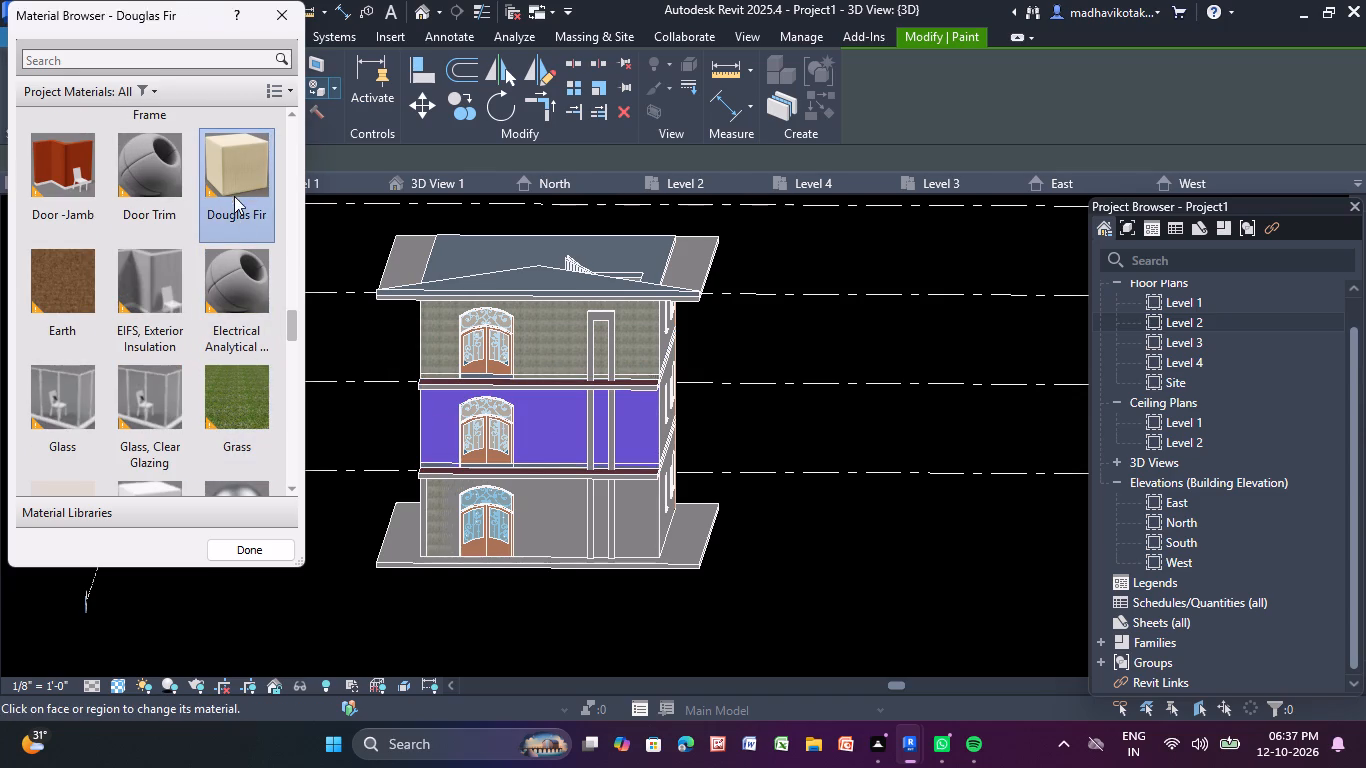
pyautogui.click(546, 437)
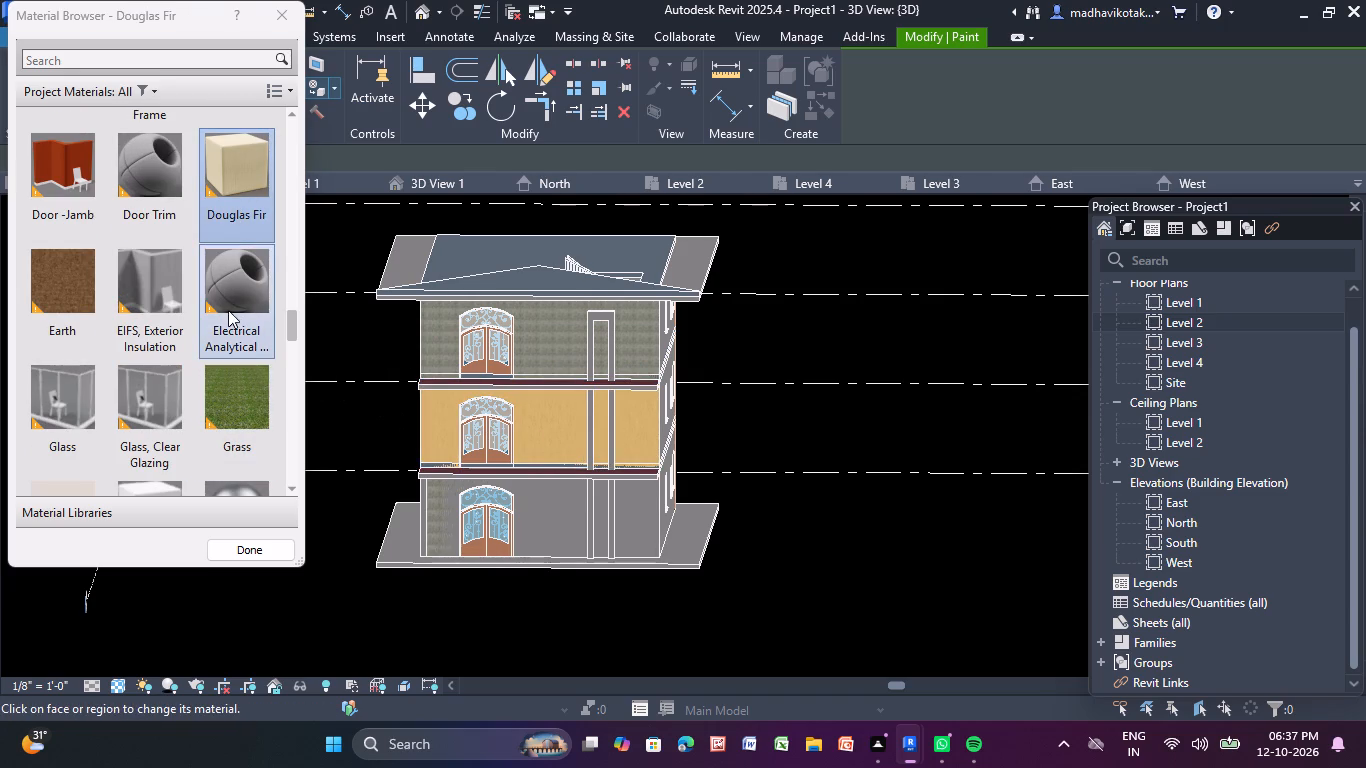
# Paint the middle-storey front wall face with Door -Jamb and the top-storey front wall face with Door Trim.
pyautogui.click(70, 196)
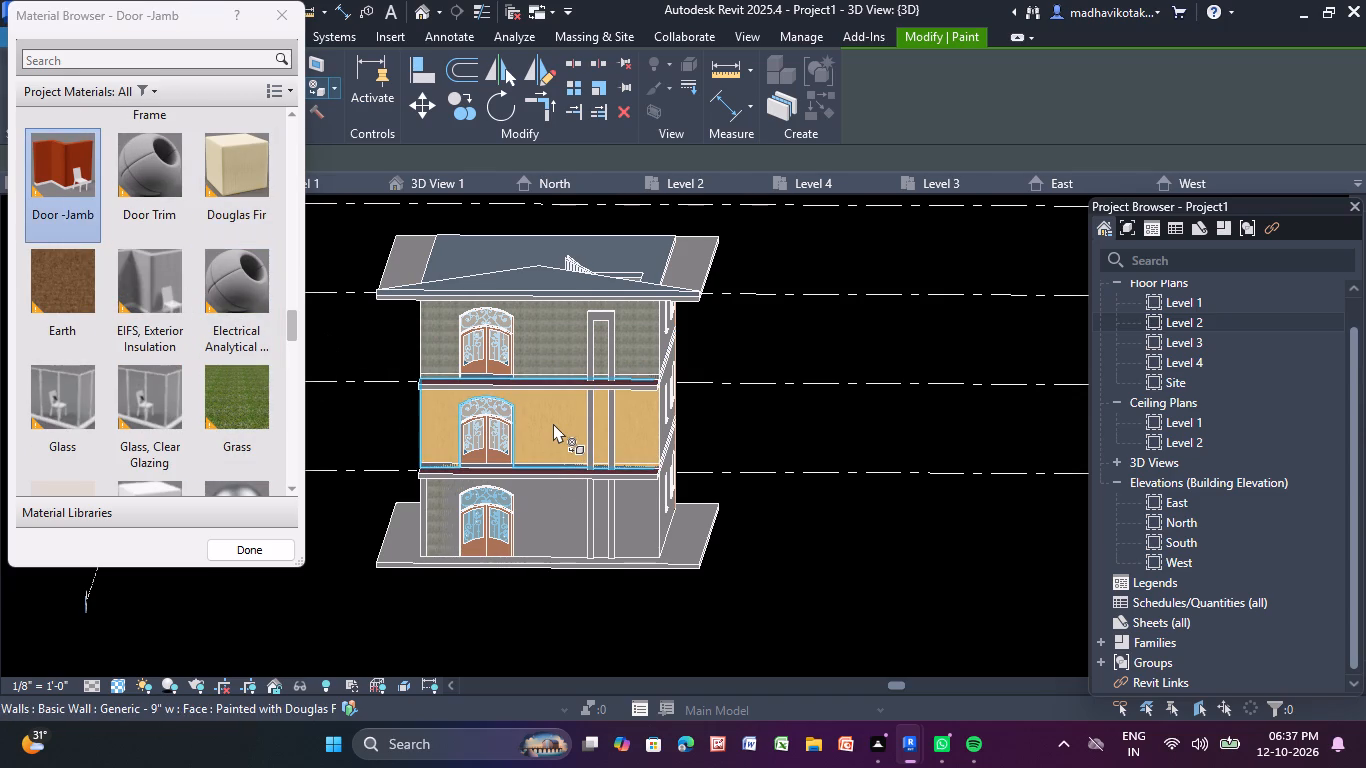
pyautogui.click(553, 423)
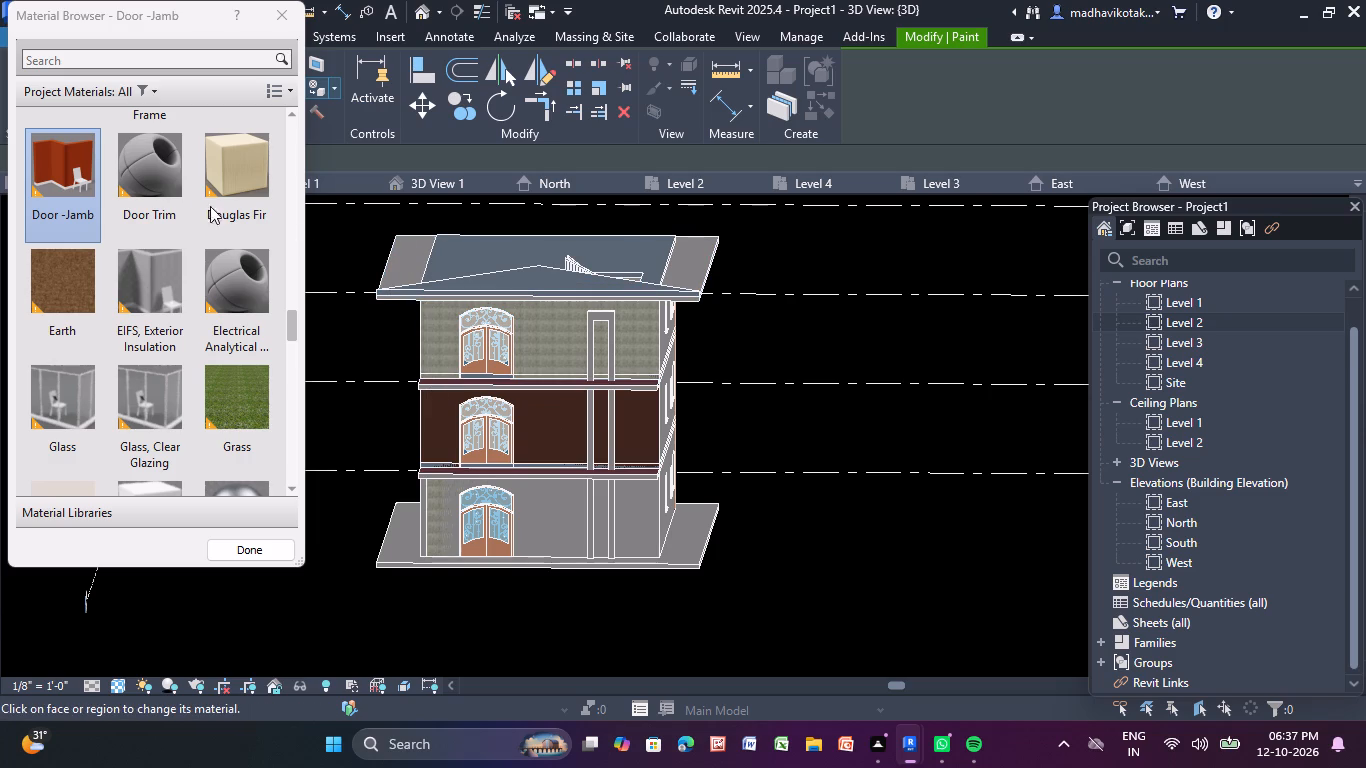
pyautogui.click(169, 175)
pyautogui.click(538, 358)
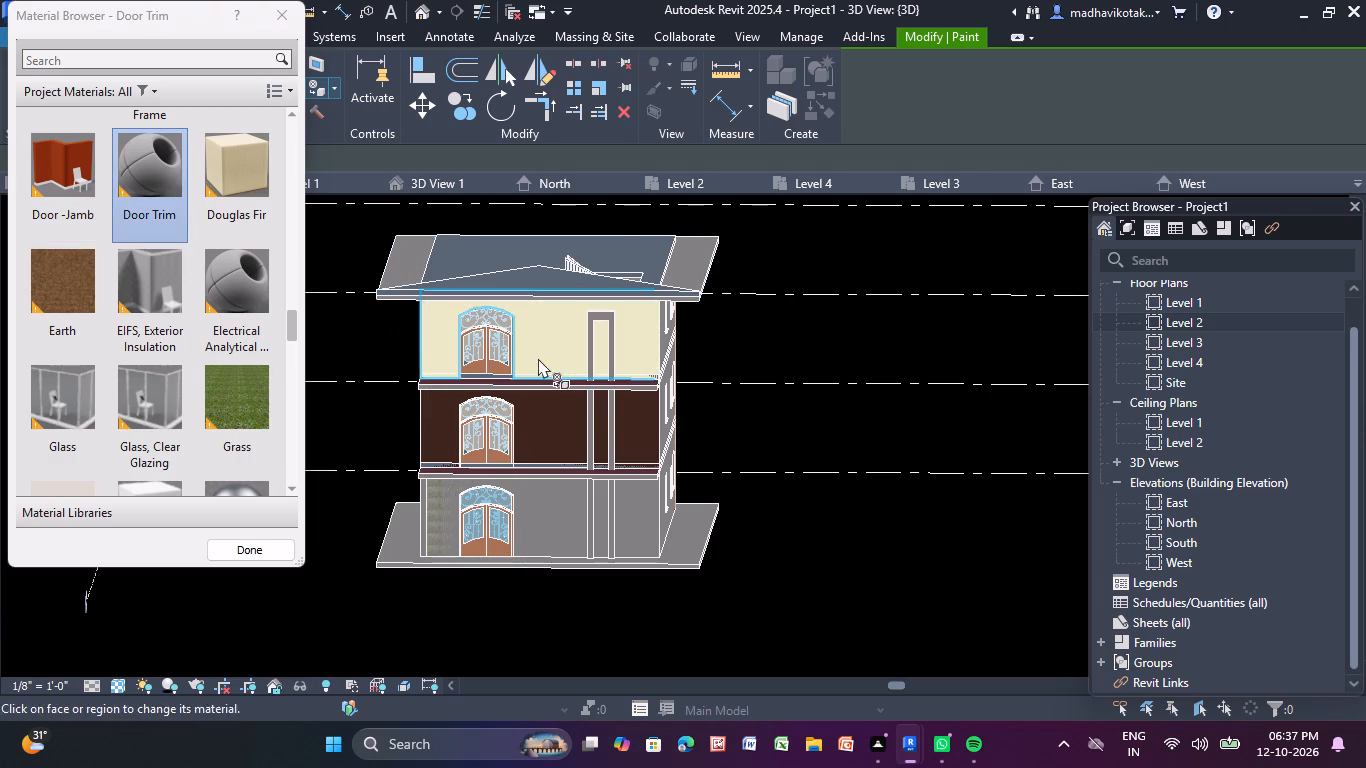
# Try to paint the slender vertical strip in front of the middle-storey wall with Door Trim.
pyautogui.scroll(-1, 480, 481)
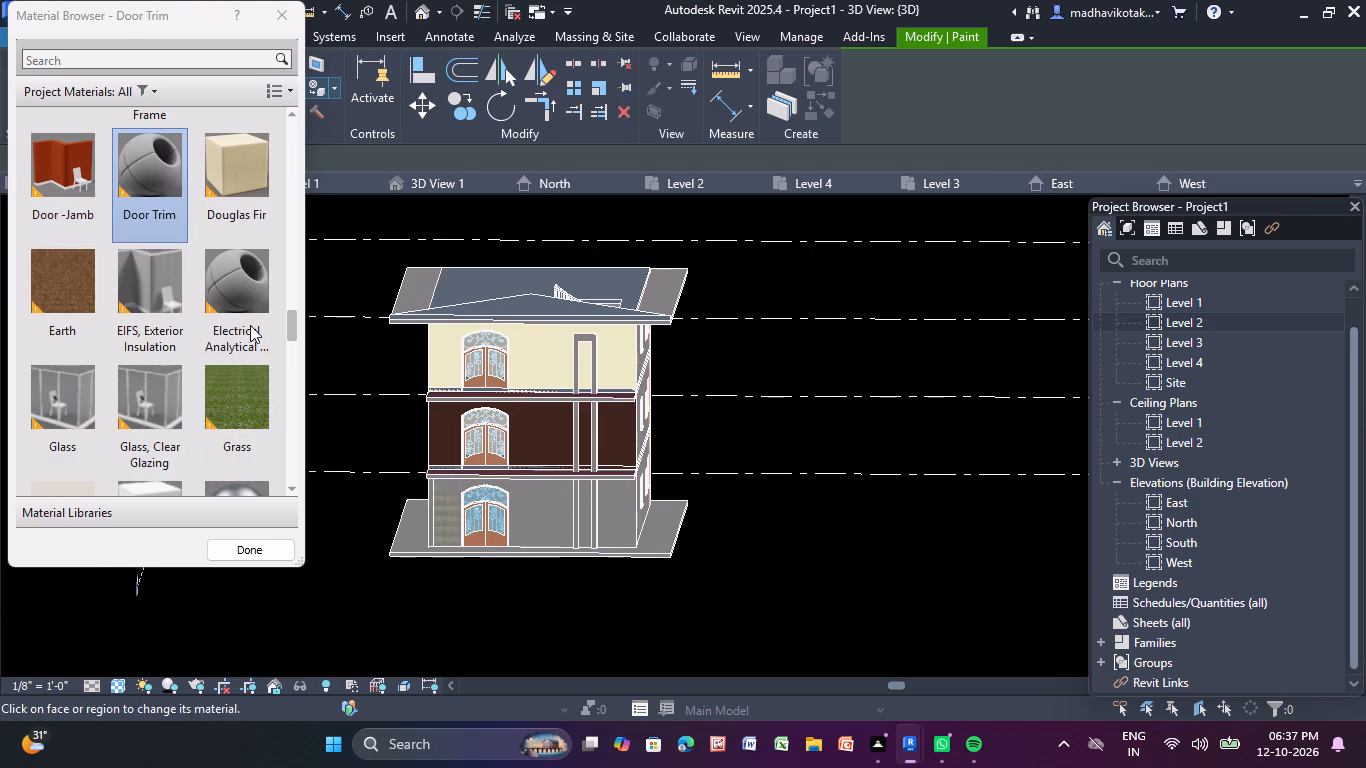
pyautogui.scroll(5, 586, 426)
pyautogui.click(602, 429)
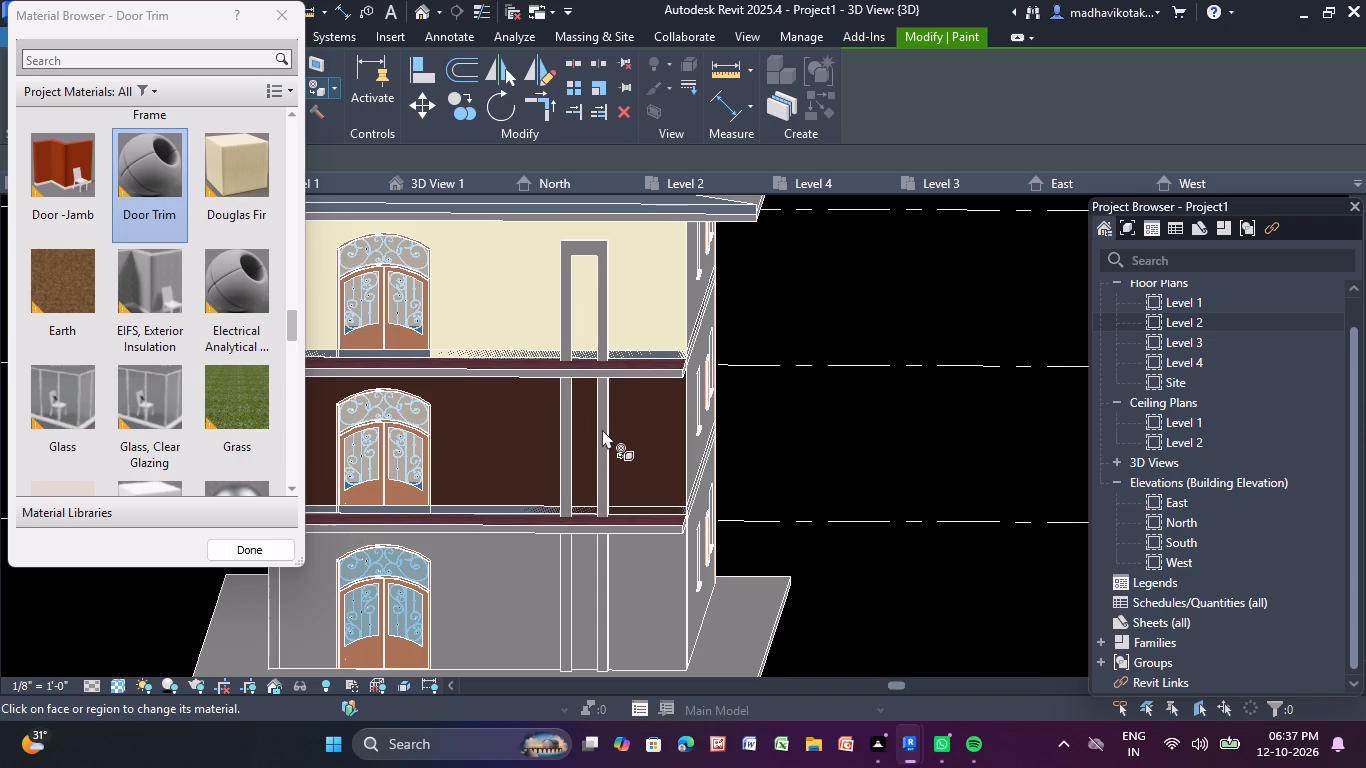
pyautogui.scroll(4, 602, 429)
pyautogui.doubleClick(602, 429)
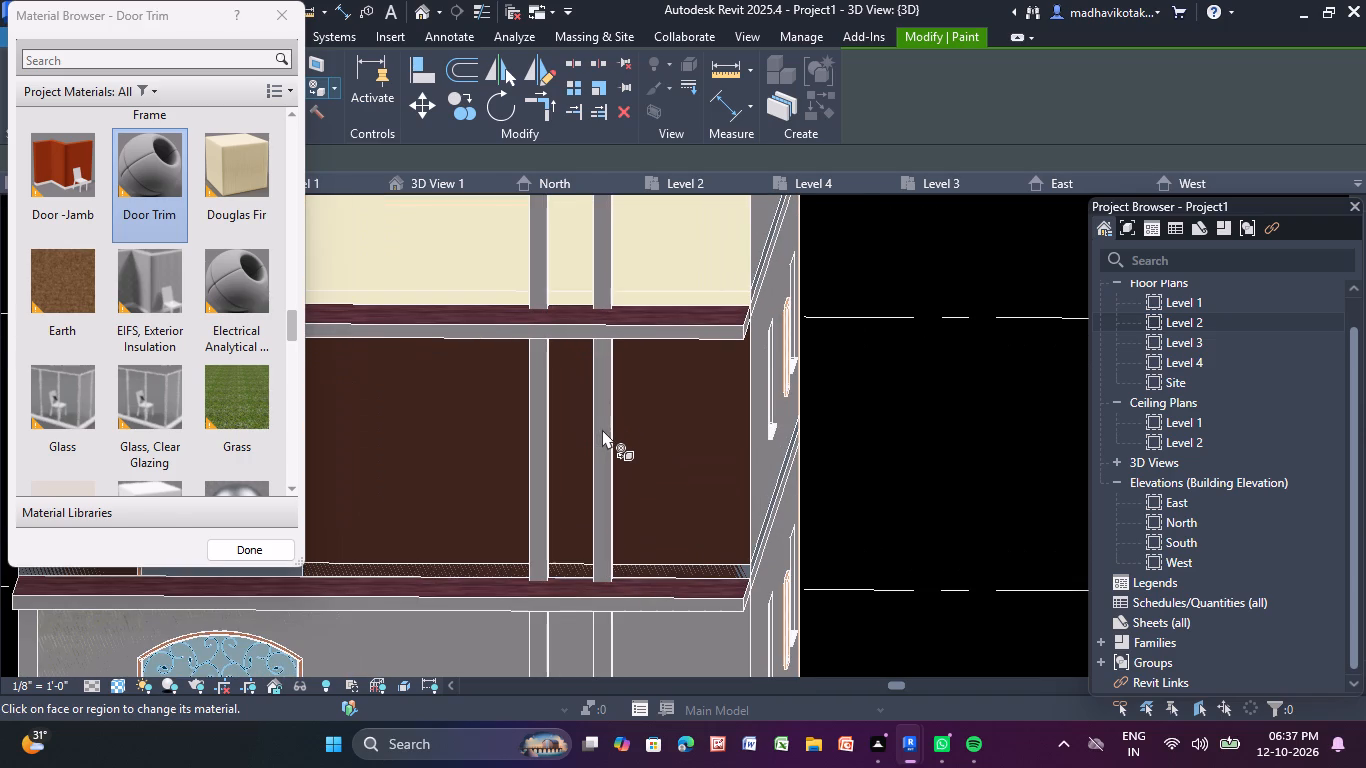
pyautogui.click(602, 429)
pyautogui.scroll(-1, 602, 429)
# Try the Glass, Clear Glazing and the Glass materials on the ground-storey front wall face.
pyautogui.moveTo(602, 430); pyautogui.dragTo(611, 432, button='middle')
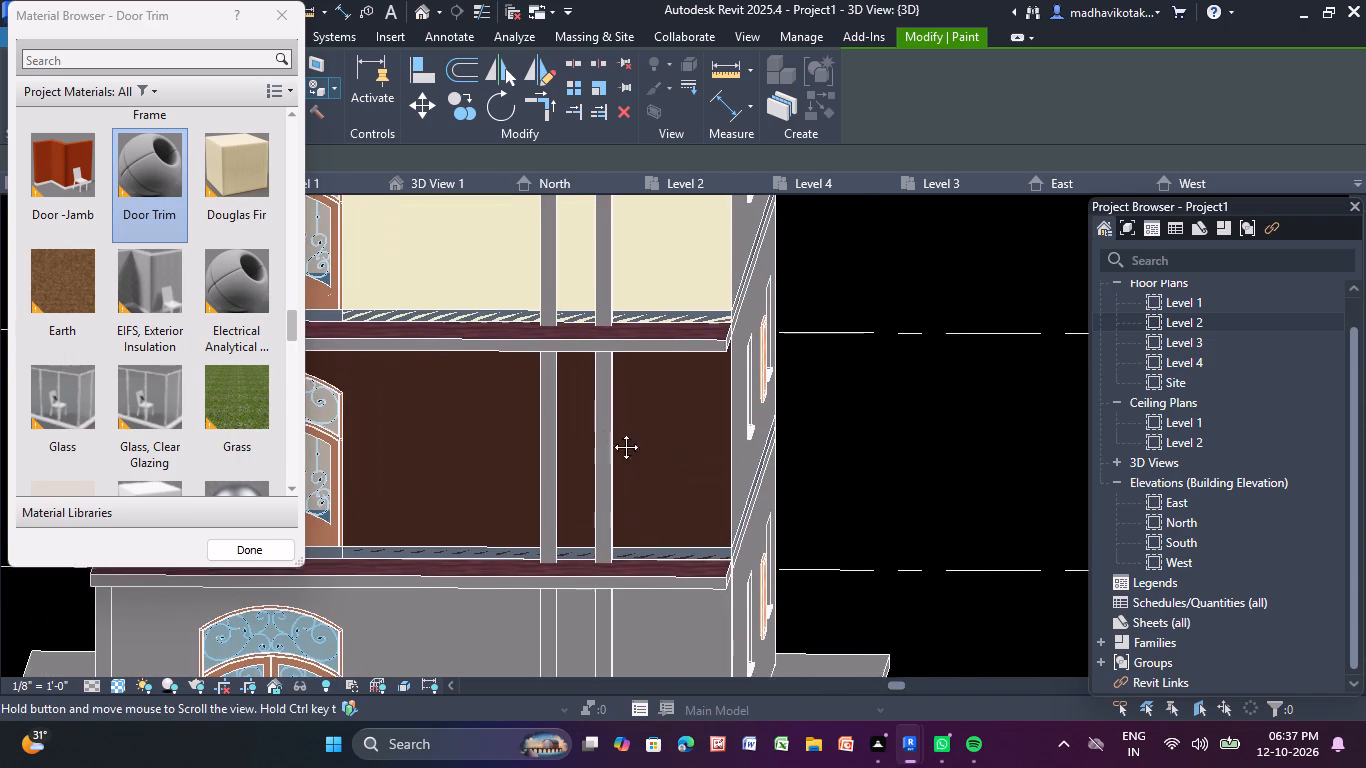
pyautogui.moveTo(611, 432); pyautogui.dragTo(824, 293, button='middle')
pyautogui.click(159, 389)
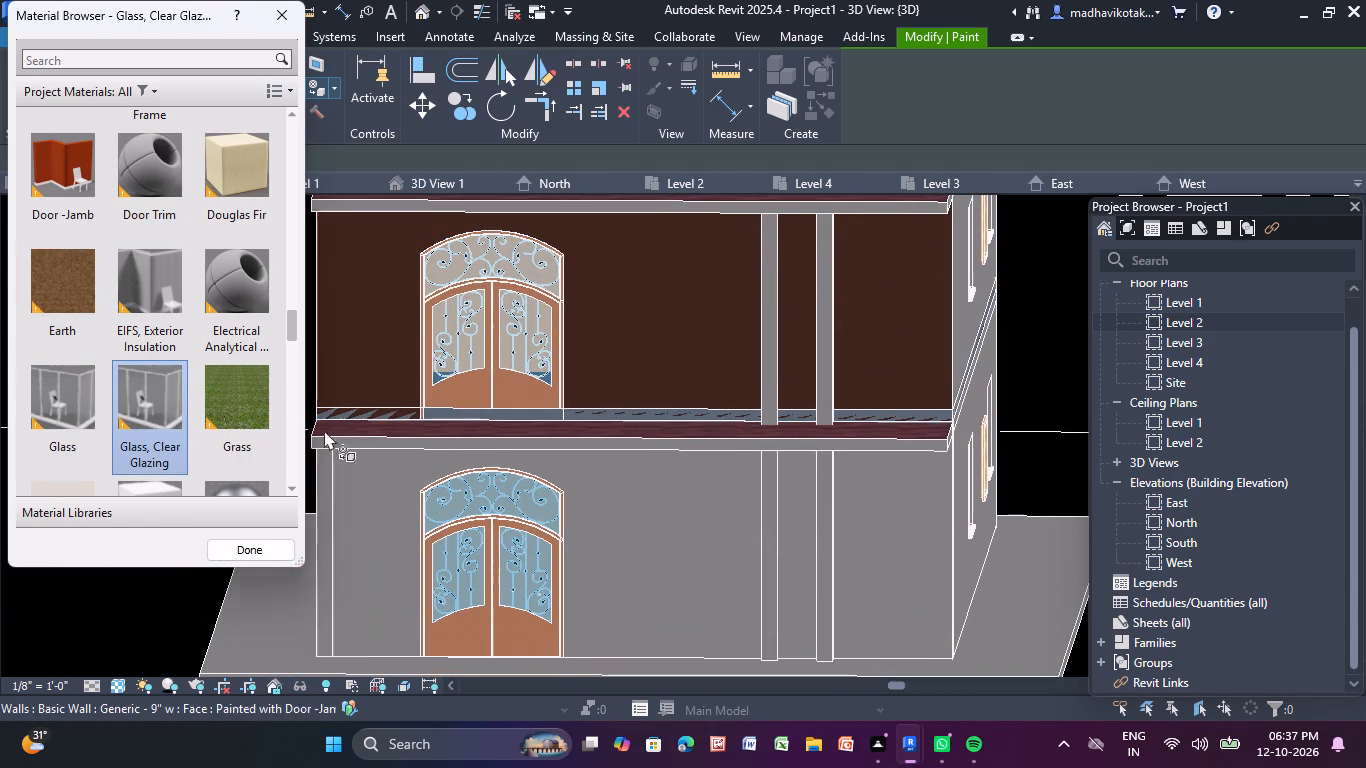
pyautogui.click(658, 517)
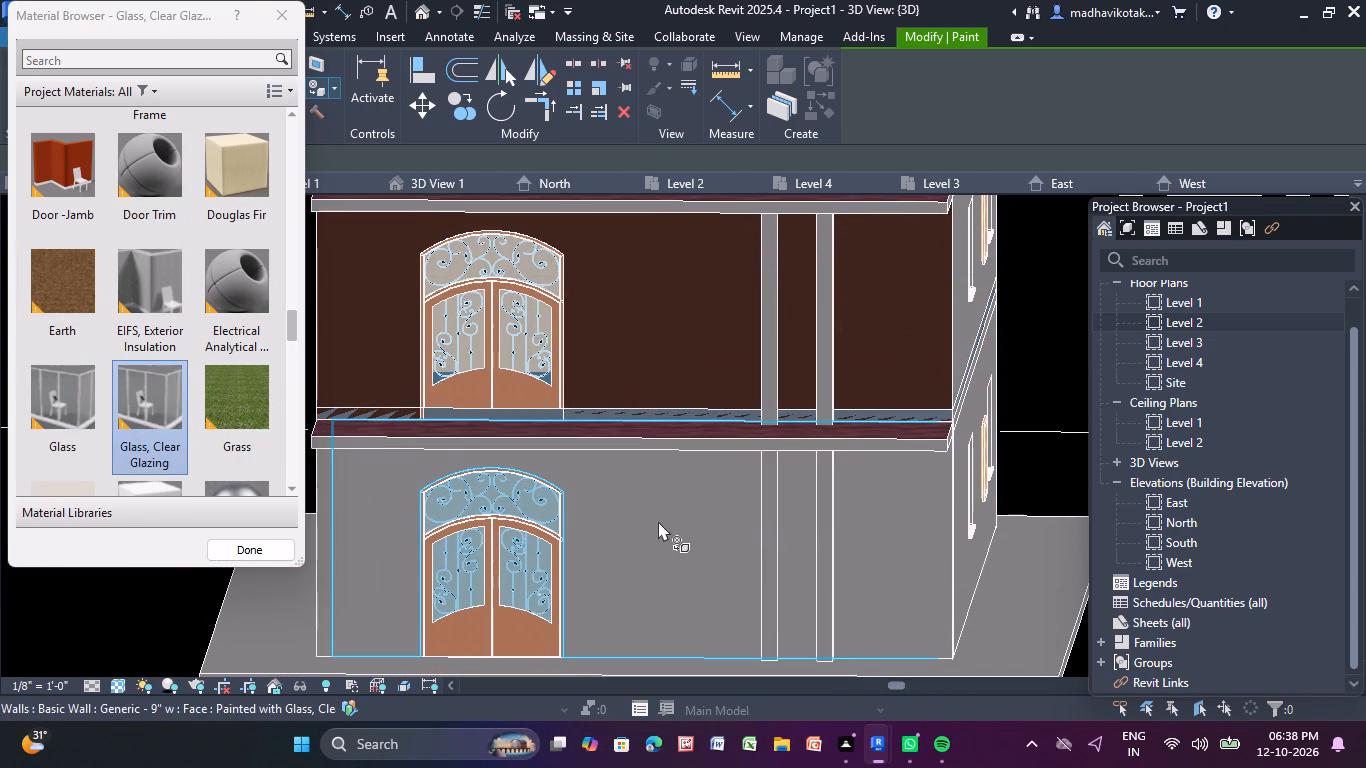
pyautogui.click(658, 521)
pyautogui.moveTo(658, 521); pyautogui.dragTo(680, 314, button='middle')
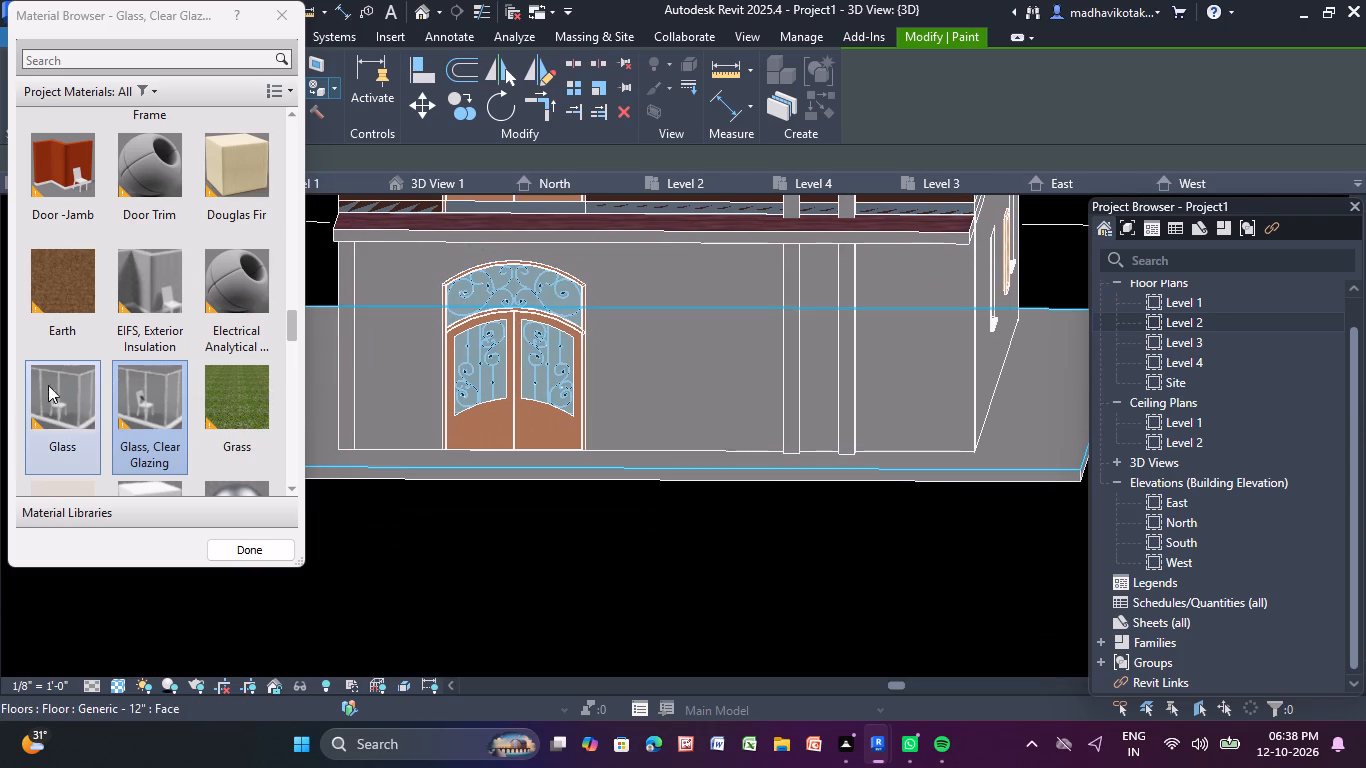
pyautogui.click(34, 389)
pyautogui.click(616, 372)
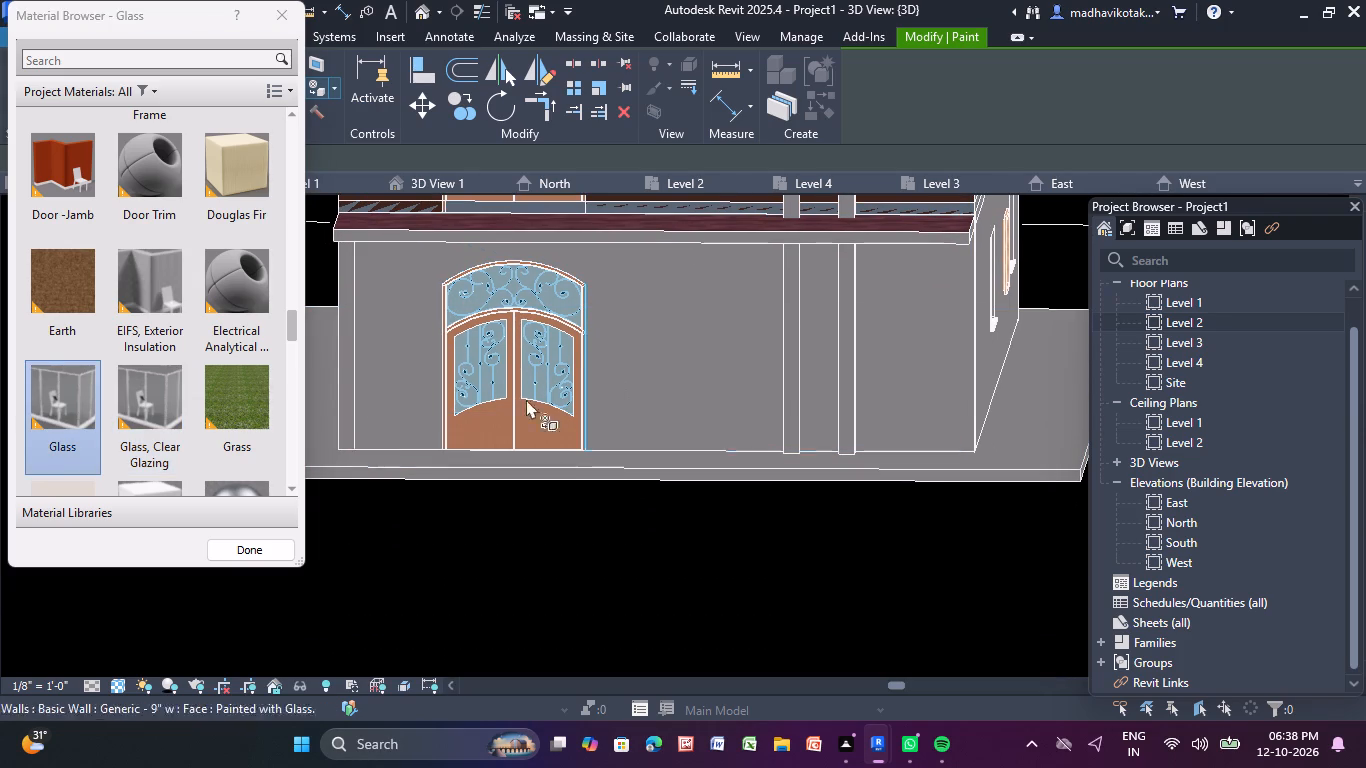
# Paint the ground-storey front wall face beside the entrance door with Plywood, Sheathing.
pyautogui.scroll(-2, 265, 467)
pyautogui.click(225, 428)
pyautogui.click(652, 399)
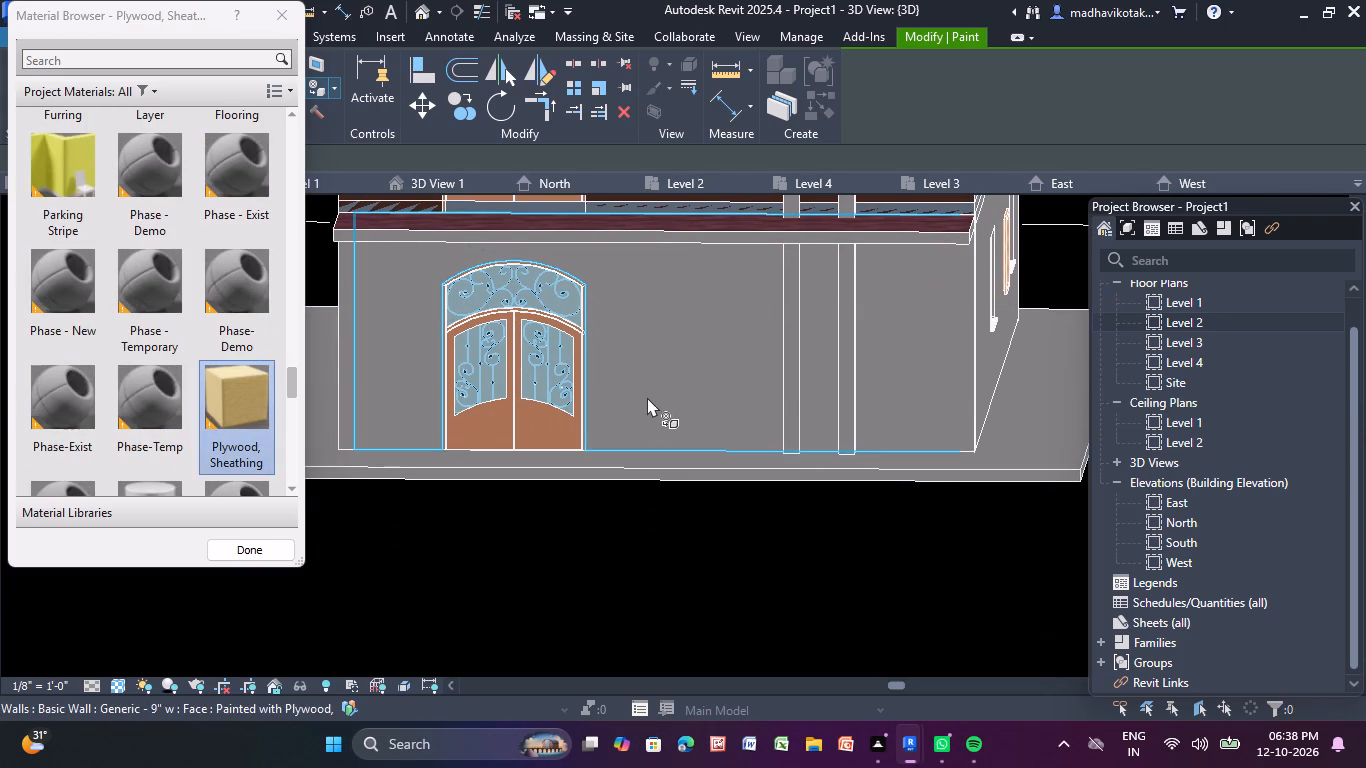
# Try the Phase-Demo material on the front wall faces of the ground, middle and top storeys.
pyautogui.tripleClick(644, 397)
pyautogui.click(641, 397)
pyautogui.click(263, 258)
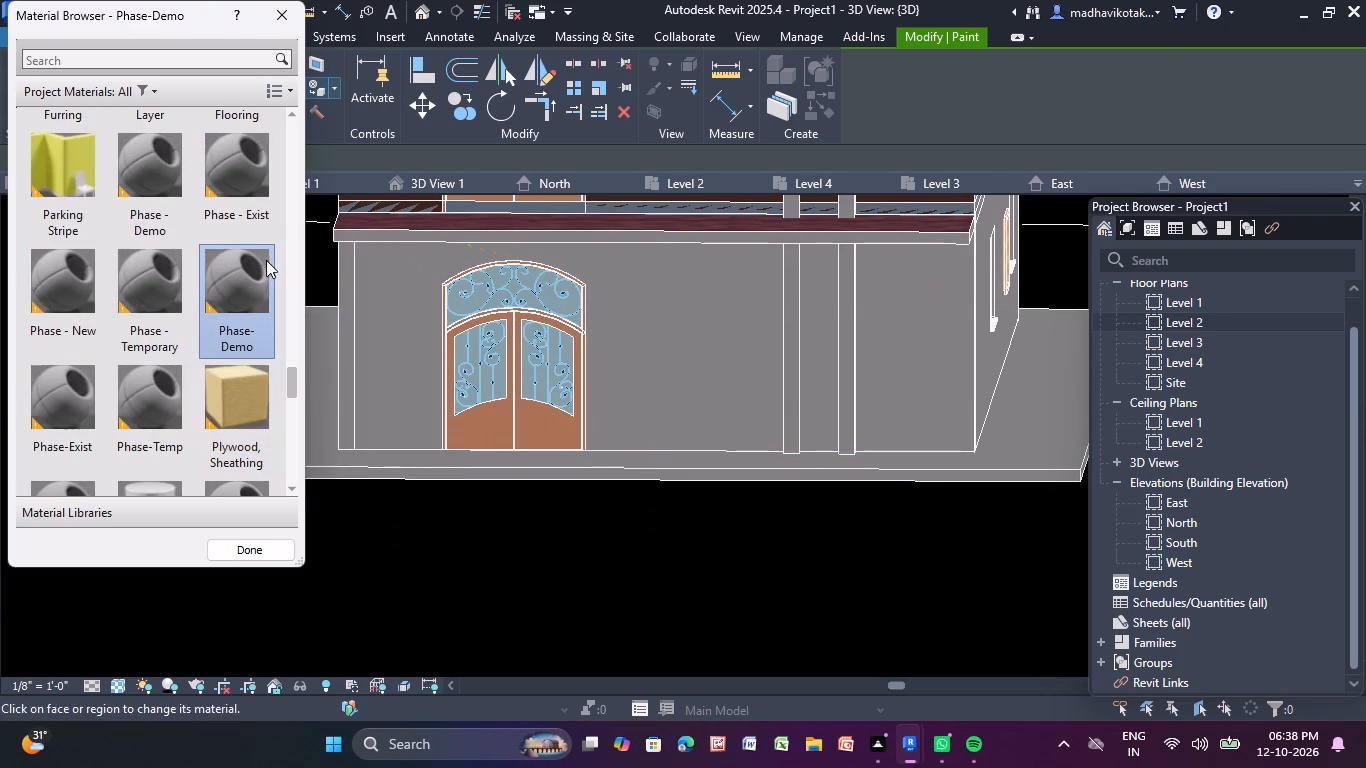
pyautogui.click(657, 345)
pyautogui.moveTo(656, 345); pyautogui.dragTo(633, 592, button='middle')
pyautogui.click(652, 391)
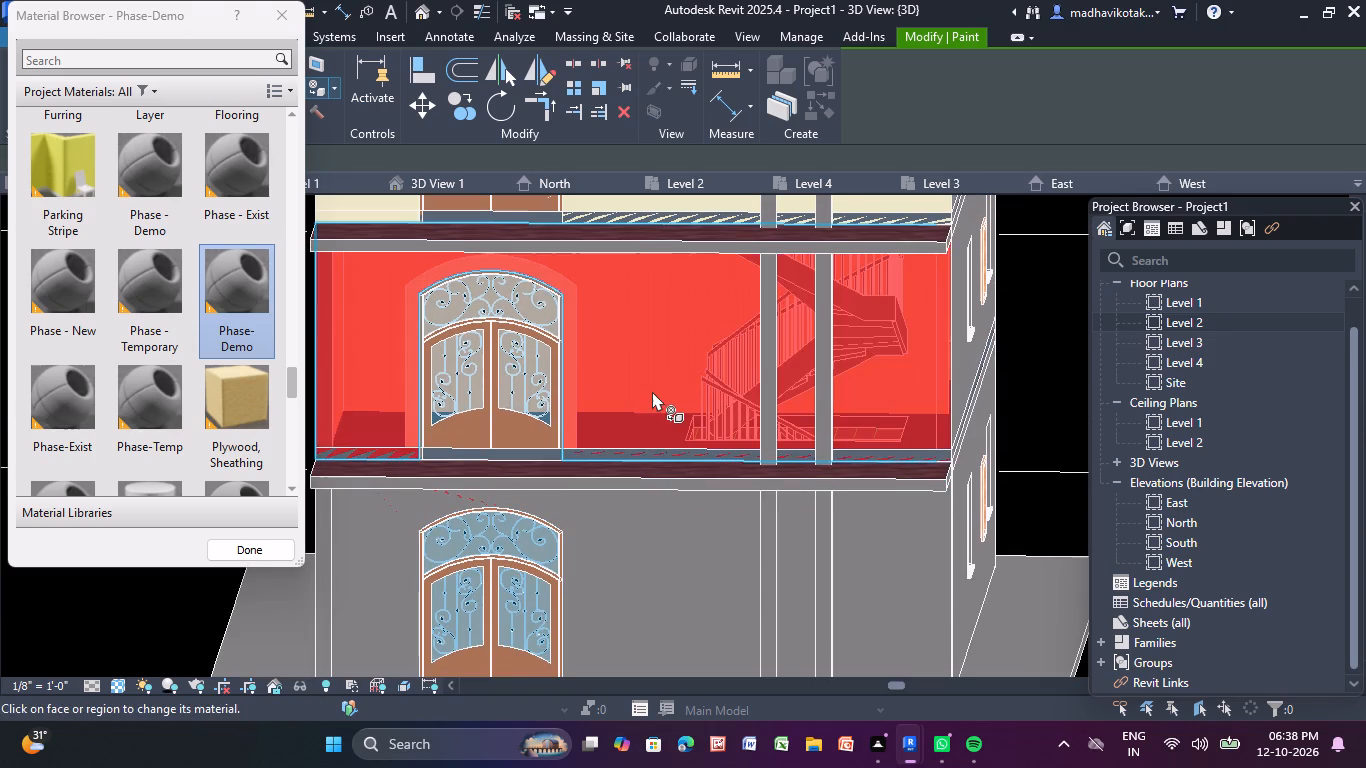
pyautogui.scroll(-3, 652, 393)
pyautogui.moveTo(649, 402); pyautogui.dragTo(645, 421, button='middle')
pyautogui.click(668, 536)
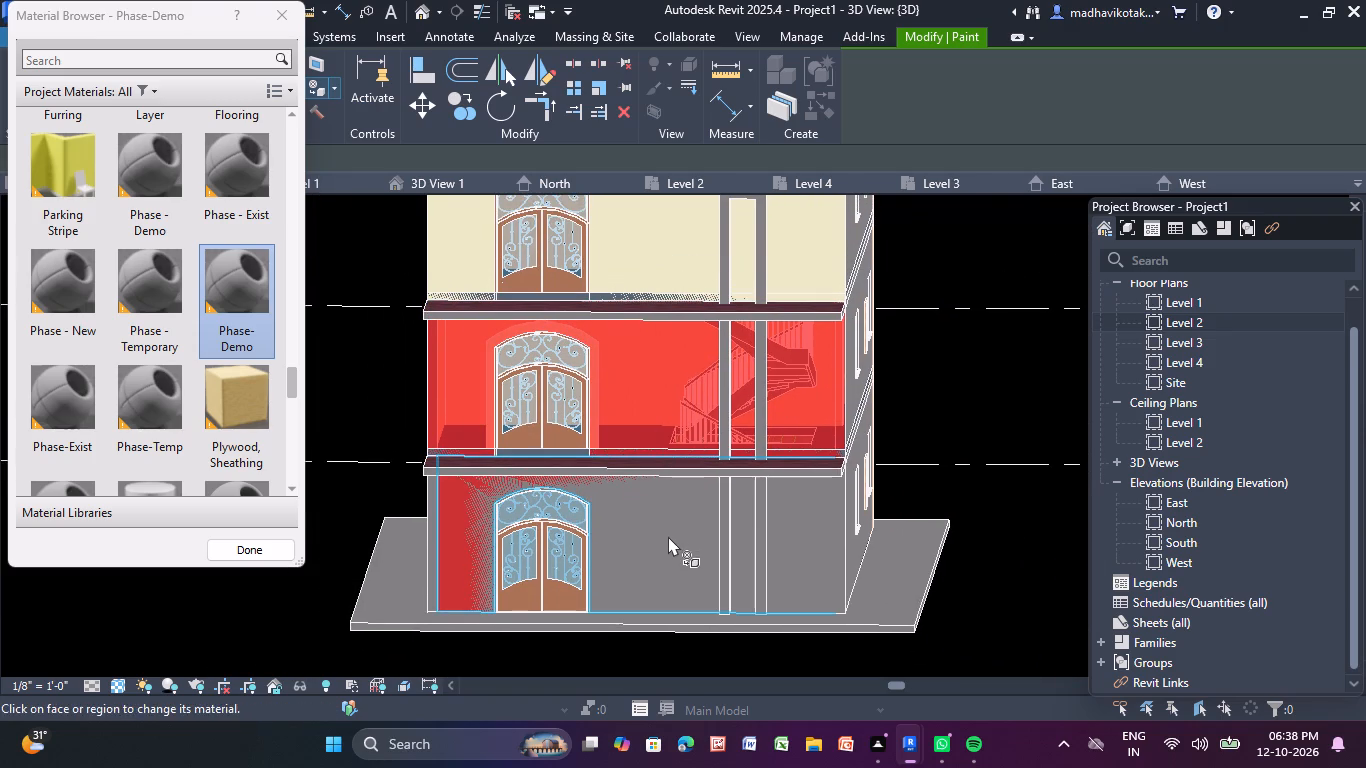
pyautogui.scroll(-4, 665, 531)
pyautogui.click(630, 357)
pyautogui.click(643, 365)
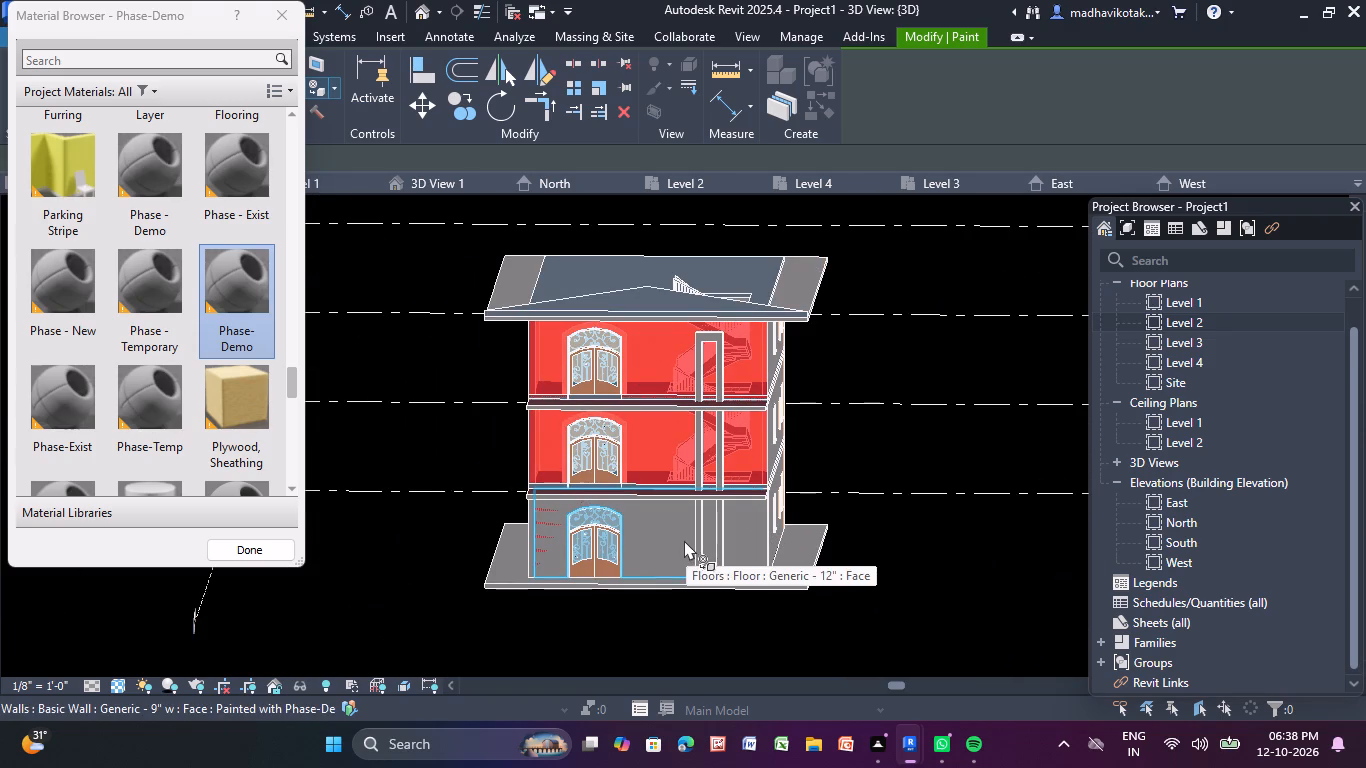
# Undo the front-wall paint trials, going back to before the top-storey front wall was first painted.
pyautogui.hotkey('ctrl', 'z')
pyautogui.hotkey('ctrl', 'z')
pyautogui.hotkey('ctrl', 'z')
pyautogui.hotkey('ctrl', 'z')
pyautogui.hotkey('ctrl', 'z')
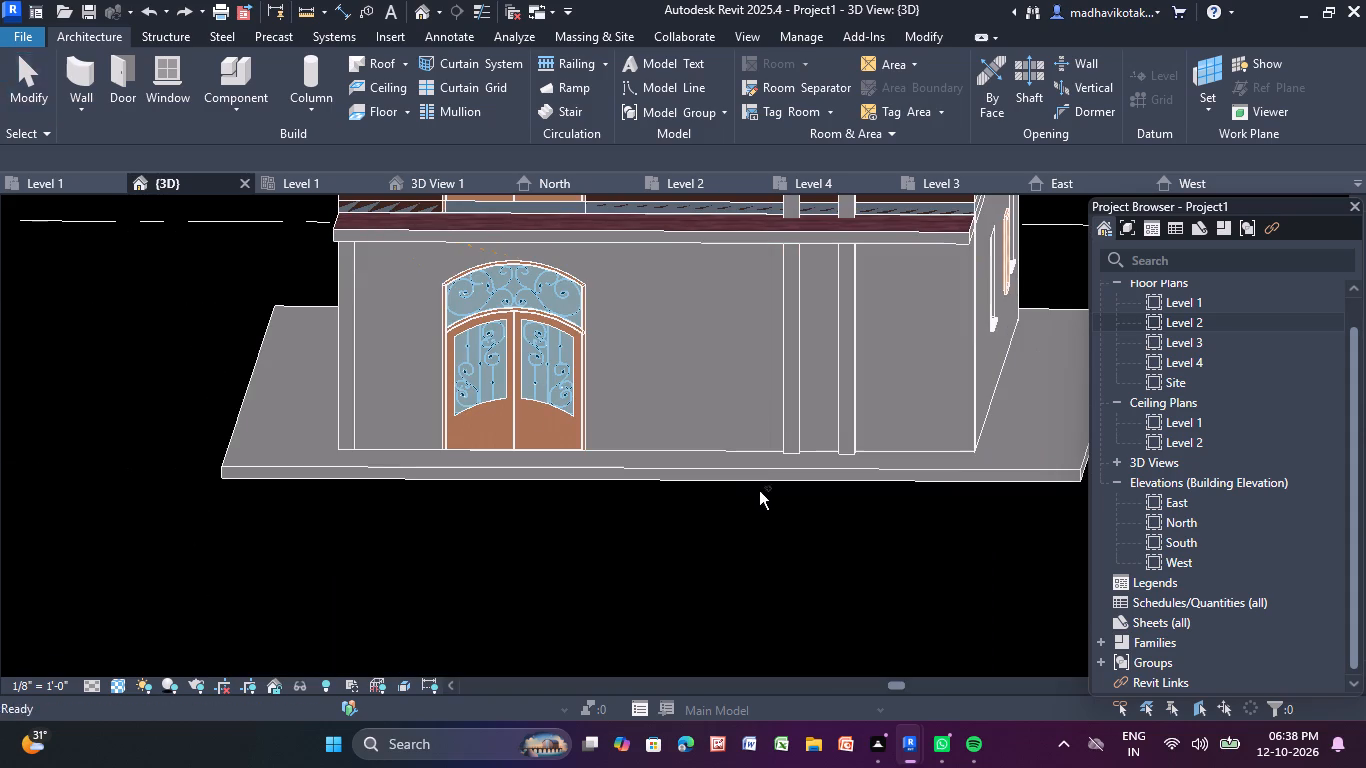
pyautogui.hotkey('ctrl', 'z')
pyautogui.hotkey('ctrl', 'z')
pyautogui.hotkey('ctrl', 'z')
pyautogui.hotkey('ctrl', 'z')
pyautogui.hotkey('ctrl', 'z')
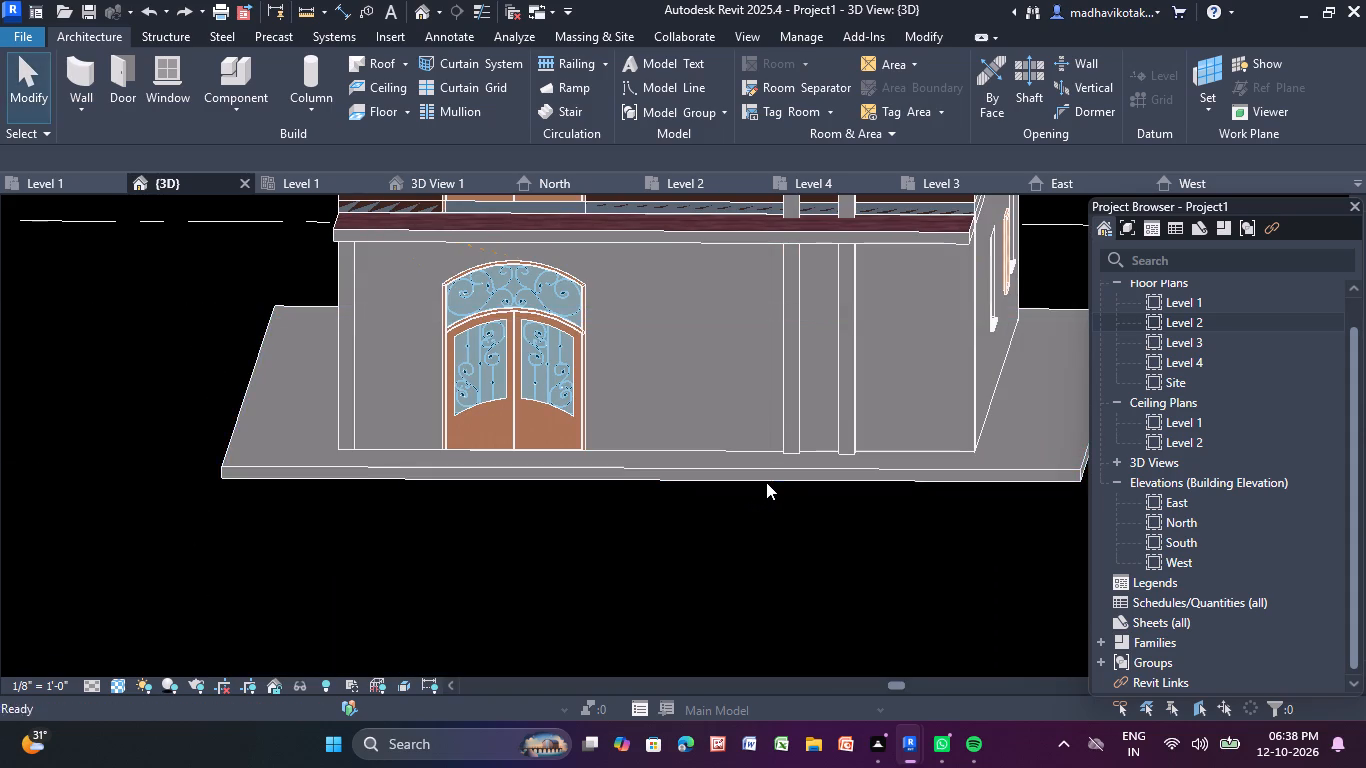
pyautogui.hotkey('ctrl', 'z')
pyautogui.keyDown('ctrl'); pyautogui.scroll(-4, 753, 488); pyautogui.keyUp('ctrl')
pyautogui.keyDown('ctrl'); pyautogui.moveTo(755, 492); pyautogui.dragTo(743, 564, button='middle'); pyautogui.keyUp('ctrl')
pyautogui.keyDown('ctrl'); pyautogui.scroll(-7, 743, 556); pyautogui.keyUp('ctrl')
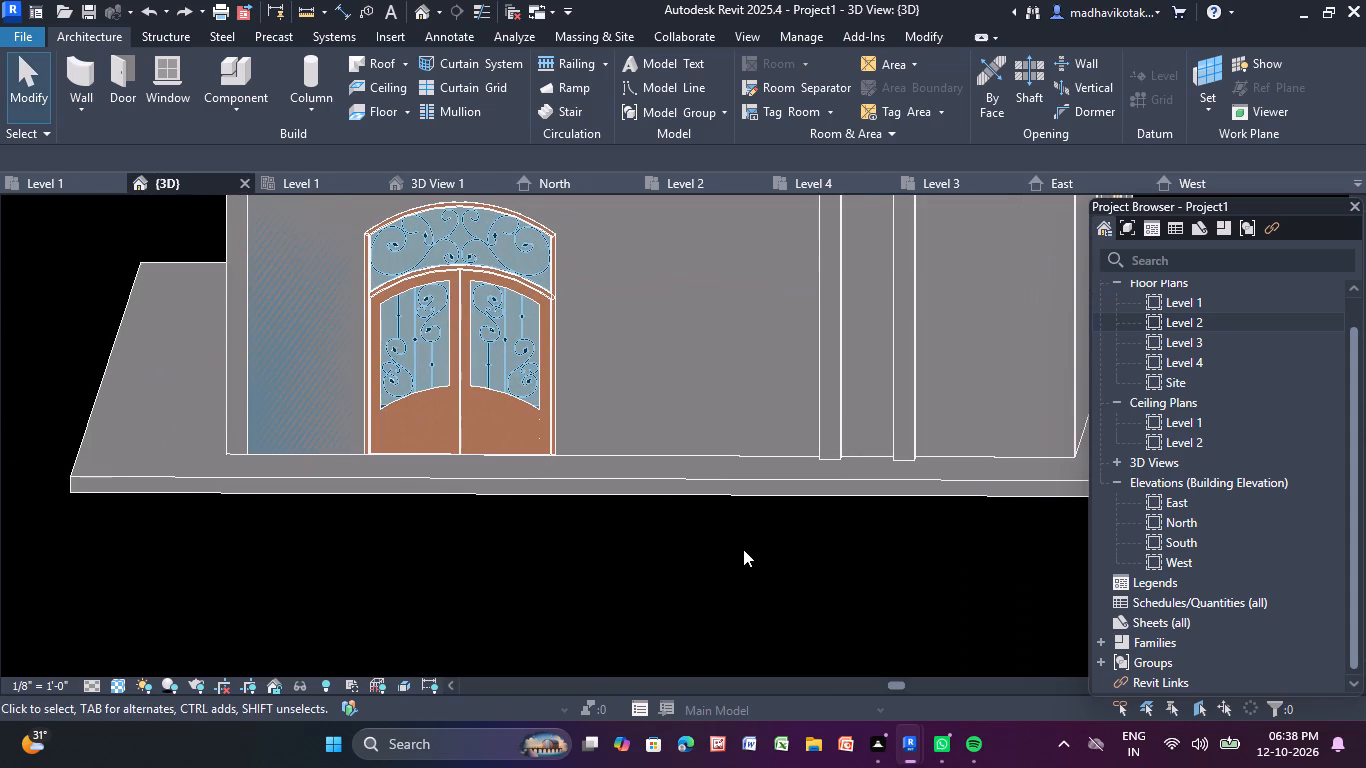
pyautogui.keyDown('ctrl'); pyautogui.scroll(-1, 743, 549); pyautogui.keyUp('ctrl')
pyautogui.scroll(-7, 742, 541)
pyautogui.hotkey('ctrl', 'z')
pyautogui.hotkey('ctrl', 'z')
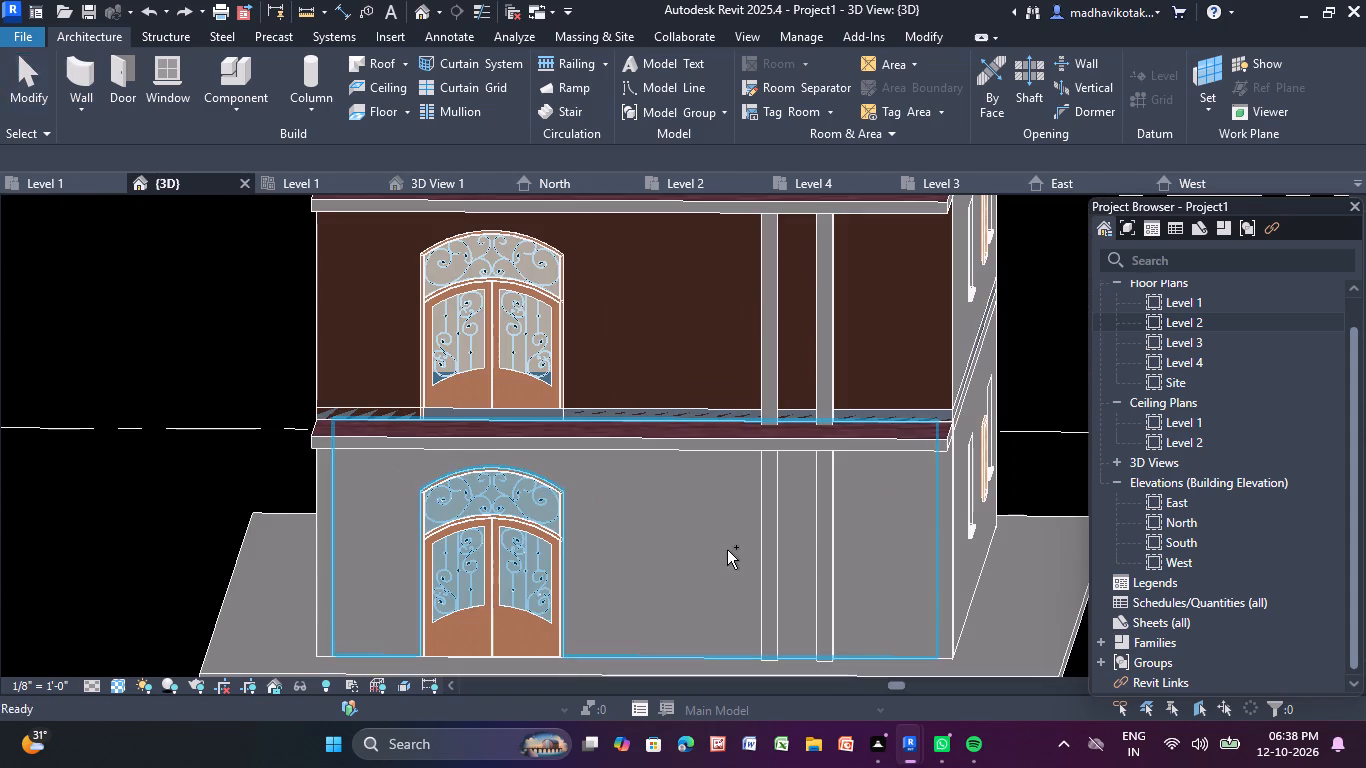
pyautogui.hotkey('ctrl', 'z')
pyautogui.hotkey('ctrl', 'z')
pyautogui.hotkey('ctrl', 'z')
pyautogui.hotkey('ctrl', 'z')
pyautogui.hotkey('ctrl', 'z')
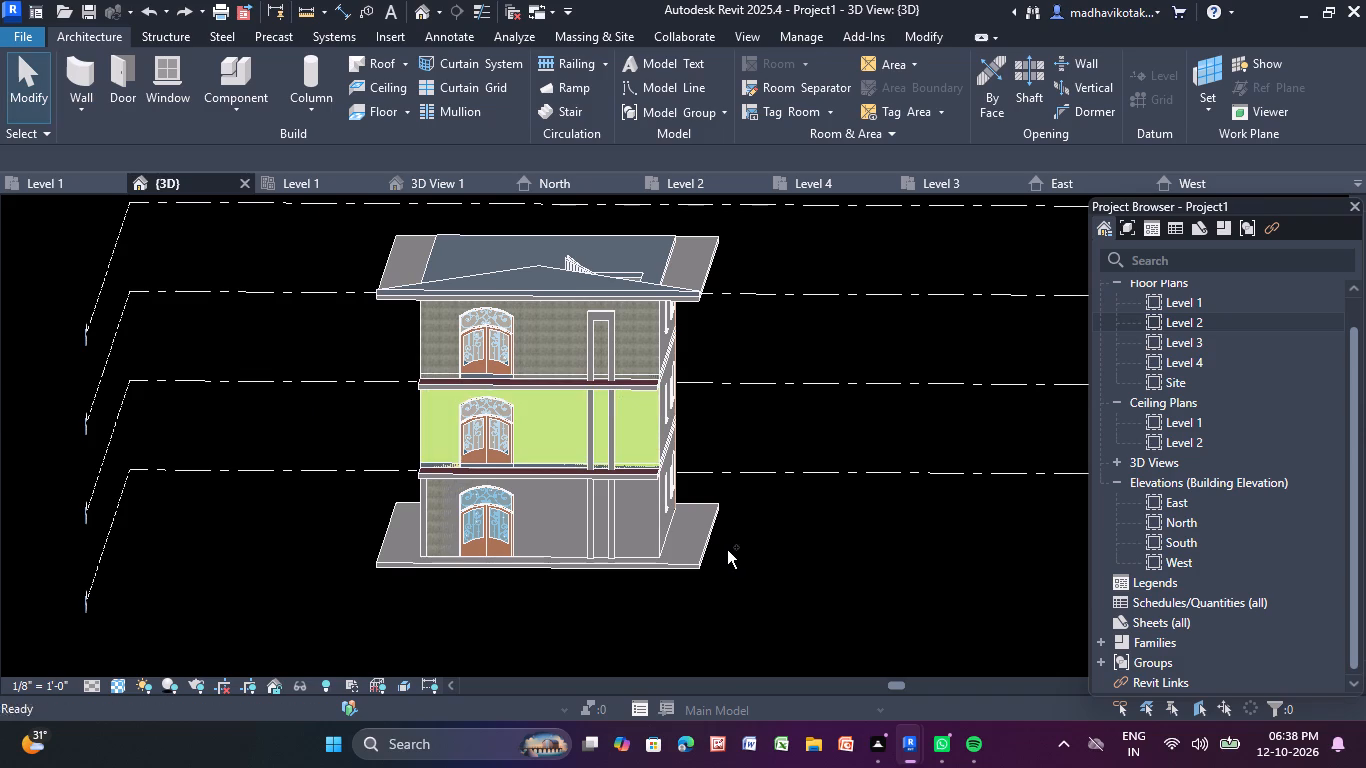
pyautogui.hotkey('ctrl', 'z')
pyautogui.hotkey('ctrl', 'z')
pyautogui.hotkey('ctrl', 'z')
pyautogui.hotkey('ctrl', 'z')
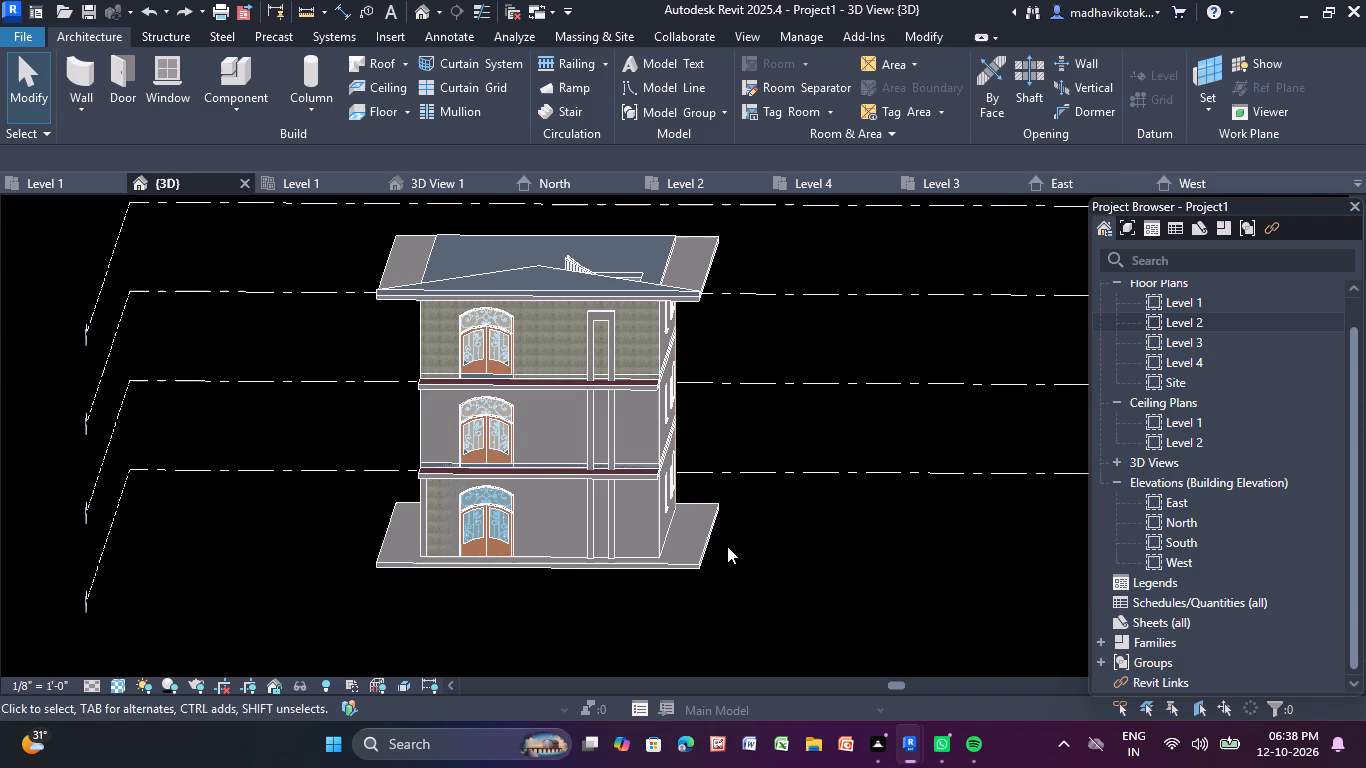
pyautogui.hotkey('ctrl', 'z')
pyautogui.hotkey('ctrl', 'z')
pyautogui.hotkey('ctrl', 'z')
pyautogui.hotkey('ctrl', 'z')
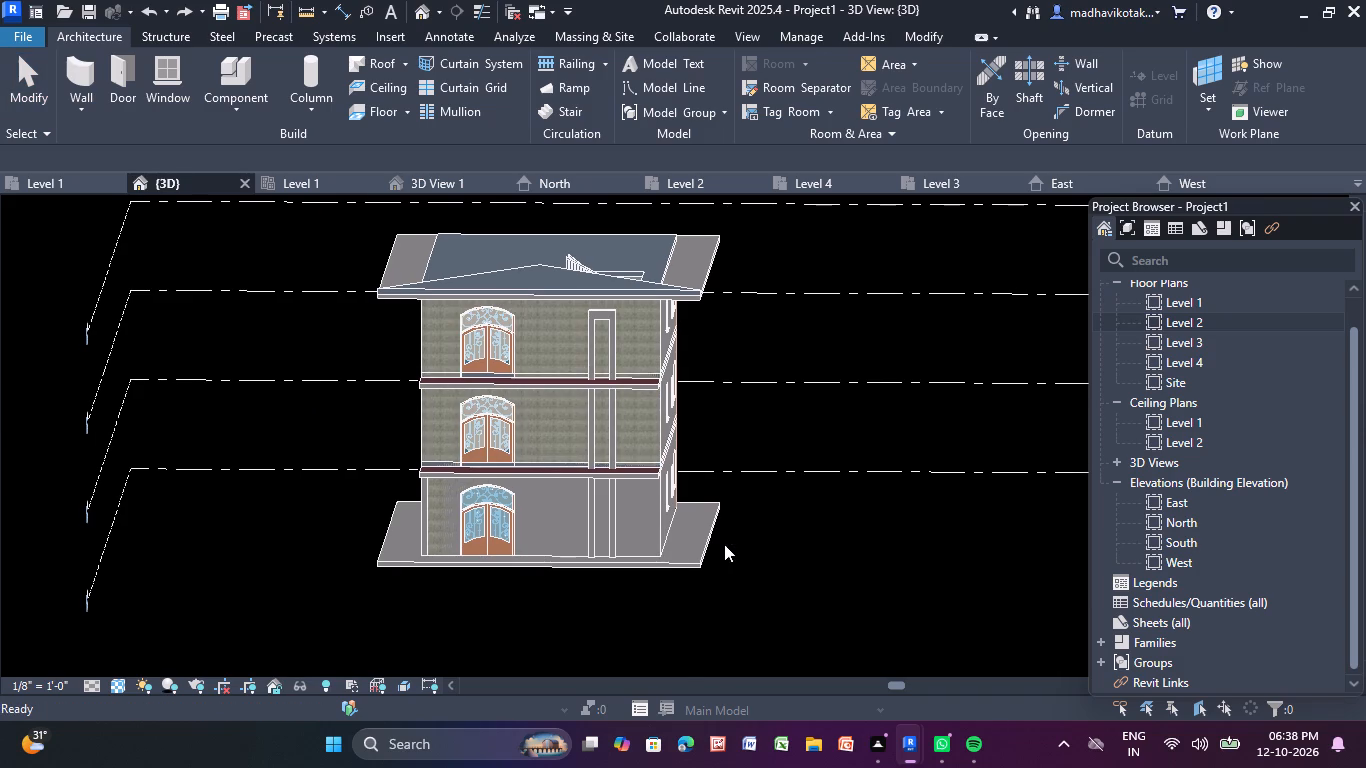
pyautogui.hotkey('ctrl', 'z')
# Paint the top-storey front wall face with Concrete, Lightweight.
pyautogui.scroll(-1, 771, 516)
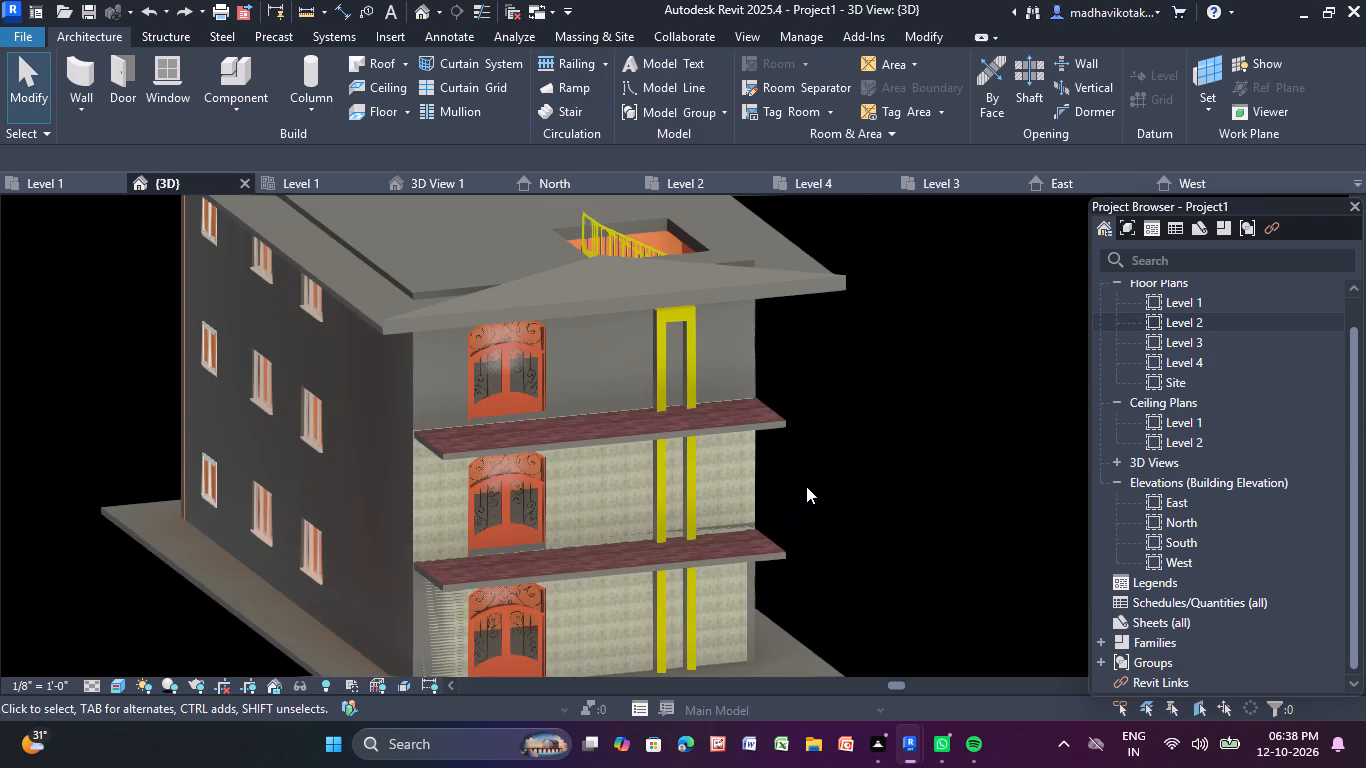
pyautogui.moveTo(806, 486); pyautogui.dragTo(802, 344, button='middle')
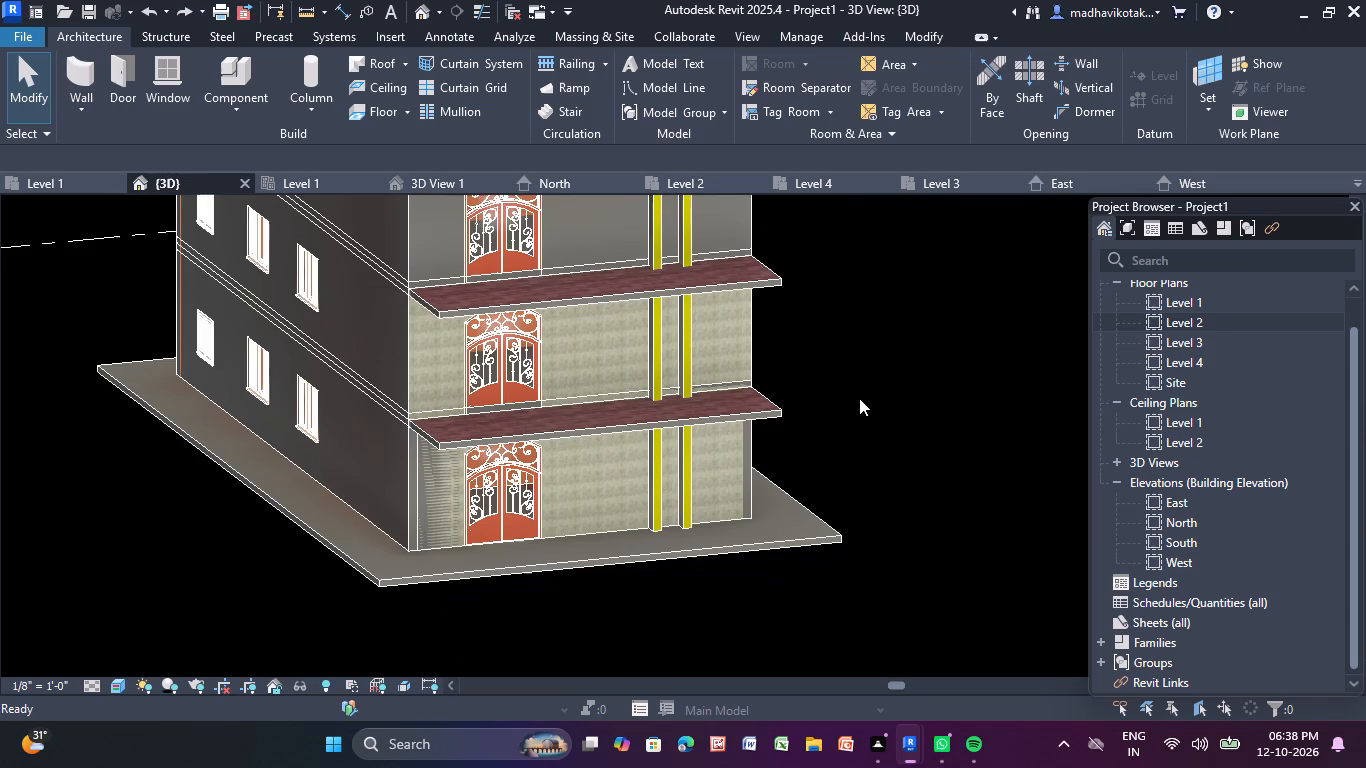
pyautogui.keyDown('shift'); pyautogui.moveTo(856, 403); pyautogui.dragTo(791, 431, button='middle'); pyautogui.keyUp('shift')
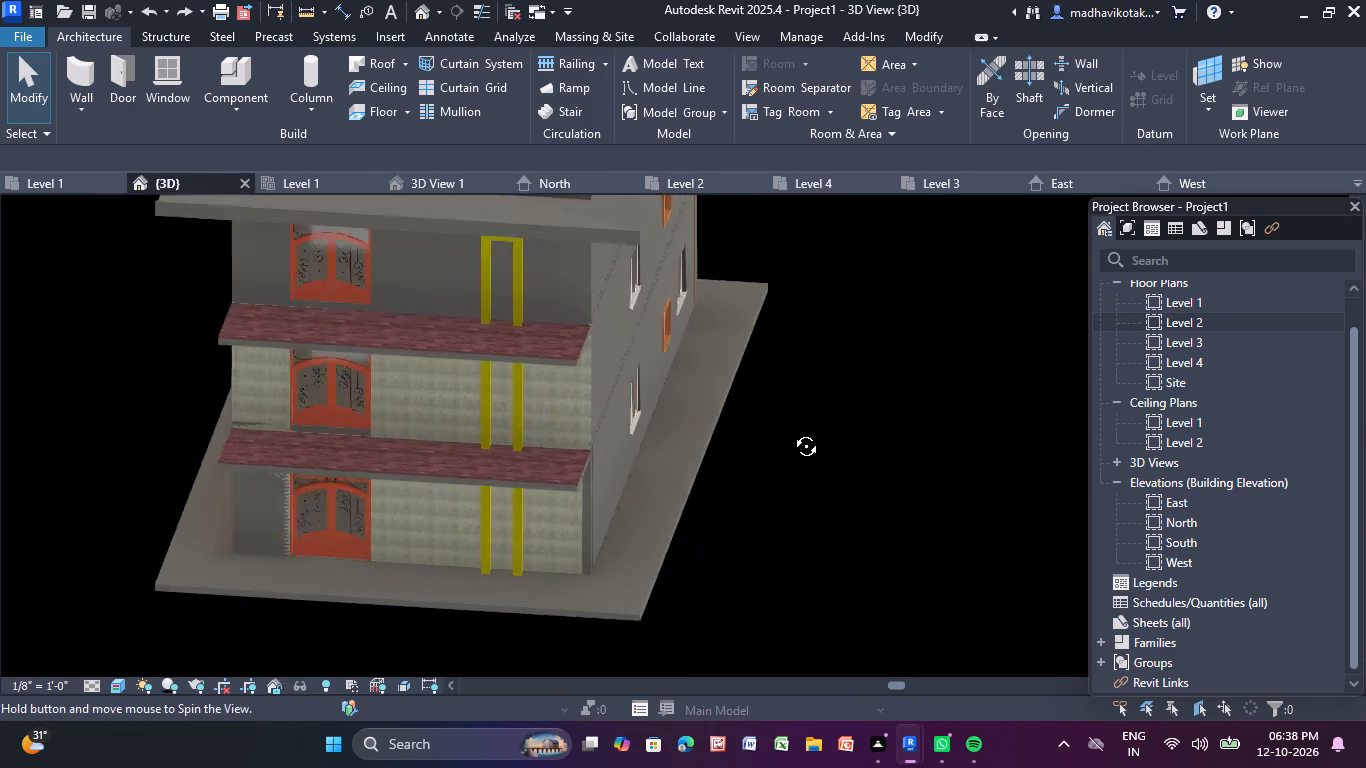
pyautogui.keyDown('shift'); pyautogui.moveTo(791, 431); pyautogui.dragTo(835, 402, button='middle'); pyautogui.keyUp('shift')
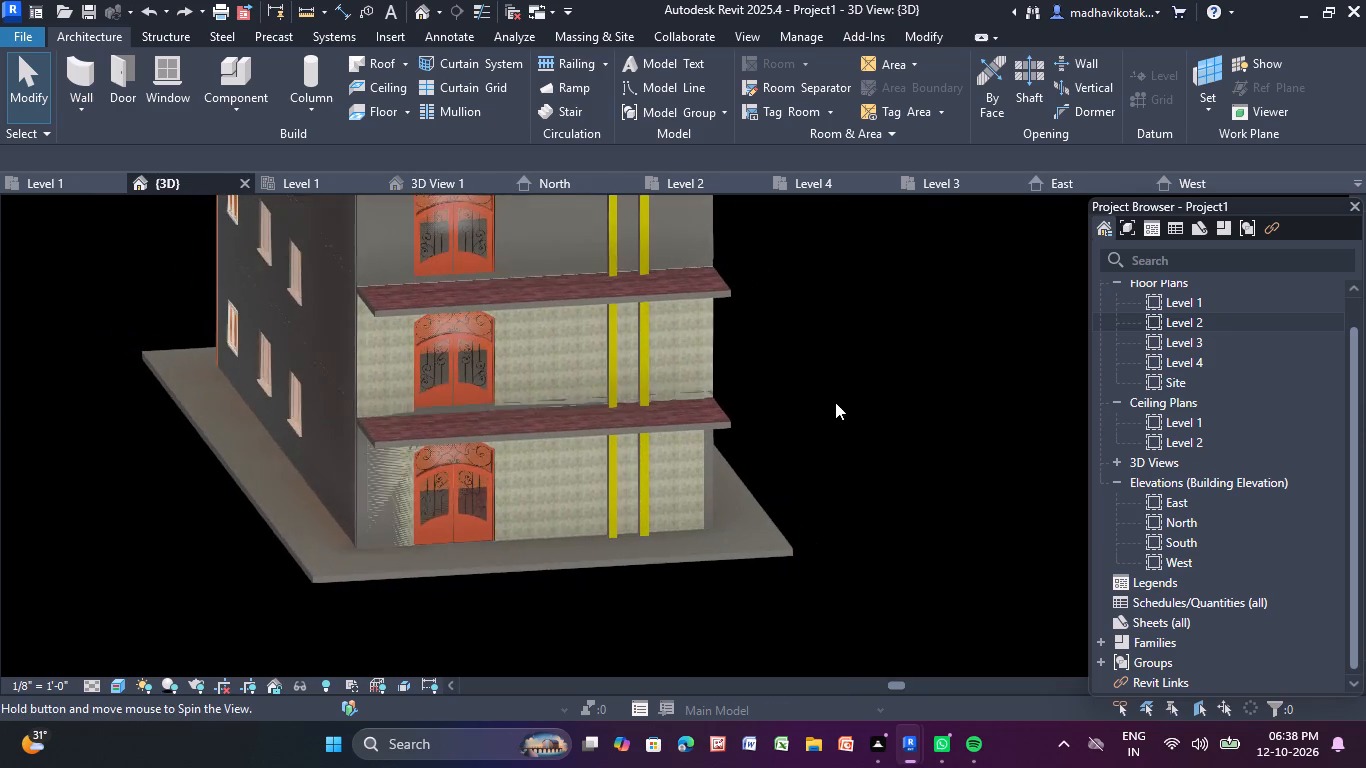
pyautogui.keyDown('shift'); pyautogui.moveTo(835, 402); pyautogui.dragTo(835, 403, button='middle'); pyautogui.keyUp('shift')
pyautogui.click(583, 360)
pyautogui.moveTo(797, 317); pyautogui.dragTo(854, 465, button='middle')
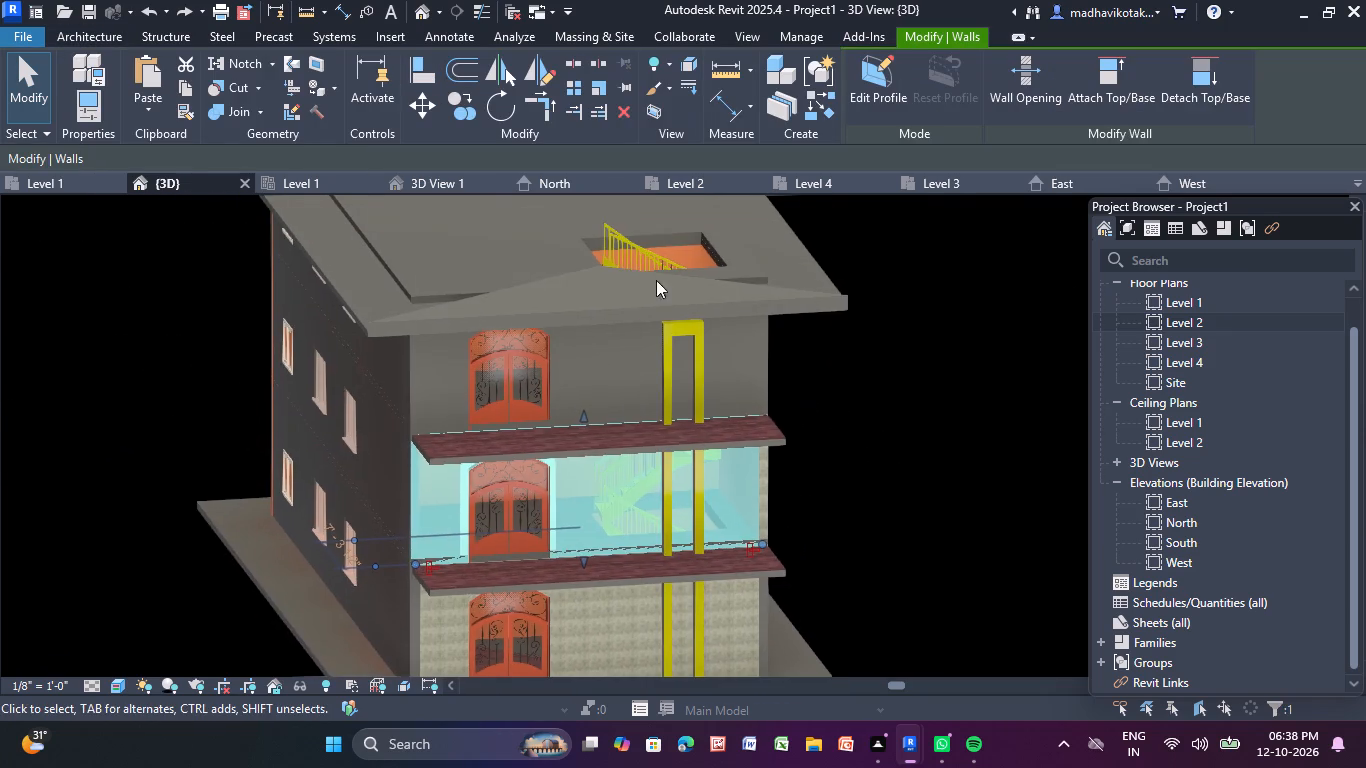
pyautogui.click(323, 95)
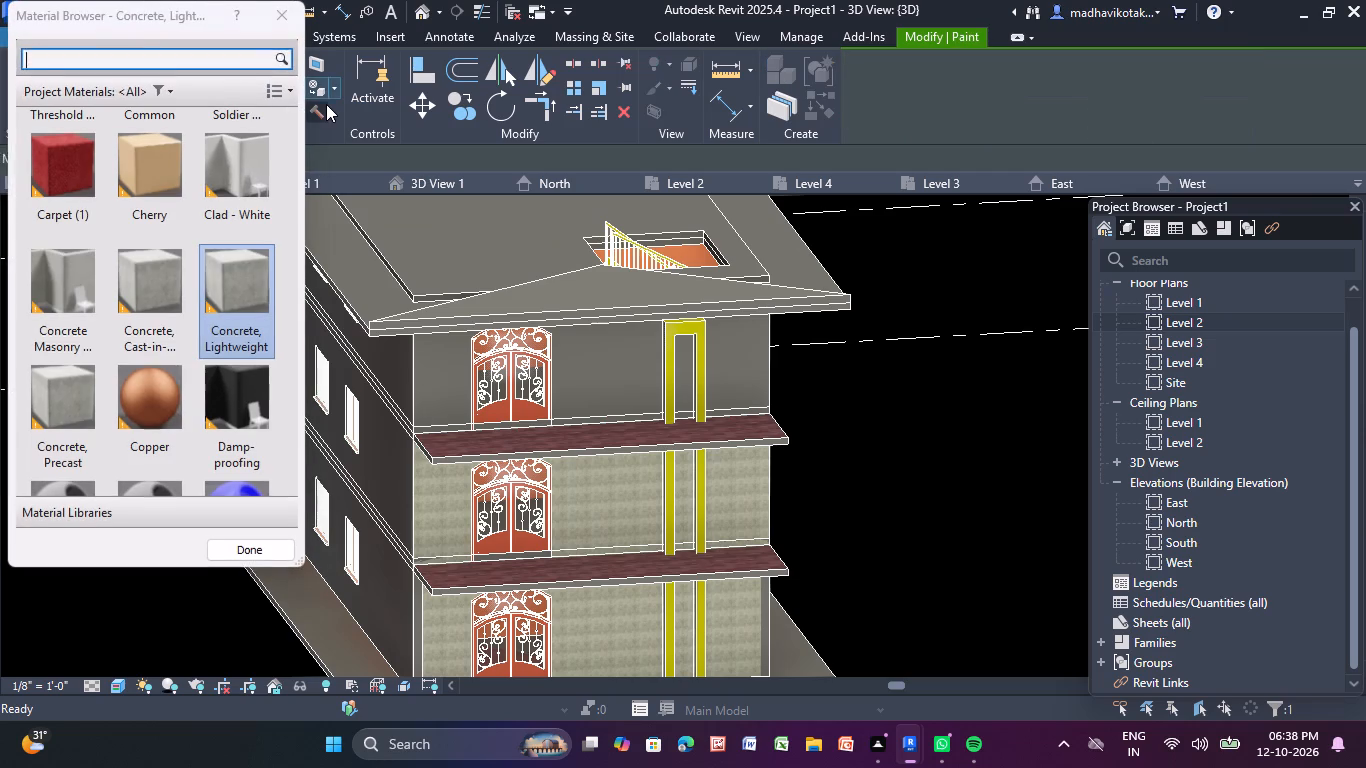
pyautogui.click(608, 357)
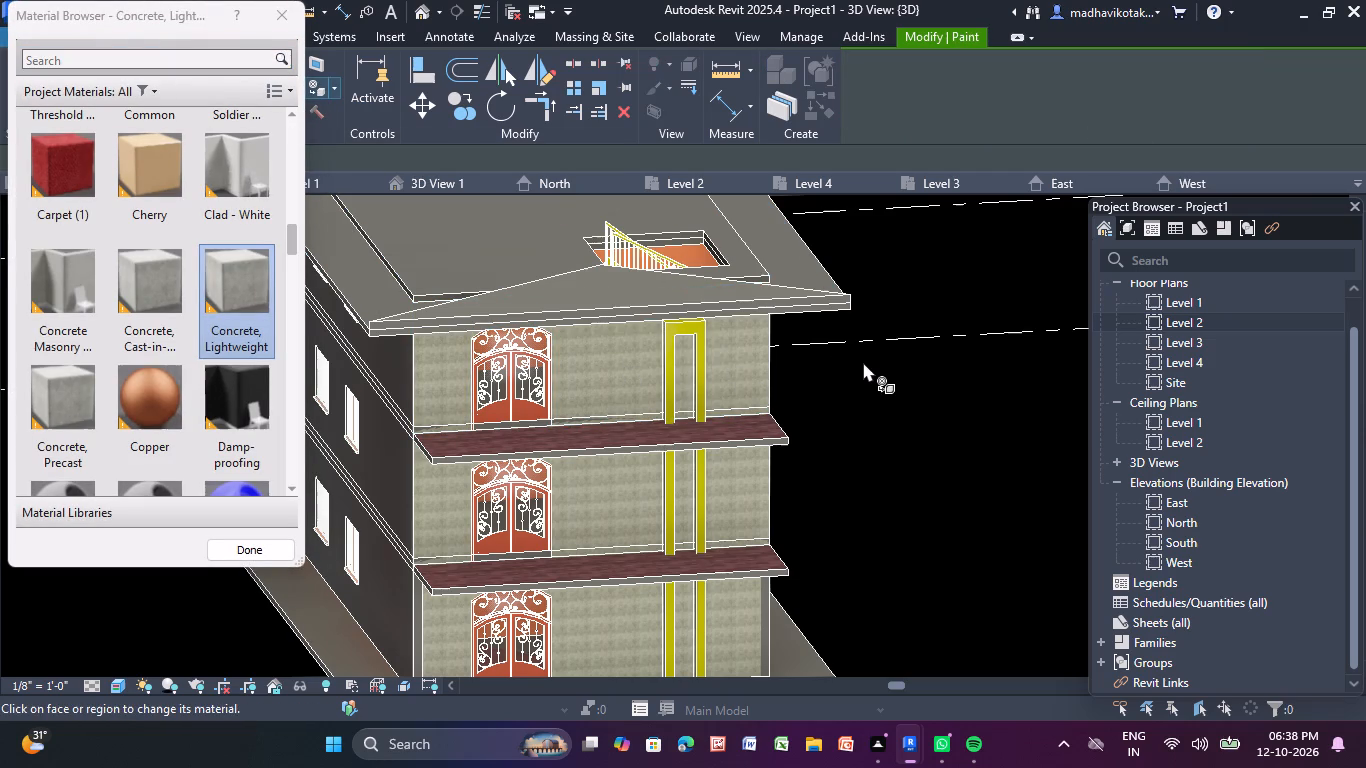
pyautogui.press('Escape')
# Set the 3D view's visual style to Consistent Colors.
pyautogui.rightClick(155, 523)
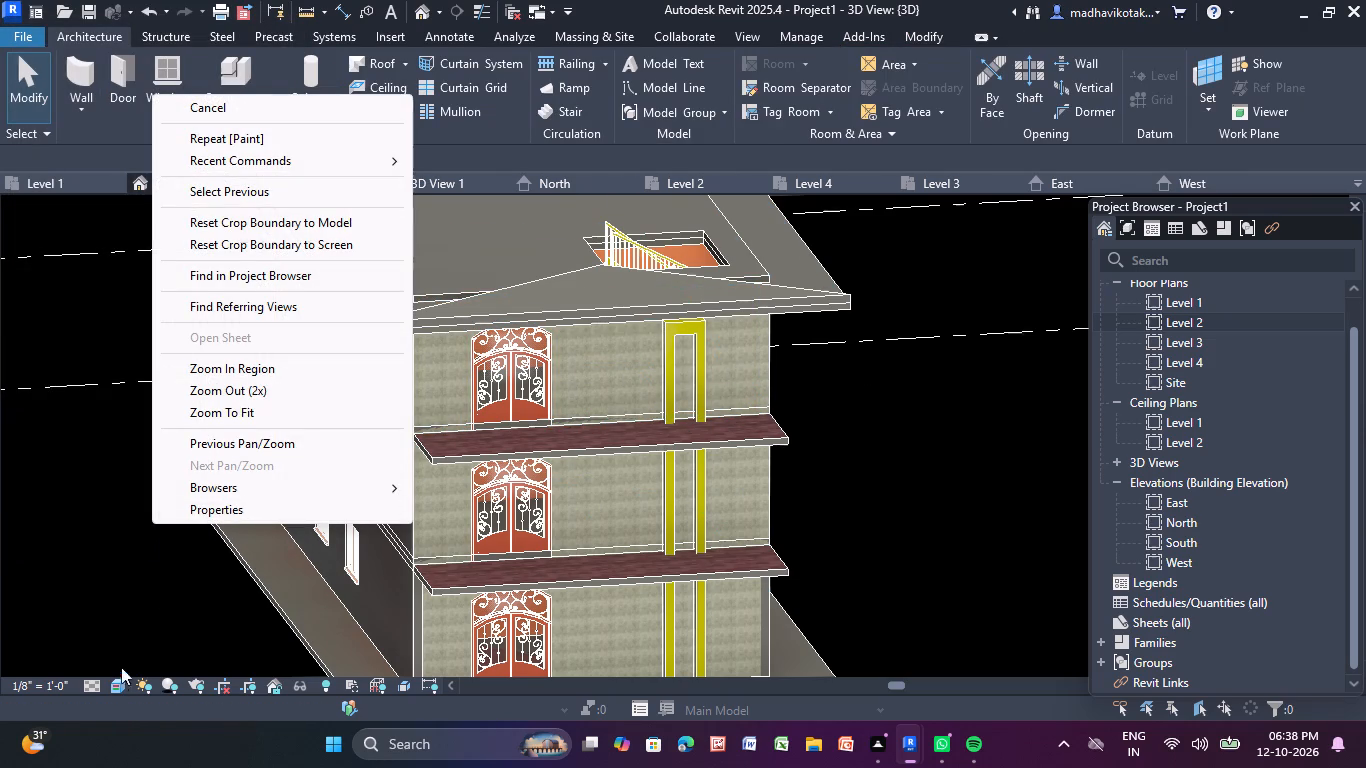
pyautogui.click(106, 692)
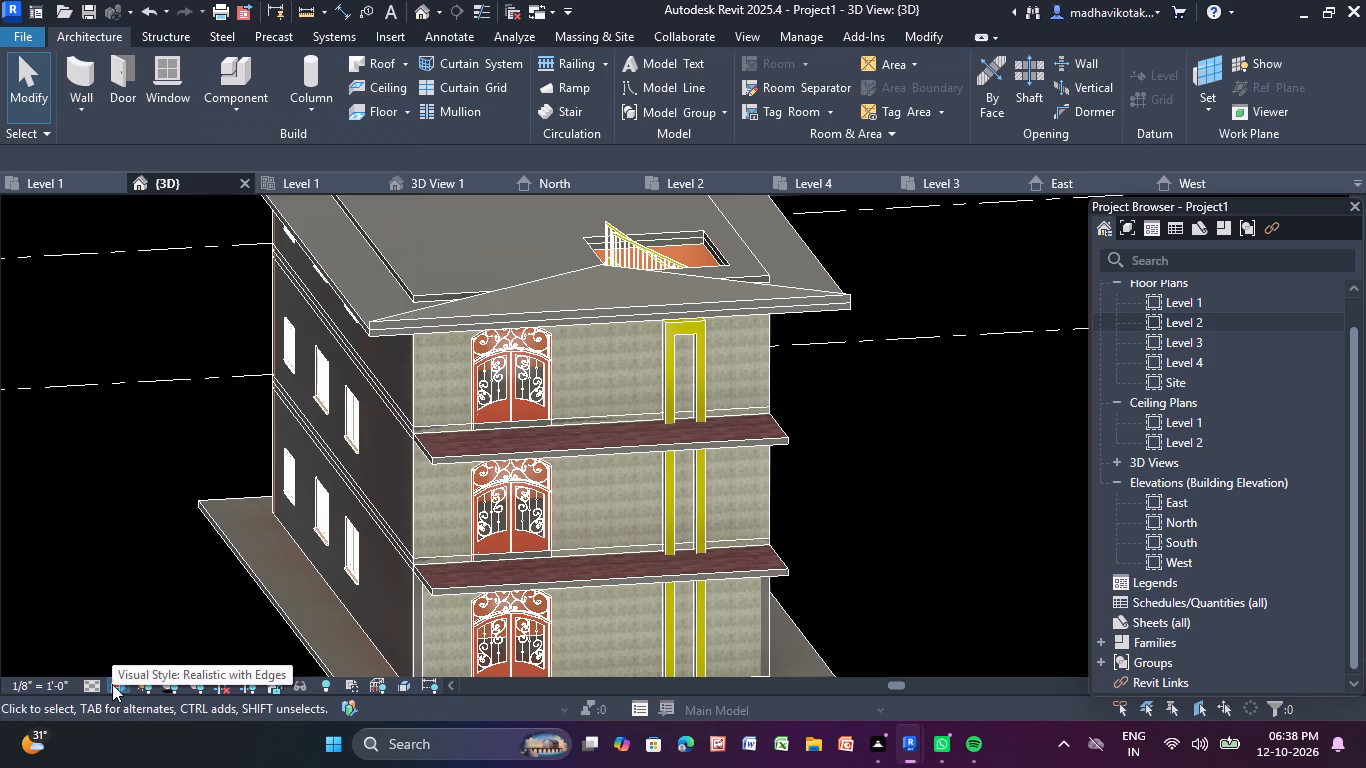
pyautogui.click(112, 684)
pyautogui.click(177, 615)
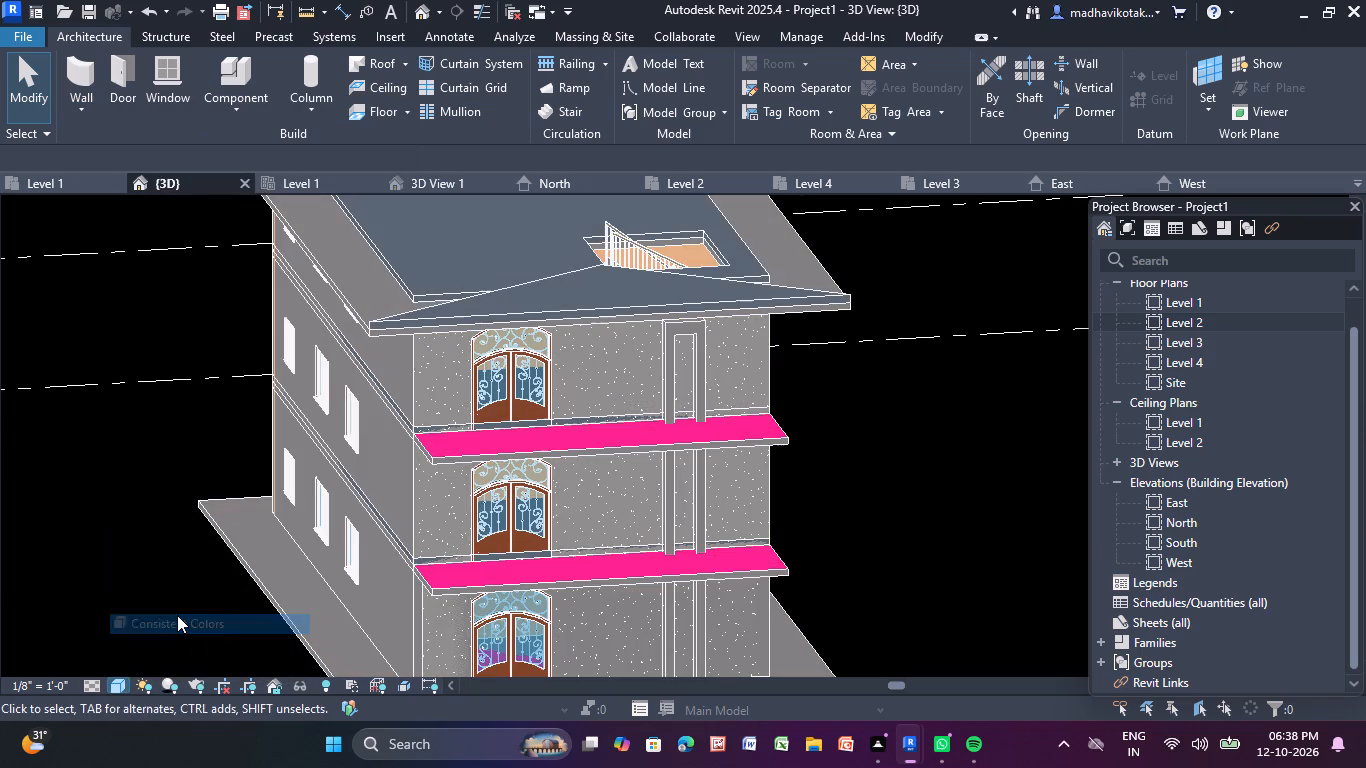
pyautogui.click(177, 615)
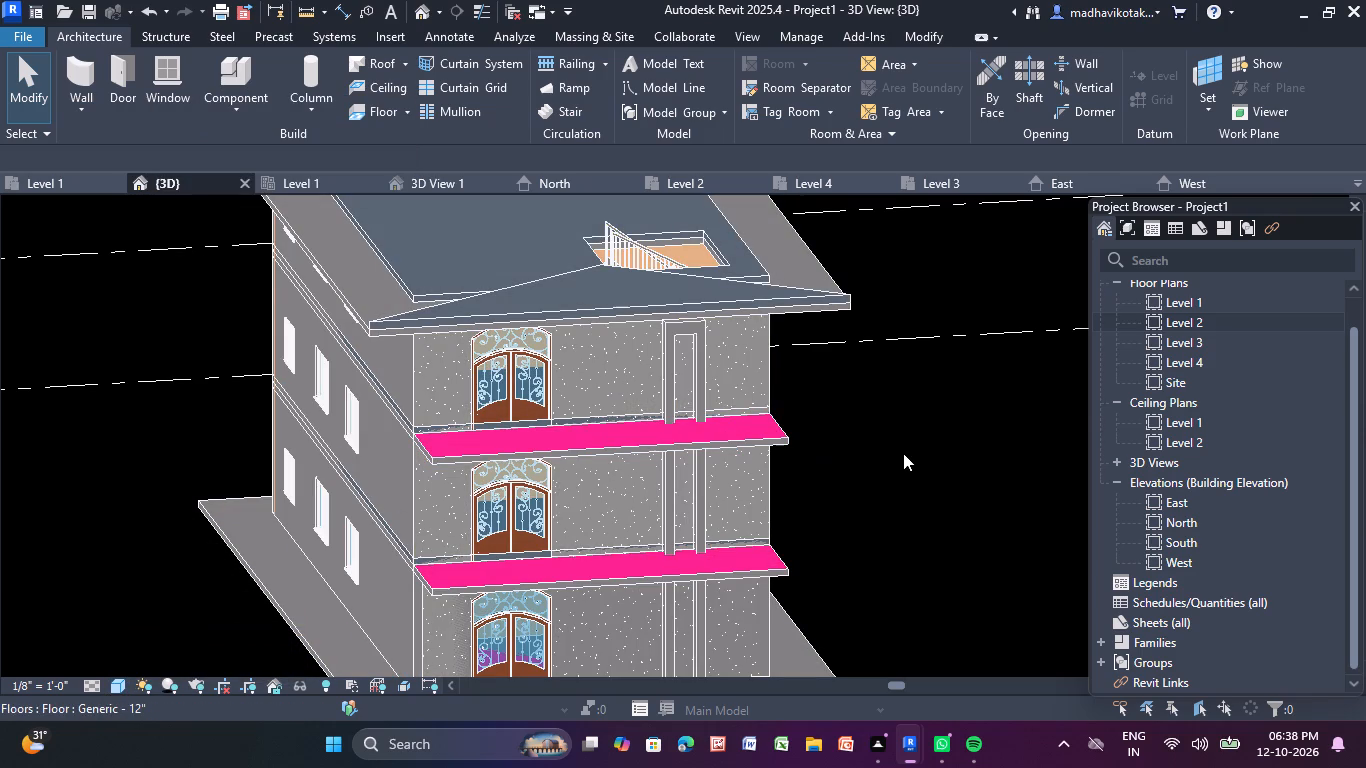
# Show the Properties palette for the 3D view.
pyautogui.rightClick(880, 433)
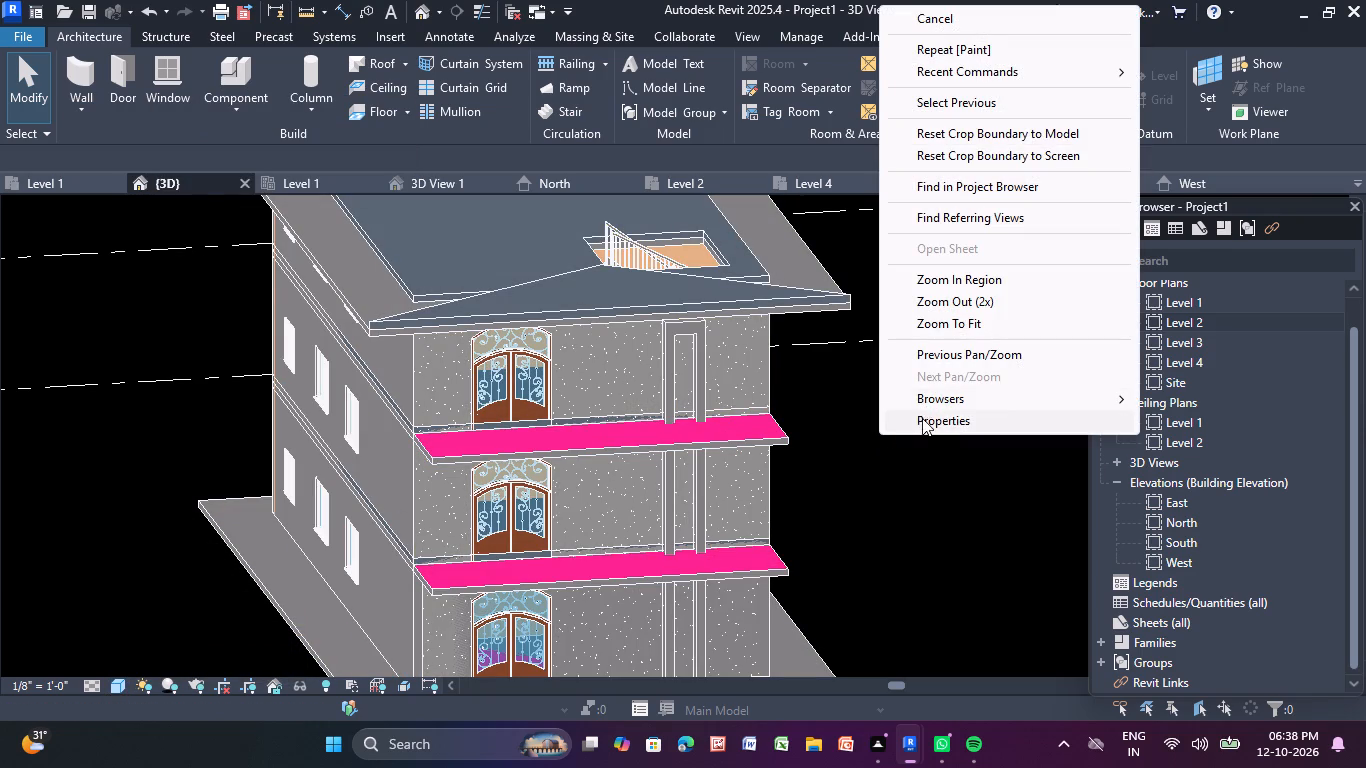
pyautogui.click(916, 424)
# Examine the building's painted front facade, balcony slabs and side walls from several angles.
pyautogui.keyDown('shift'); pyautogui.moveTo(892, 453); pyautogui.dragTo(918, 416, button='middle'); pyautogui.keyUp('shift')
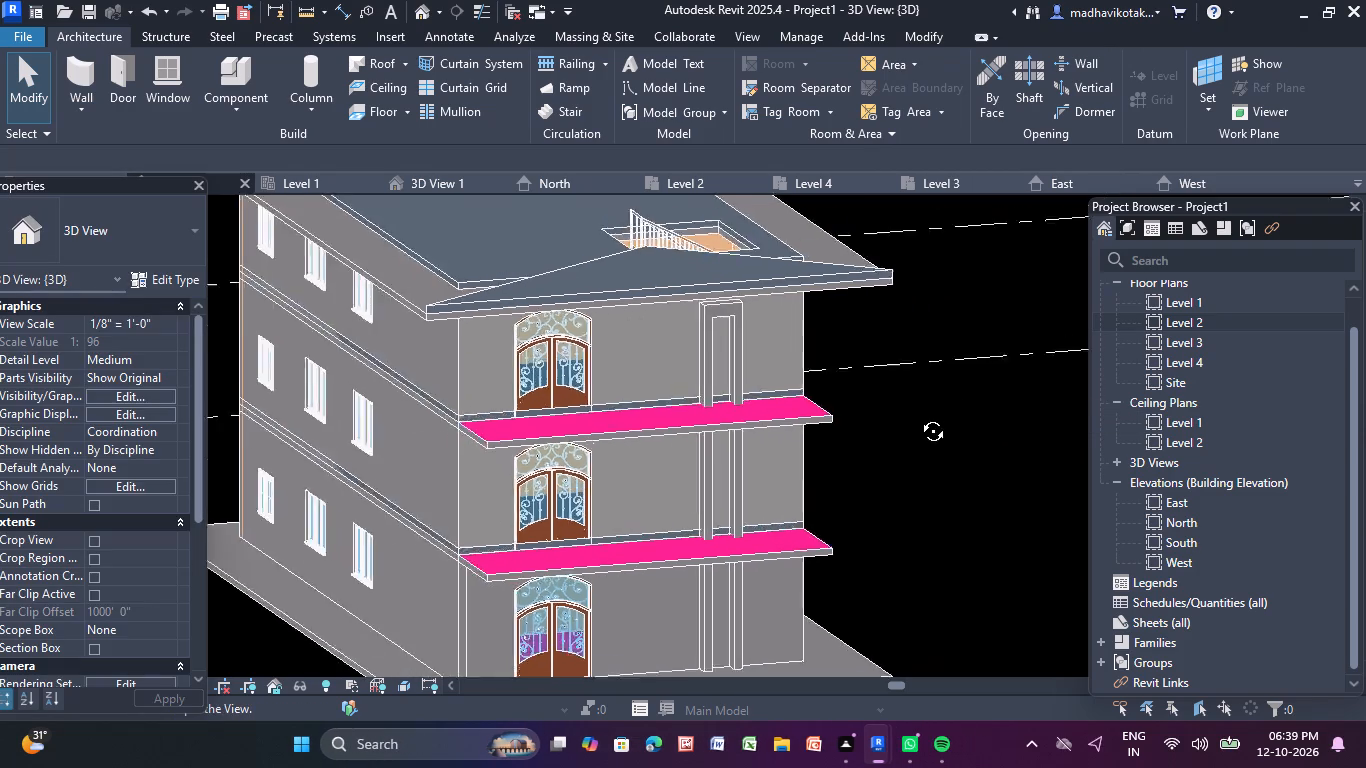
pyautogui.keyDown('shift'); pyautogui.moveTo(918, 416); pyautogui.dragTo(829, 387, button='middle'); pyautogui.keyUp('shift')
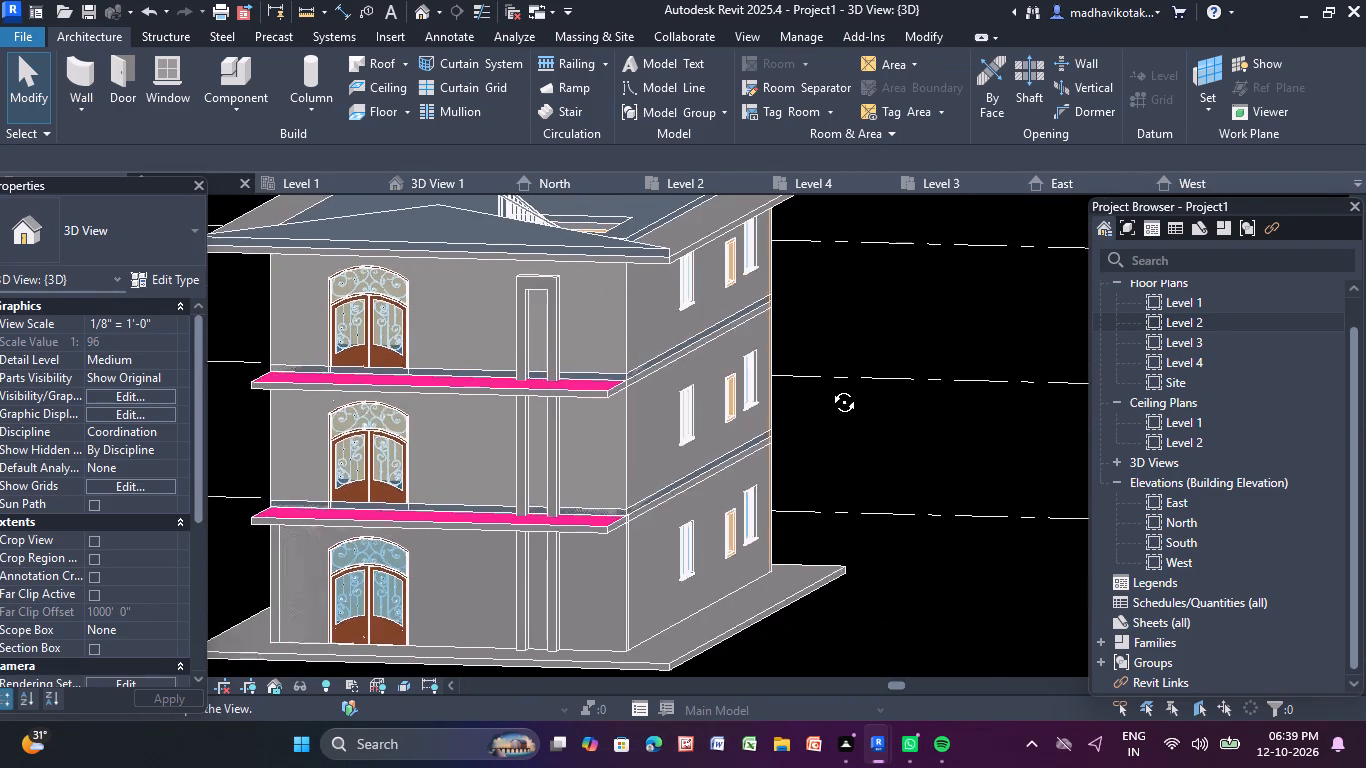
pyautogui.keyDown('shift'); pyautogui.moveTo(829, 387); pyautogui.dragTo(903, 378, button='middle'); pyautogui.keyUp('shift')
pyautogui.scroll(-1, 897, 409)
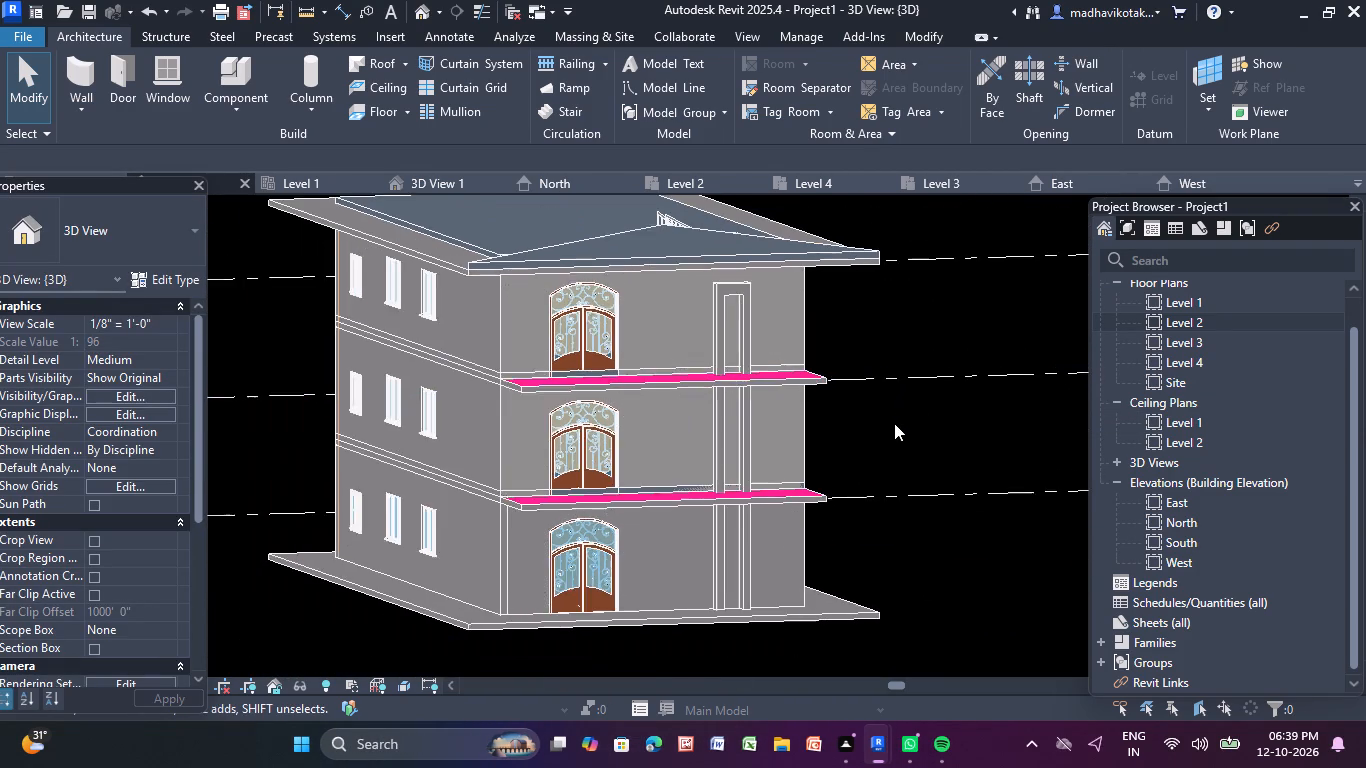
pyautogui.scroll(-1, 894, 423)
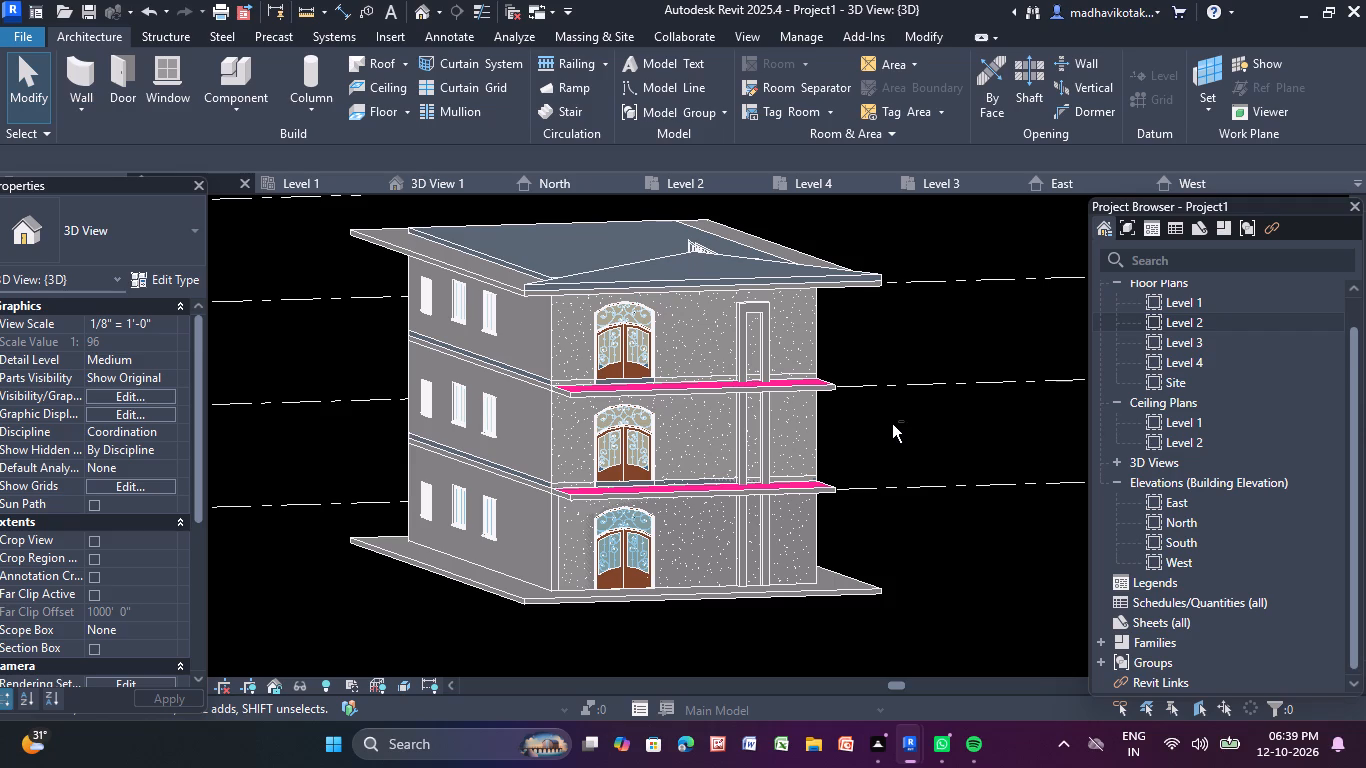
pyautogui.keyDown('shift'); pyautogui.moveTo(890, 424); pyautogui.dragTo(833, 431, button='middle'); pyautogui.keyUp('shift')
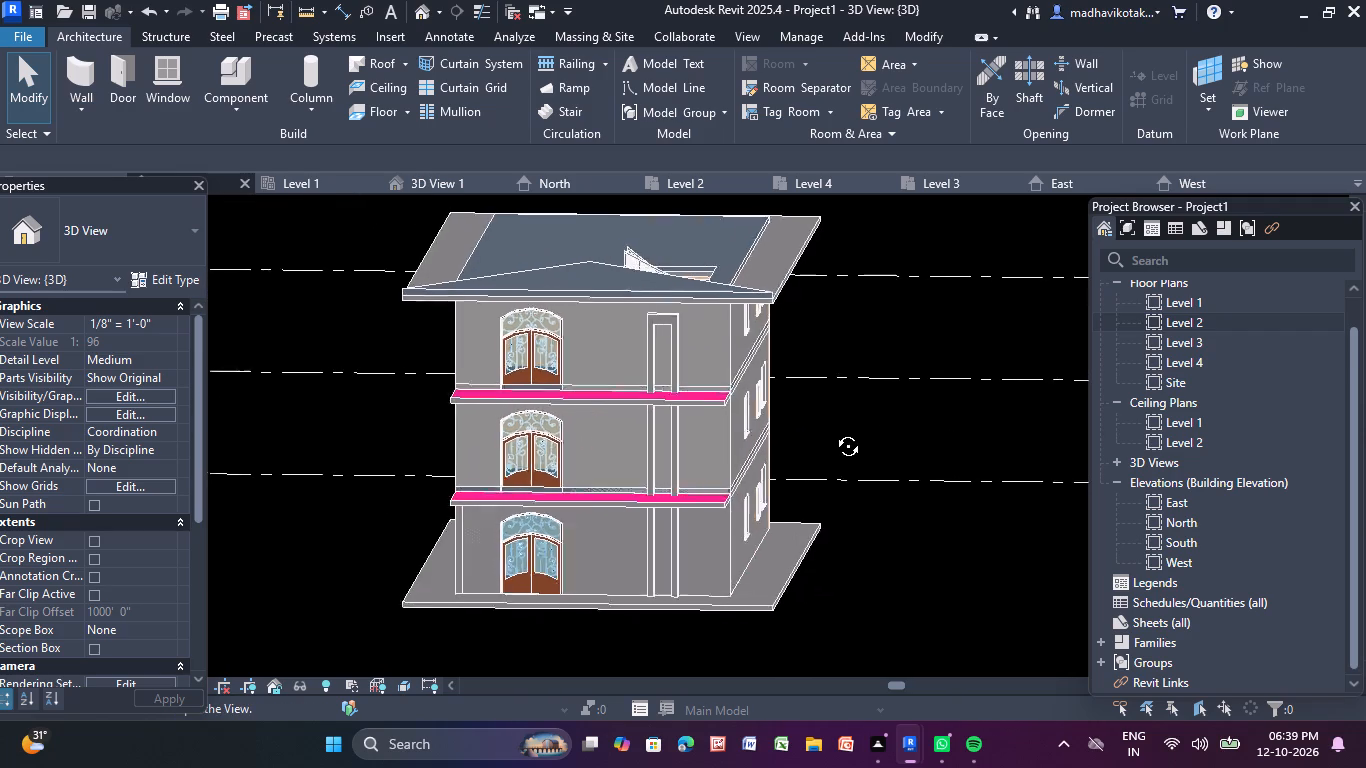
pyautogui.keyDown('shift'); pyautogui.moveTo(833, 431); pyautogui.dragTo(1026, 430, button='middle'); pyautogui.keyUp('shift')
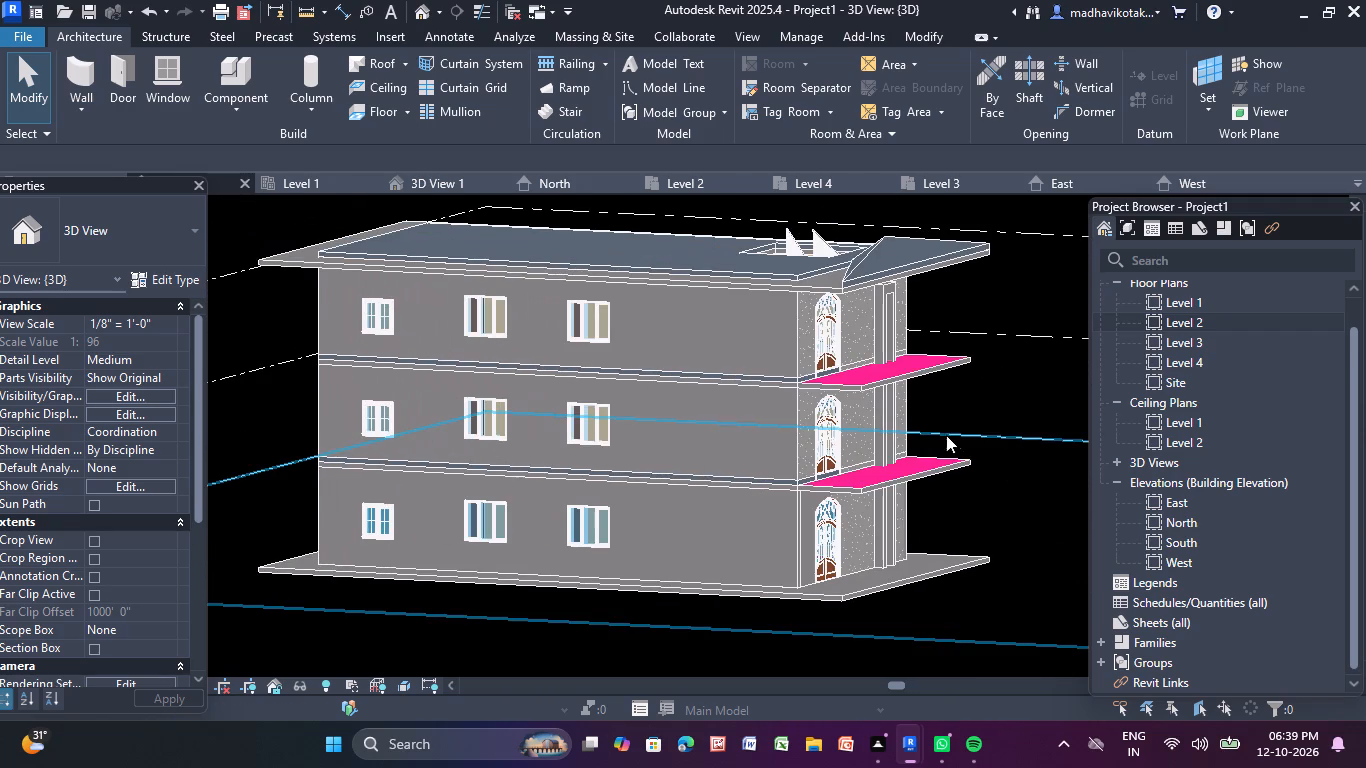
pyautogui.moveTo(948, 433); pyautogui.dragTo(771, 501, button='middle')
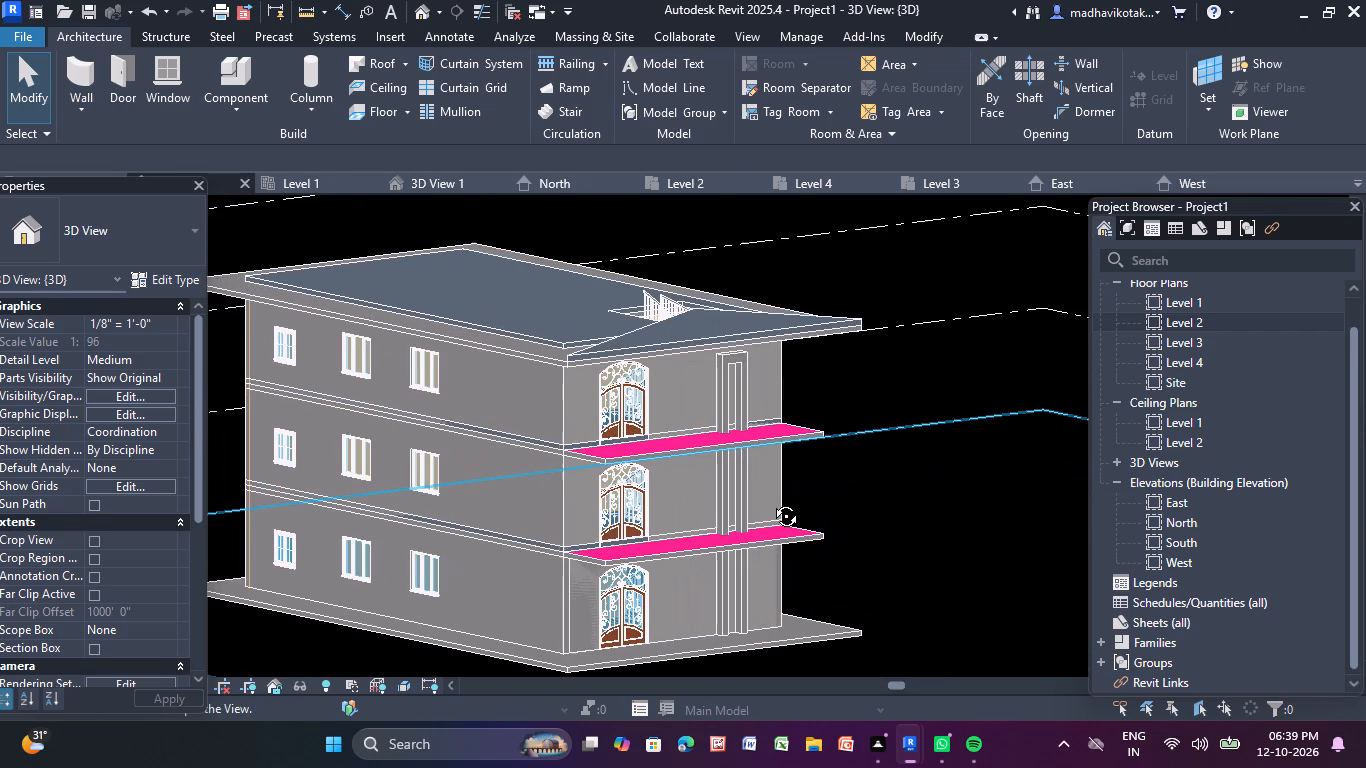
pyautogui.moveTo(771, 501); pyautogui.dragTo(709, 510, button='middle')
# Paint the front face of the tall generic-model frame on the facade with Cherry.
pyautogui.scroll(3, 642, 483)
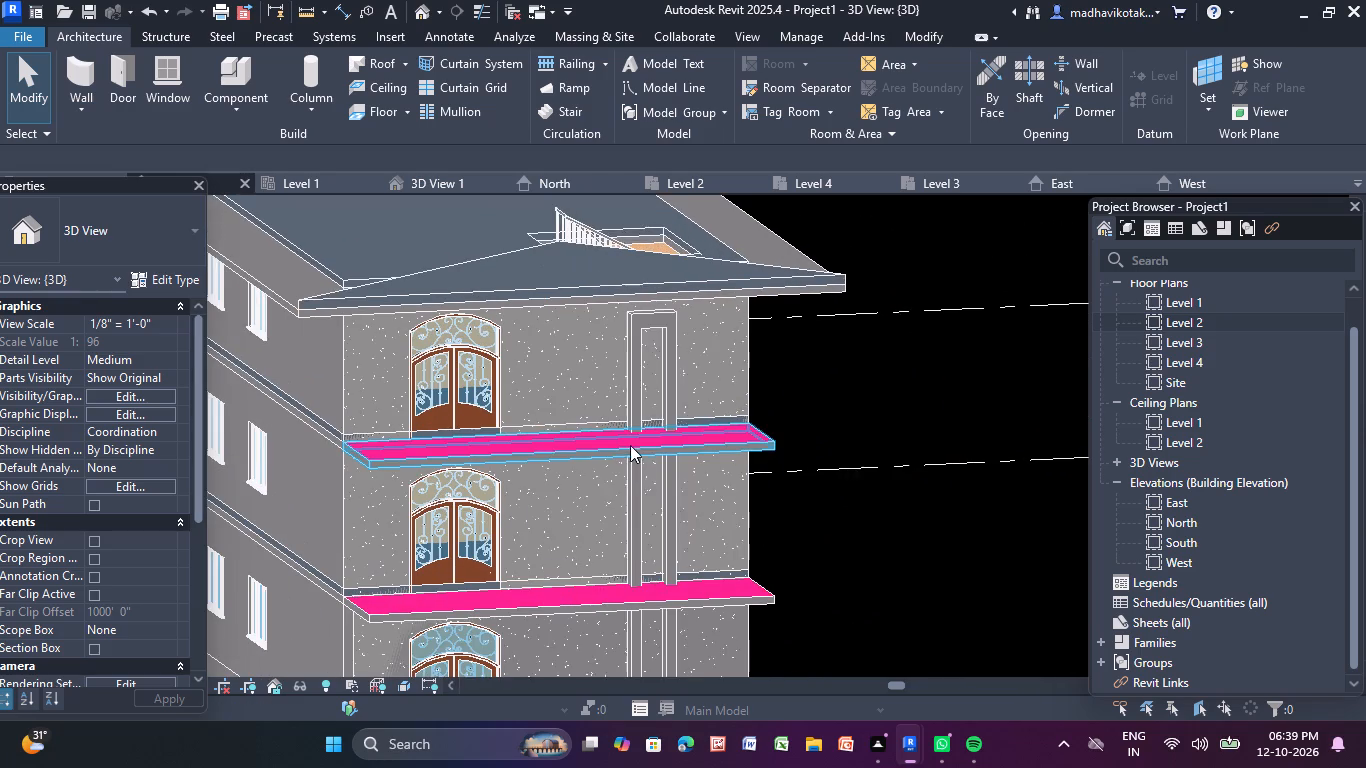
pyautogui.moveTo(630, 443); pyautogui.dragTo(632, 345, button='middle')
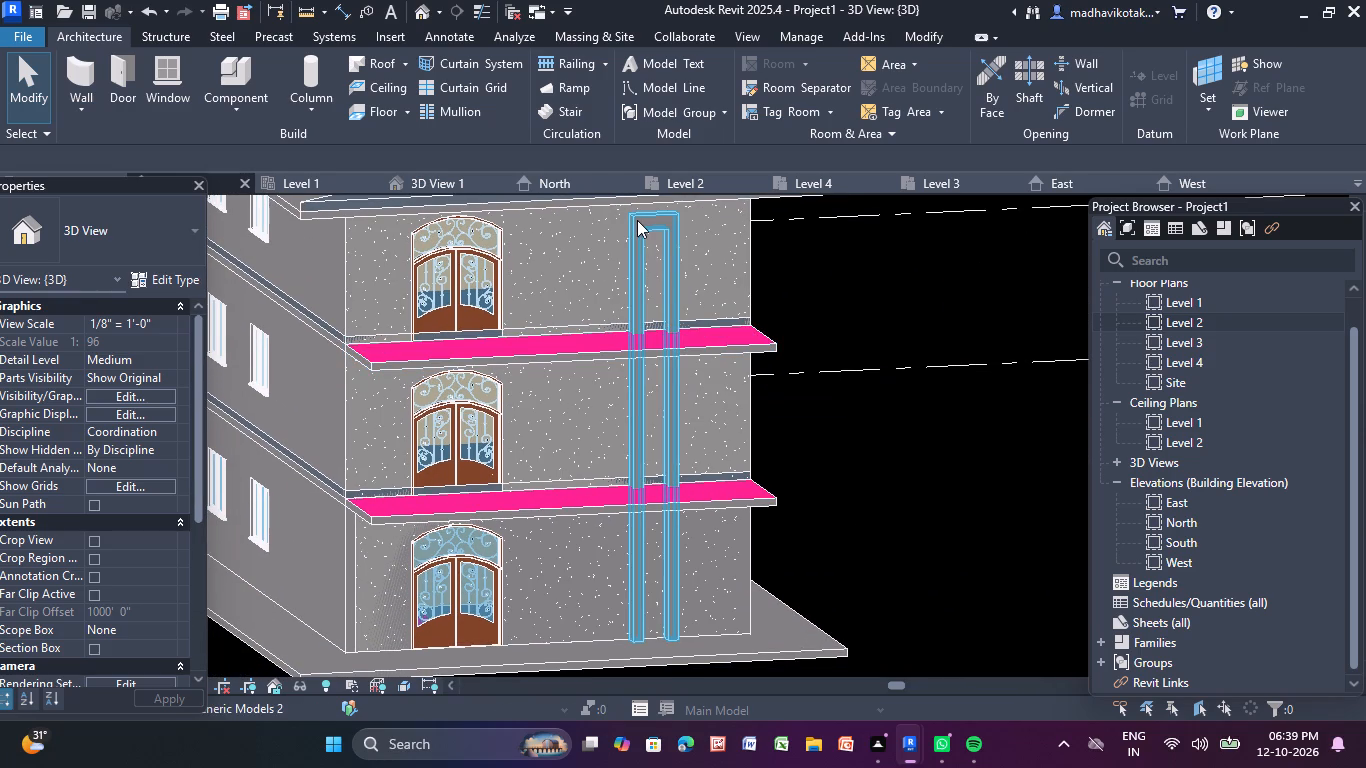
pyautogui.scroll(4, 637, 220)
pyautogui.click(634, 222)
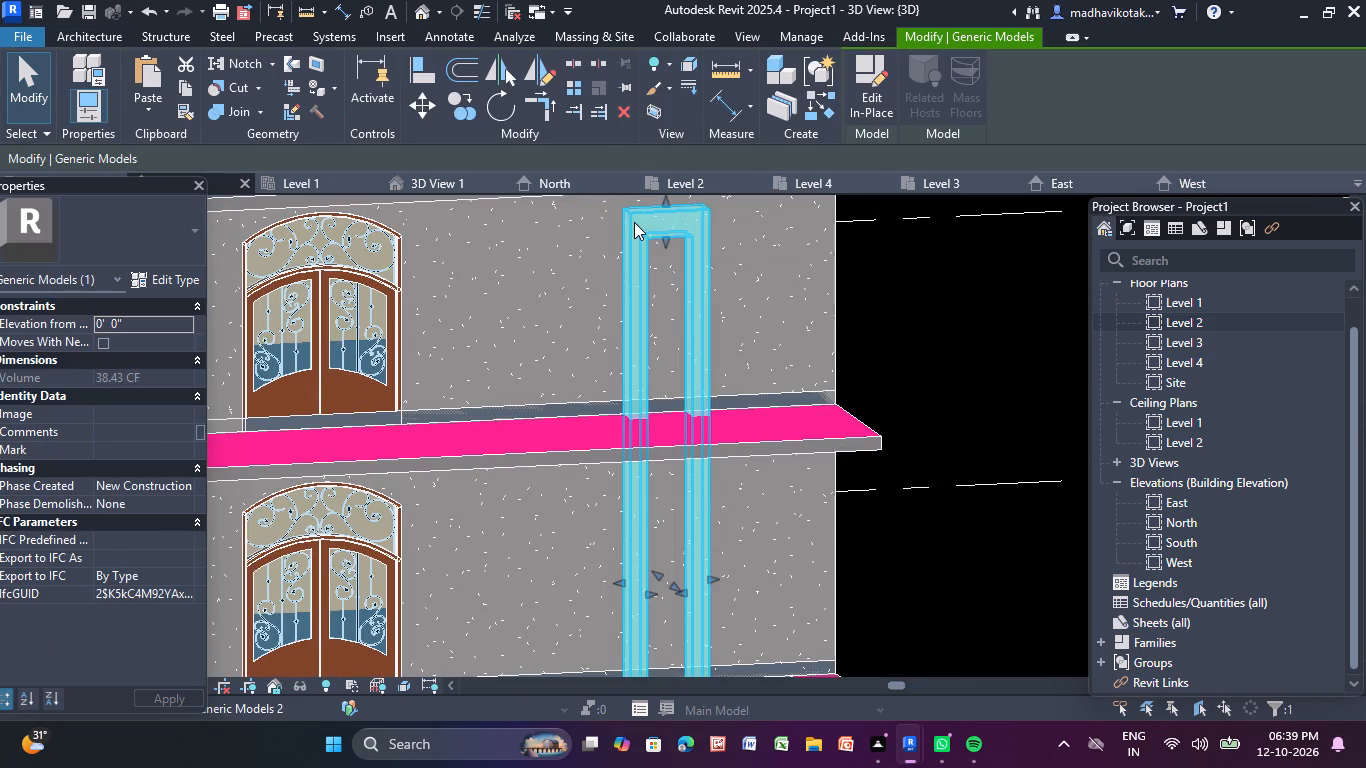
pyautogui.click(328, 89)
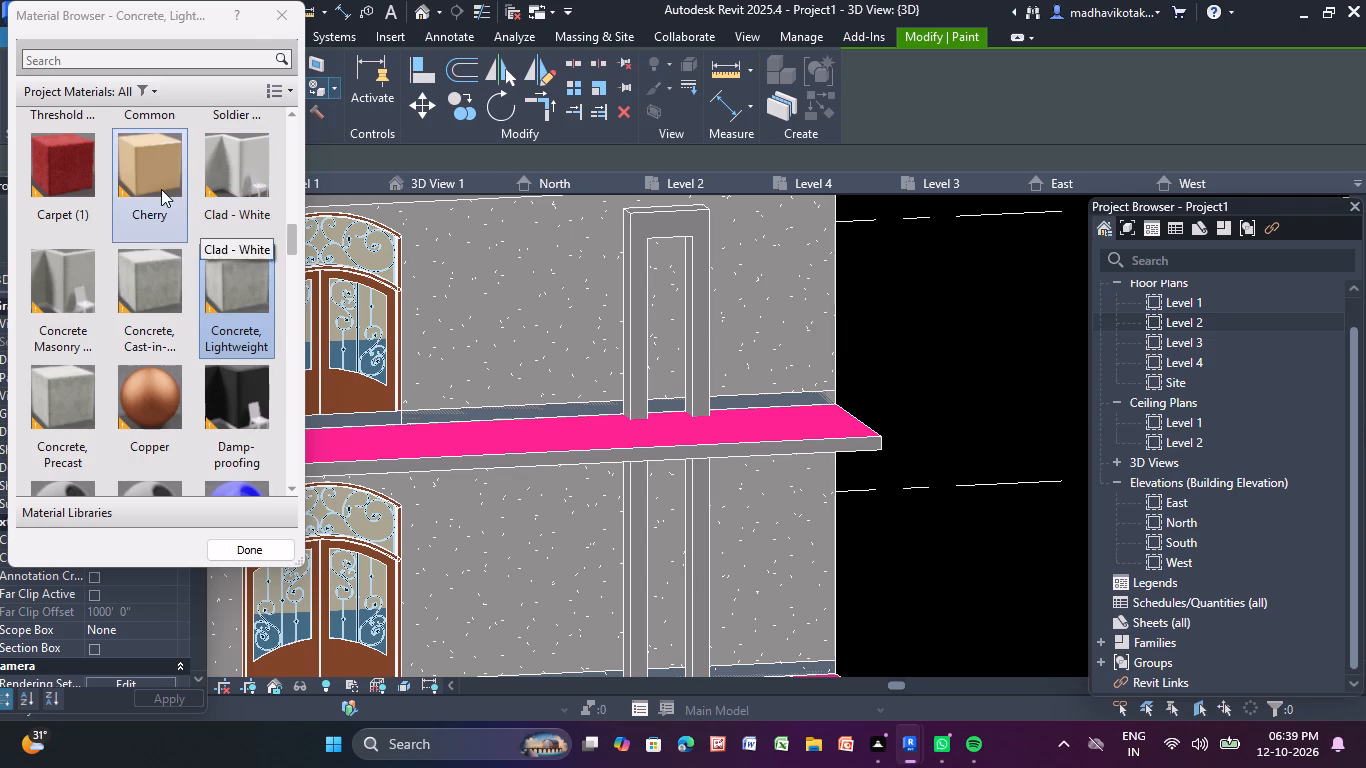
pyautogui.click(150, 189)
pyautogui.click(643, 228)
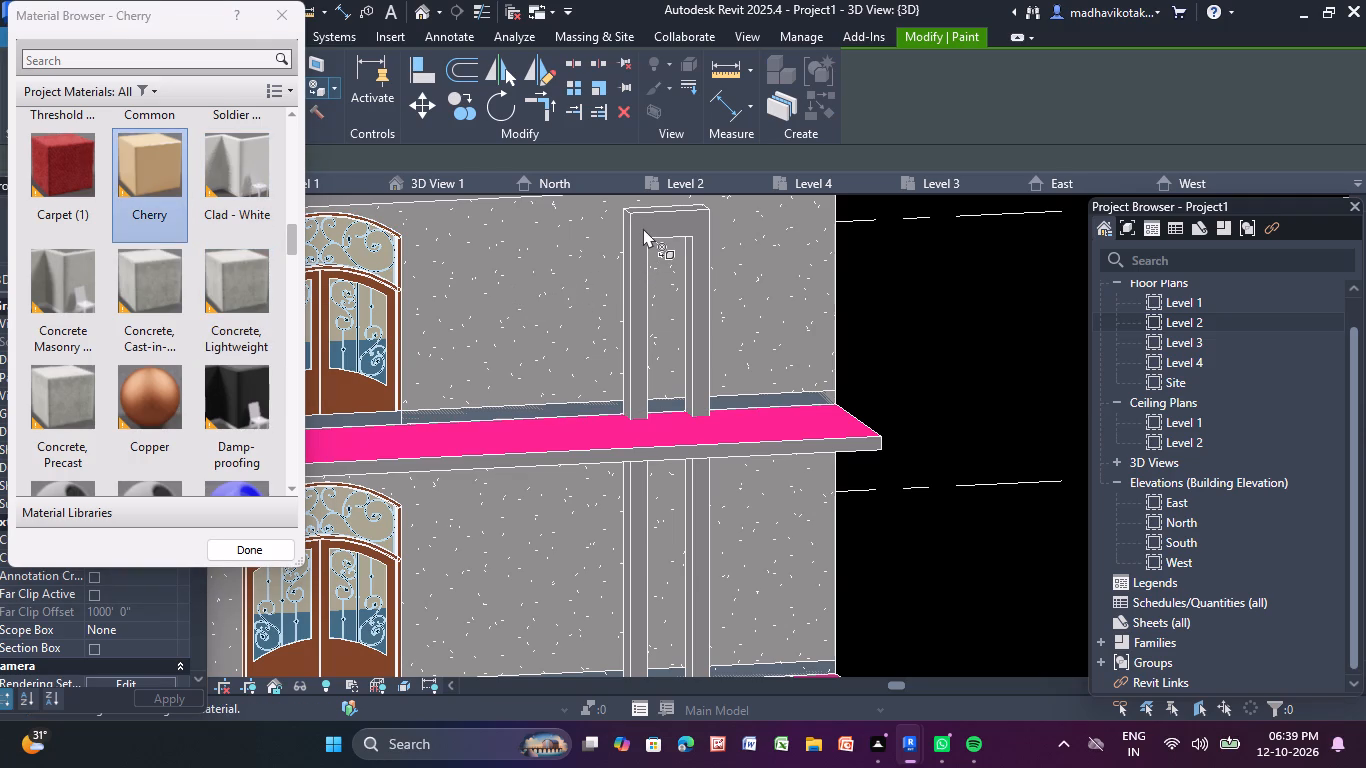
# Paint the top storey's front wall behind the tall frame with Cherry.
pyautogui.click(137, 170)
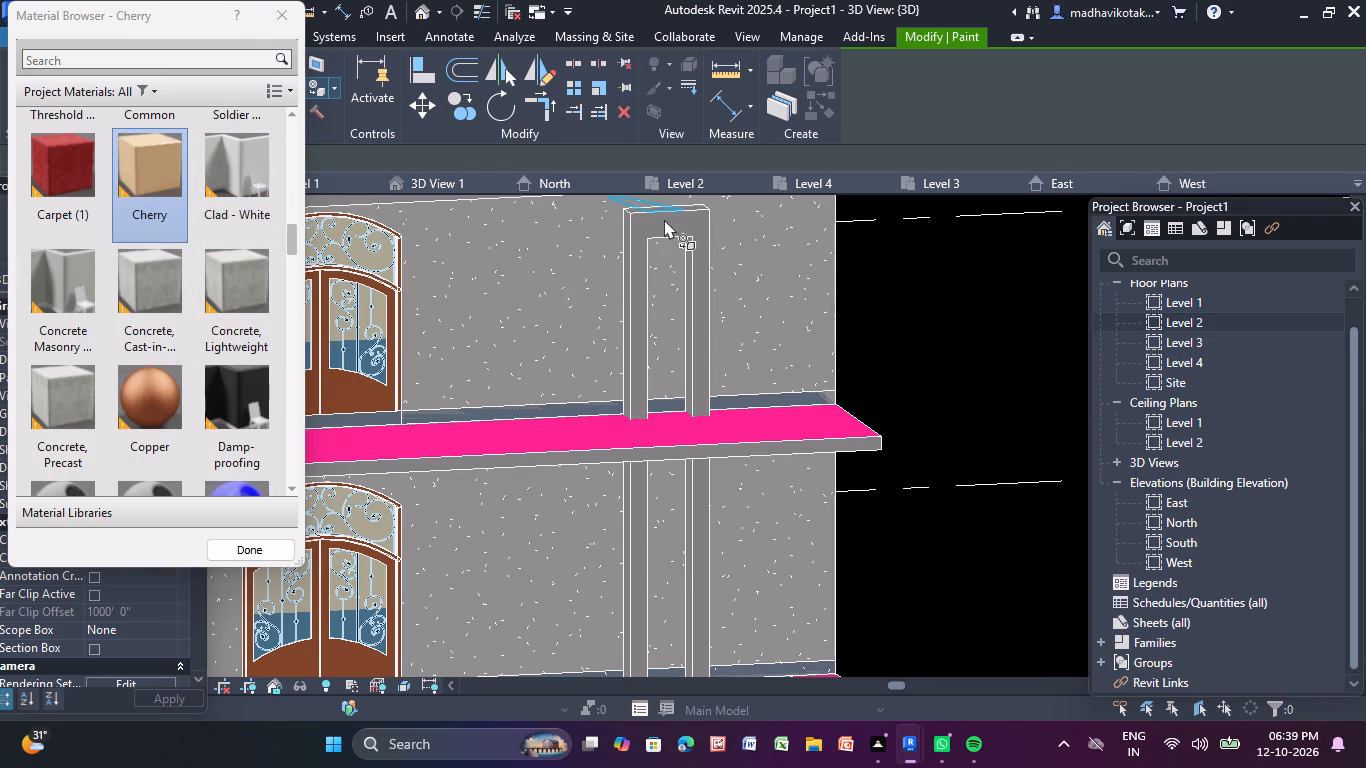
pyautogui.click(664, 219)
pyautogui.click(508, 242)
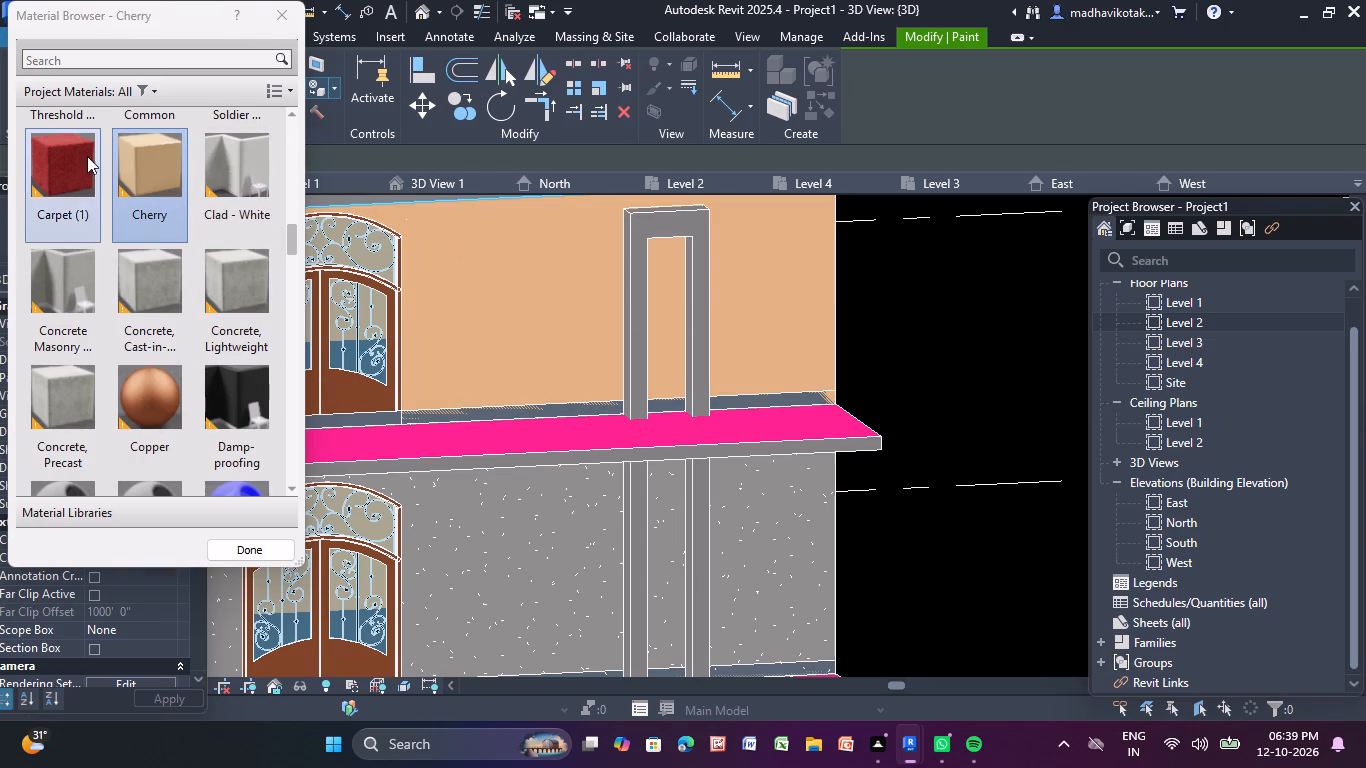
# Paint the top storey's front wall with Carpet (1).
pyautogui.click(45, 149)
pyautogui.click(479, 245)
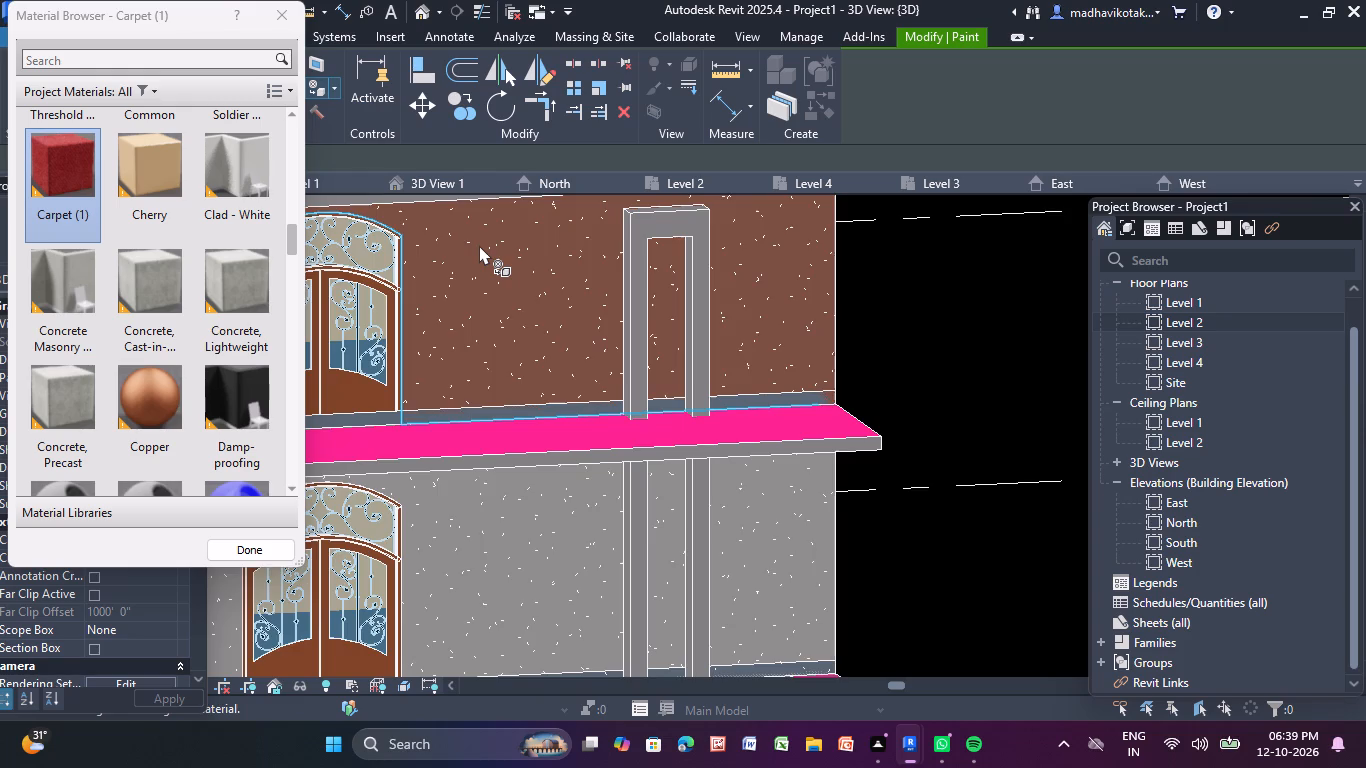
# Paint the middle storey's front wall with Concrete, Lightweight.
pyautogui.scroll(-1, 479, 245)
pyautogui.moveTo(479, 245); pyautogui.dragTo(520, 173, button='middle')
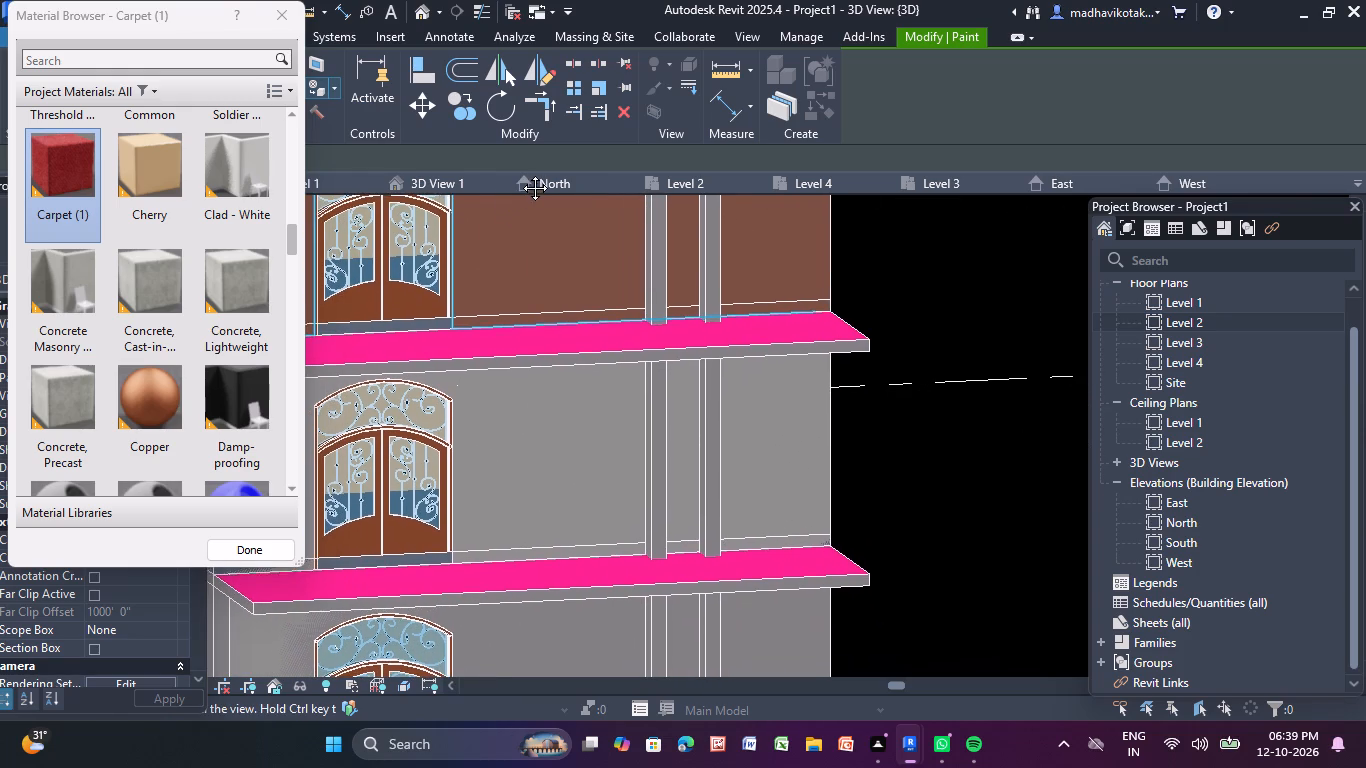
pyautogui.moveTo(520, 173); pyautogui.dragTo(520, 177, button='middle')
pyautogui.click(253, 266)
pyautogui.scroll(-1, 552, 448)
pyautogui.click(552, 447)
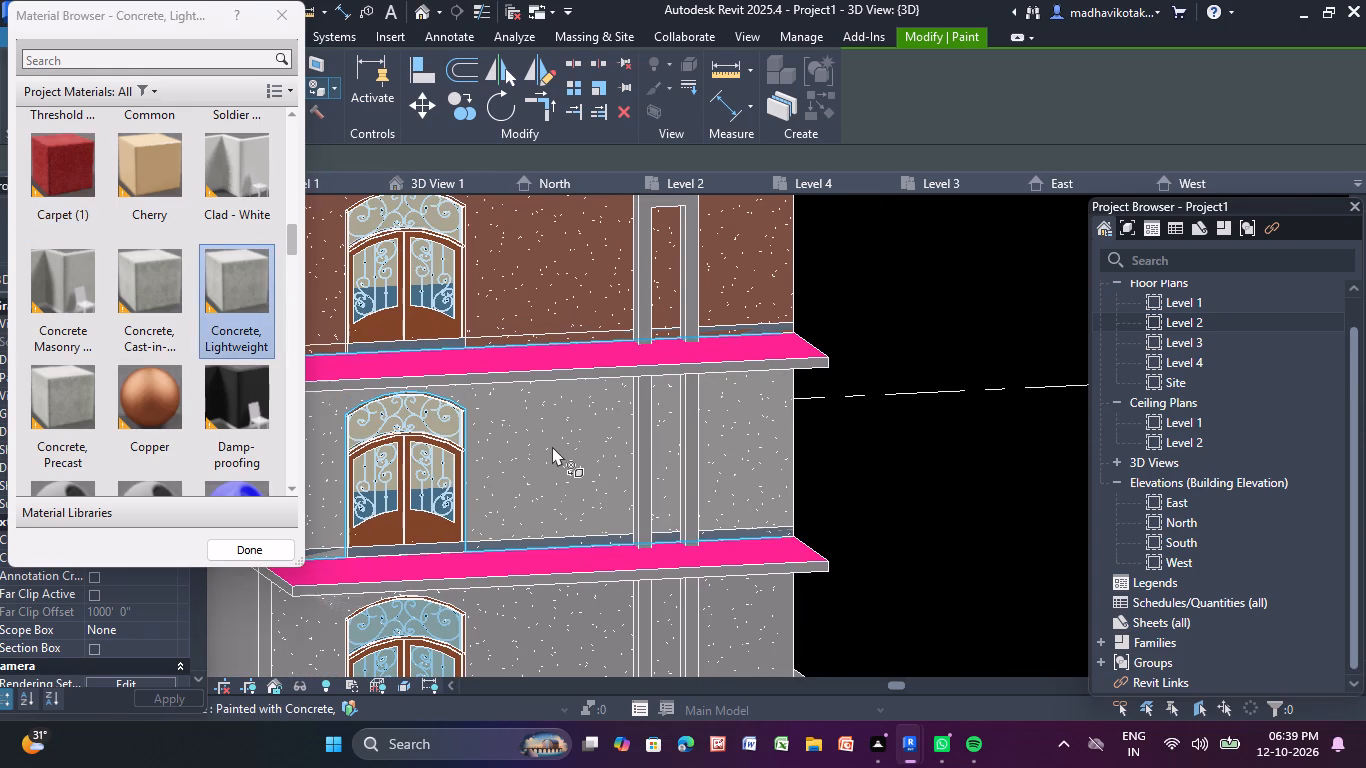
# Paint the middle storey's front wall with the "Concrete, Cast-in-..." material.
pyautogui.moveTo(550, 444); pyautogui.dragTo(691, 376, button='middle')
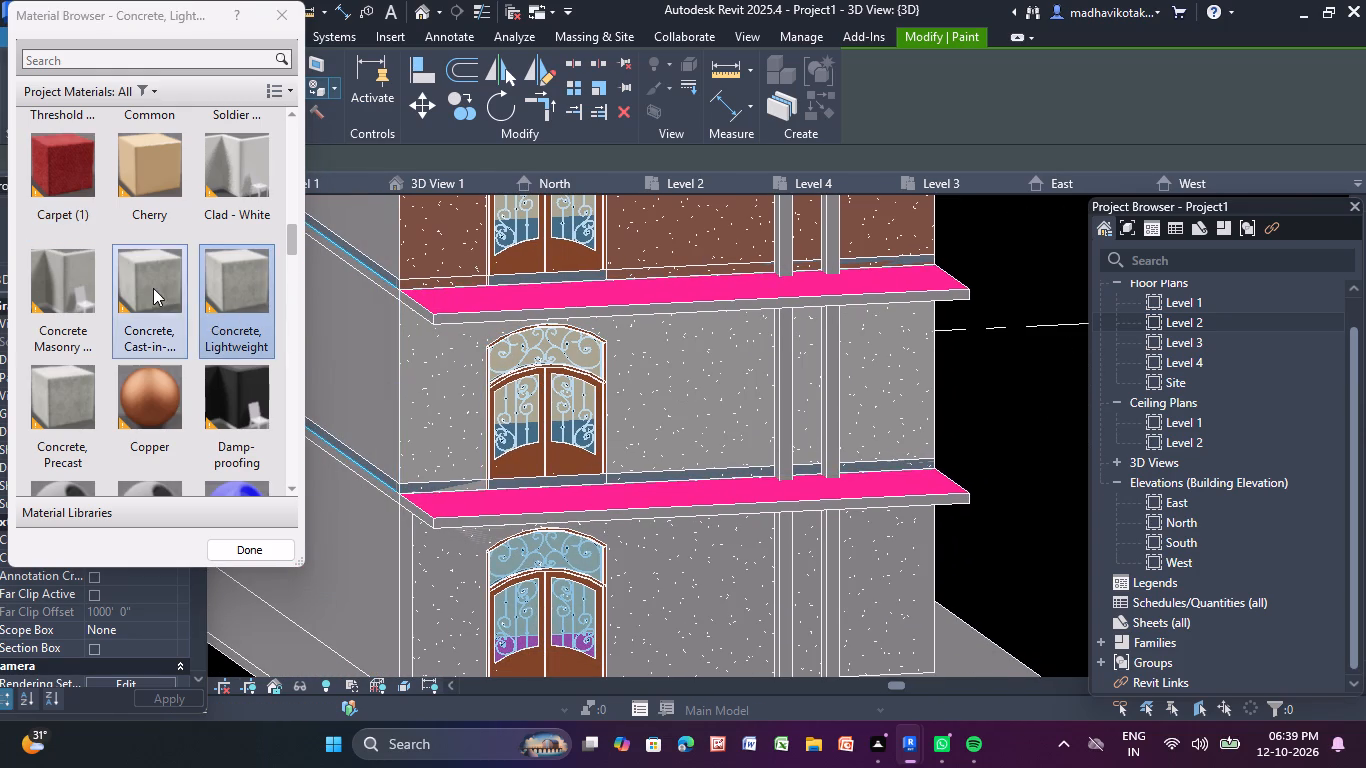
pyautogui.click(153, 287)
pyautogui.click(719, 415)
# Paint the upper balcony slab's top face with the "Concrete, Cast-in-..." material and try the same on the lower slab.
pyautogui.scroll(-3, 718, 415)
pyautogui.moveTo(717, 415); pyautogui.dragTo(716, 378, button='middle')
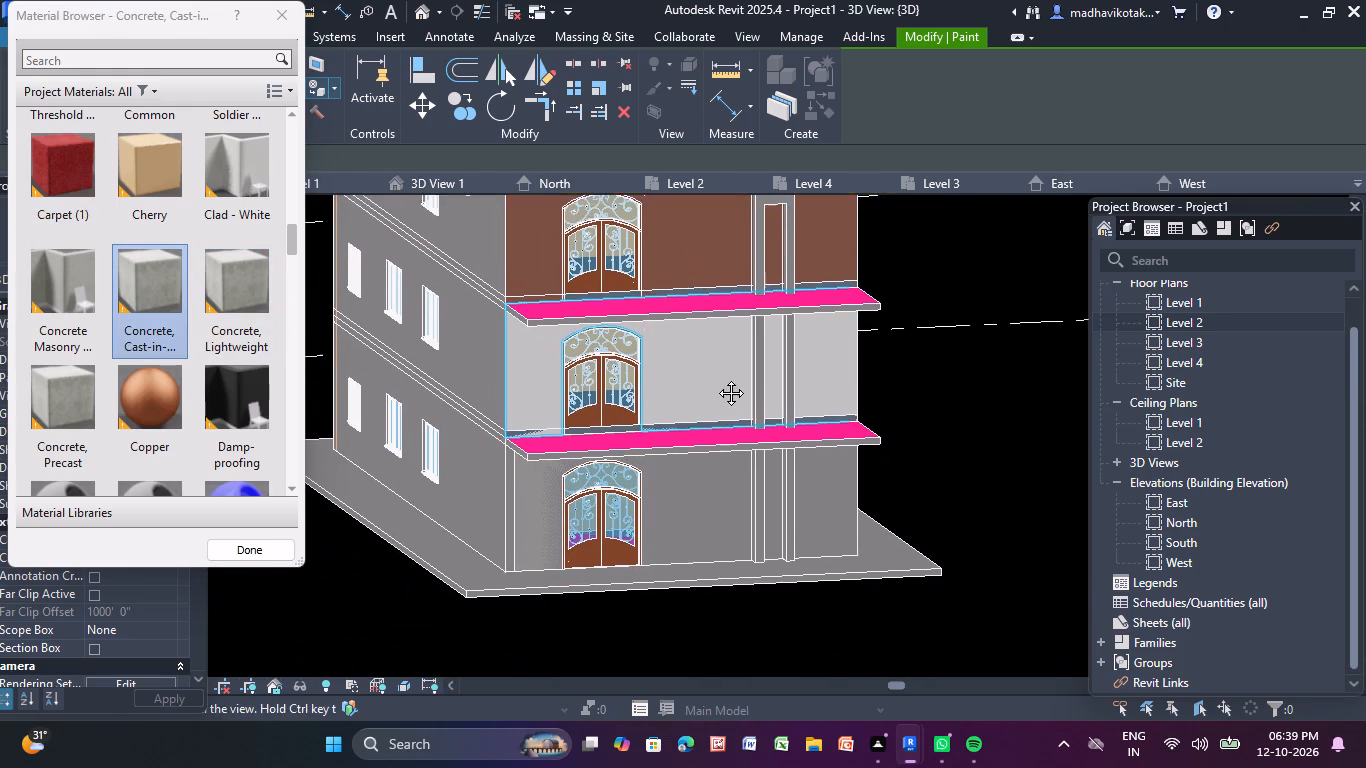
pyautogui.moveTo(716, 378); pyautogui.dragTo(719, 371, button='middle')
pyautogui.click(712, 290)
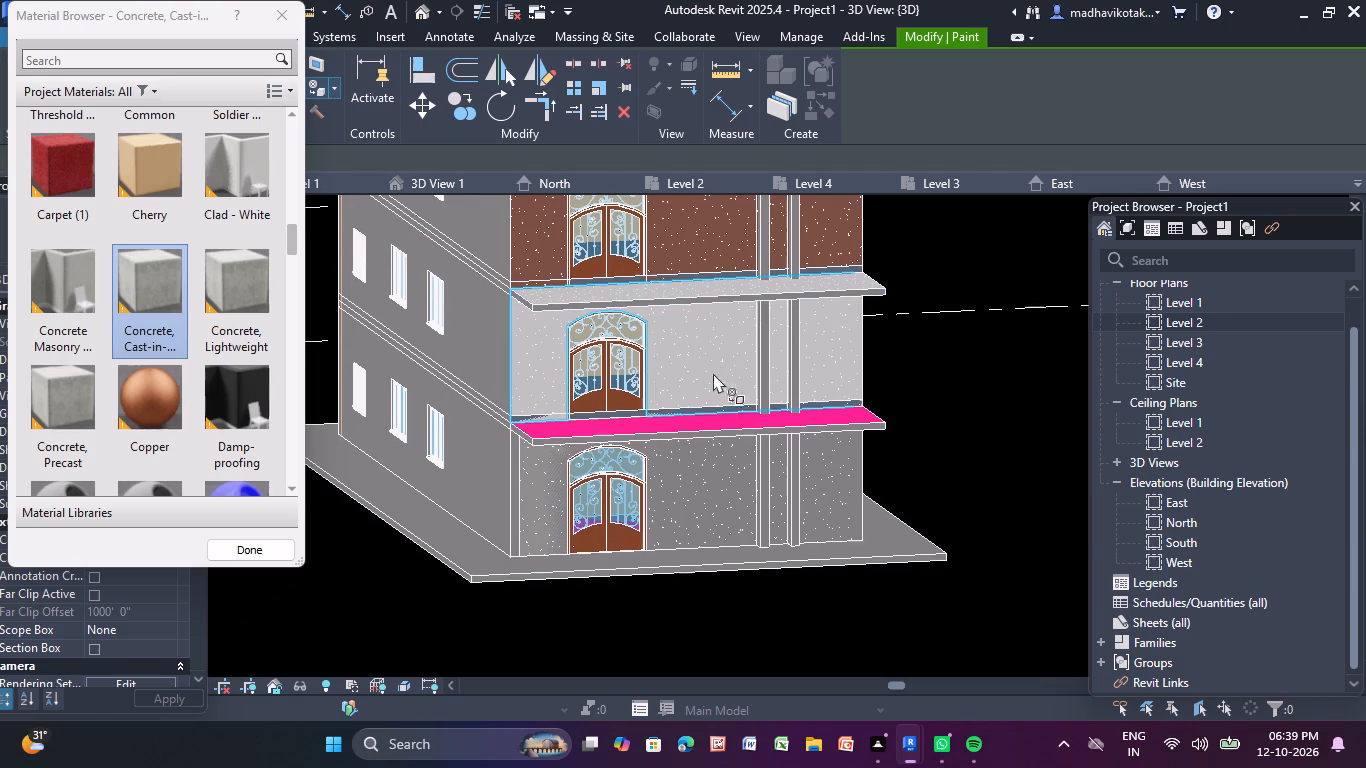
pyautogui.click(712, 421)
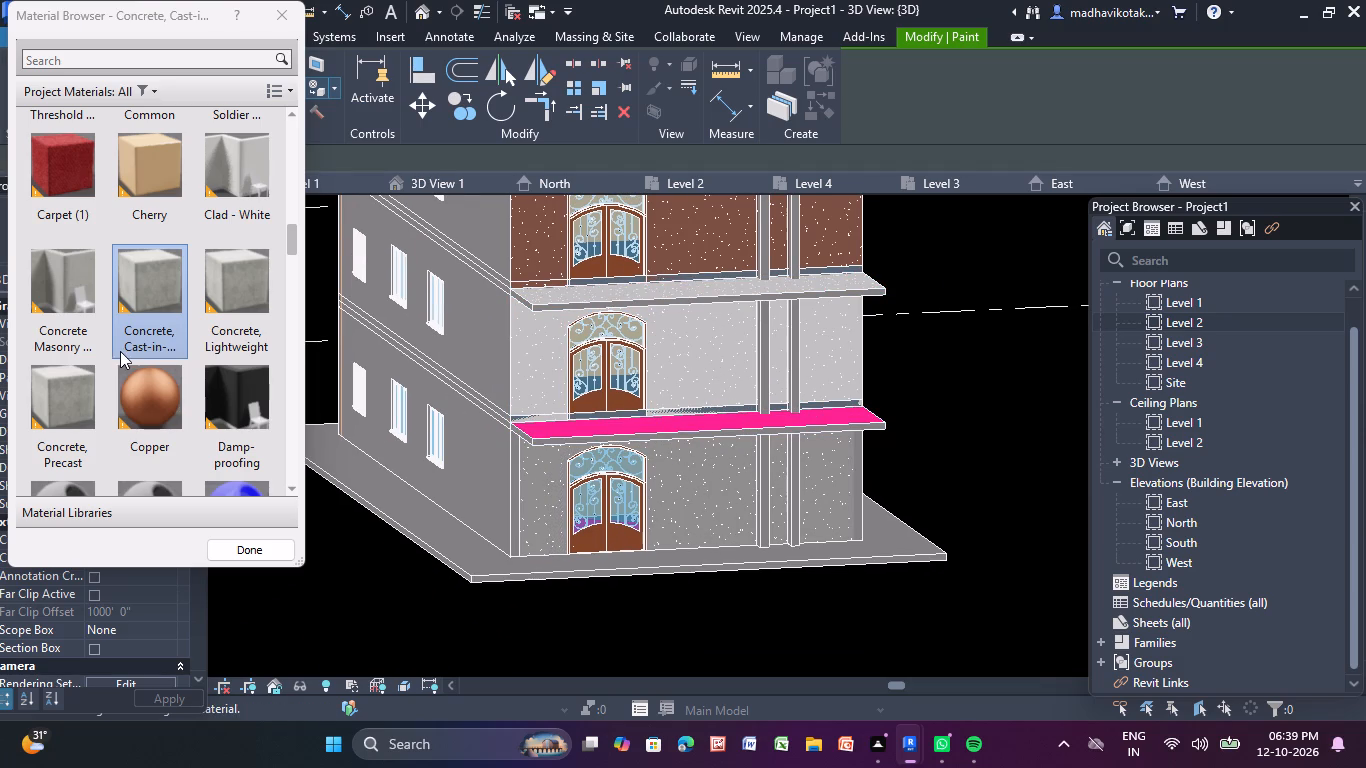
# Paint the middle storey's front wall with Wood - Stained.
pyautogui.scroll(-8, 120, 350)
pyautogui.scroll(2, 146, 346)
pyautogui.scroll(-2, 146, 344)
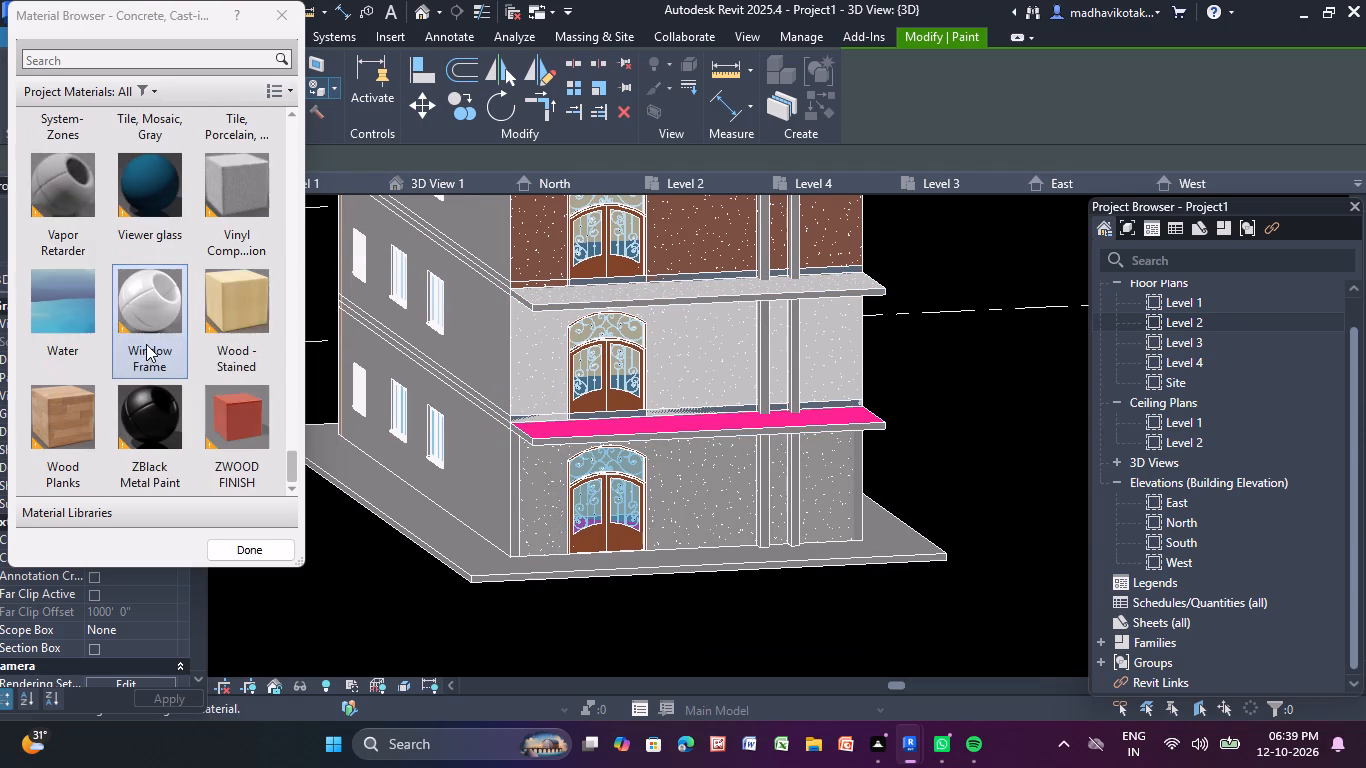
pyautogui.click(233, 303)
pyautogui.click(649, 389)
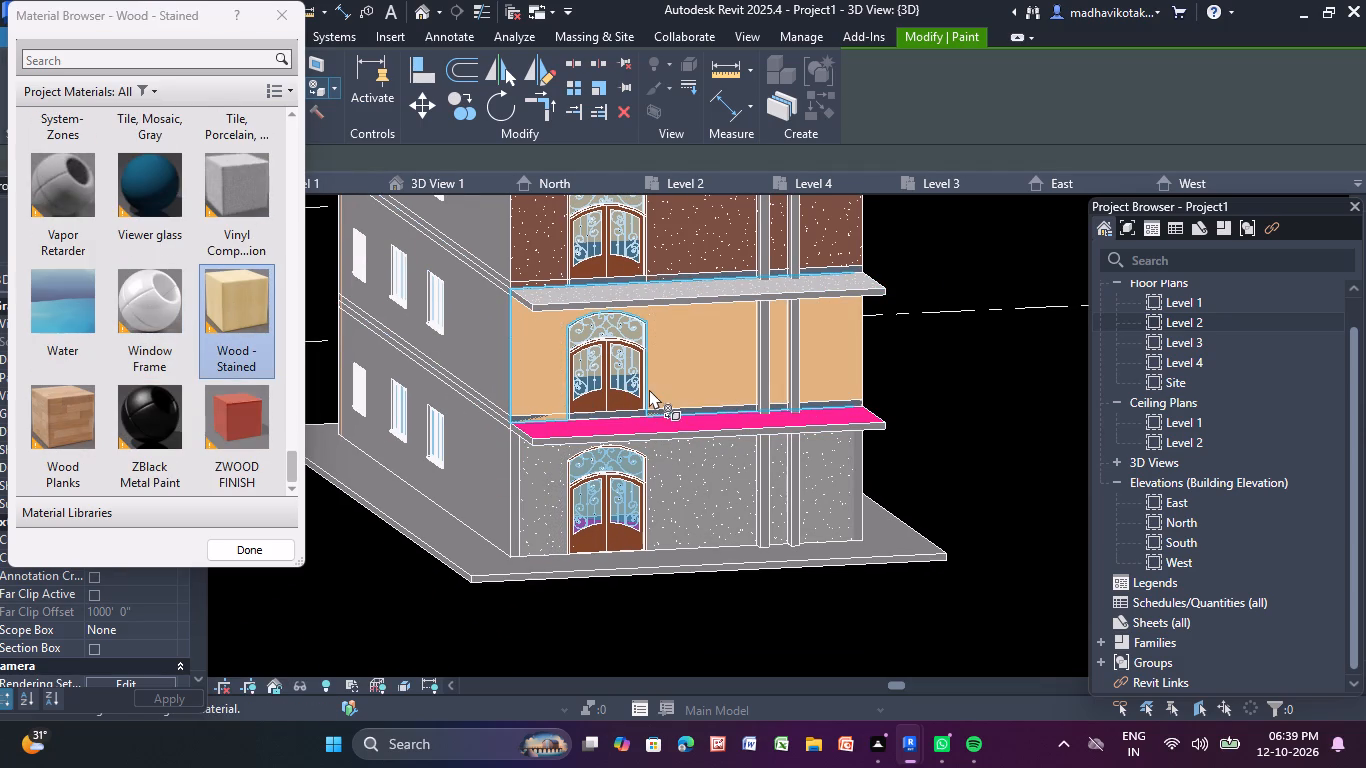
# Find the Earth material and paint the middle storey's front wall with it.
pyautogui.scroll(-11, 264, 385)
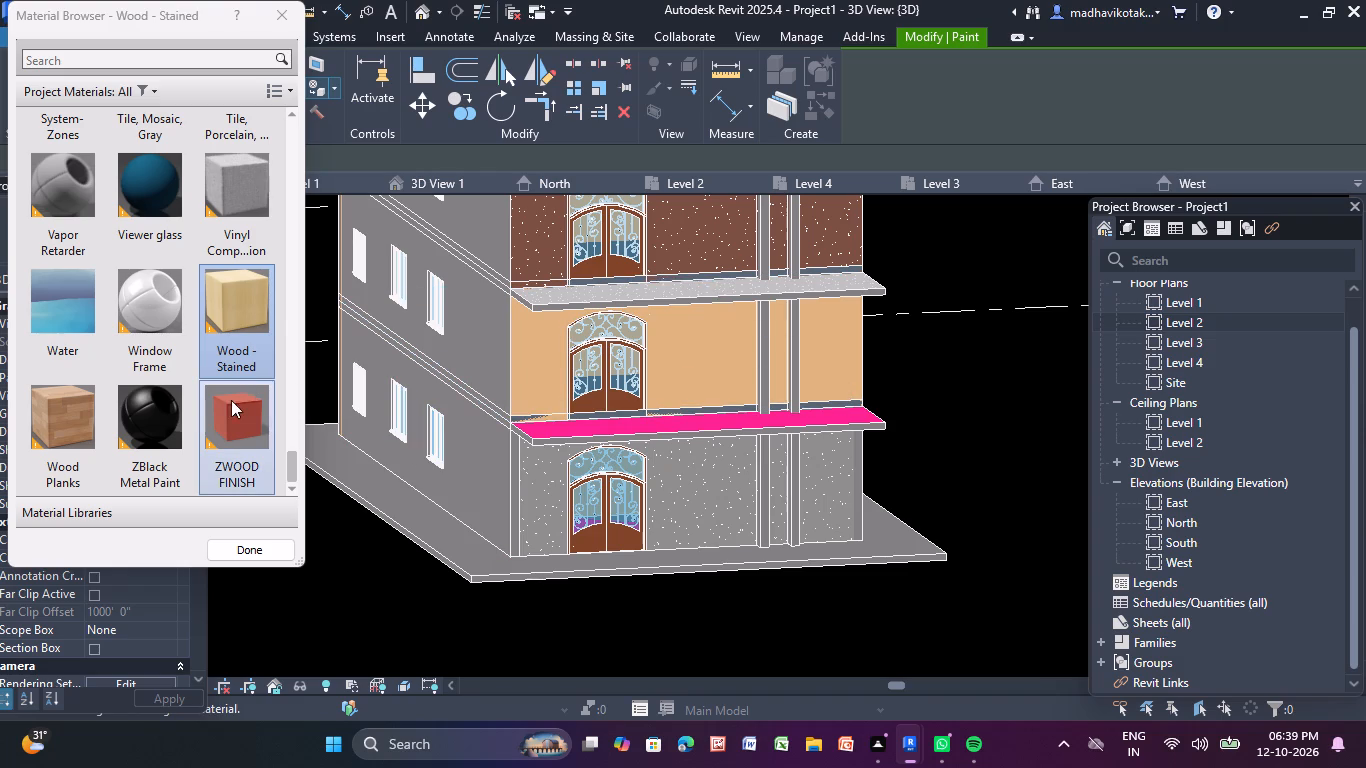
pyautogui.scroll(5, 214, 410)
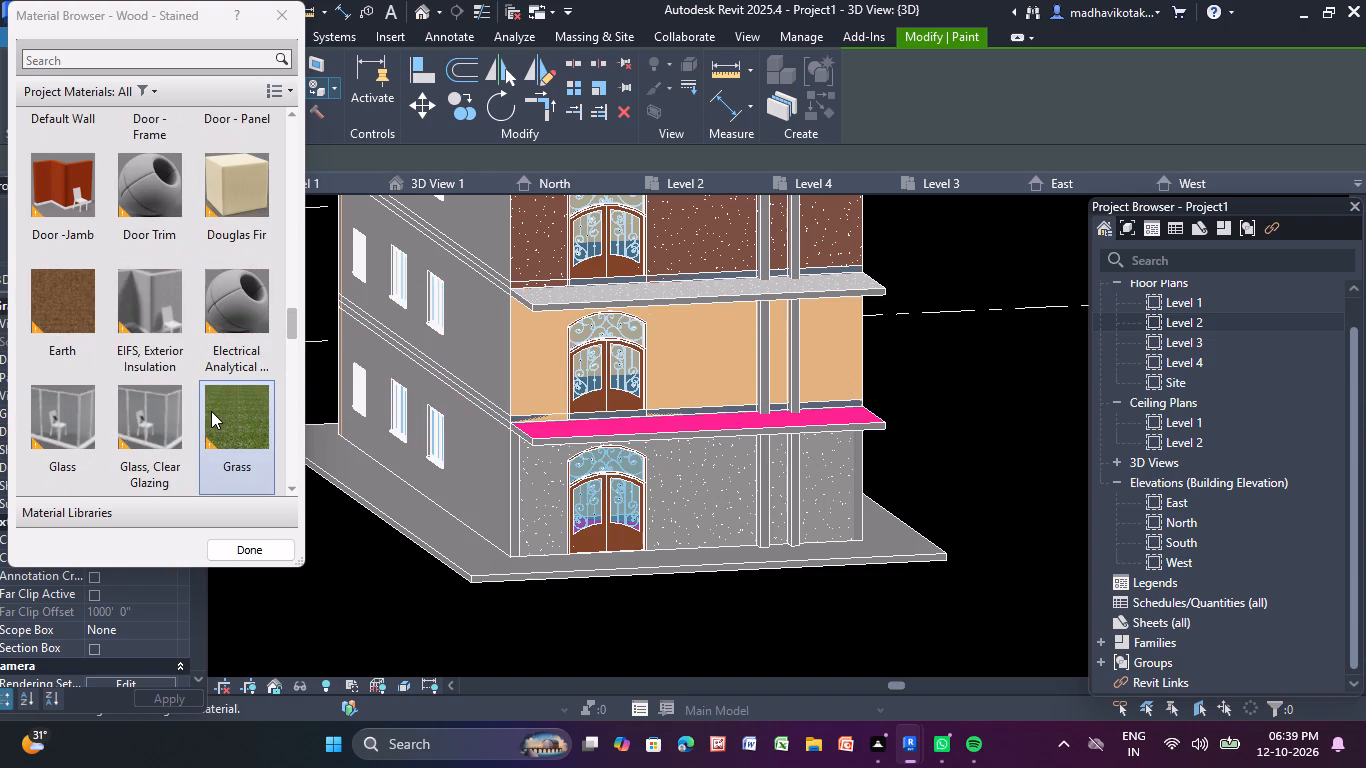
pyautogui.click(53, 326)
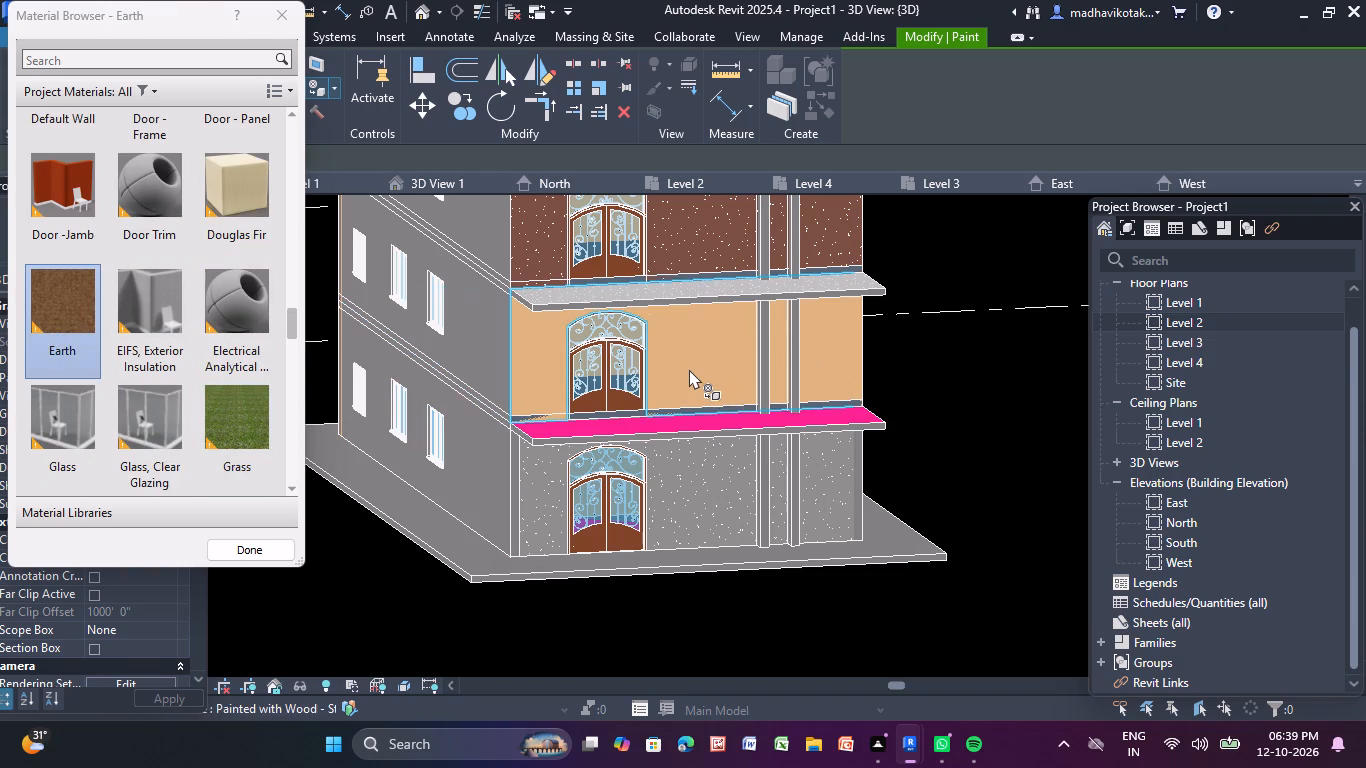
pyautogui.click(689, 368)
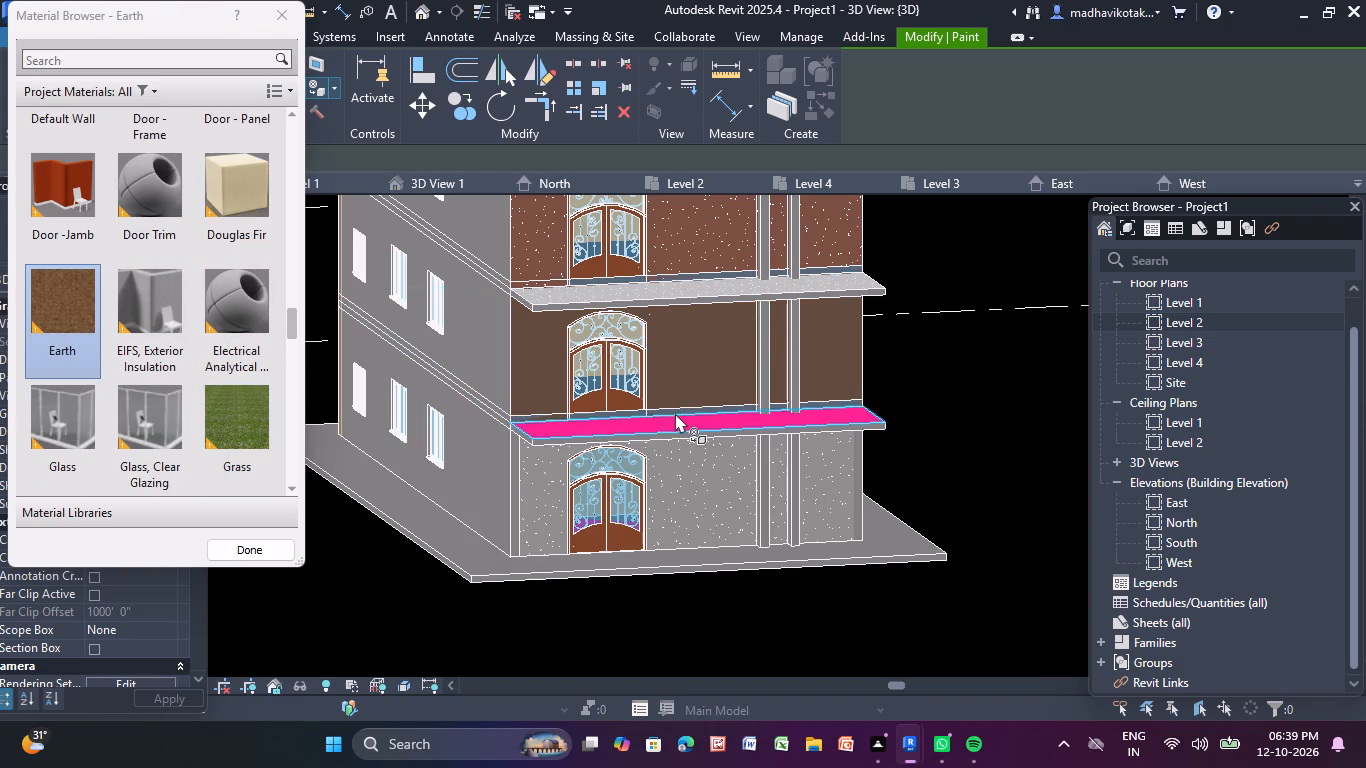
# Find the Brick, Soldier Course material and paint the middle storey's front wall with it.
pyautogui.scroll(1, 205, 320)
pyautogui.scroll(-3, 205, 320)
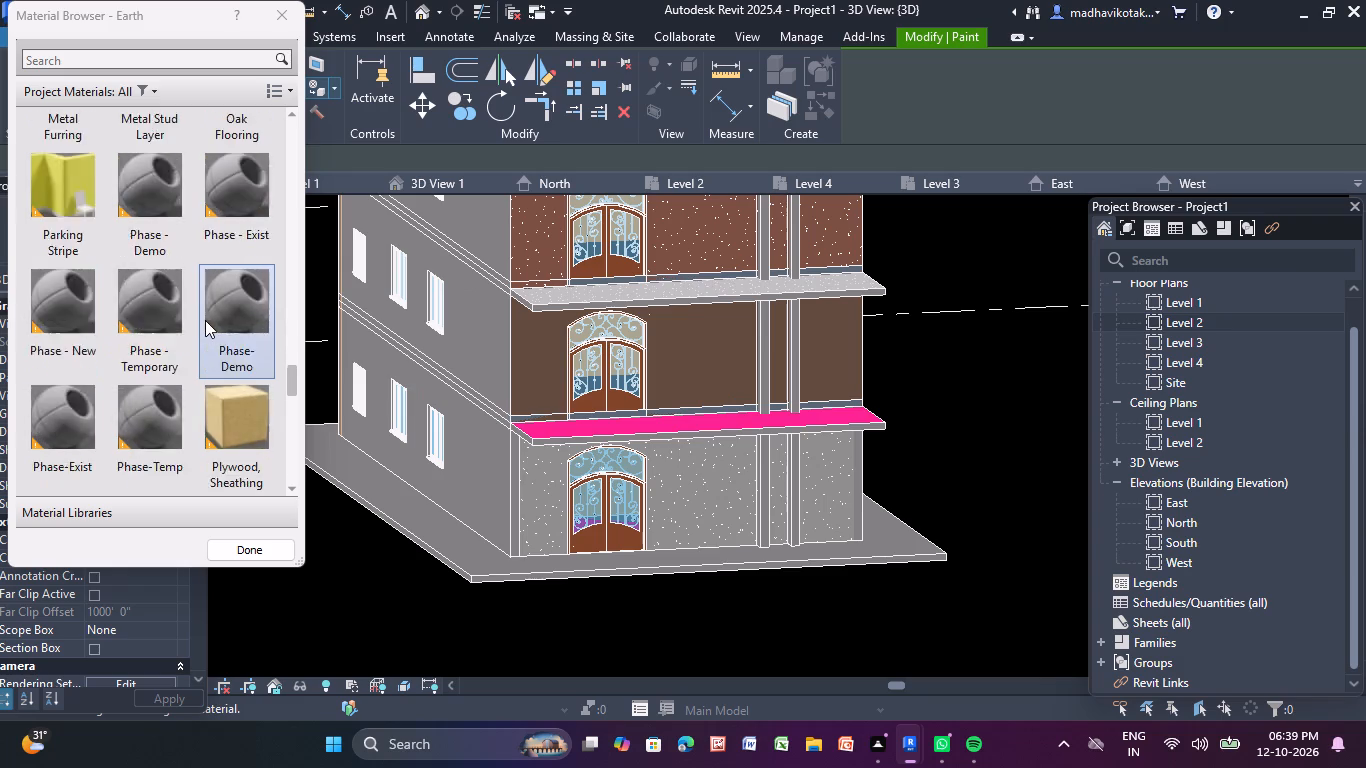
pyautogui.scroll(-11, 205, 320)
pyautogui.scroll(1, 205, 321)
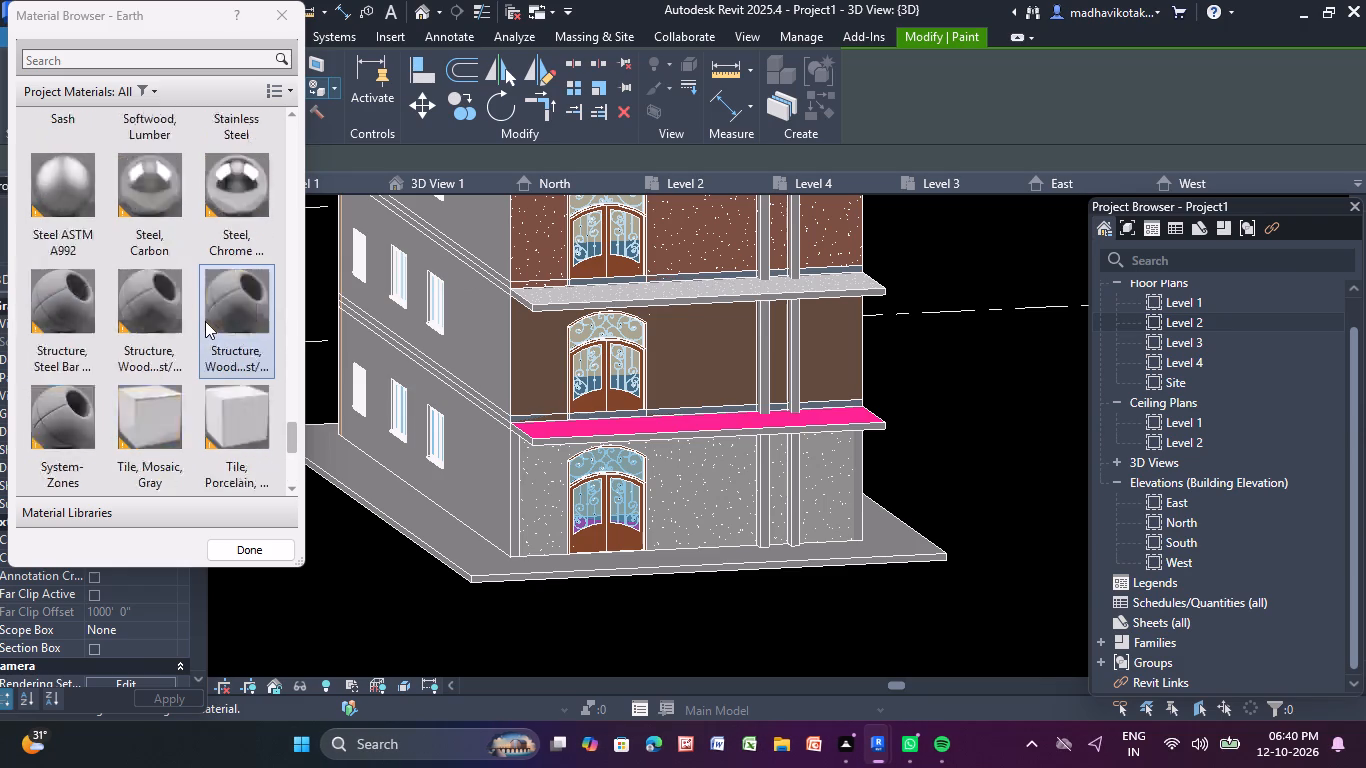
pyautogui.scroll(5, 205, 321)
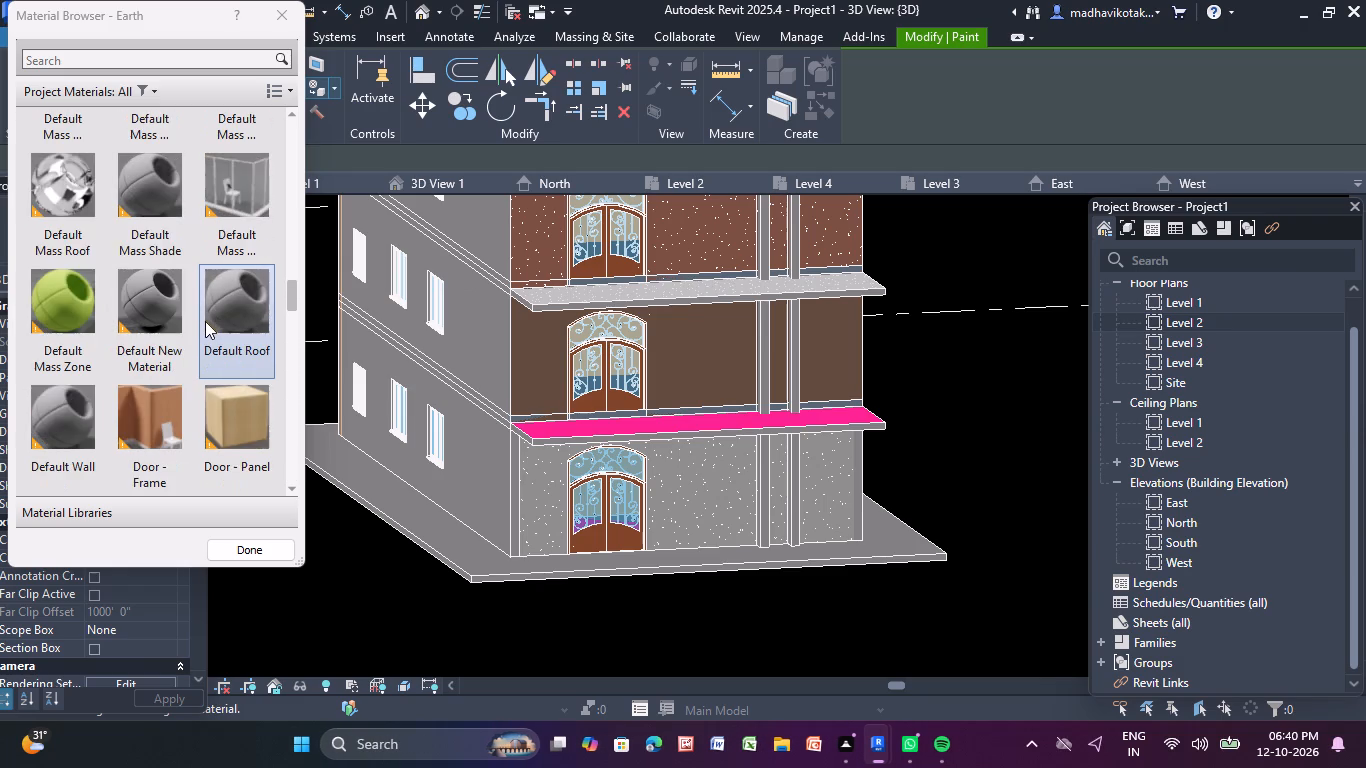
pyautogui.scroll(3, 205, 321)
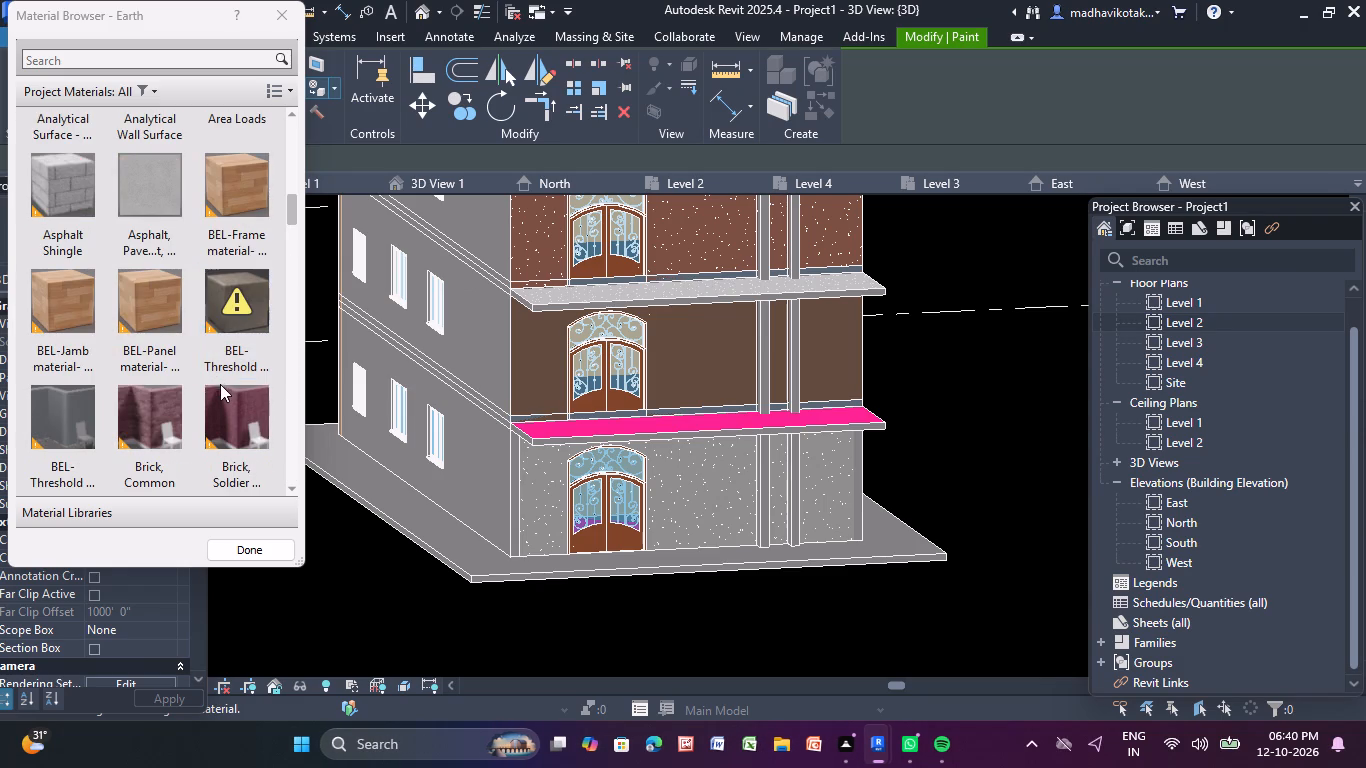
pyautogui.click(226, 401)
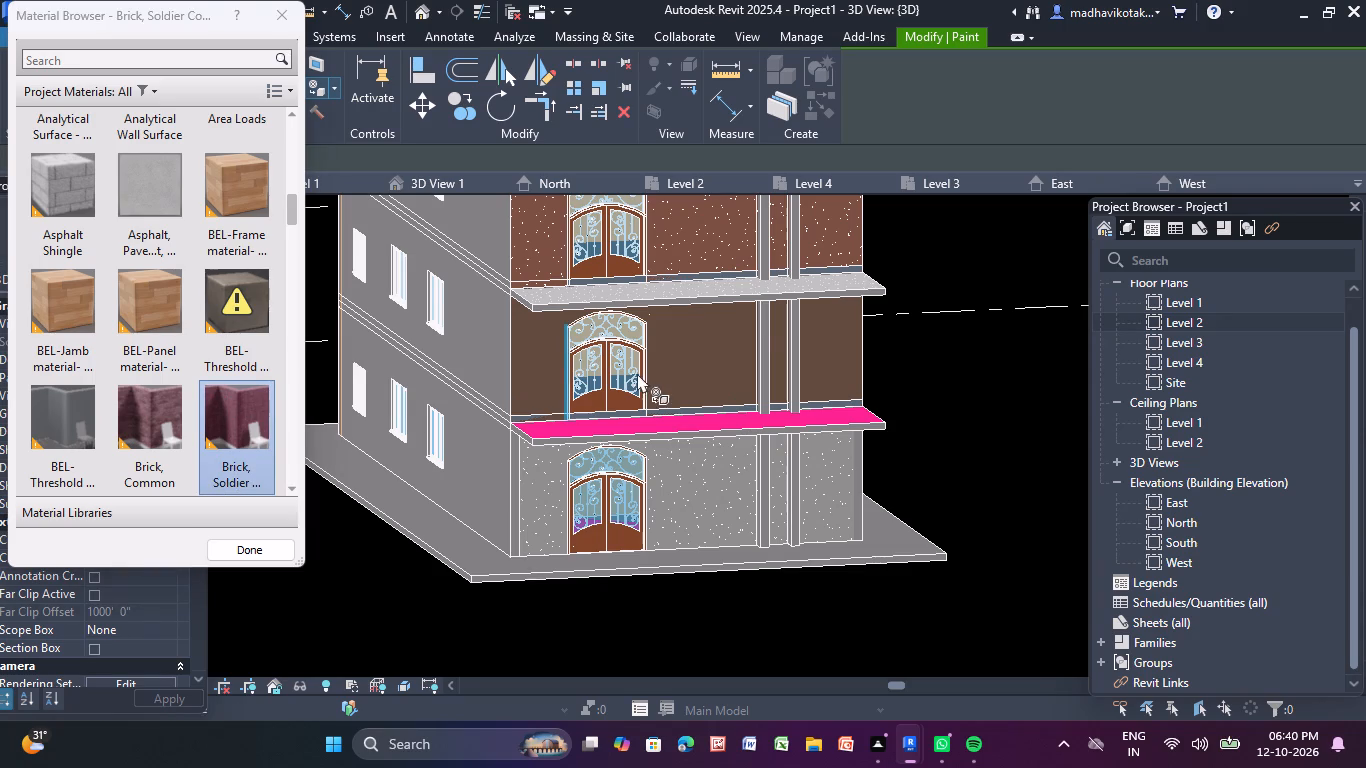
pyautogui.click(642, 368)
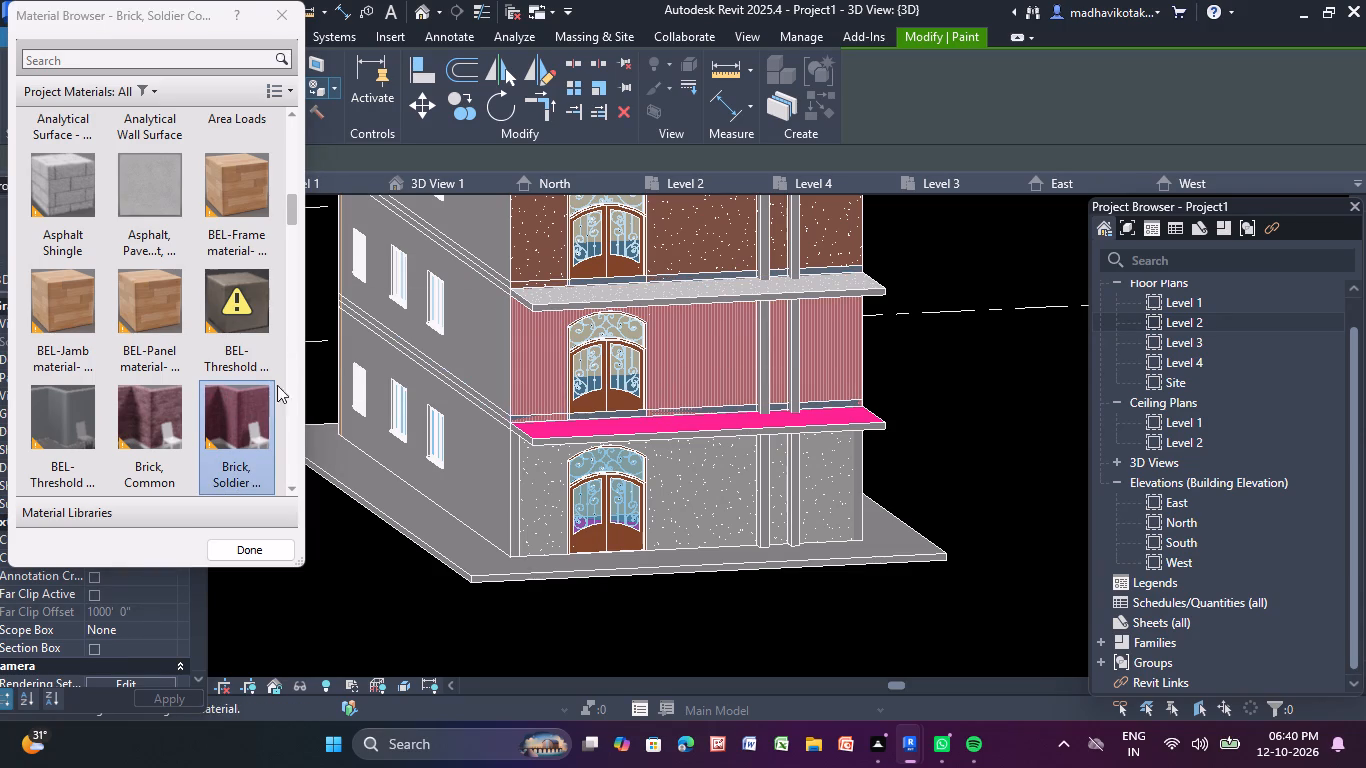
# Paint the top, middle and ground storeys' front walls with Brick, Common.
pyautogui.click(159, 414)
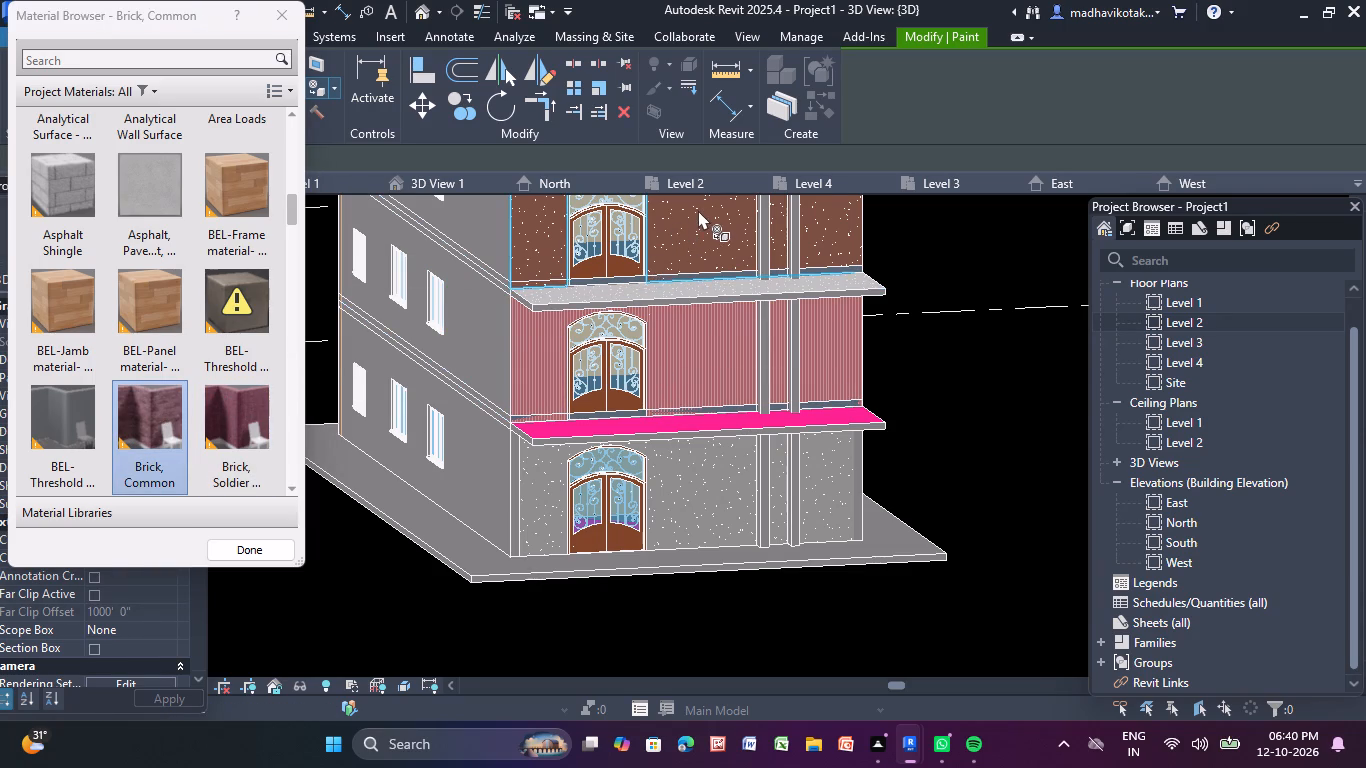
pyautogui.click(698, 210)
pyautogui.scroll(-2, 693, 246)
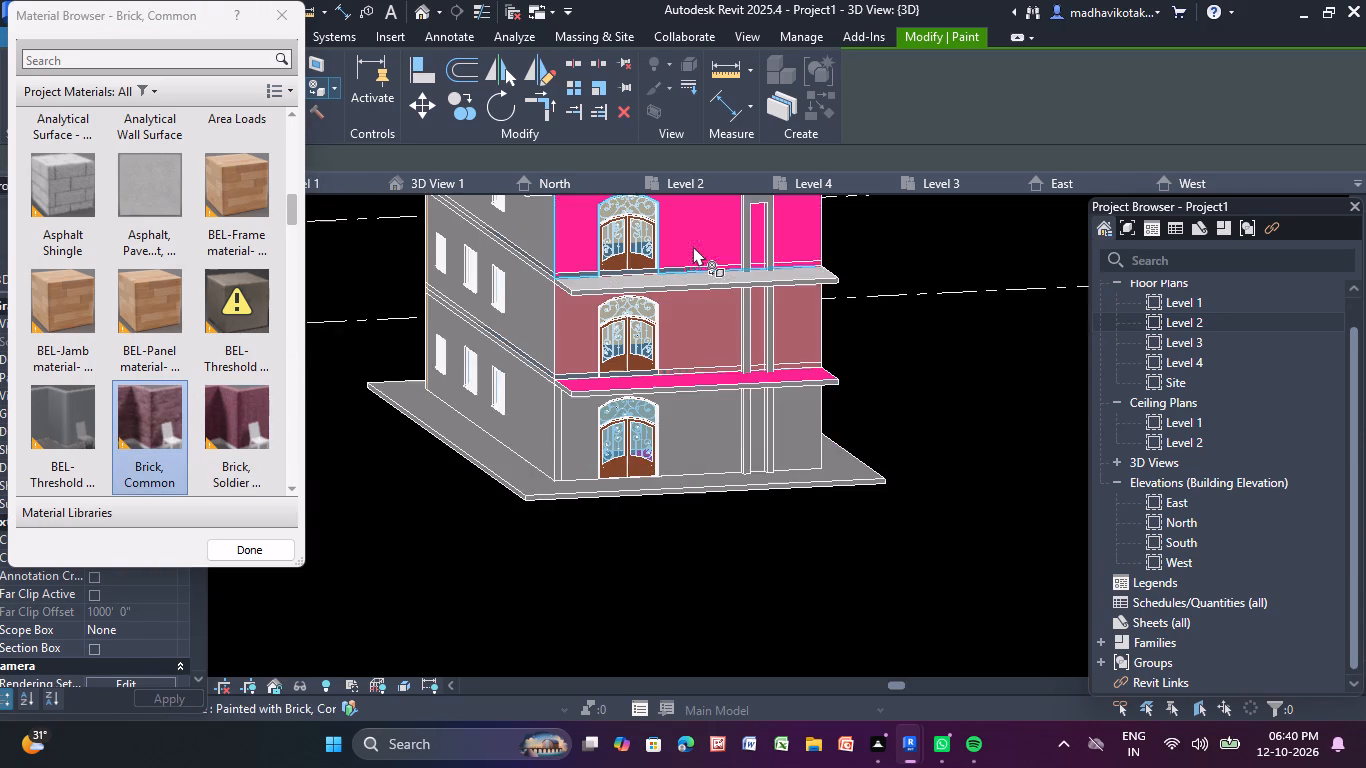
pyautogui.moveTo(690, 250); pyautogui.dragTo(629, 374, button='middle')
pyautogui.moveTo(663, 502); pyautogui.dragTo(663, 455, button='middle')
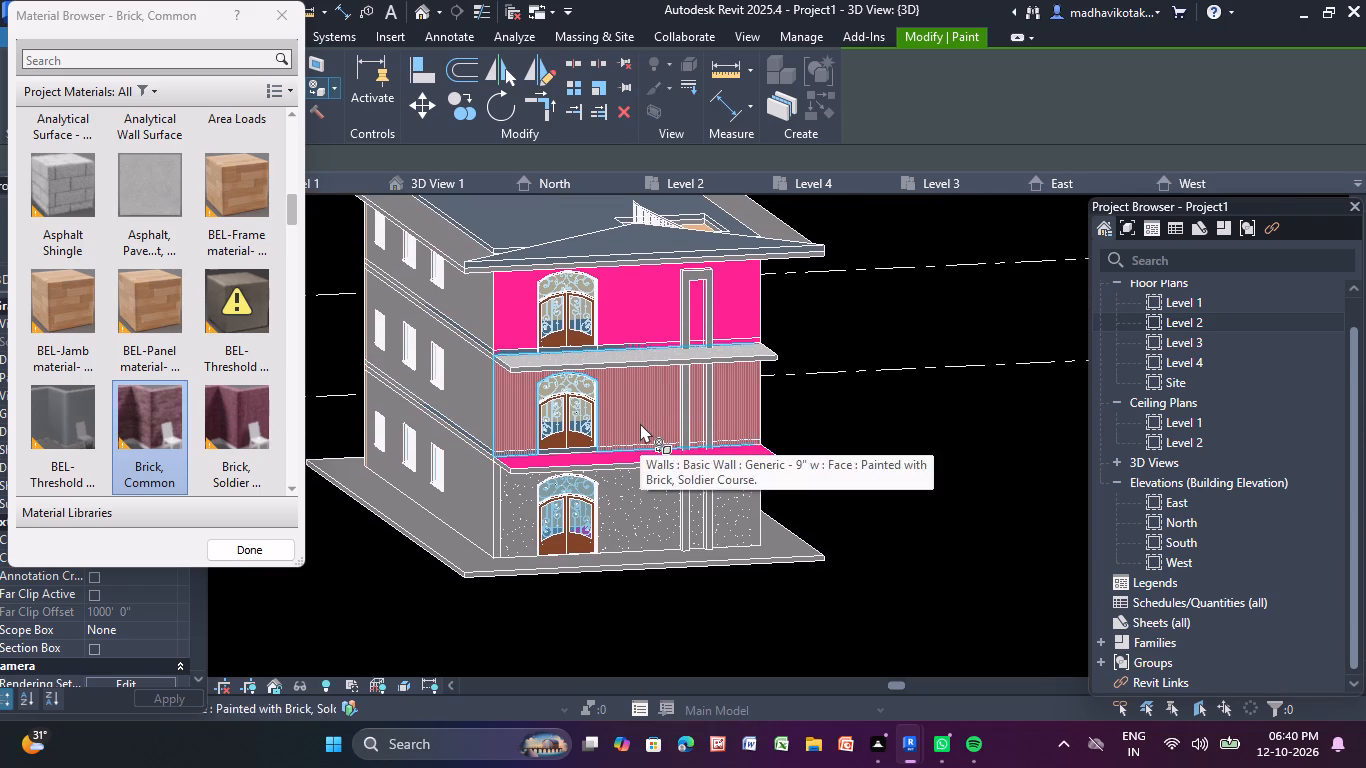
pyautogui.click(640, 423)
pyautogui.click(630, 522)
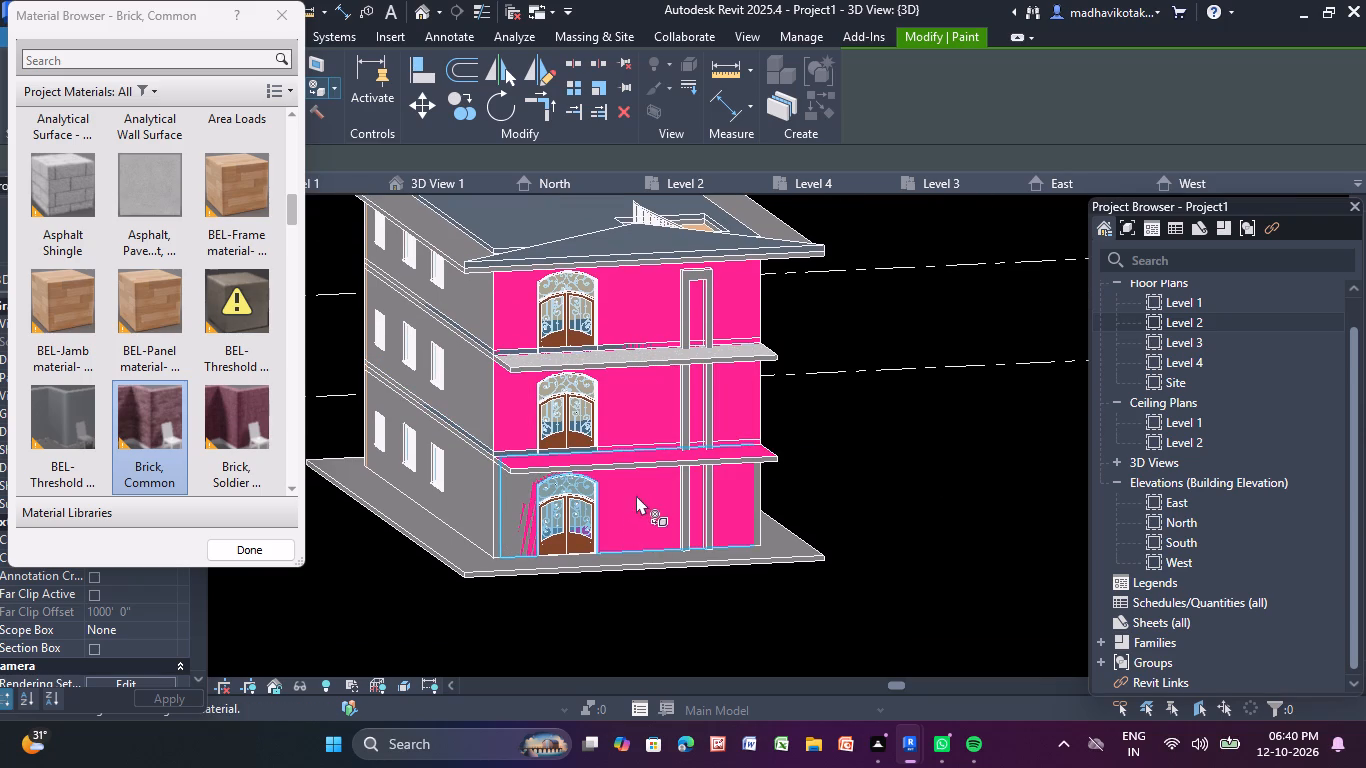
pyautogui.moveTo(847, 450); pyautogui.dragTo(807, 471, button='middle')
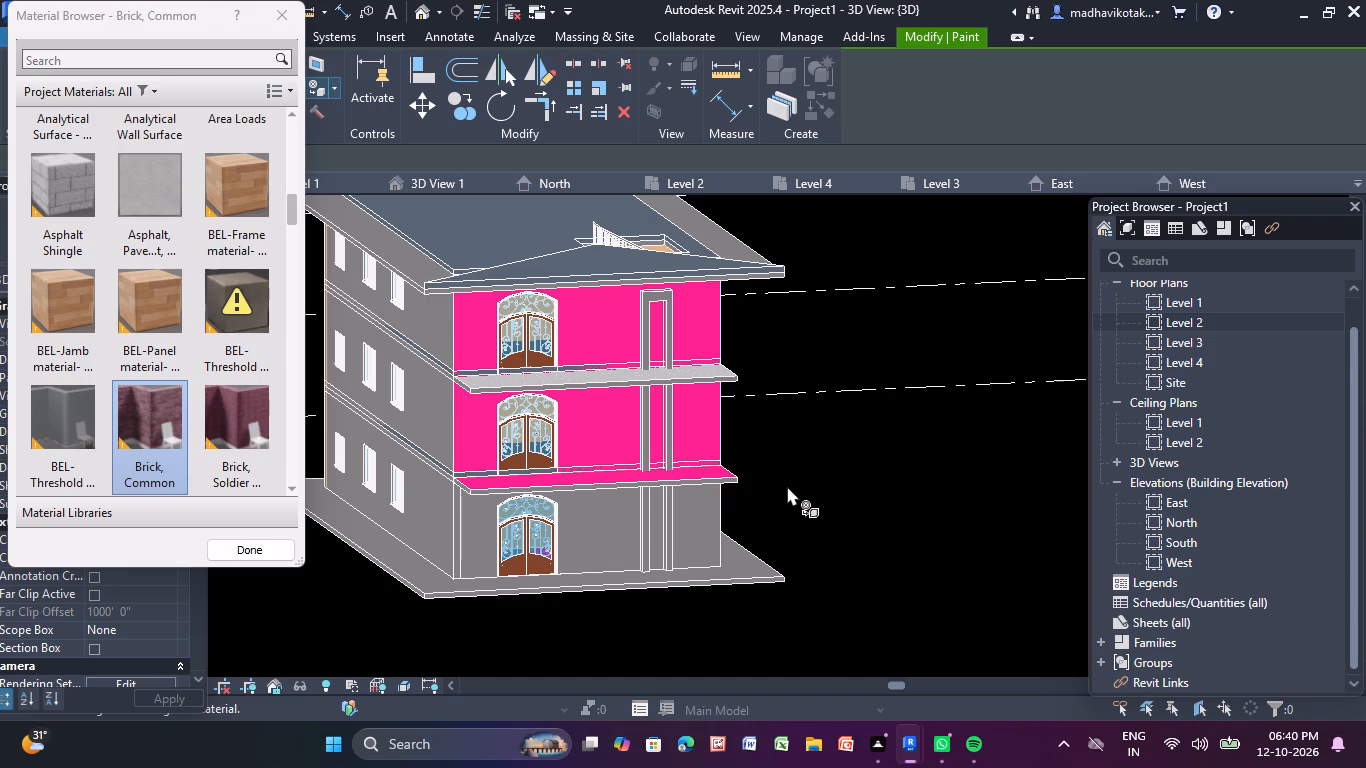
pyautogui.keyDown('shift'); pyautogui.moveTo(757, 502); pyautogui.dragTo(947, 474, button='middle'); pyautogui.keyUp('shift')
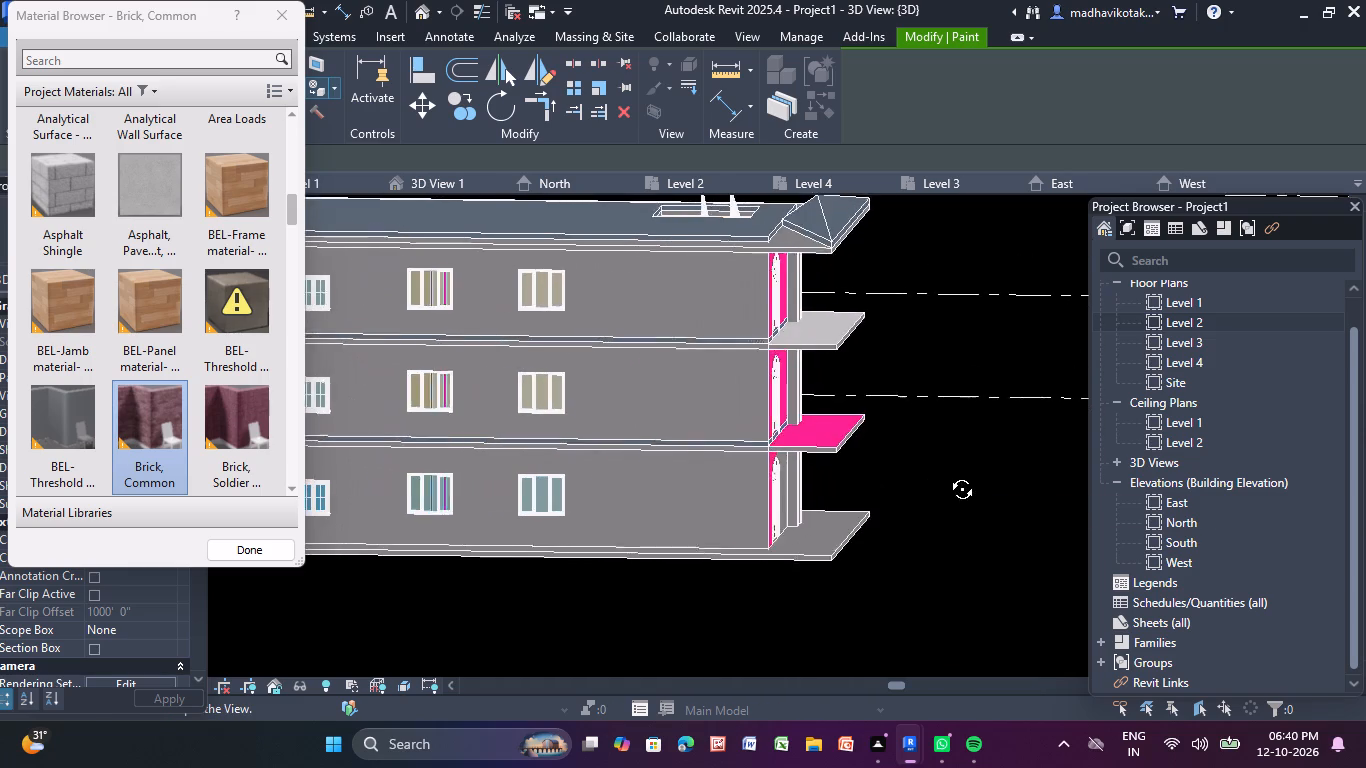
pyautogui.keyDown('shift'); pyautogui.moveTo(947, 474); pyautogui.dragTo(719, 408, button='middle'); pyautogui.keyUp('shift')
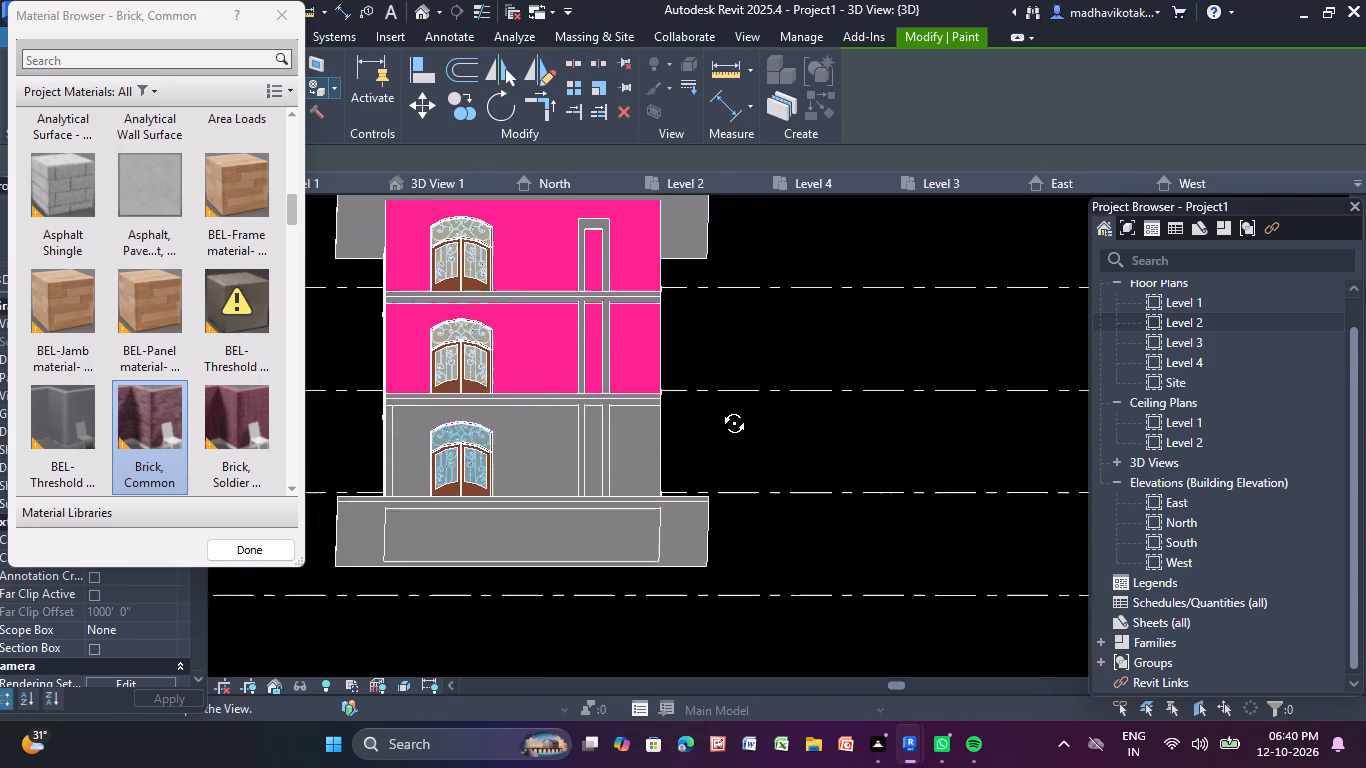
pyautogui.keyDown('shift'); pyautogui.moveTo(719, 408); pyautogui.dragTo(718, 451, button='middle'); pyautogui.keyUp('shift')
pyautogui.click(563, 504)
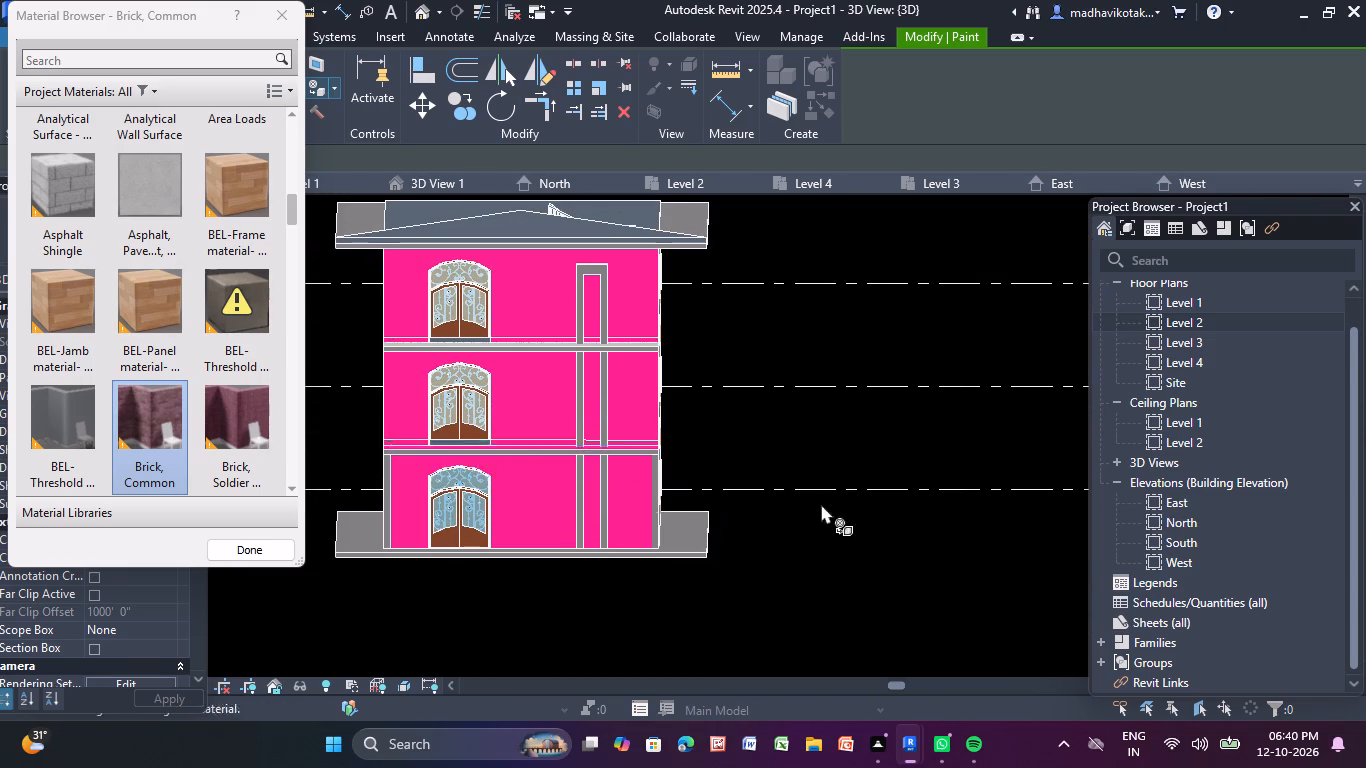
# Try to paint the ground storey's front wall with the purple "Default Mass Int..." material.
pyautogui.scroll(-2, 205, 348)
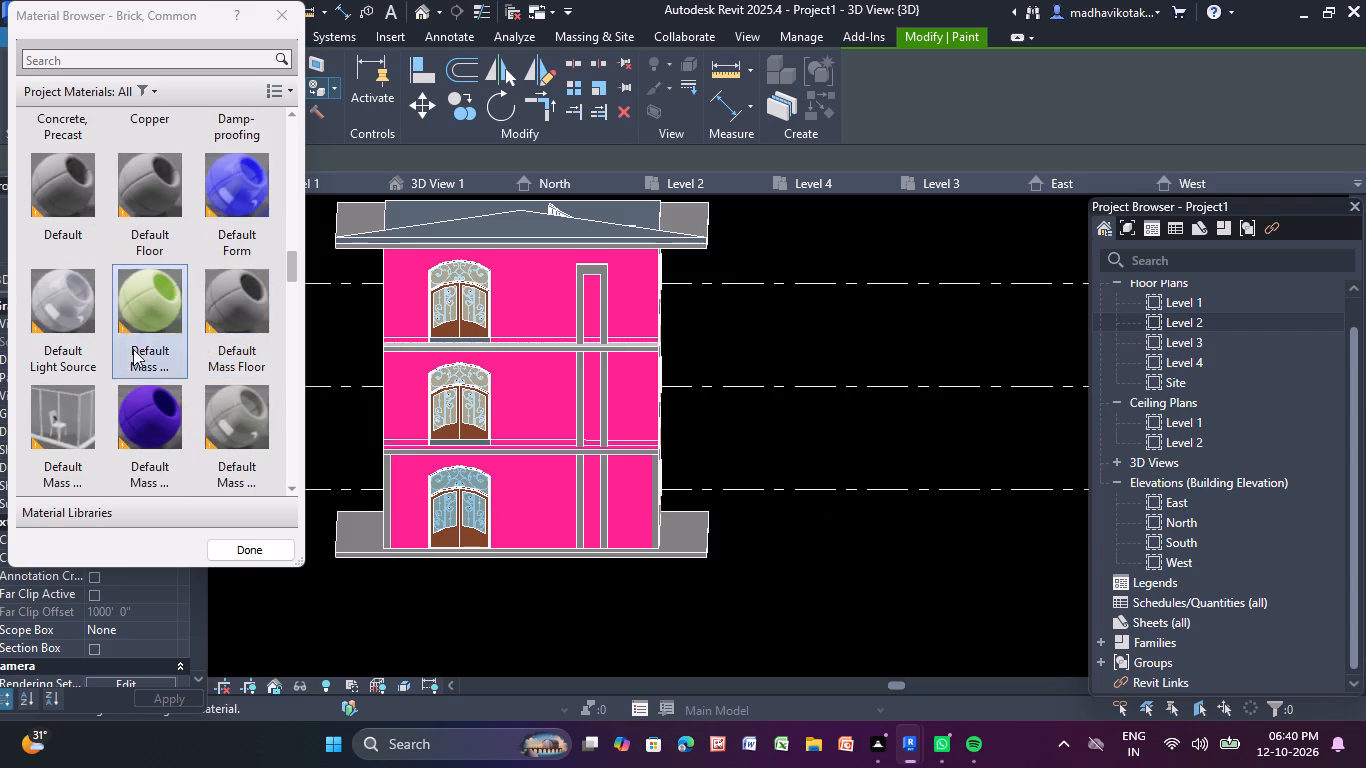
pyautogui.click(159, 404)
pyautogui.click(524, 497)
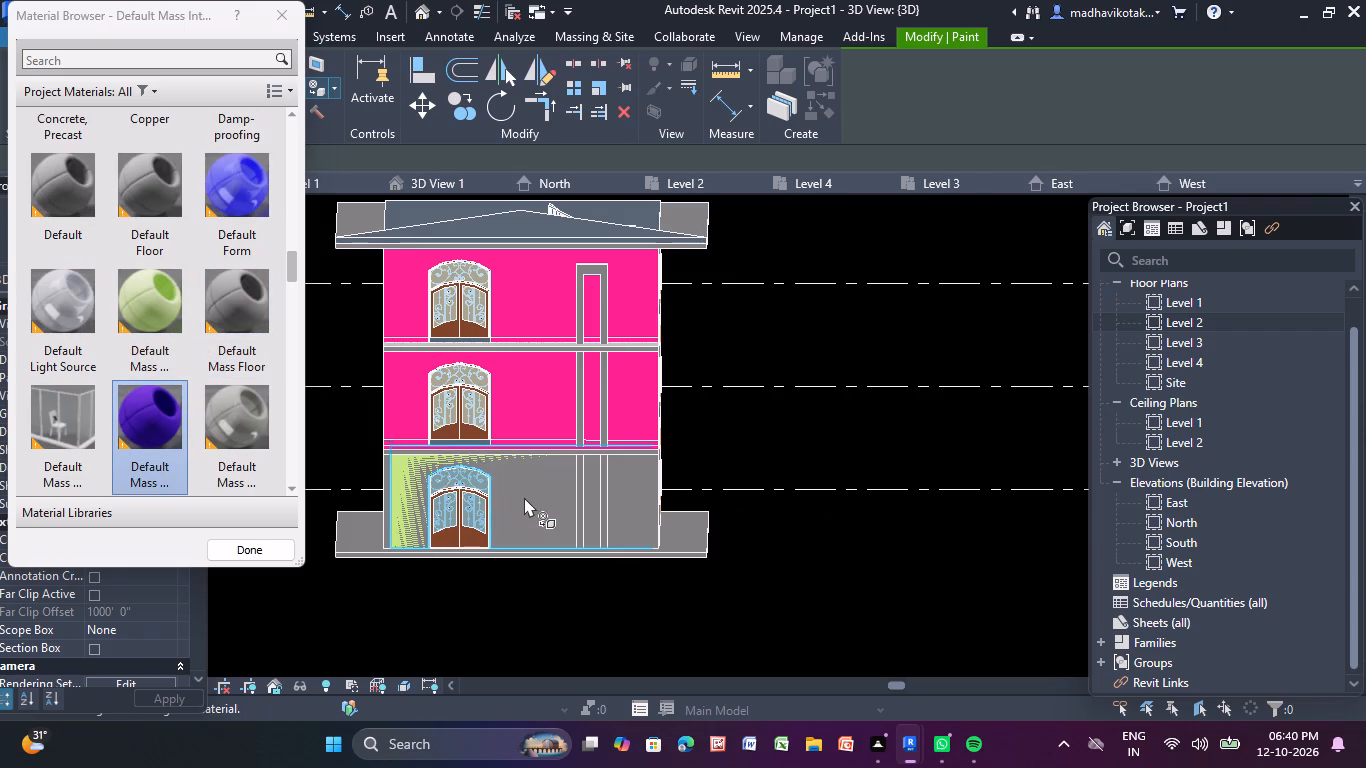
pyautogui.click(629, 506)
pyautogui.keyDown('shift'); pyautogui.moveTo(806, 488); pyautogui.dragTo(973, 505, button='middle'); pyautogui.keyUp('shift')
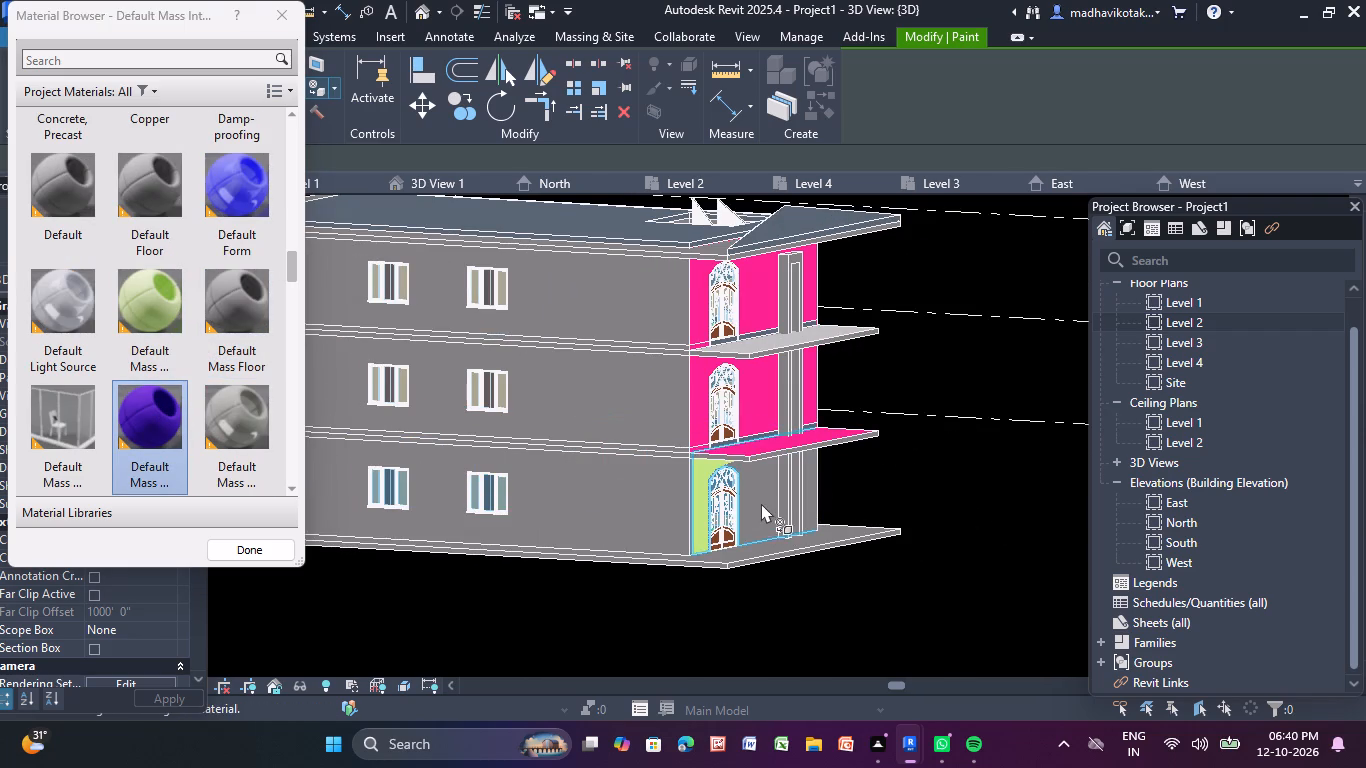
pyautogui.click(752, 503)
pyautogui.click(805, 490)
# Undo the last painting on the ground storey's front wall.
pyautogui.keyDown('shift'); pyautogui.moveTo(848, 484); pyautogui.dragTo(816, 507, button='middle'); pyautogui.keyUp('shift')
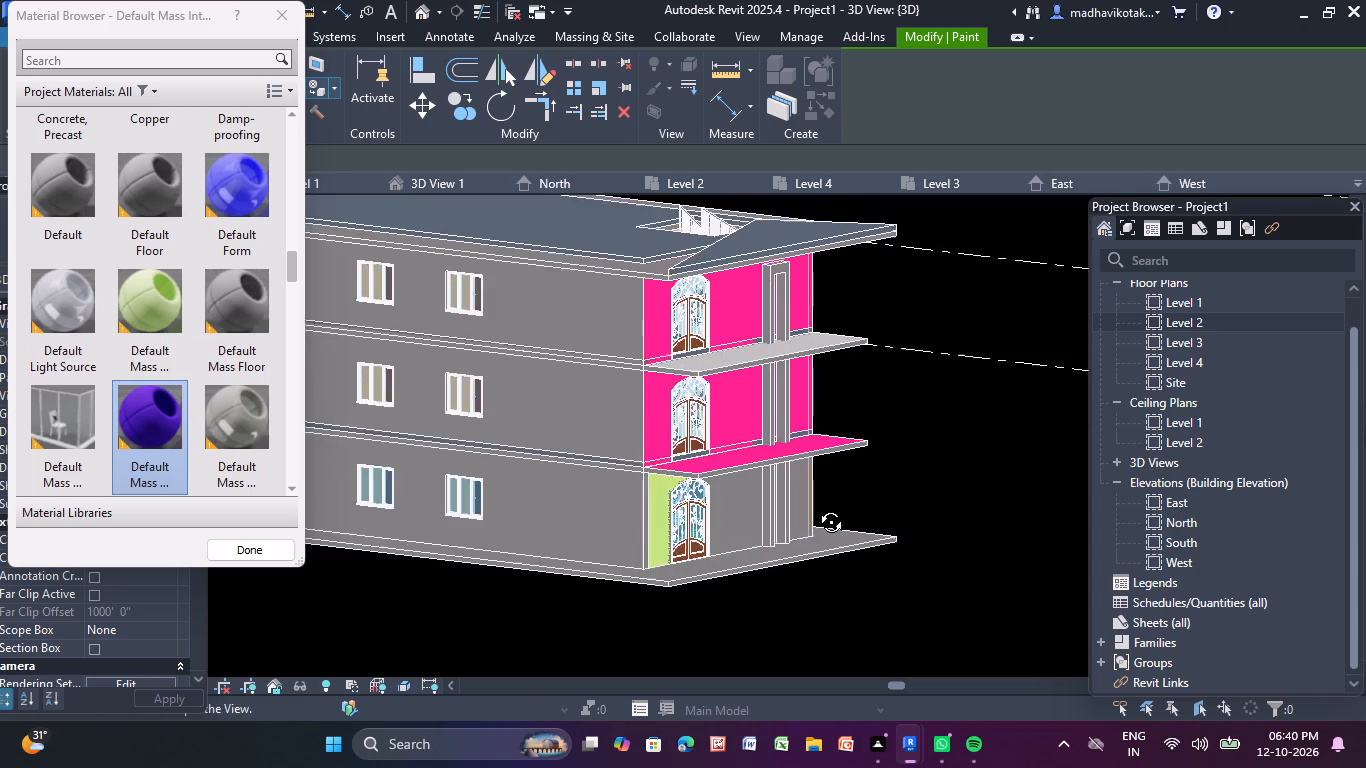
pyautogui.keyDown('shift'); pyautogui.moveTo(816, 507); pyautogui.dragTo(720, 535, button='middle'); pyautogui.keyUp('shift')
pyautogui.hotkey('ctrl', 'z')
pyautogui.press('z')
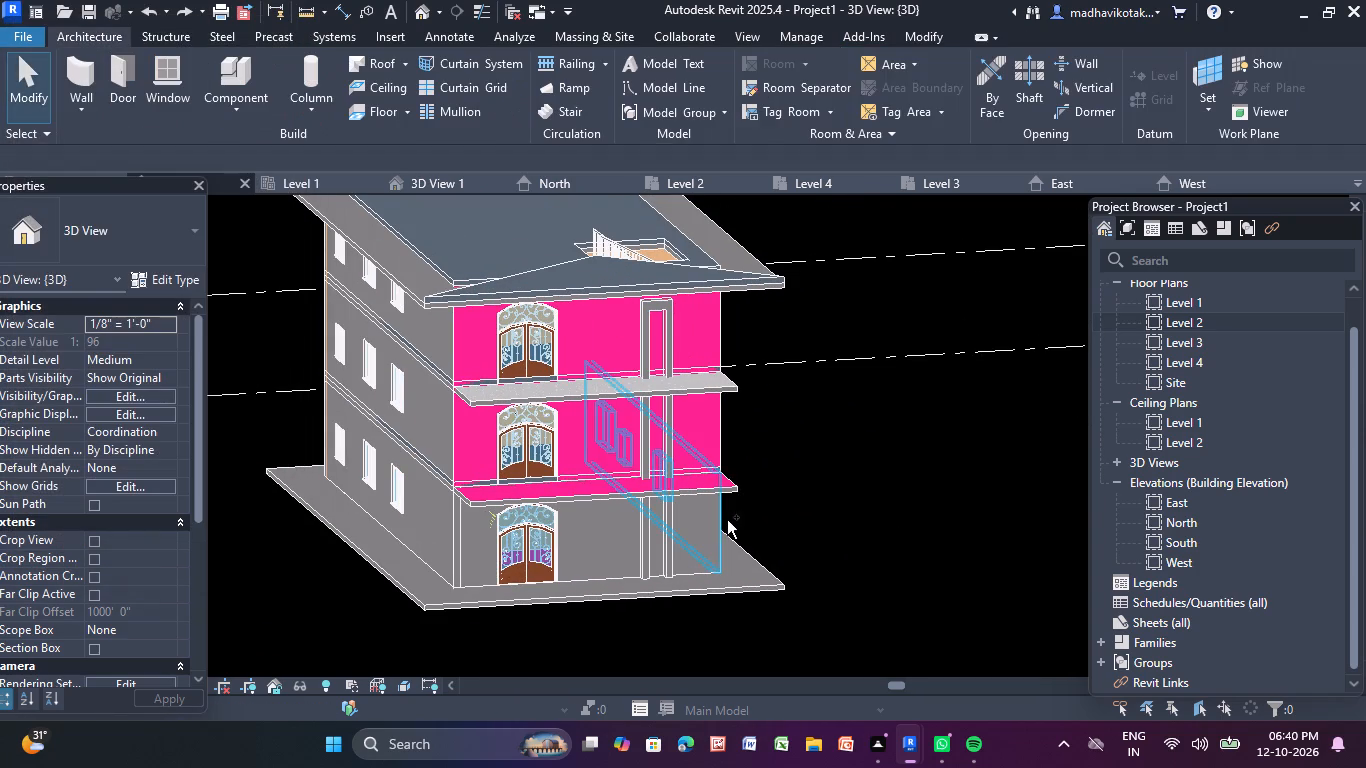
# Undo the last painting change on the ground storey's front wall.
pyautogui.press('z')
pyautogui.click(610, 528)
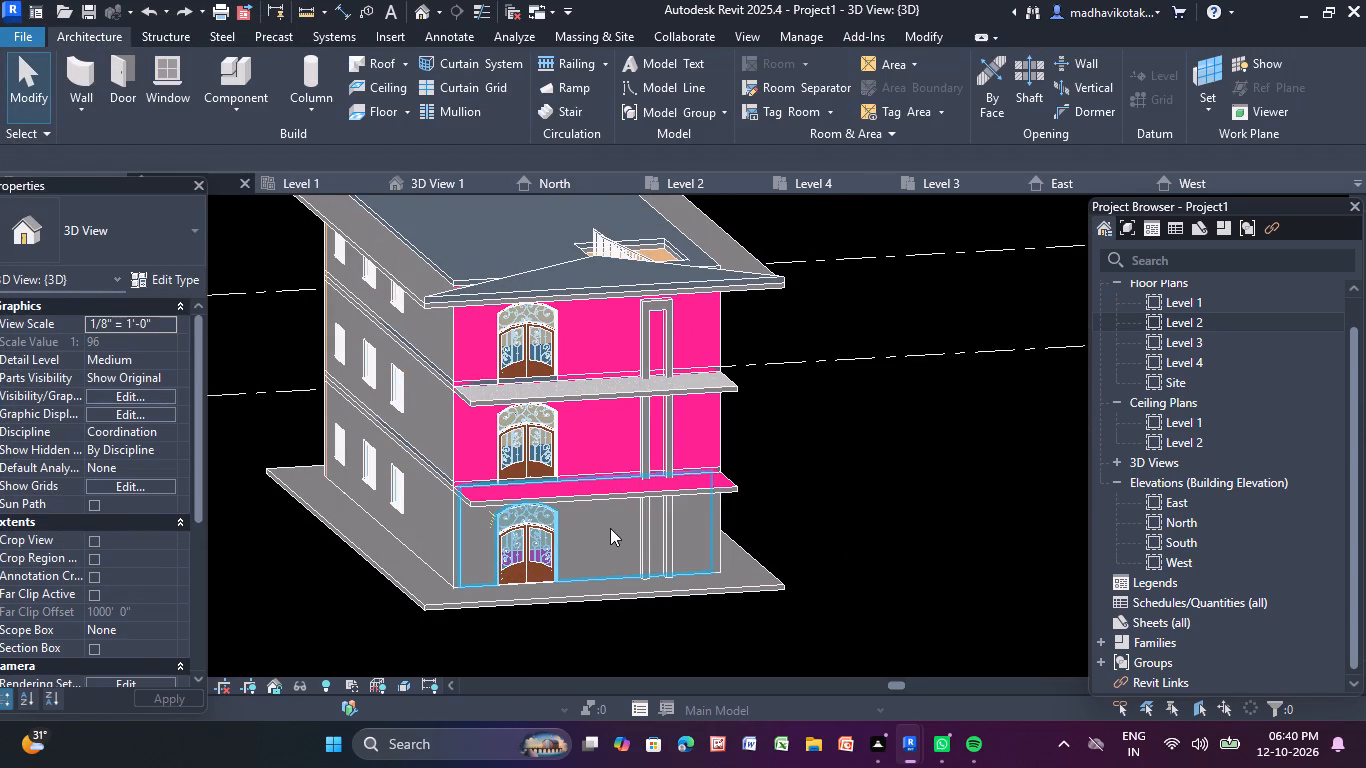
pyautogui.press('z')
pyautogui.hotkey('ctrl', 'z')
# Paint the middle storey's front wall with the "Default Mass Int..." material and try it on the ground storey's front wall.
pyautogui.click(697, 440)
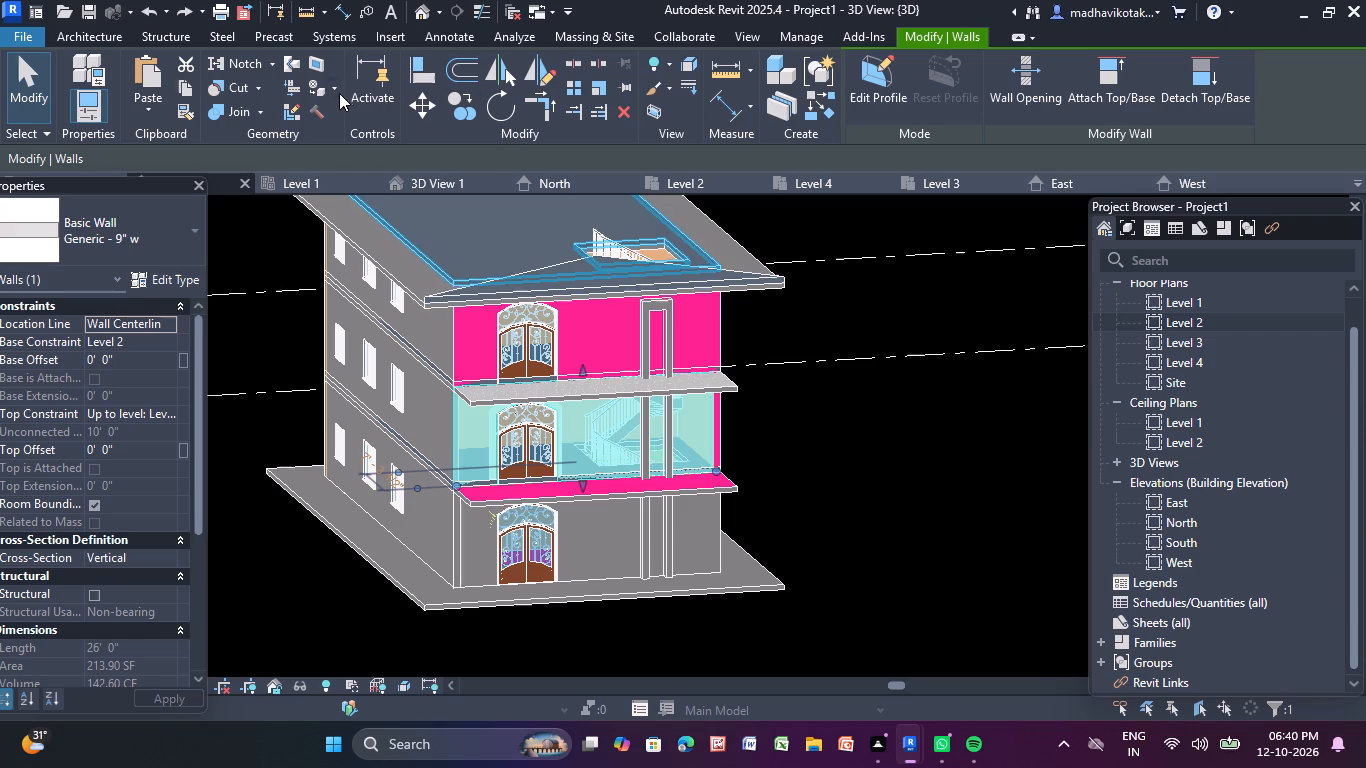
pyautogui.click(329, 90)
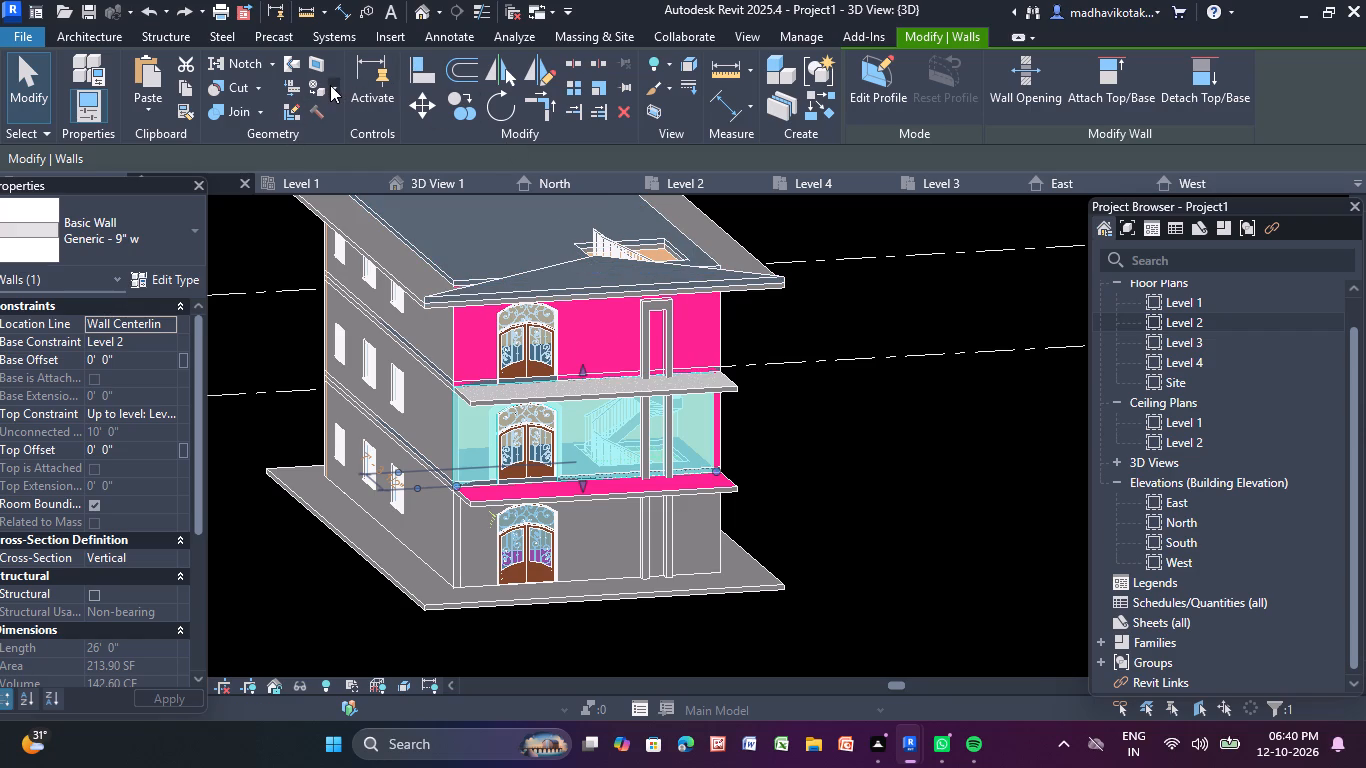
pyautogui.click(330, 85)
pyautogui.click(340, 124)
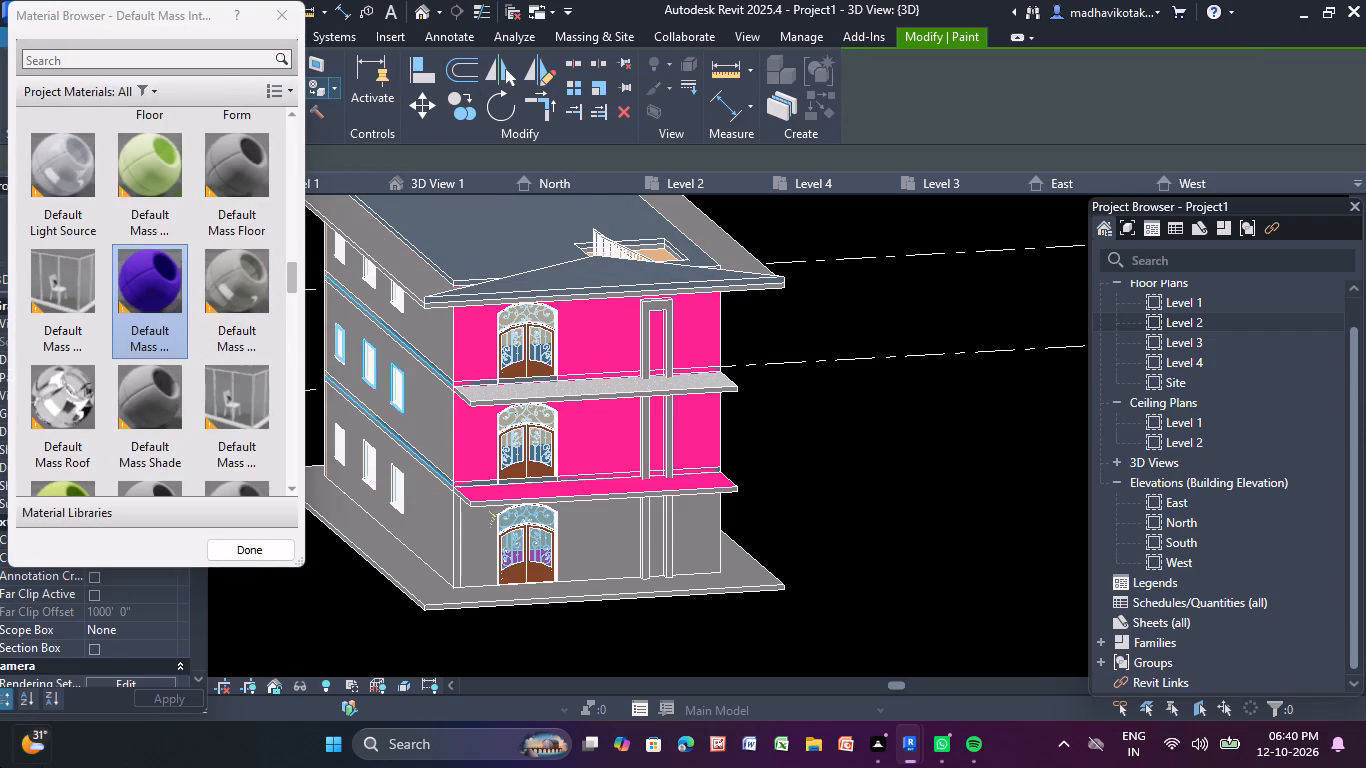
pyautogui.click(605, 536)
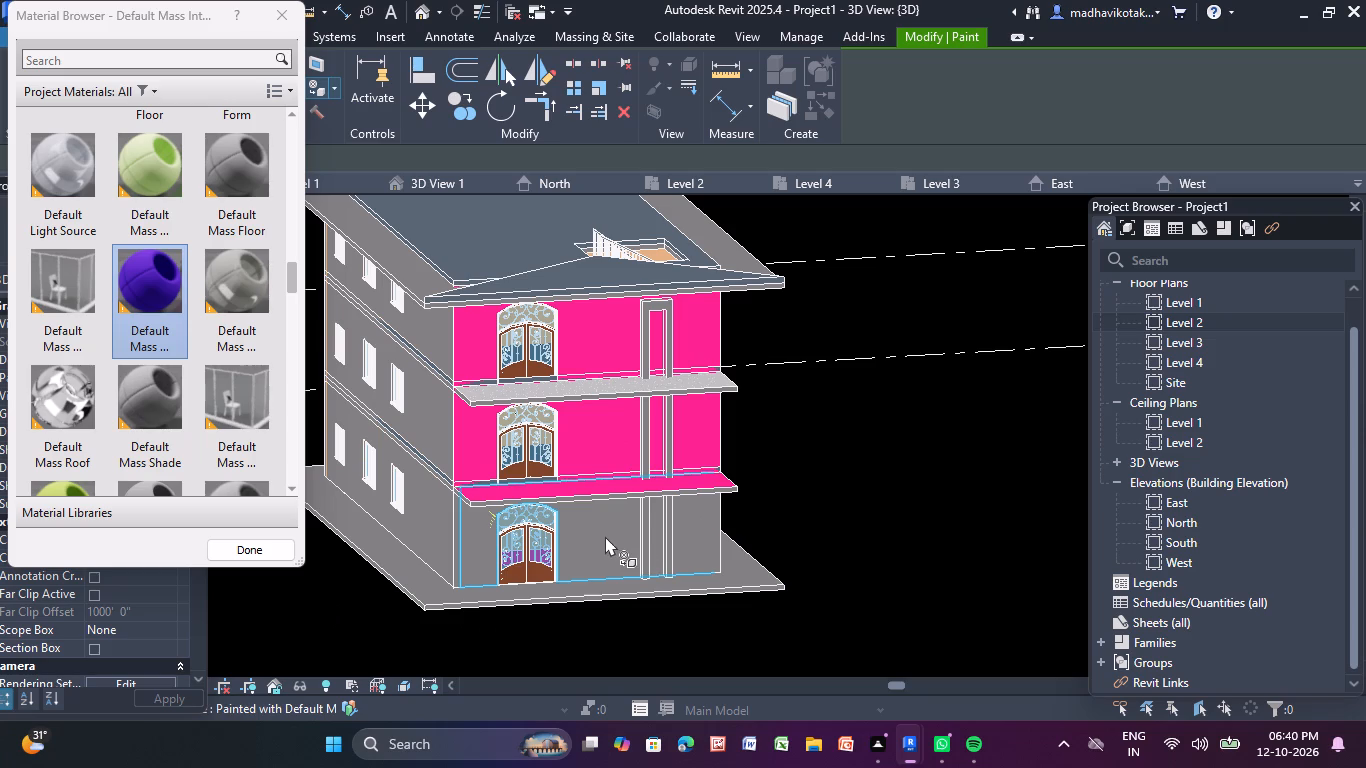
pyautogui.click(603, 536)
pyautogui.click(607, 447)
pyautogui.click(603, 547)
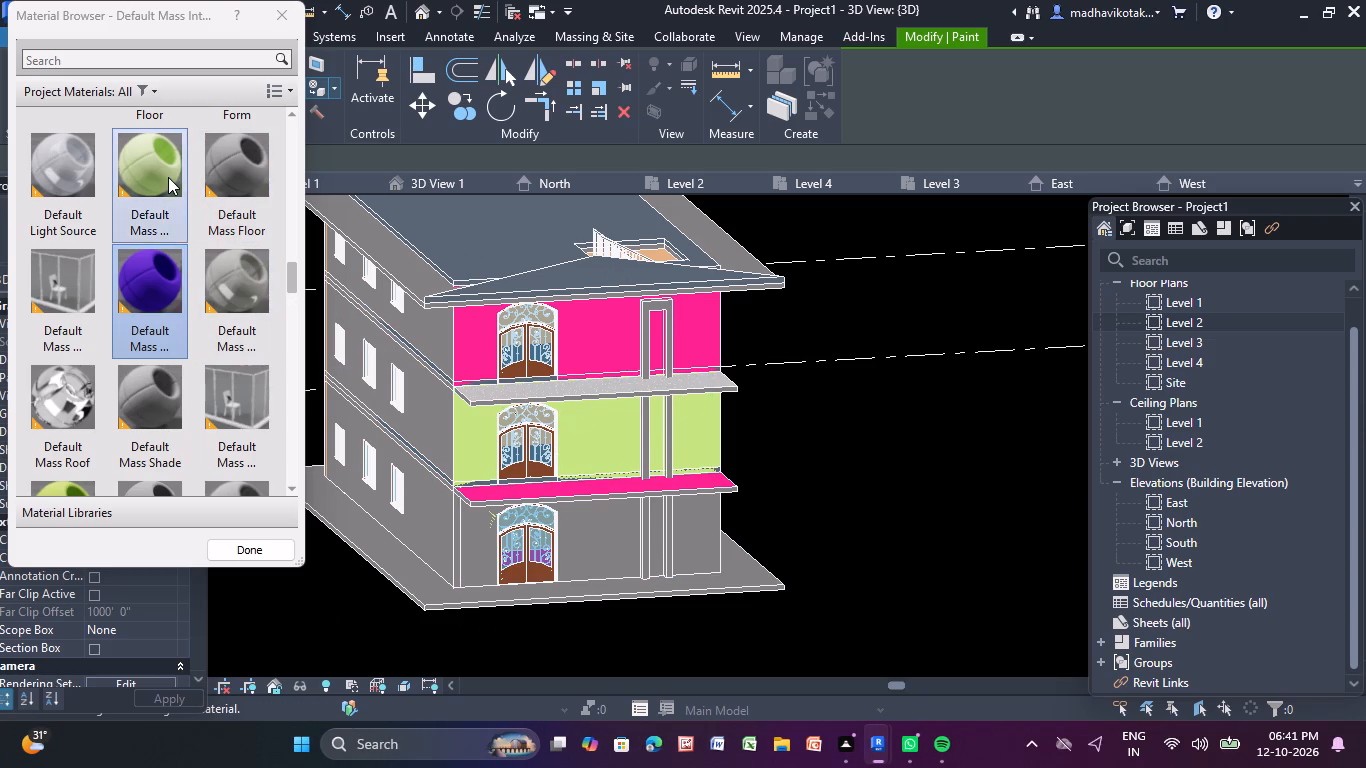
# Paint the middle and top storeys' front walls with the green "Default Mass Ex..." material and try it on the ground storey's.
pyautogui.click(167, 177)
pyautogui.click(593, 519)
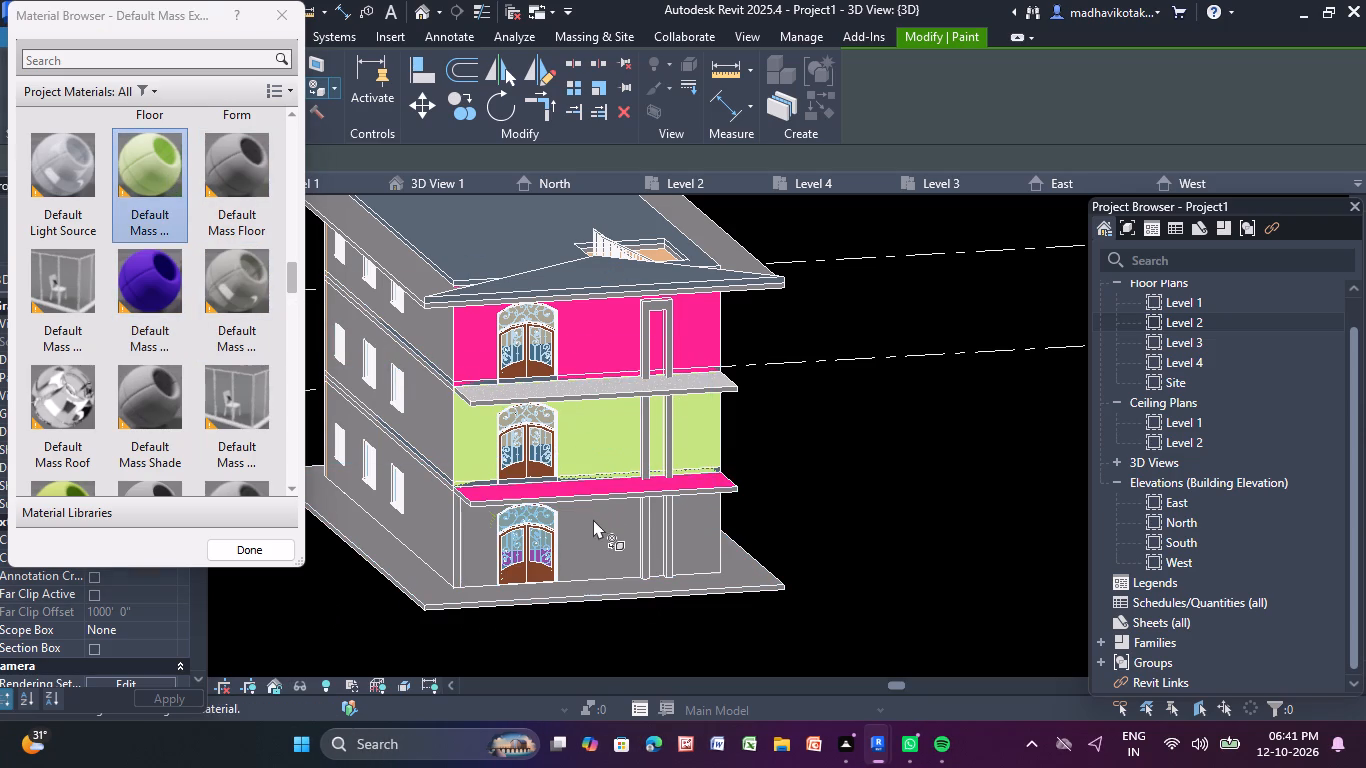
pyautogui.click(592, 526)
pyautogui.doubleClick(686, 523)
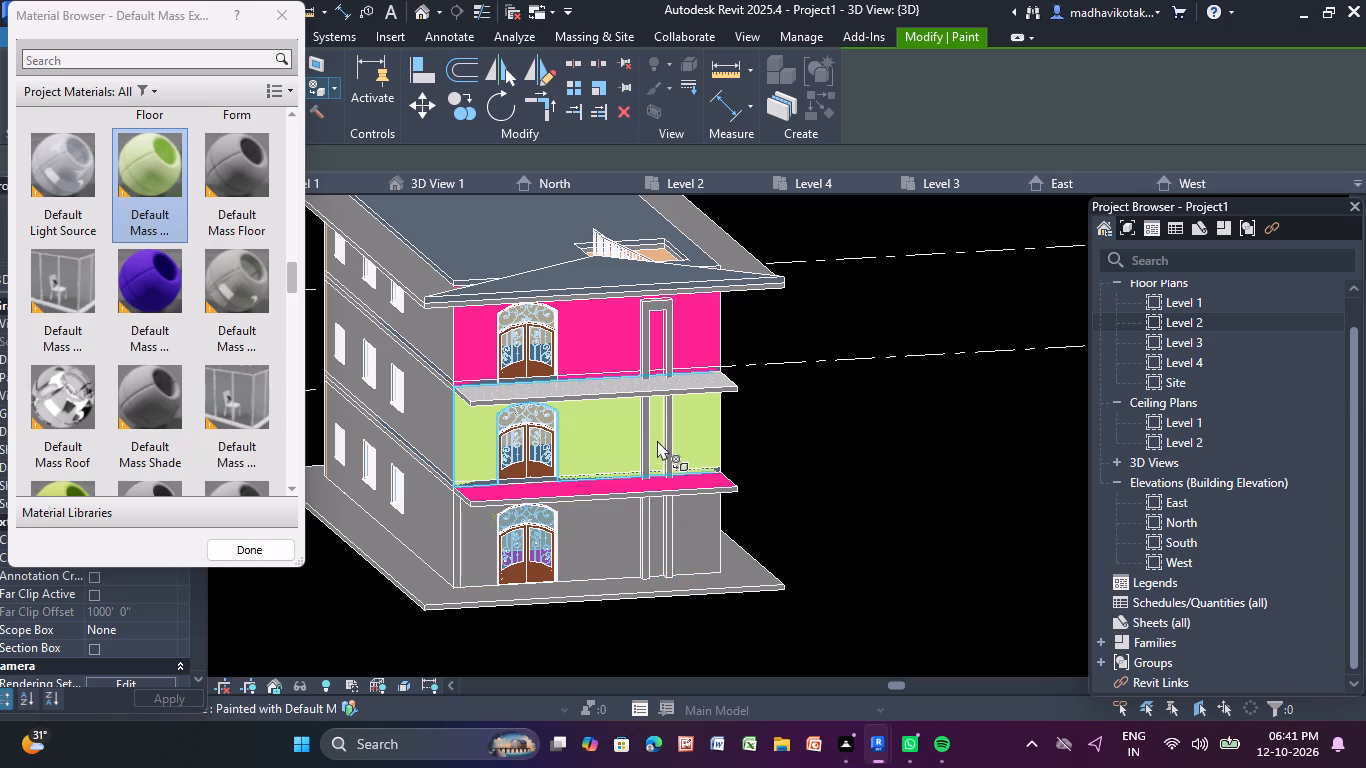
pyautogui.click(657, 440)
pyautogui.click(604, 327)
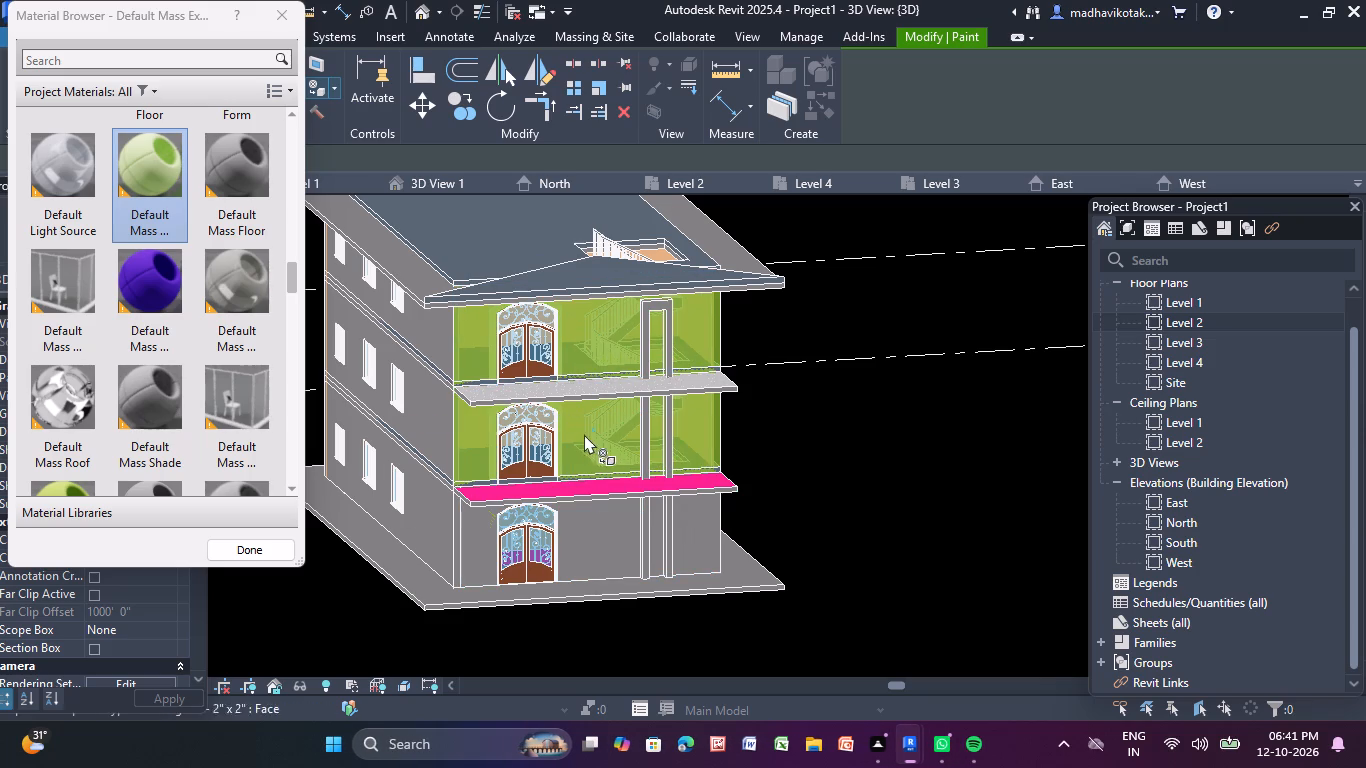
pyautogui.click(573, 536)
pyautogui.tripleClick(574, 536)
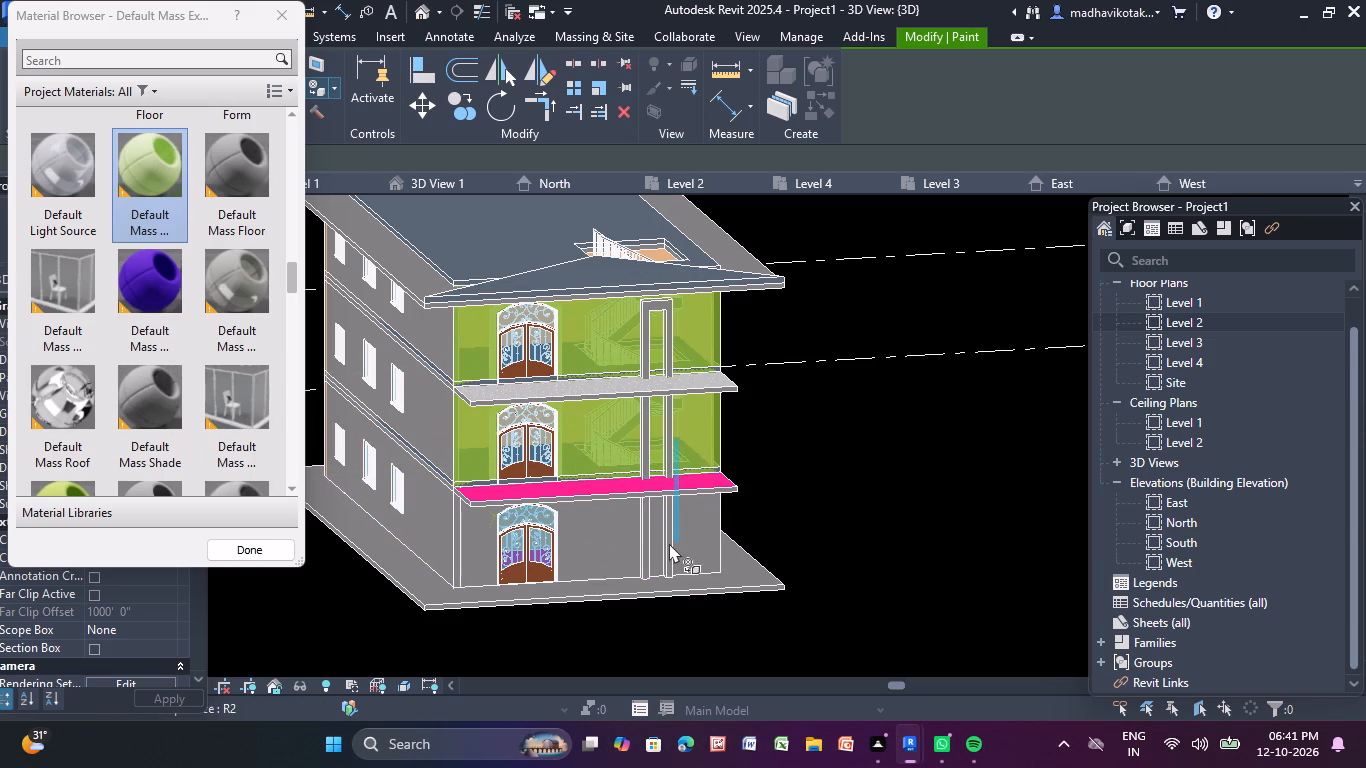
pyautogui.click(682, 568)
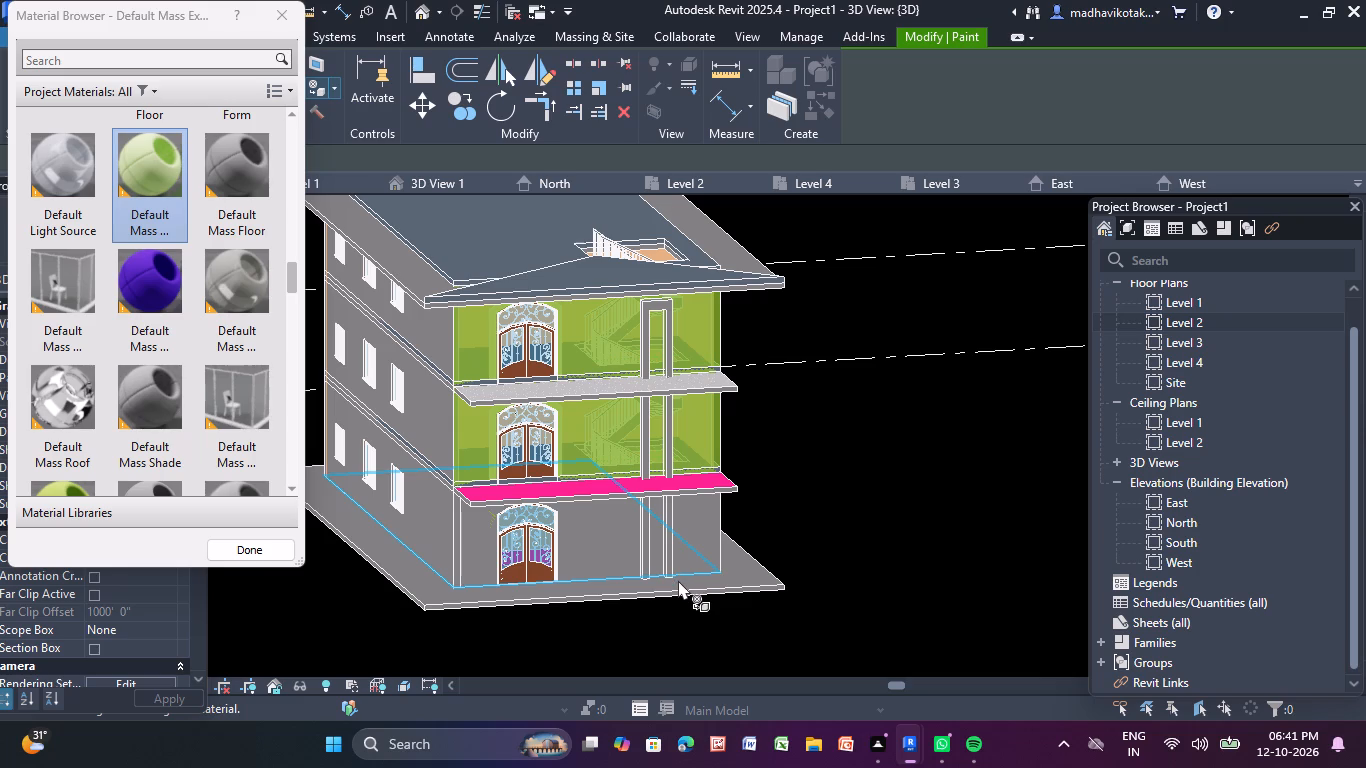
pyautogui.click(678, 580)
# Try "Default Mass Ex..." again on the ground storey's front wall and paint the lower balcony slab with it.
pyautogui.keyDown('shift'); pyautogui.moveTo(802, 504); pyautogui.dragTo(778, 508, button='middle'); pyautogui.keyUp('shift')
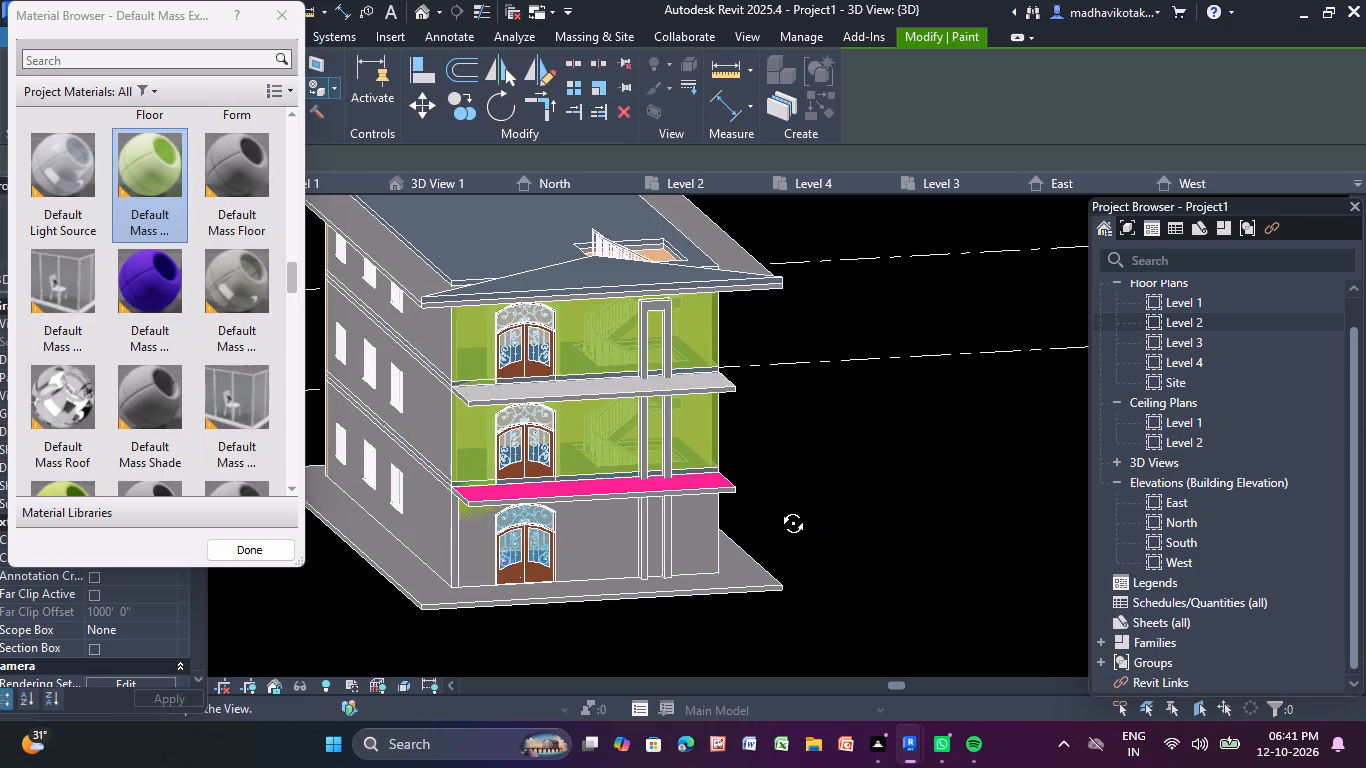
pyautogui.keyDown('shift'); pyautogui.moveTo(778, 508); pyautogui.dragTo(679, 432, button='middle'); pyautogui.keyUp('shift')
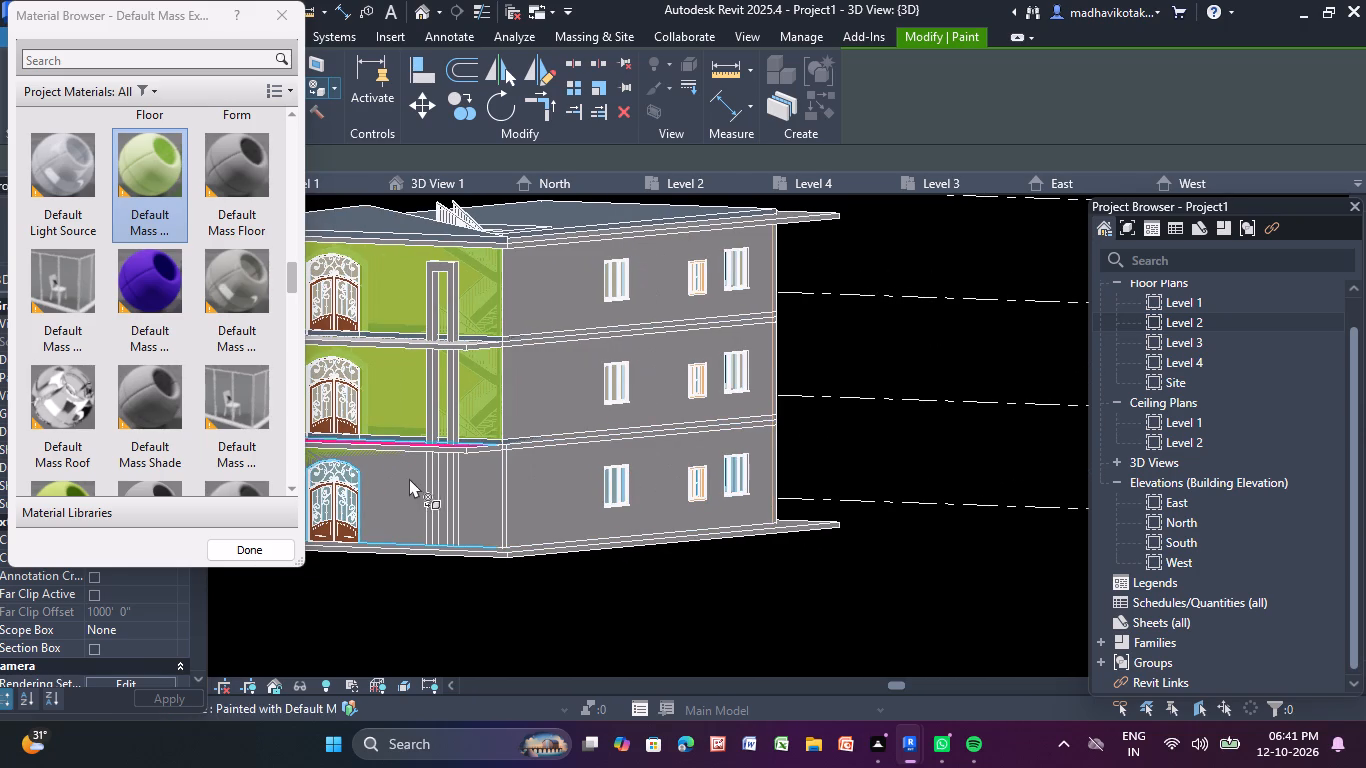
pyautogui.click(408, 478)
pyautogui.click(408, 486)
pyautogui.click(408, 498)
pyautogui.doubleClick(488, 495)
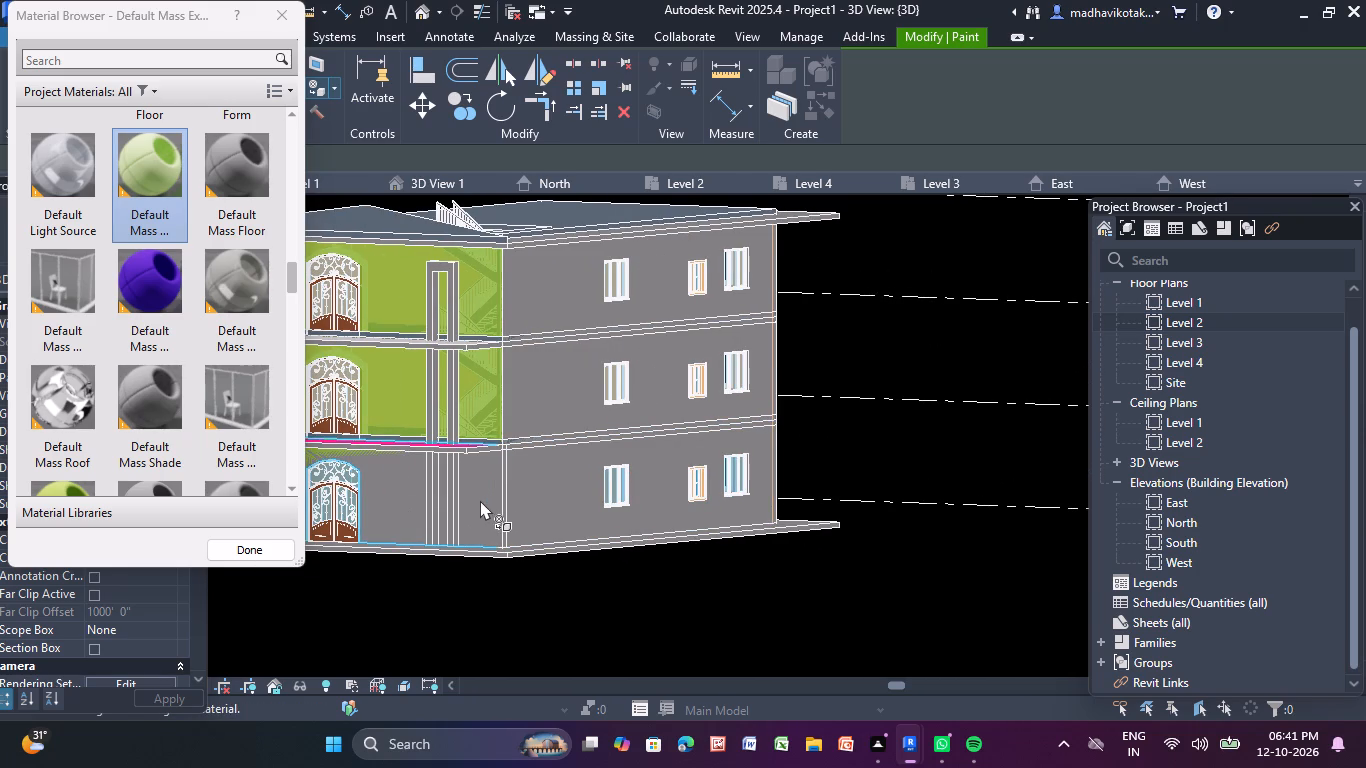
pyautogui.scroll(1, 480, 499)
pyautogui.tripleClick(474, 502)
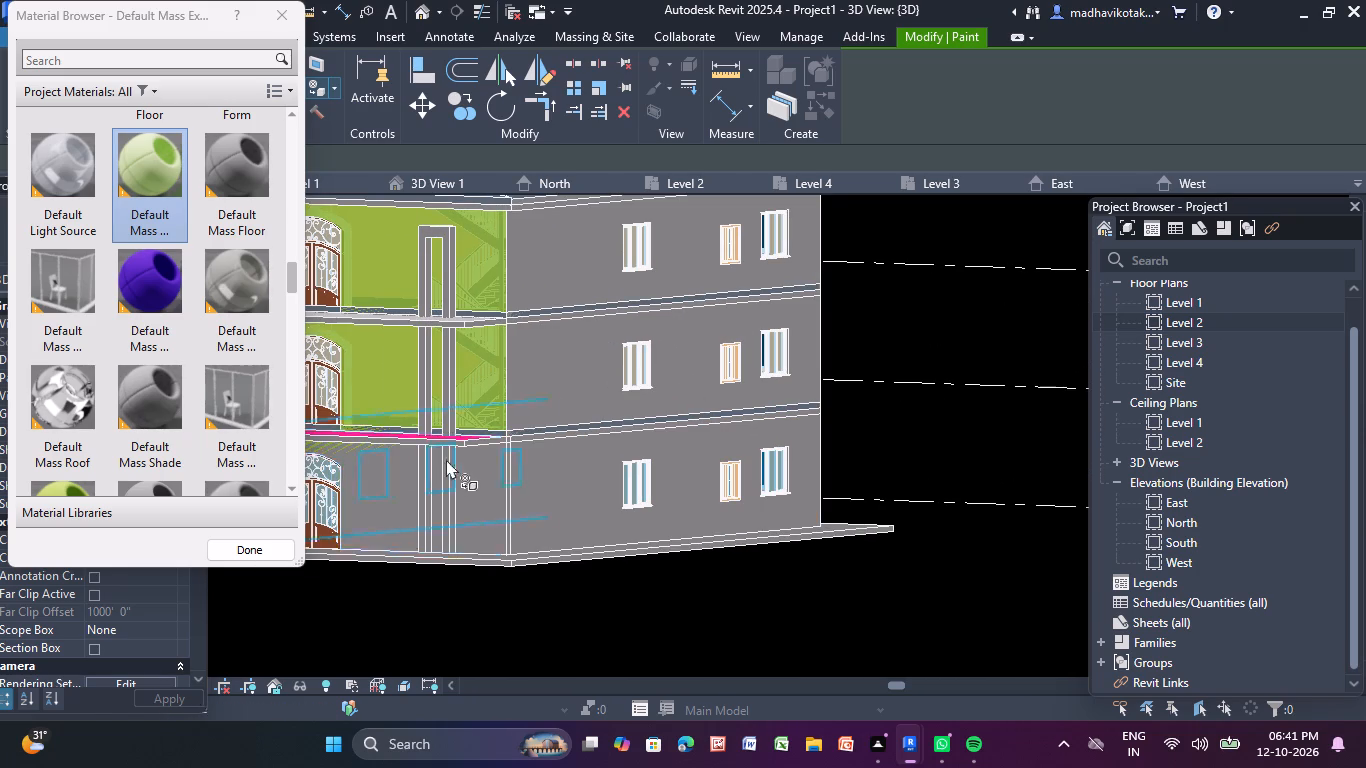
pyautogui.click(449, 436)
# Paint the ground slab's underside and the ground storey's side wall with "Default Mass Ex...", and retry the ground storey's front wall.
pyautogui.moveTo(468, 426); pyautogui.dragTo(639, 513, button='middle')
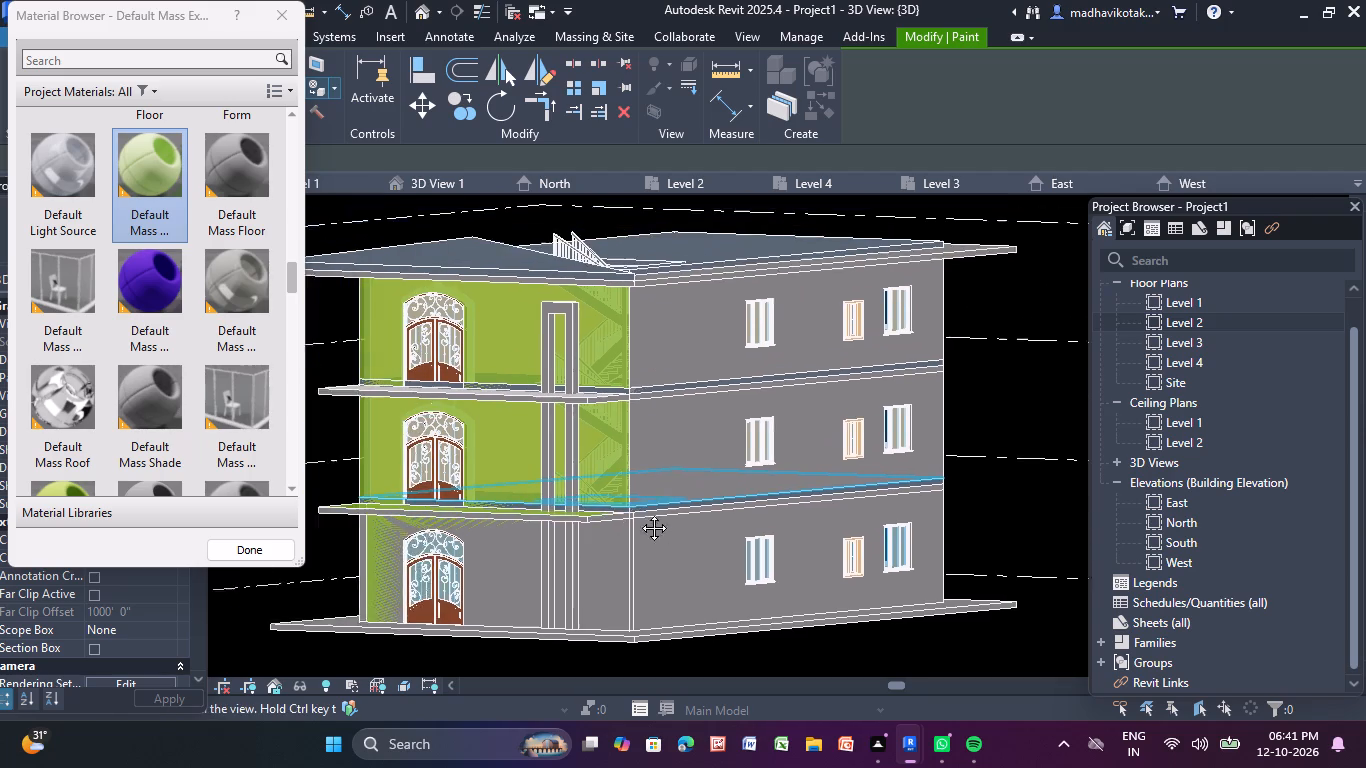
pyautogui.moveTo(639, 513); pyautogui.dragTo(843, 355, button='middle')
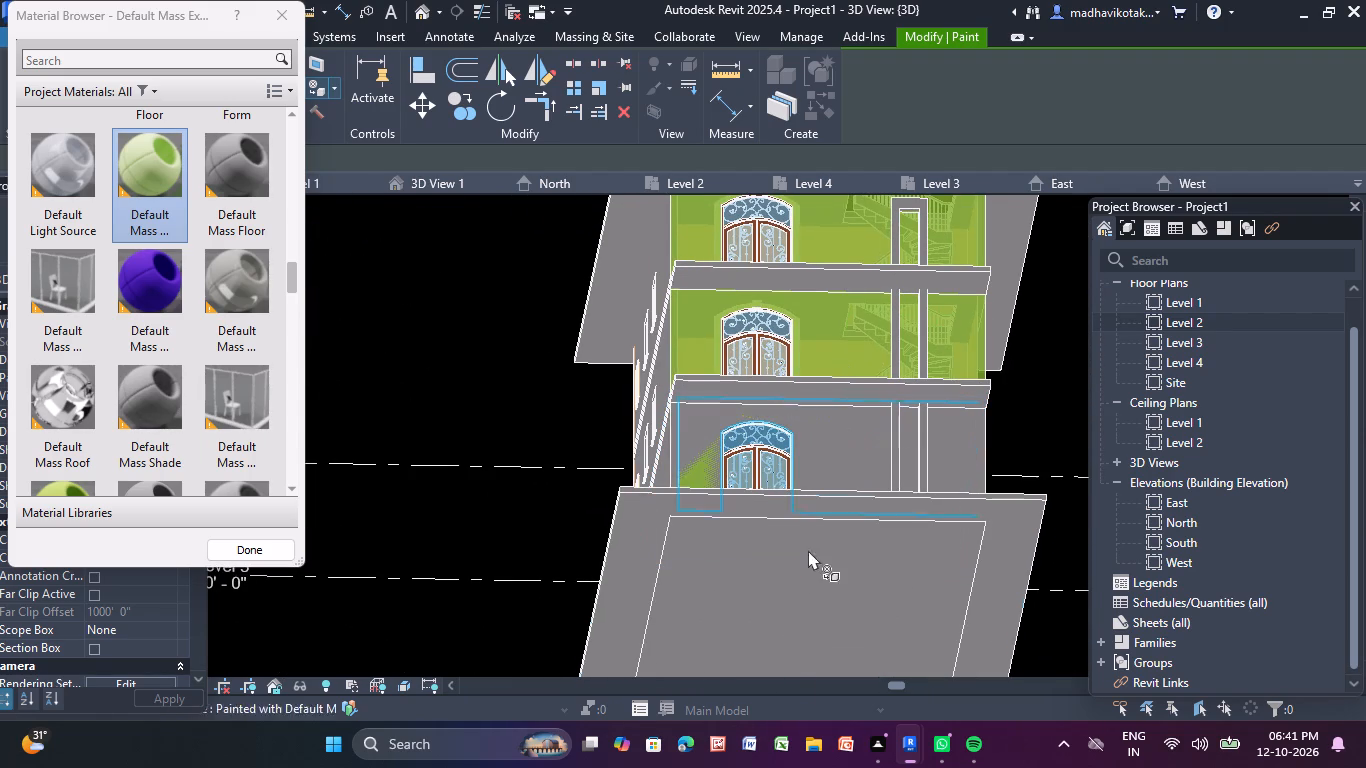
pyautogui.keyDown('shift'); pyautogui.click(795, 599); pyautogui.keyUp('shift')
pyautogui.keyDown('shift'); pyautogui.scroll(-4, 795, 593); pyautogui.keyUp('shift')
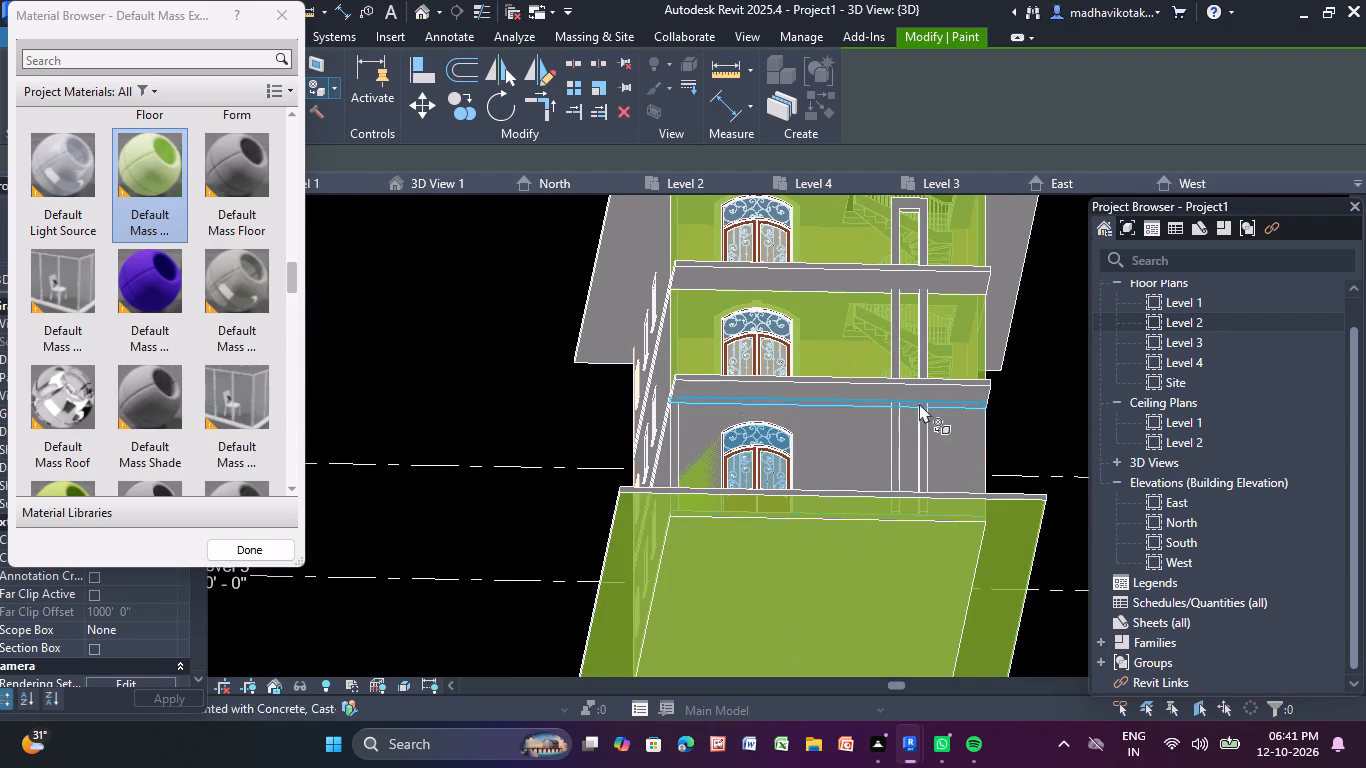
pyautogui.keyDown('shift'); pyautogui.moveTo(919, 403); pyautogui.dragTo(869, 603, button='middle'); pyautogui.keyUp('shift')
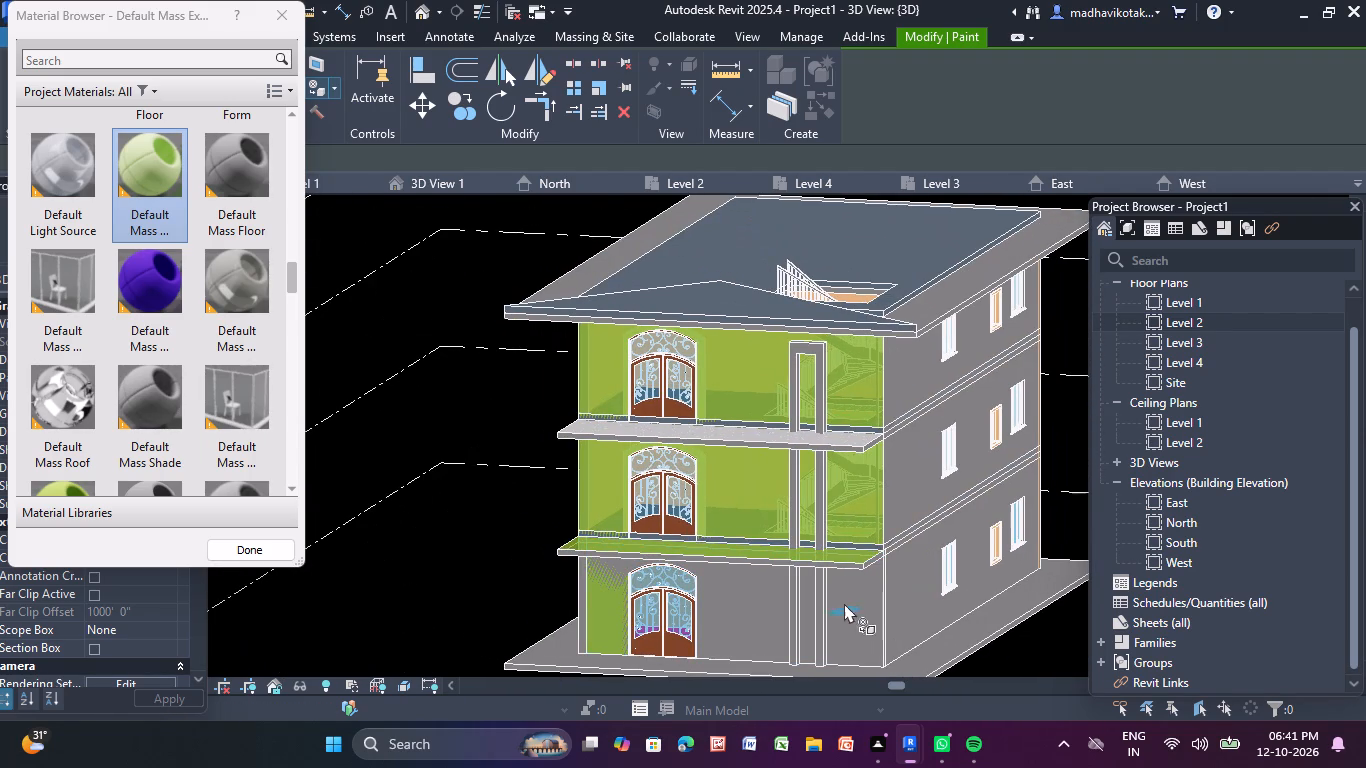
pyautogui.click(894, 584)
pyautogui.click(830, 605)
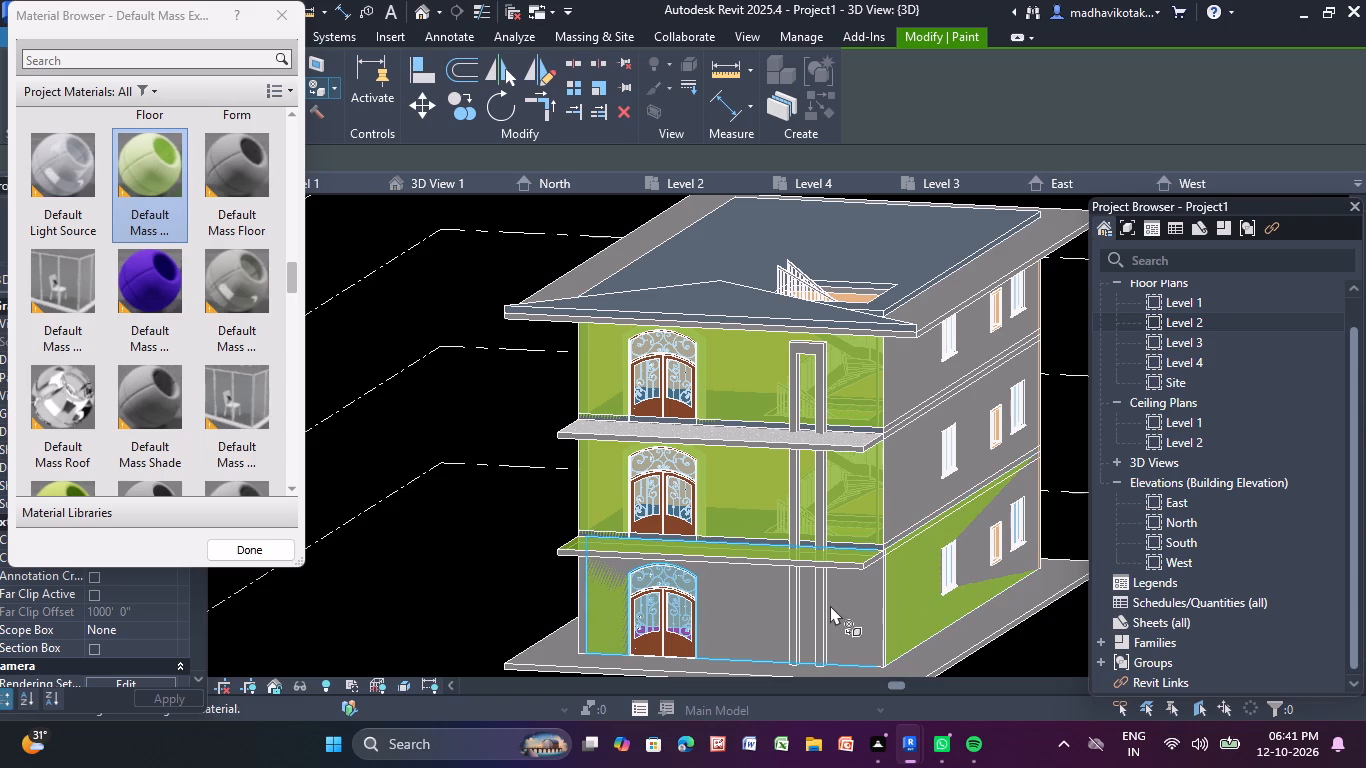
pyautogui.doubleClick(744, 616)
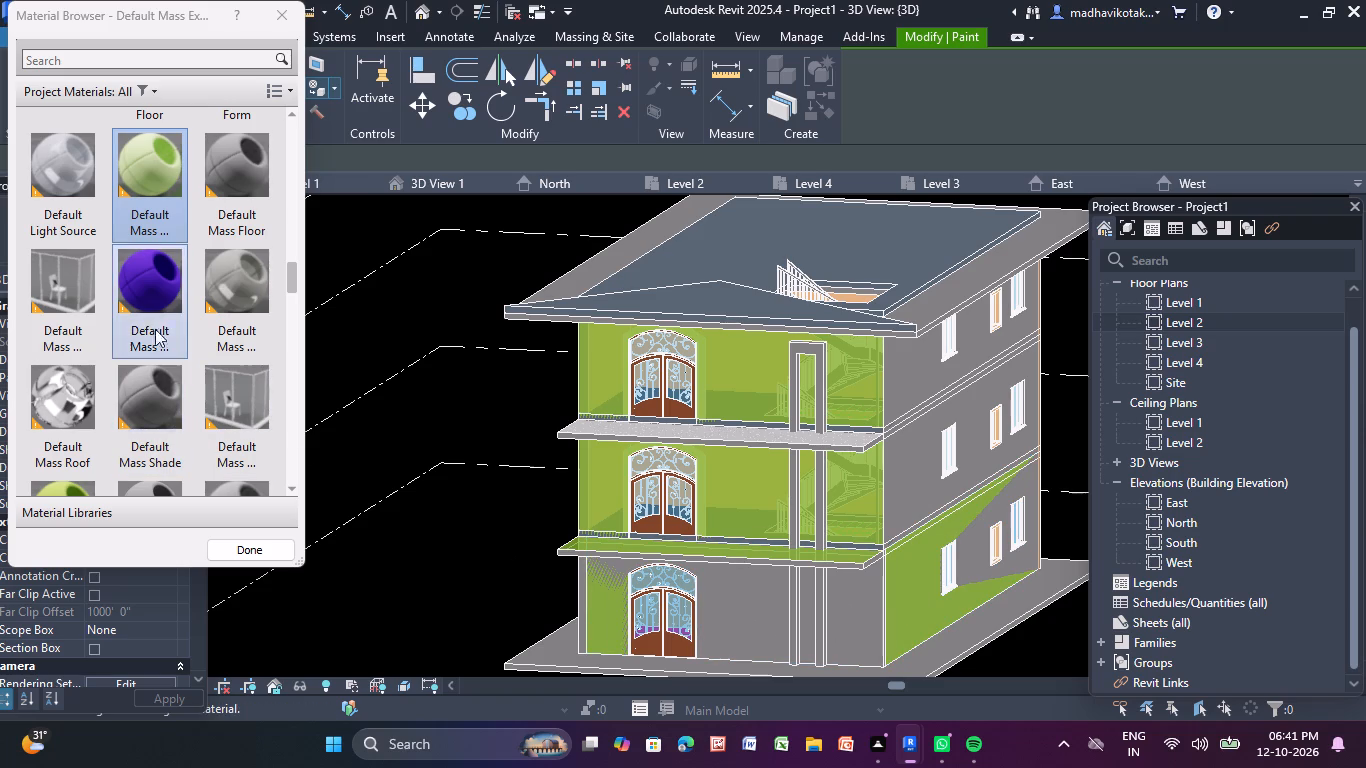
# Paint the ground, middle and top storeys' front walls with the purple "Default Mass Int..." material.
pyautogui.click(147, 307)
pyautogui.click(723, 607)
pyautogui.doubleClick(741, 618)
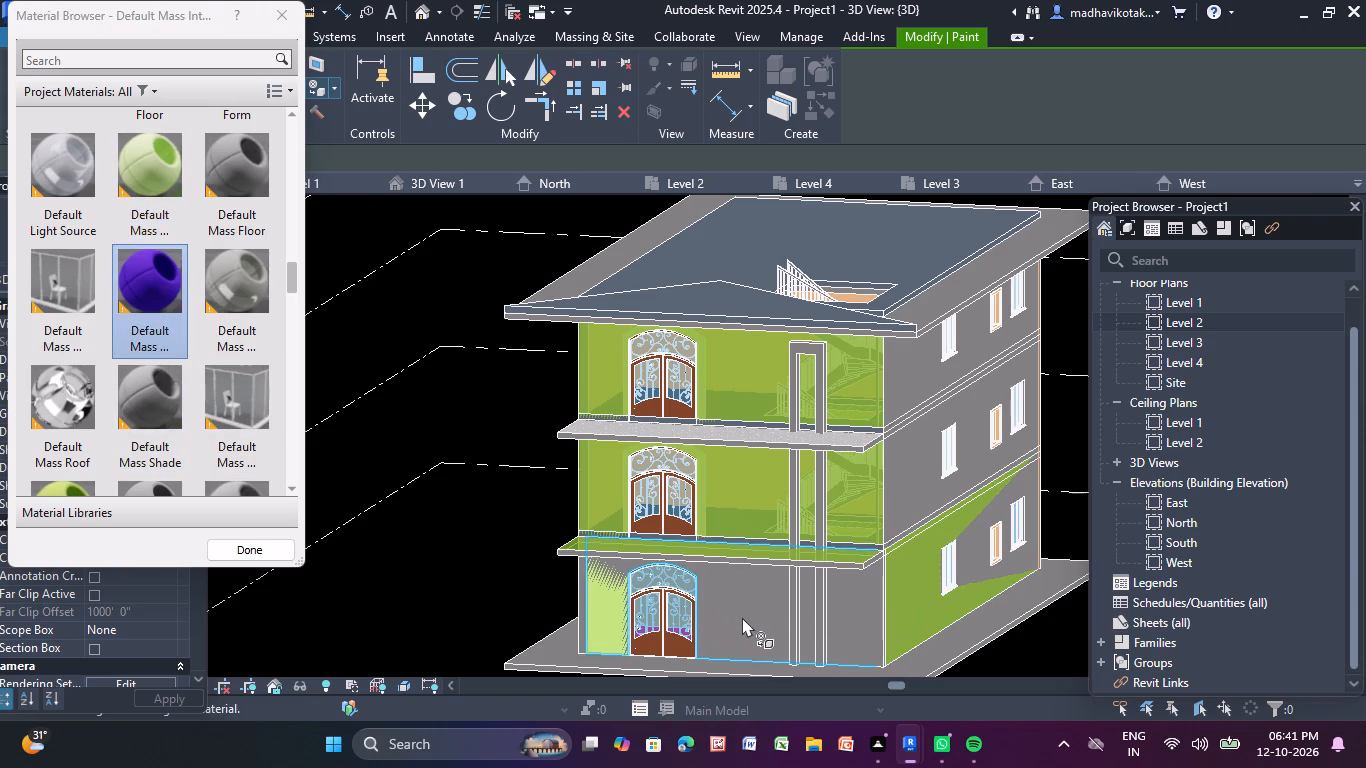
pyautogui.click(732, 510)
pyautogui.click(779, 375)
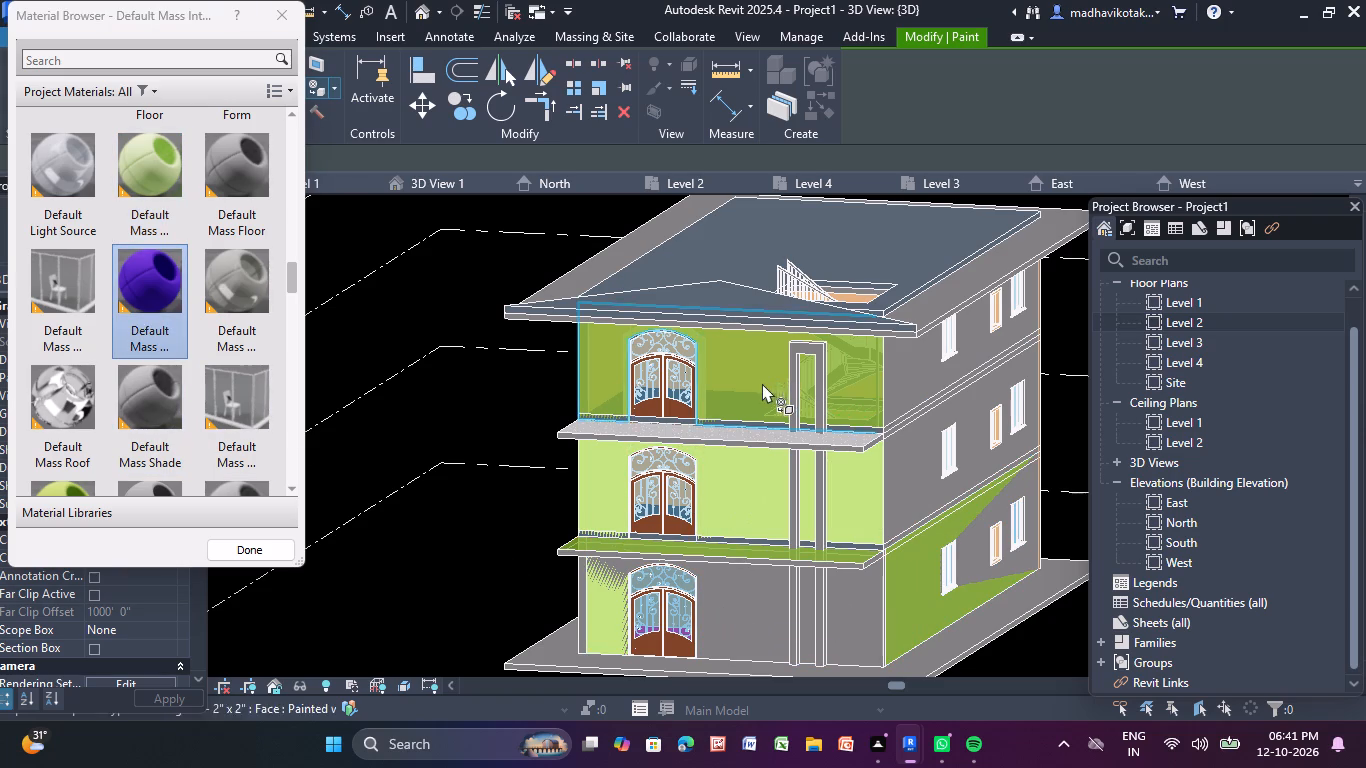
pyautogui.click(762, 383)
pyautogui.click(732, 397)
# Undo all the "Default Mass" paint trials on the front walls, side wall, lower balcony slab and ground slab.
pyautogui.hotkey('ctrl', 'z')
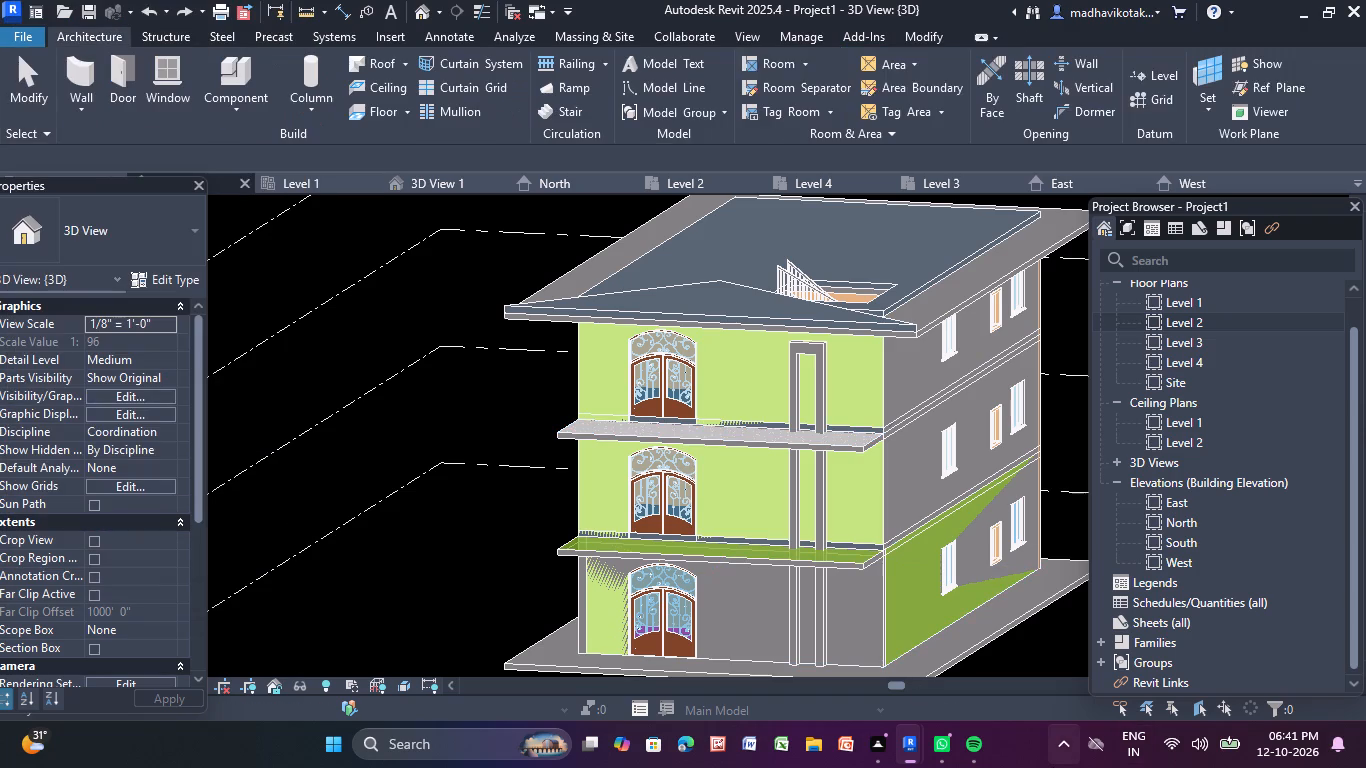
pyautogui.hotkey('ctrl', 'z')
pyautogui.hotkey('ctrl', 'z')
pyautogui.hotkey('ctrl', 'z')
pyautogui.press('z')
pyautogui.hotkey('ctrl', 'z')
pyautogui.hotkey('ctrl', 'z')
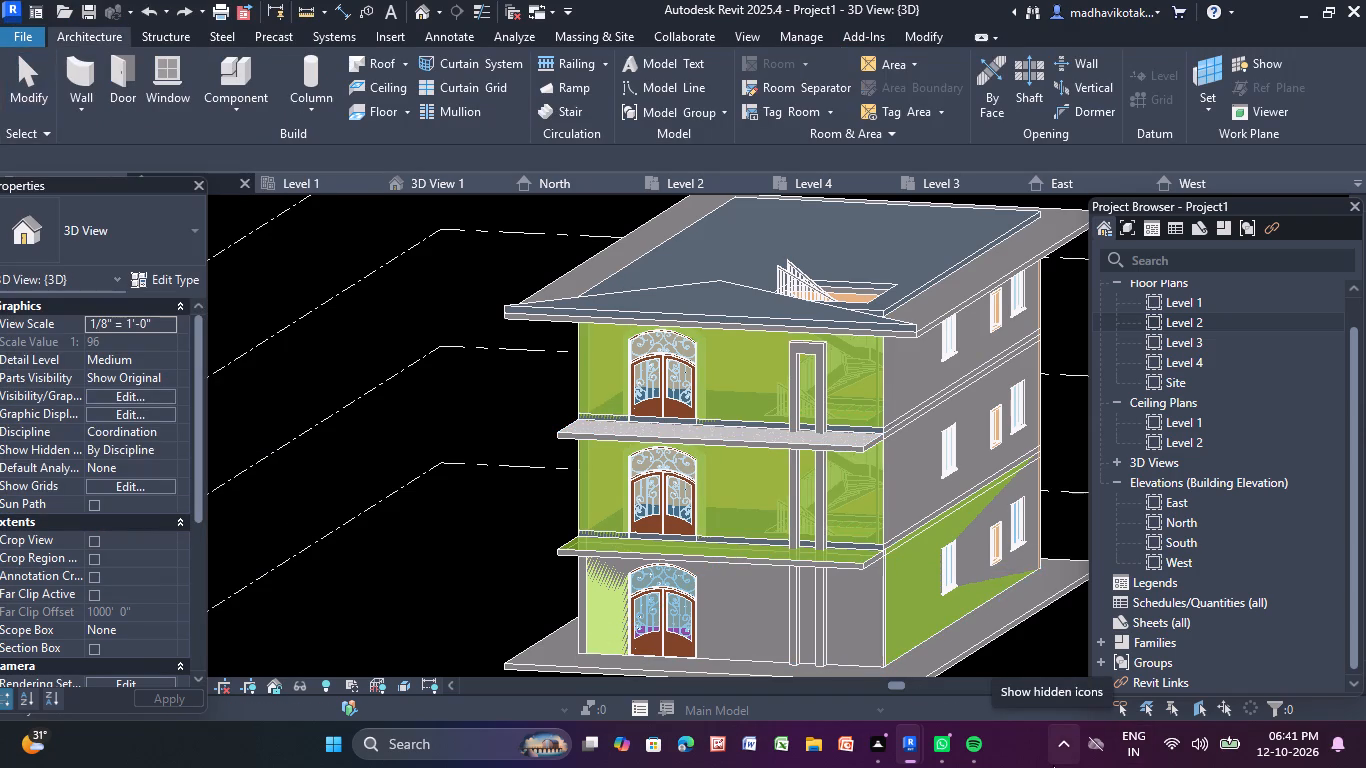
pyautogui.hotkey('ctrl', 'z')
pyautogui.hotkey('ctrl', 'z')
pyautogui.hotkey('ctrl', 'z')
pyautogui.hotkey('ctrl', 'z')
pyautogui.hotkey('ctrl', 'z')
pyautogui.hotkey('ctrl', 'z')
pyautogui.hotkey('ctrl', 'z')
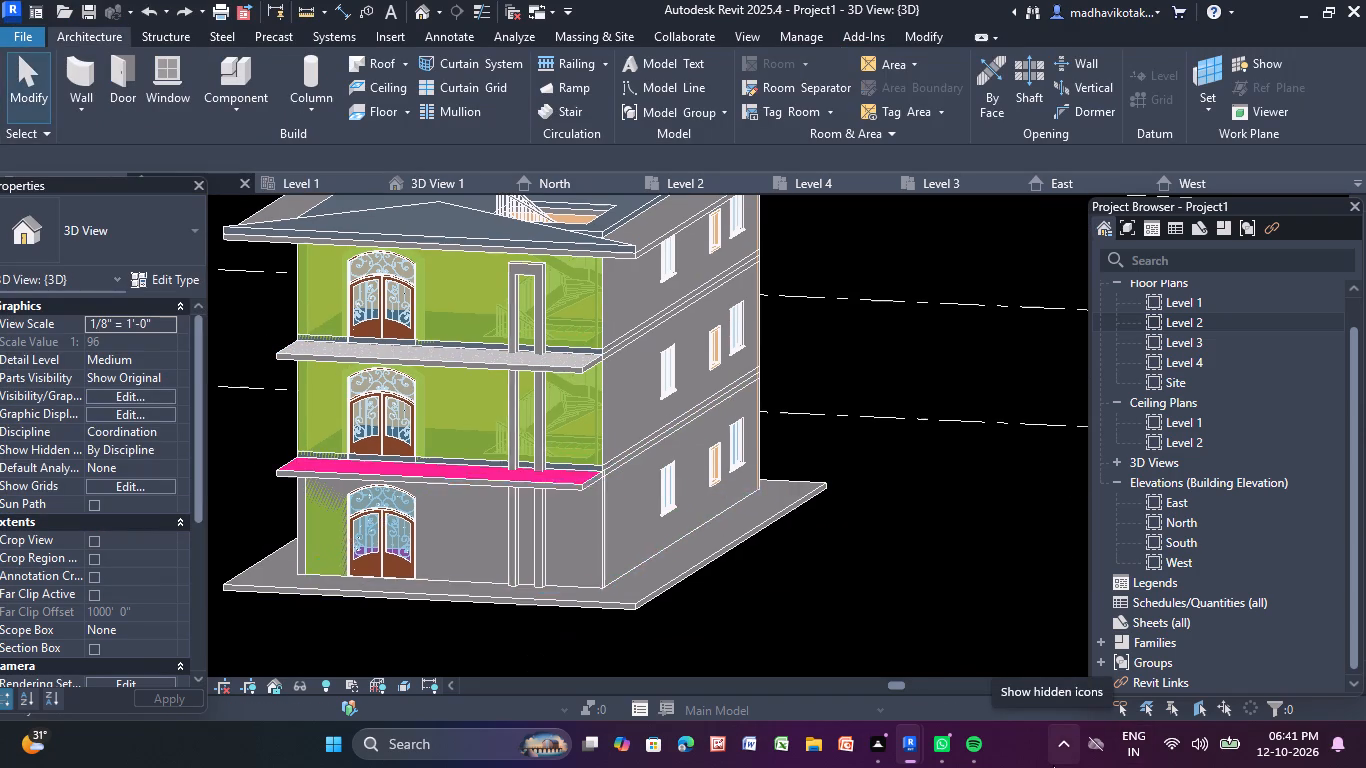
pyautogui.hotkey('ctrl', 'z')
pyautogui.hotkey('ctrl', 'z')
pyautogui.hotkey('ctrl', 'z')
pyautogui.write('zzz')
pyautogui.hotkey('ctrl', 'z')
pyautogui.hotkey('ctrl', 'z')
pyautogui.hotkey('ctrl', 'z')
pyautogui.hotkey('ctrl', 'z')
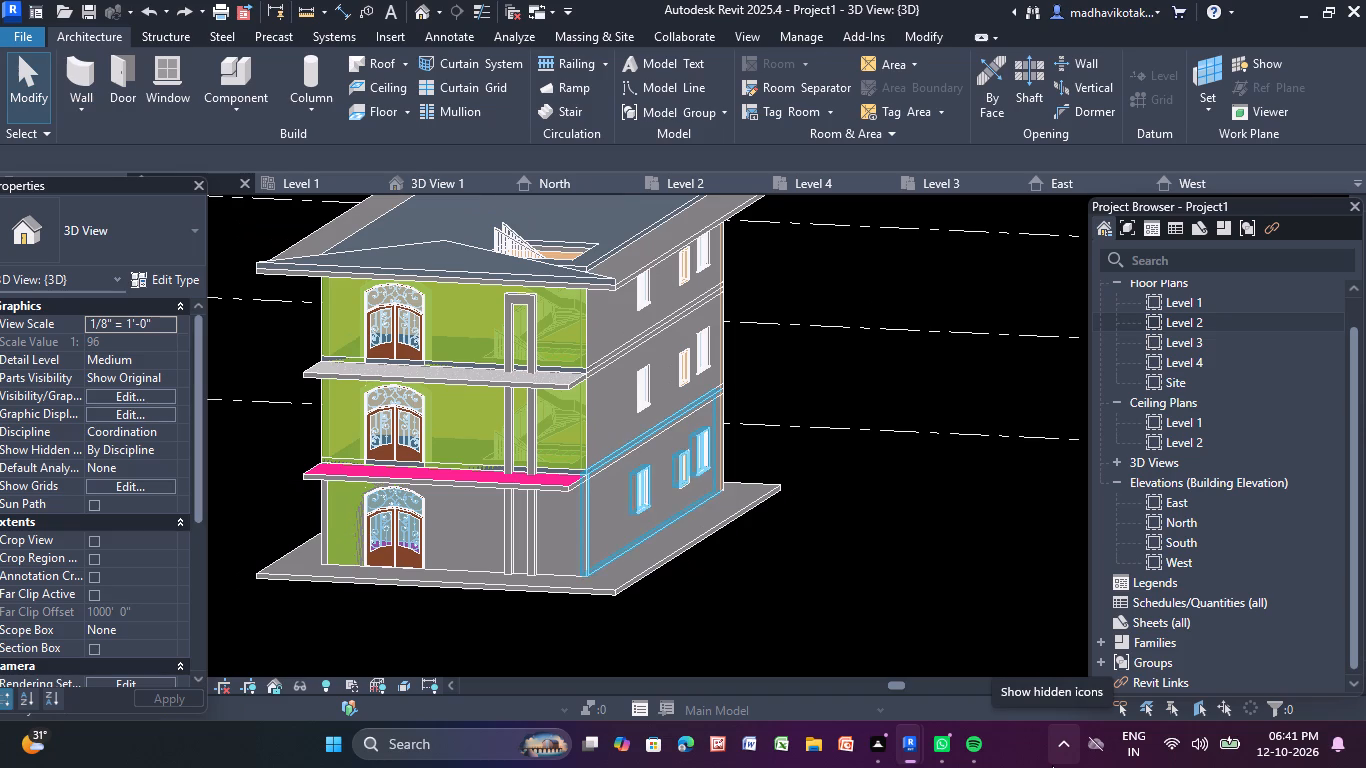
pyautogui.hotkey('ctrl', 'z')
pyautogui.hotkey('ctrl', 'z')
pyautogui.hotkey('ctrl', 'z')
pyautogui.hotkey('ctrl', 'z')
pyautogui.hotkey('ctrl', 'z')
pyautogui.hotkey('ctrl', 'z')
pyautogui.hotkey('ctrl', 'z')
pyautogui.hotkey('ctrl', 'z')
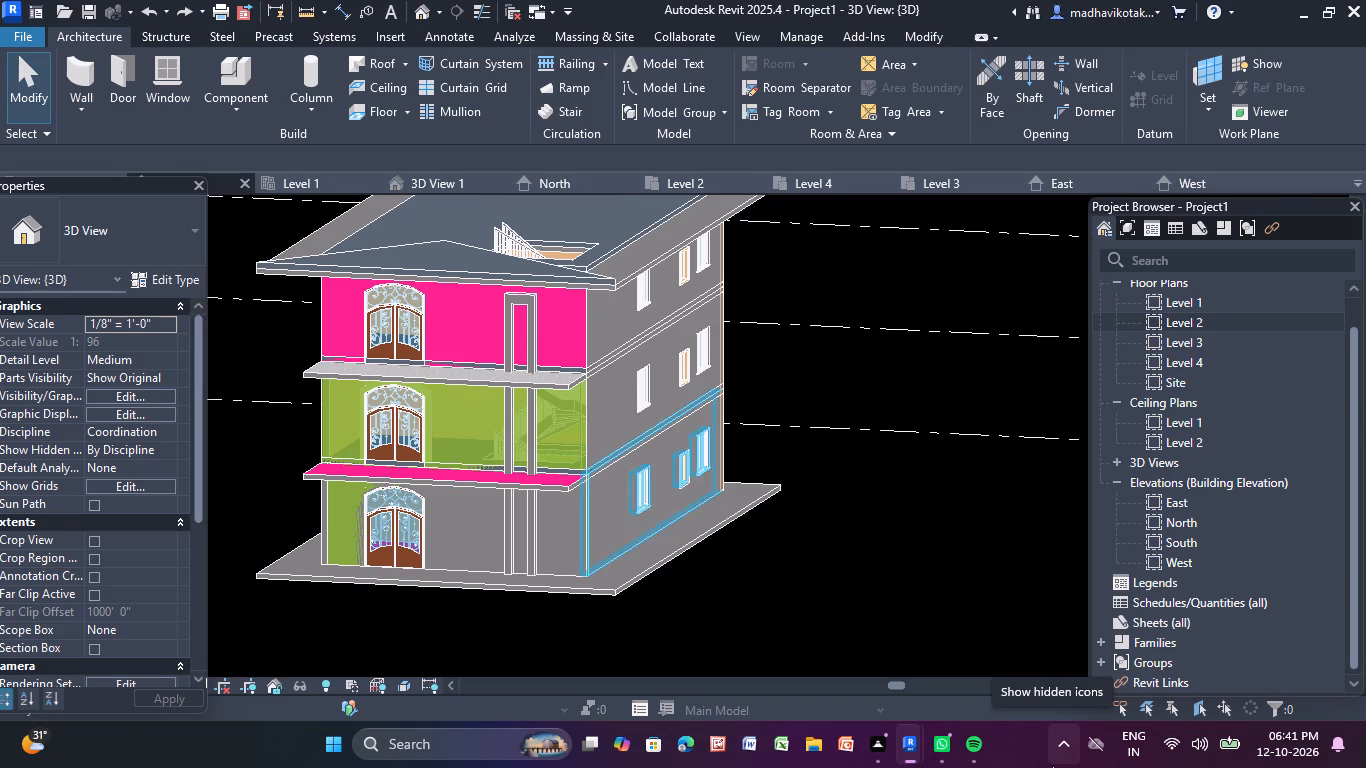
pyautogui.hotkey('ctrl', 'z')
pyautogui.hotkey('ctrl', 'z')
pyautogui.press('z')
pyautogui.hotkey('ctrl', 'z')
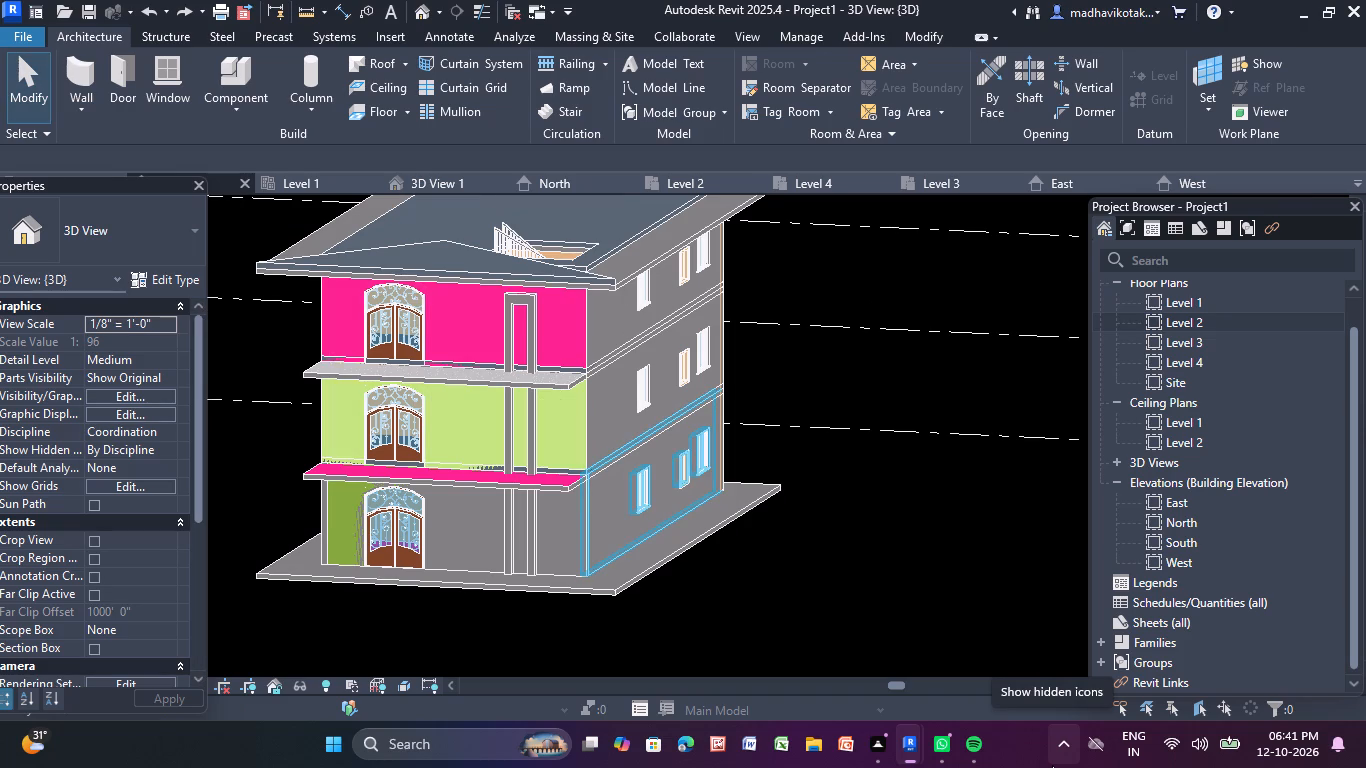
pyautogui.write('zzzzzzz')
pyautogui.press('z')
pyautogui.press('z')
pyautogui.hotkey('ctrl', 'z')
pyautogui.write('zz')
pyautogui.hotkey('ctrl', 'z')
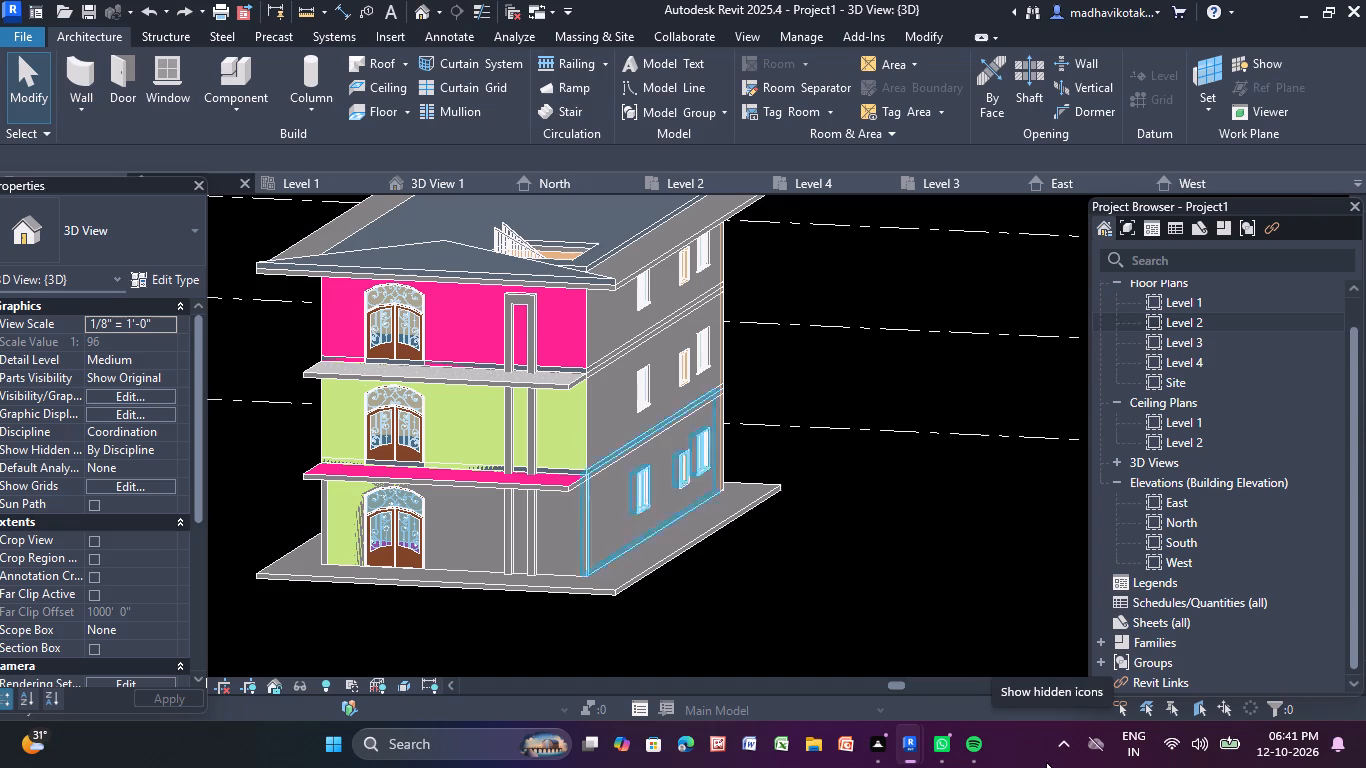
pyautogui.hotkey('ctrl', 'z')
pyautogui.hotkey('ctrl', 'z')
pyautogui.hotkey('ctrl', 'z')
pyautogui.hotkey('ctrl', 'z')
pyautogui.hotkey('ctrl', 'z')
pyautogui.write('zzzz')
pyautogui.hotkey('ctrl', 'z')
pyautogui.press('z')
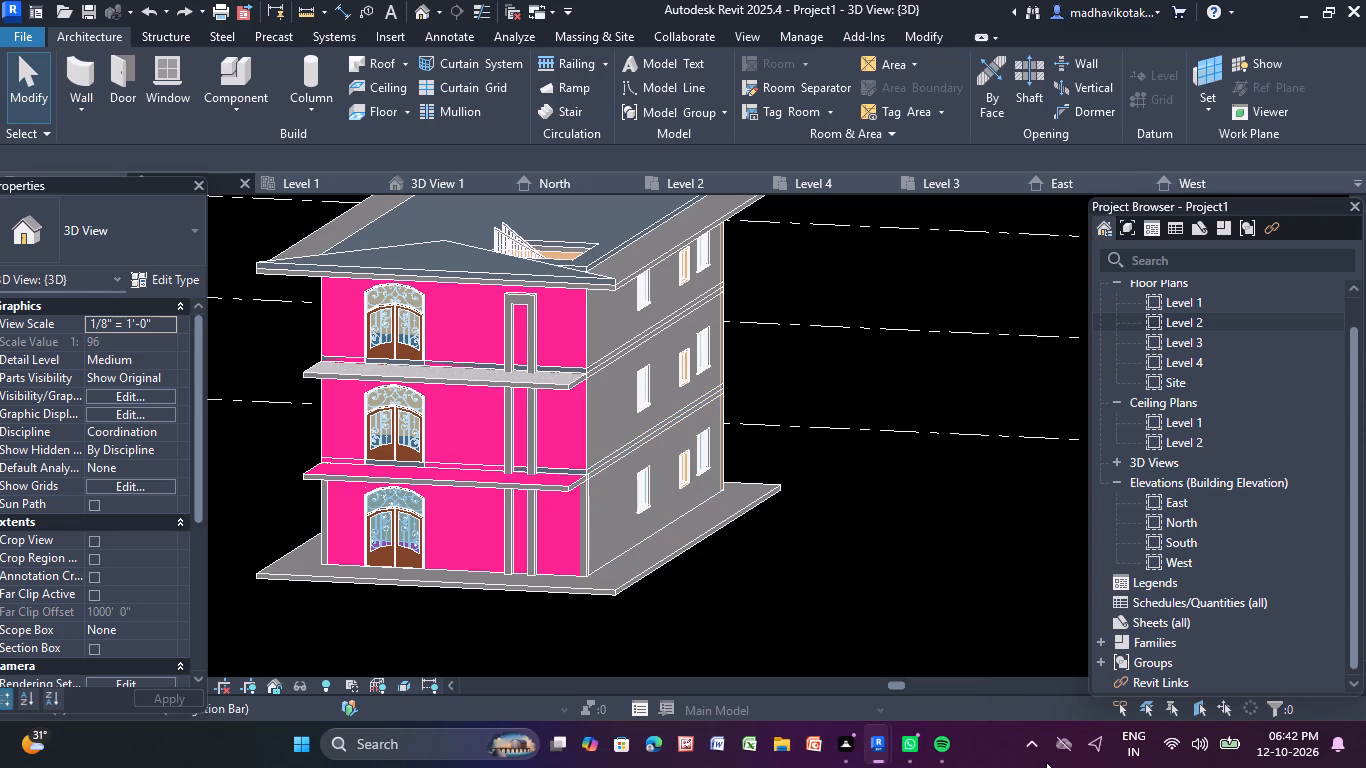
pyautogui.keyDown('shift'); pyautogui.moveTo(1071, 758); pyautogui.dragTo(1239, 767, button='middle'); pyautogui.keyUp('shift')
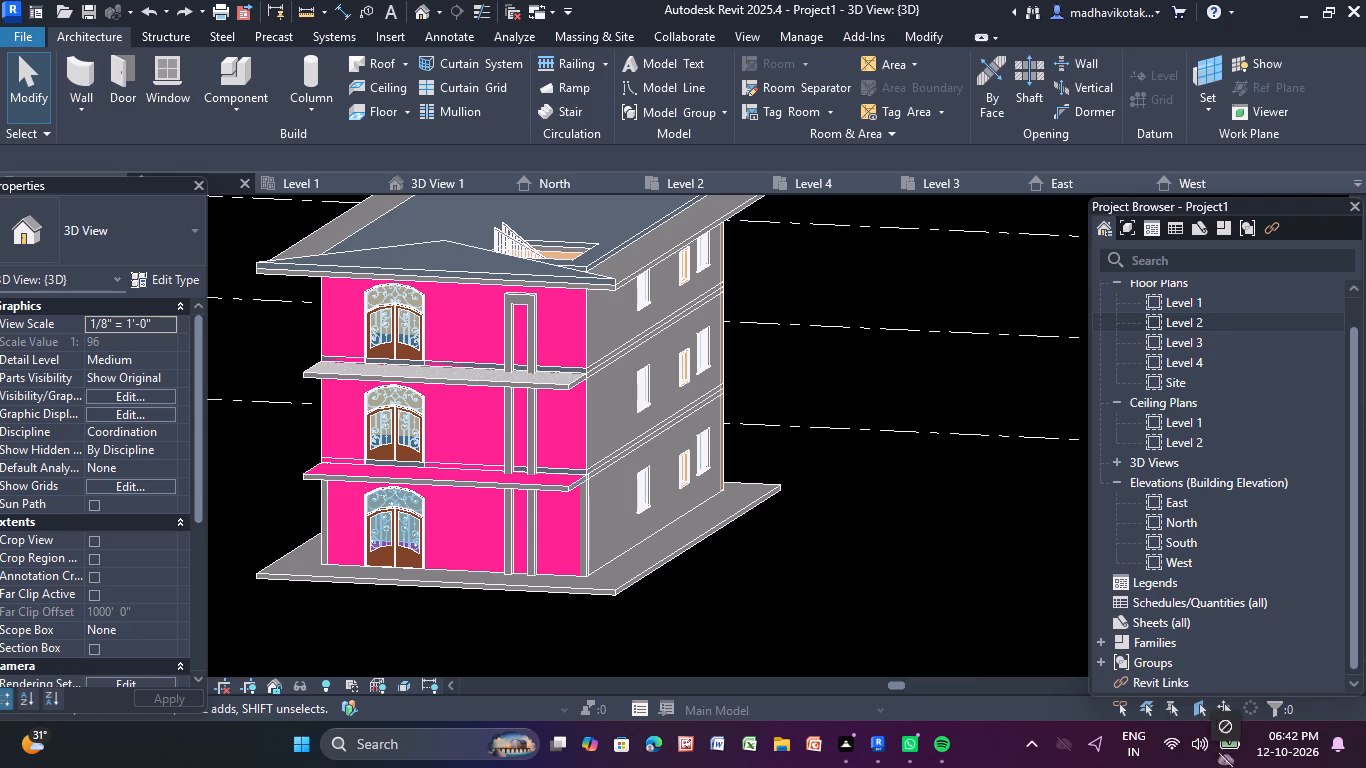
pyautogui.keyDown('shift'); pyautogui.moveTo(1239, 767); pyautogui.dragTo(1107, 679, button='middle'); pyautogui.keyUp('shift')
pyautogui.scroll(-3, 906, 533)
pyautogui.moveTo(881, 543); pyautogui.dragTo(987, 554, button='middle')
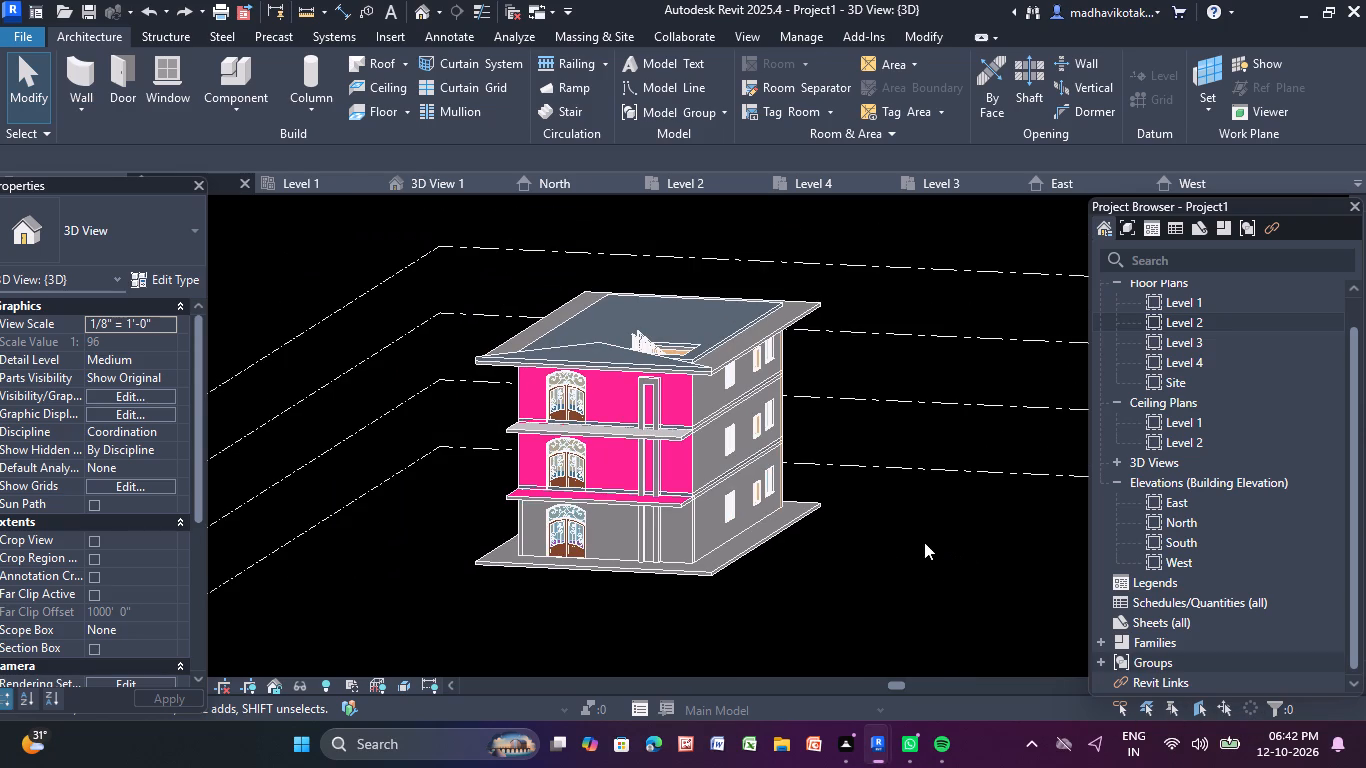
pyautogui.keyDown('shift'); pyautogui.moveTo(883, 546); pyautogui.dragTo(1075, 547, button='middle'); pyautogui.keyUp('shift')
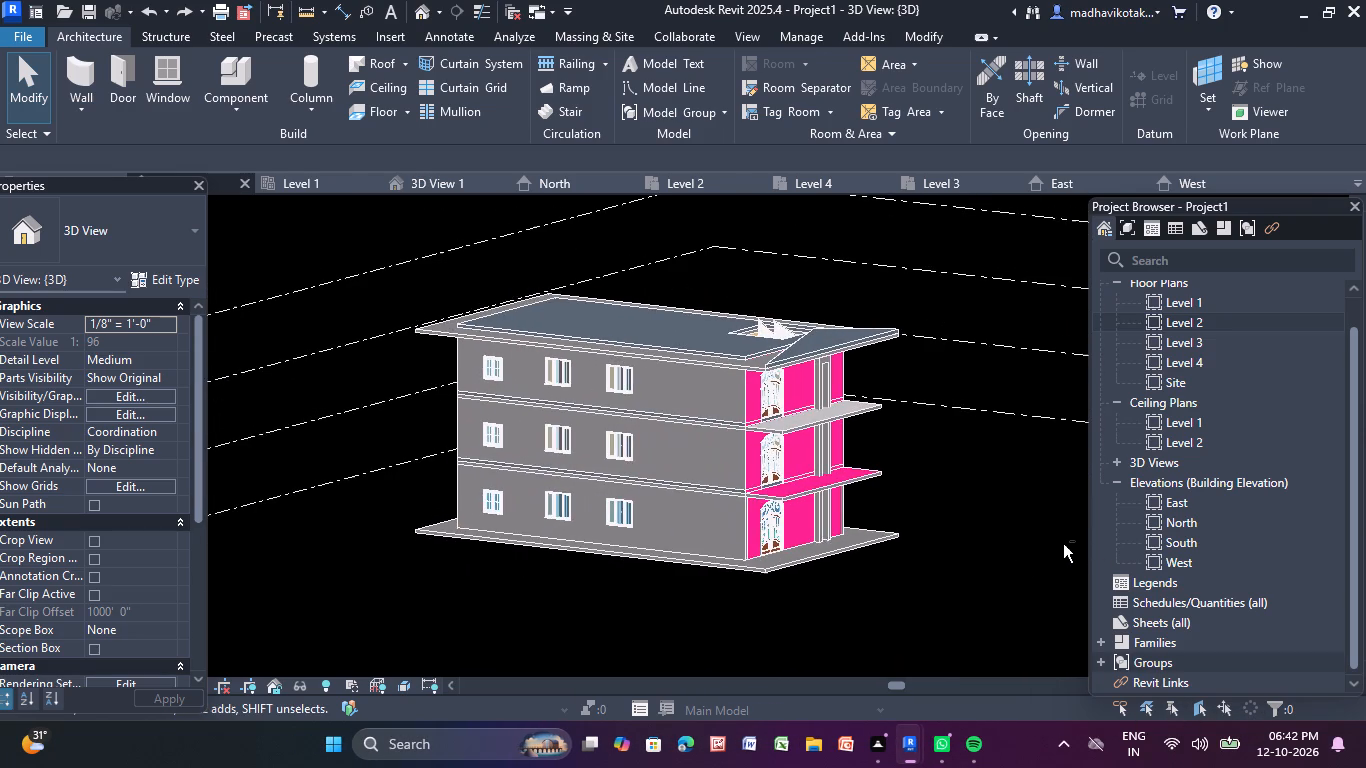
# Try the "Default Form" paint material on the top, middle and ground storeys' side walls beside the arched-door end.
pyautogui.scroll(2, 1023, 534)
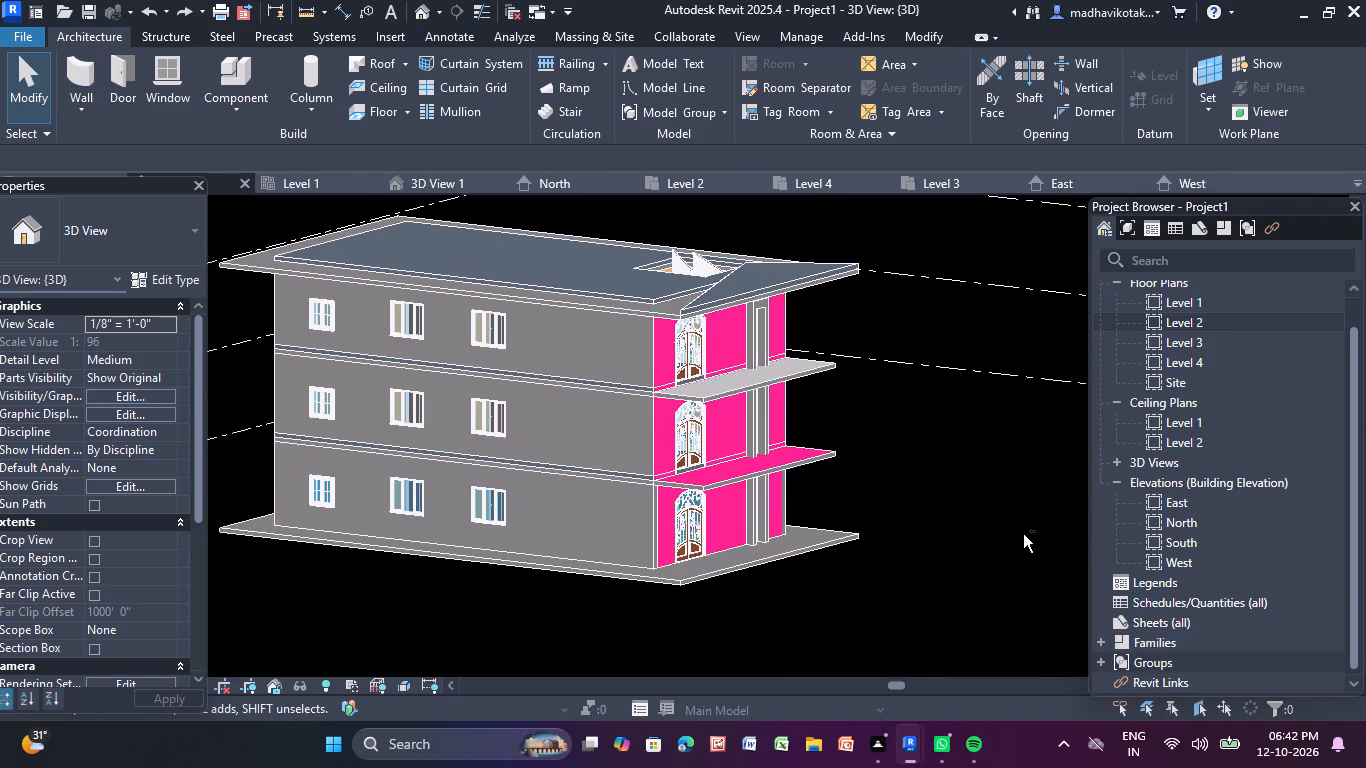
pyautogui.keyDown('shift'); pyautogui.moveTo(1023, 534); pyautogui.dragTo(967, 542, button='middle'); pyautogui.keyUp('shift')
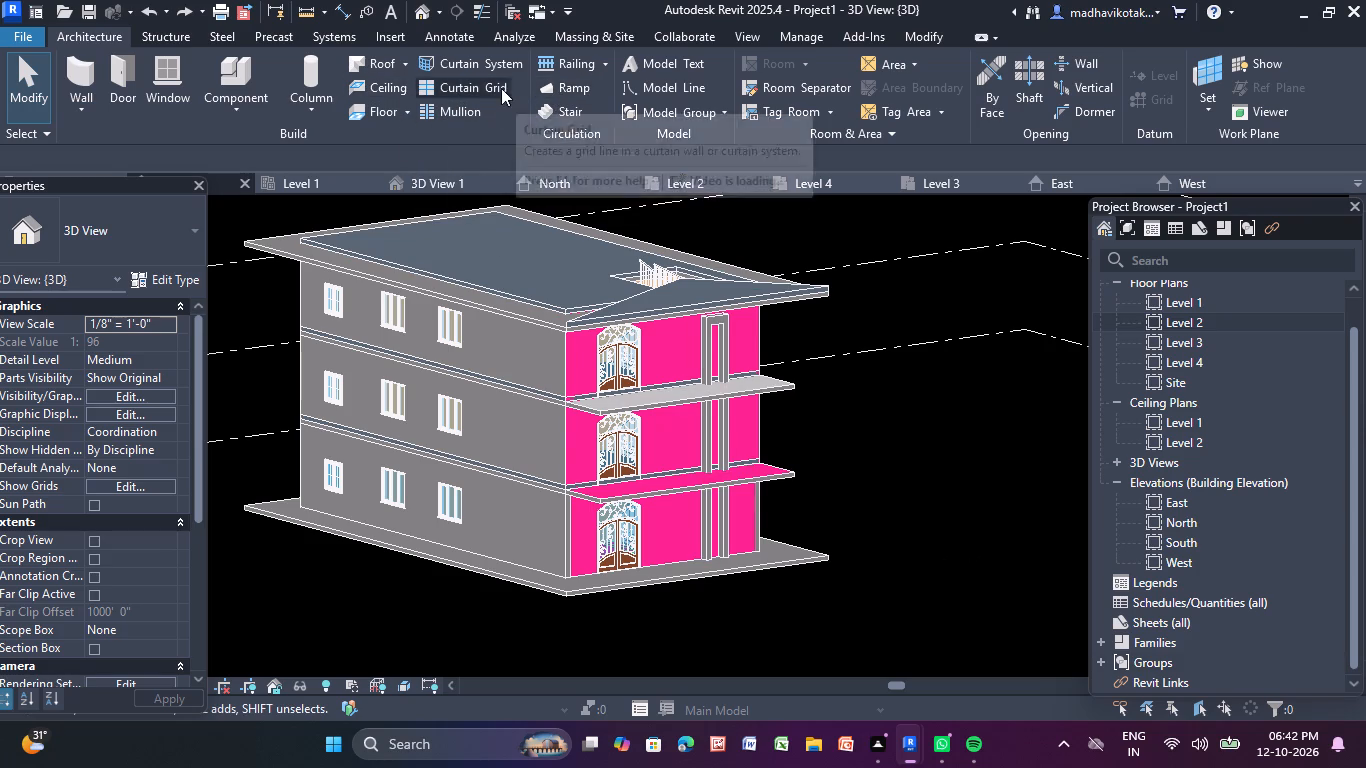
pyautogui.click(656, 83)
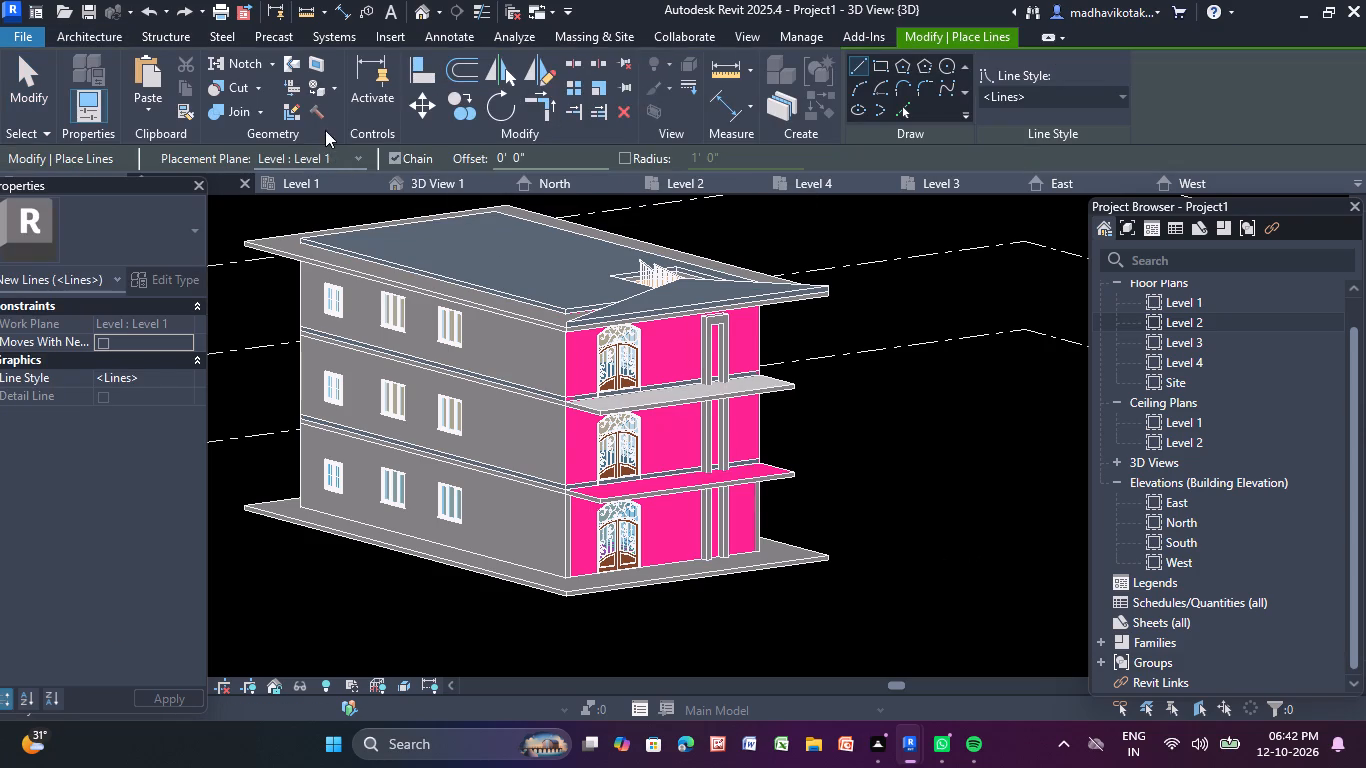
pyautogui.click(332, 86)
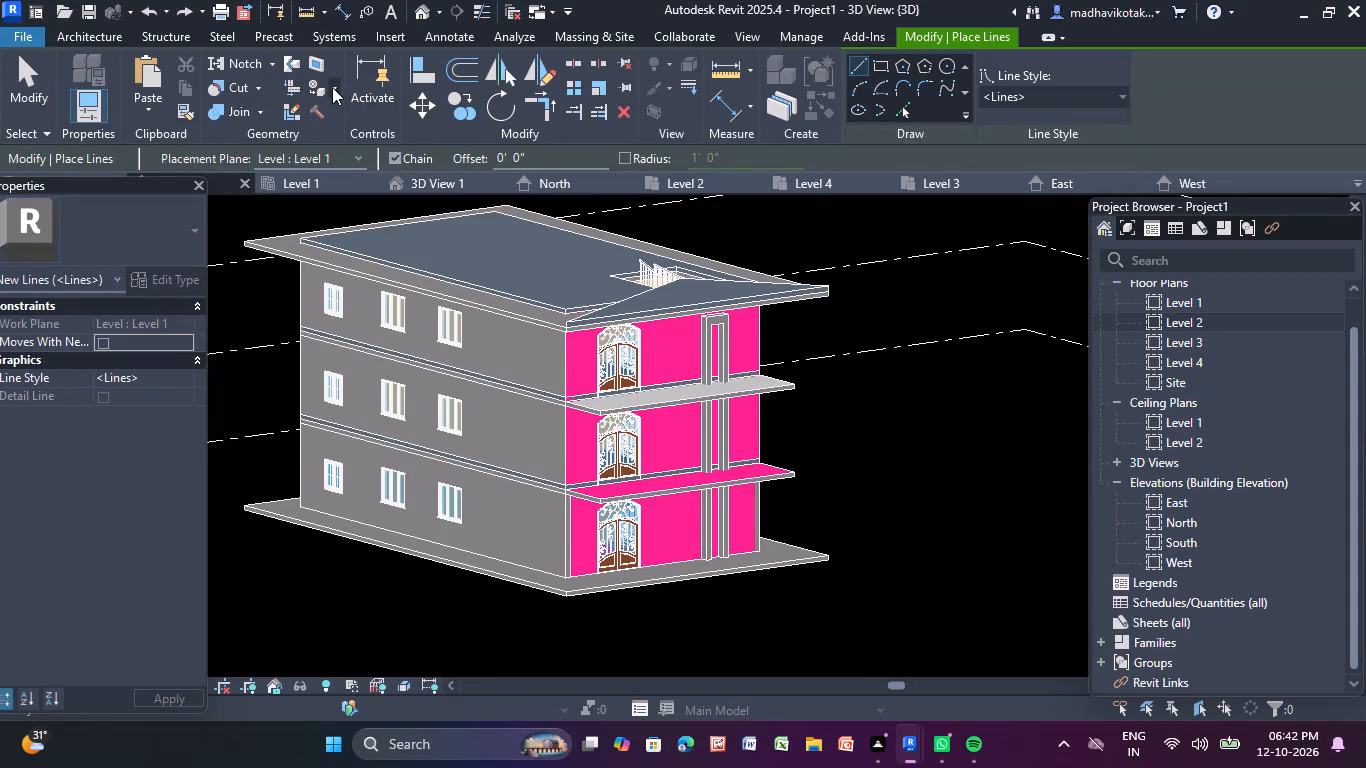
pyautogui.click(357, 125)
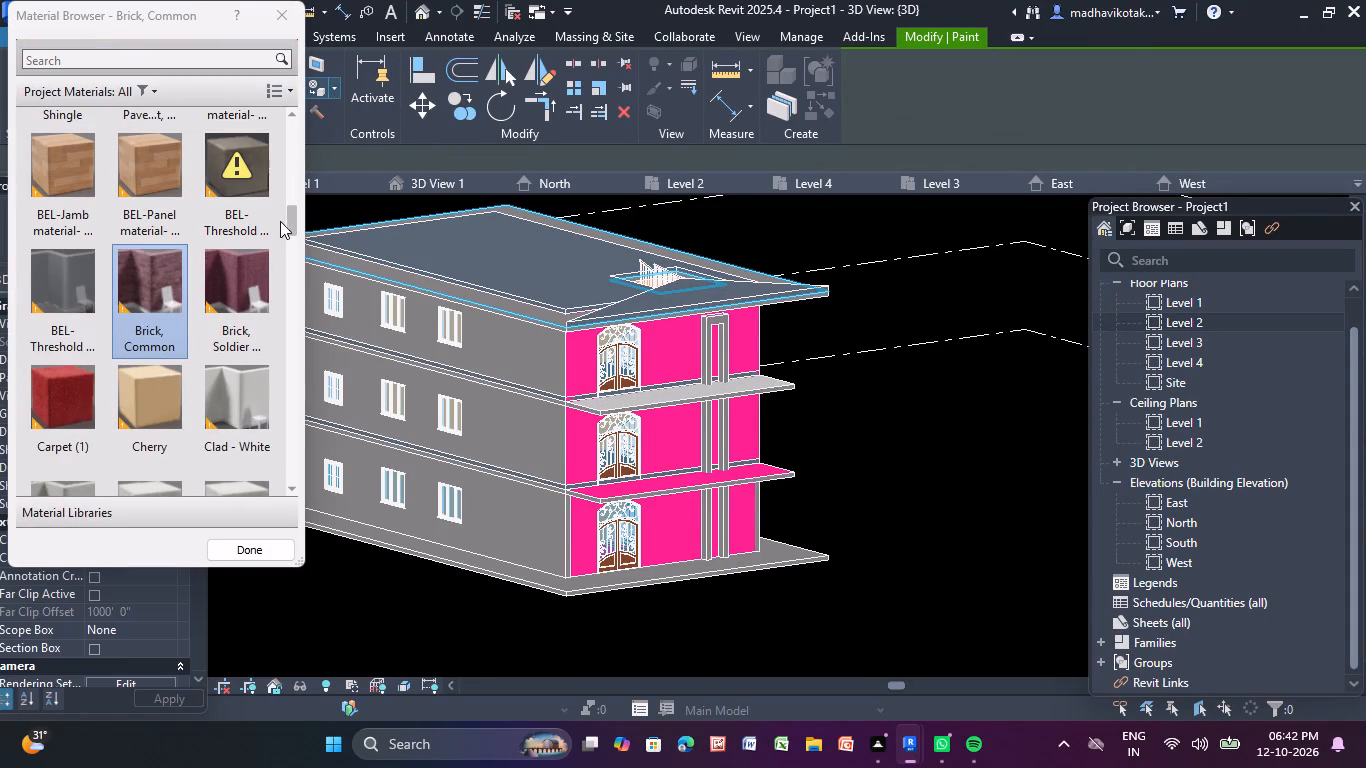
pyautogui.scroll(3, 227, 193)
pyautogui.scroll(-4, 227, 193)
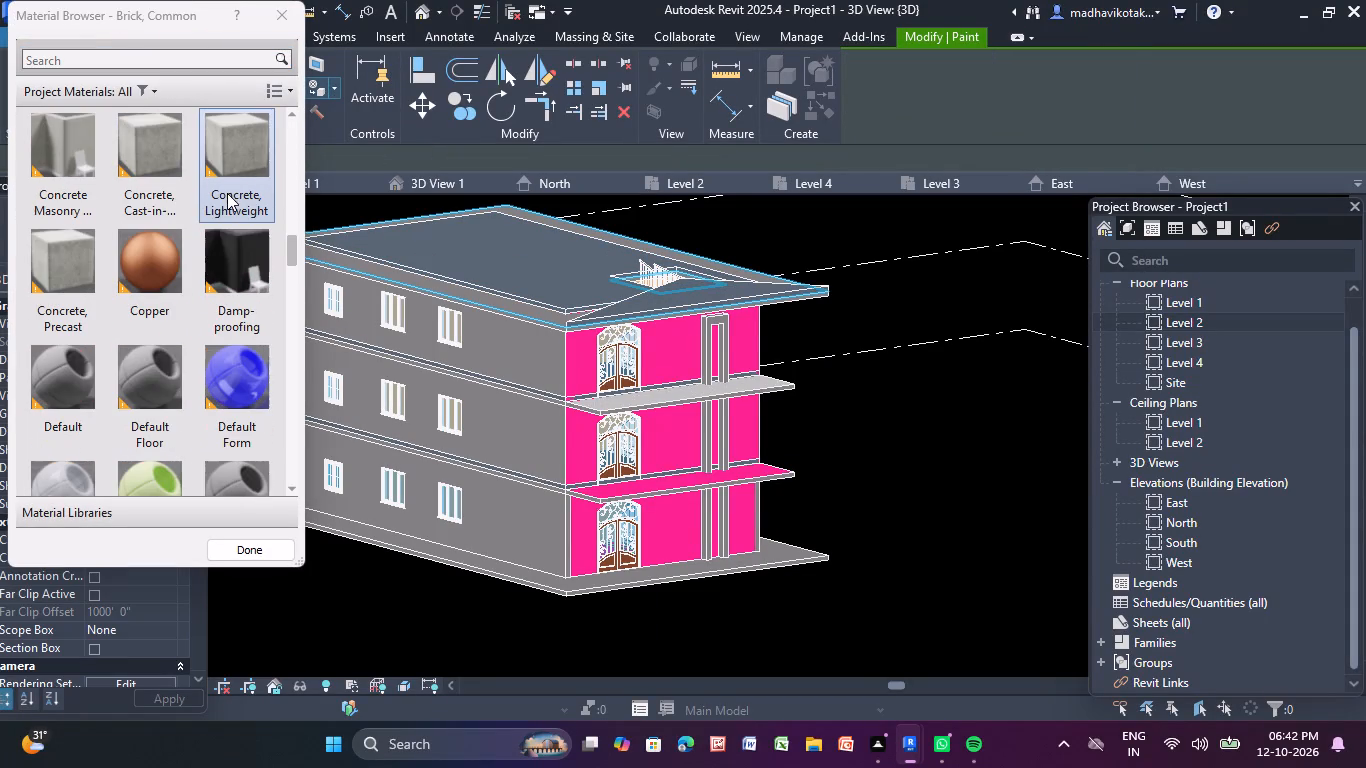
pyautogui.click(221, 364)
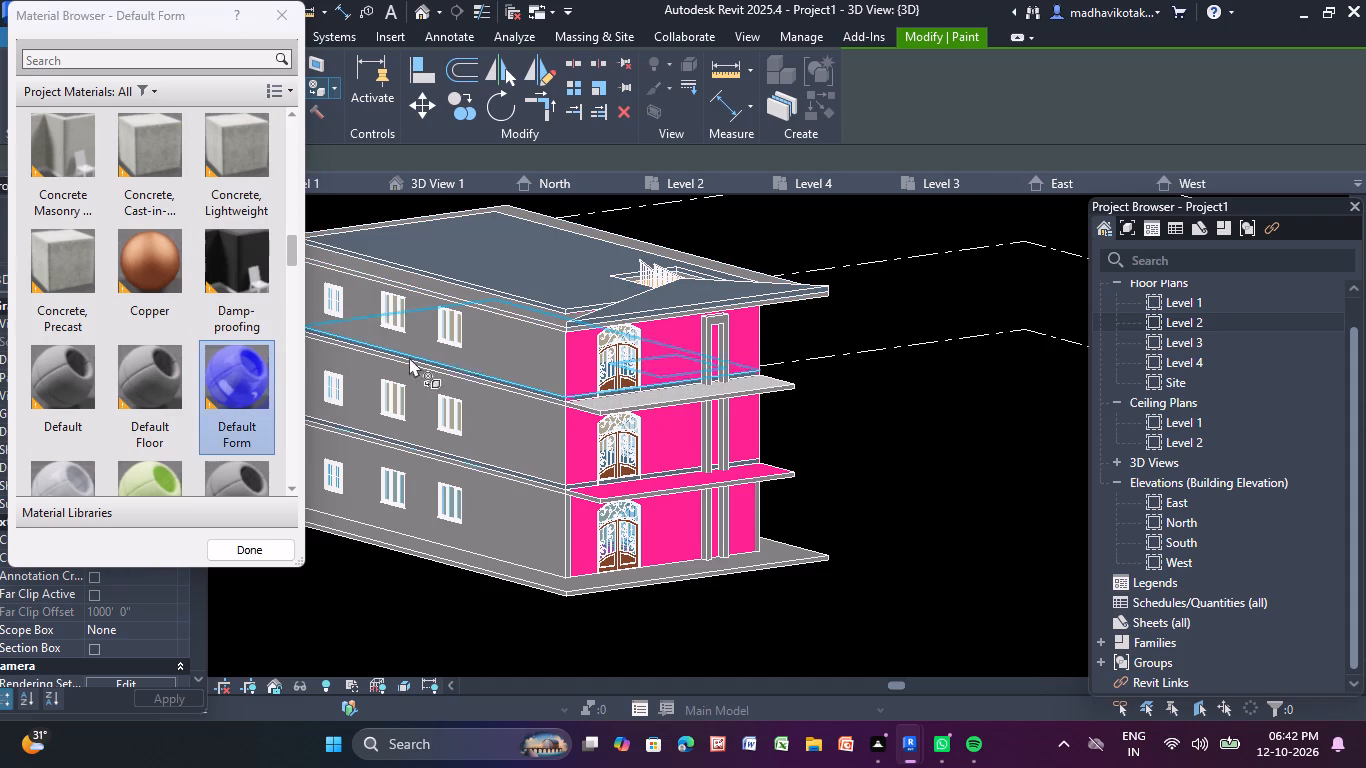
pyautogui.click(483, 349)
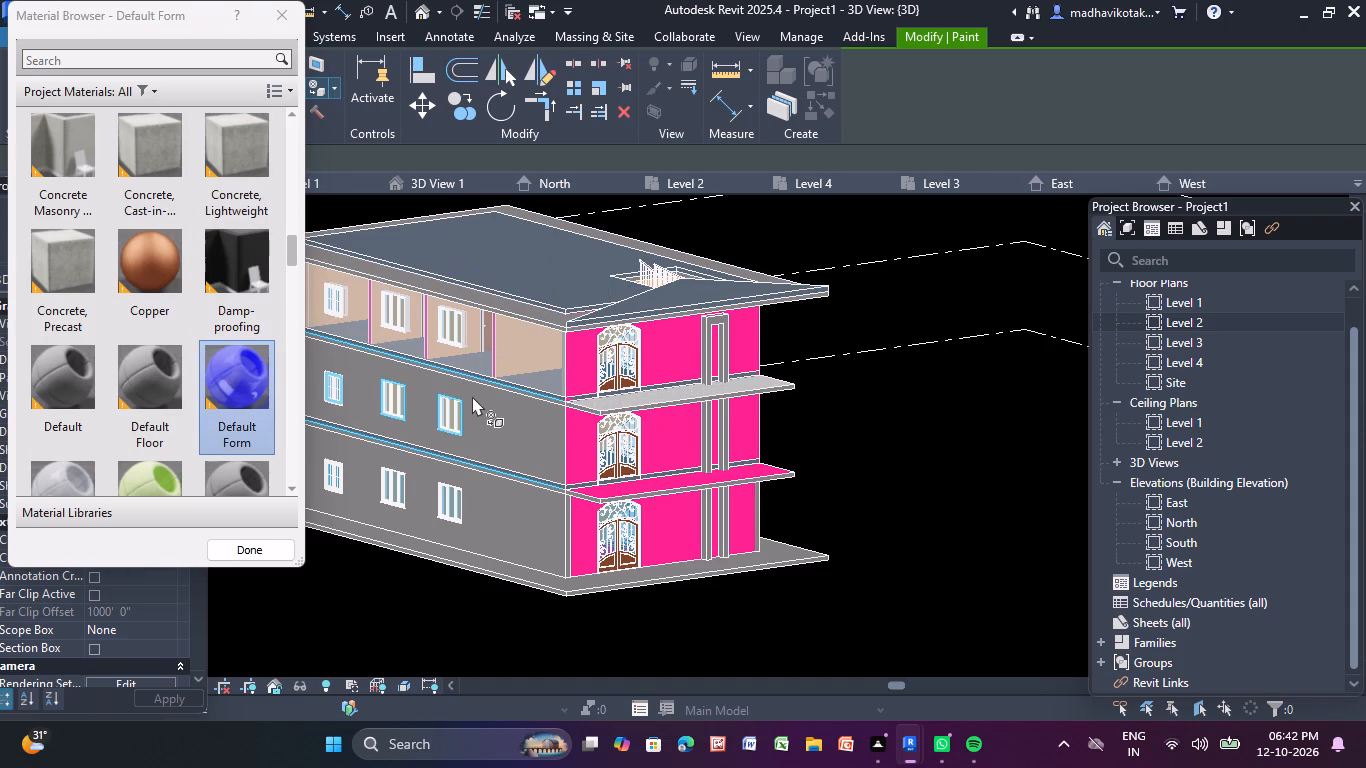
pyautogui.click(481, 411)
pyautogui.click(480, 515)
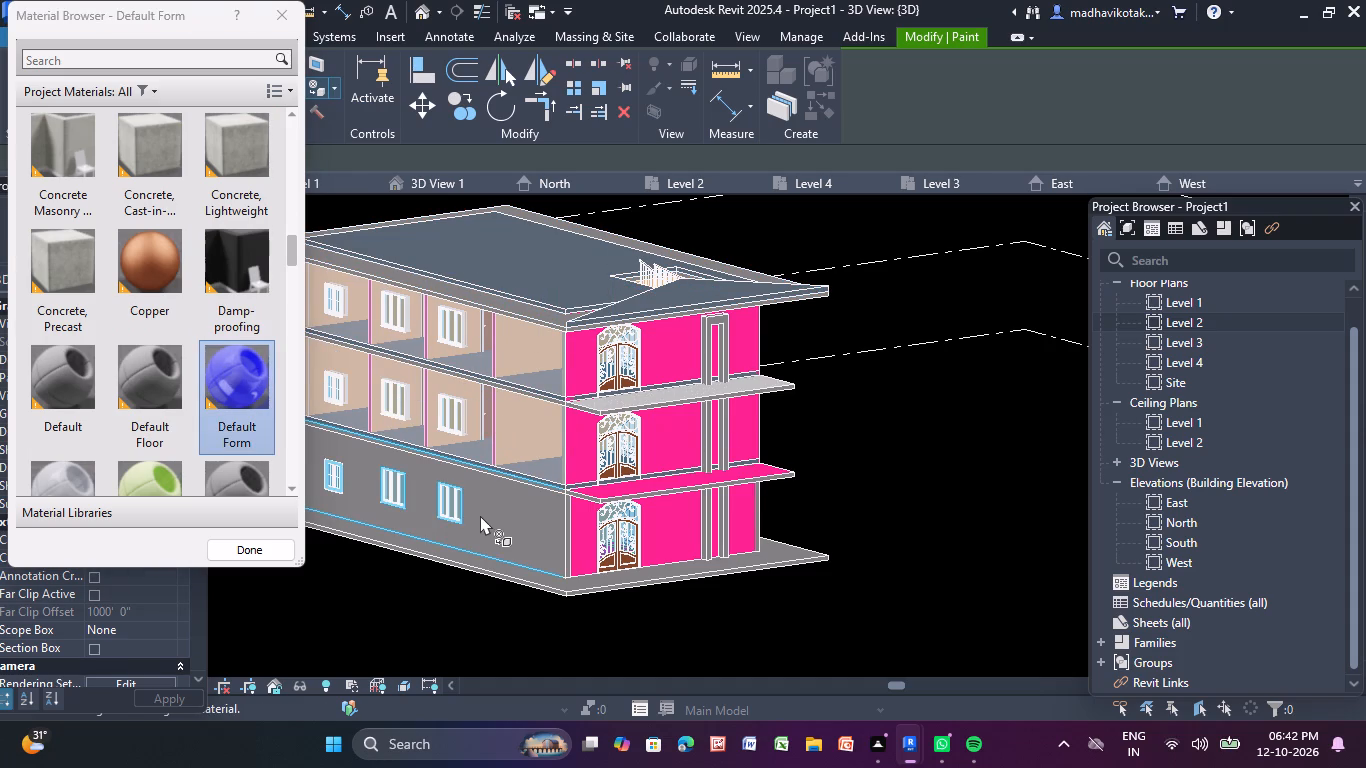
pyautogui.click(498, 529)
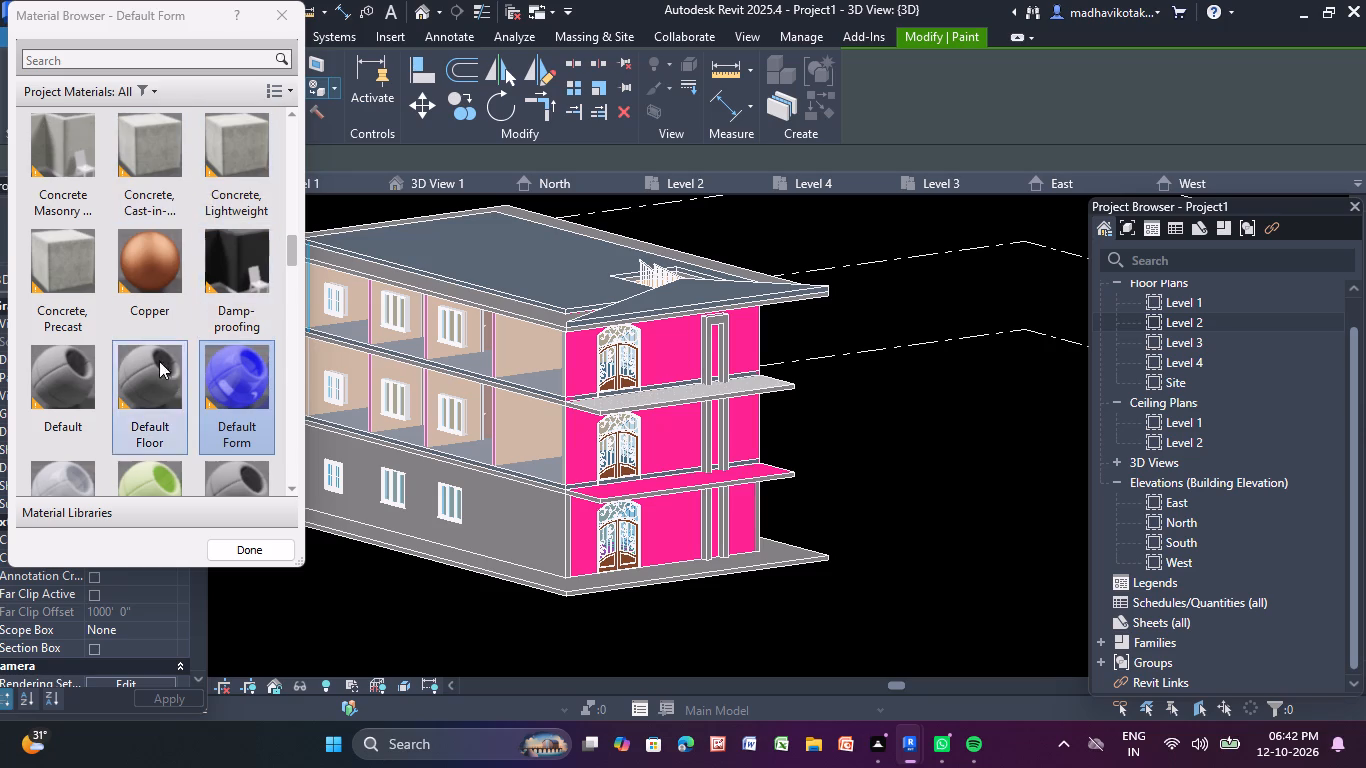
# Paint the same side walls on the top, middle and ground storeys with the green "Default Mass Ex..." material.
pyautogui.click(156, 428)
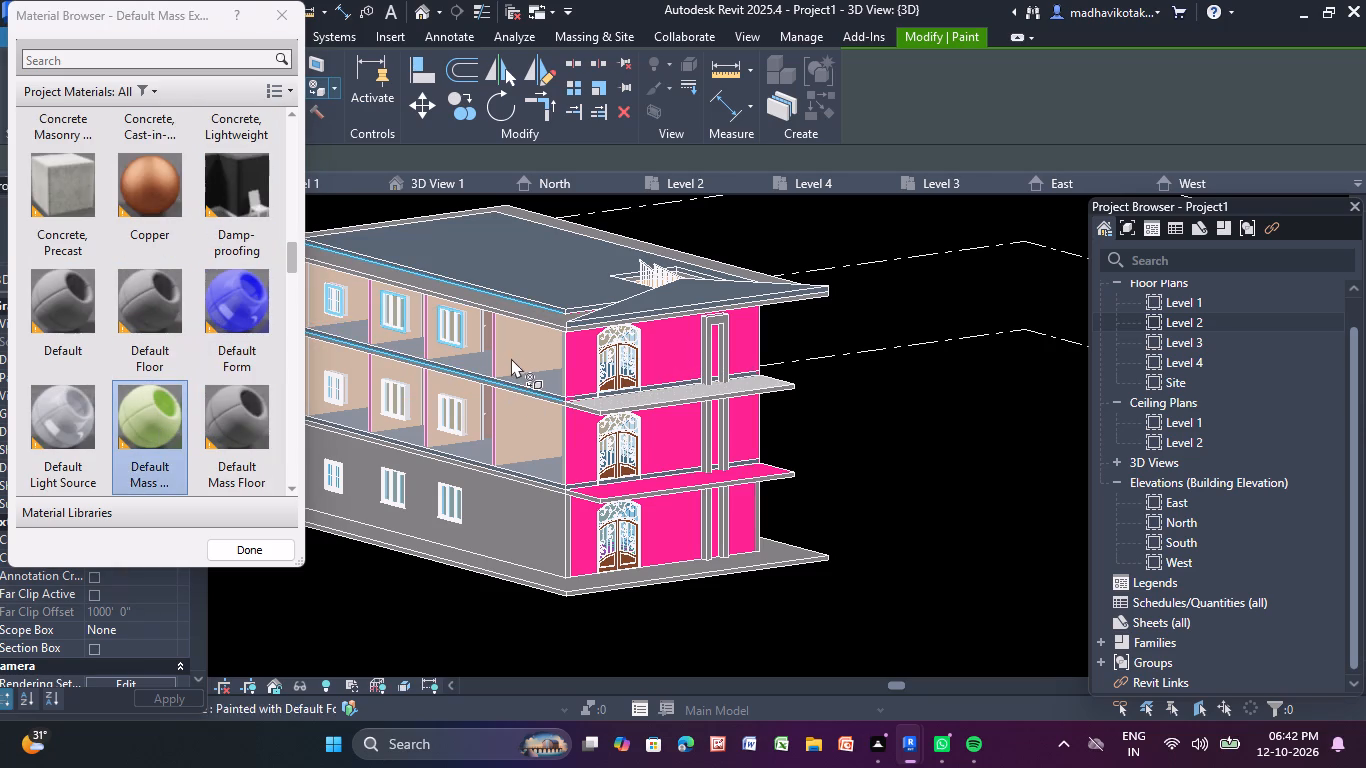
pyautogui.click(511, 358)
pyautogui.click(515, 432)
pyautogui.click(510, 509)
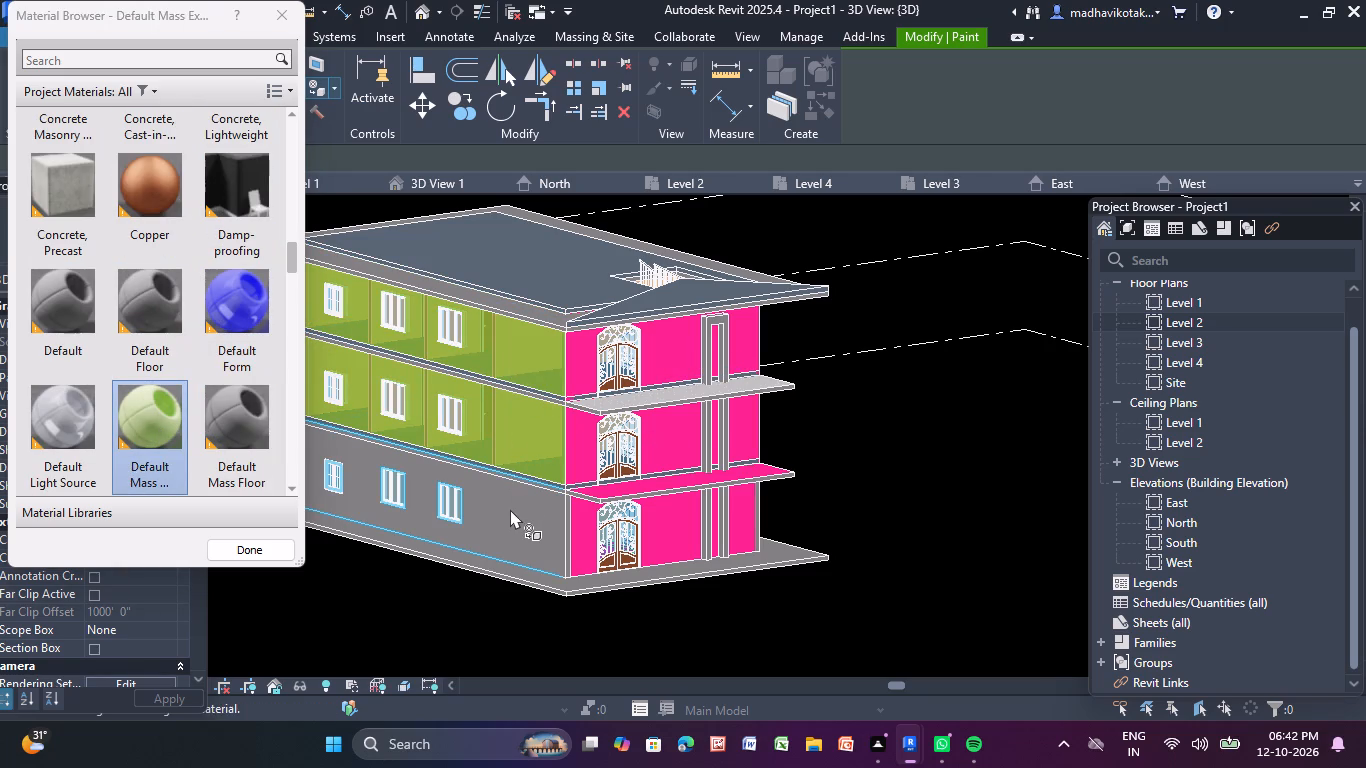
pyautogui.click(502, 520)
pyautogui.click(499, 519)
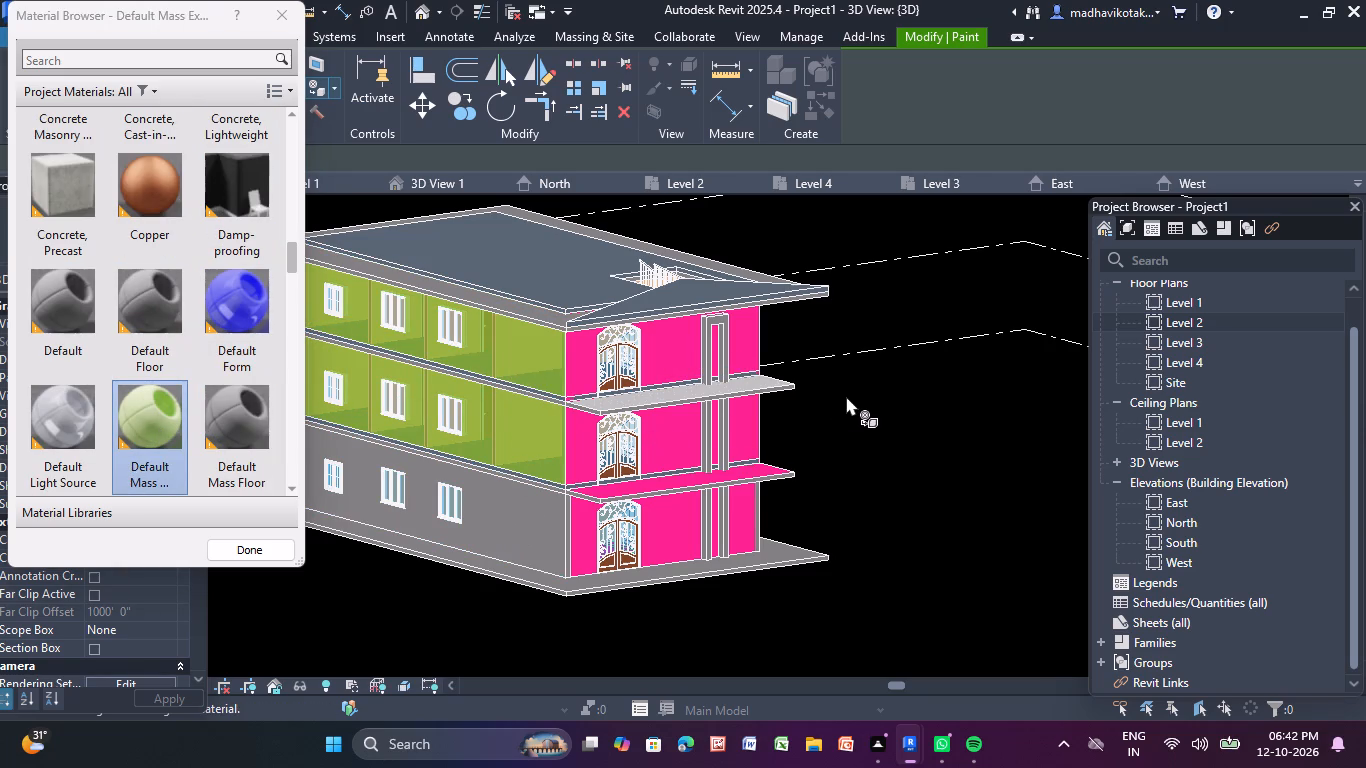
# Paint the opposite side walls, beside the columns, with "Default Mass Ex..." on the top, middle and ground storeys.
pyautogui.scroll(-1, 889, 380)
pyautogui.keyDown('shift'); pyautogui.moveTo(885, 381); pyautogui.dragTo(642, 436, button='middle'); pyautogui.keyUp('shift')
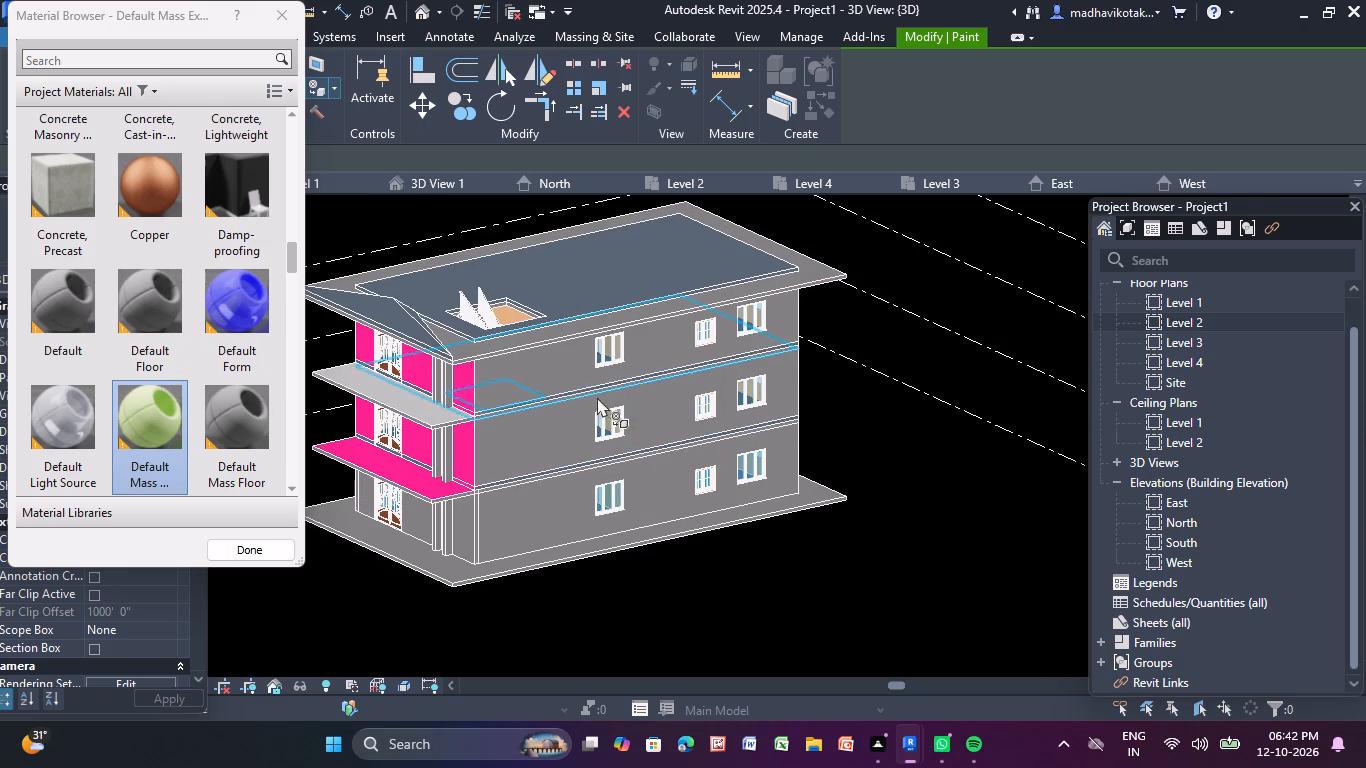
pyautogui.click(549, 366)
pyautogui.click(559, 457)
pyautogui.click(557, 499)
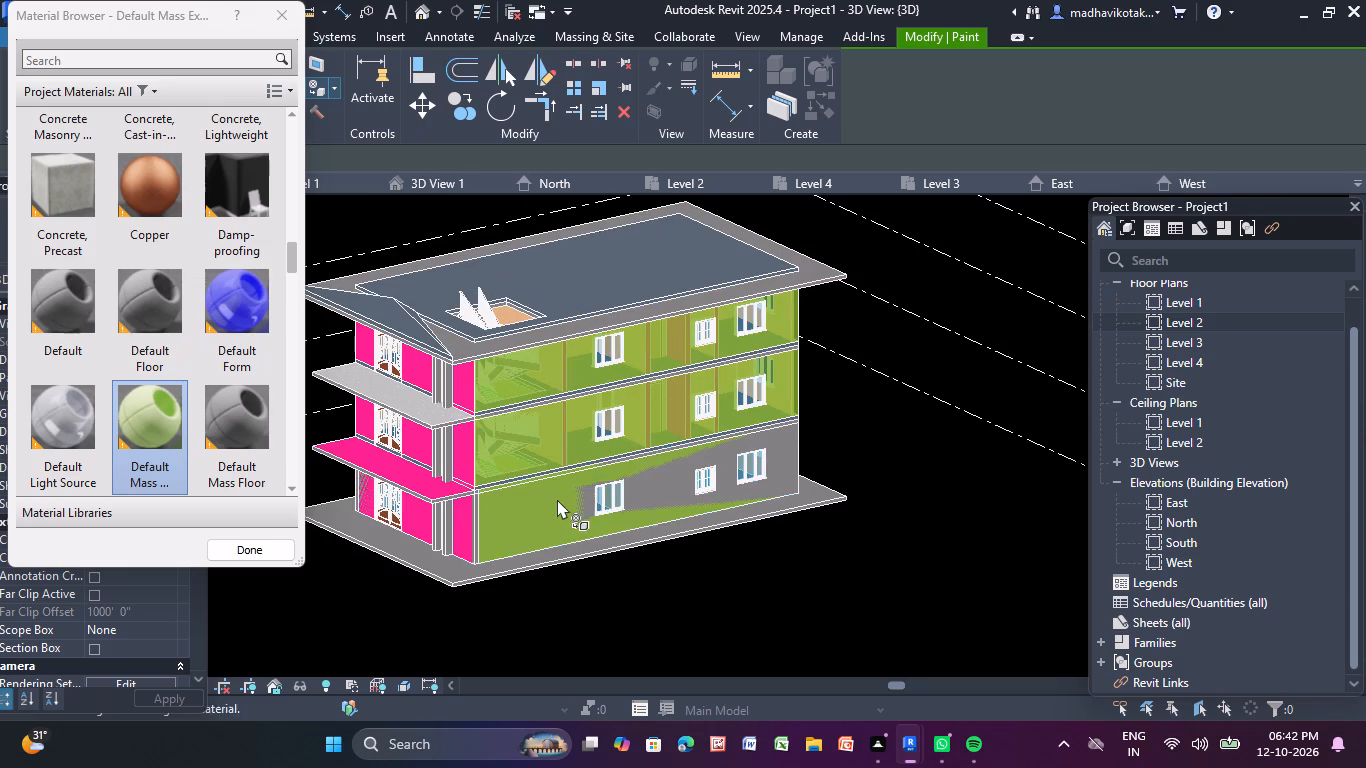
pyautogui.click(721, 471)
# Retry painting the ground storey's side wall at the arched-door end with "Default Mass Ex...", and finish painting.
pyautogui.keyDown('shift'); pyautogui.moveTo(755, 466); pyautogui.dragTo(756, 466, button='middle'); pyautogui.keyUp('shift')
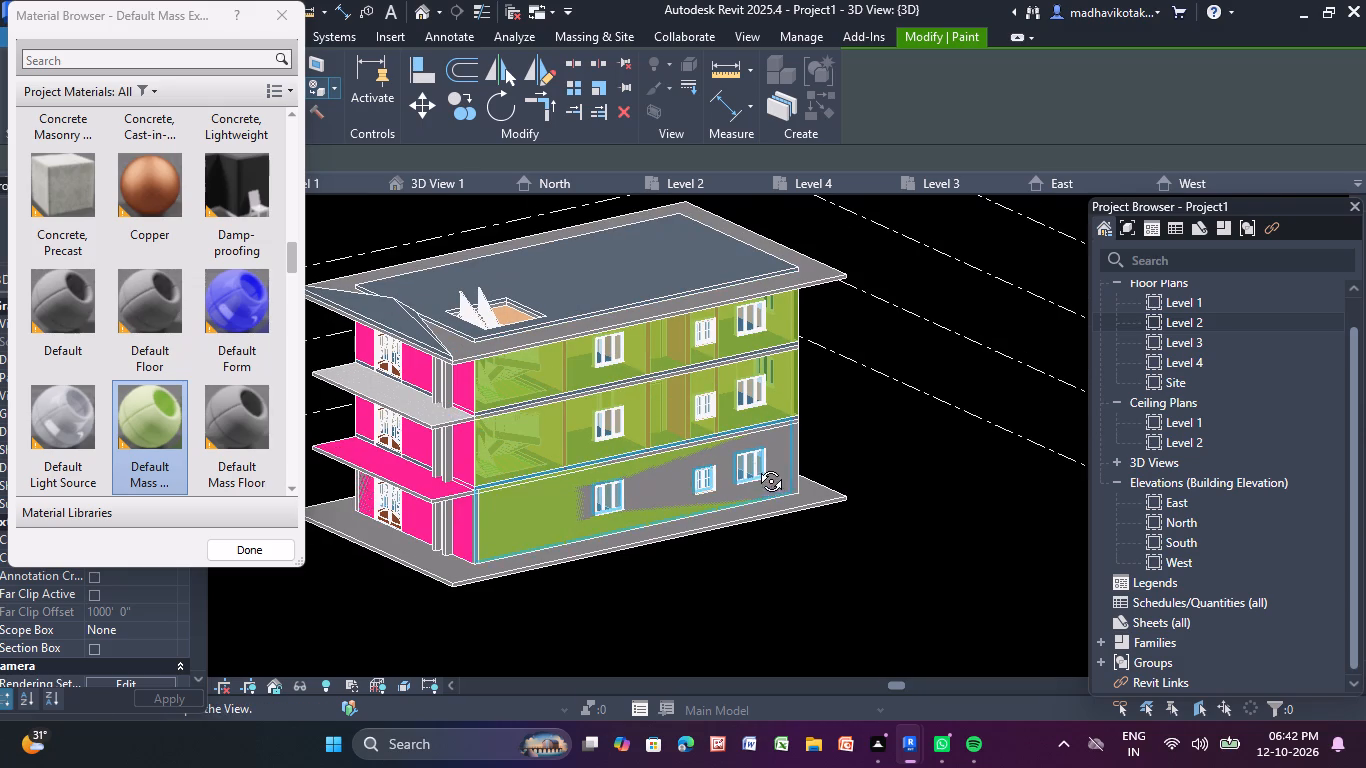
pyautogui.keyDown('shift'); pyautogui.moveTo(756, 466); pyautogui.dragTo(983, 481, button='middle'); pyautogui.keyUp('shift')
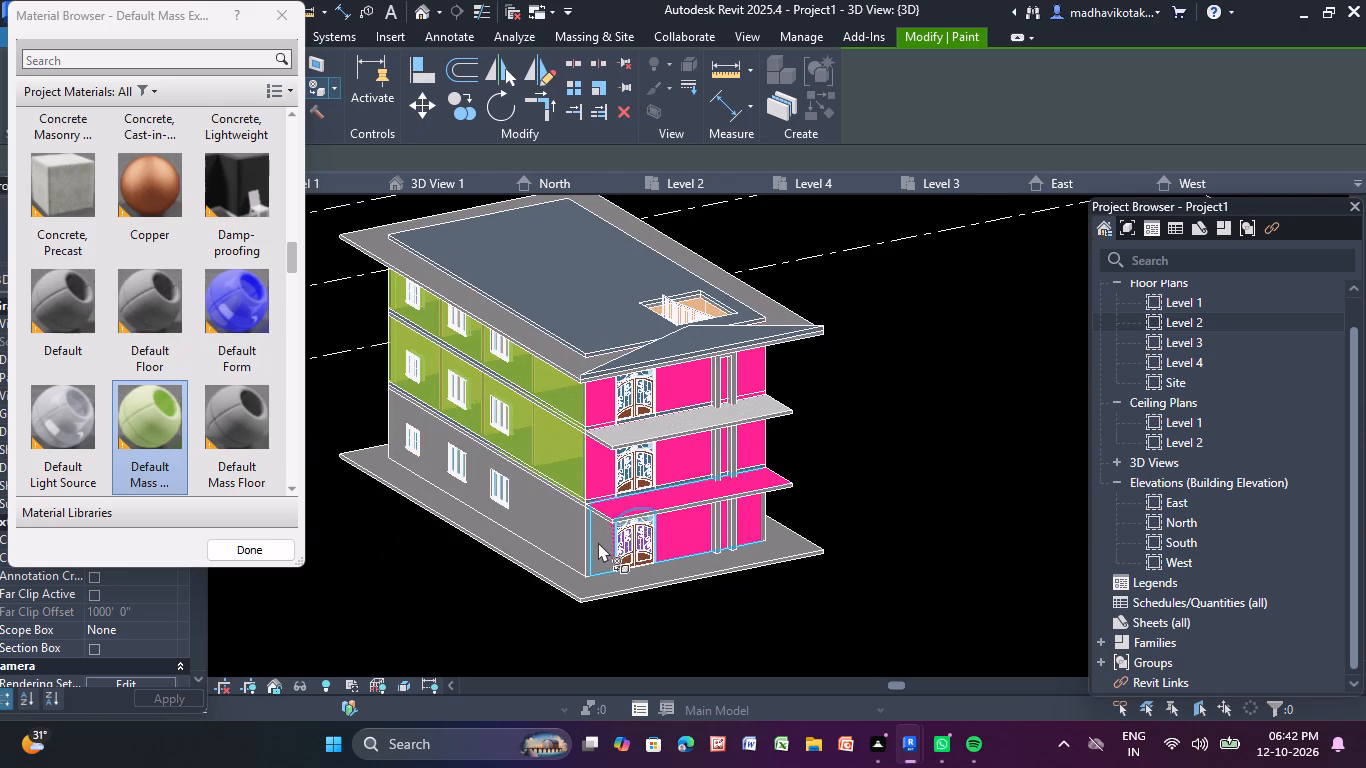
pyautogui.moveTo(598, 542); pyautogui.dragTo(705, 547, button='middle')
pyautogui.doubleClick(682, 525)
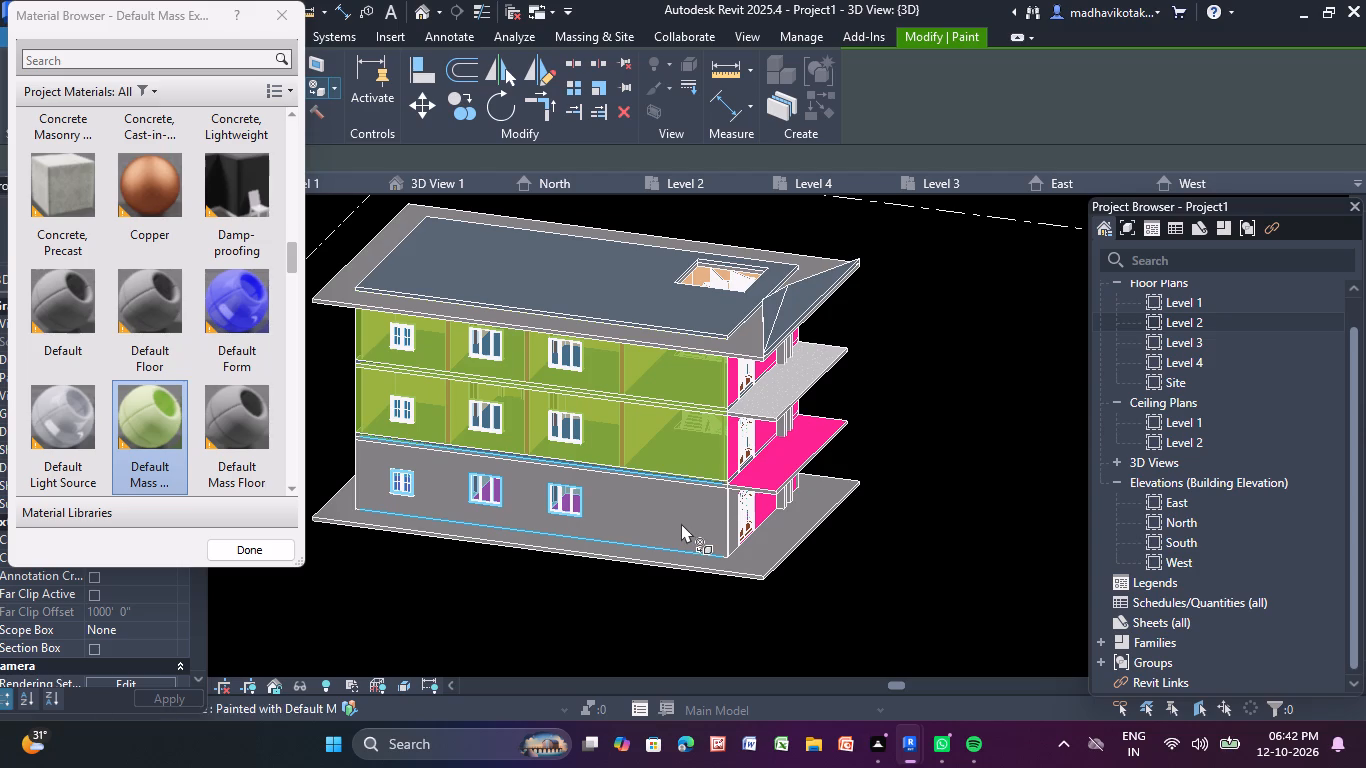
pyautogui.keyDown('shift'); pyautogui.doubleClick(676, 522); pyautogui.keyUp('shift')
pyautogui.keyDown('shift'); pyautogui.moveTo(925, 497); pyautogui.dragTo(785, 547, button='middle'); pyautogui.keyUp('shift')
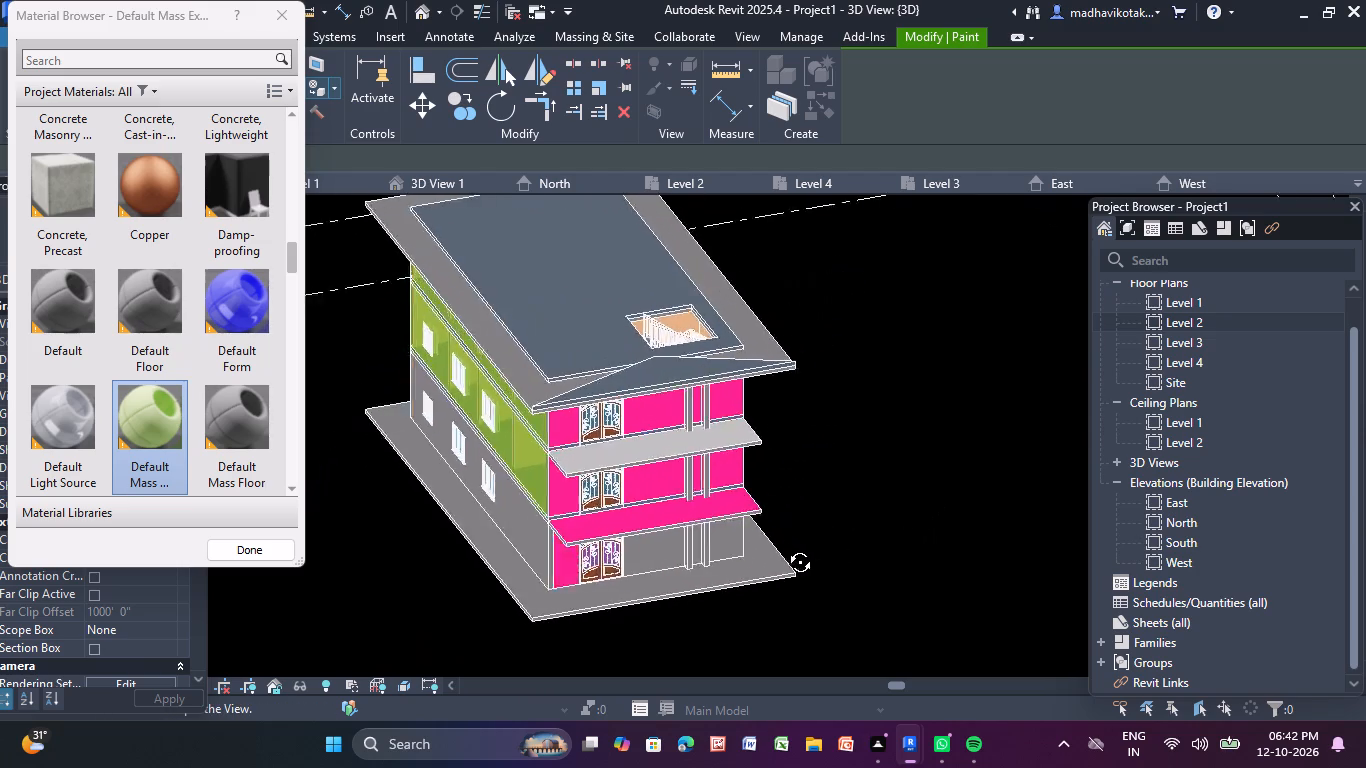
pyautogui.keyDown('shift'); pyautogui.moveTo(785, 547); pyautogui.dragTo(789, 434, button='middle'); pyautogui.keyUp('shift')
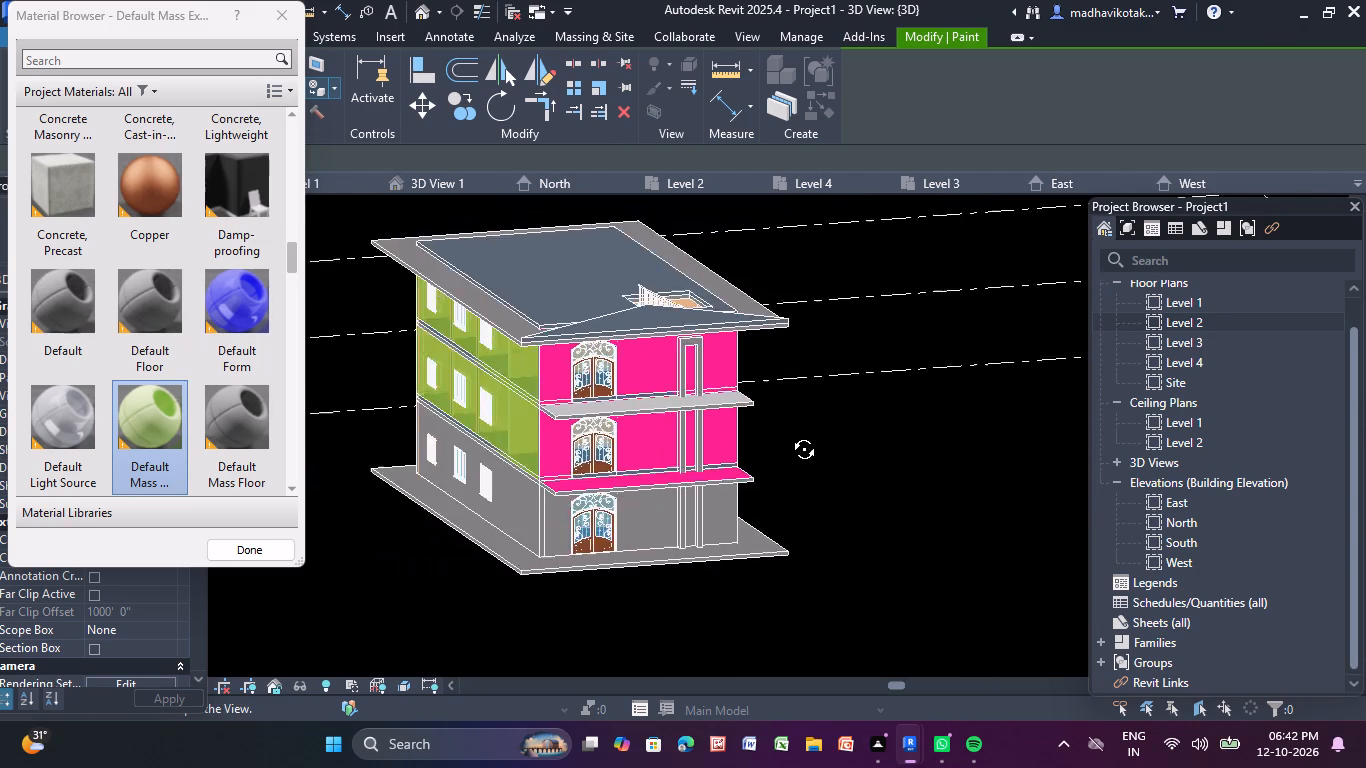
pyautogui.keyDown('shift'); pyautogui.moveTo(789, 434); pyautogui.dragTo(808, 398, button='middle'); pyautogui.keyUp('shift')
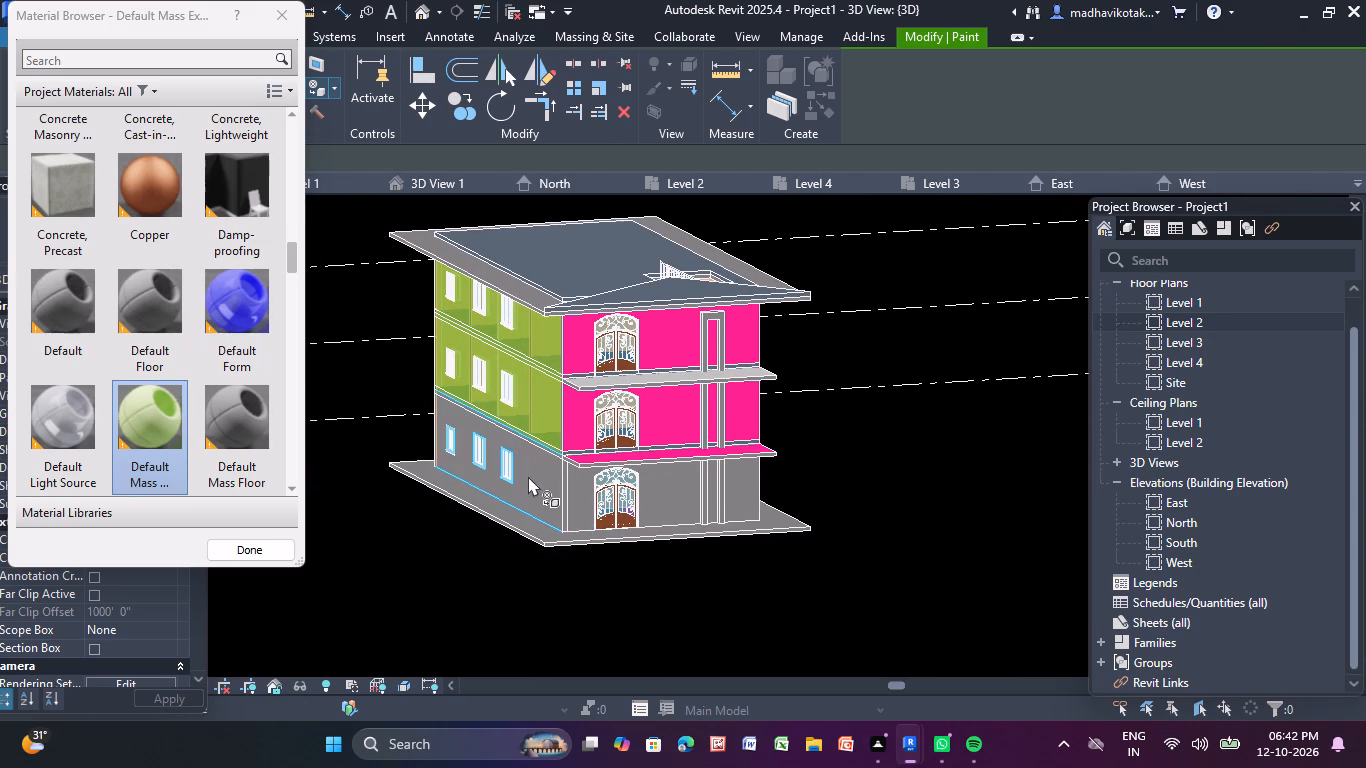
pyautogui.click(528, 476)
pyautogui.click(551, 484)
pyautogui.doubleClick(550, 484)
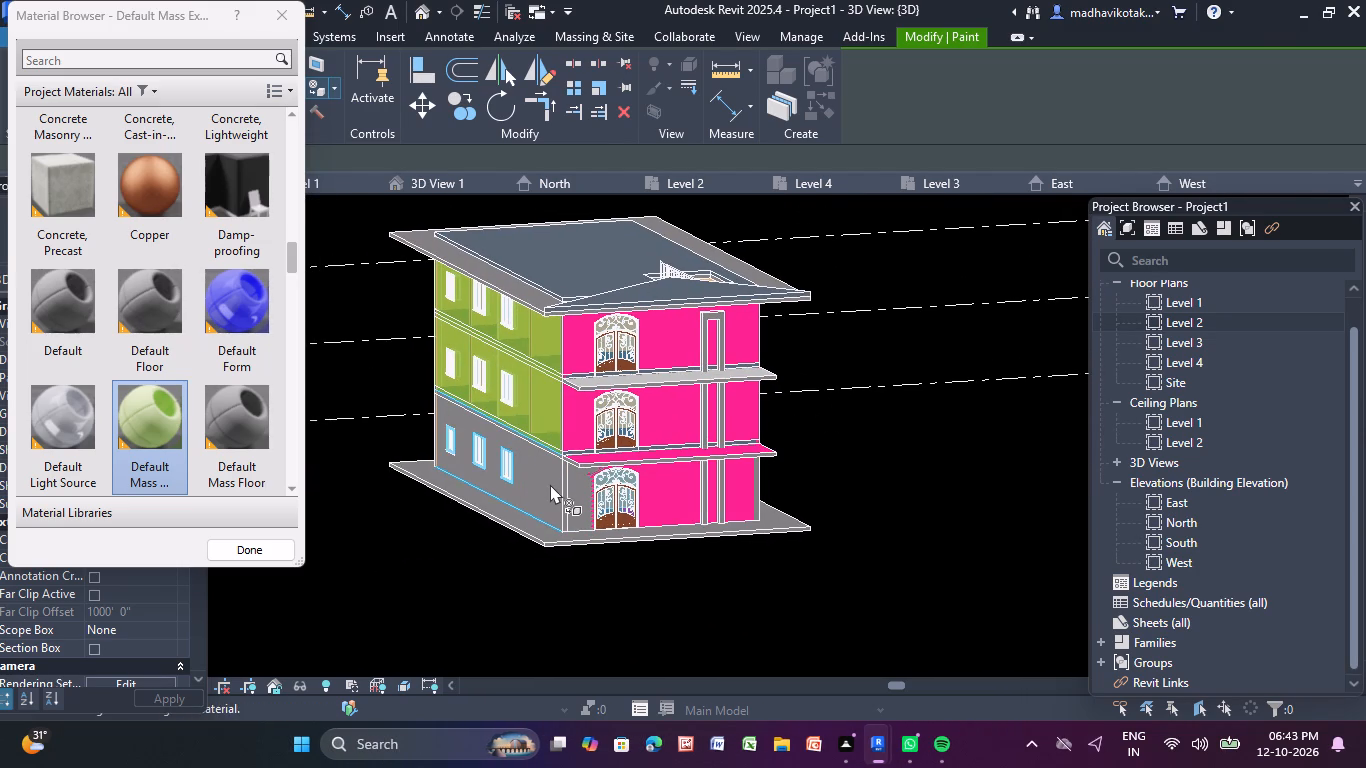
pyautogui.press('Escape')
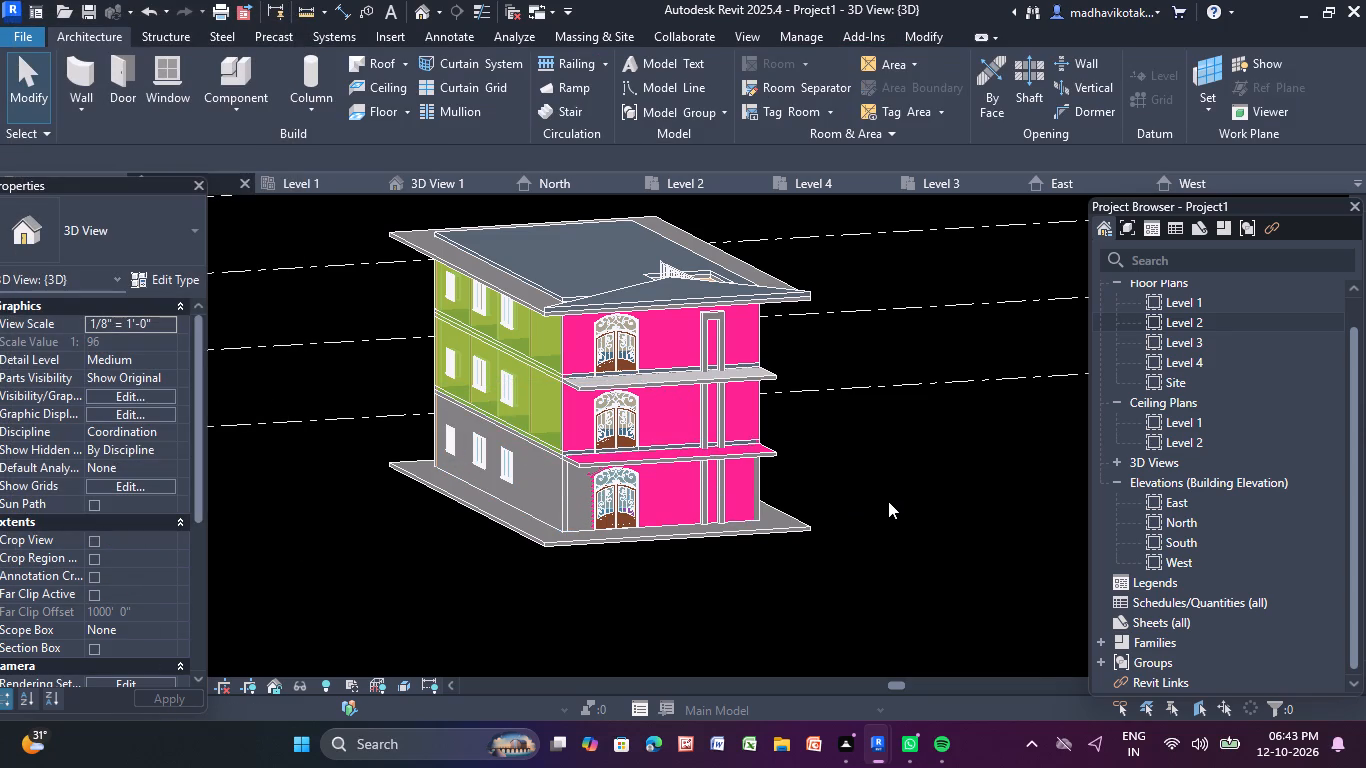
# Examine the ground storey's front and side walls up close to check how their painted surfaces display.
pyautogui.keyDown('shift'); pyautogui.moveTo(887, 498); pyautogui.dragTo(847, 499, button='middle'); pyautogui.keyUp('shift')
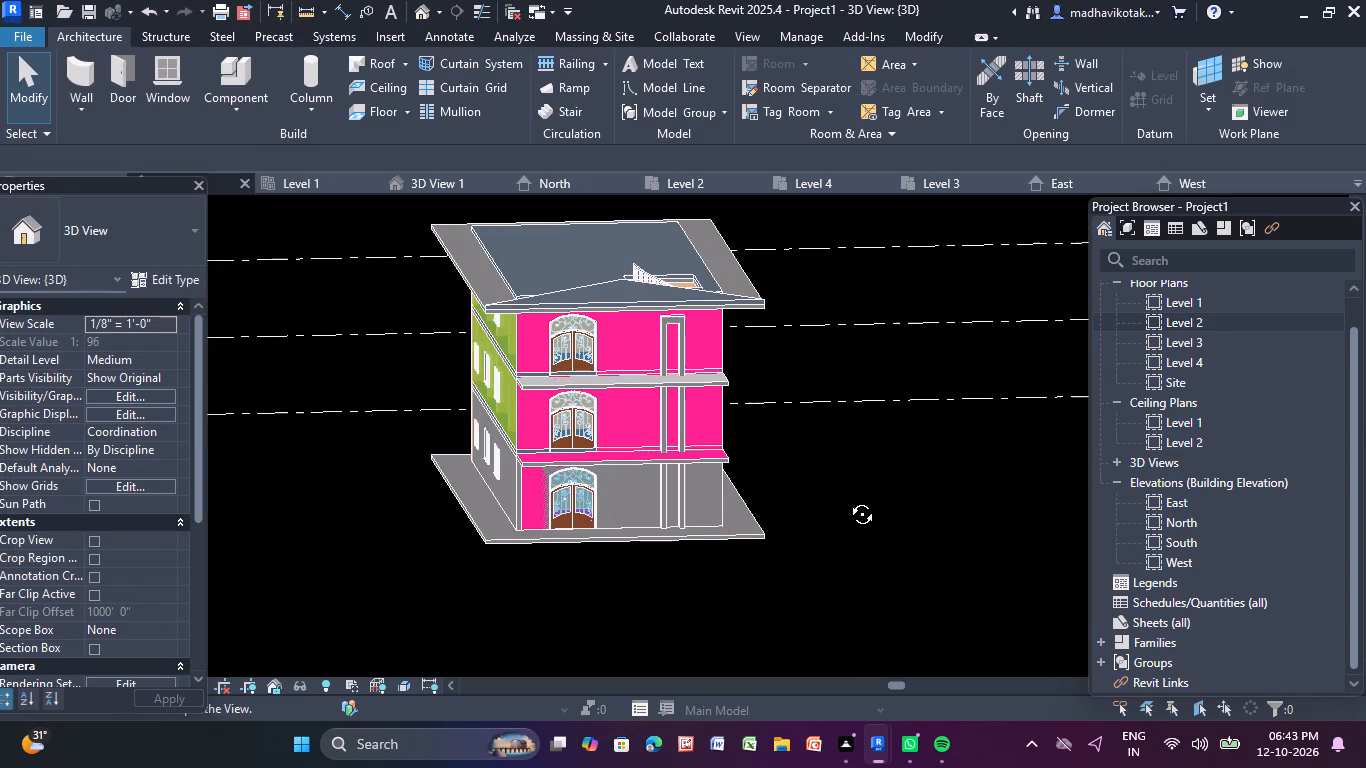
pyautogui.keyDown('shift'); pyautogui.moveTo(847, 499); pyautogui.dragTo(970, 445, button='middle'); pyautogui.keyUp('shift')
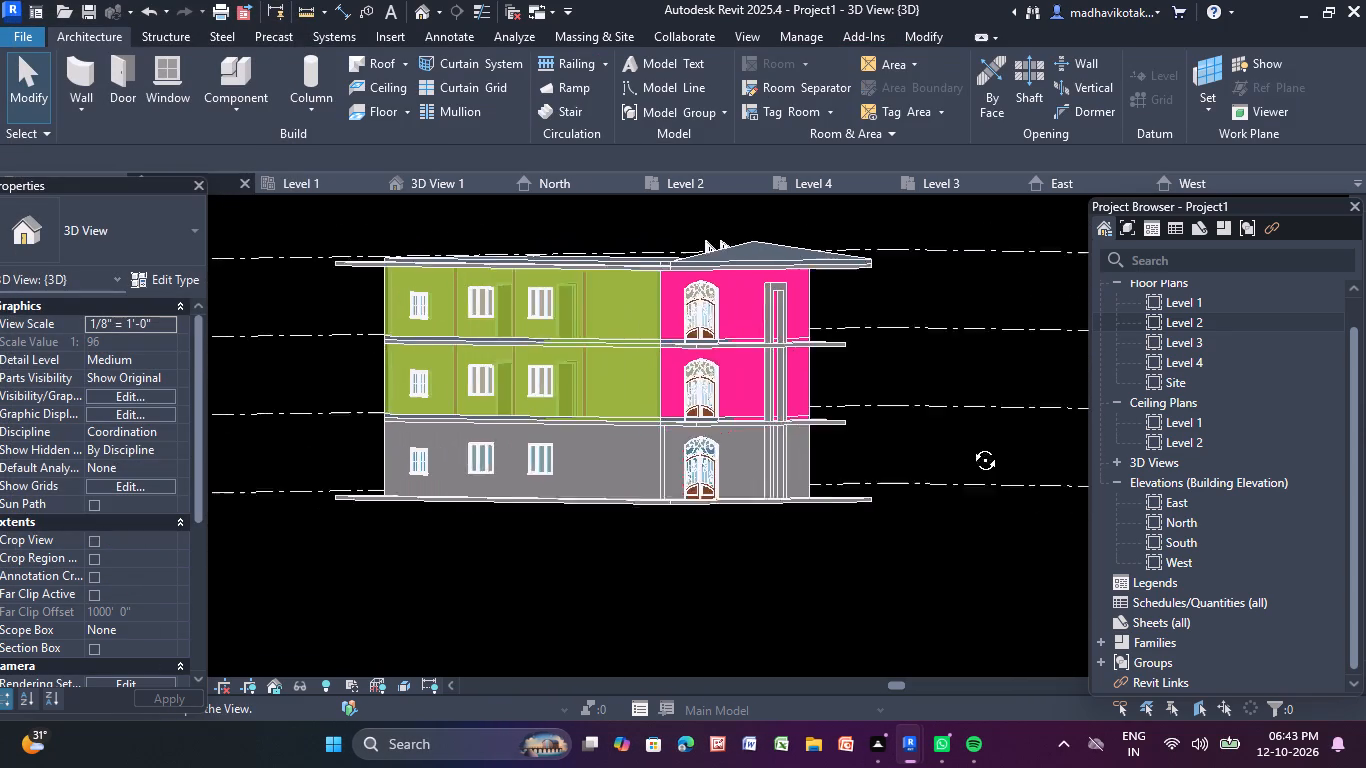
pyautogui.keyDown('shift'); pyautogui.moveTo(970, 445); pyautogui.dragTo(978, 453, button='middle'); pyautogui.keyUp('shift')
pyautogui.scroll(5, 879, 533)
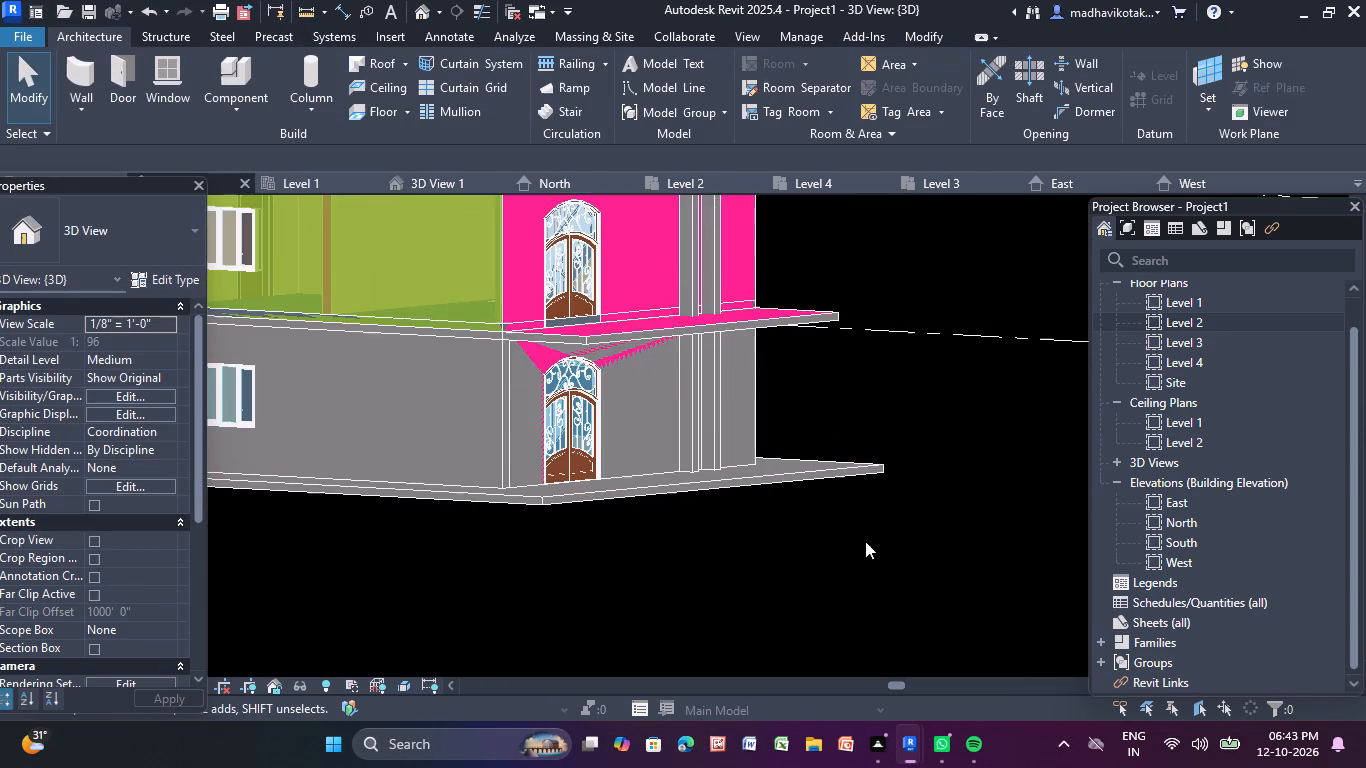
pyautogui.keyDown('shift'); pyautogui.moveTo(873, 539); pyautogui.dragTo(730, 575, button='middle'); pyautogui.keyUp('shift')
pyautogui.scroll(-1, 720, 575)
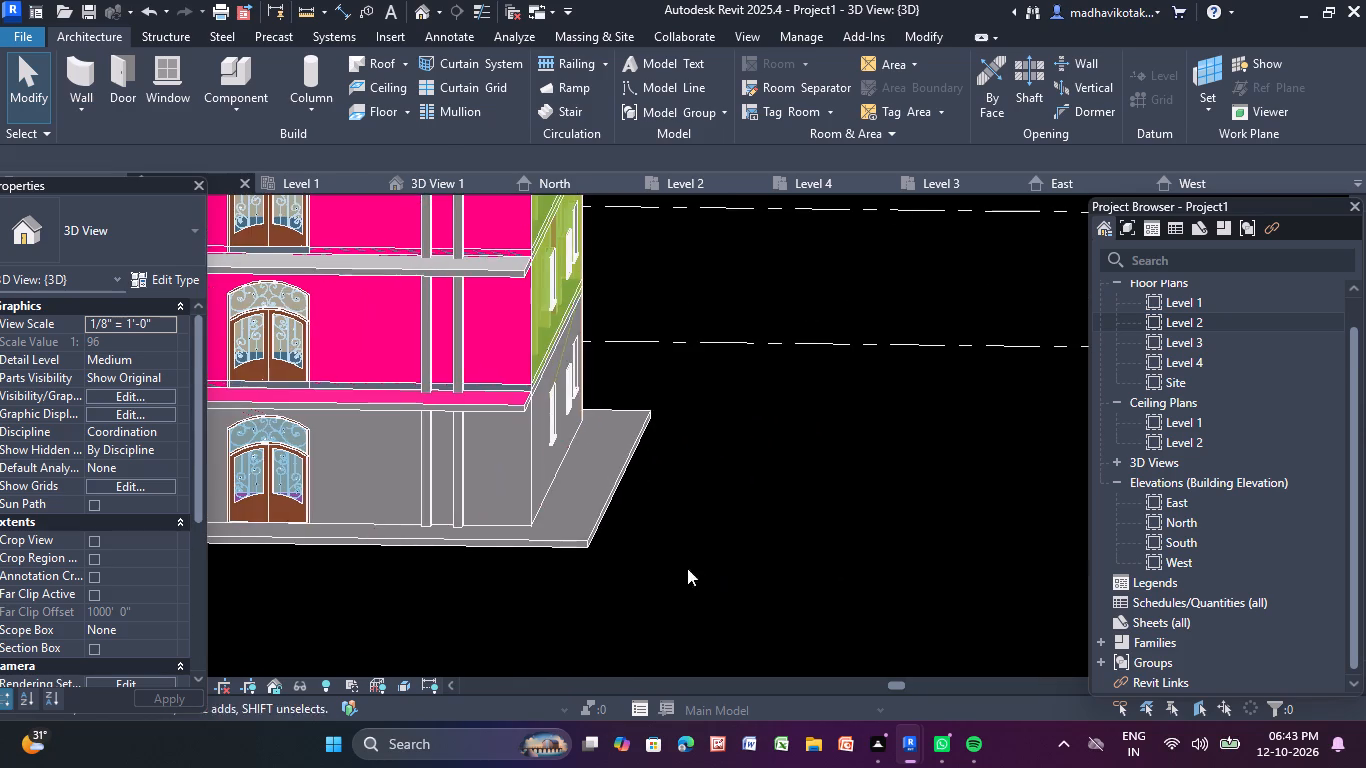
pyautogui.scroll(-3, 540, 519)
pyautogui.moveTo(542, 515); pyautogui.dragTo(653, 491, button='middle')
pyautogui.scroll(5, 628, 476)
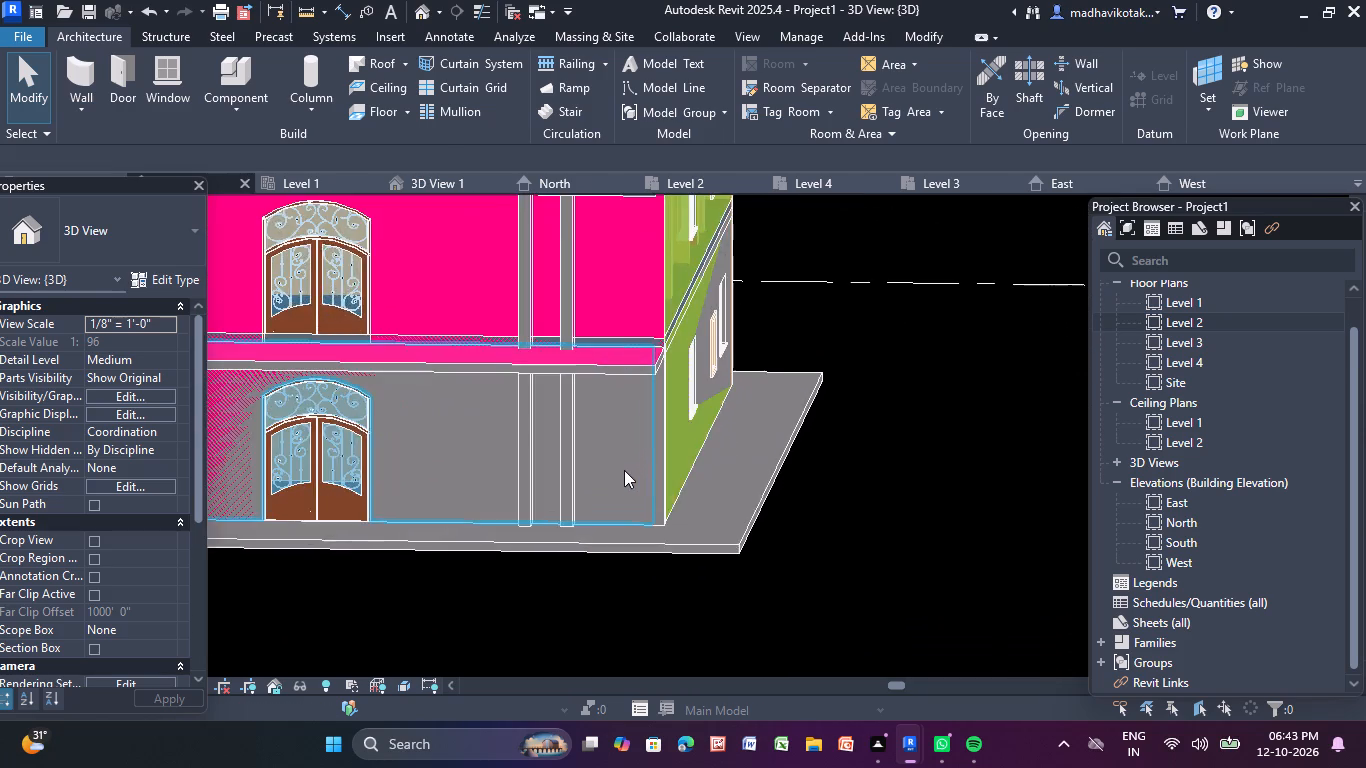
pyautogui.scroll(-4, 624, 470)
pyautogui.scroll(4, 624, 470)
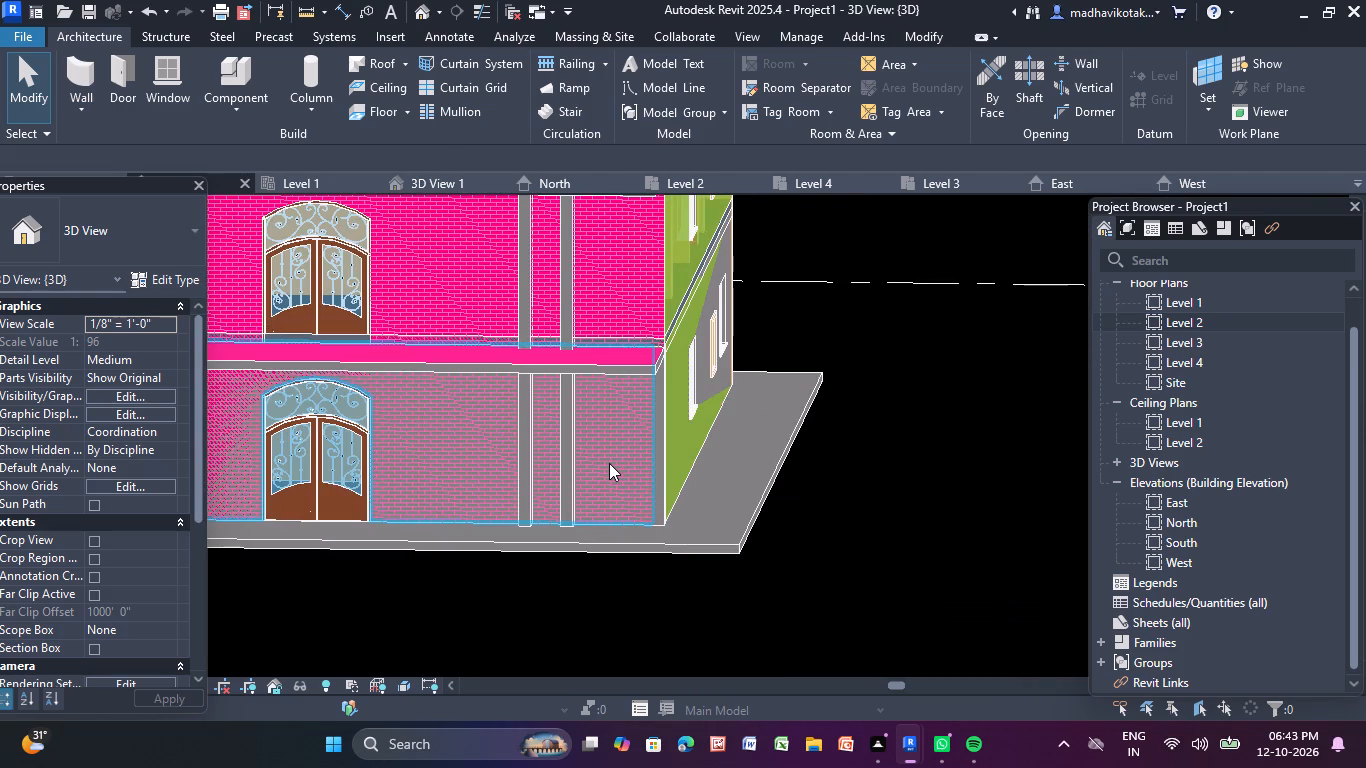
pyautogui.scroll(2, 609, 463)
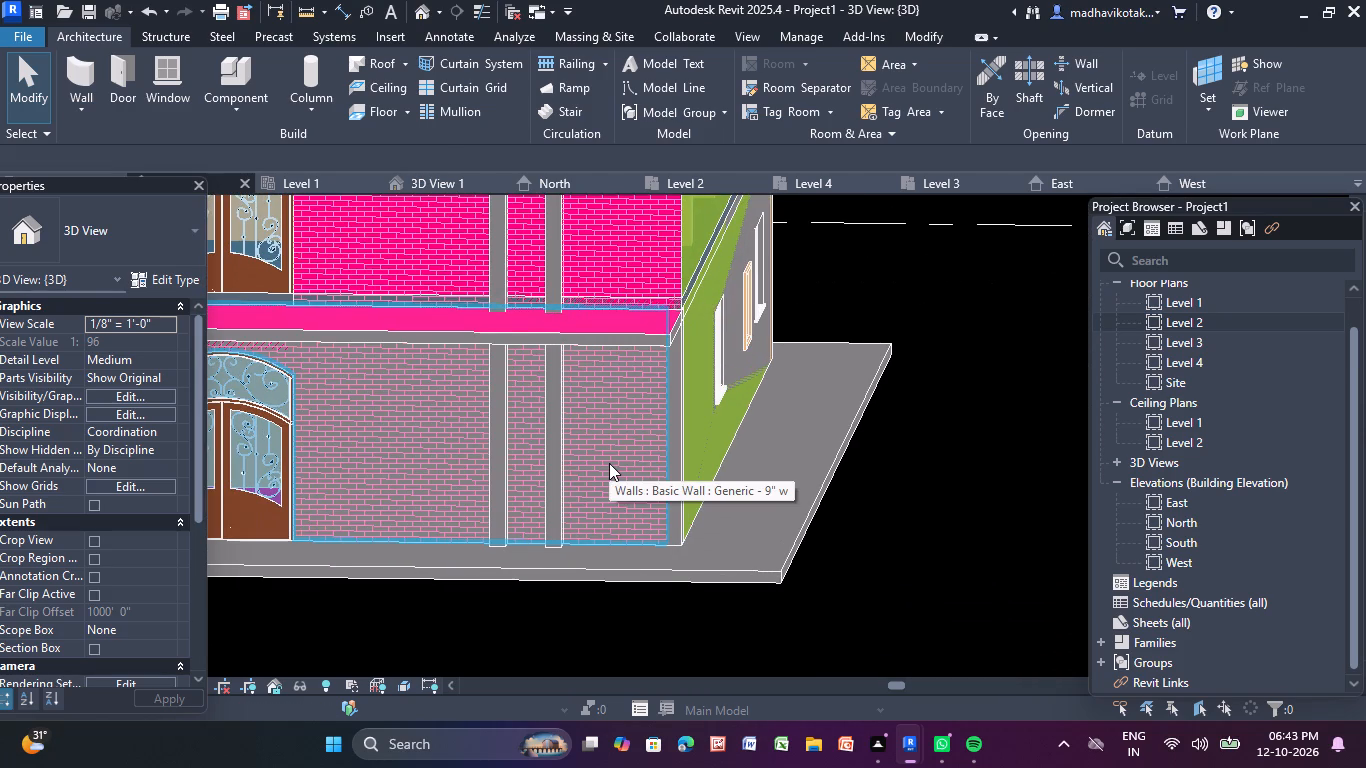
pyautogui.scroll(3, 609, 463)
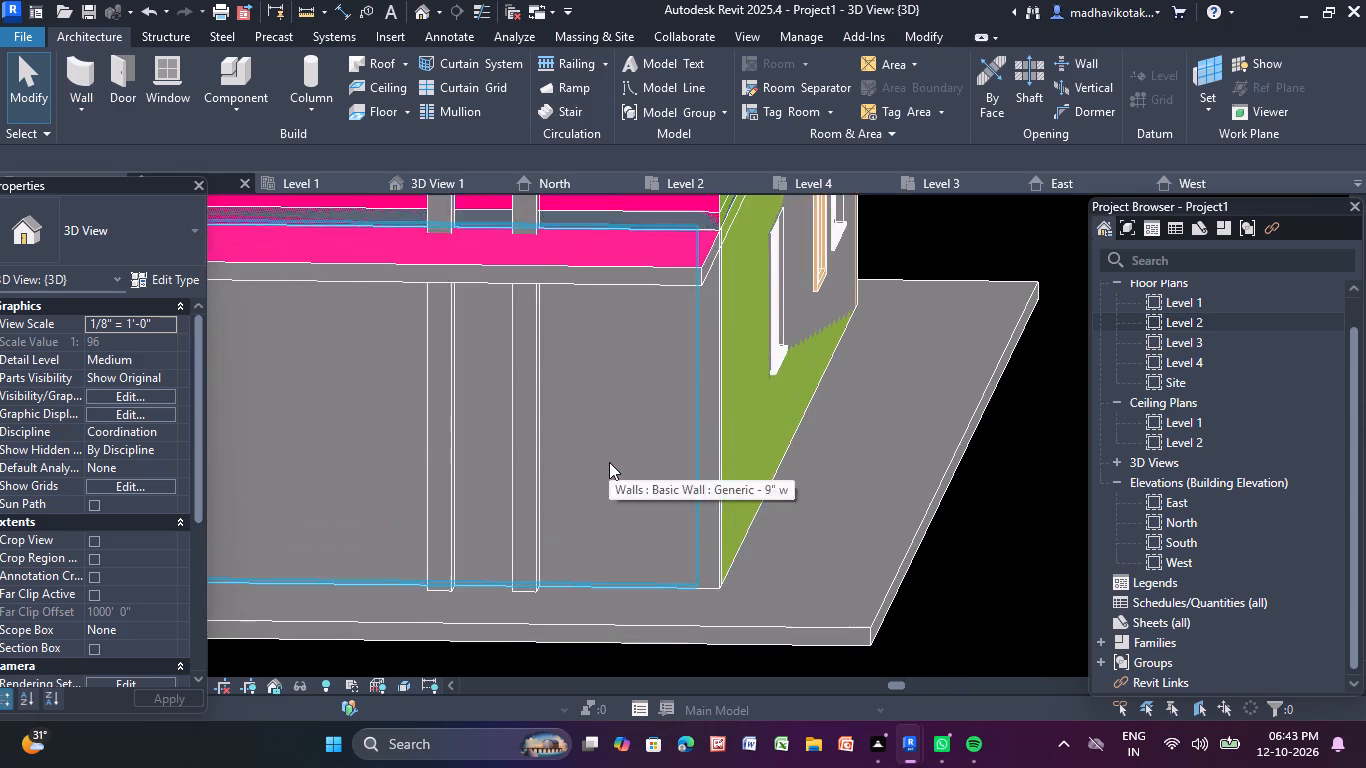
pyautogui.scroll(4, 609, 462)
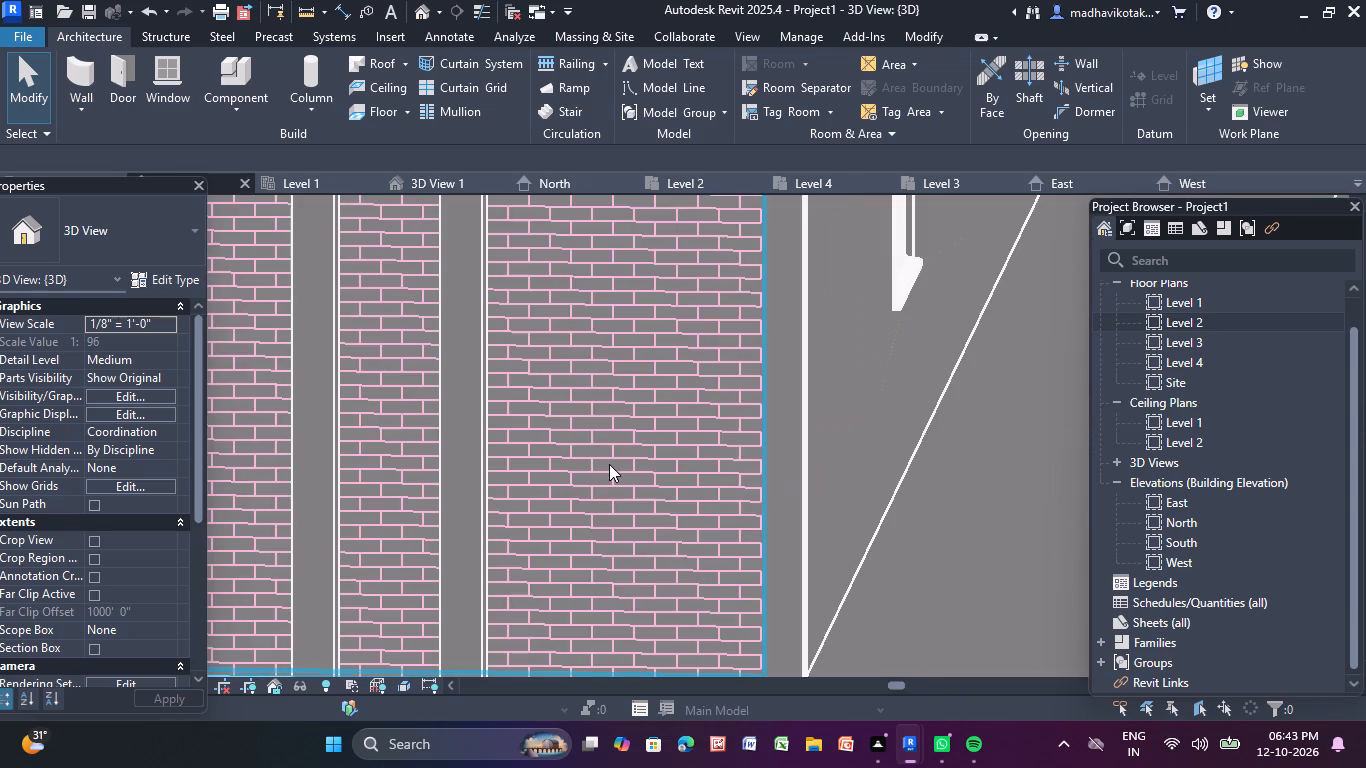
pyautogui.scroll(5, 609, 464)
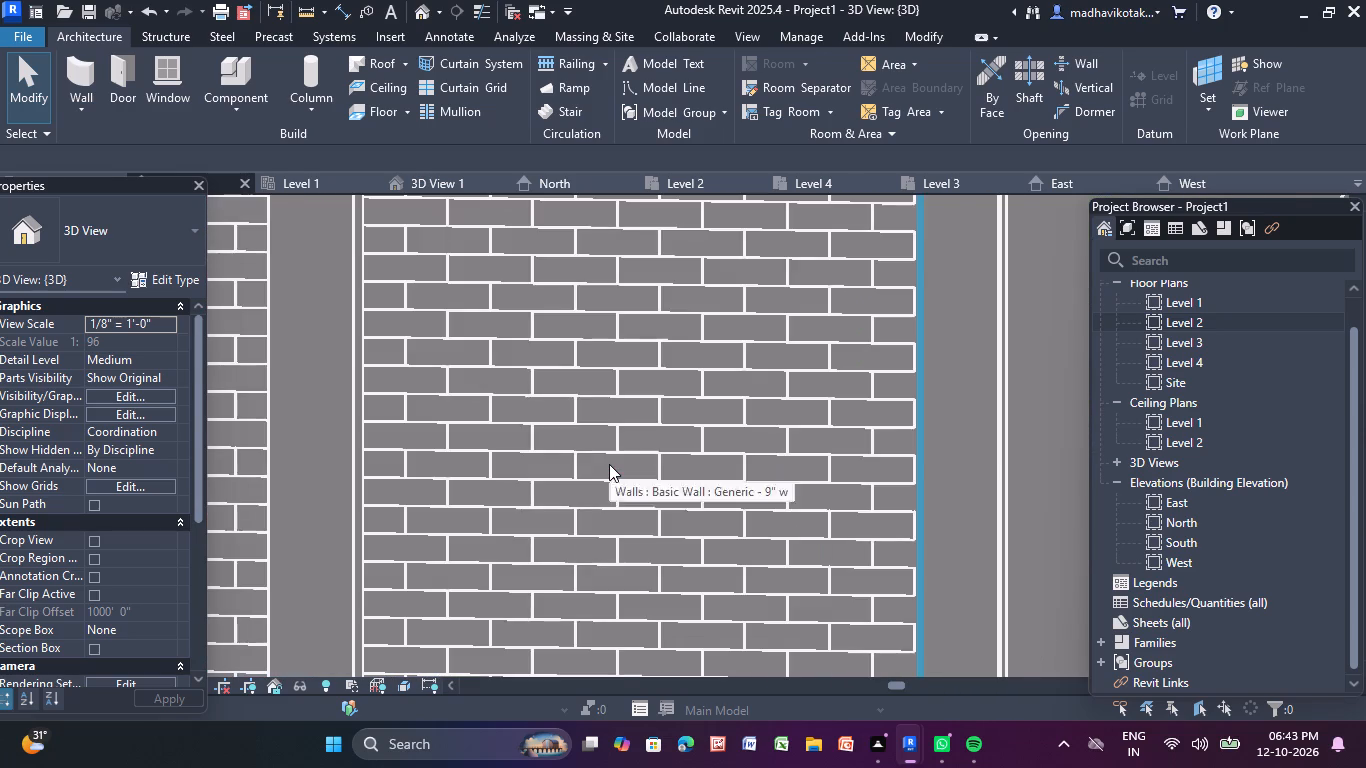
pyautogui.scroll(2, 609, 464)
pyautogui.scroll(-10, 609, 464)
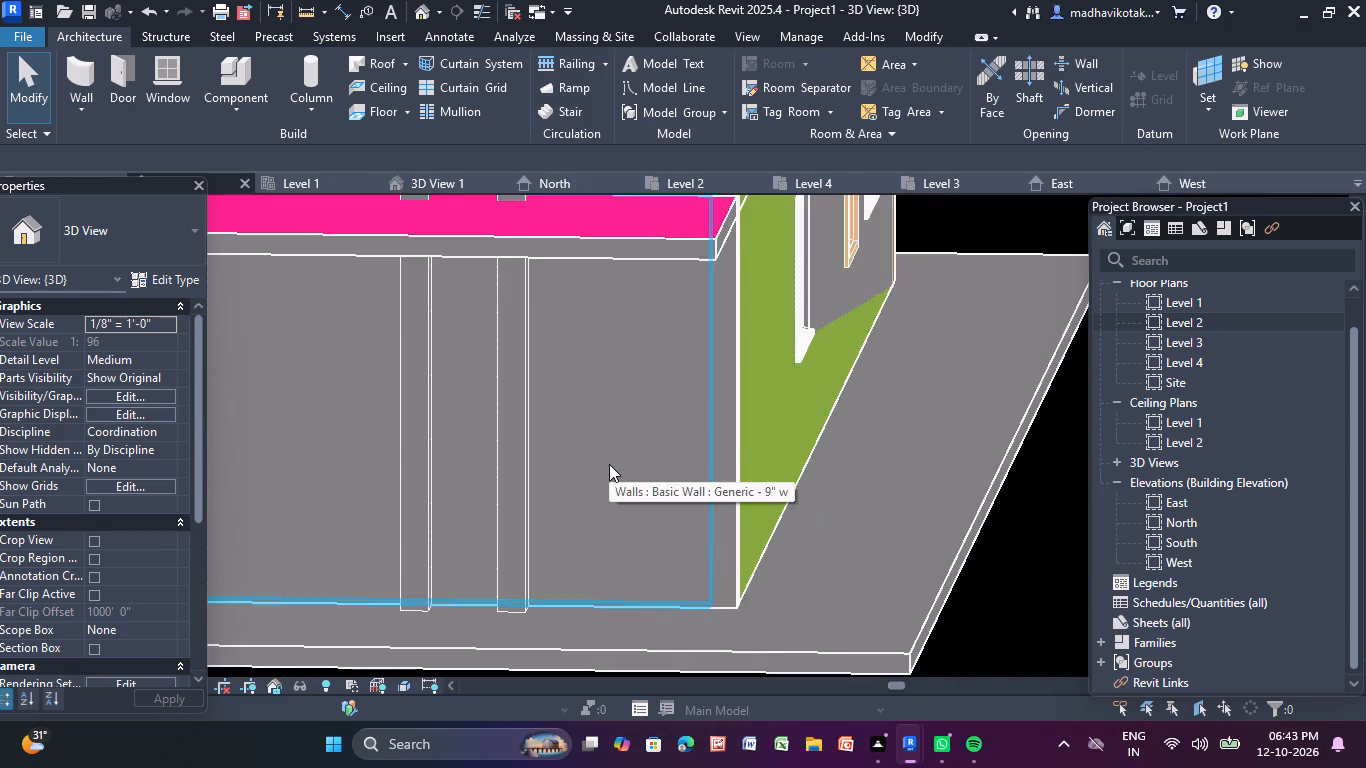
pyautogui.scroll(-11, 609, 464)
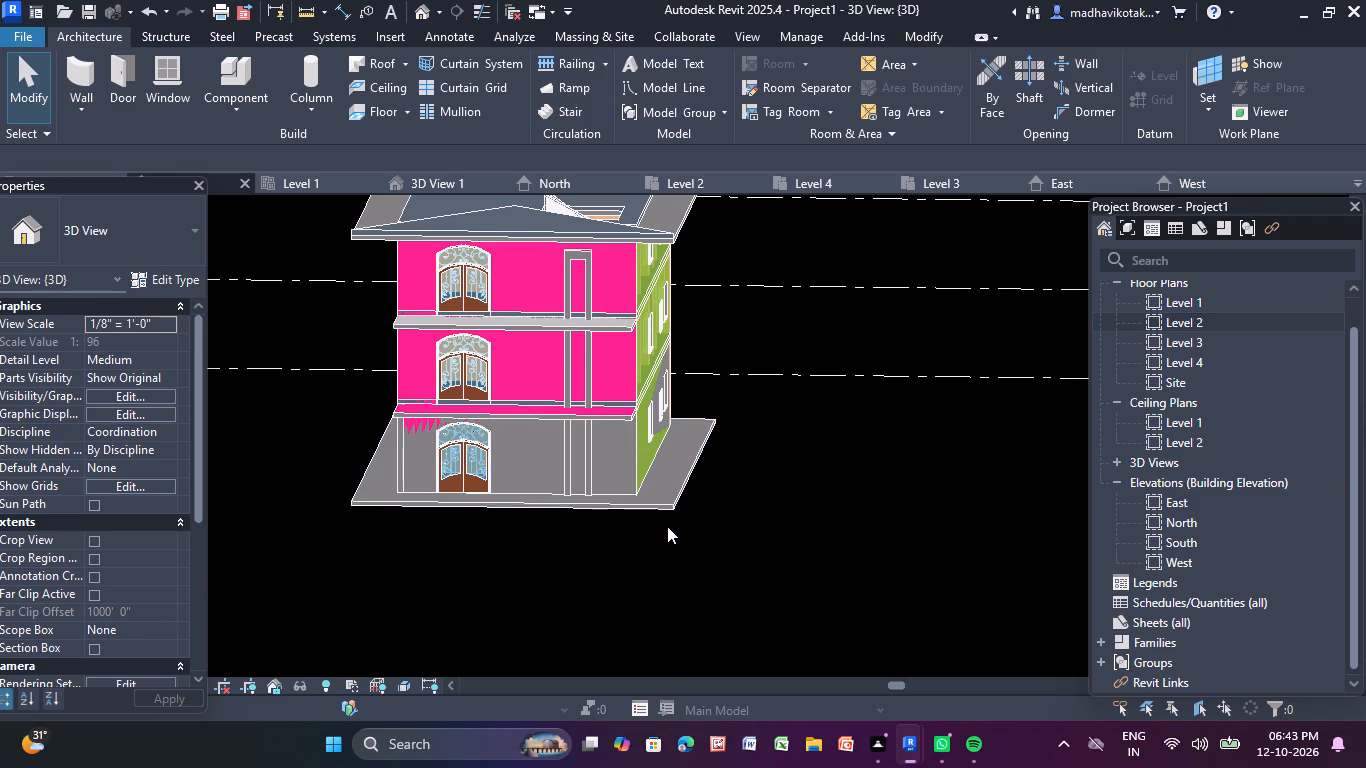
# Remove the paint from the long windowed side wall near the arched doors on the top and middle storeys.
pyautogui.middleClick(667, 526)
pyautogui.scroll(-1, 667, 526)
pyautogui.moveTo(605, 477); pyautogui.dragTo(630, 477, button='middle')
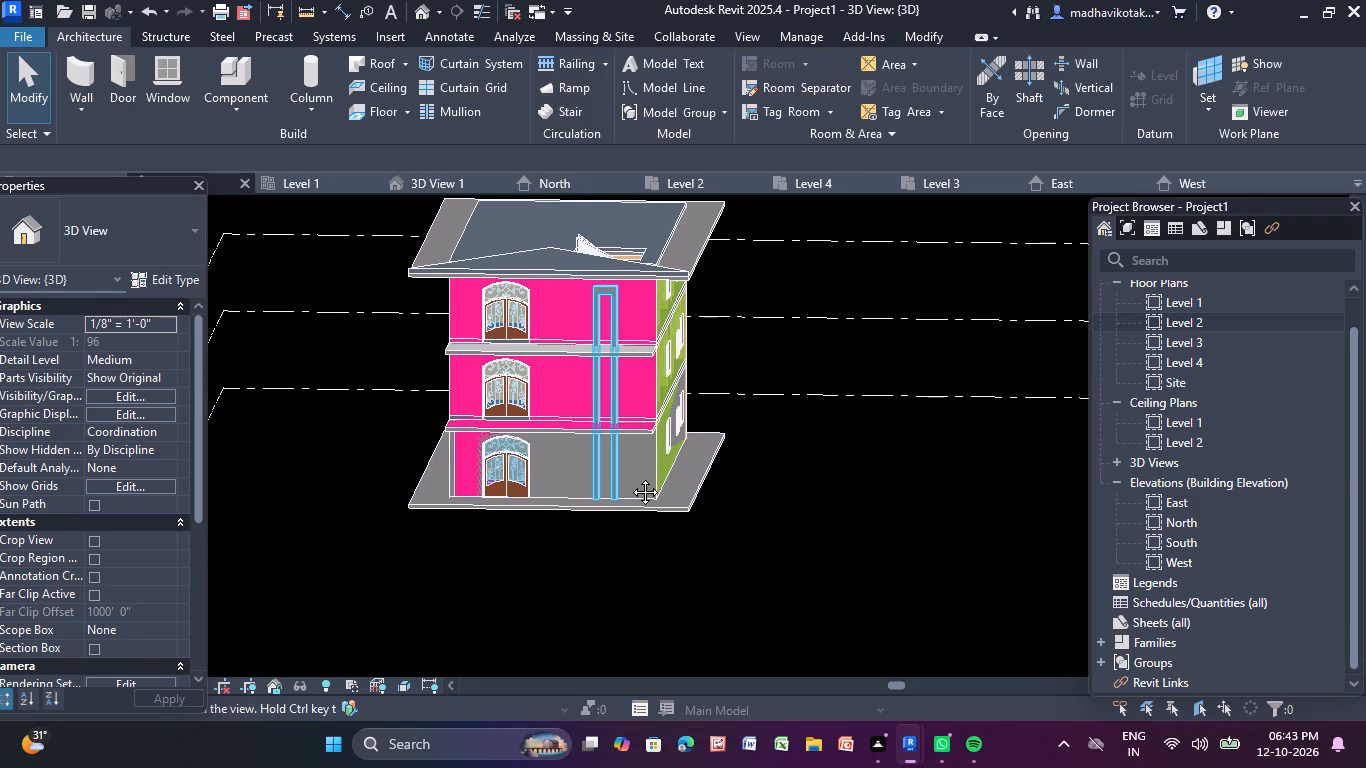
pyautogui.moveTo(630, 477); pyautogui.dragTo(707, 470, button='middle')
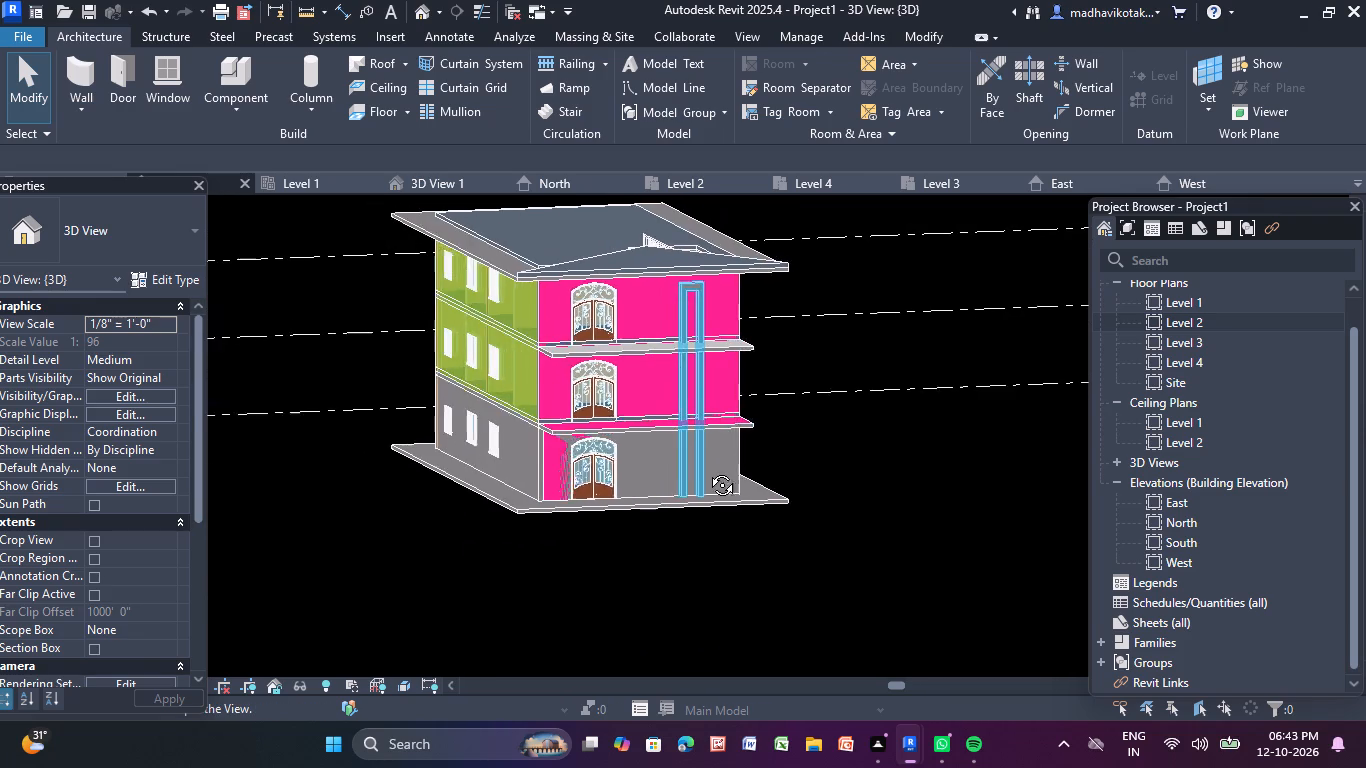
pyautogui.moveTo(707, 470); pyautogui.dragTo(842, 451, button='middle')
pyautogui.keyDown('shift'); pyautogui.scroll(1, 710, 470); pyautogui.keyUp('shift')
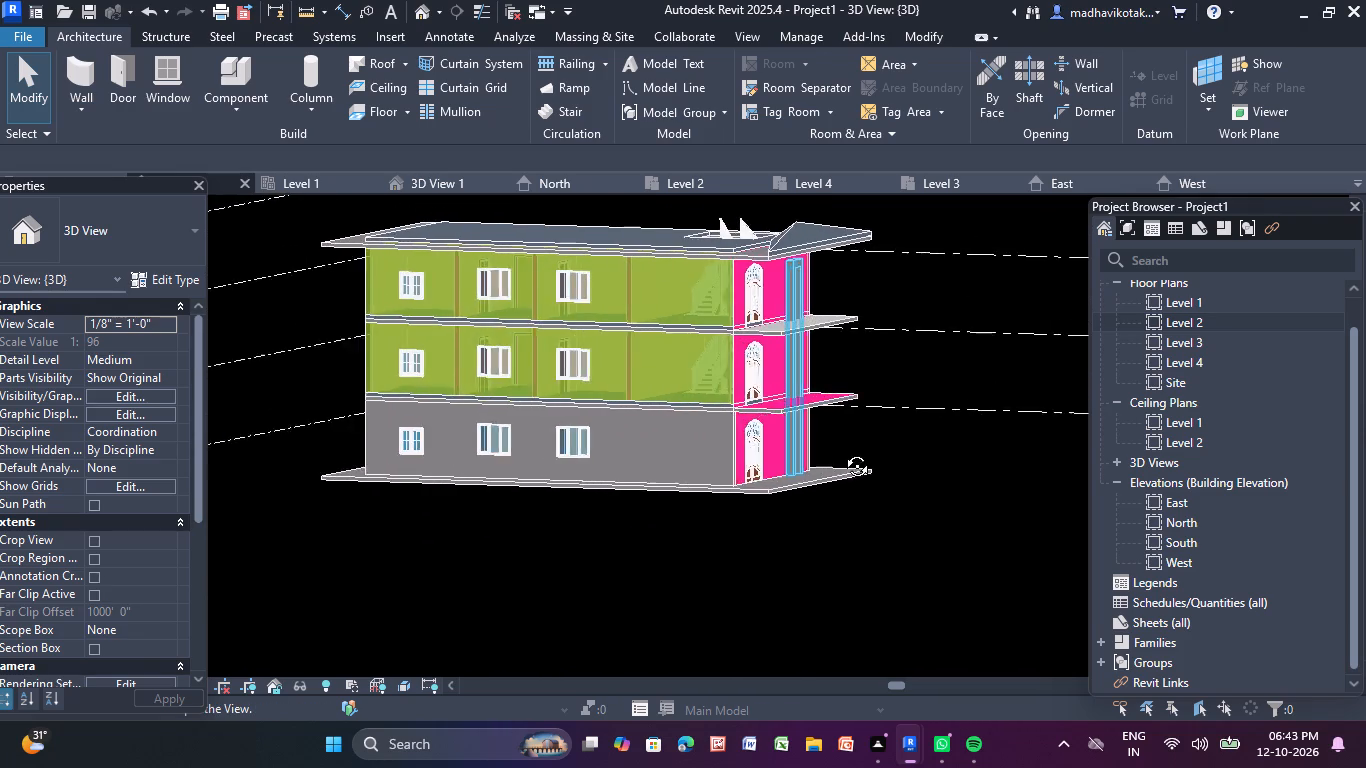
pyautogui.moveTo(842, 451); pyautogui.dragTo(873, 473, button='middle')
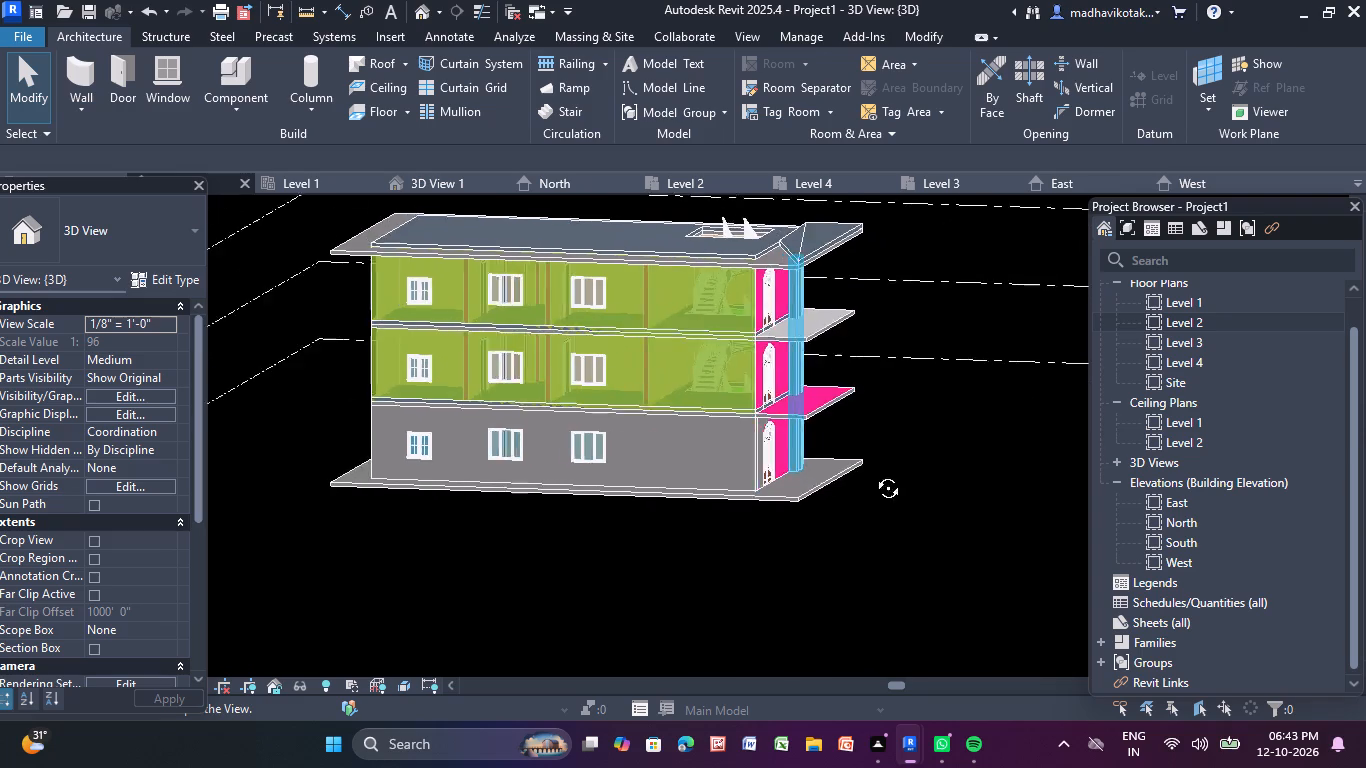
pyautogui.moveTo(873, 473); pyautogui.dragTo(886, 478, button='middle')
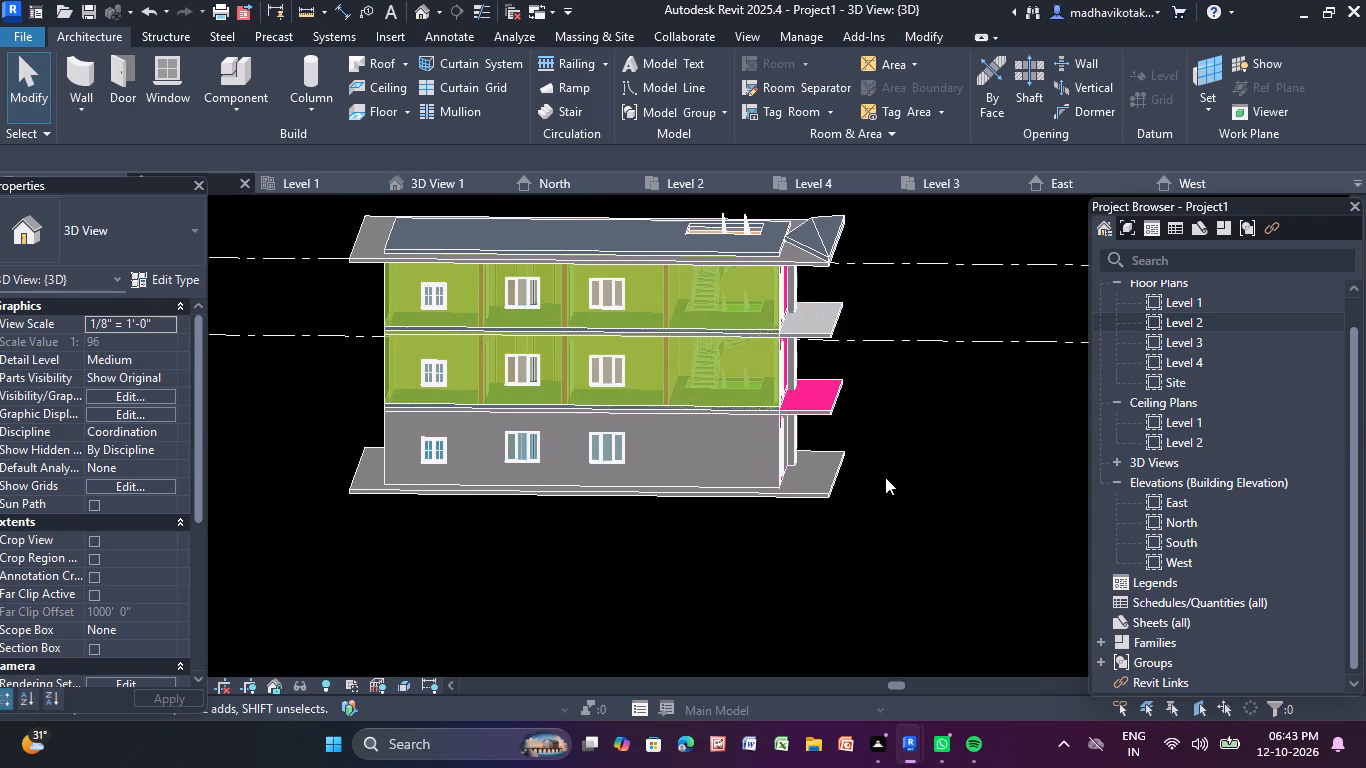
pyautogui.keyDown('shift'); pyautogui.moveTo(904, 462); pyautogui.dragTo(858, 496, button='middle'); pyautogui.keyUp('shift')
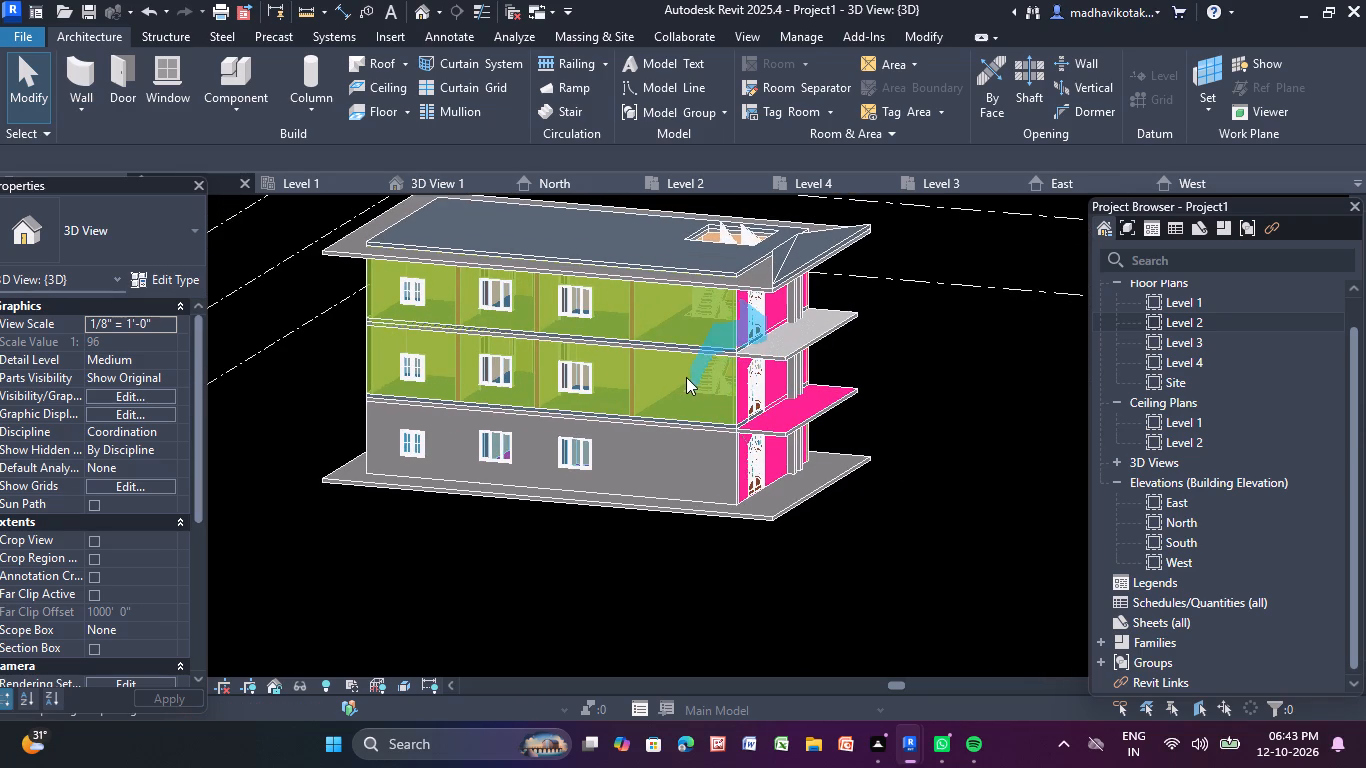
pyautogui.click(633, 87)
pyautogui.click(333, 90)
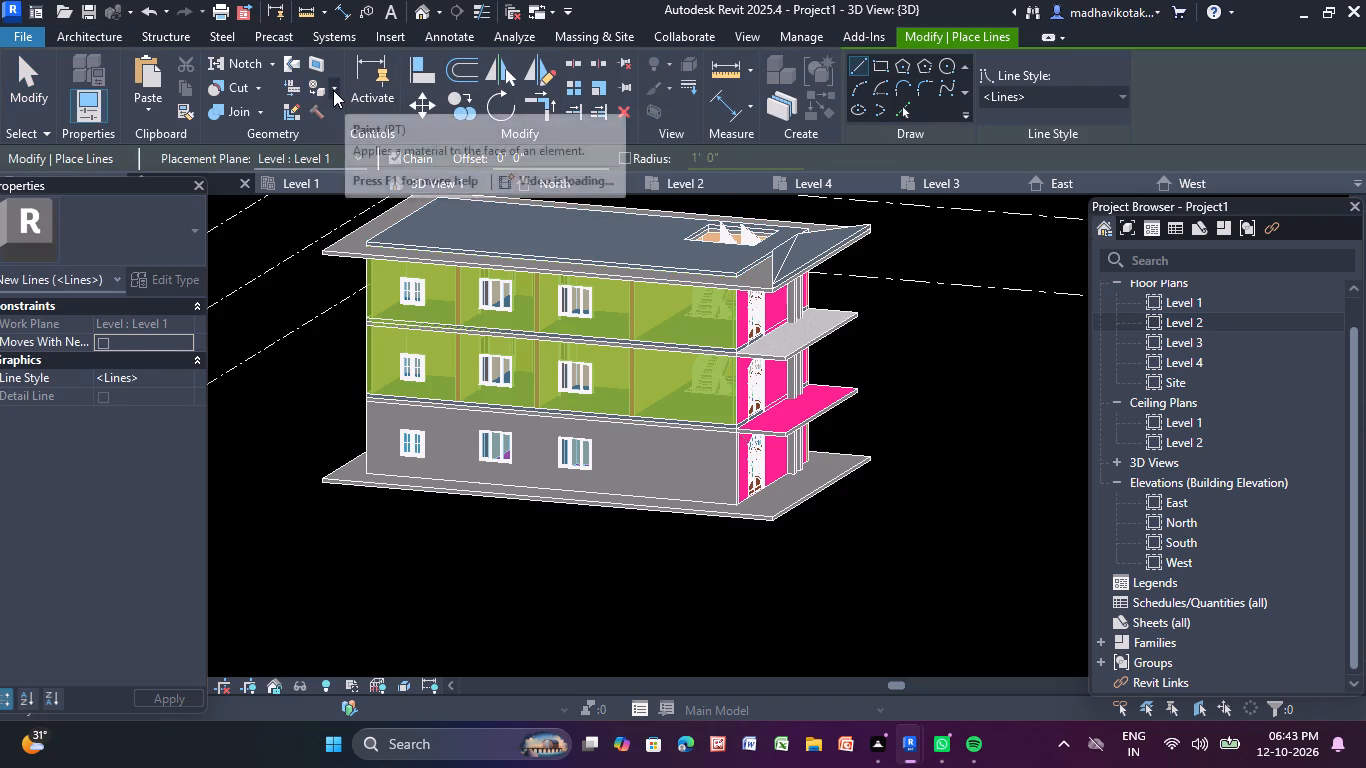
pyautogui.click(348, 163)
pyautogui.click(641, 309)
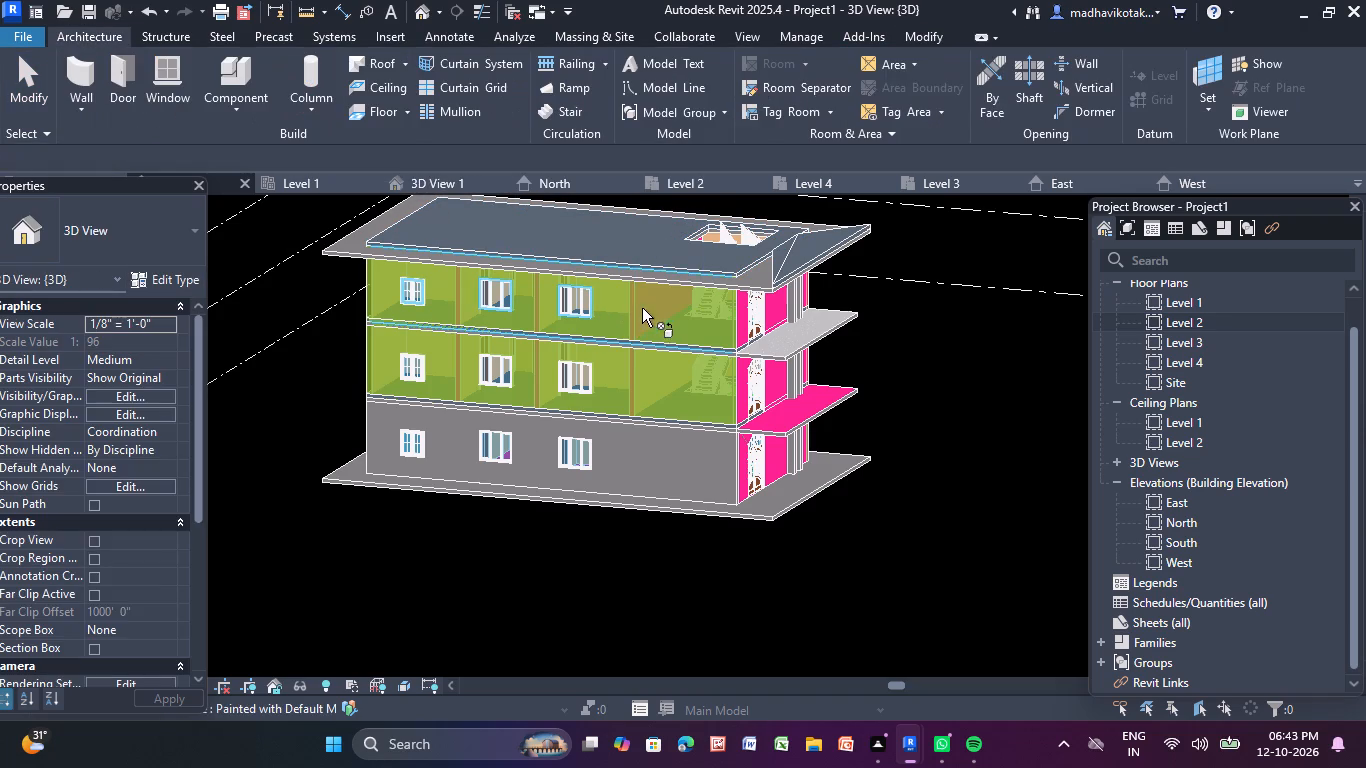
pyautogui.click(656, 322)
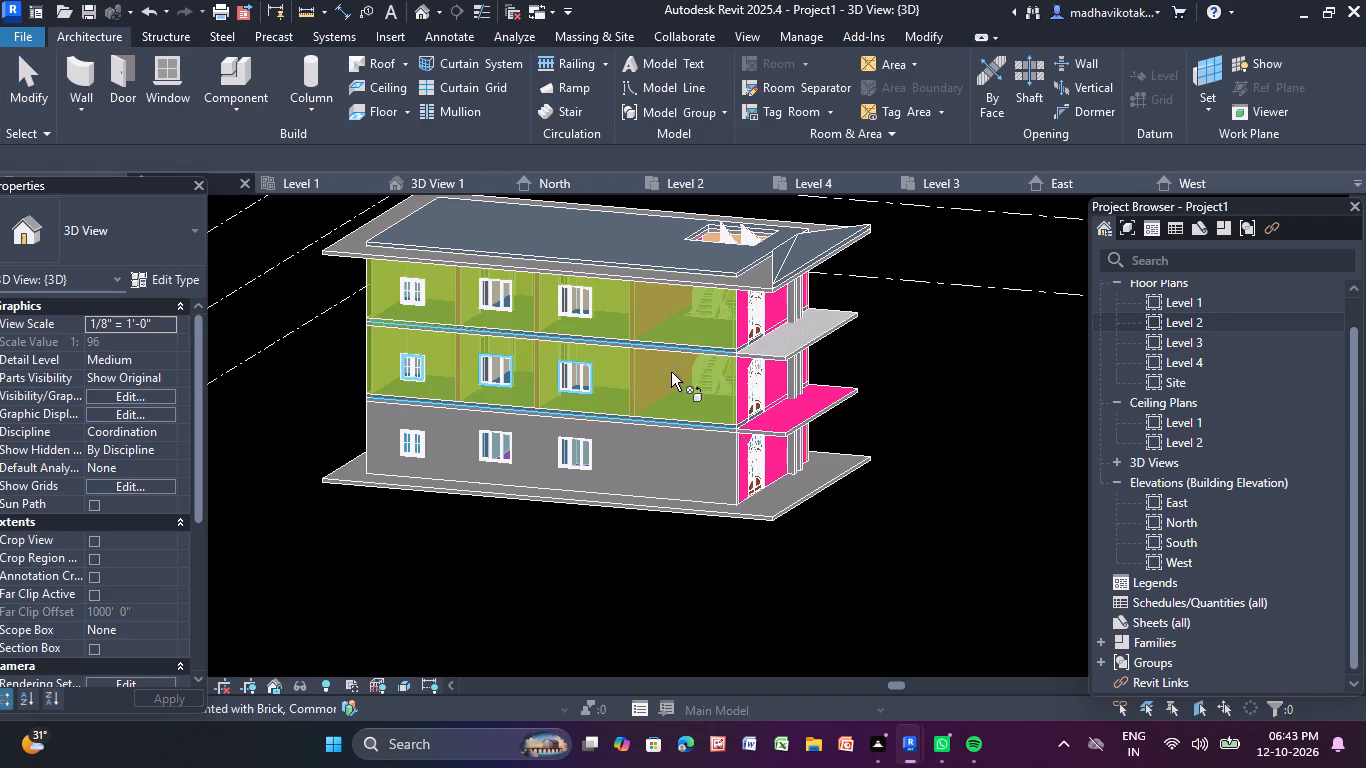
pyautogui.click(671, 372)
pyautogui.click(605, 313)
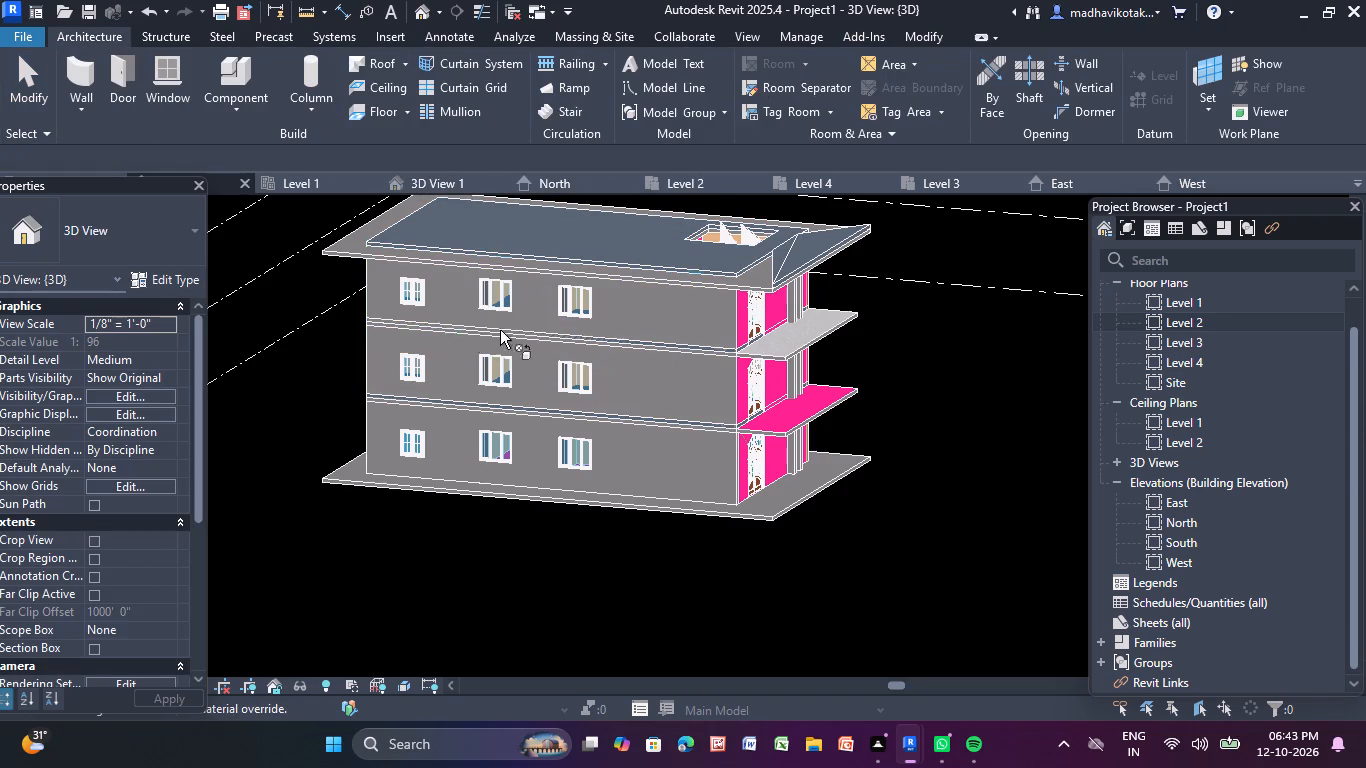
pyautogui.press('Escape')
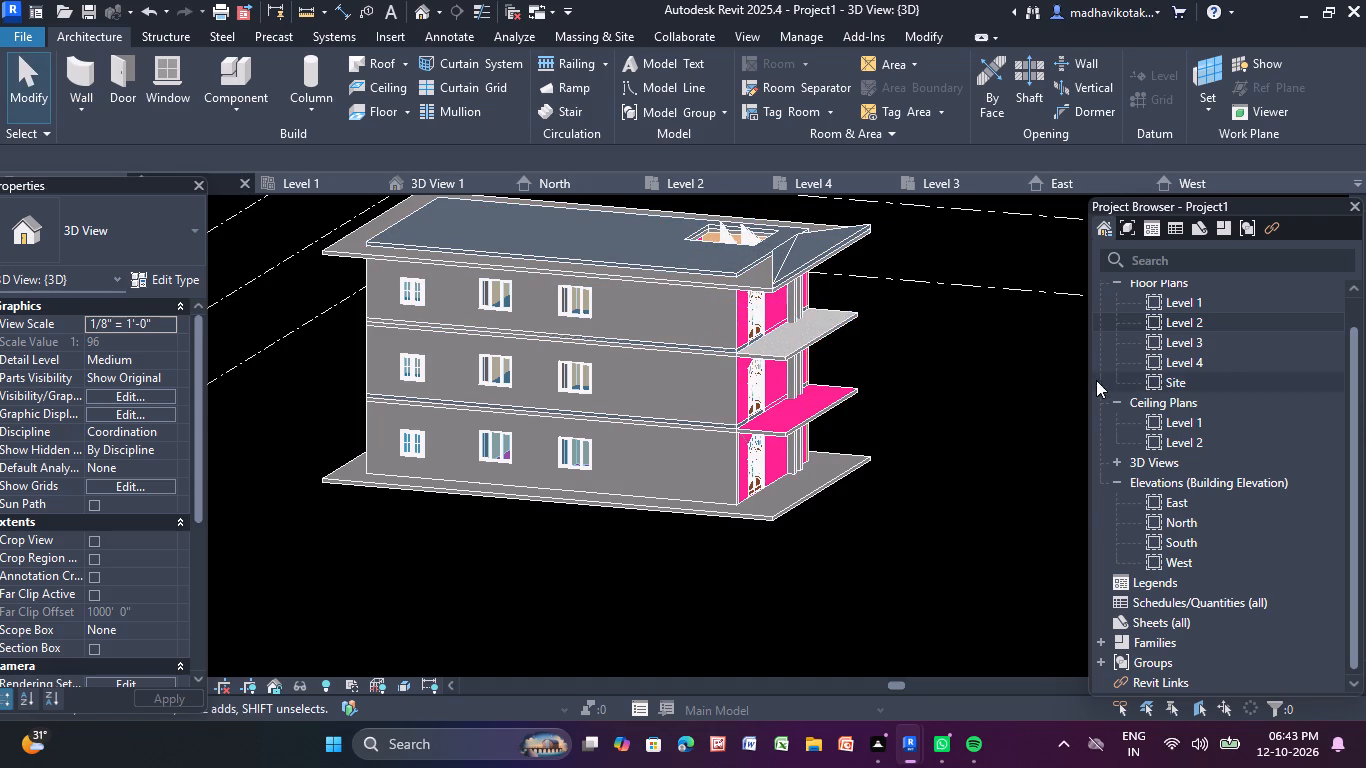
# Open the Level 2 floor plan at the front balcony floor beside the staircase room.
pyautogui.doubleClick(1180, 323)
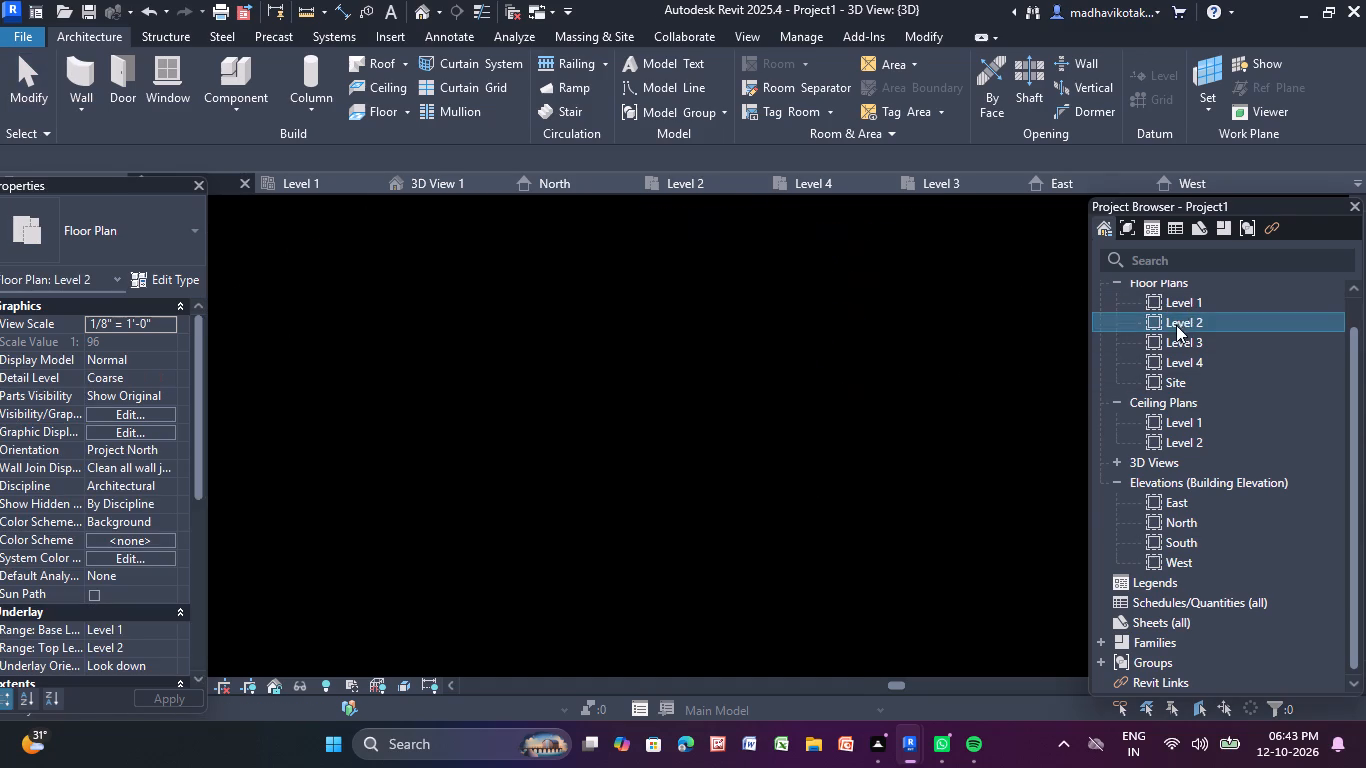
pyautogui.moveTo(416, 501); pyautogui.dragTo(309, 469, button='middle')
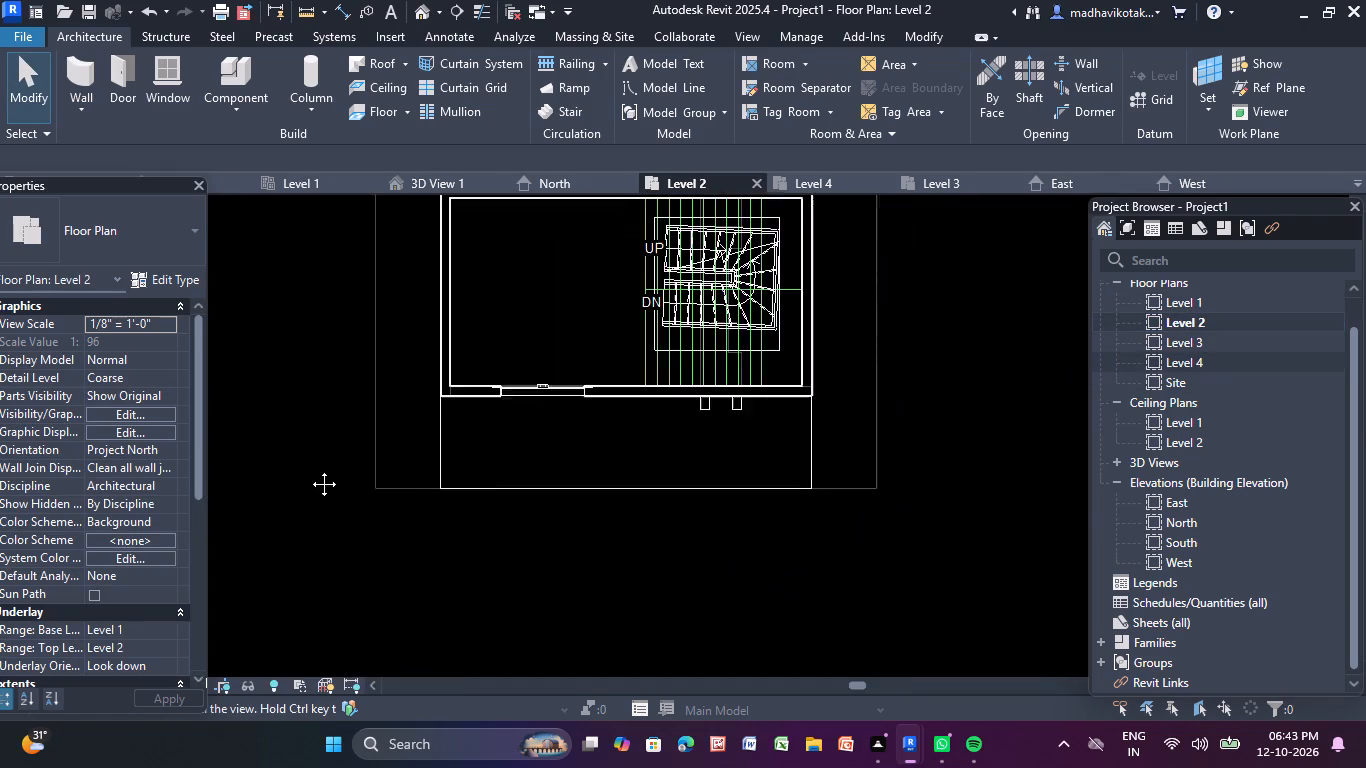
pyautogui.moveTo(309, 469); pyautogui.dragTo(300, 466, button='middle')
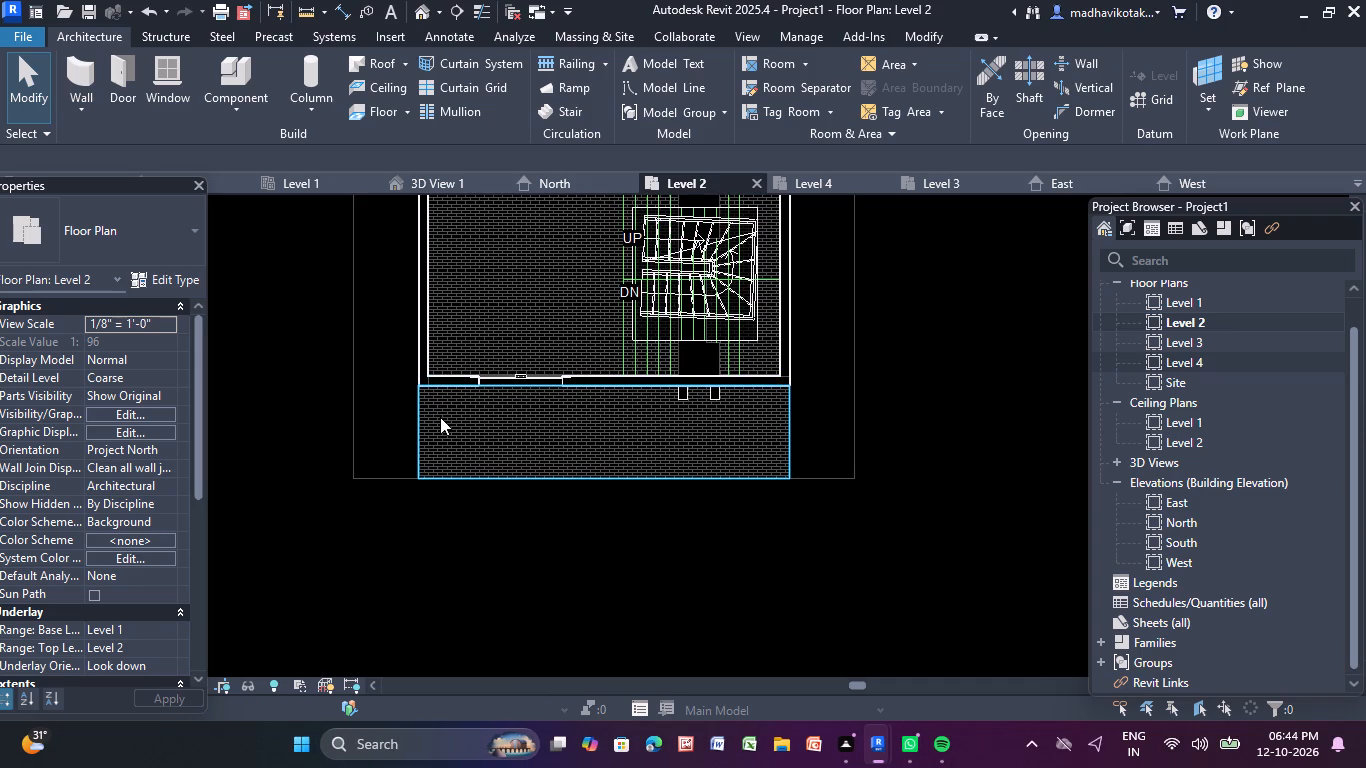
pyautogui.scroll(-1, 440, 417)
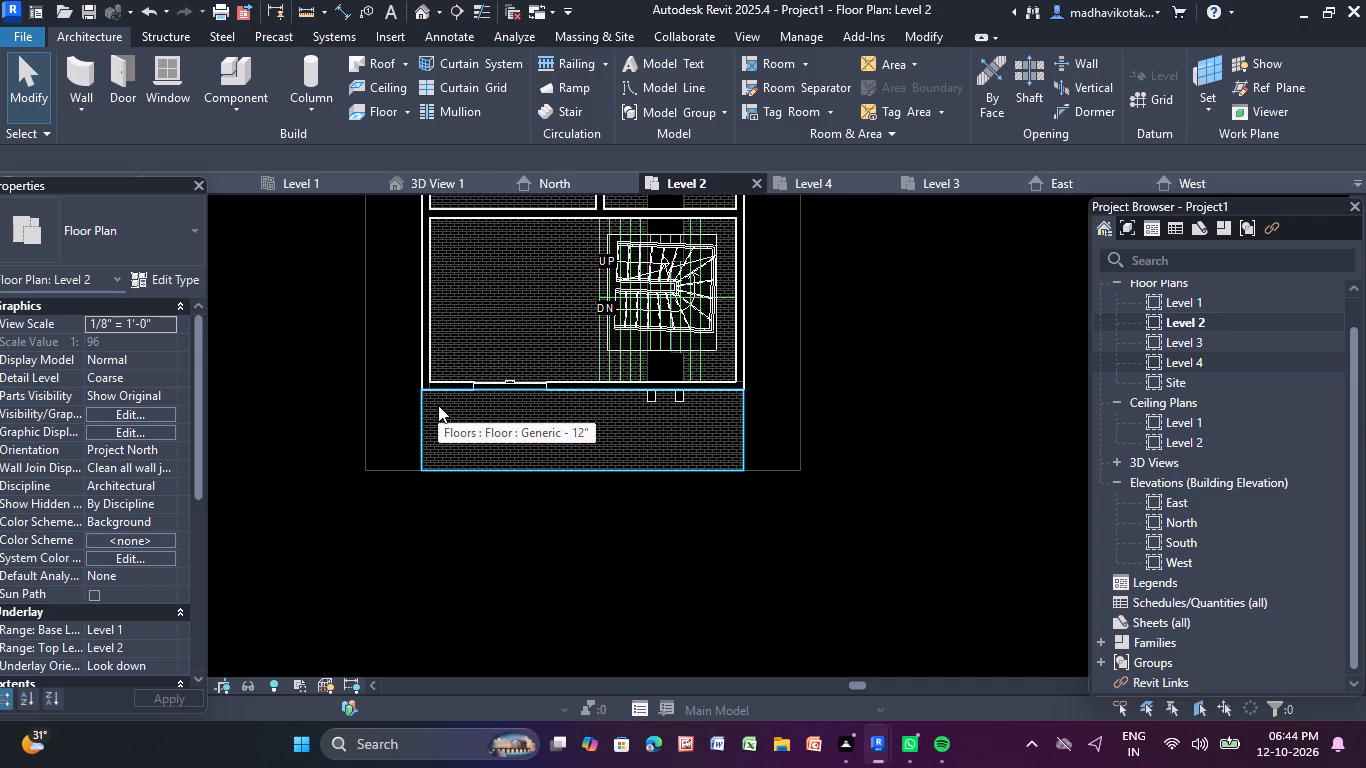
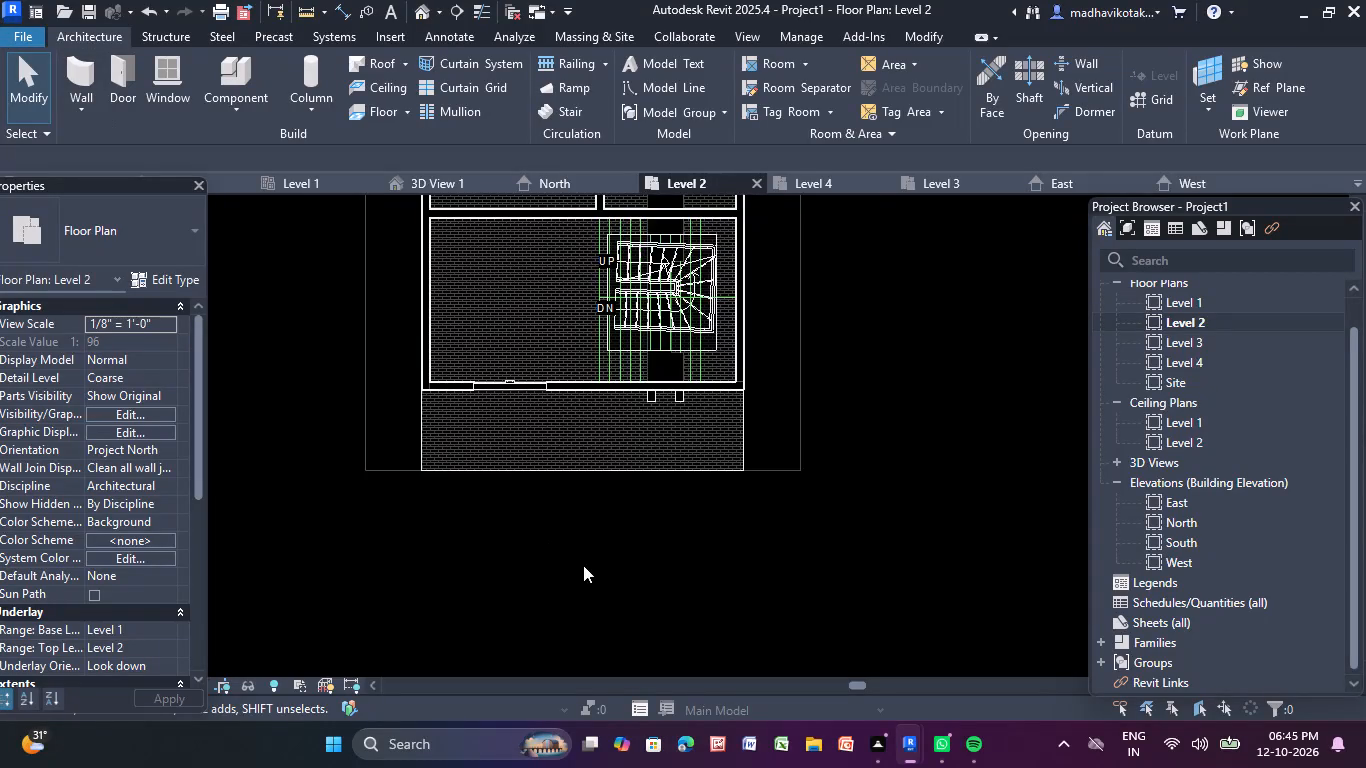
# Start a Handrail - Rectangular railing on Level 2 with a path line about 6'-7" along the front balcony's west edge.
pyautogui.scroll(1, 575, 548)
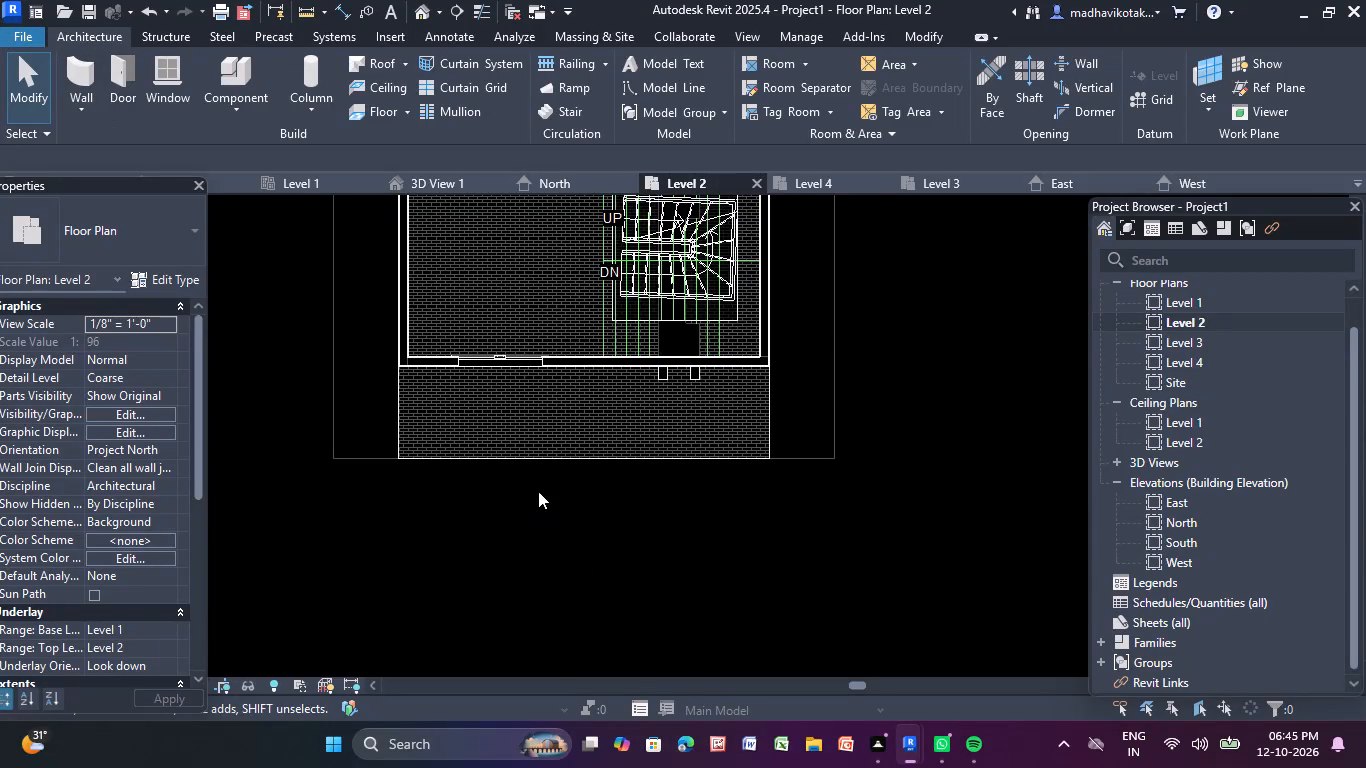
pyautogui.scroll(1, 538, 491)
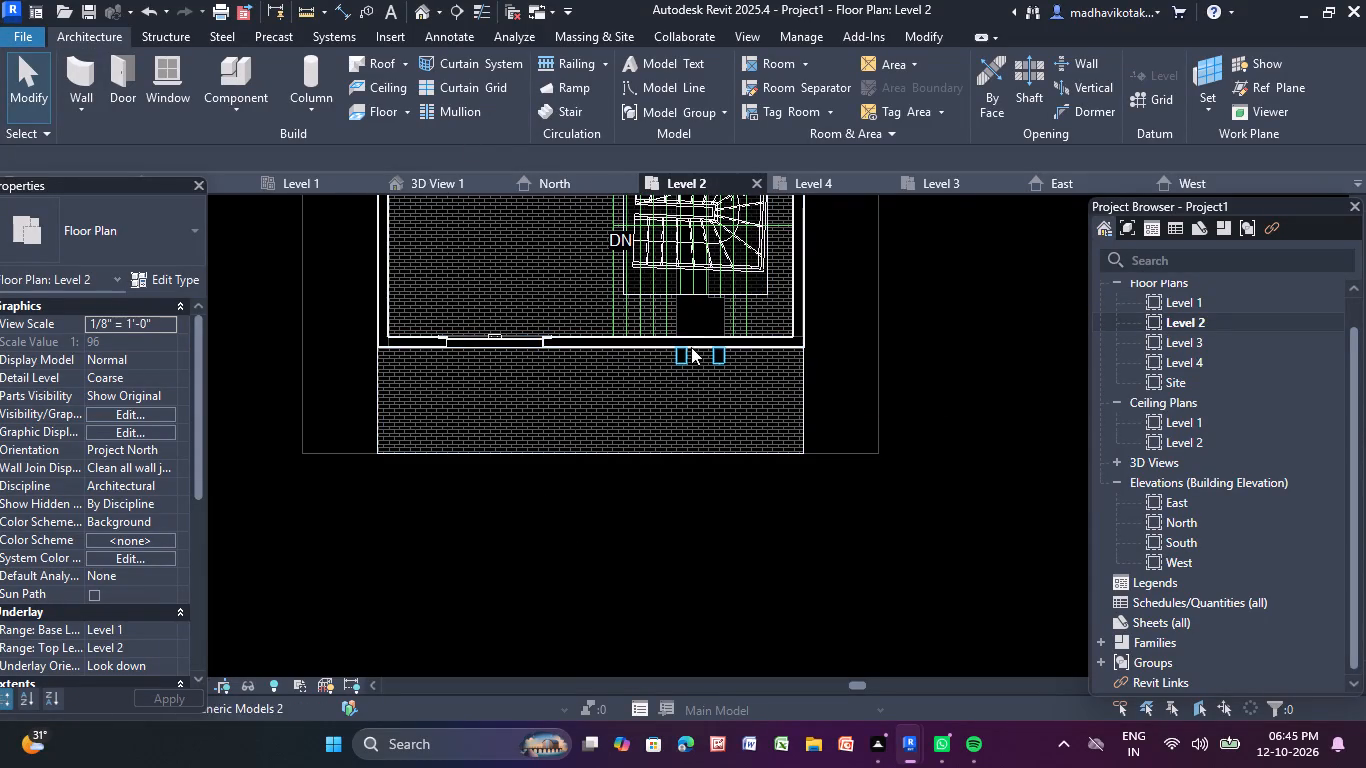
pyautogui.scroll(-4, 673, 377)
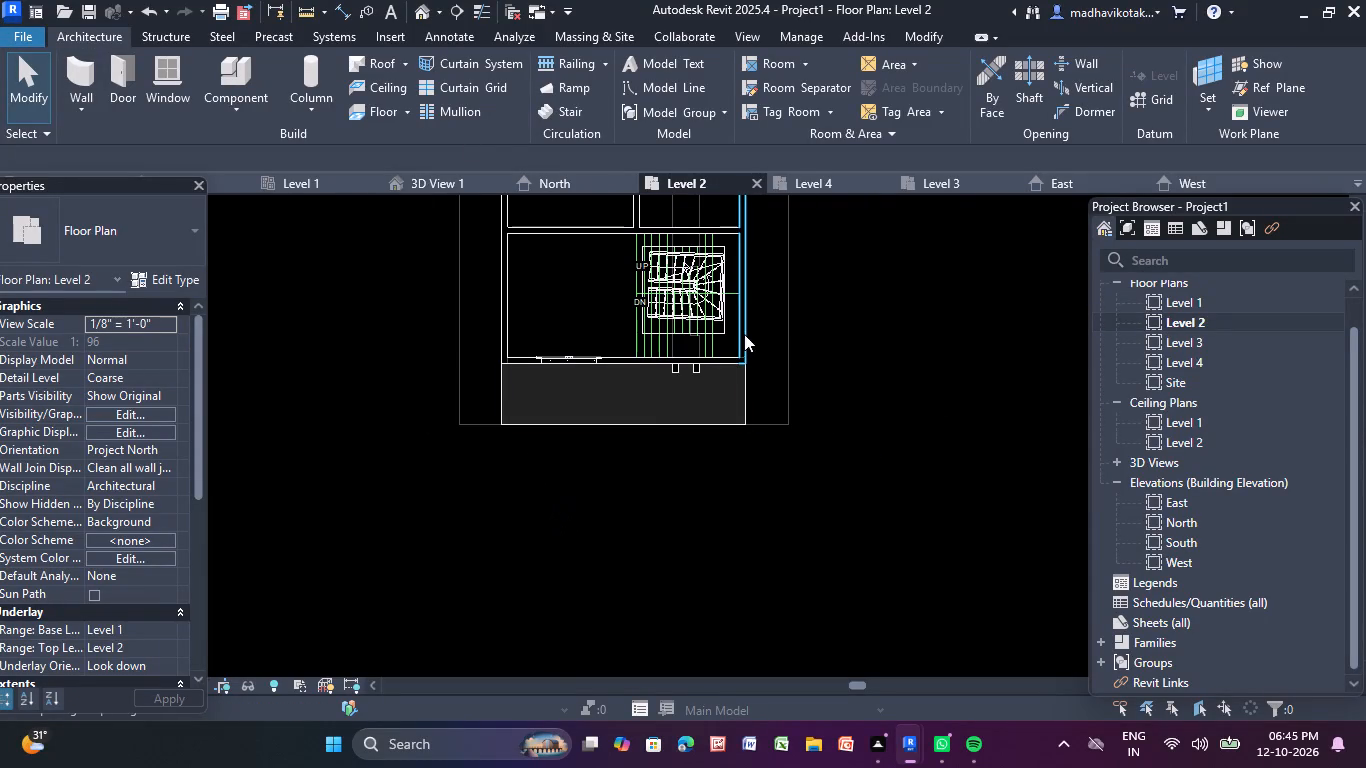
pyautogui.click(578, 63)
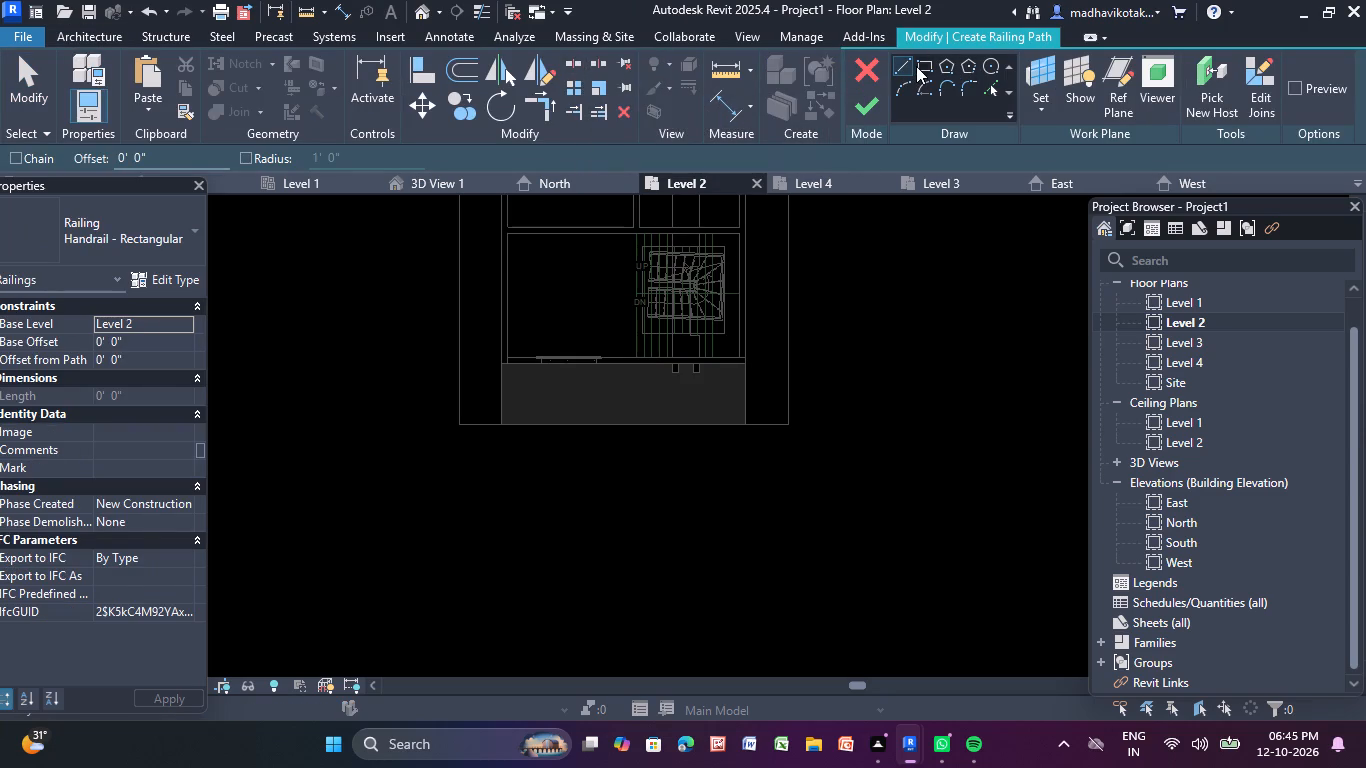
pyautogui.click(900, 62)
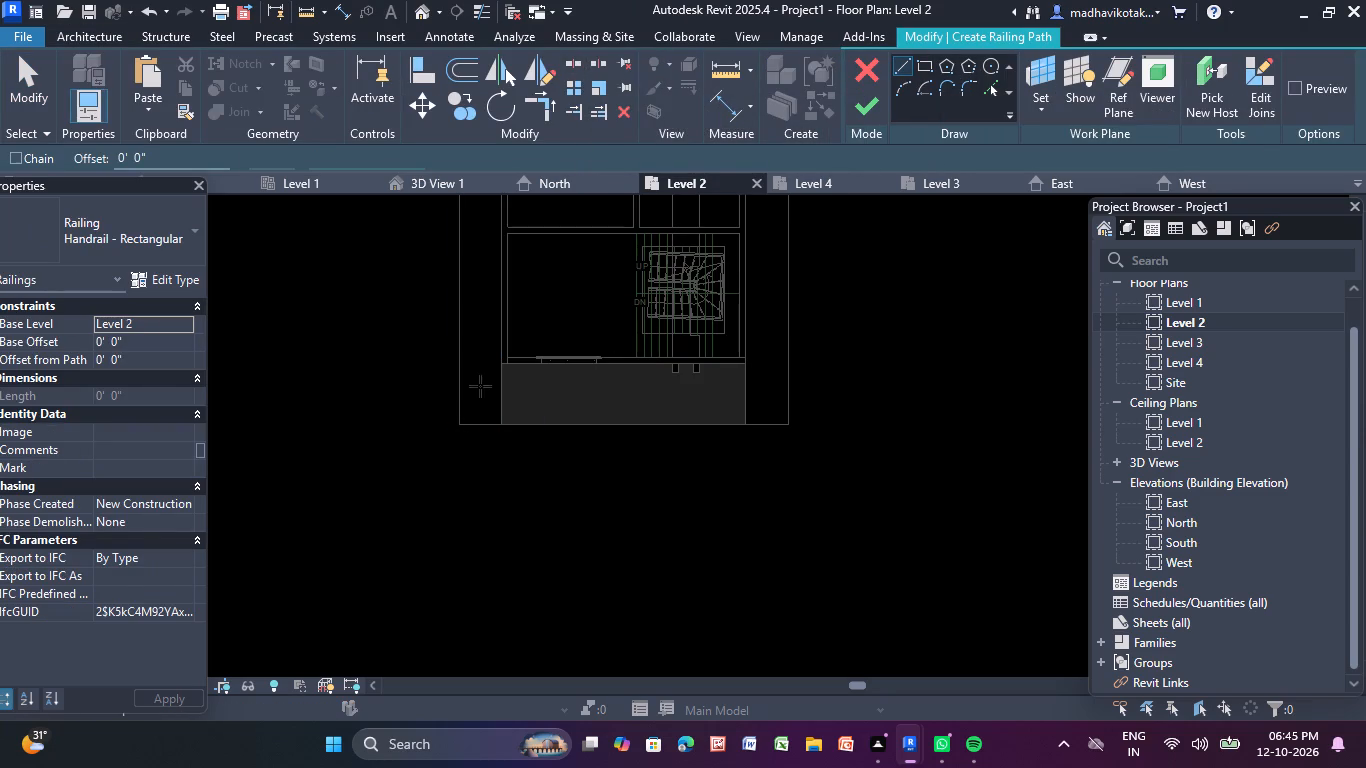
pyautogui.scroll(6, 480, 386)
pyautogui.moveTo(506, 368); pyautogui.dragTo(456, 285, button='middle')
pyautogui.scroll(4, 467, 272)
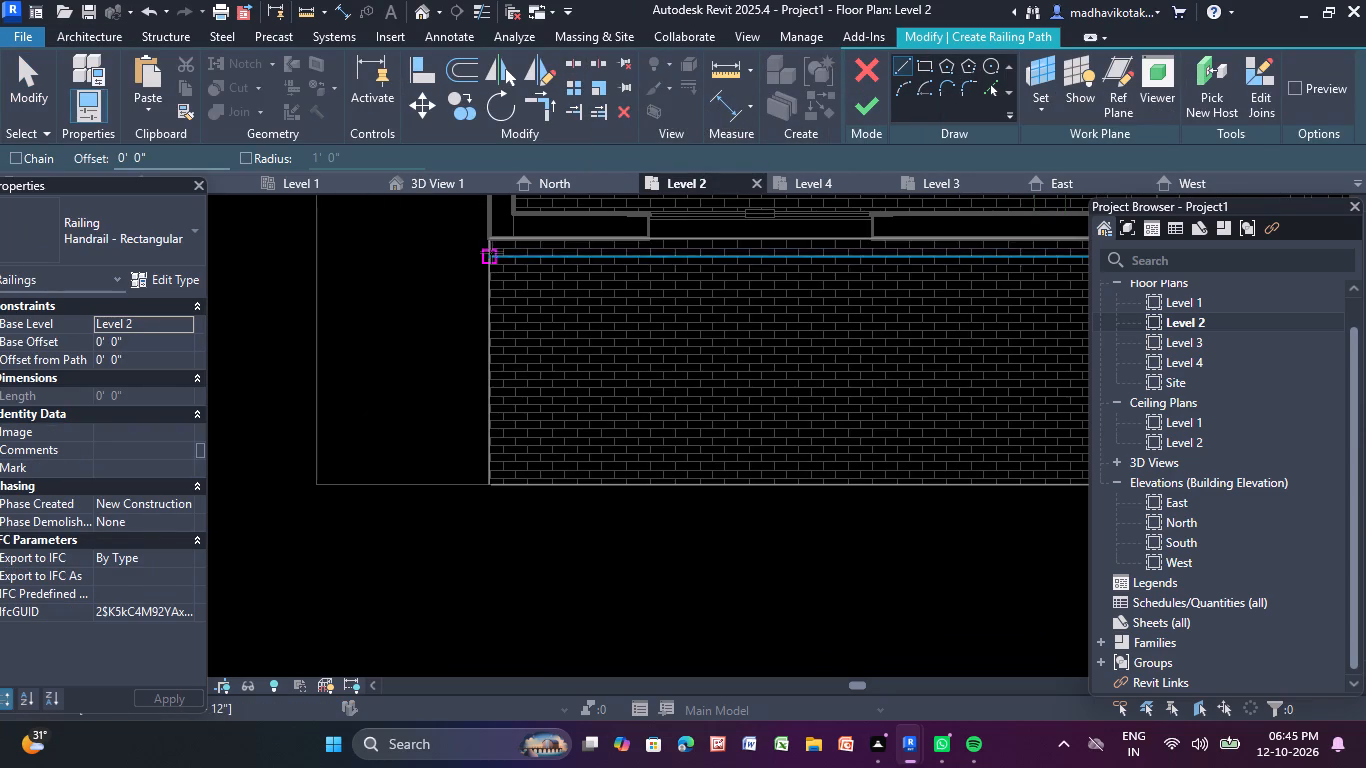
pyautogui.click(490, 240)
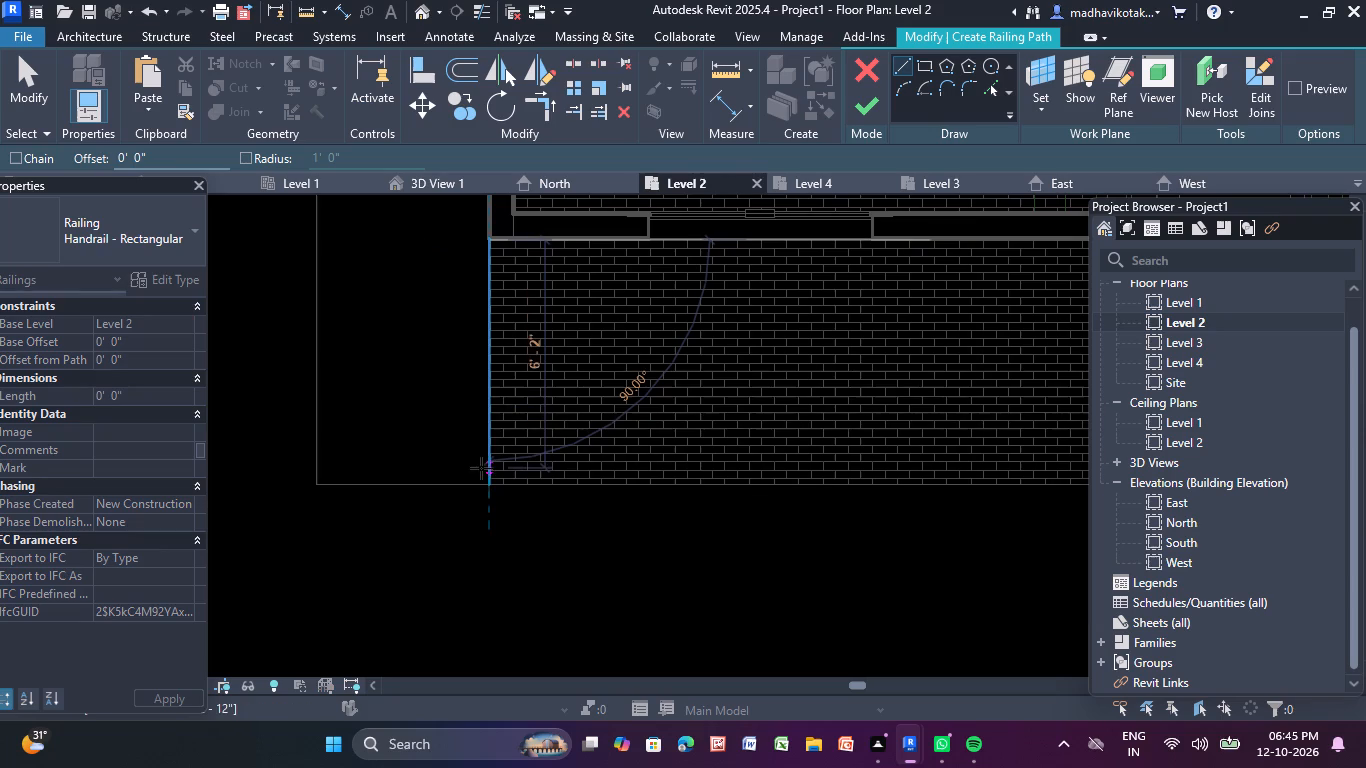
pyautogui.click(493, 483)
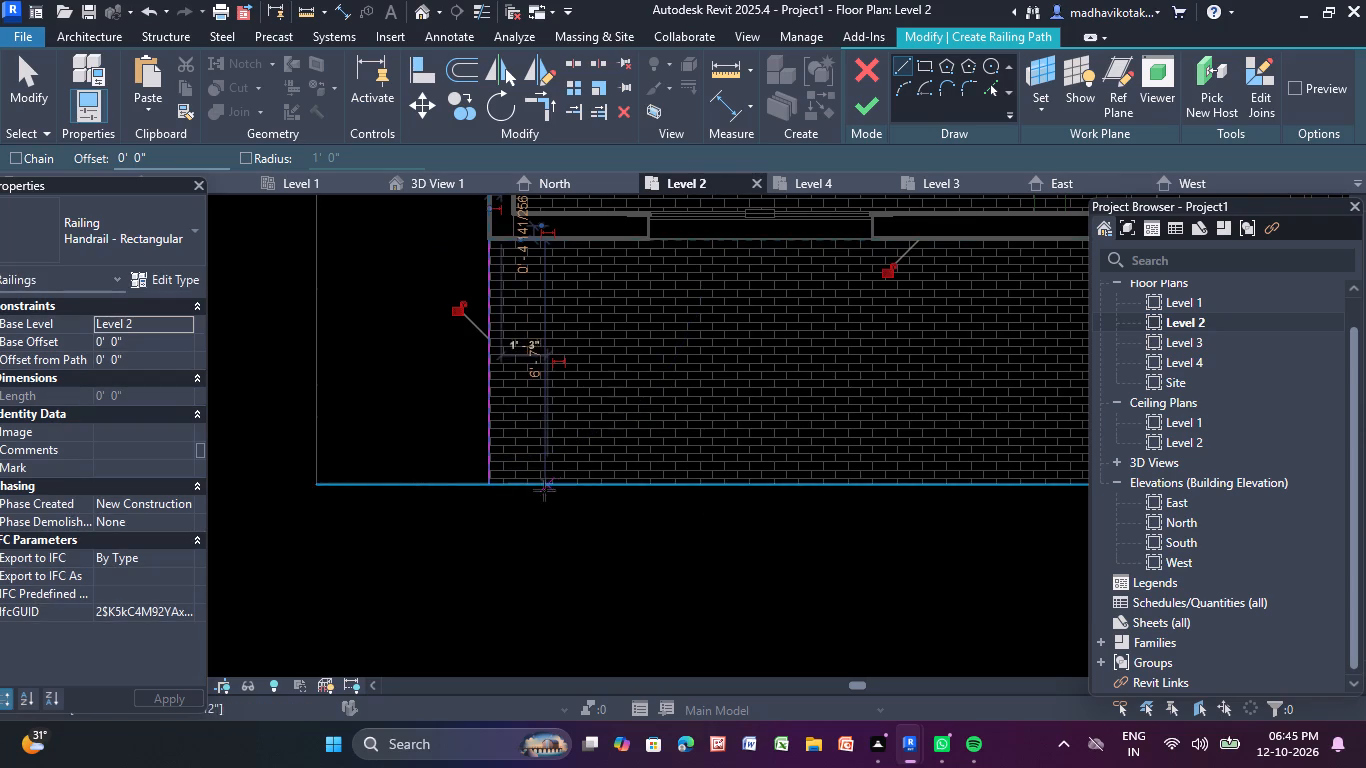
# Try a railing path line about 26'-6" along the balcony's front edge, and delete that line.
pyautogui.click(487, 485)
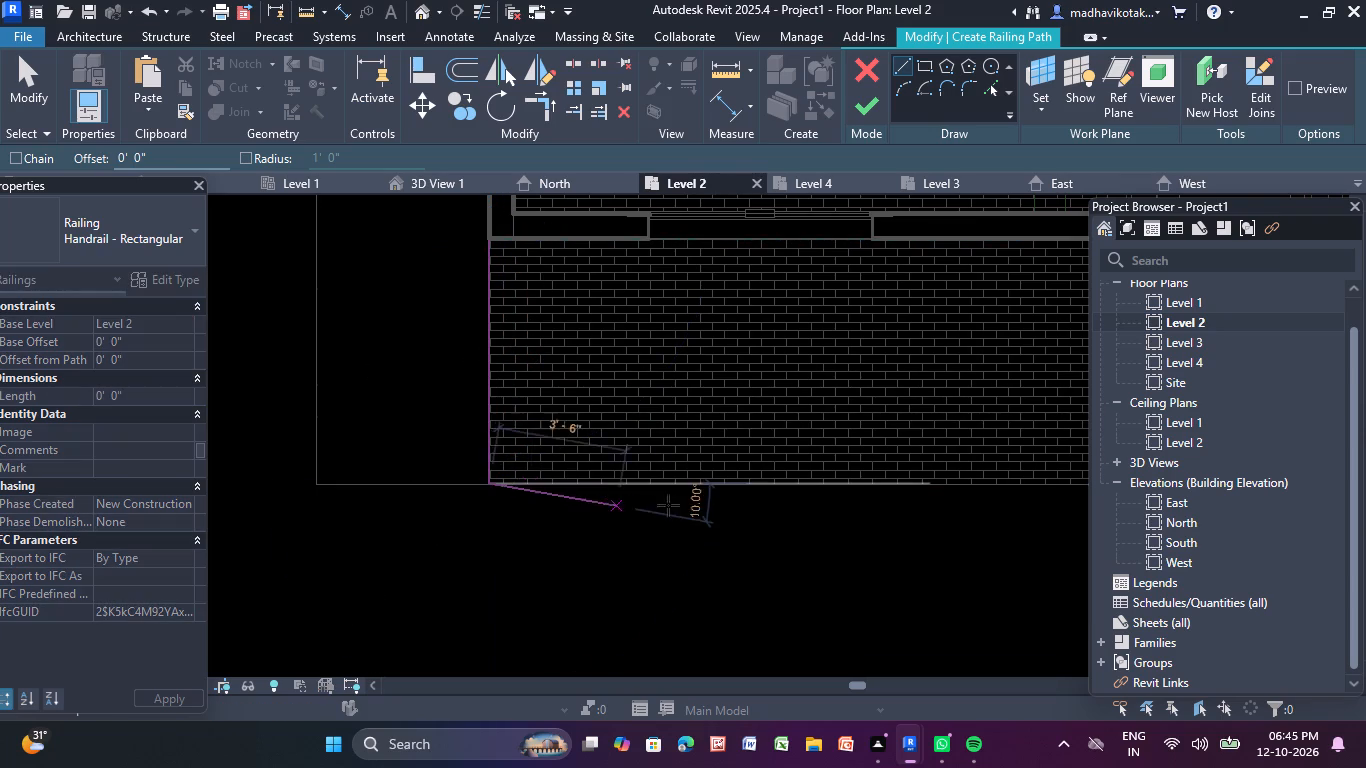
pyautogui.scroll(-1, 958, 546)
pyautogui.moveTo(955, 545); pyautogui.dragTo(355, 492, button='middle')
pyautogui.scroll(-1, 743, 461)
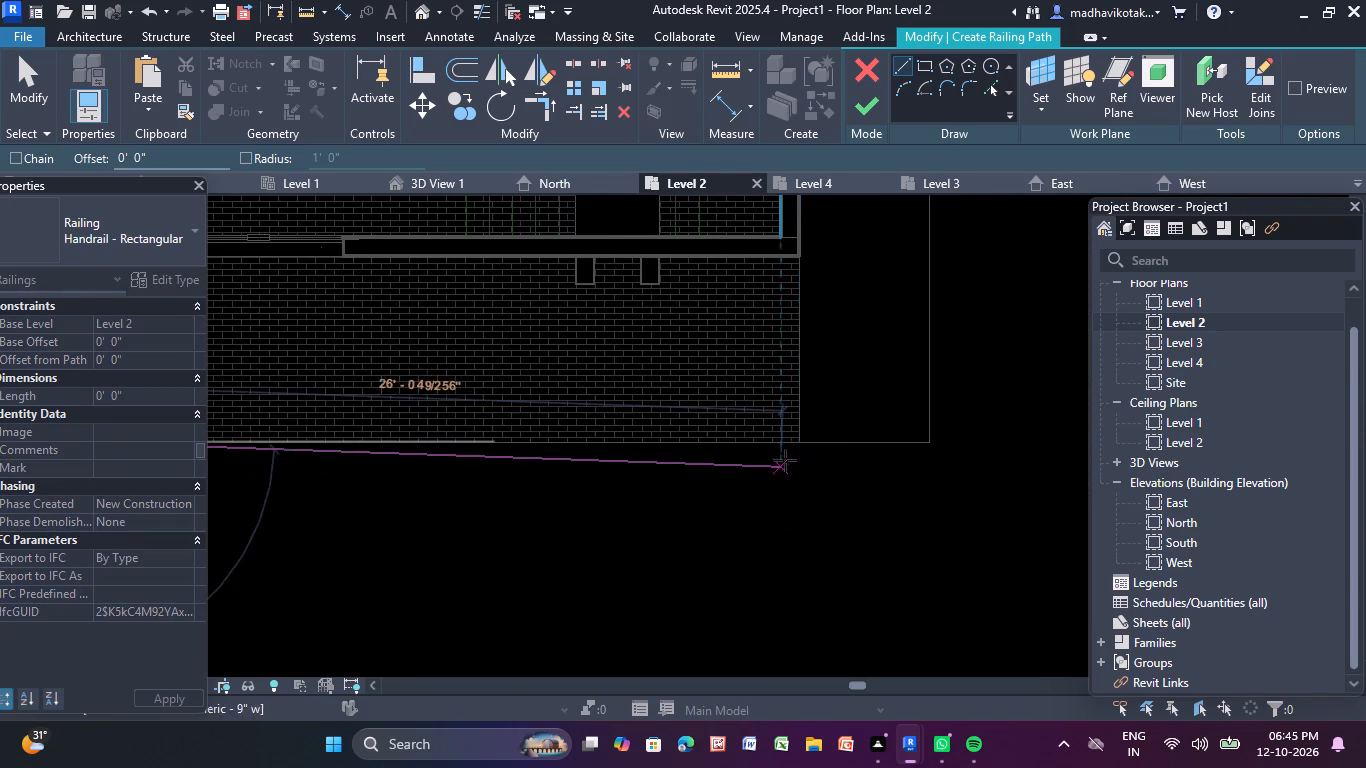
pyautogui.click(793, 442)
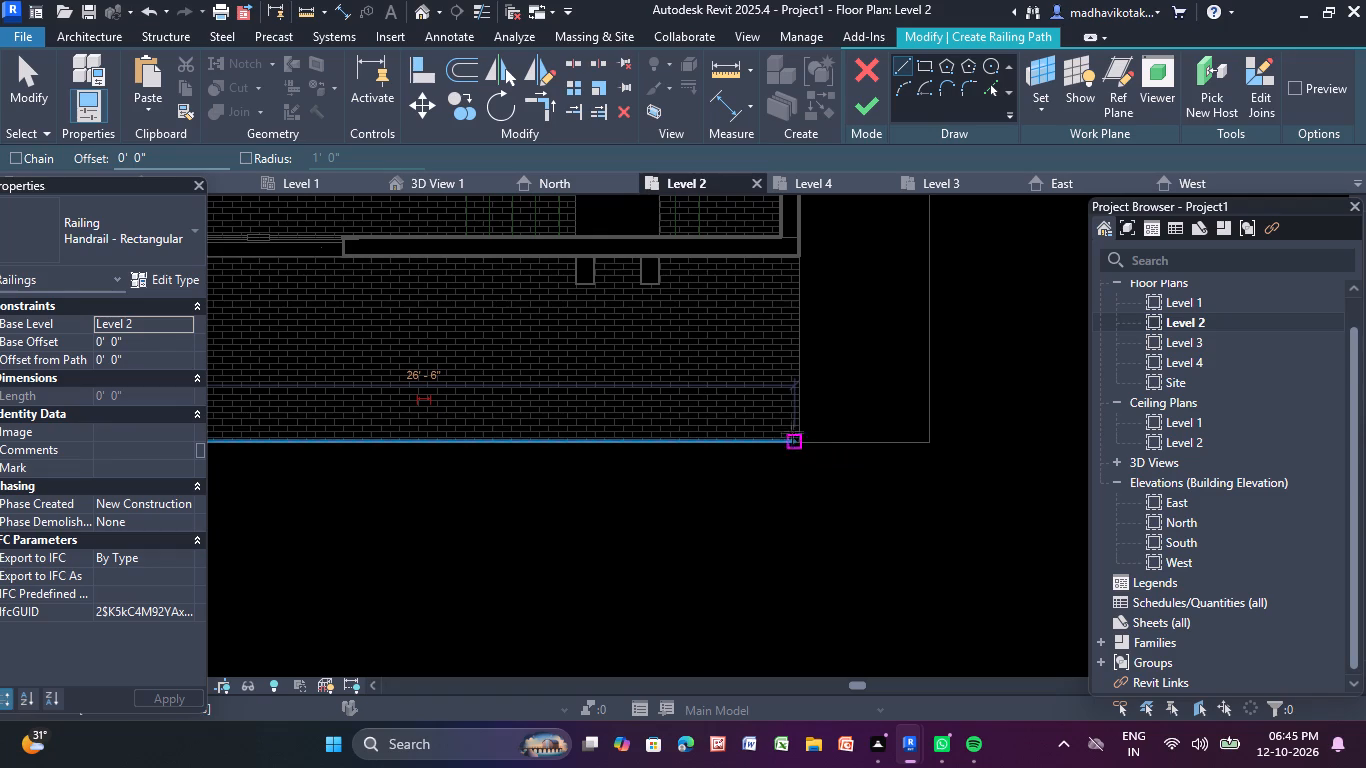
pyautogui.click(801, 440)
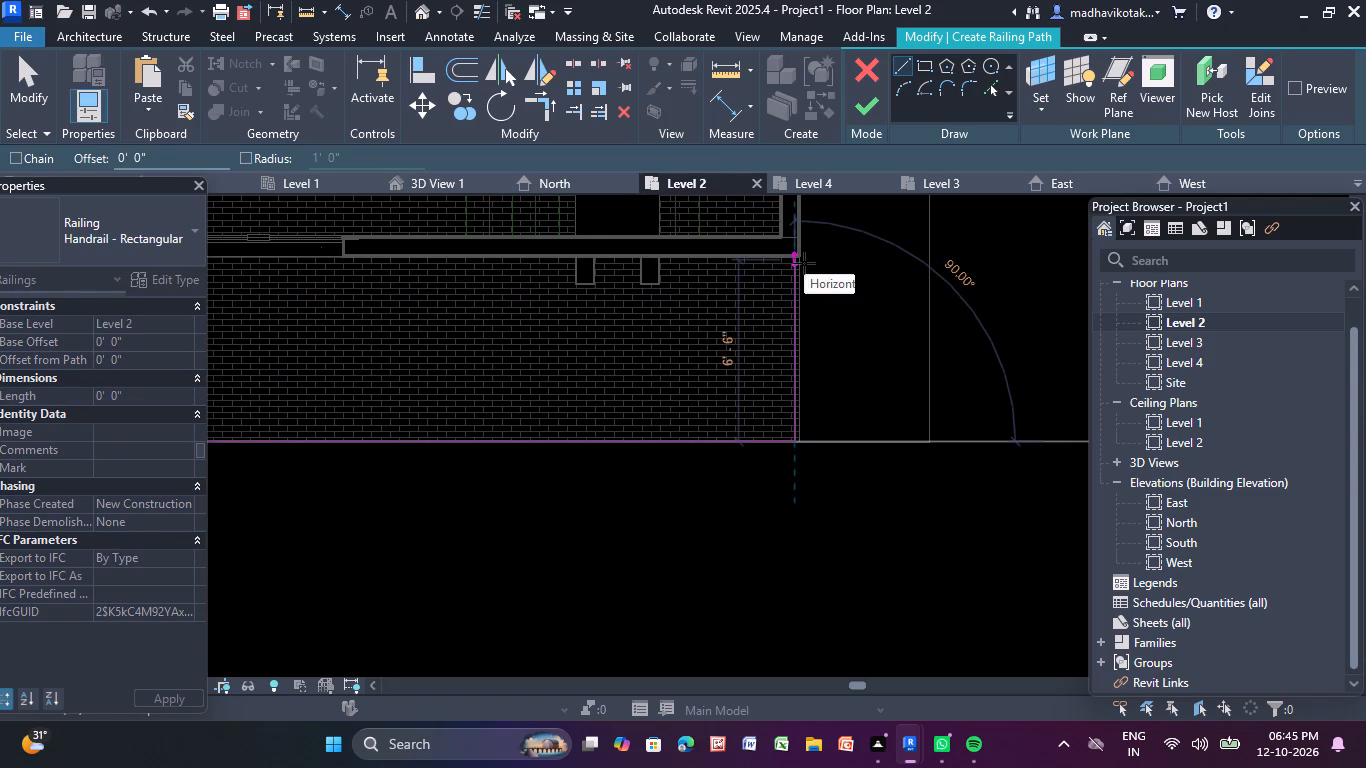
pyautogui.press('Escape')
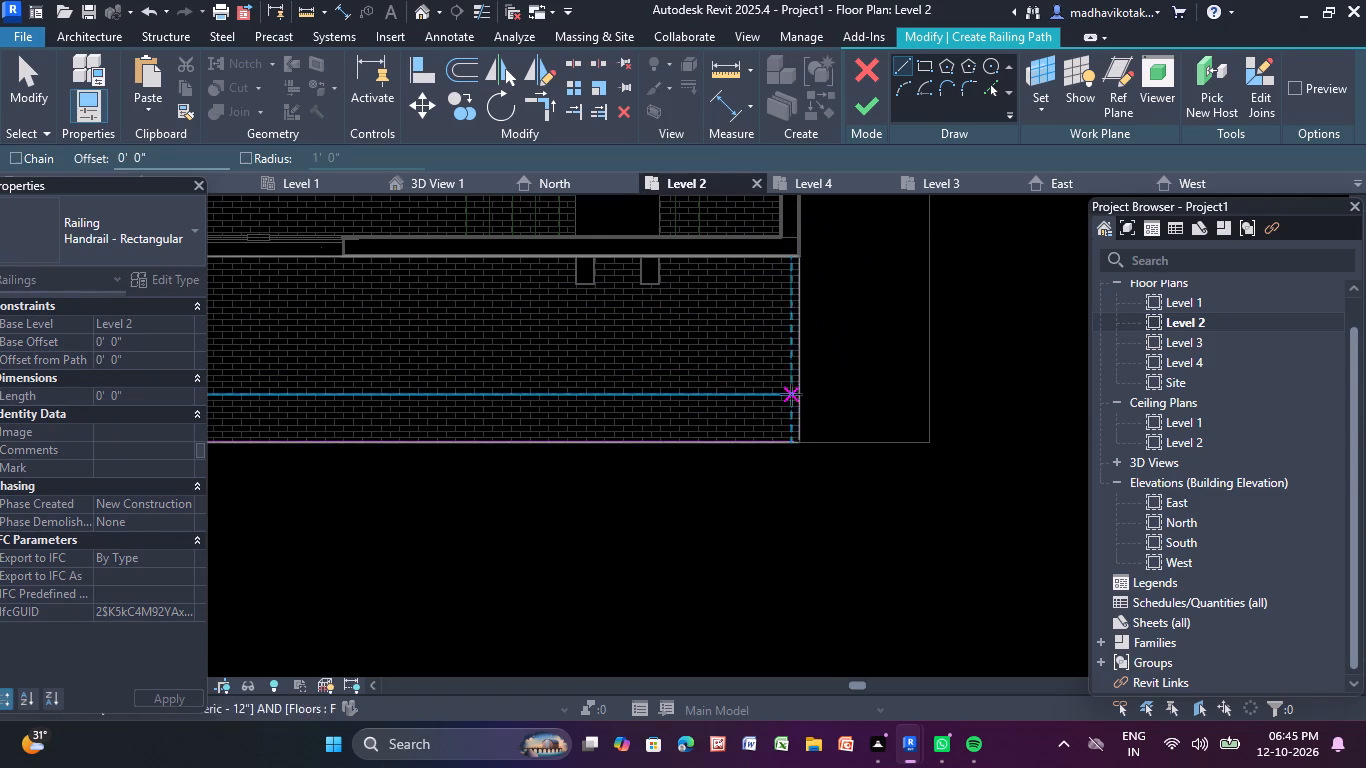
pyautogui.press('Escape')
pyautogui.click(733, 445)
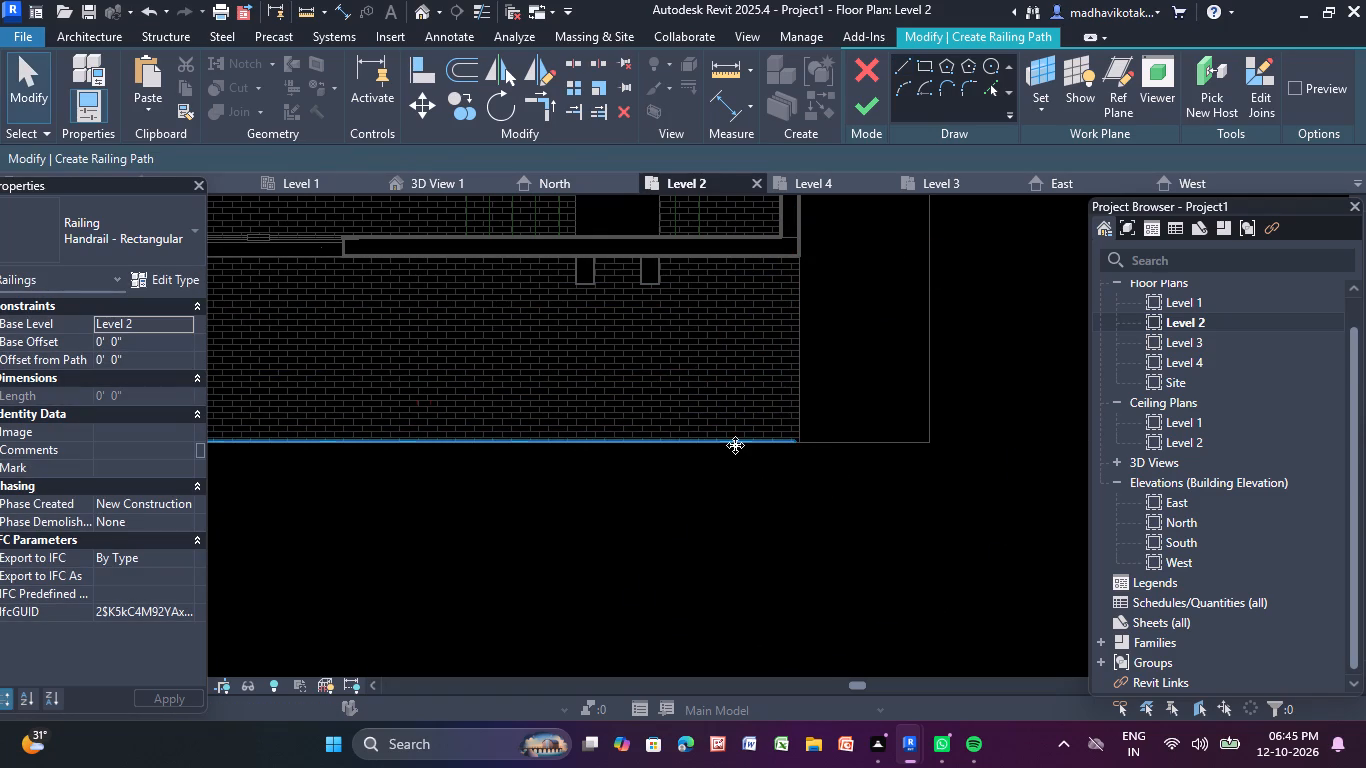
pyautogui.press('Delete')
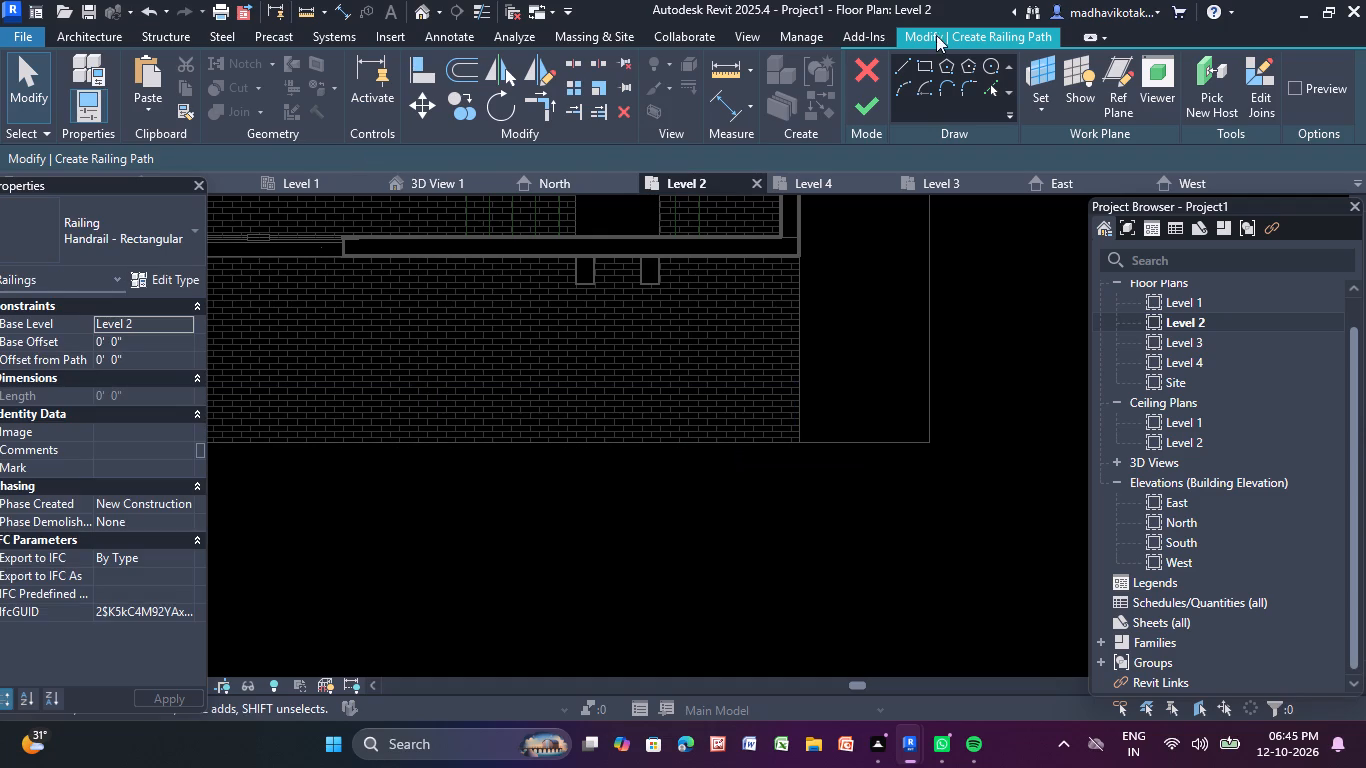
# Draw the railing path line along the balcony's full front edge, from the west line's end to the exact east corner.
pyautogui.click(897, 67)
pyautogui.scroll(-3, 813, 510)
pyautogui.moveTo(781, 533); pyautogui.dragTo(941, 468, button='middle')
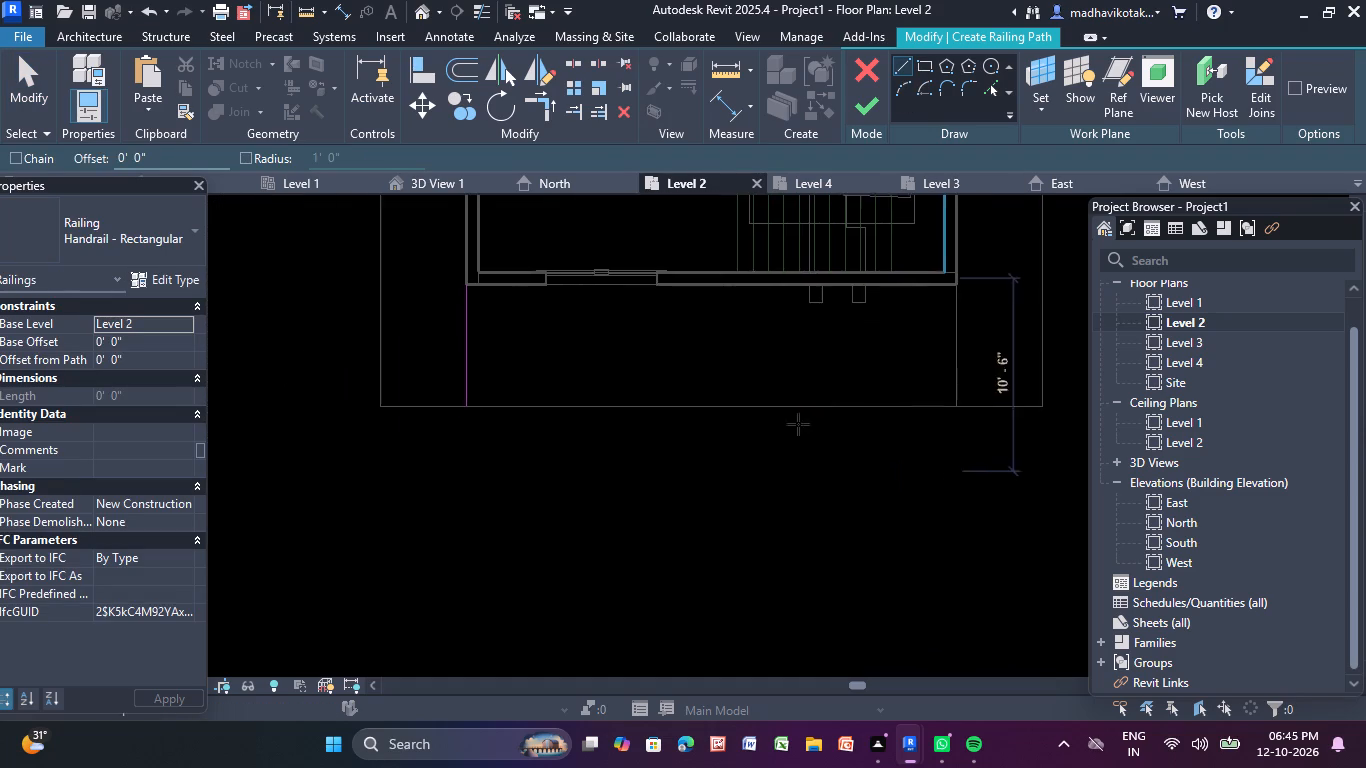
pyautogui.scroll(6, 450, 419)
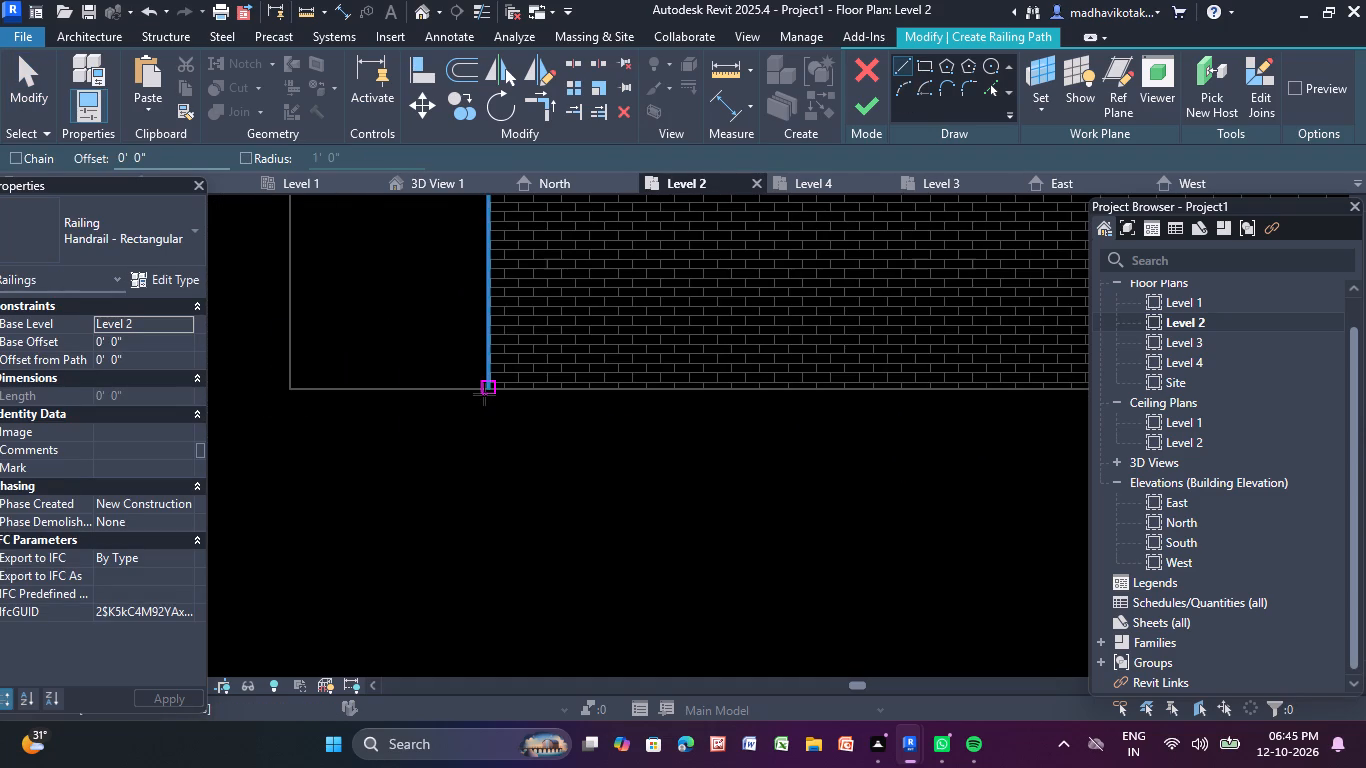
pyautogui.click(487, 389)
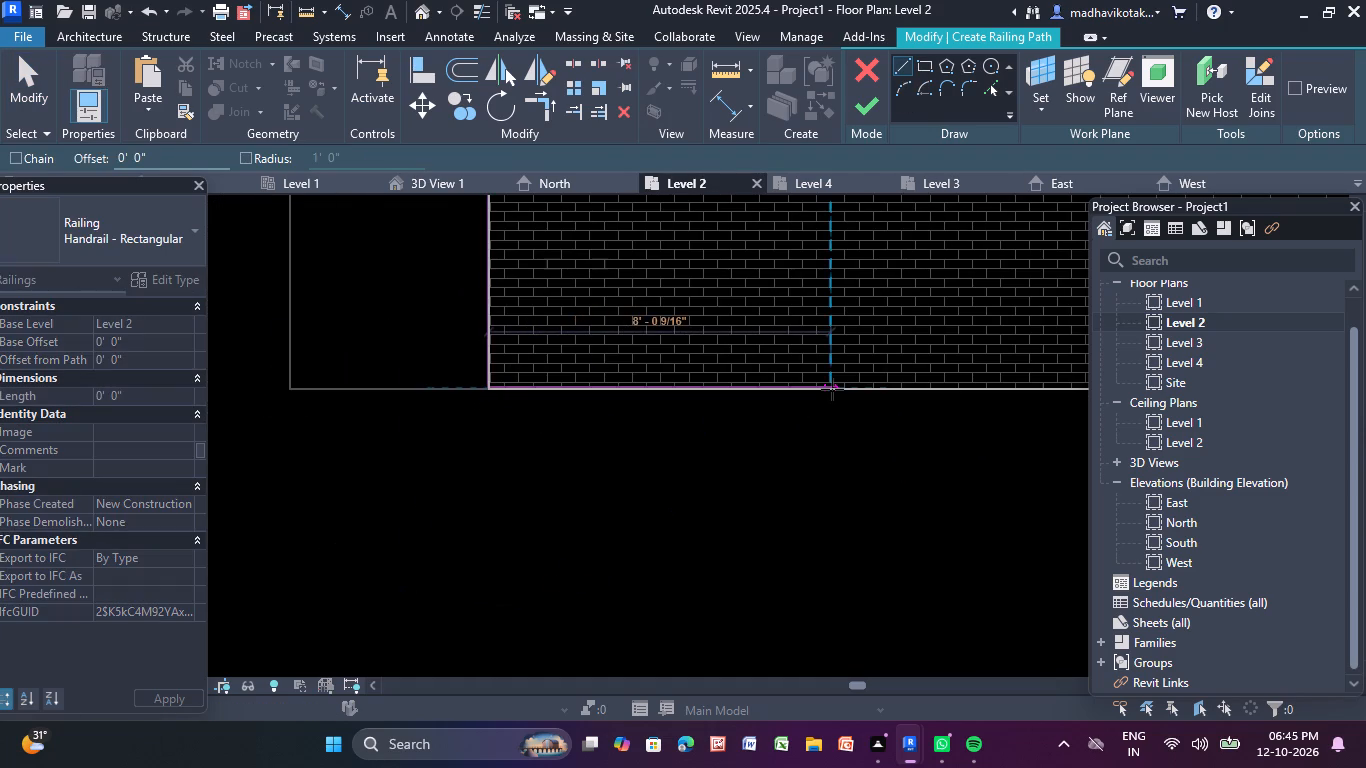
pyautogui.moveTo(832, 388); pyautogui.dragTo(260, 357, button='middle')
pyautogui.scroll(-1, 260, 357)
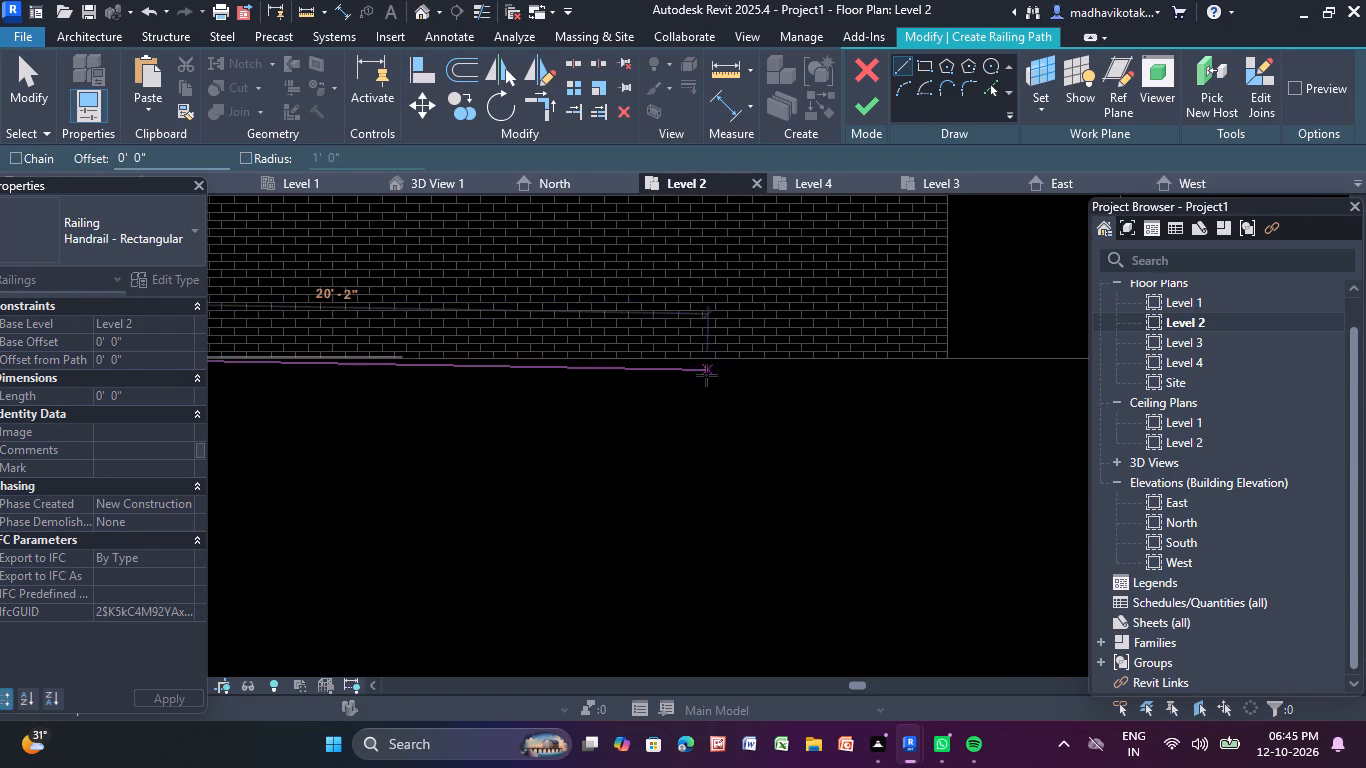
pyautogui.moveTo(705, 375); pyautogui.dragTo(298, 381, button='middle')
pyautogui.scroll(5, 541, 358)
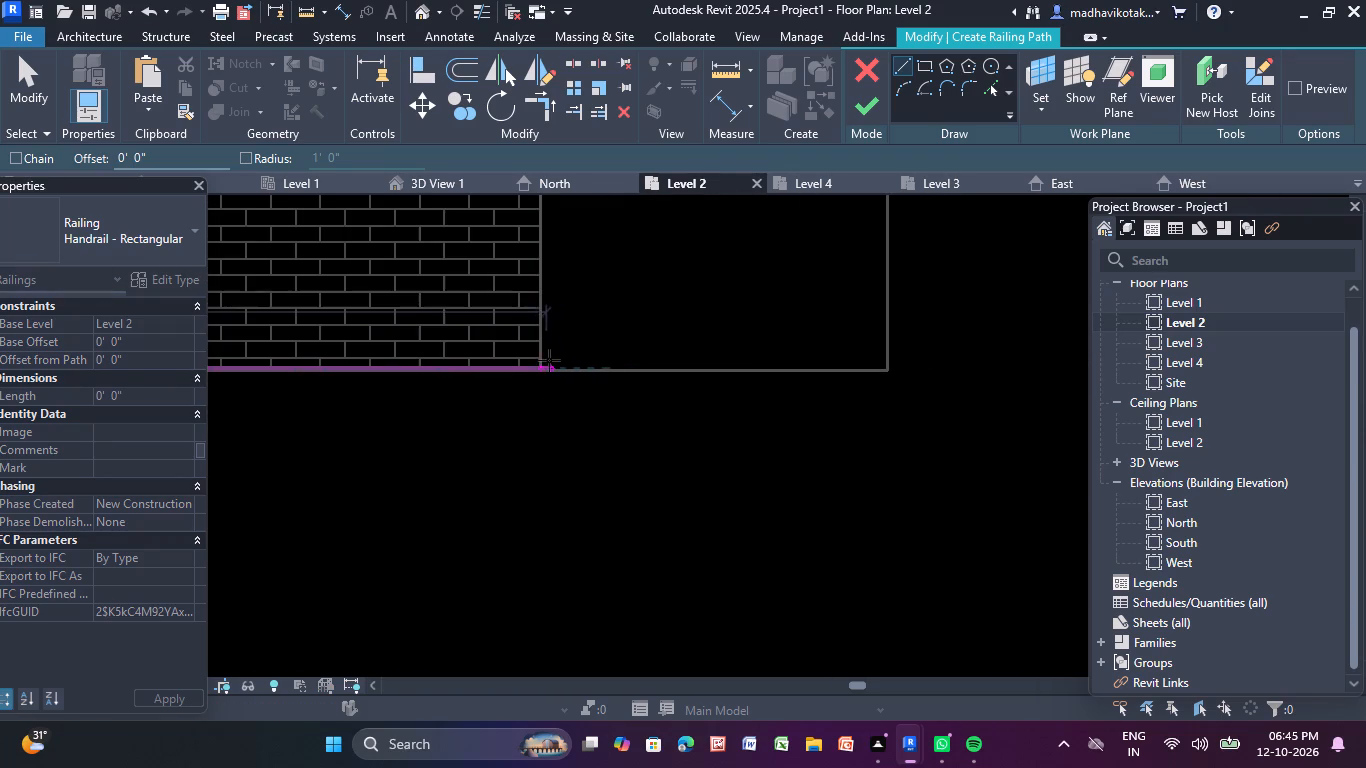
pyautogui.click(542, 368)
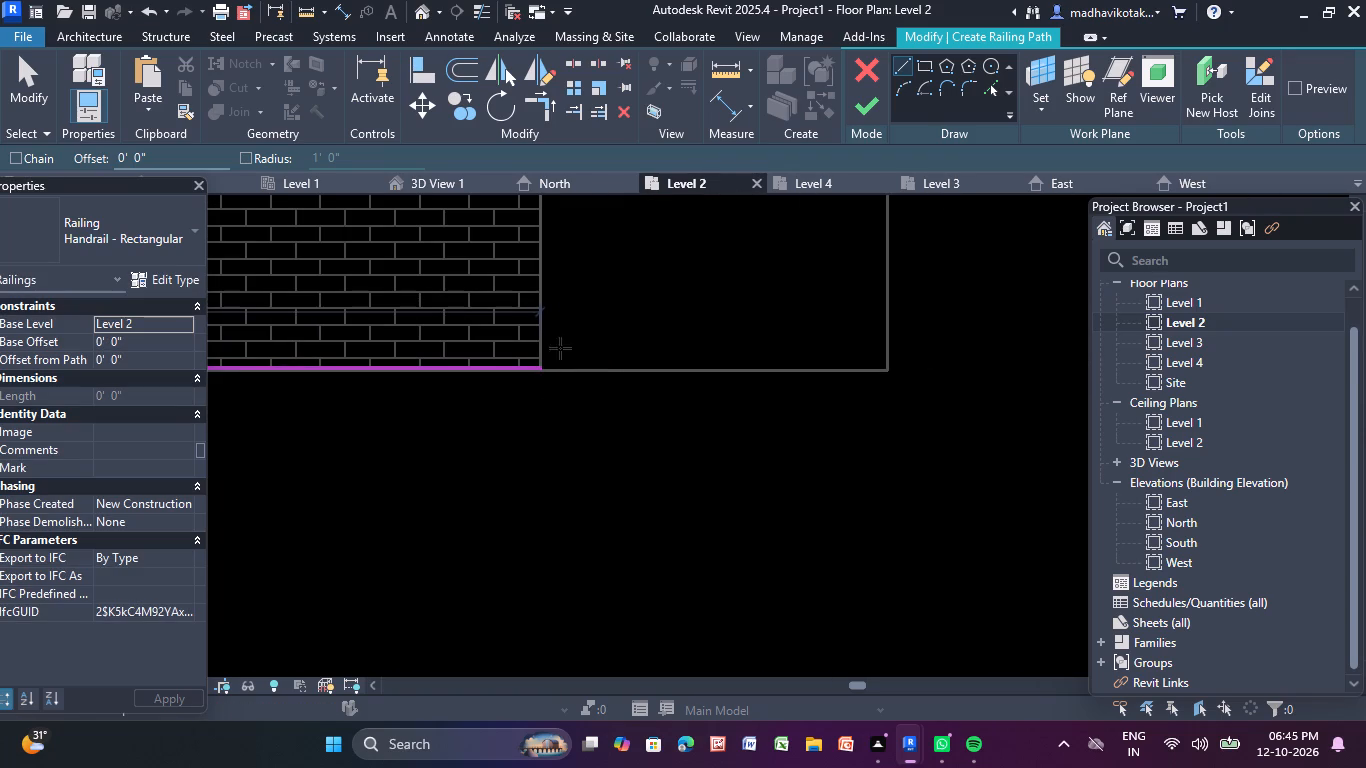
# Draw the railing path about 6'-7" along the balcony's east edge back to the building wall's corner, and finish the railing.
pyautogui.click(540, 368)
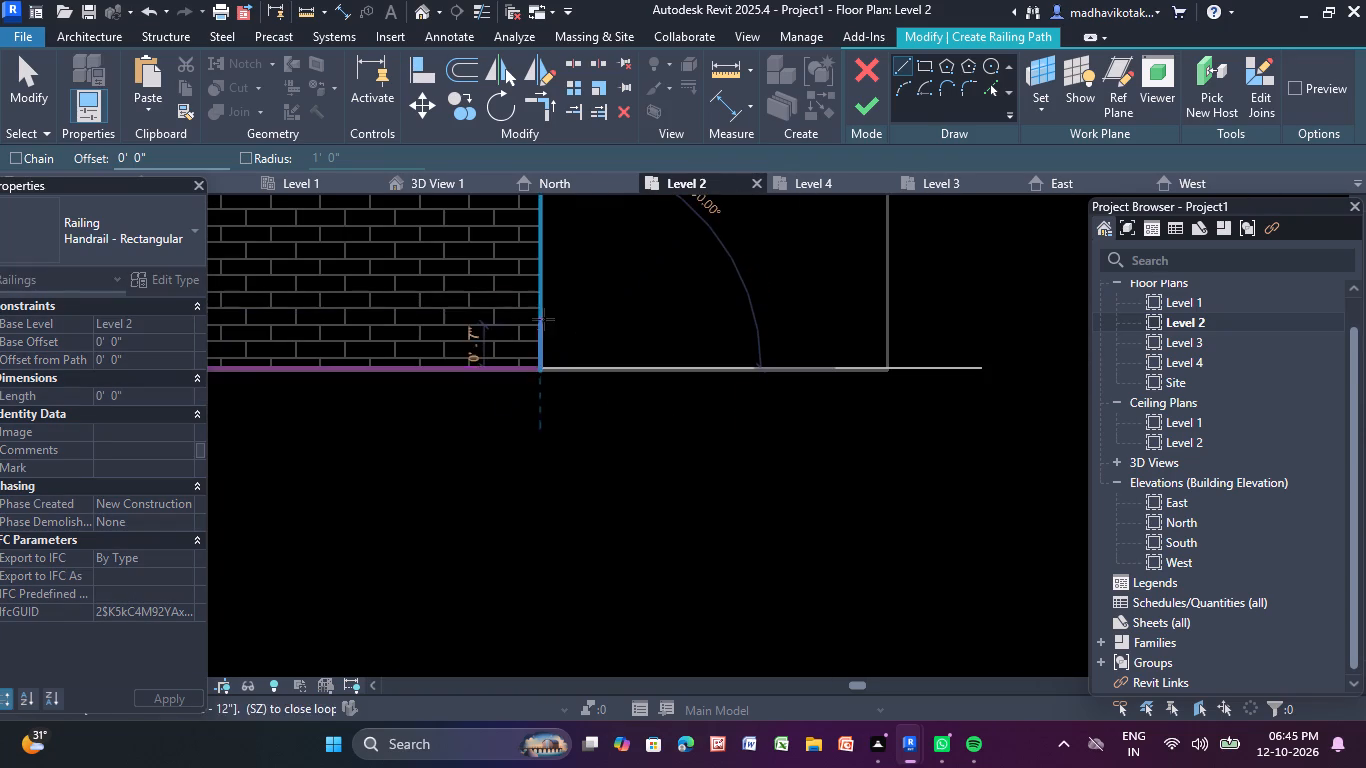
pyautogui.moveTo(557, 257); pyautogui.dragTo(521, 517, button='middle')
pyautogui.scroll(-3, 533, 260)
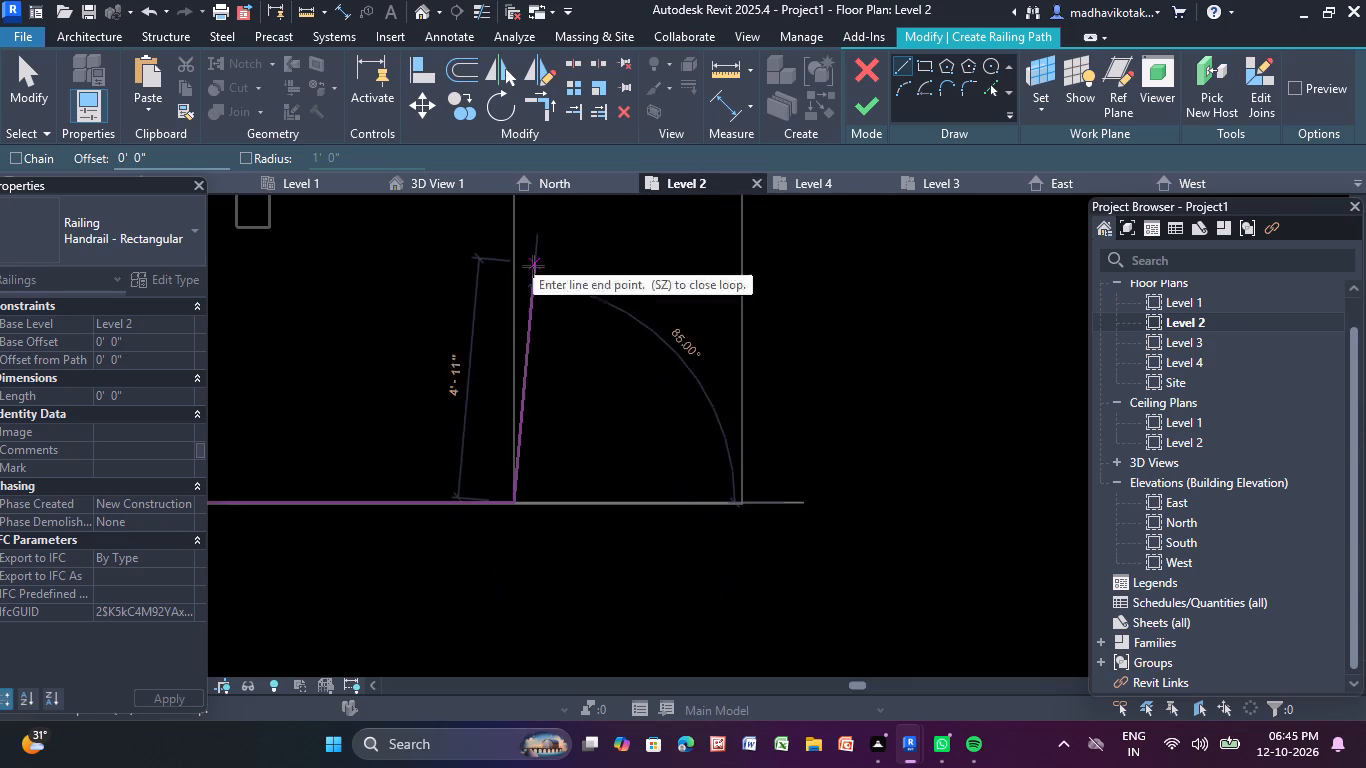
pyautogui.moveTo(532, 269); pyautogui.dragTo(501, 440, button='middle')
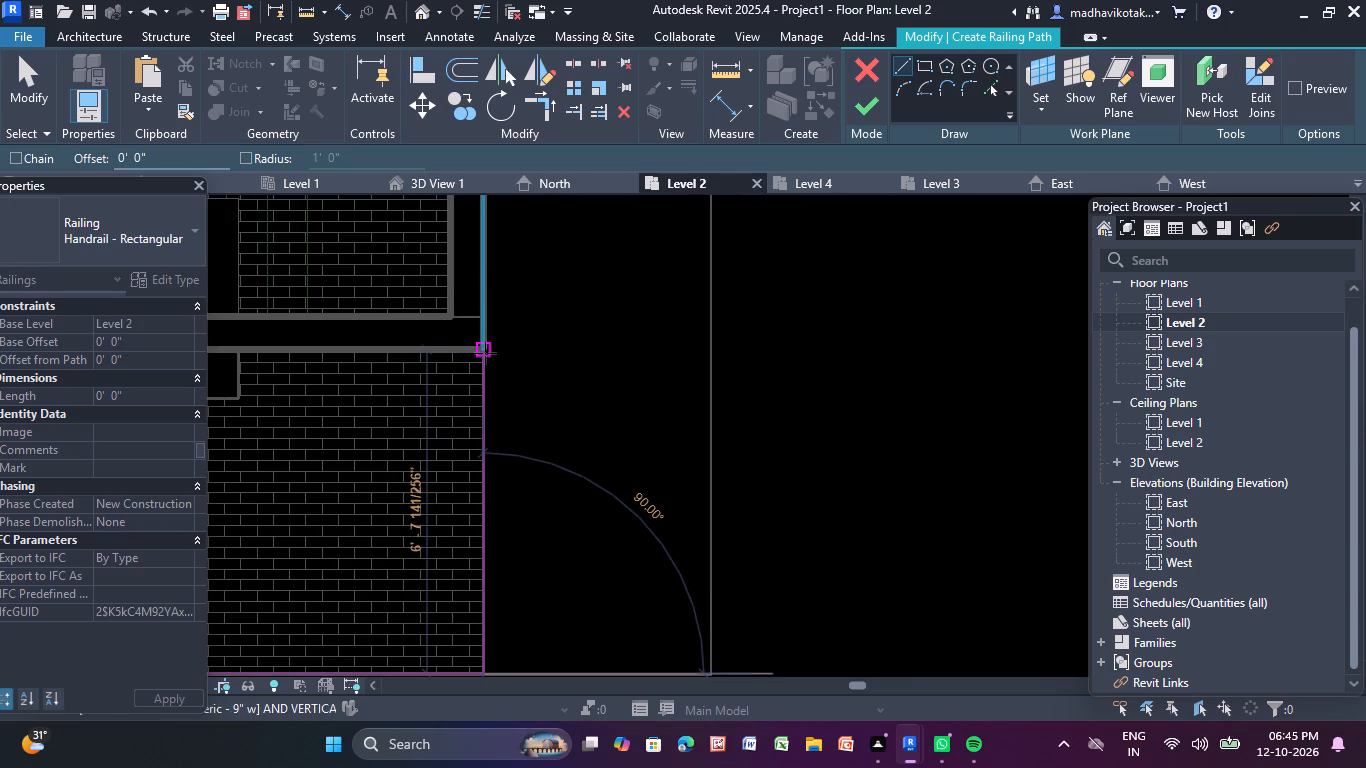
pyautogui.click(487, 351)
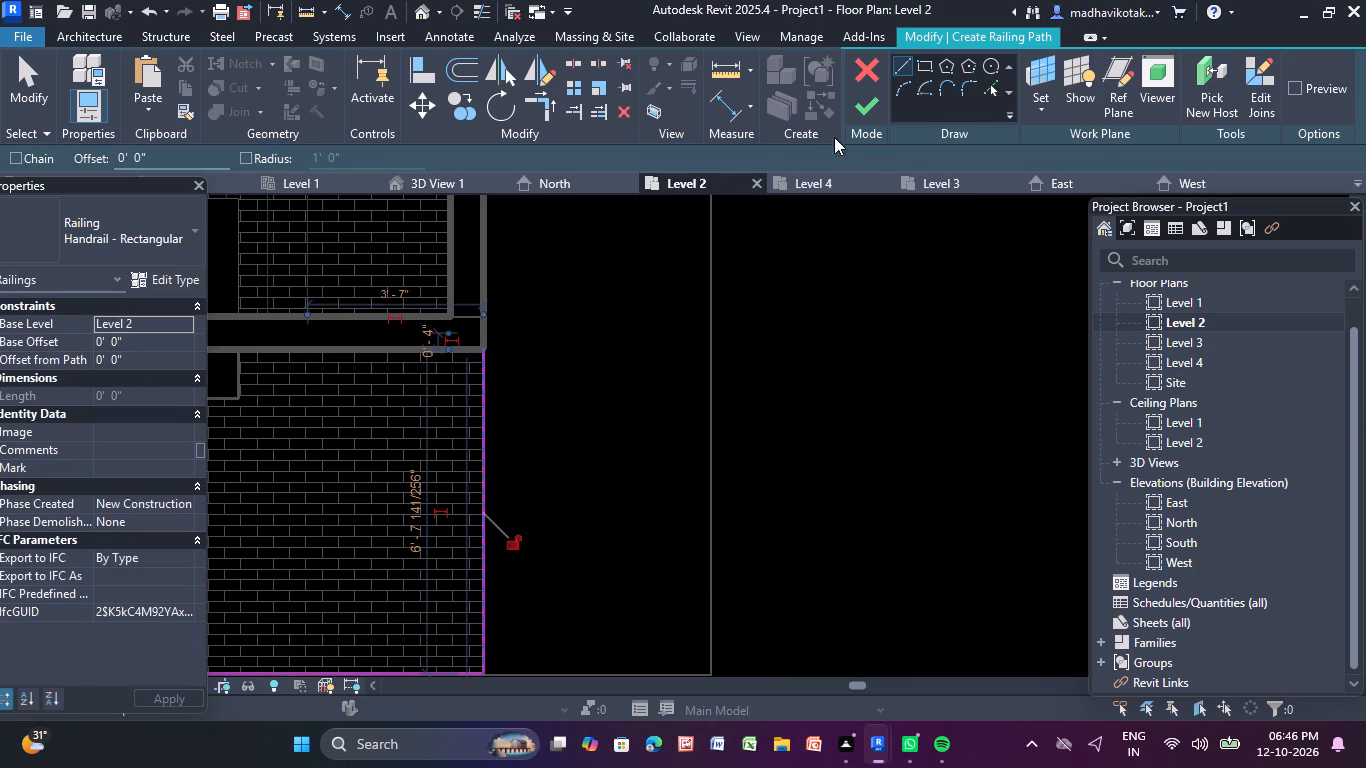
pyautogui.click(861, 104)
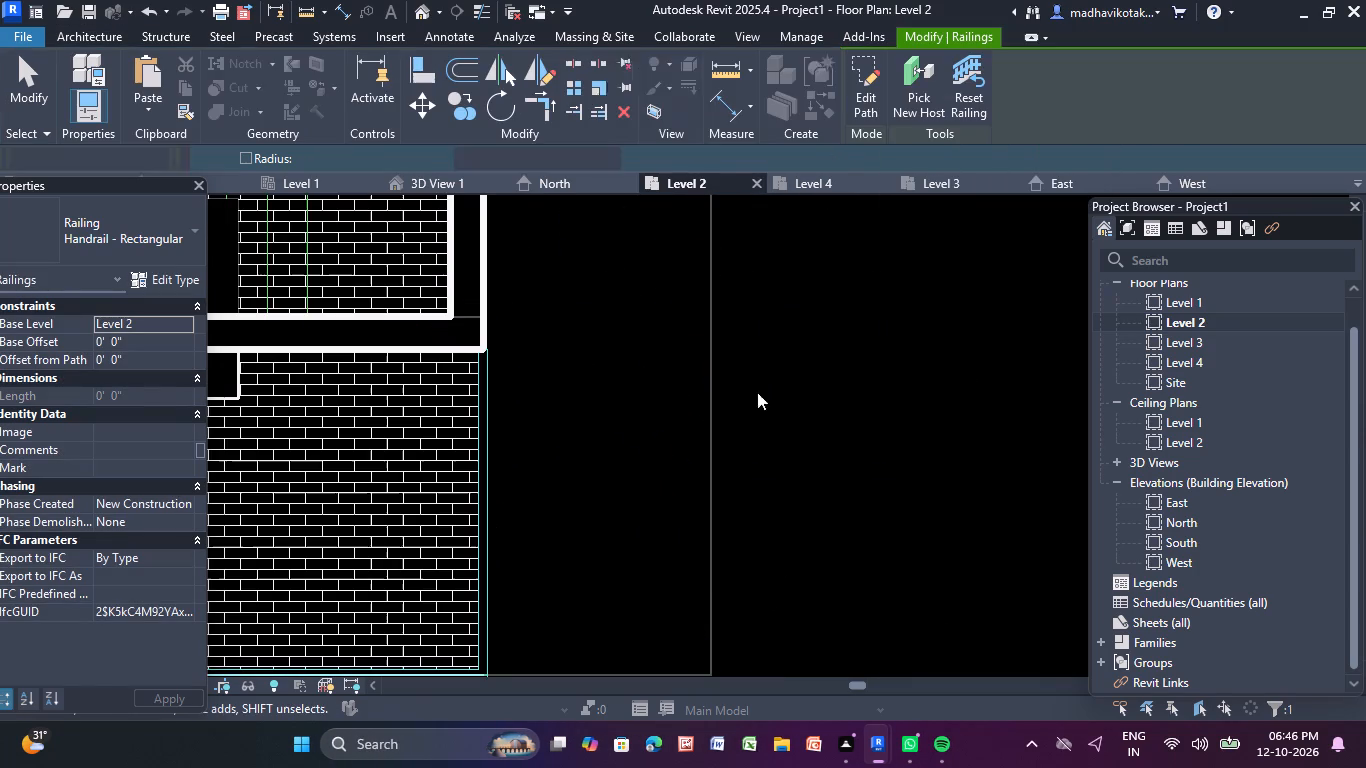
pyautogui.click(779, 301)
# In the 3D view, copy the Level 2 balcony railing and paste it aligned to Level 3 and Level 4.
pyautogui.scroll(-11, 777, 291)
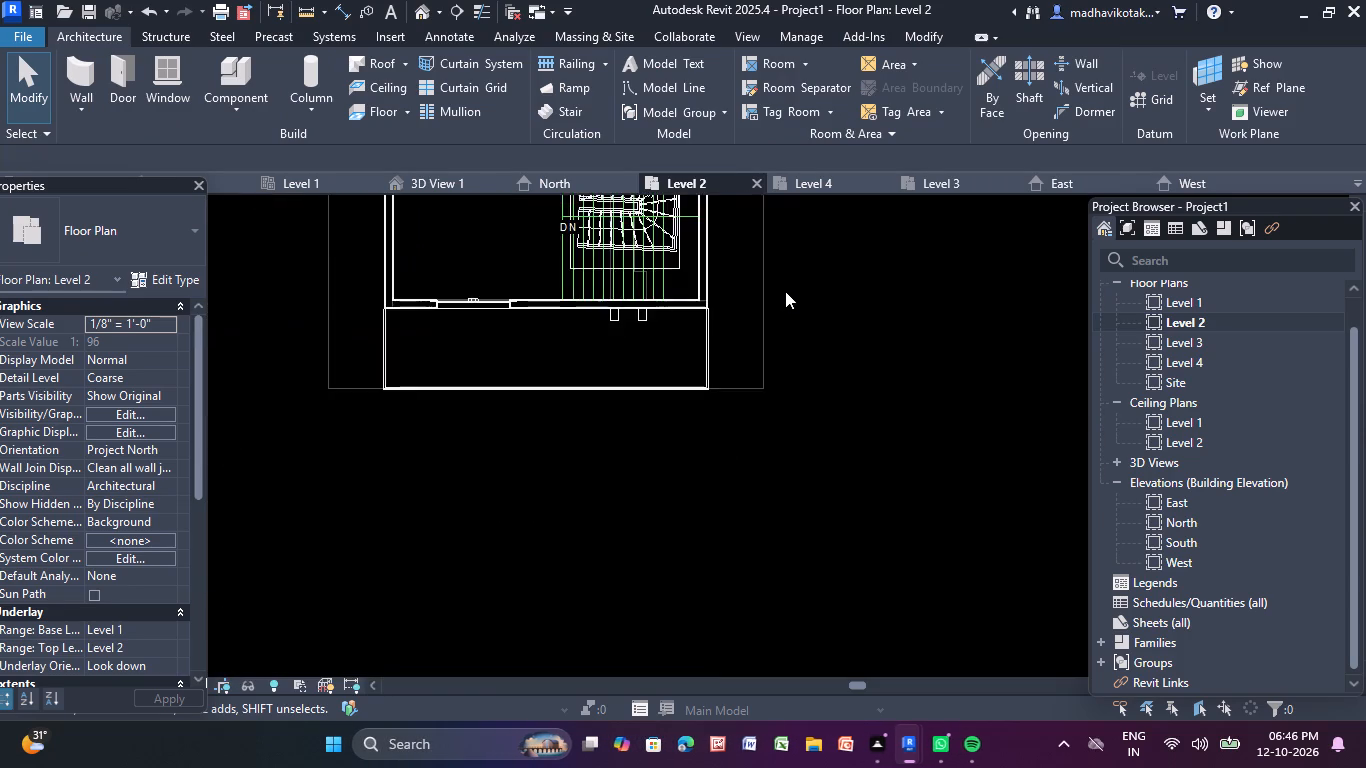
pyautogui.scroll(-3, 785, 291)
pyautogui.moveTo(787, 290); pyautogui.dragTo(765, 344, button='middle')
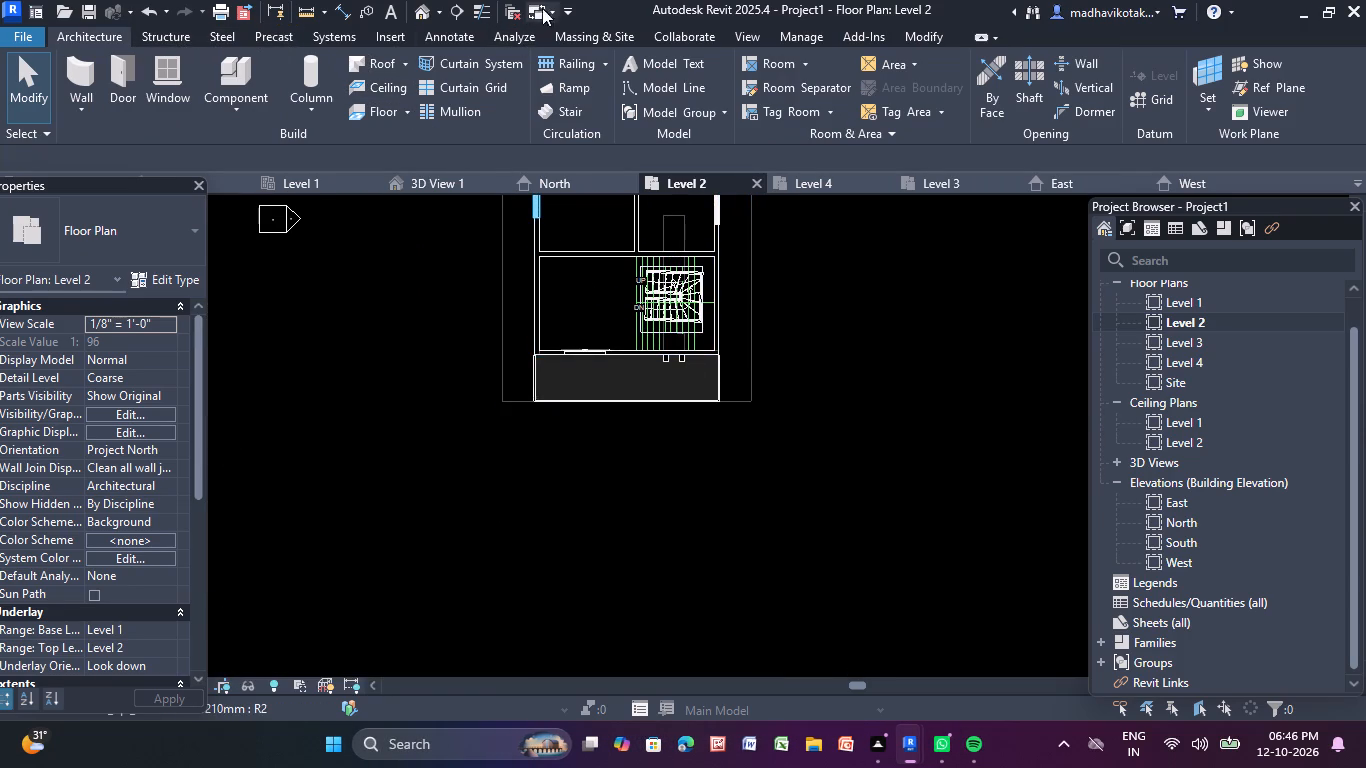
pyautogui.click(421, 7)
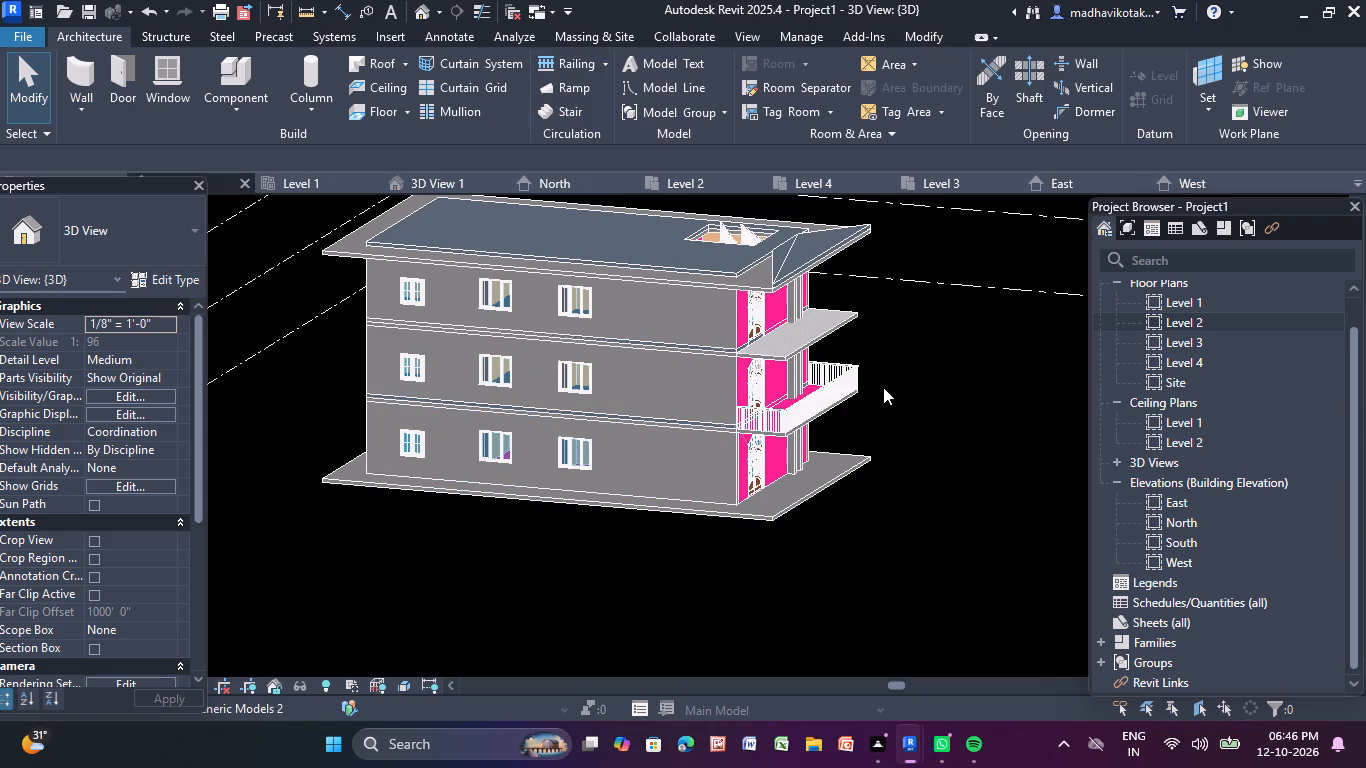
pyautogui.click(824, 399)
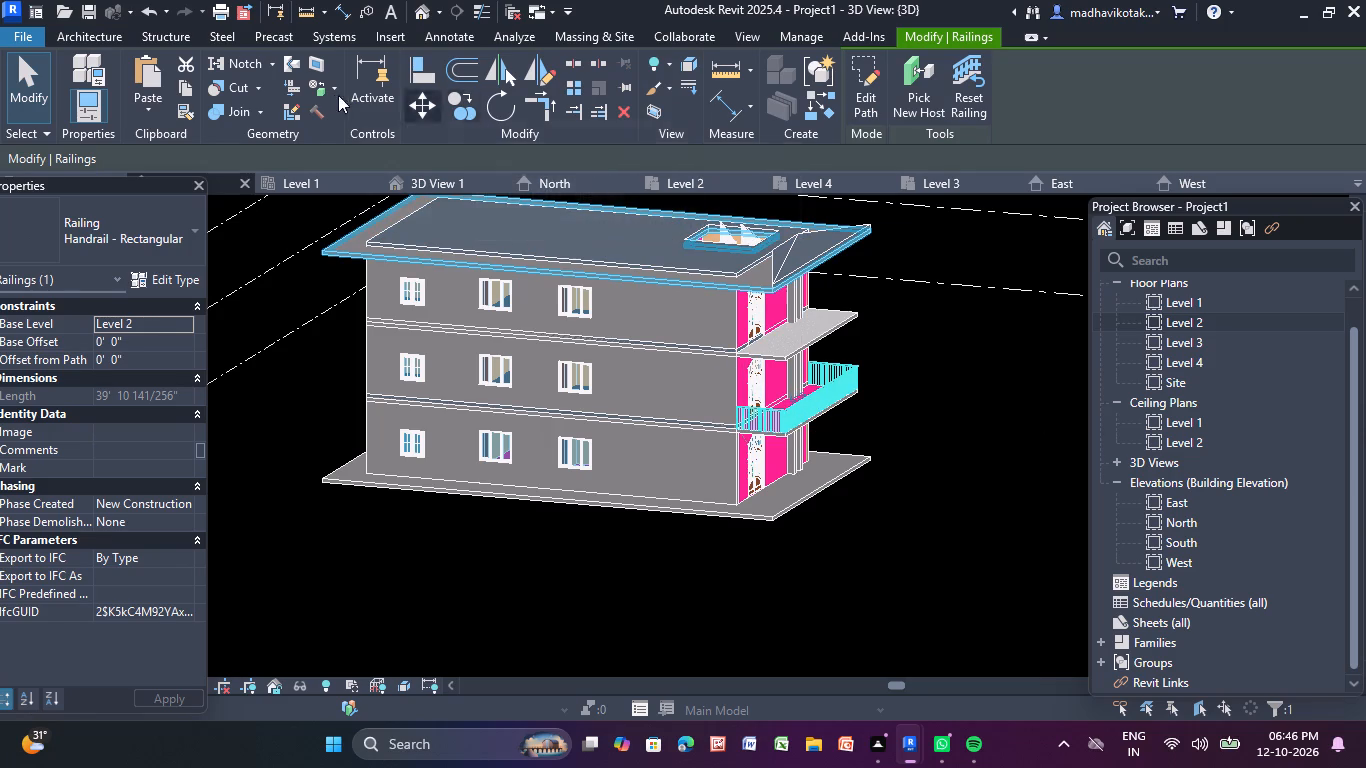
pyautogui.doubleClick(187, 88)
pyautogui.click(150, 107)
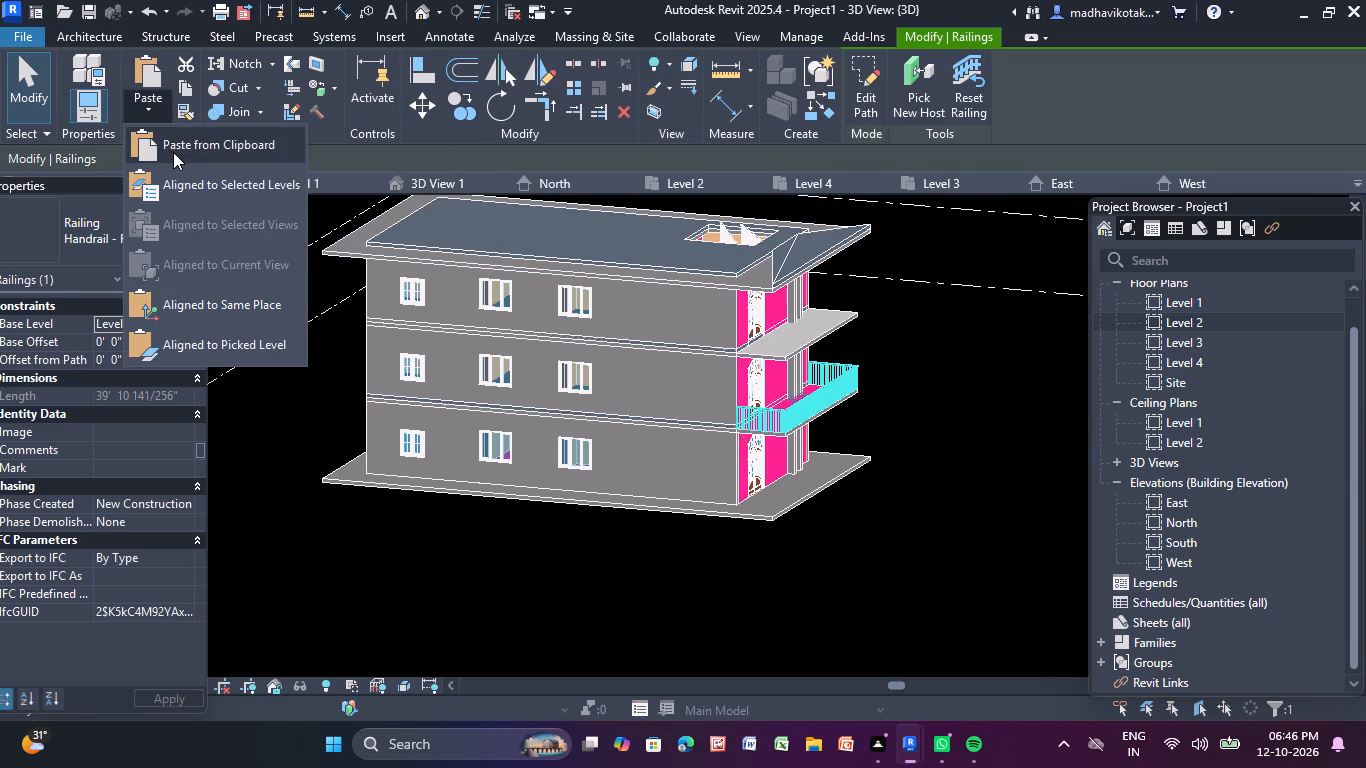
pyautogui.click(183, 183)
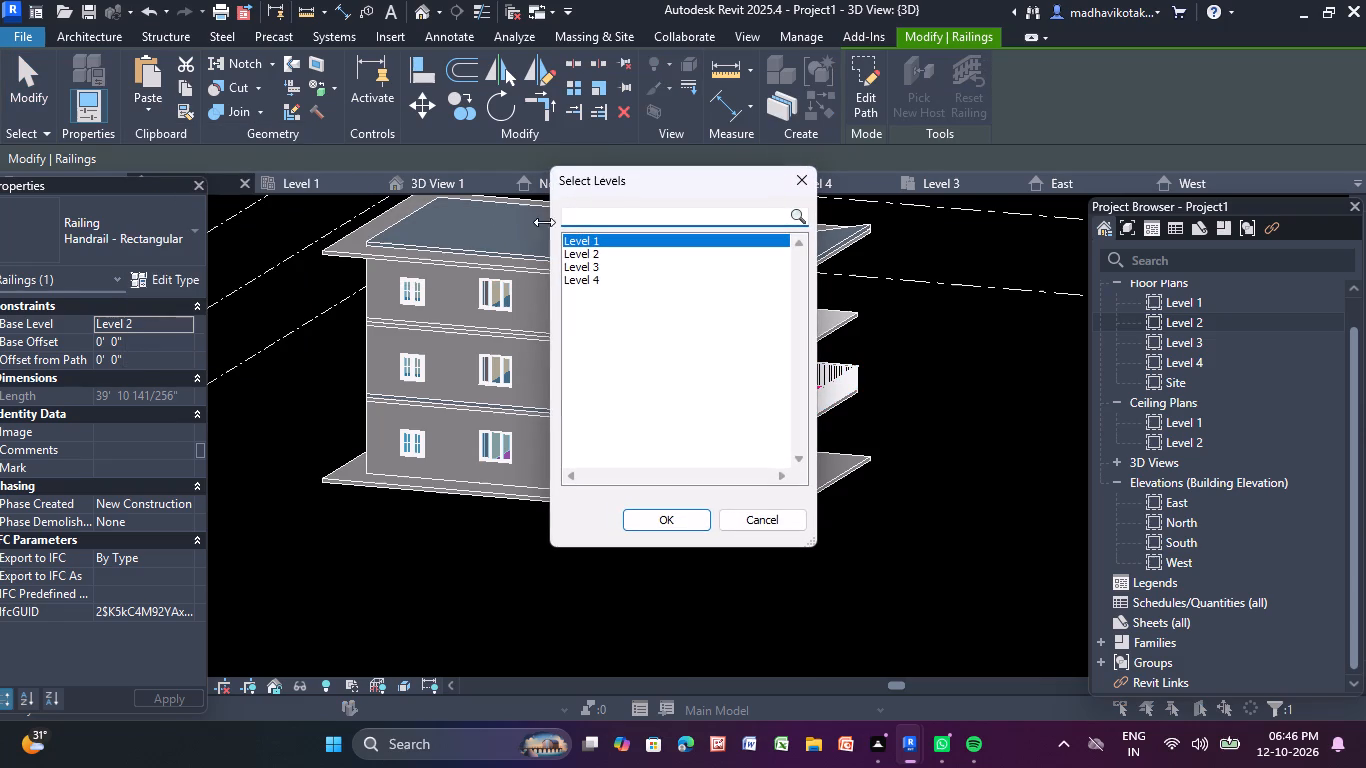
pyautogui.moveTo(589, 266); pyautogui.dragTo(589, 290)
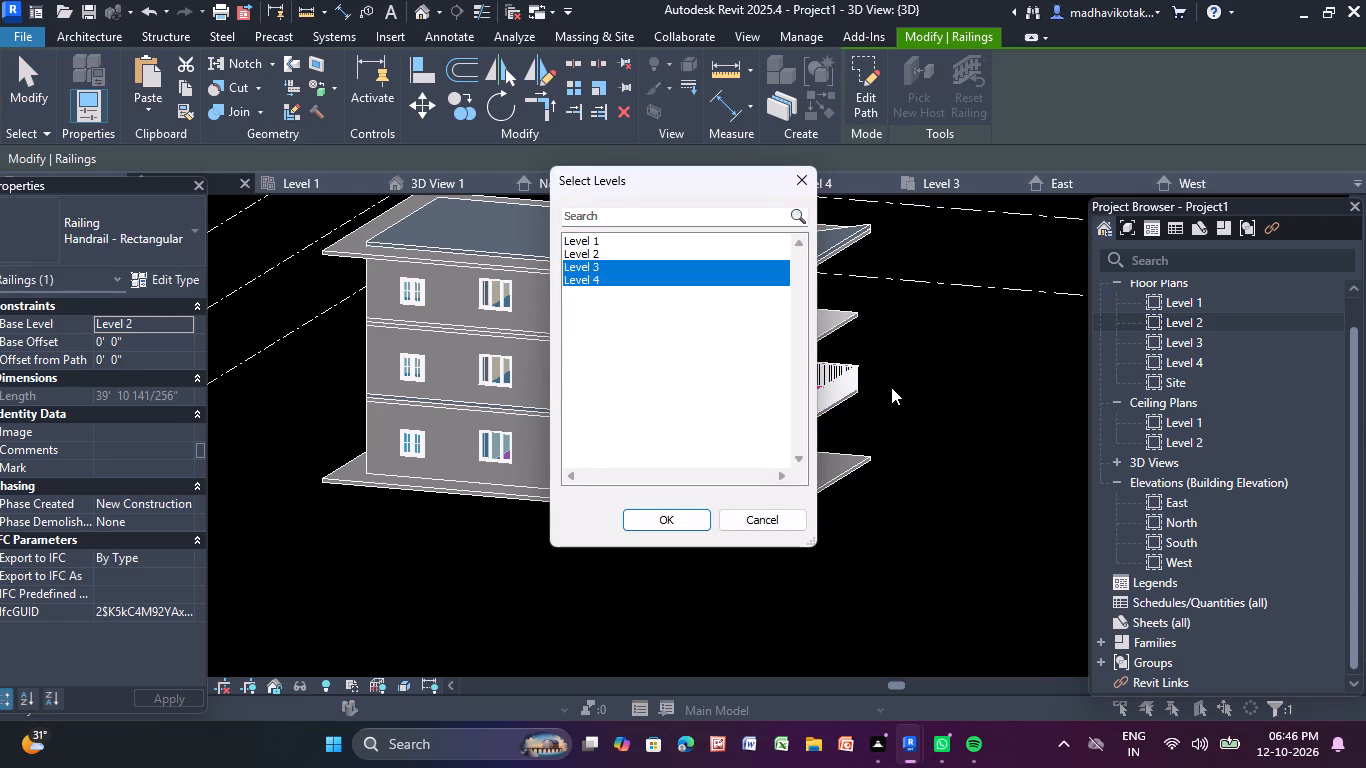
pyautogui.click(664, 516)
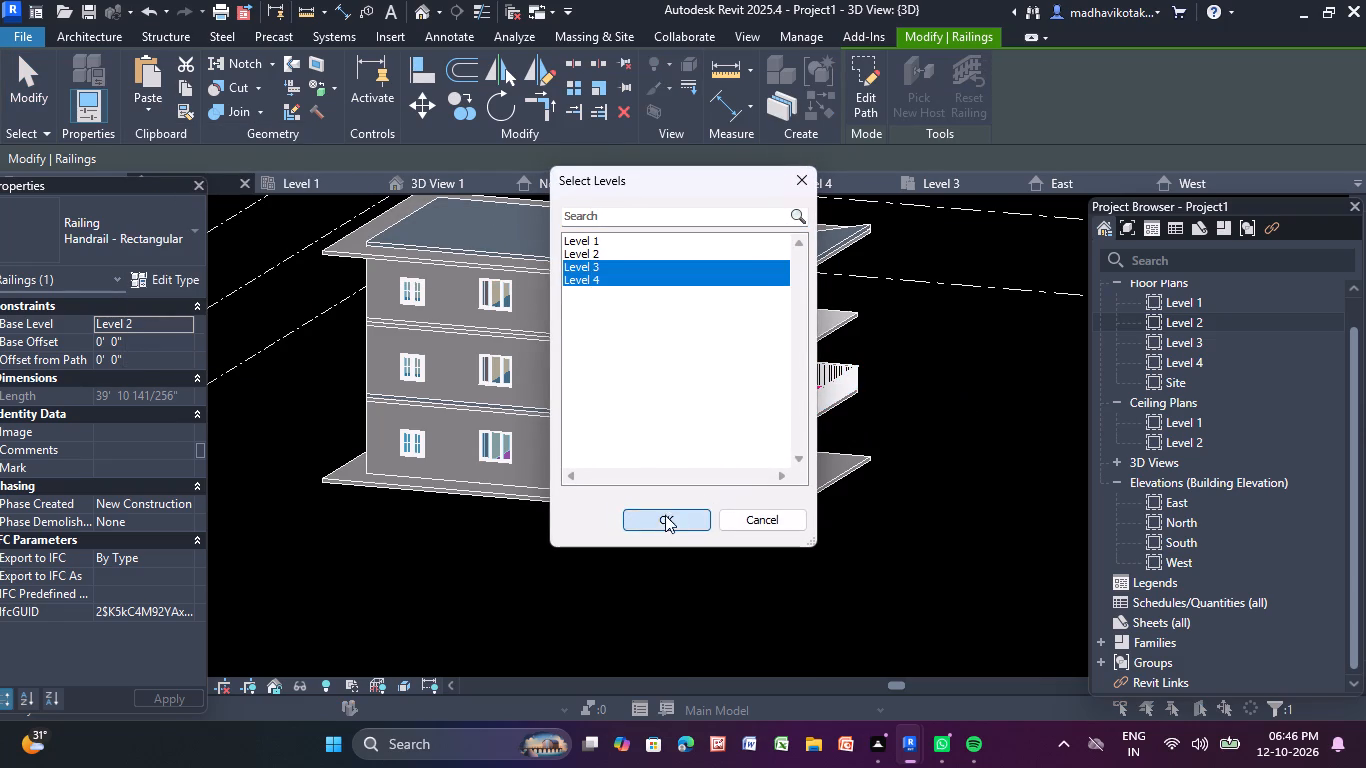
pyautogui.click(953, 333)
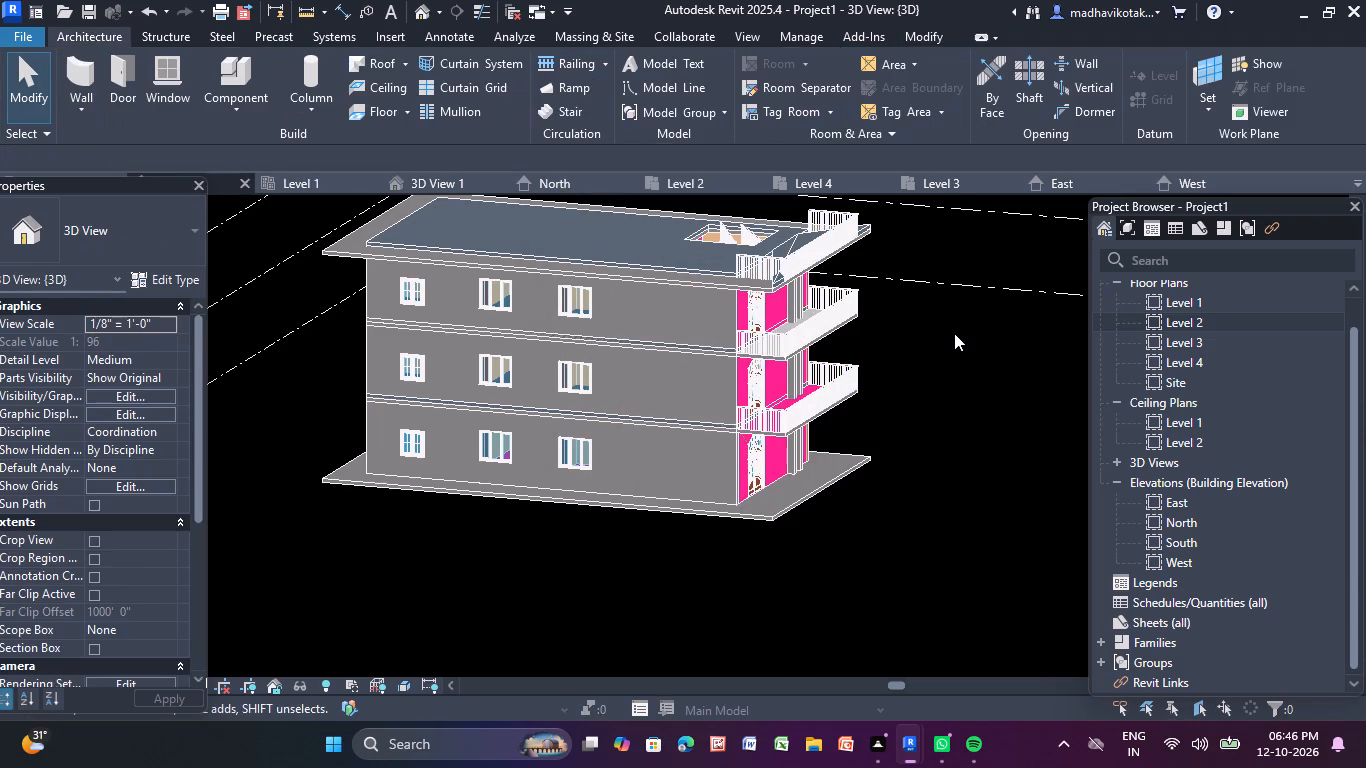
# Delete the handrail railing copied onto Level 4 at the roof's front edge.
pyautogui.keyDown('shift'); pyautogui.moveTo(940, 334); pyautogui.dragTo(805, 370, button='middle'); pyautogui.keyUp('shift')
pyautogui.click(700, 295)
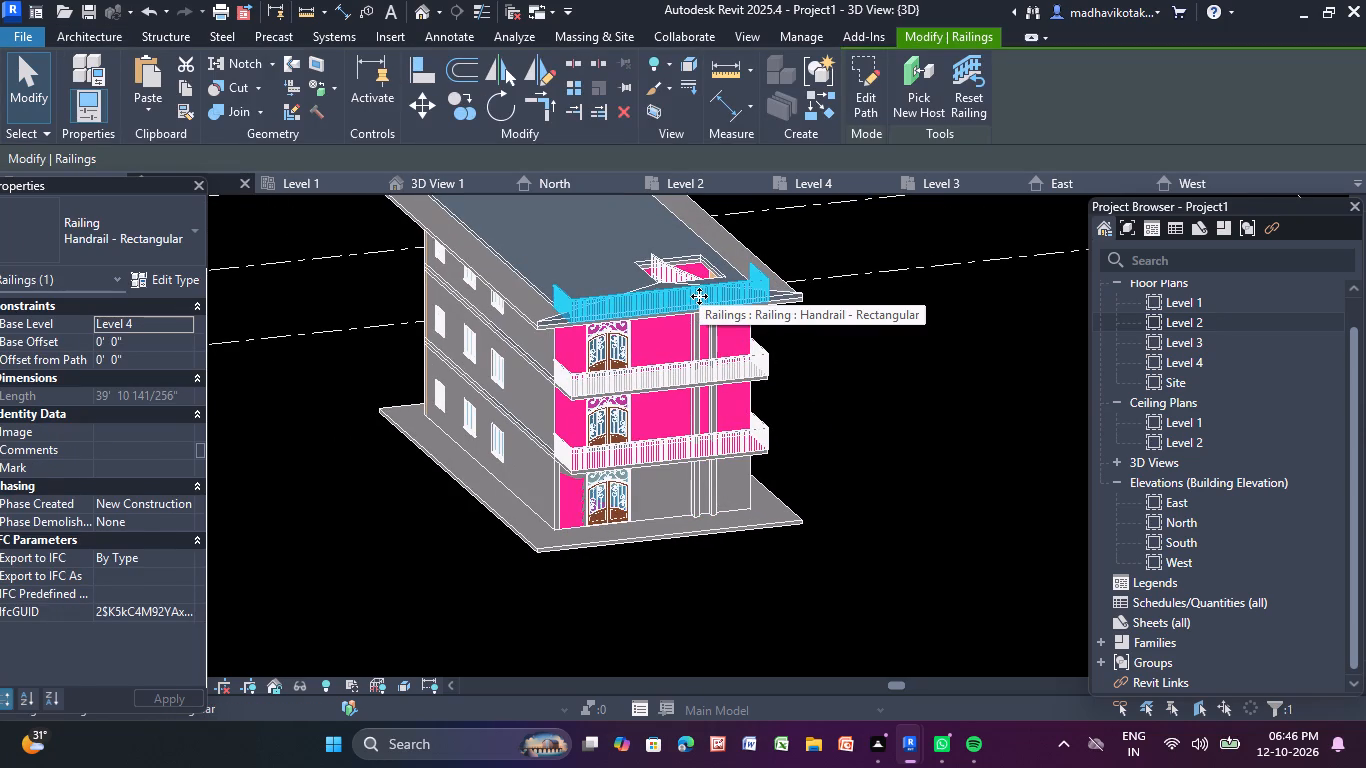
pyautogui.press('Delete')
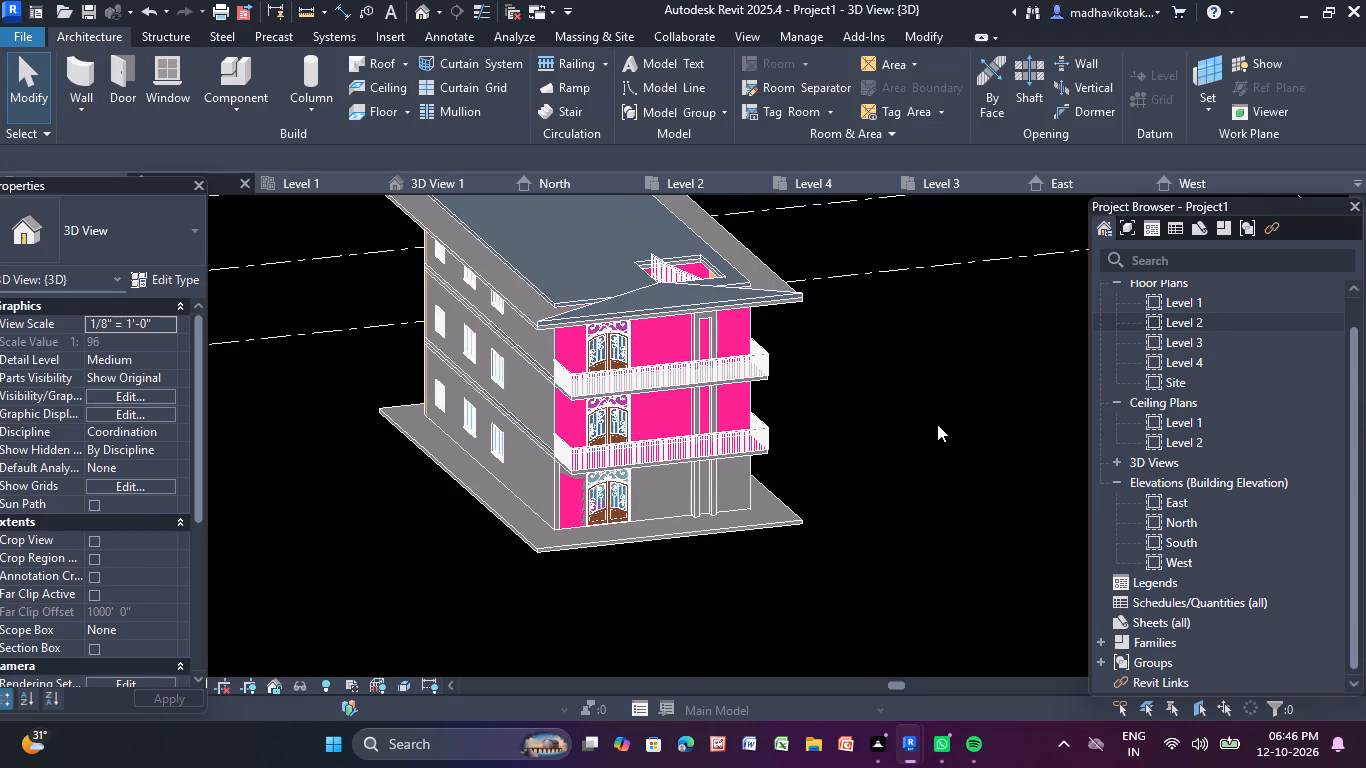
# Inspect the front balconies' railings on Levels 2 and 3 and the painted front walls from several angles.
pyautogui.moveTo(951, 468); pyautogui.dragTo(1059, 392, button='middle')
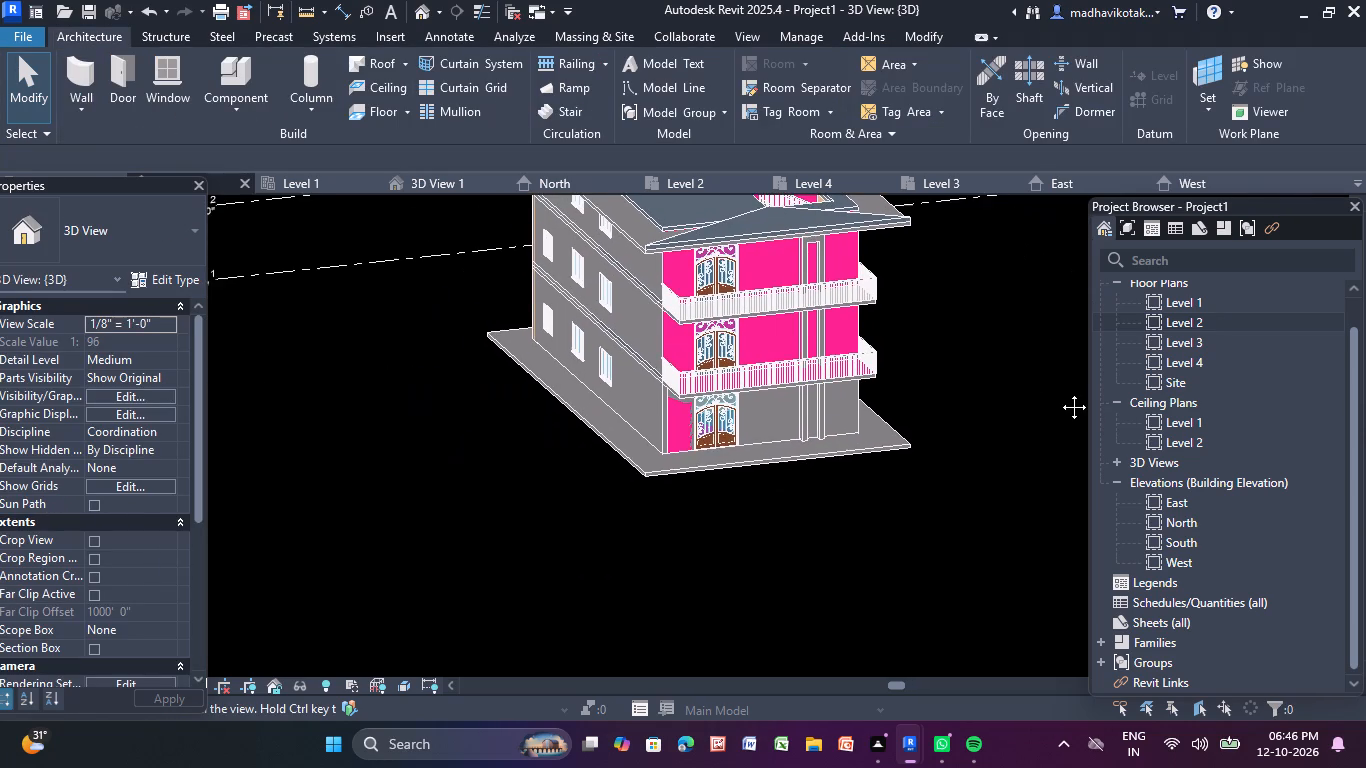
pyautogui.moveTo(1059, 392); pyautogui.dragTo(1053, 450, button='middle')
pyautogui.scroll(5, 749, 413)
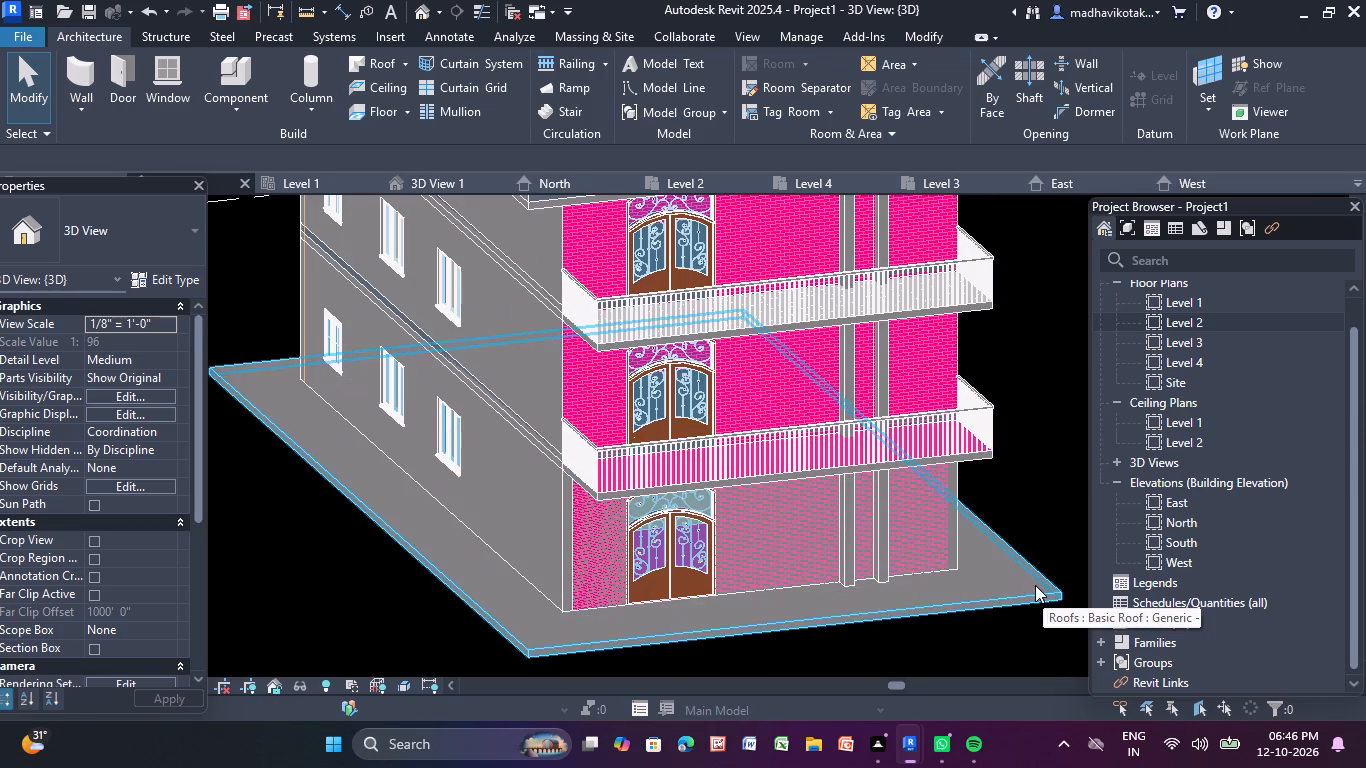
pyautogui.moveTo(1035, 585); pyautogui.dragTo(987, 553, button='middle')
pyautogui.scroll(-2, 987, 548)
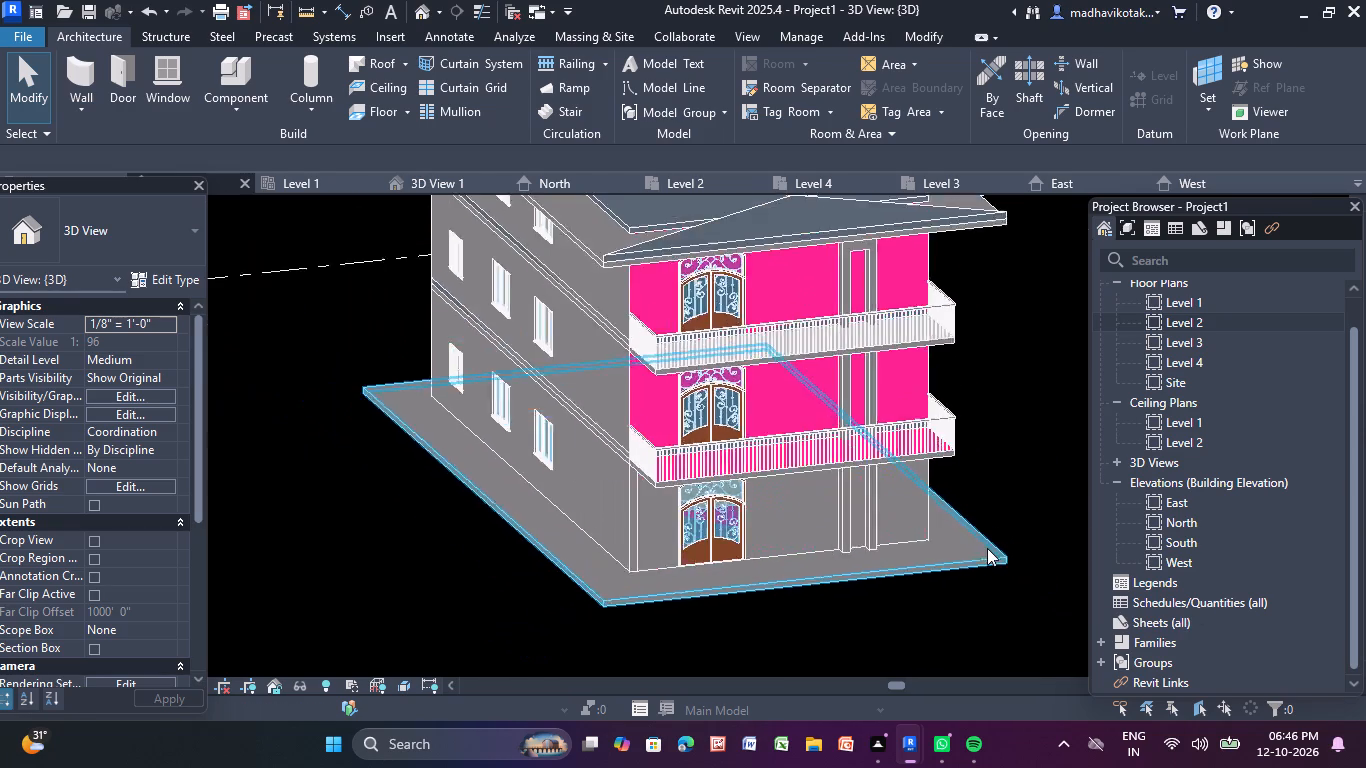
pyautogui.scroll(-2, 987, 548)
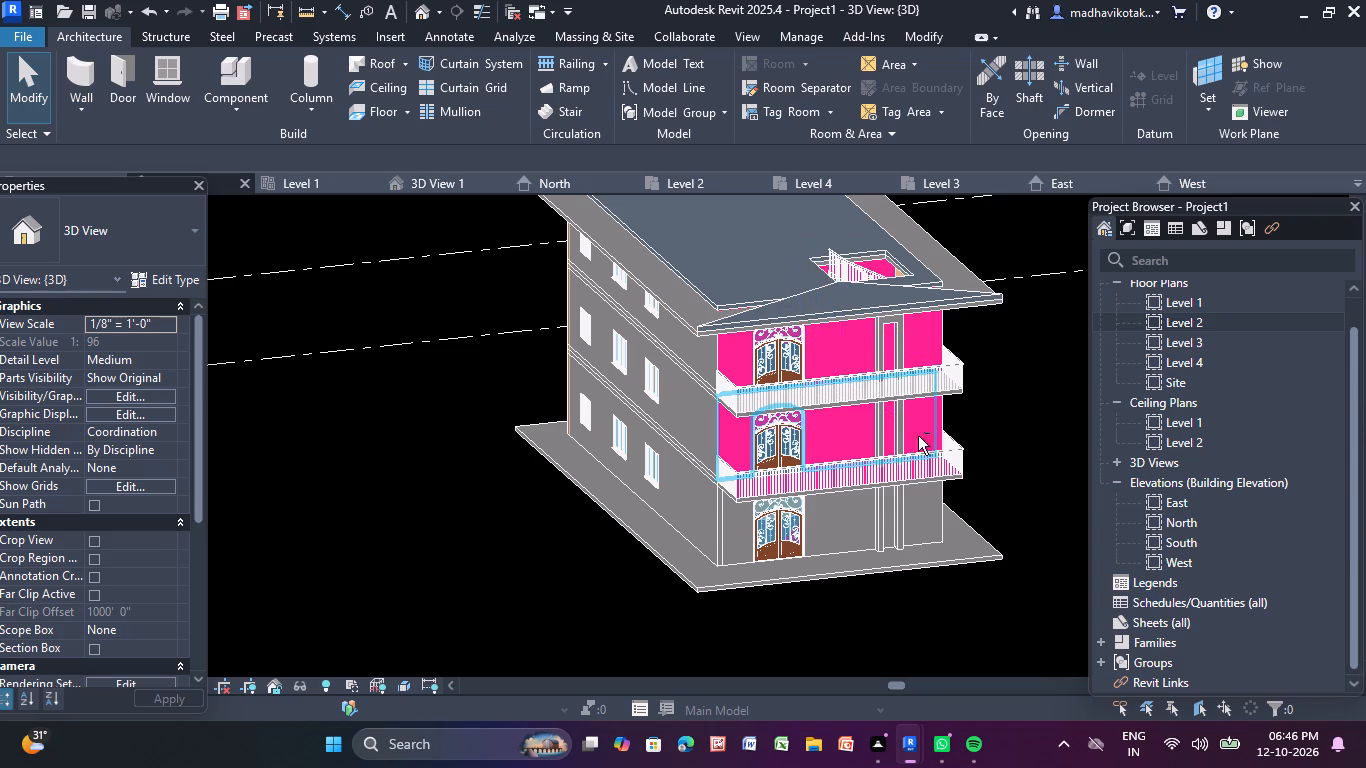
pyautogui.keyDown('shift'); pyautogui.moveTo(918, 436); pyautogui.dragTo(1015, 396, button='middle'); pyautogui.keyUp('shift')
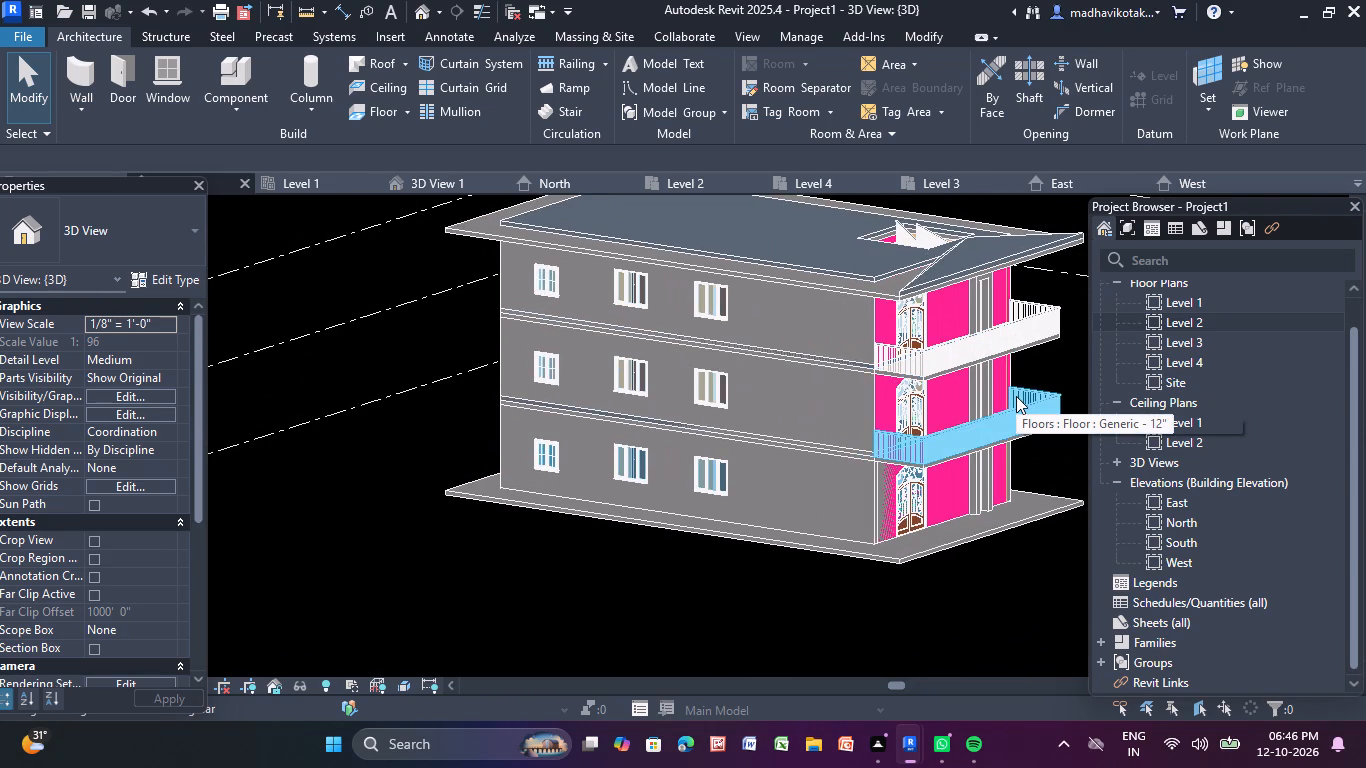
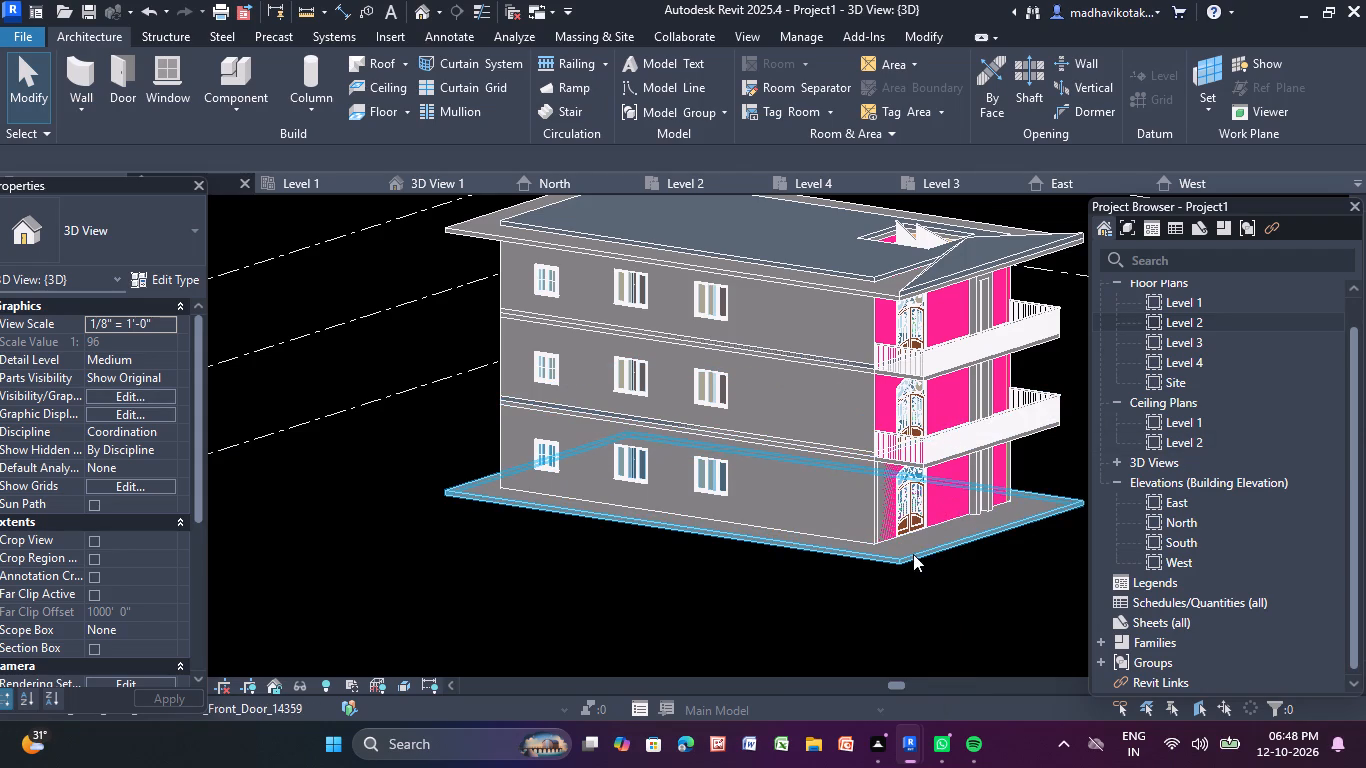
# Remove the green paint from the exterior faces of the building's east side walls on all three storeys.
pyautogui.keyDown('shift'); pyautogui.moveTo(914, 581); pyautogui.dragTo(683, 608, button='middle'); pyautogui.keyUp('shift')
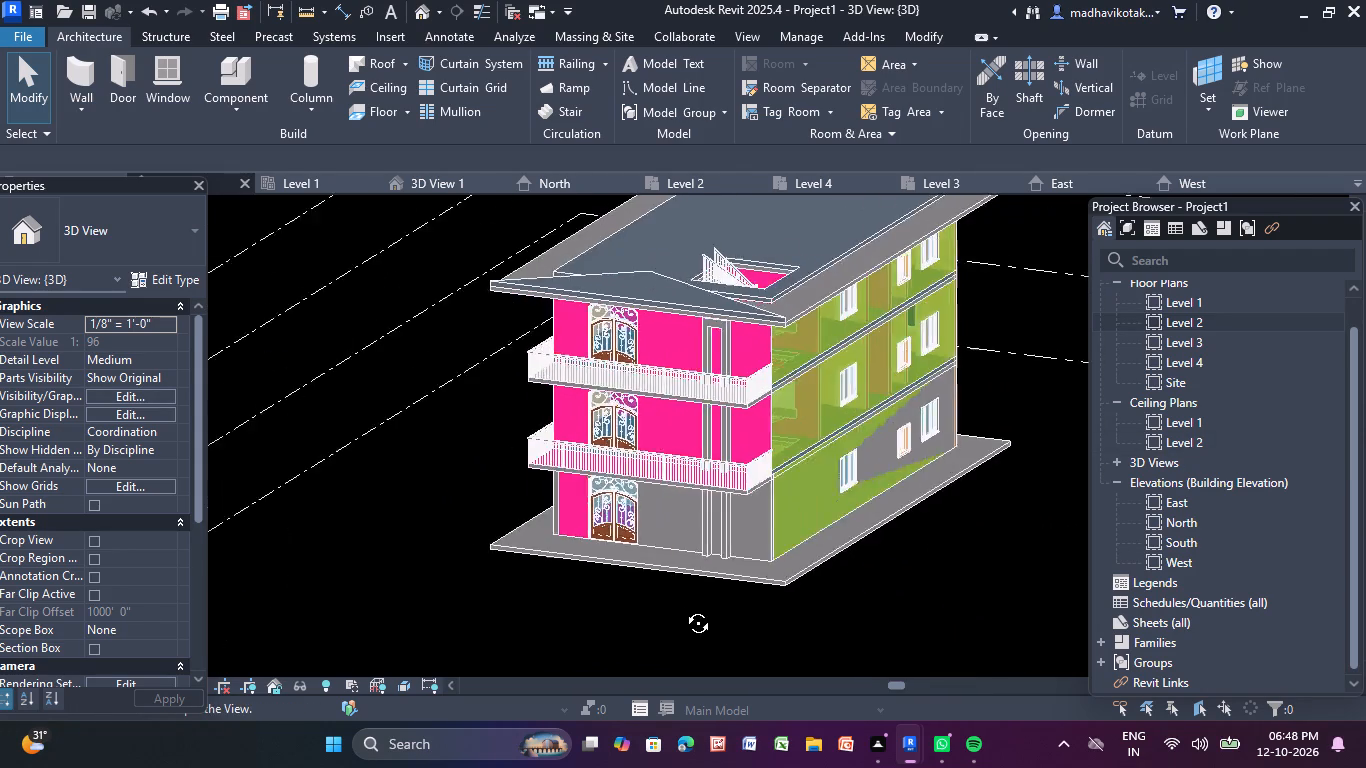
pyautogui.keyDown('shift'); pyautogui.moveTo(683, 608); pyautogui.dragTo(591, 629, button='middle'); pyautogui.keyUp('shift')
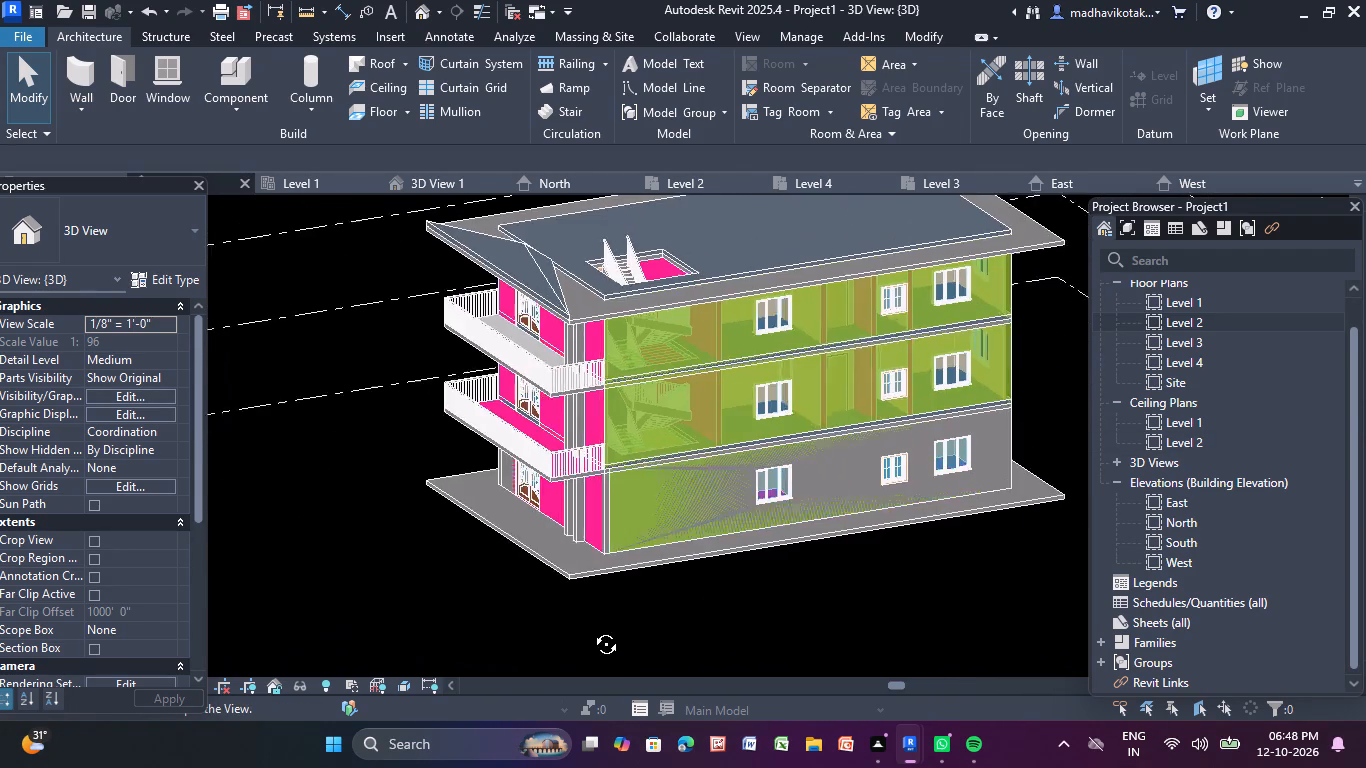
pyautogui.keyDown('shift'); pyautogui.moveTo(591, 629); pyautogui.dragTo(530, 610, button='middle'); pyautogui.keyUp('shift')
pyautogui.keyDown('shift'); pyautogui.scroll(-1, 535, 603); pyautogui.keyUp('shift')
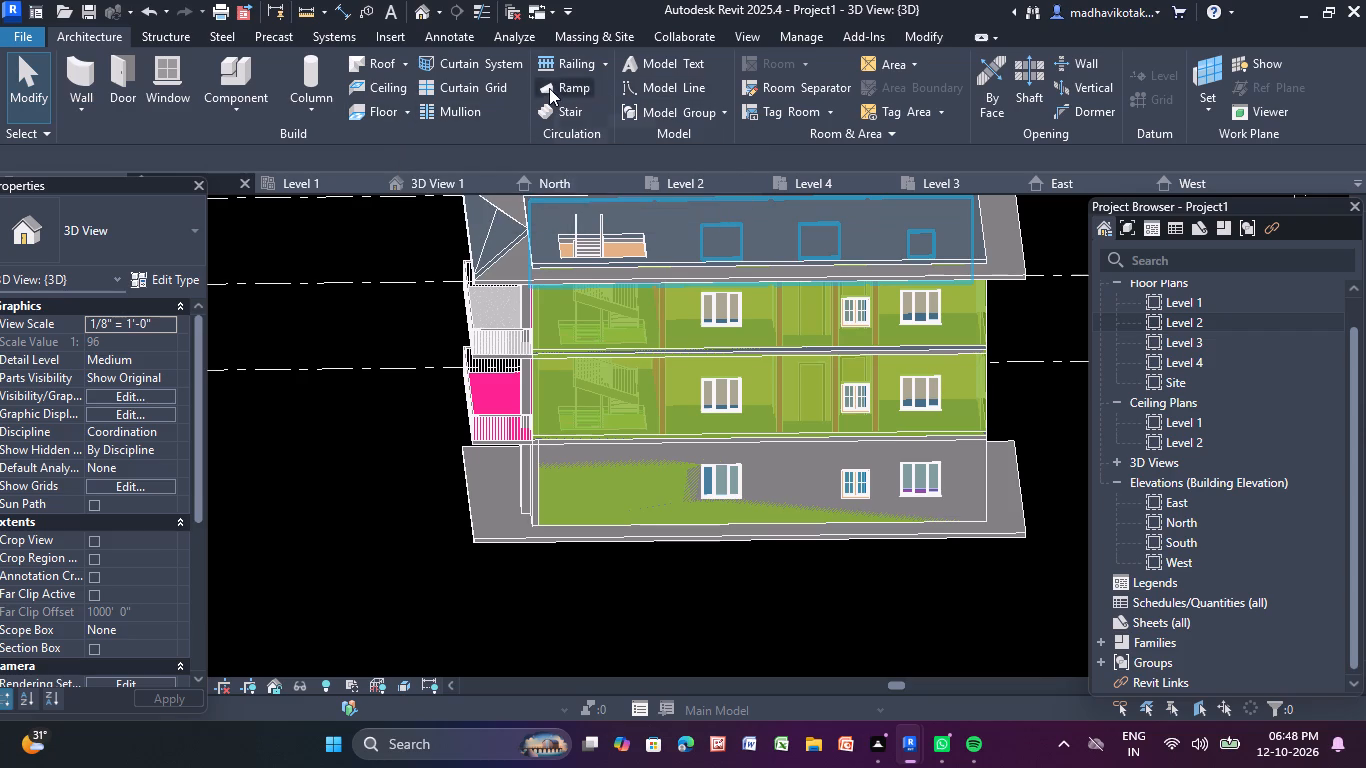
pyautogui.click(678, 99)
pyautogui.click(682, 86)
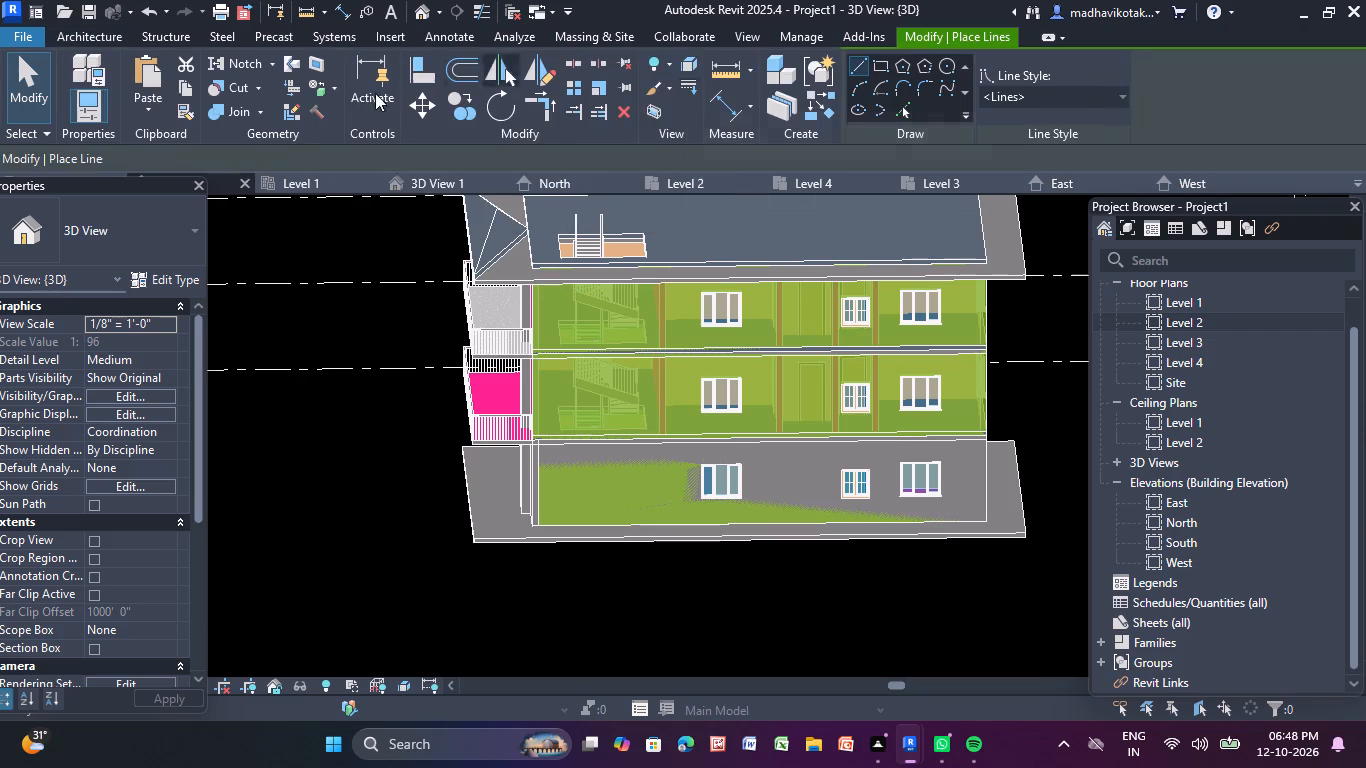
pyautogui.click(331, 86)
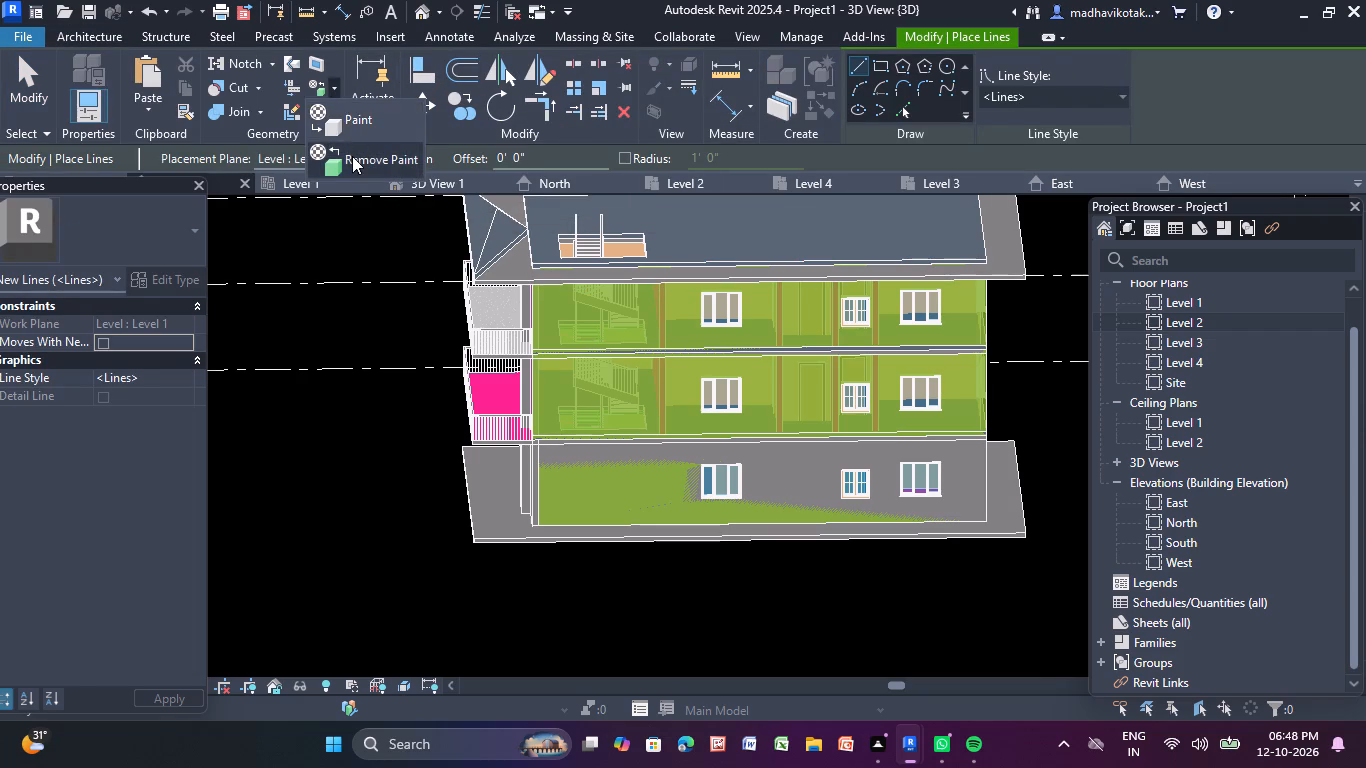
pyautogui.click(353, 156)
pyautogui.click(617, 319)
pyautogui.click(626, 311)
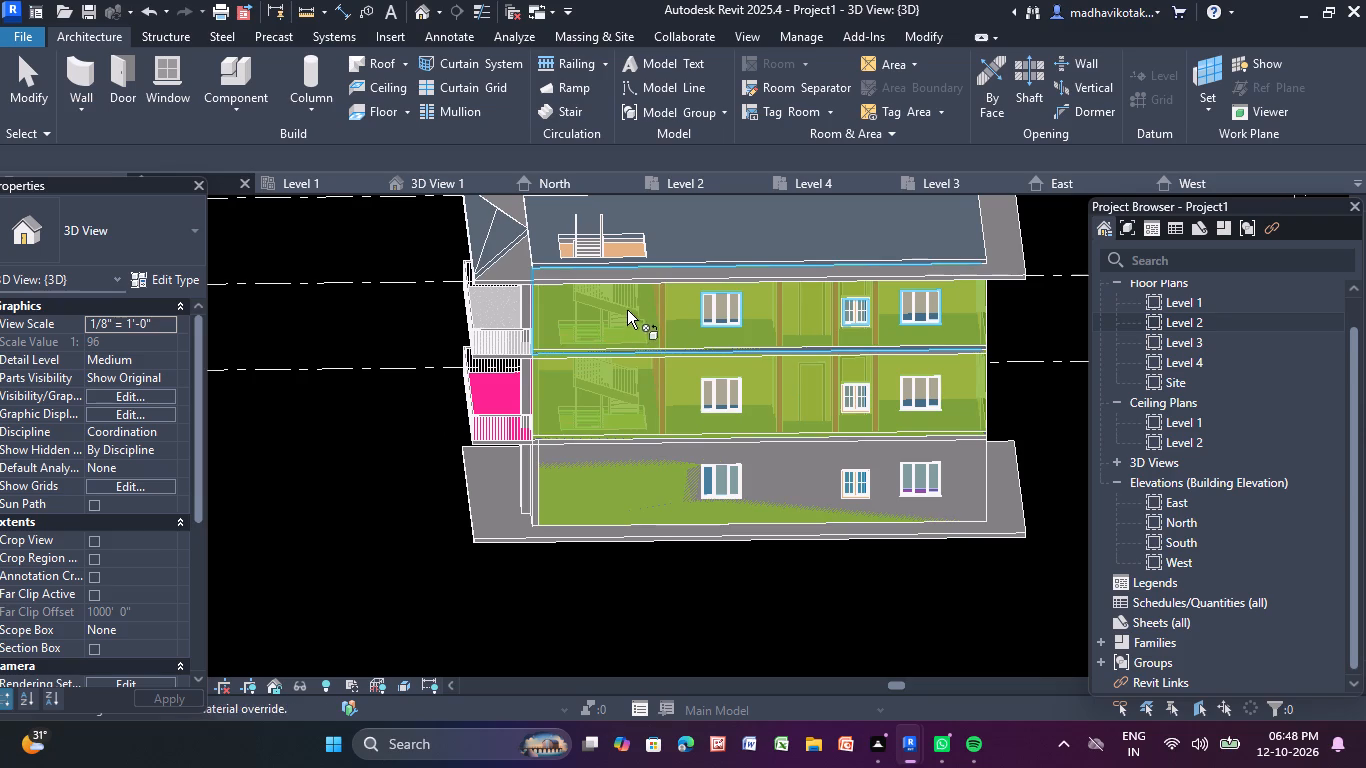
pyautogui.click(636, 396)
pyautogui.click(649, 493)
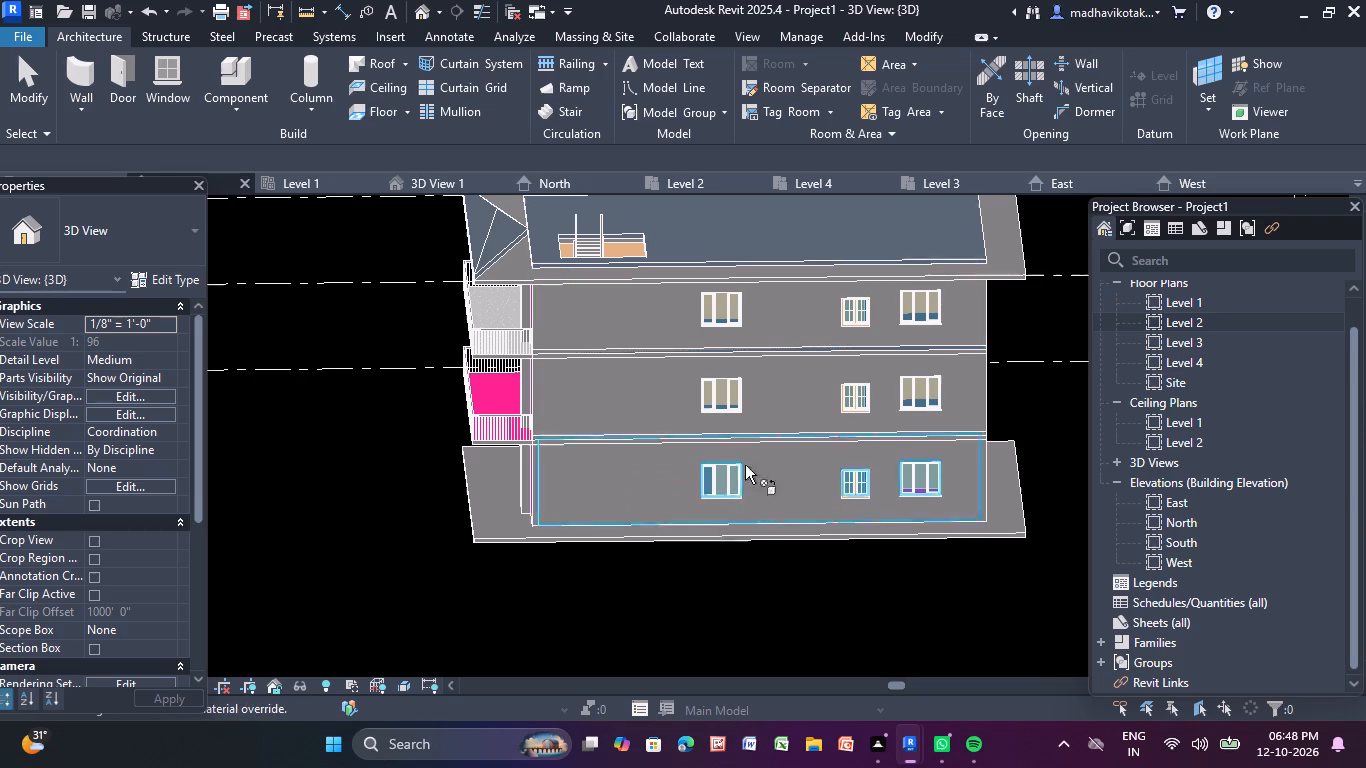
# Inspect the side, rear and front walls from several angles to check their finishes after the paint removal.
pyautogui.keyDown('shift'); pyautogui.moveTo(1072, 329); pyautogui.dragTo(975, 401, button='middle'); pyautogui.keyUp('shift')
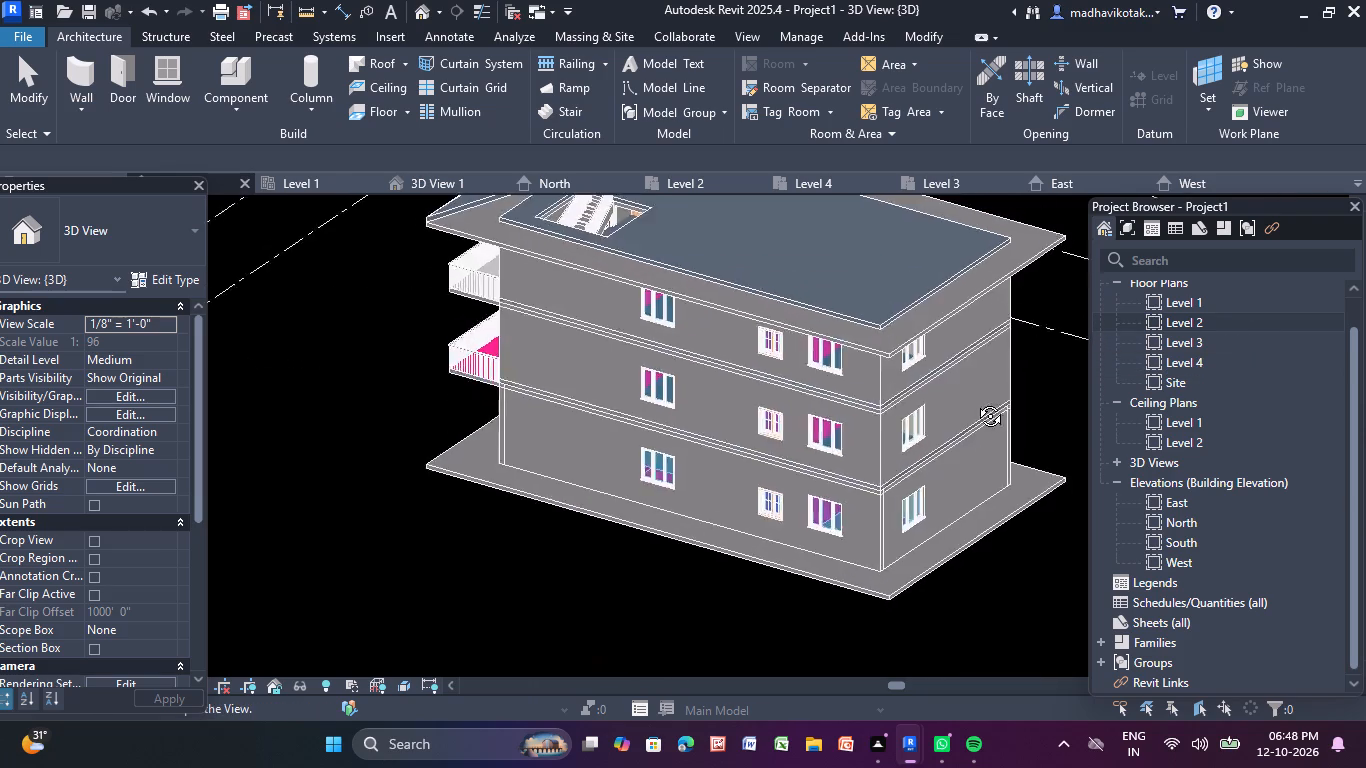
pyautogui.keyDown('shift'); pyautogui.moveTo(975, 401); pyautogui.dragTo(1150, 455, button='middle'); pyautogui.keyUp('shift')
pyautogui.keyDown('shift'); pyautogui.moveTo(740, 619); pyautogui.dragTo(855, 595, button='middle'); pyautogui.keyUp('shift')
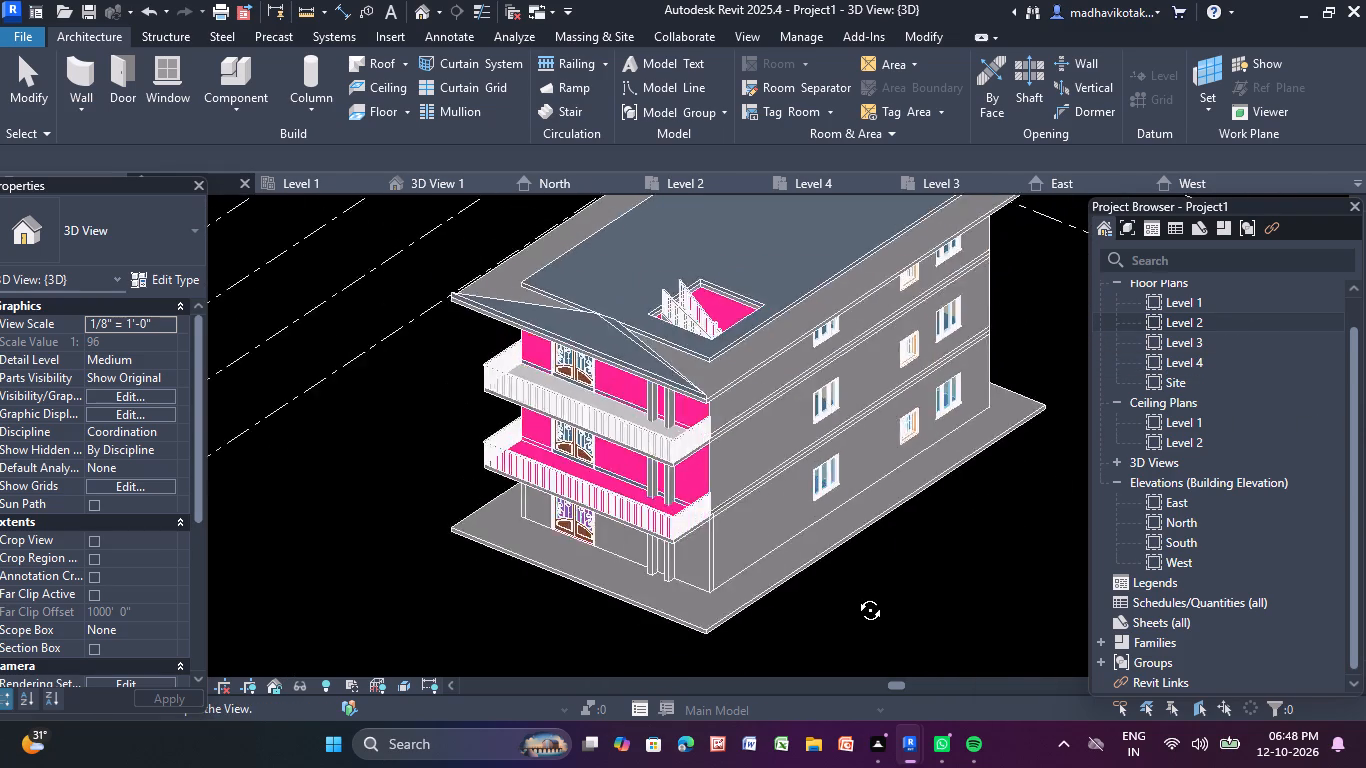
pyautogui.keyDown('shift'); pyautogui.moveTo(855, 595); pyautogui.dragTo(975, 507, button='middle'); pyautogui.keyUp('shift')
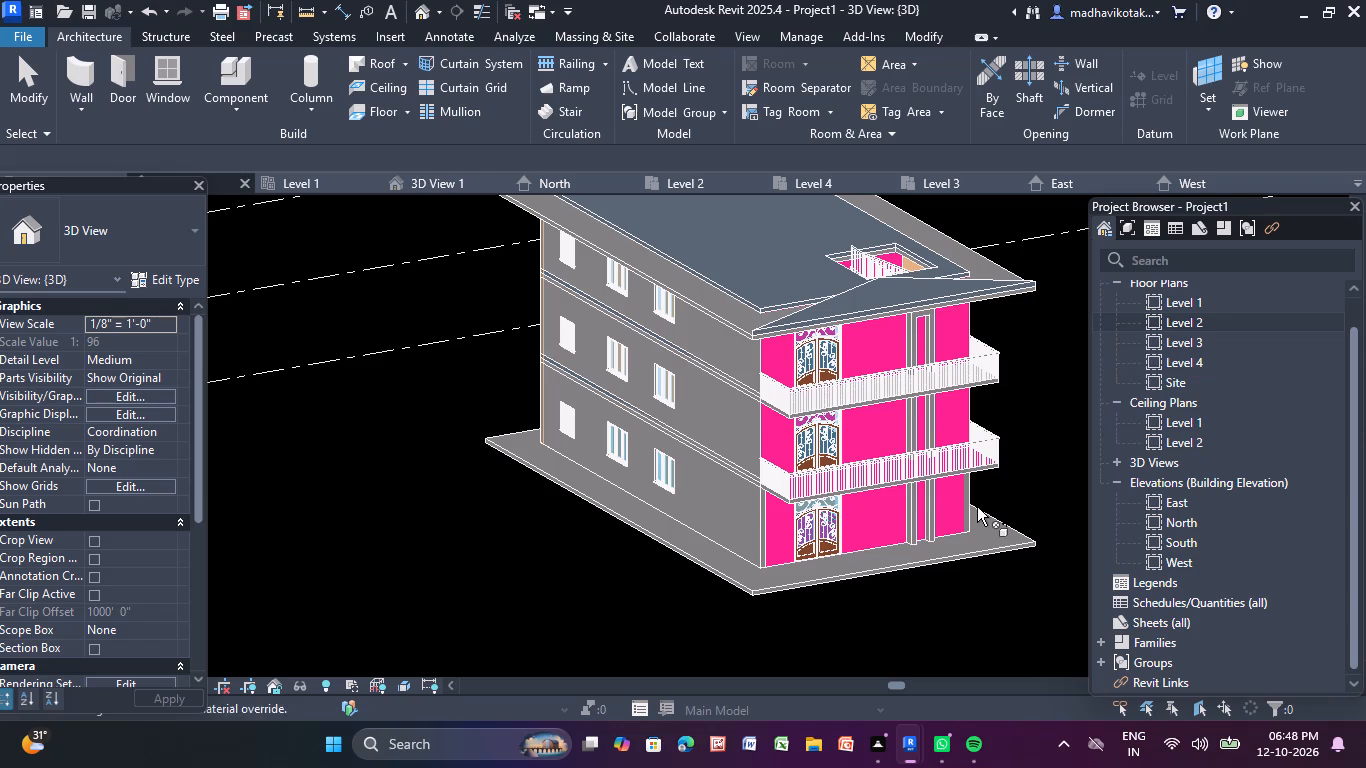
pyautogui.press('Escape')
pyautogui.press('Escape')
pyautogui.moveTo(904, 630); pyautogui.dragTo(940, 622, button='middle')
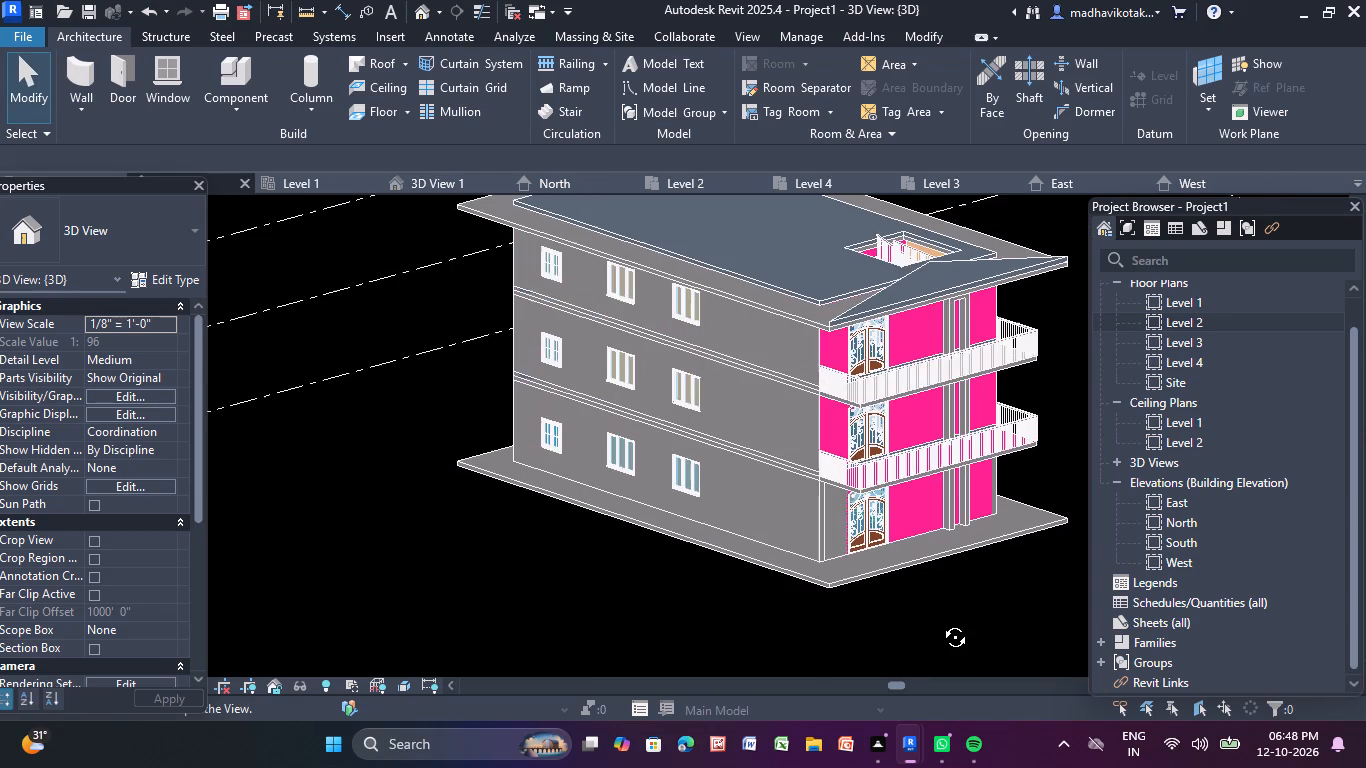
pyautogui.moveTo(940, 622); pyautogui.dragTo(915, 592, button='middle')
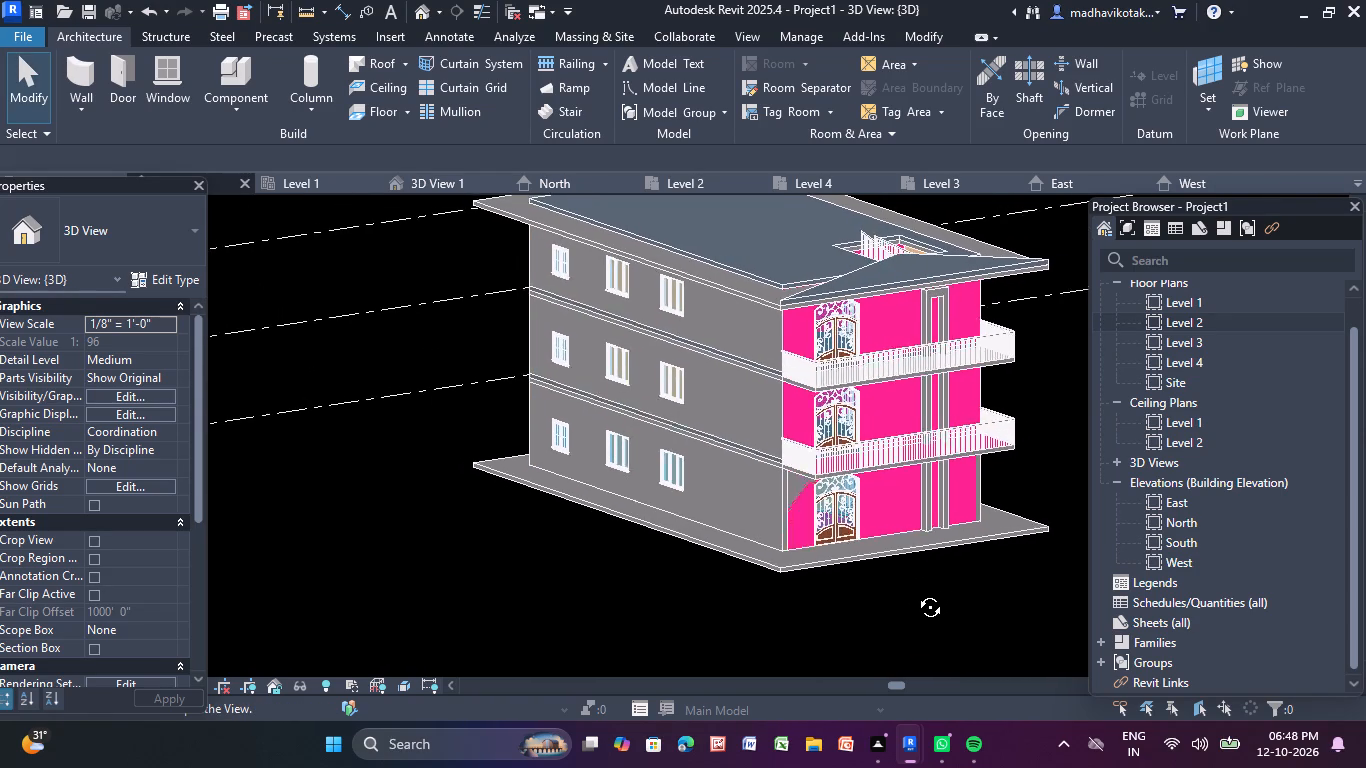
pyautogui.moveTo(915, 592); pyautogui.dragTo(913, 593, button='middle')
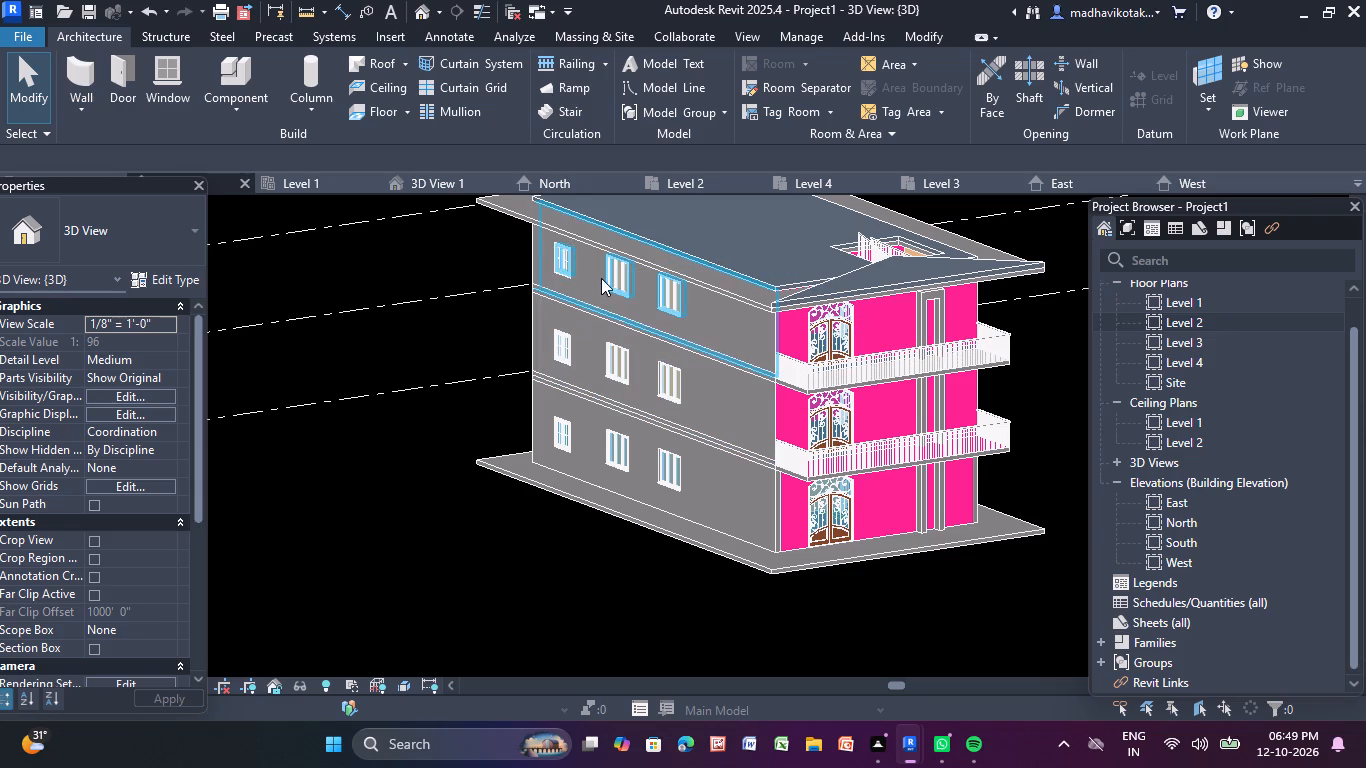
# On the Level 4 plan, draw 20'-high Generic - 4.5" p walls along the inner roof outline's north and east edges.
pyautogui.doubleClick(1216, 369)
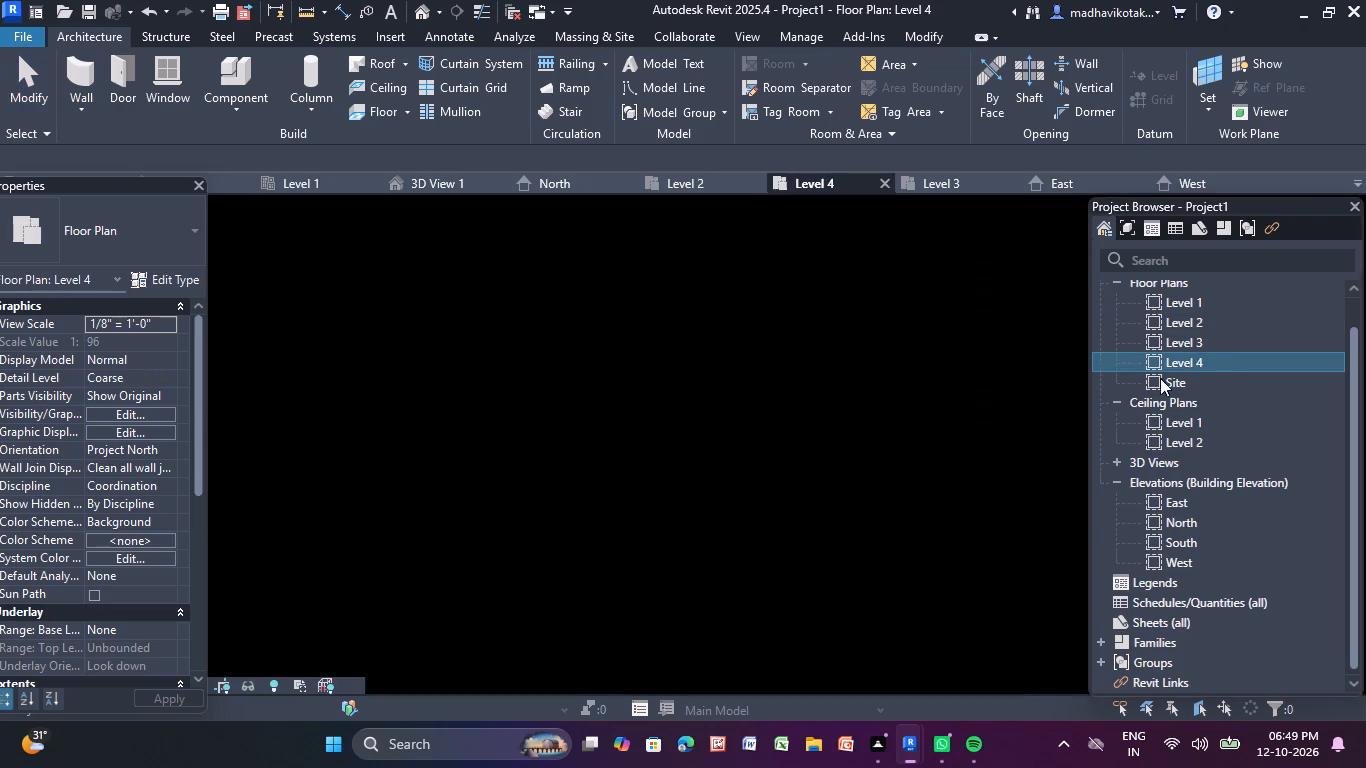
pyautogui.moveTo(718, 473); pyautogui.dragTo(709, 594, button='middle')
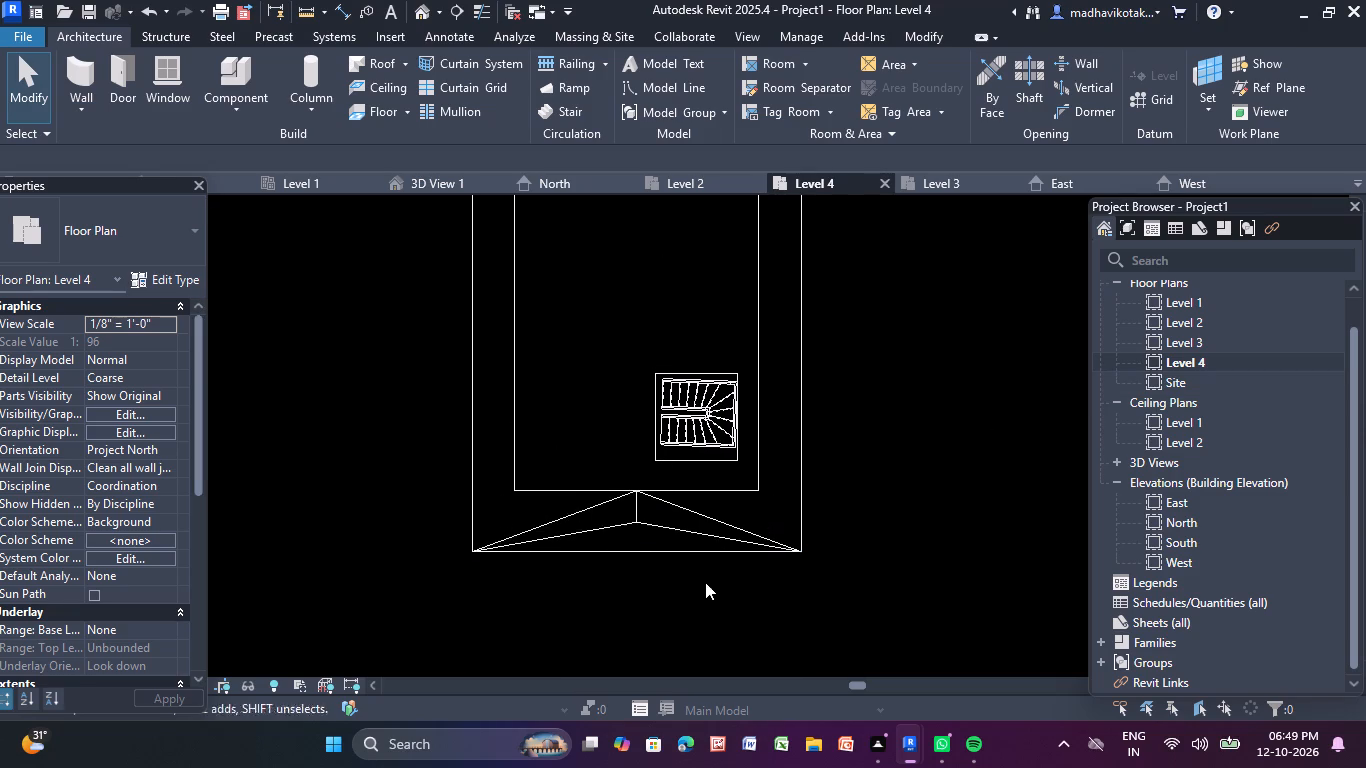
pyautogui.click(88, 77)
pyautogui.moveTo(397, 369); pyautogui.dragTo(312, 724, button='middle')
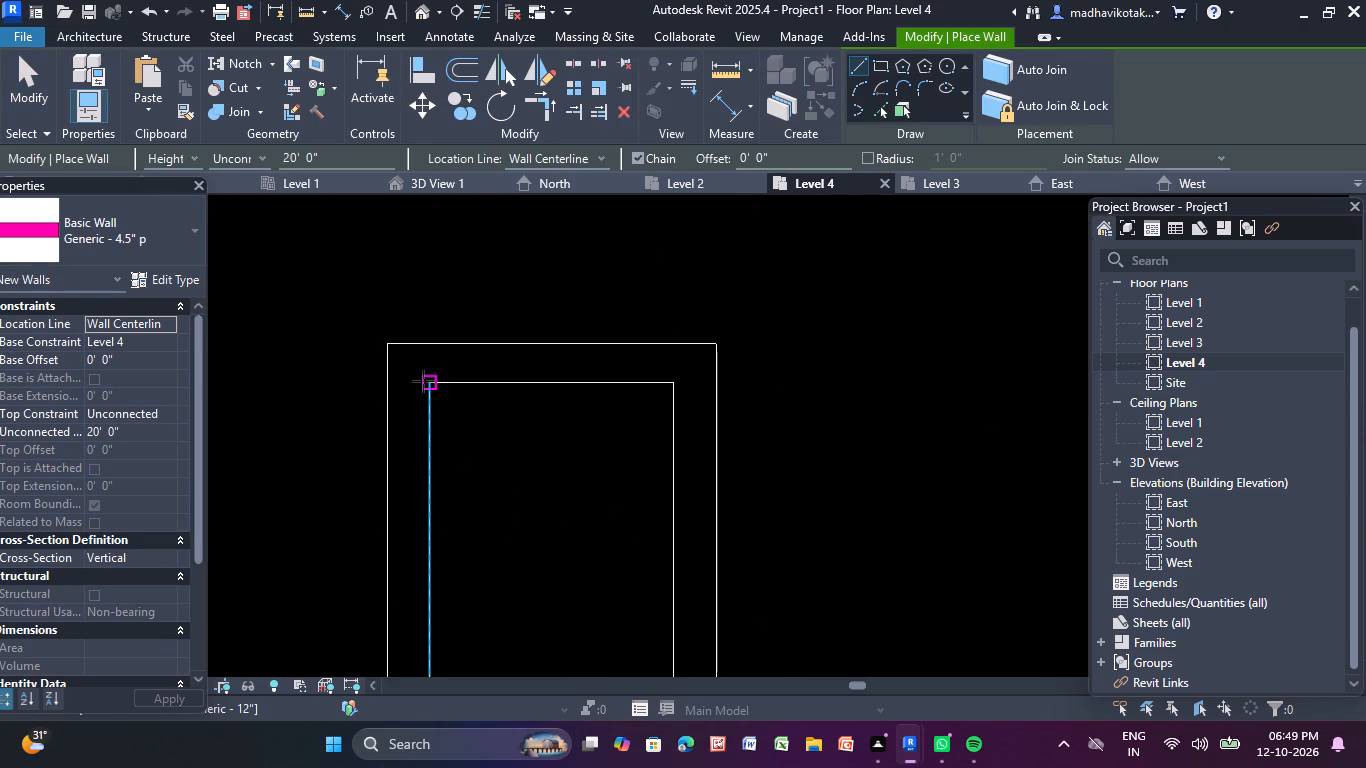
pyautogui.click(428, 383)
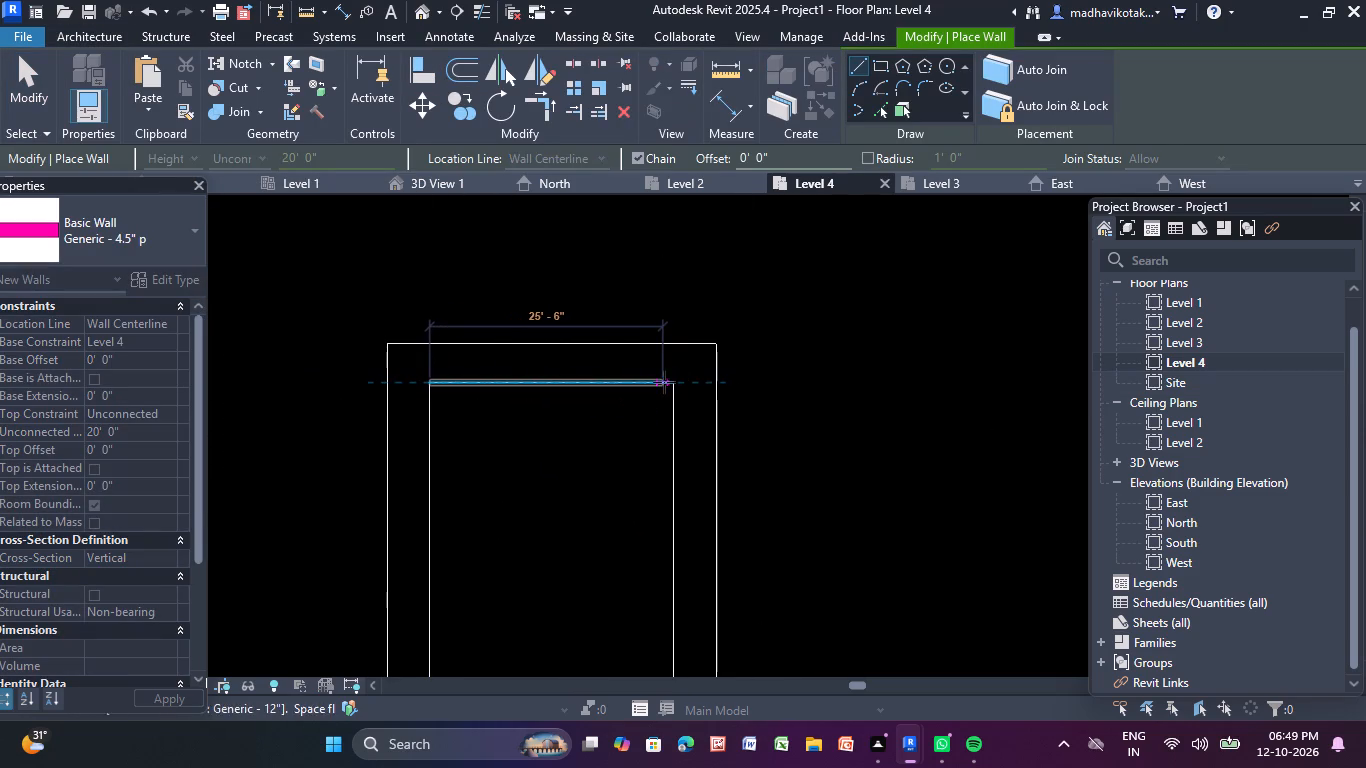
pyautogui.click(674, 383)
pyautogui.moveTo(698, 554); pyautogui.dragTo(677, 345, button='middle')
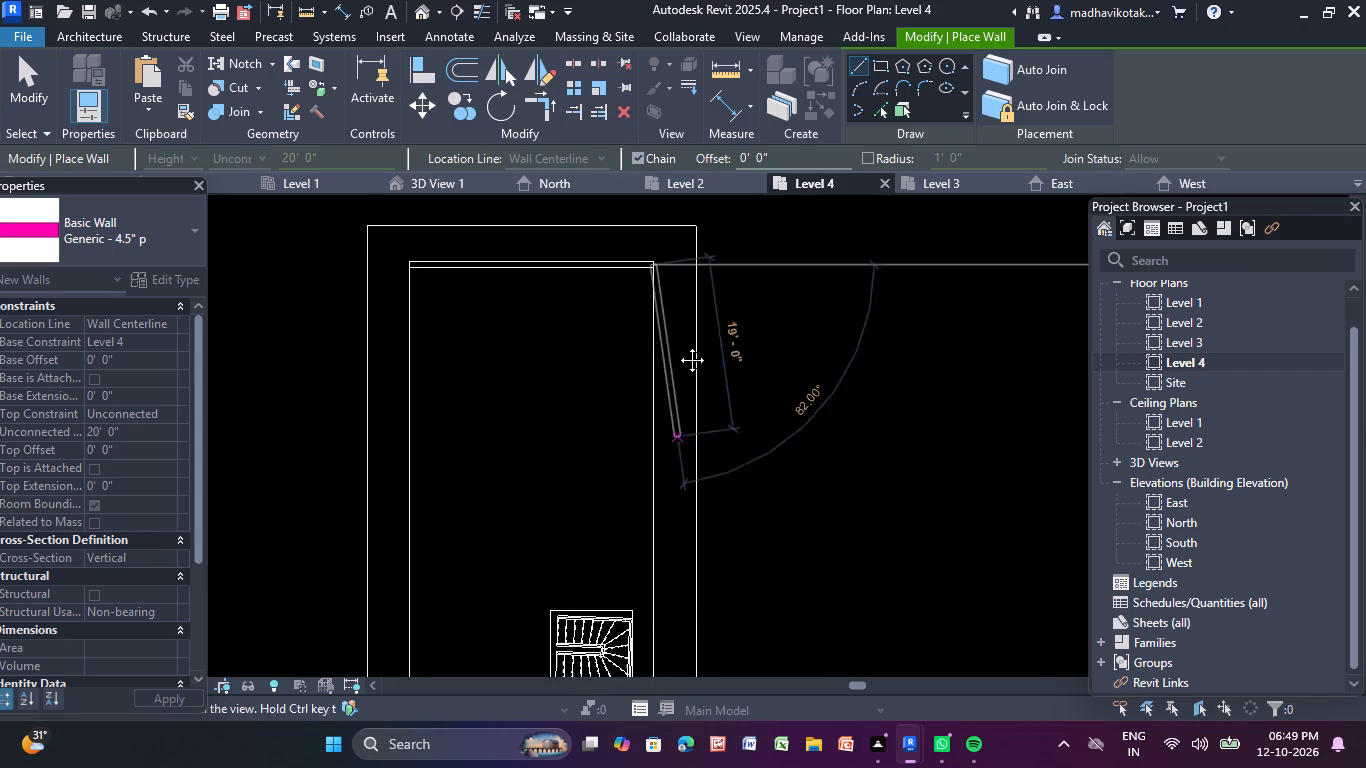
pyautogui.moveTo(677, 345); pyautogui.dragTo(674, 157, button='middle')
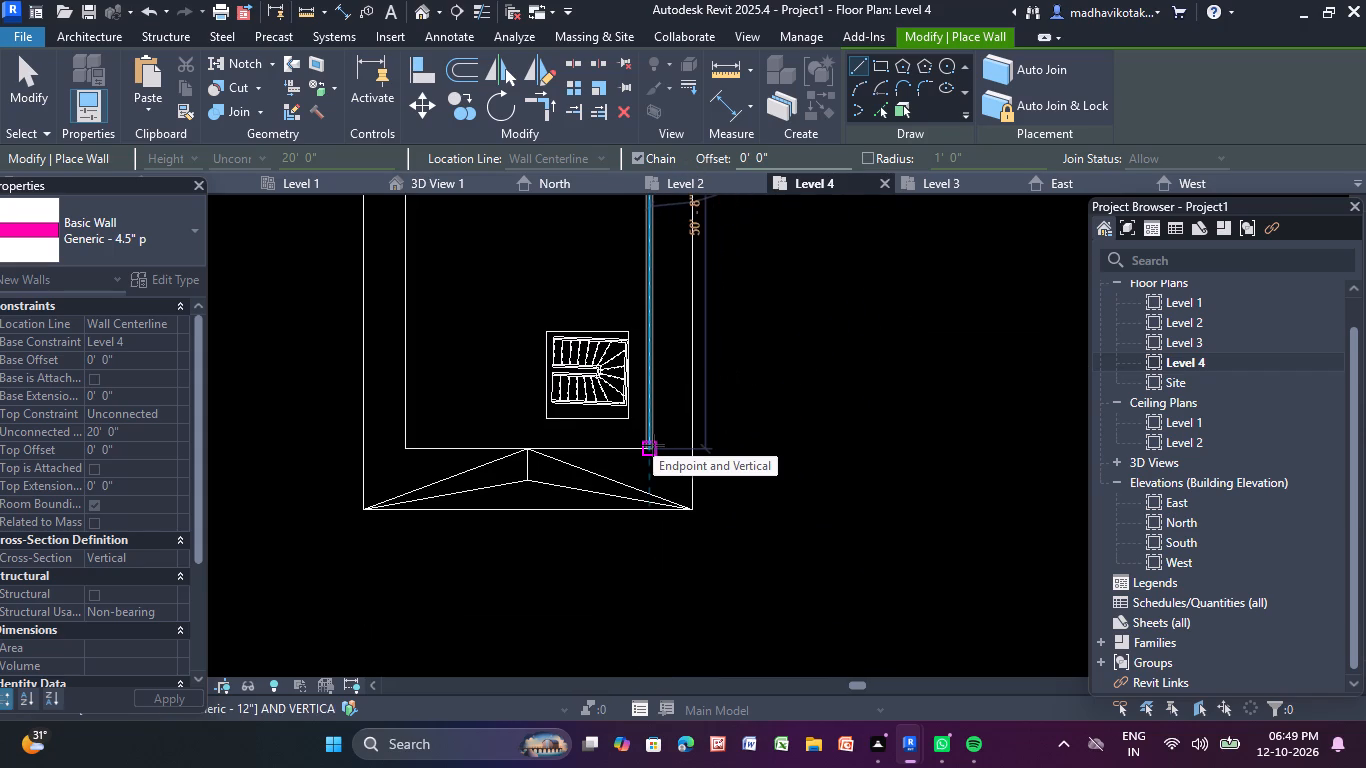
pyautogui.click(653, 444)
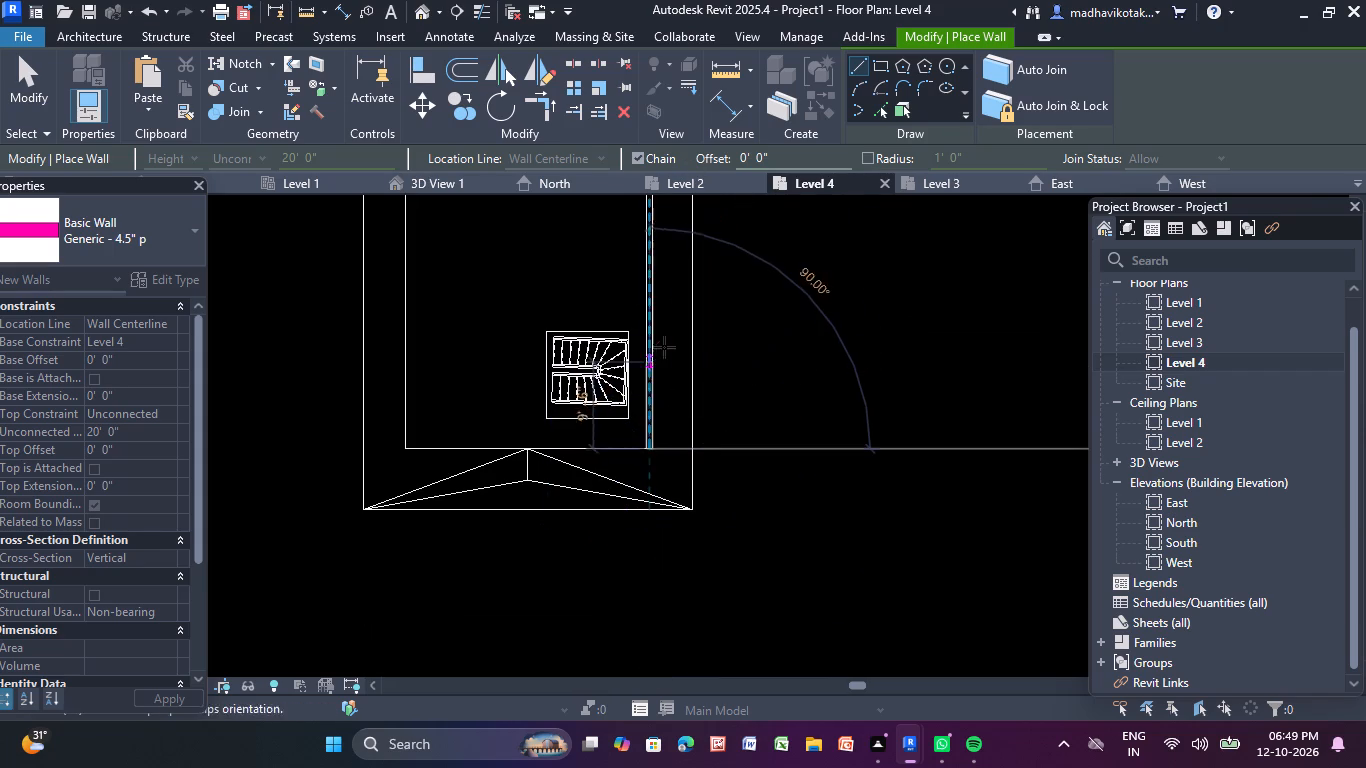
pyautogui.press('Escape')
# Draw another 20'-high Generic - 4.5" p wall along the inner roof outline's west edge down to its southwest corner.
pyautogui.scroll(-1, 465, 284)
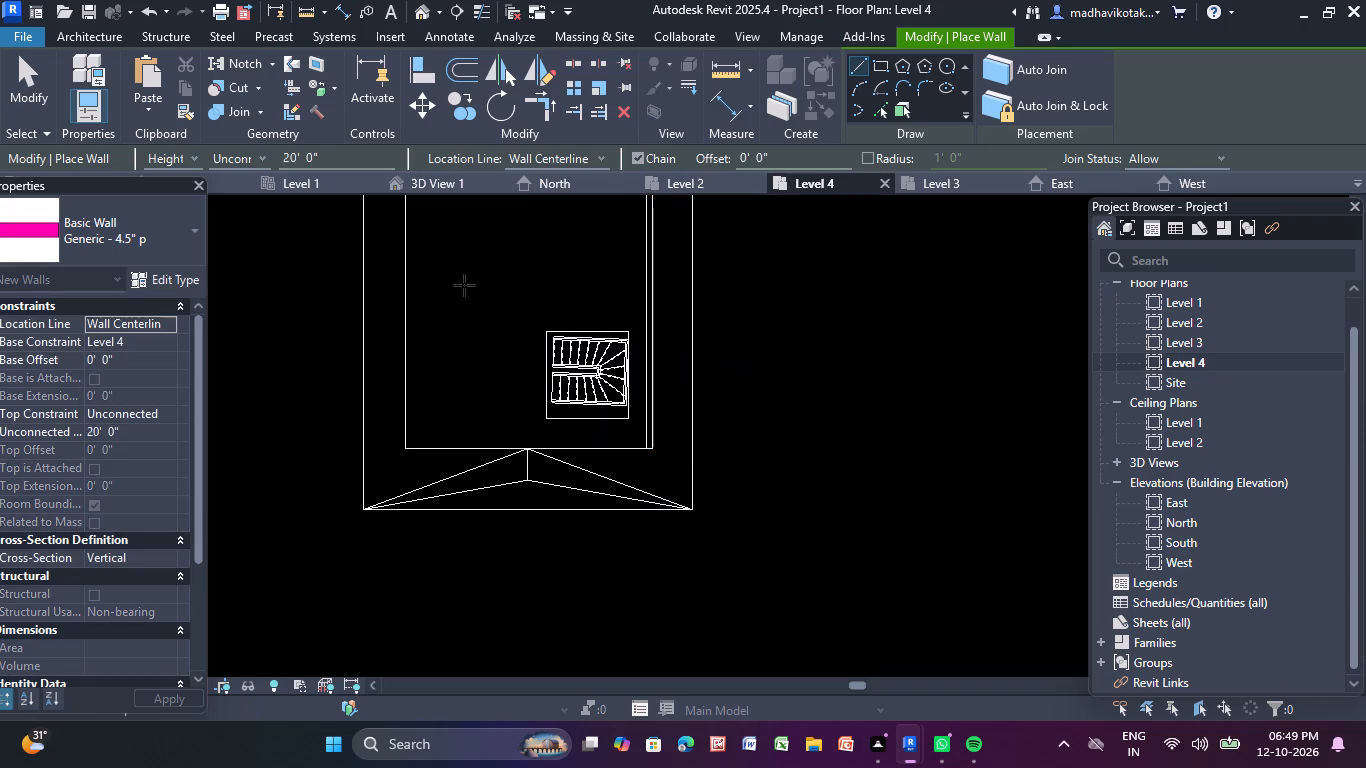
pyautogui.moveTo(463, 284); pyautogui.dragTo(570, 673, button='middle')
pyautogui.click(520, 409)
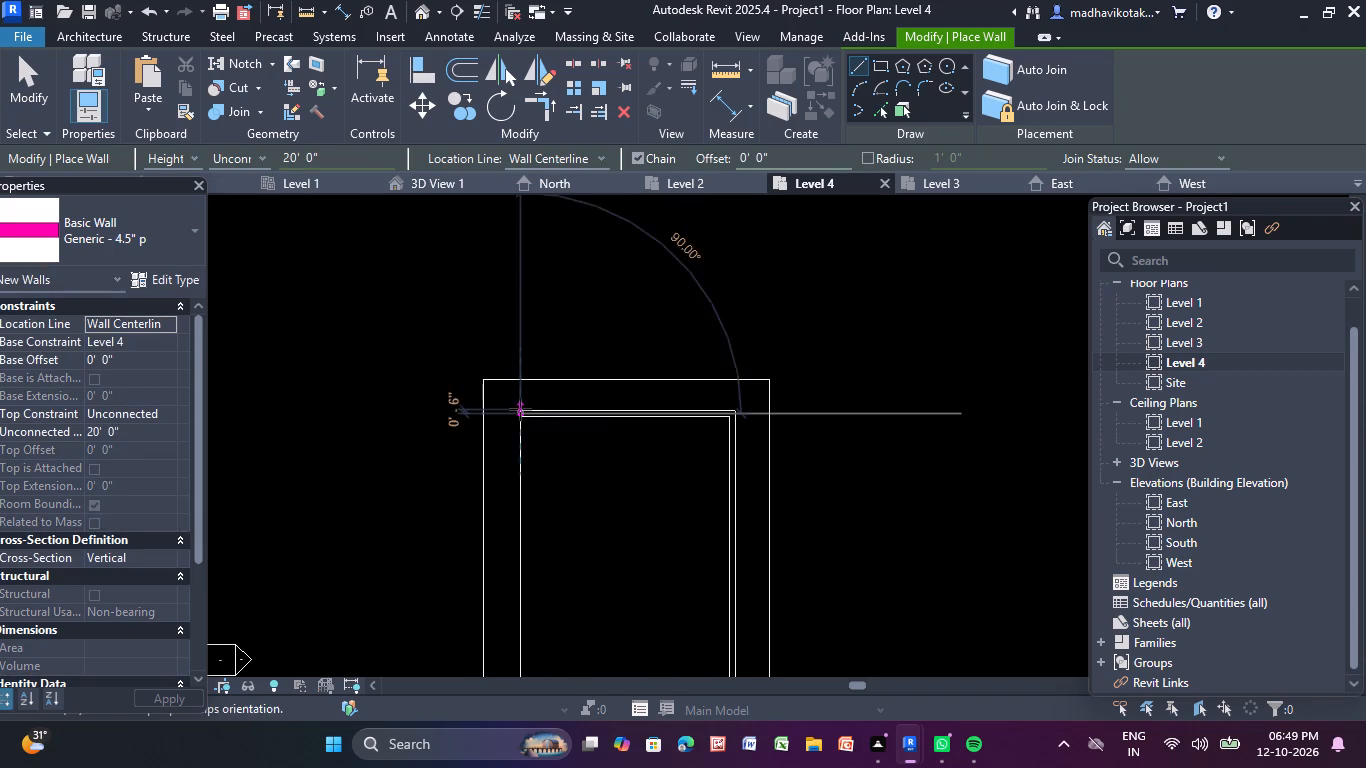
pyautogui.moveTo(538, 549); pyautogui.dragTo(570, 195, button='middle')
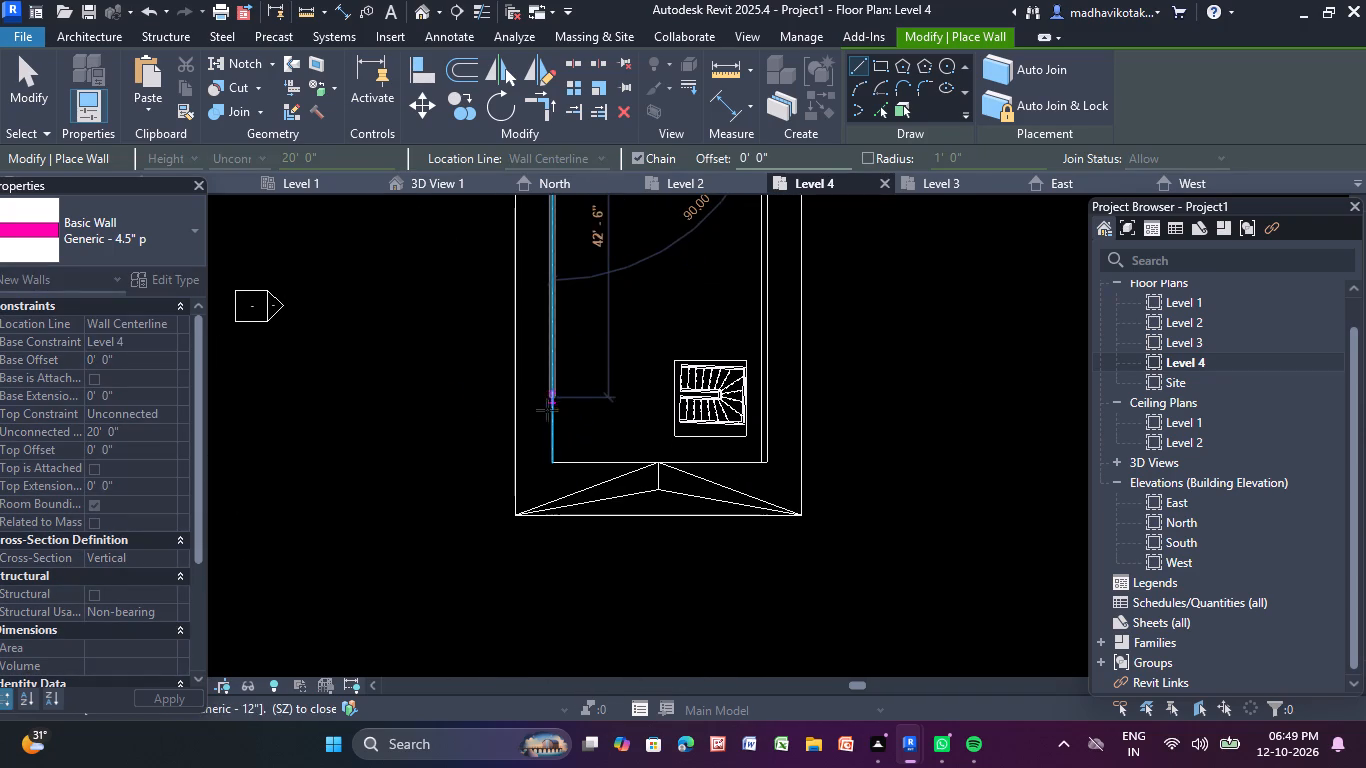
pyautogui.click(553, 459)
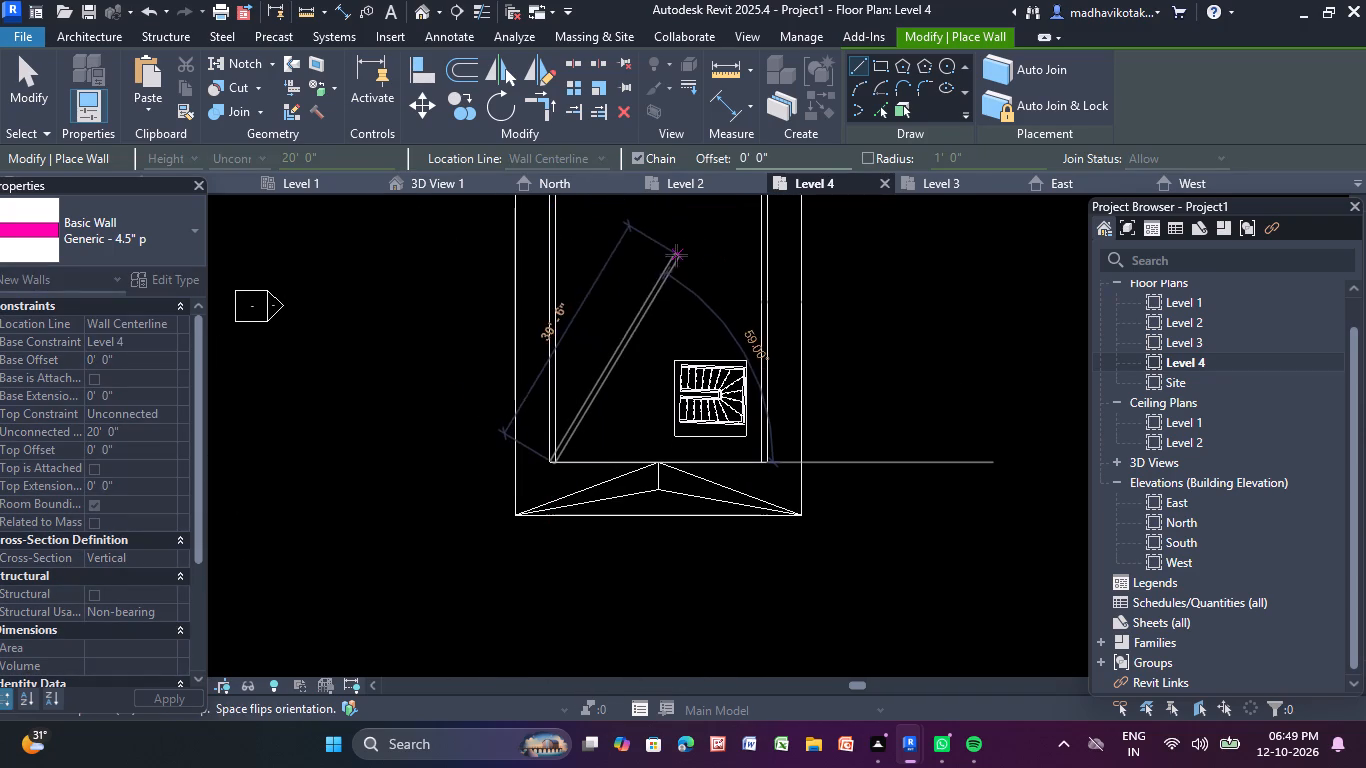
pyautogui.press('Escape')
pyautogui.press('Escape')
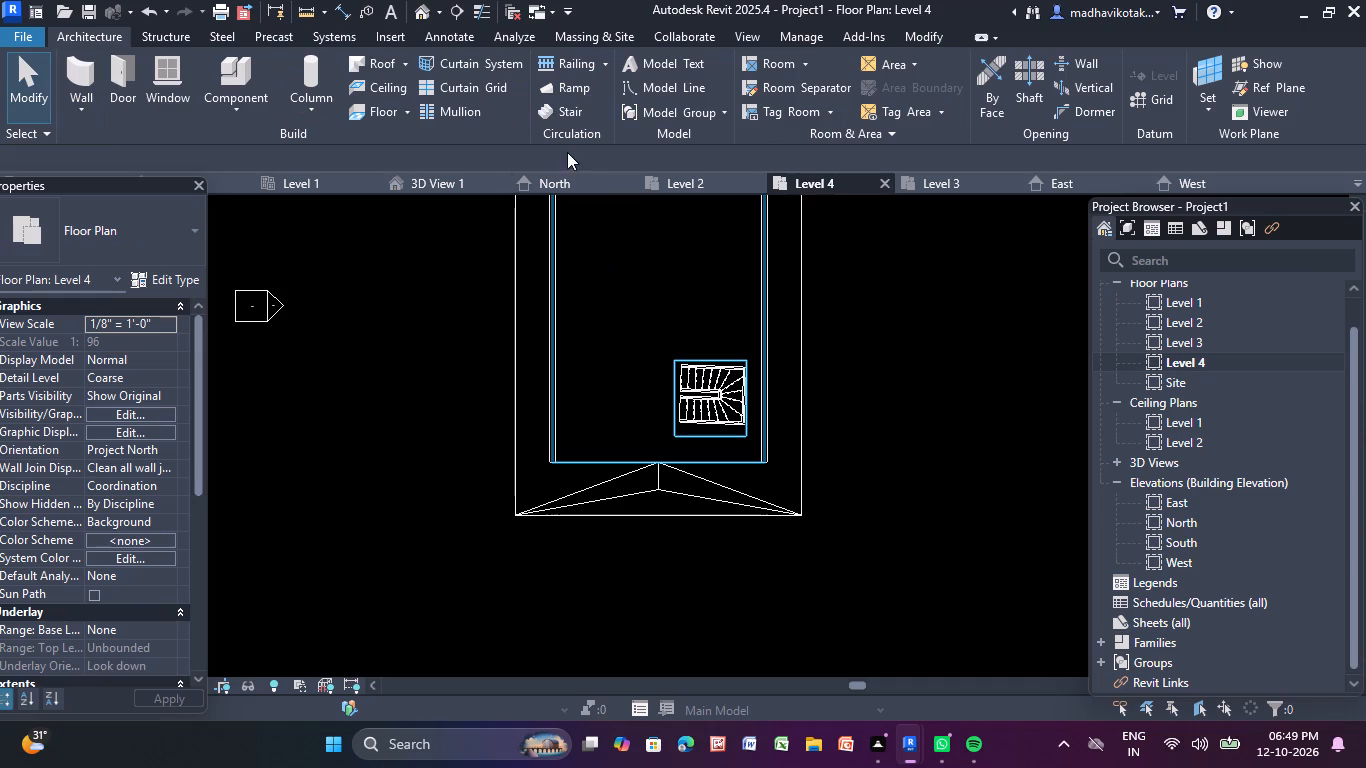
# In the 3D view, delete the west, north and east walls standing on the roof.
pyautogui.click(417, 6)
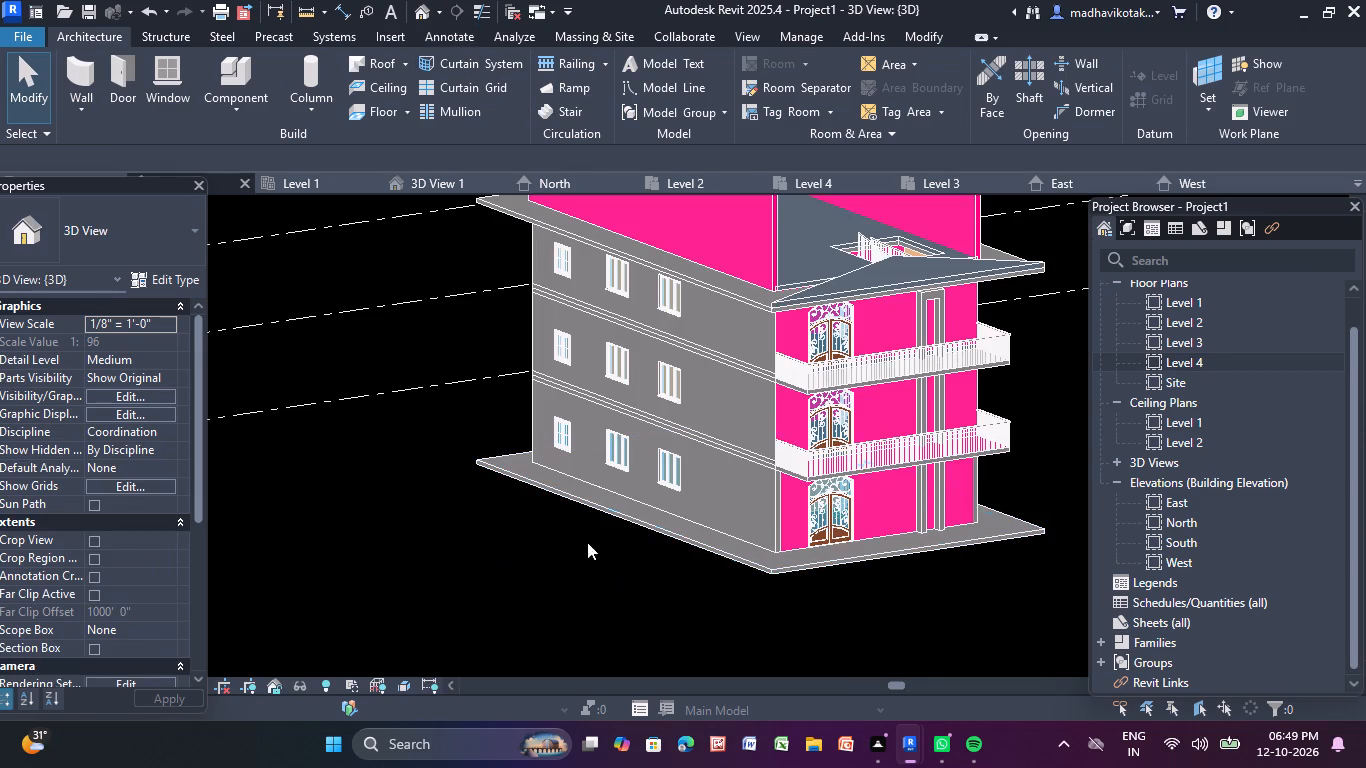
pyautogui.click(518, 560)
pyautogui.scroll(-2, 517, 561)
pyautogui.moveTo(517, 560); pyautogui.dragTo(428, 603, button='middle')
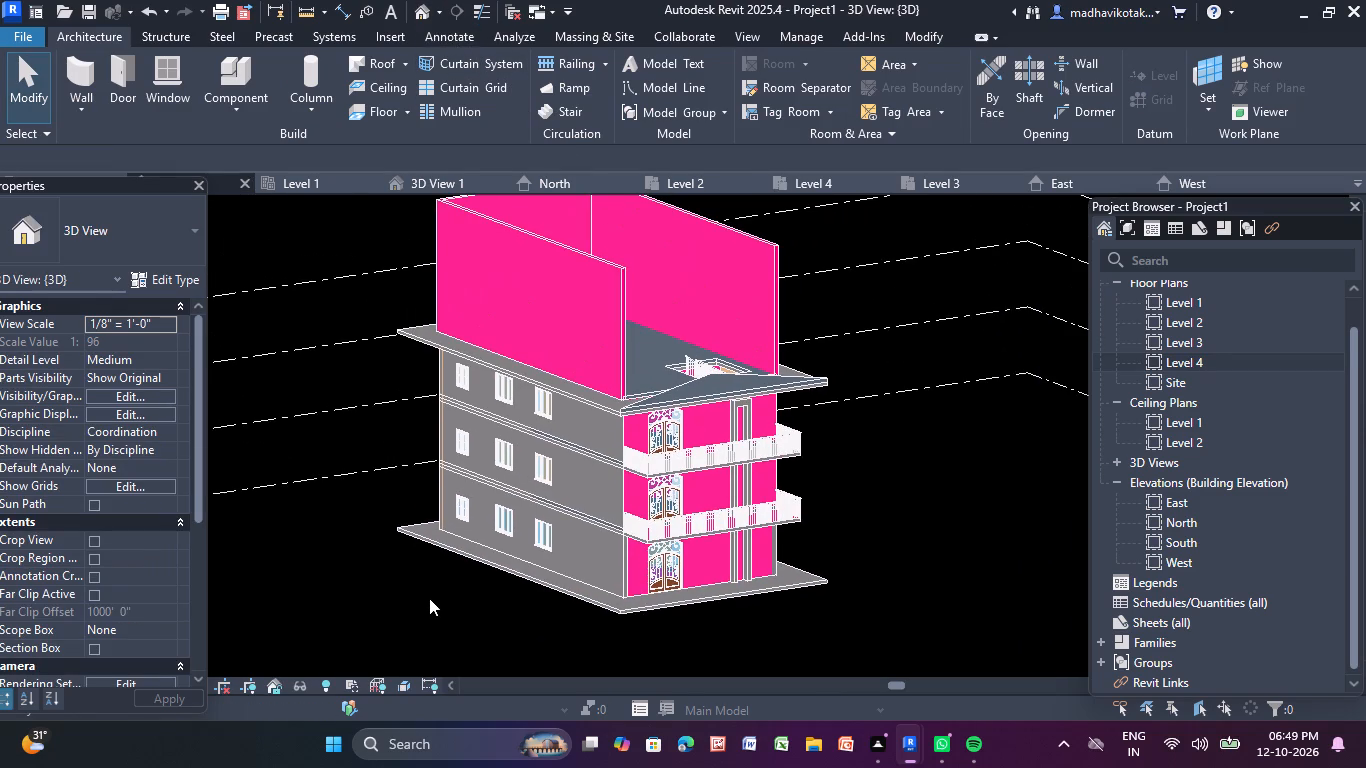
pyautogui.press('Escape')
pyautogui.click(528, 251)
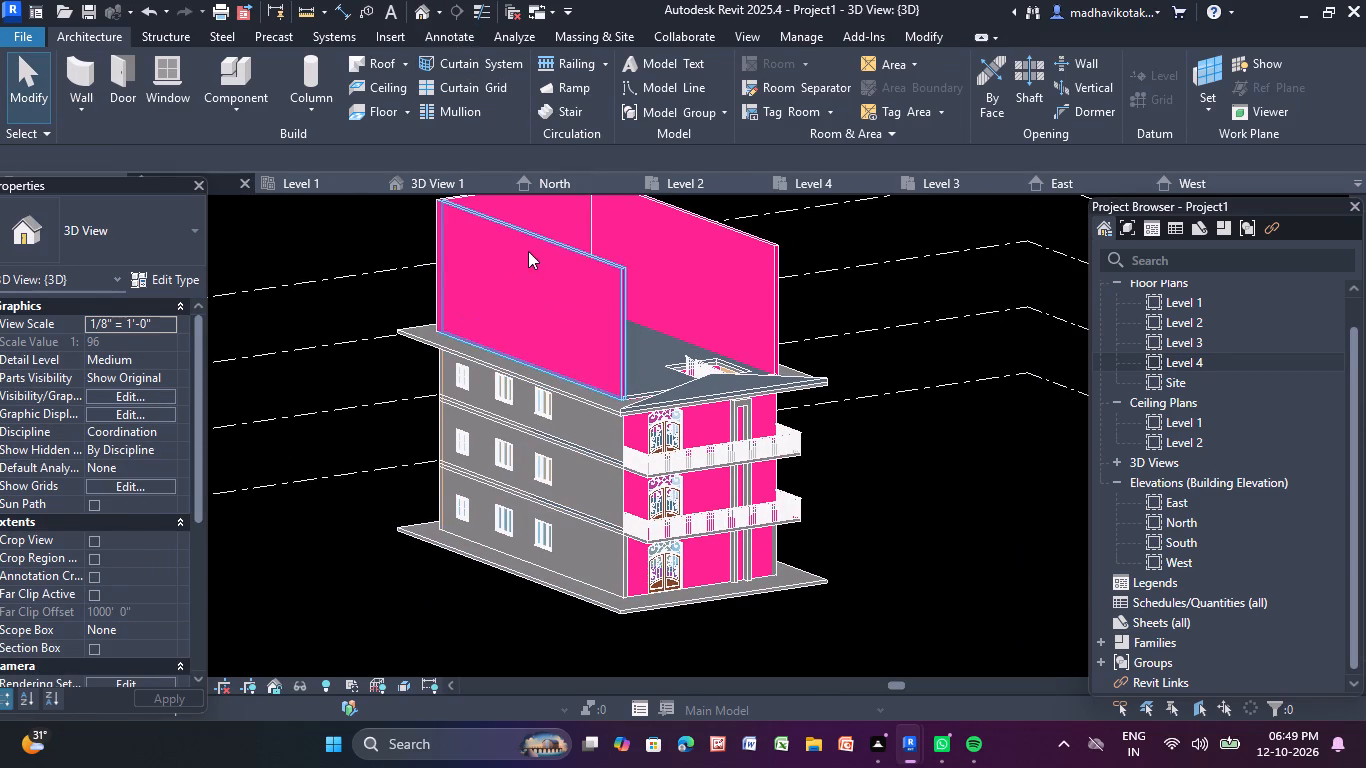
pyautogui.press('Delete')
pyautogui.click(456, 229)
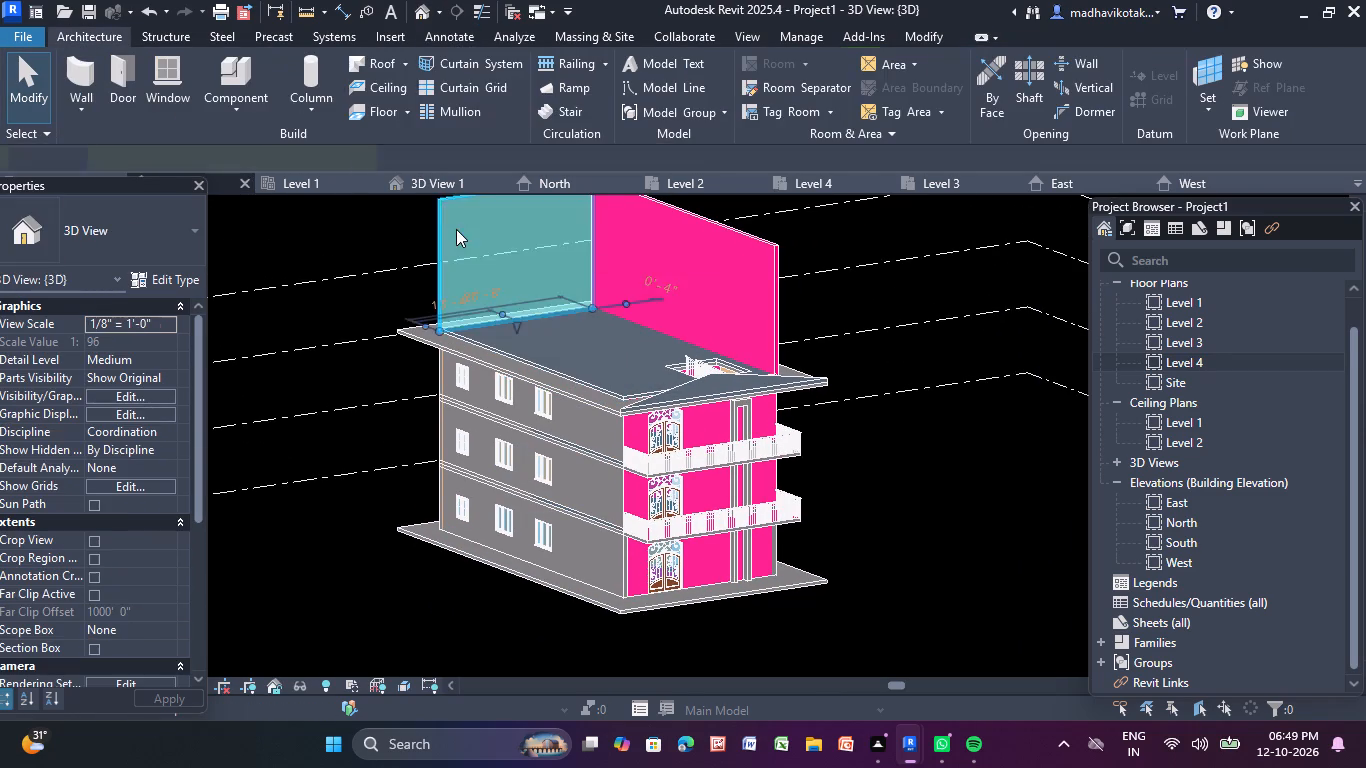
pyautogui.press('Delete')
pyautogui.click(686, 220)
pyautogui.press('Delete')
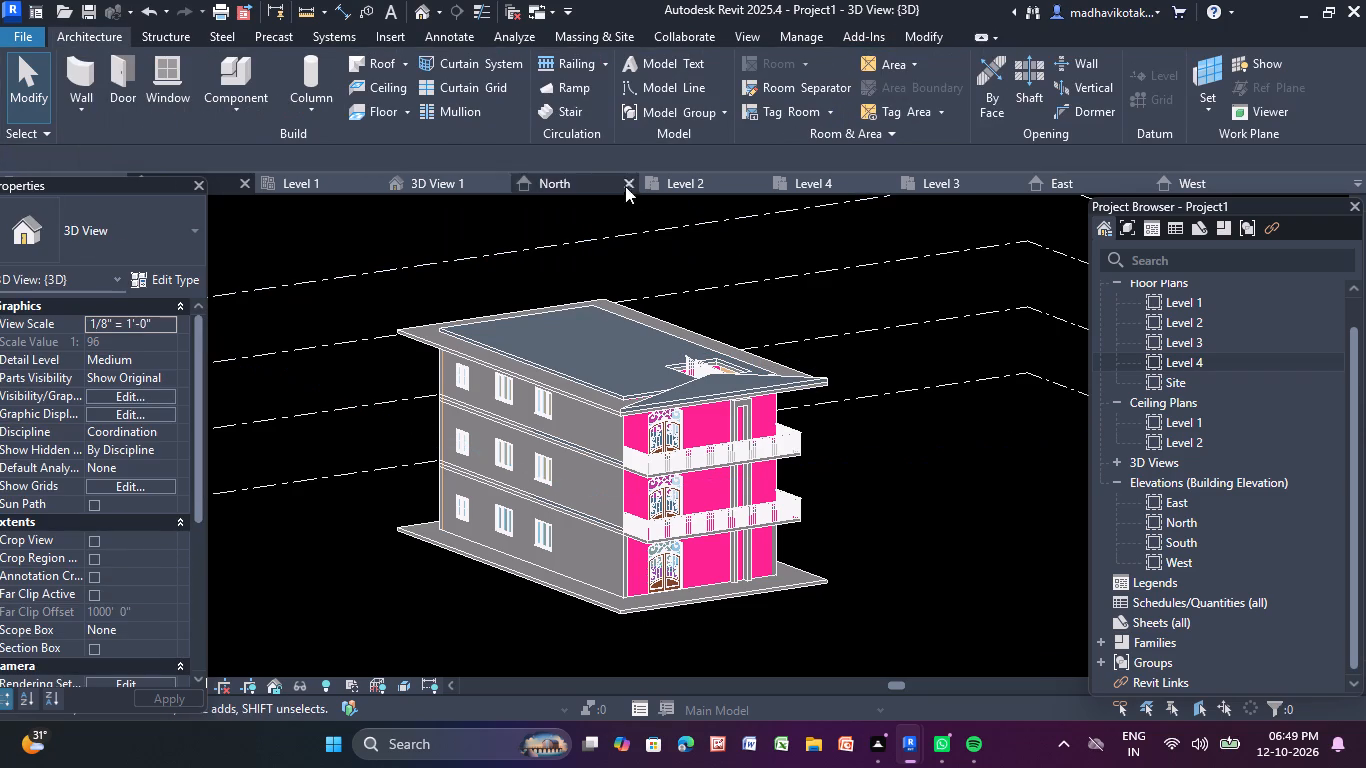
# On the Level 4 plan, set the Brick, Common shading colour to RGB 128-0-128 in the Generic - 4.5" p wall structure.
pyautogui.click(844, 168)
pyautogui.click(833, 178)
pyautogui.moveTo(863, 248); pyautogui.dragTo(802, 496, button='middle')
pyautogui.scroll(-1, 800, 495)
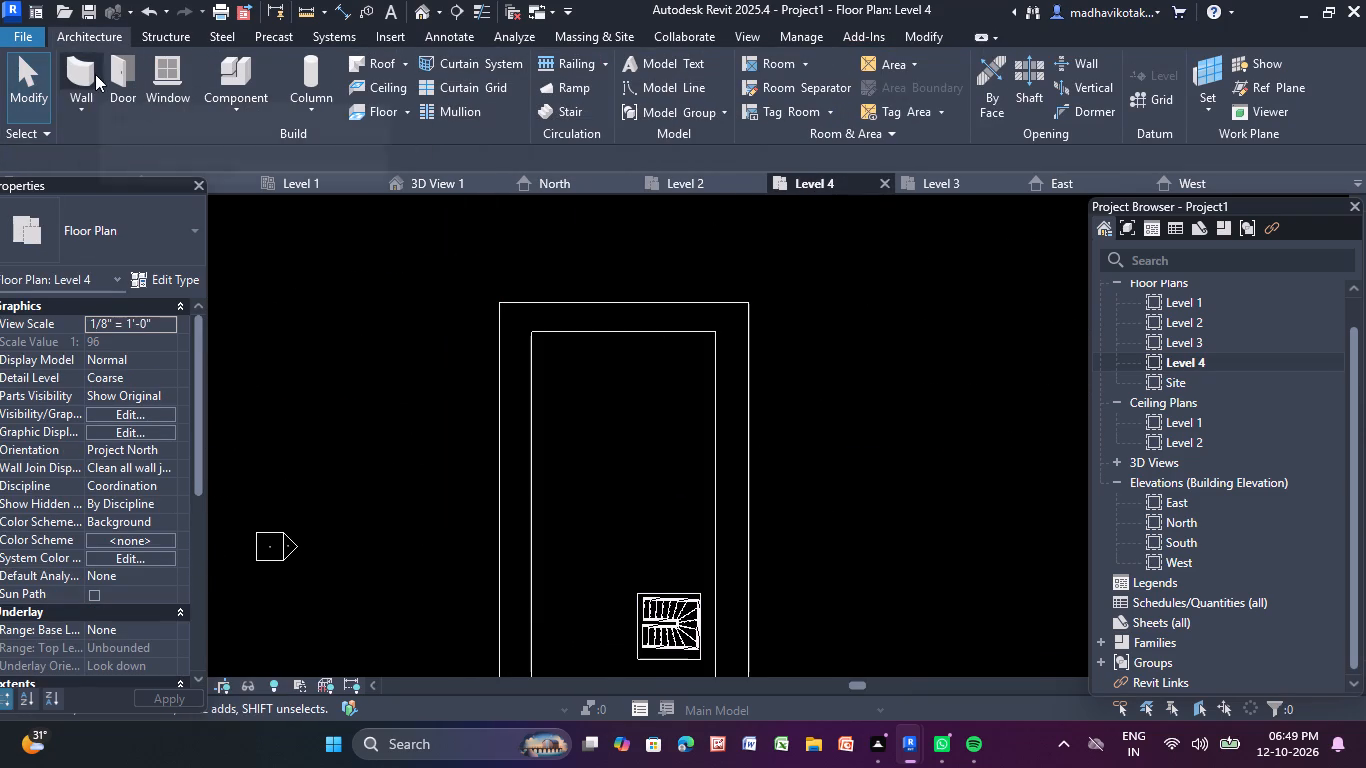
pyautogui.click(95, 74)
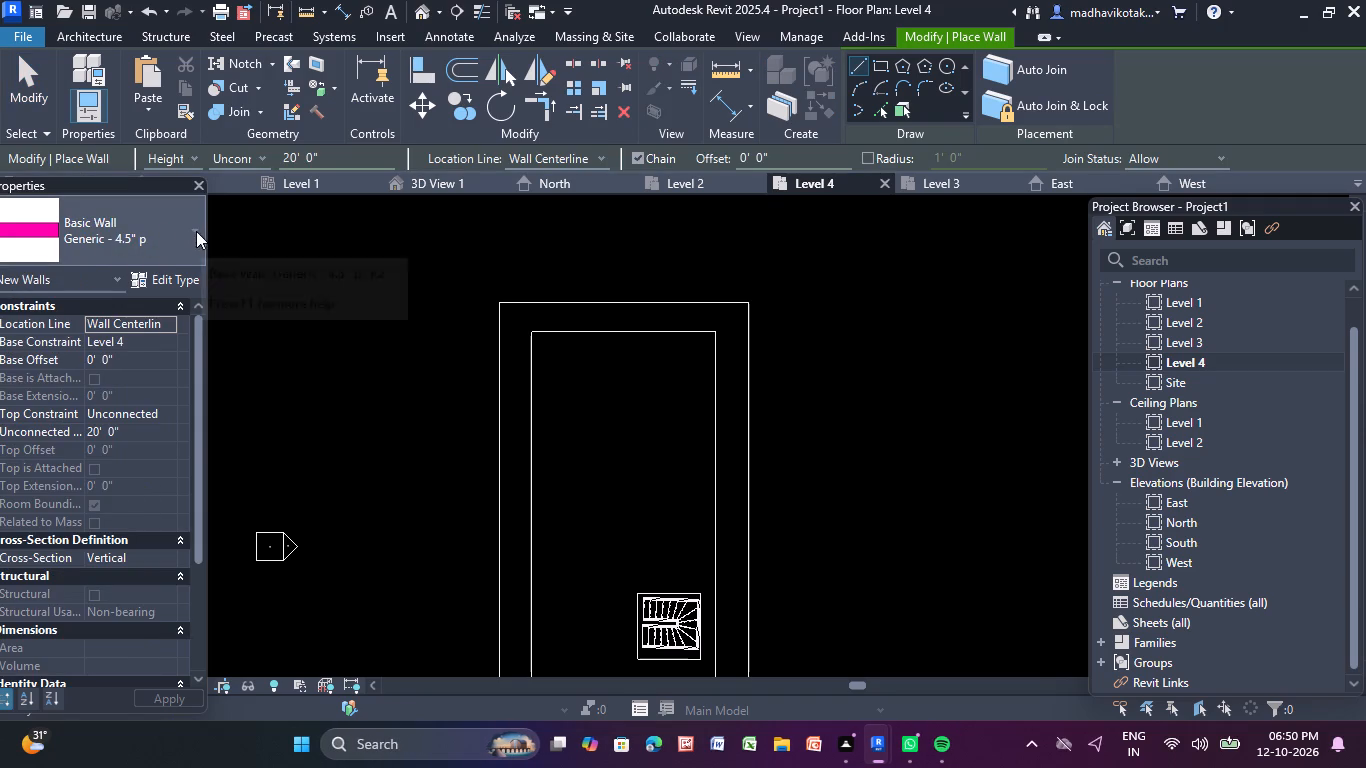
pyautogui.click(168, 278)
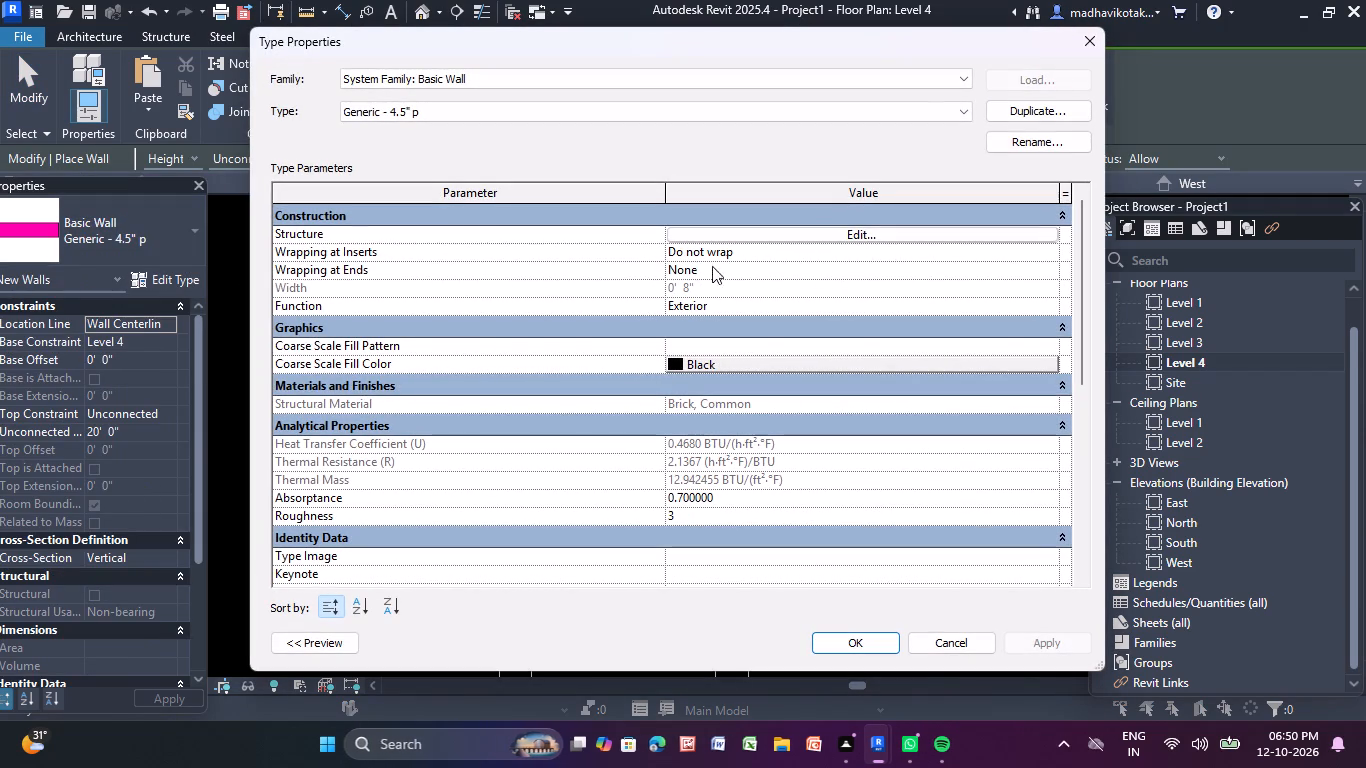
pyautogui.click(756, 231)
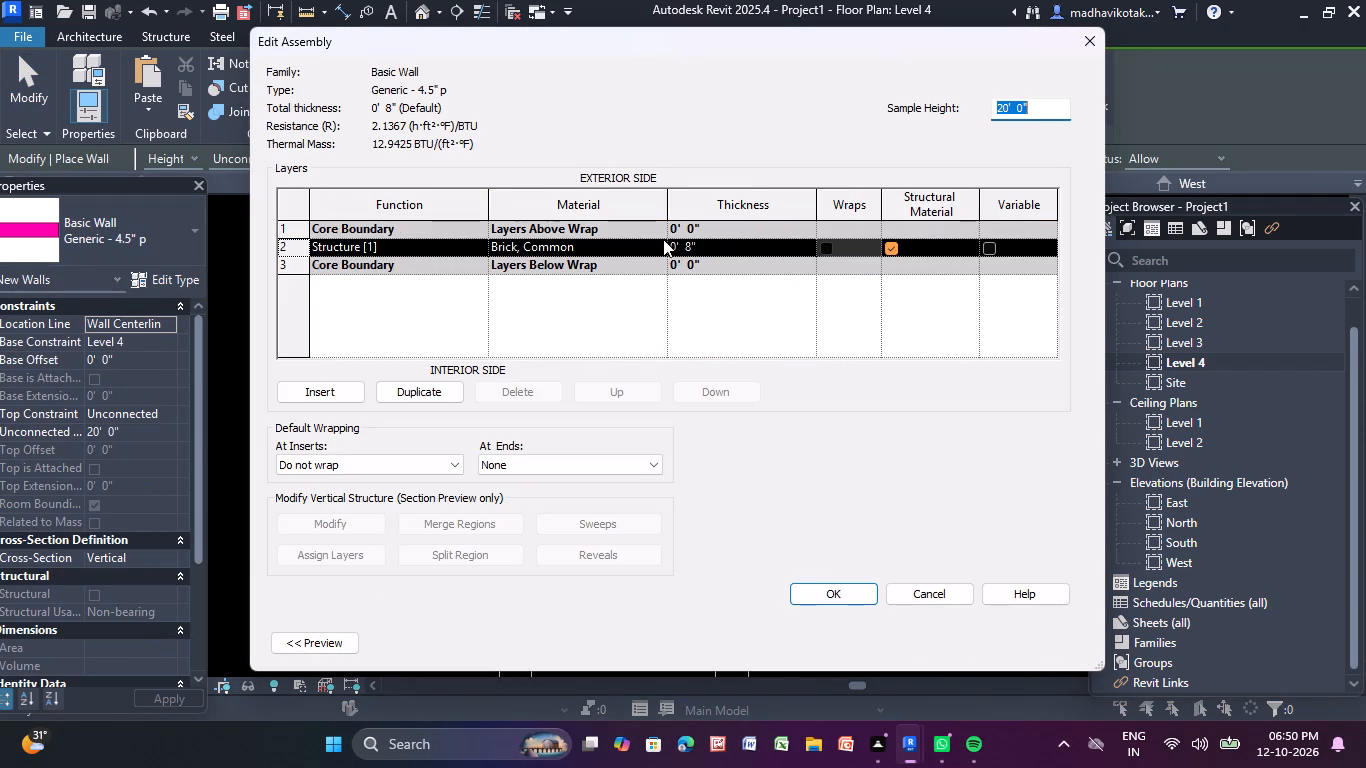
pyautogui.click(663, 240)
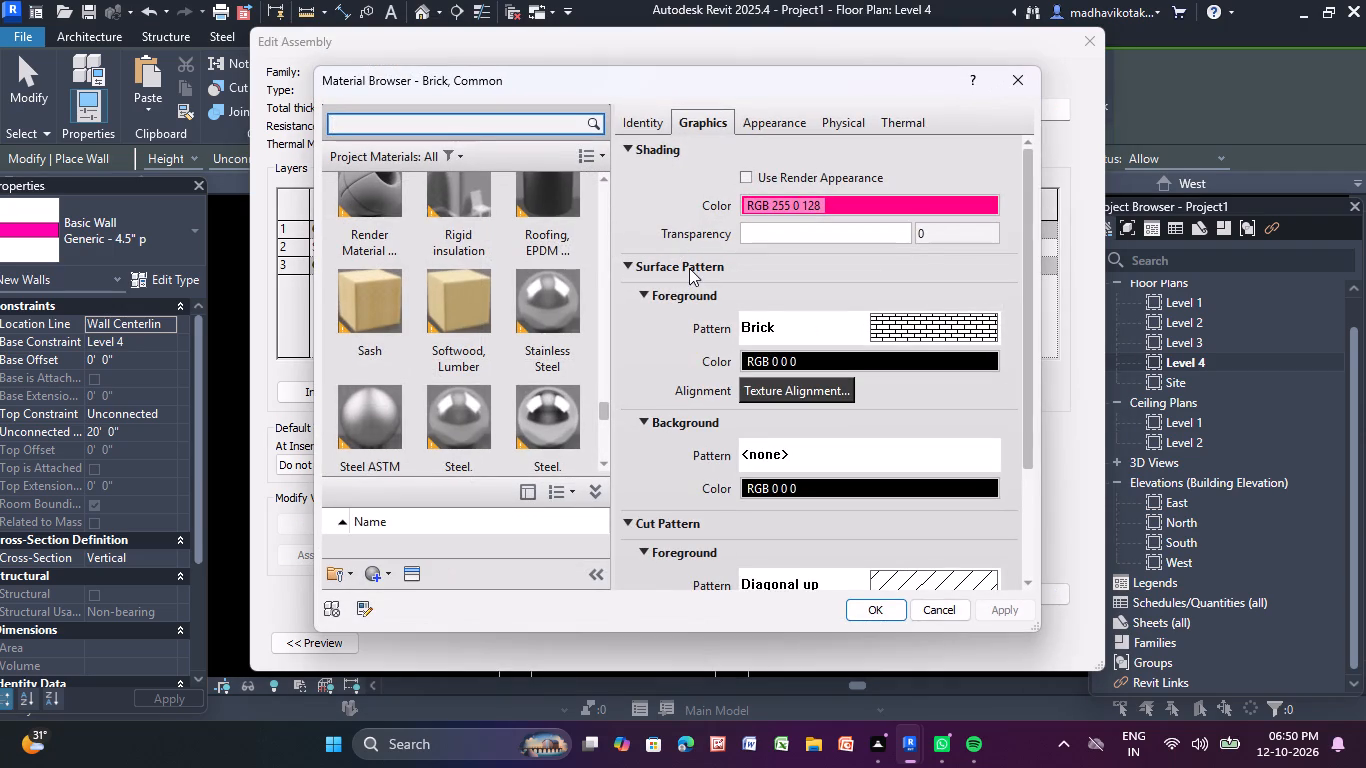
pyautogui.click(914, 208)
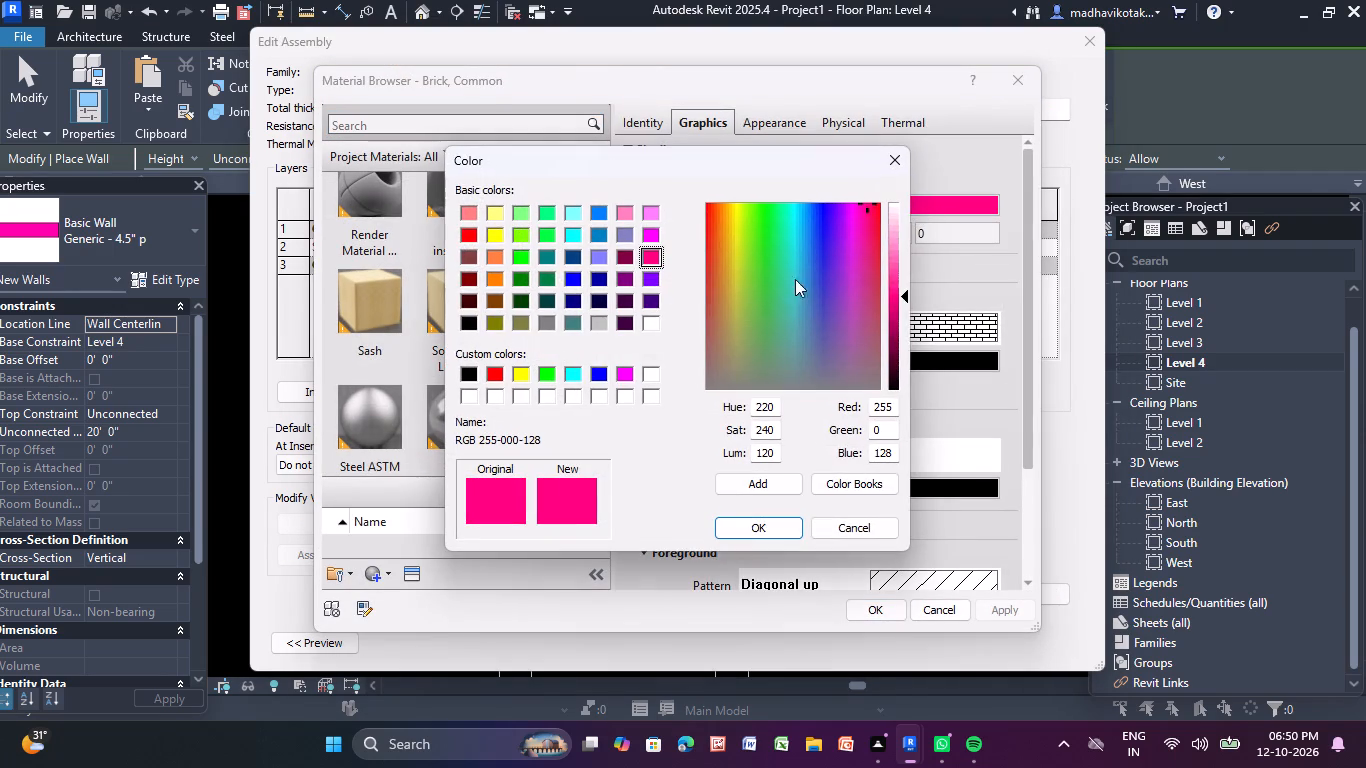
pyautogui.click(629, 281)
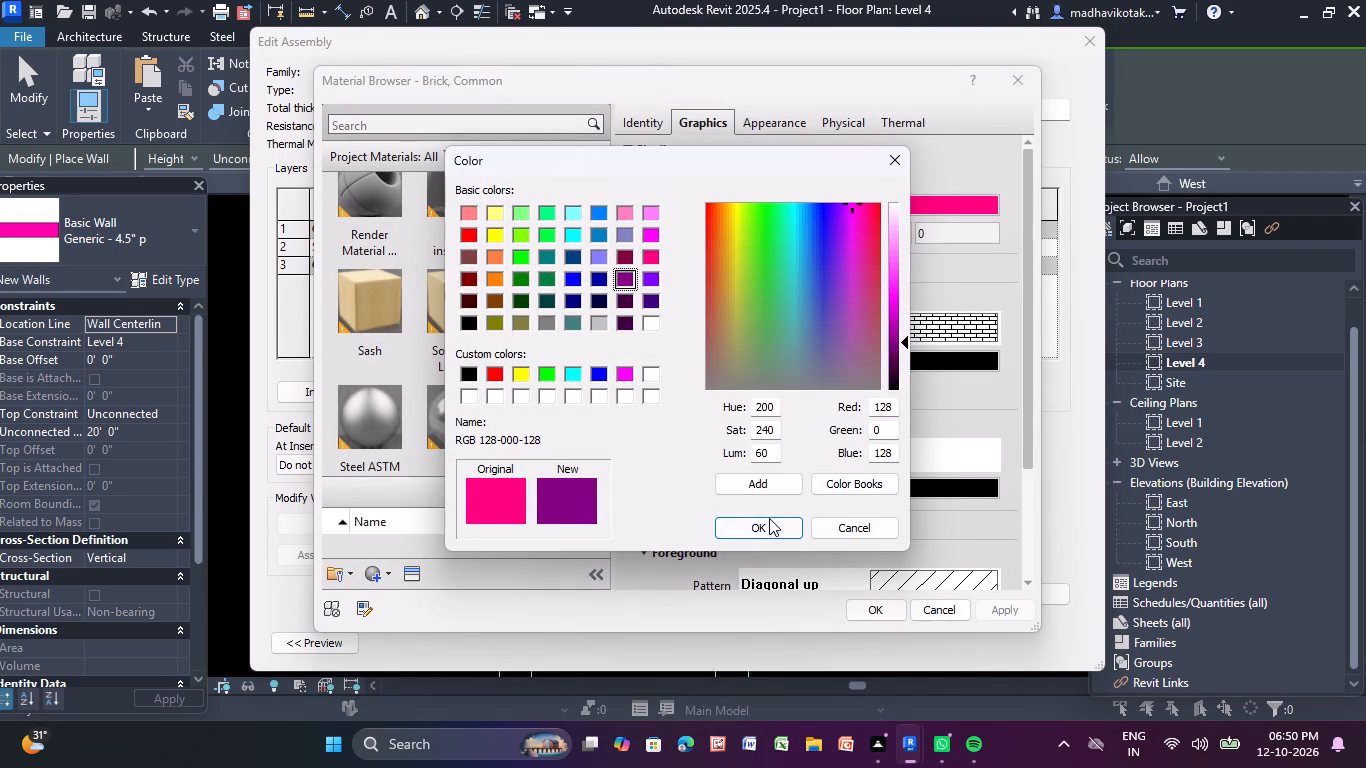
pyautogui.click(769, 518)
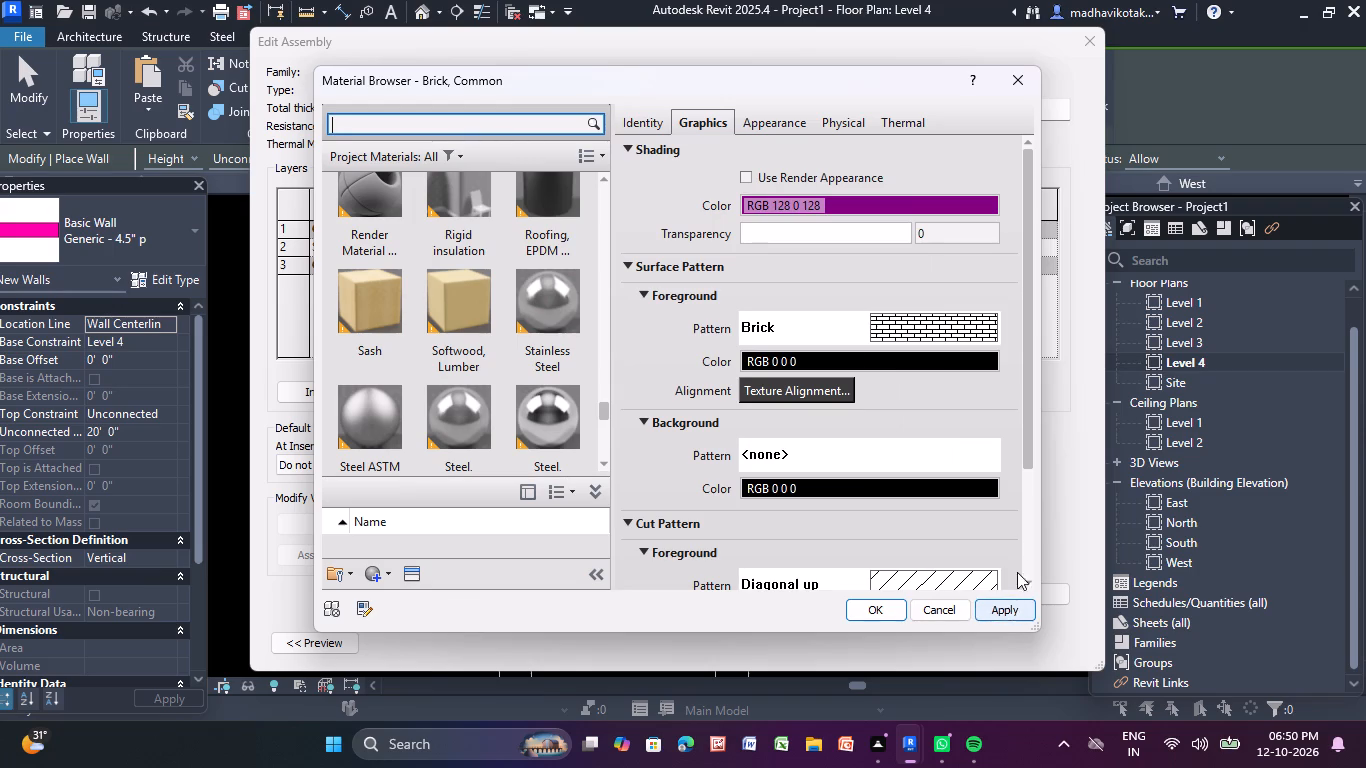
# Set the Brick, Common foreground surface pattern to none and accept the wall type changes.
pyautogui.click(965, 327)
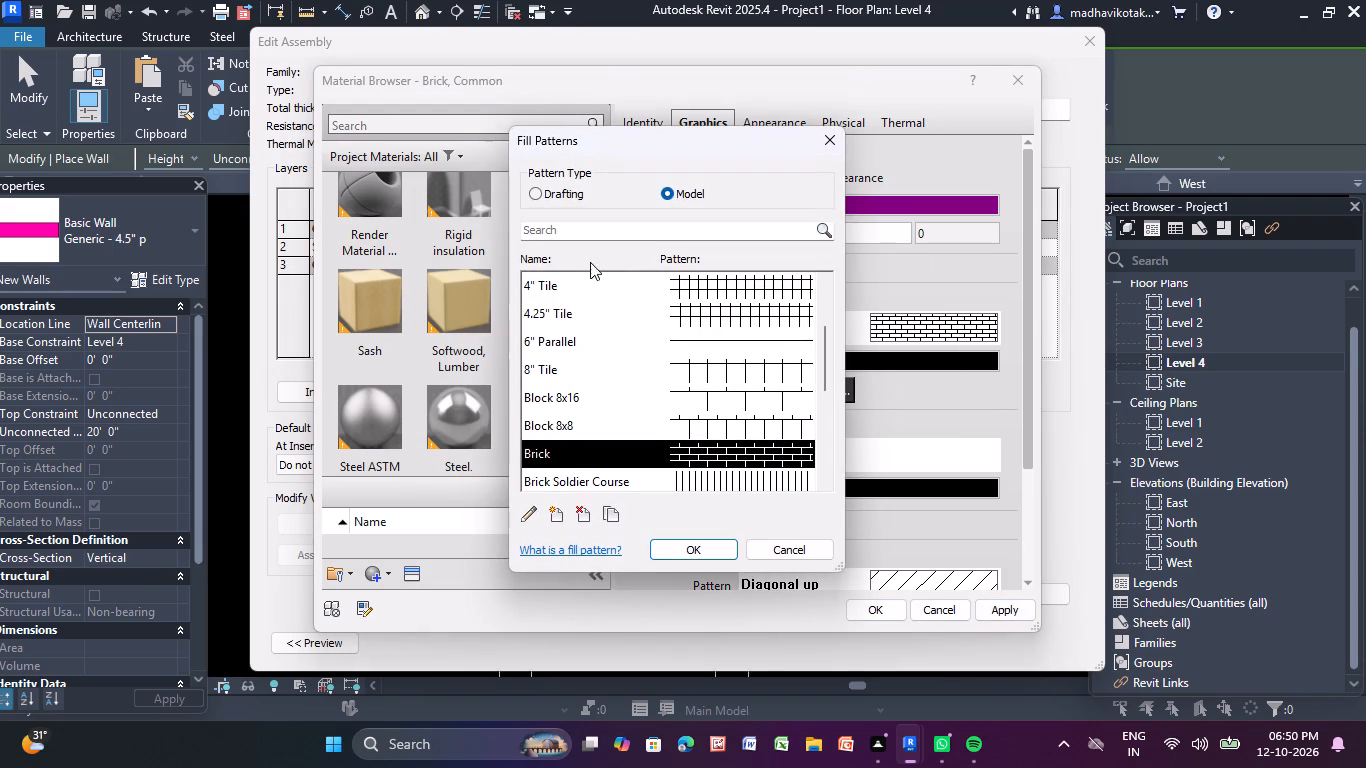
pyautogui.scroll(-3, 721, 351)
pyautogui.scroll(3, 718, 366)
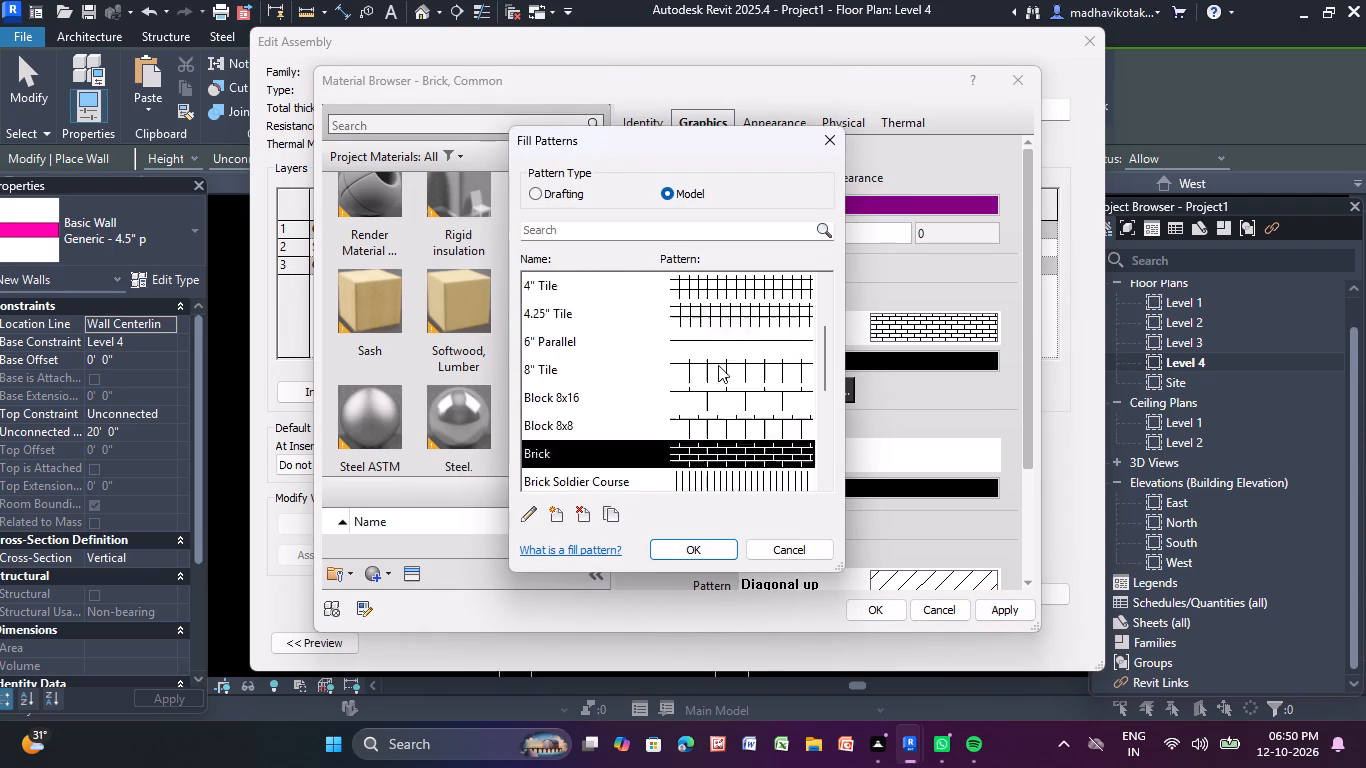
pyautogui.scroll(7, 718, 365)
pyautogui.click(689, 287)
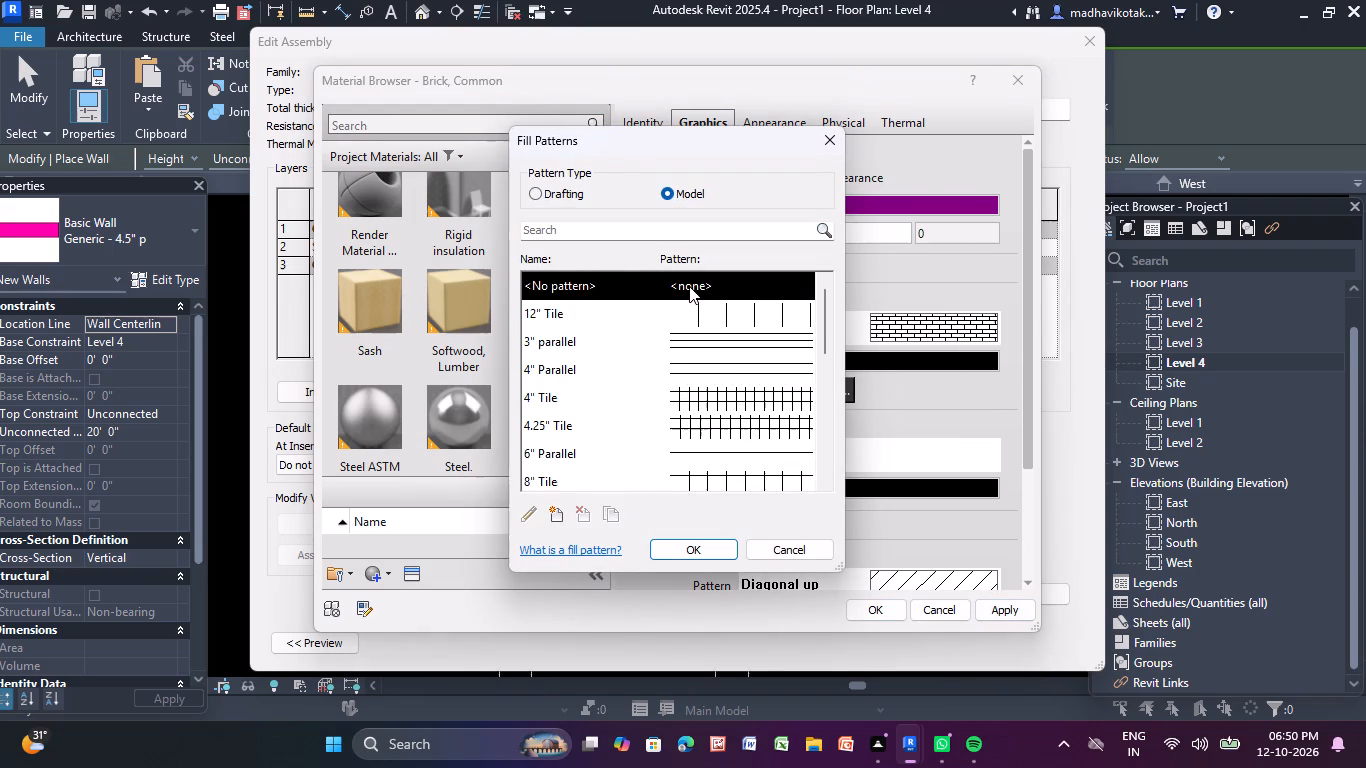
pyautogui.click(696, 546)
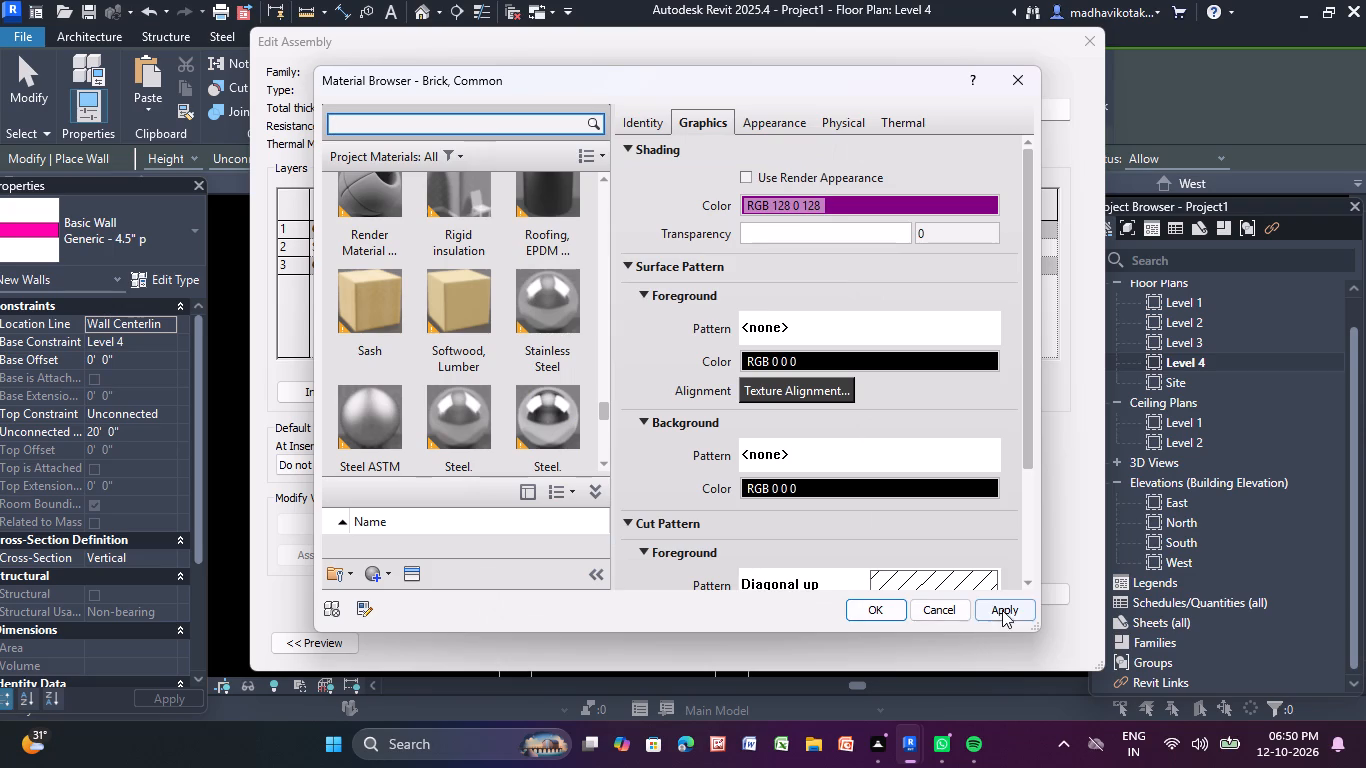
pyautogui.click(1005, 609)
pyautogui.click(864, 616)
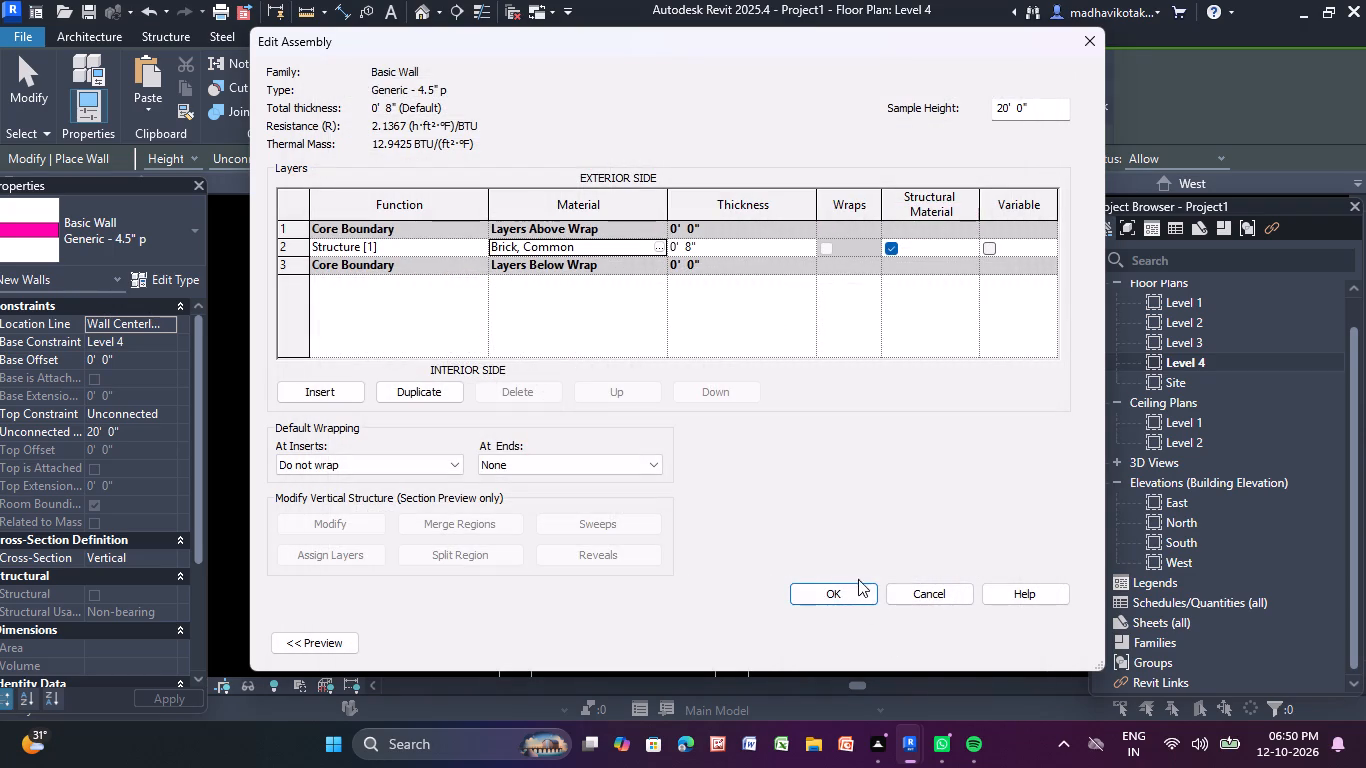
pyautogui.click(836, 597)
pyautogui.click(1029, 640)
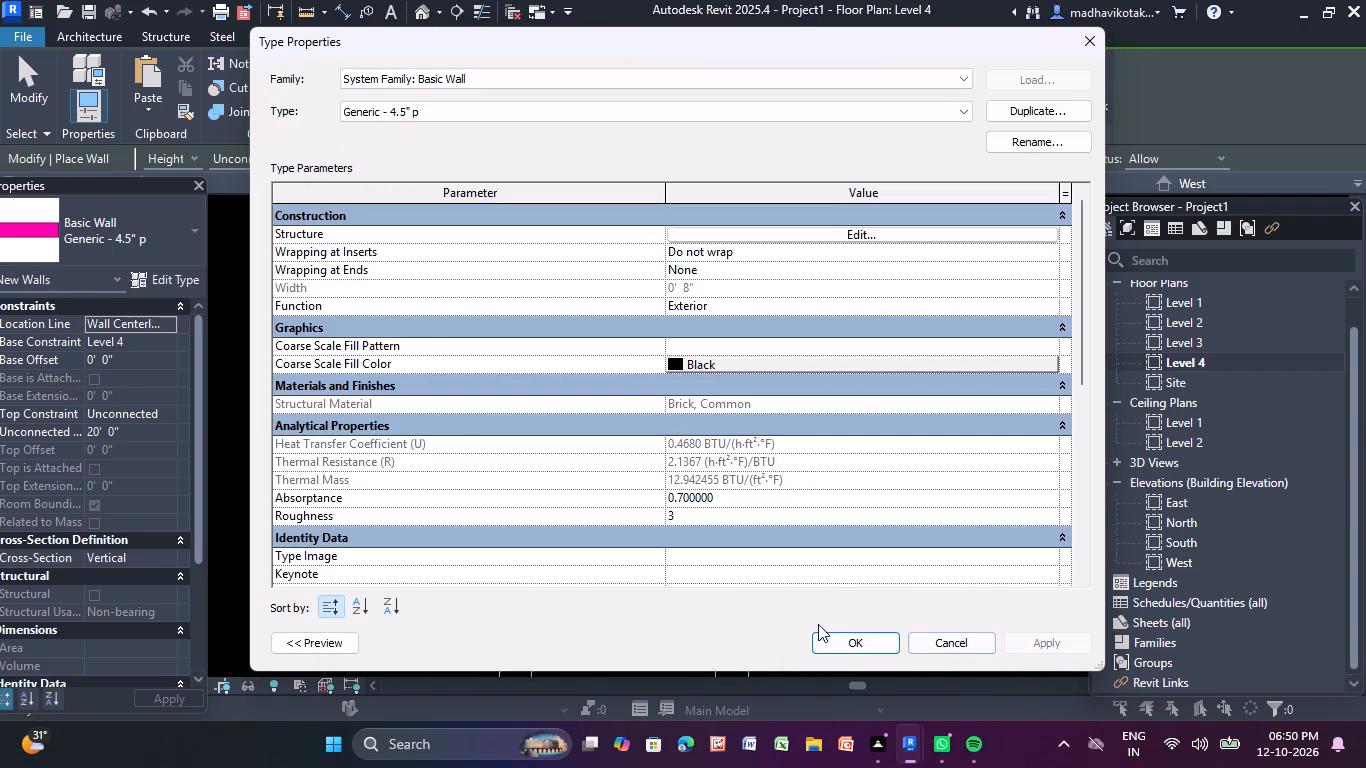
pyautogui.click(818, 624)
pyautogui.click(852, 631)
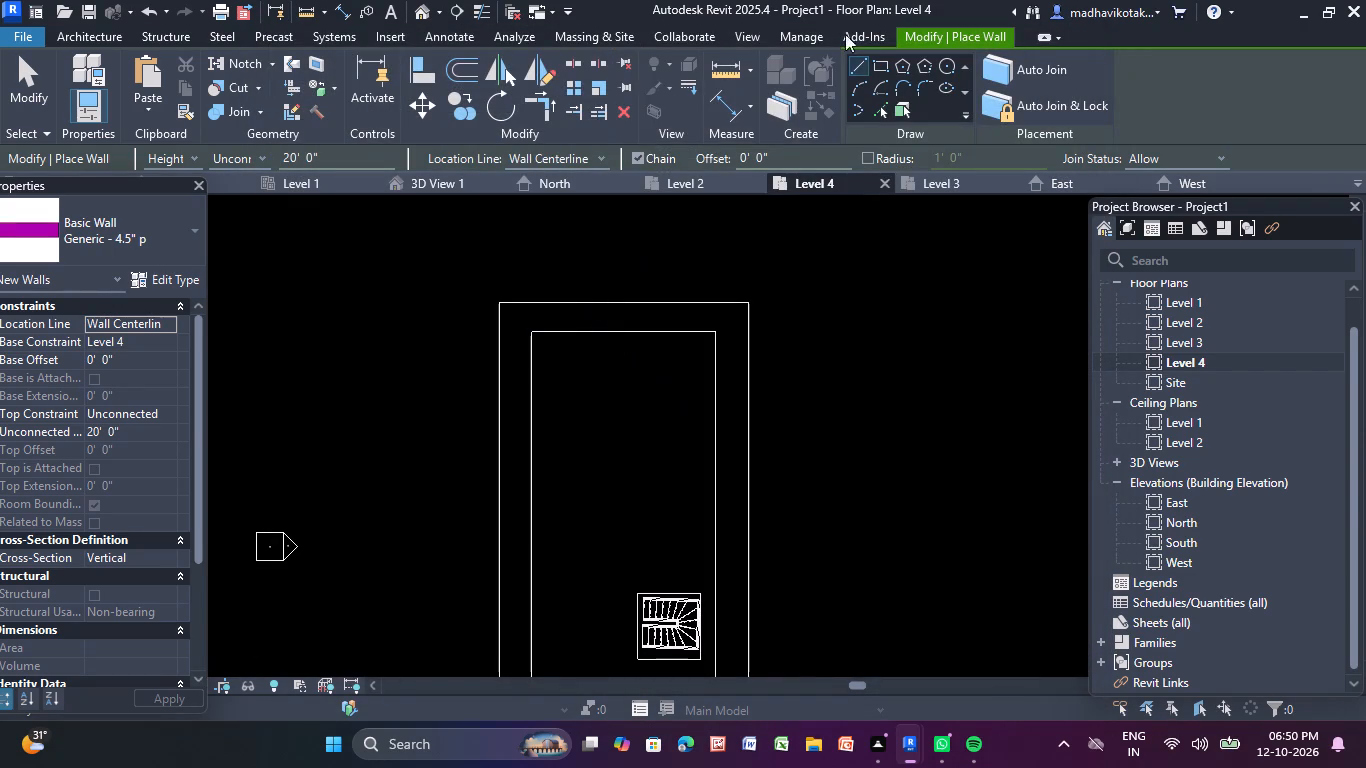
# Draw 20'-high Generic - 4.5" p walls along the outer roof outline's north and east edges.
pyautogui.click(869, 65)
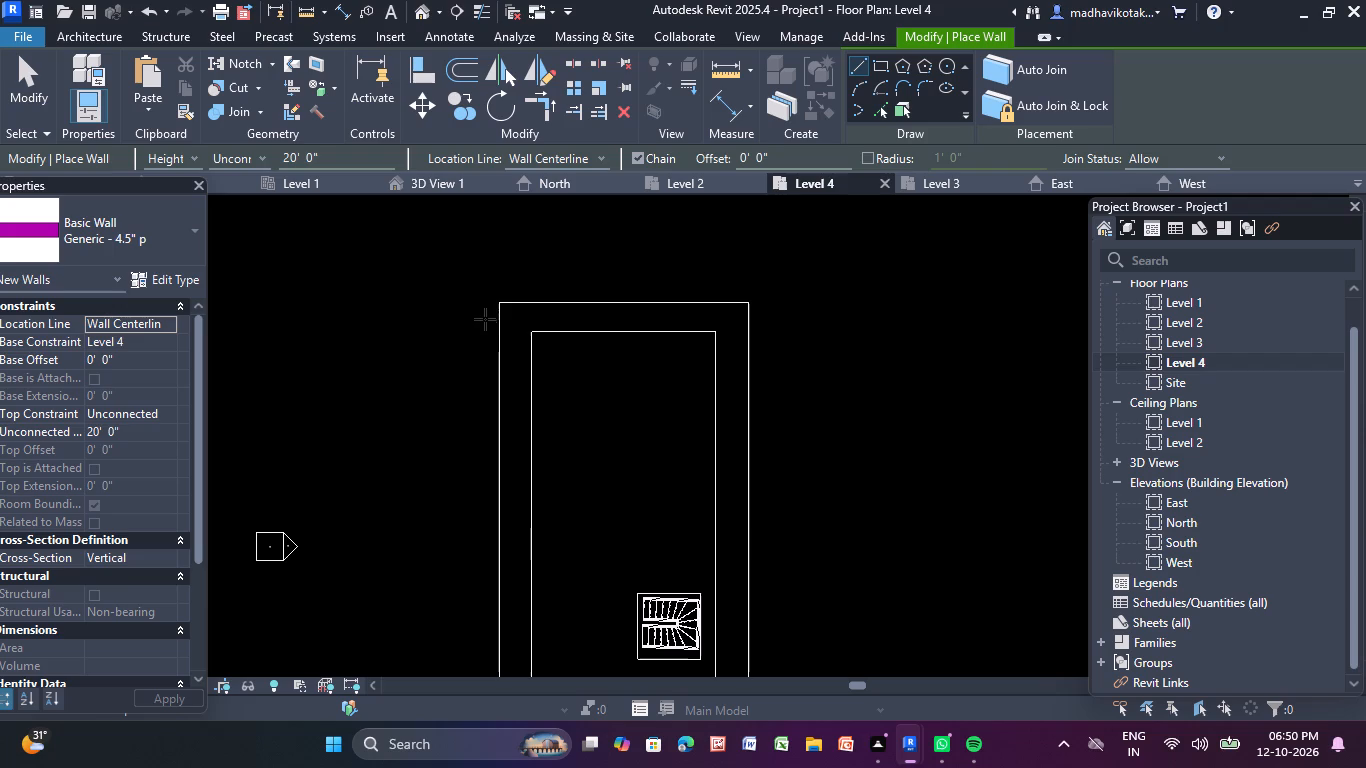
pyautogui.click(505, 305)
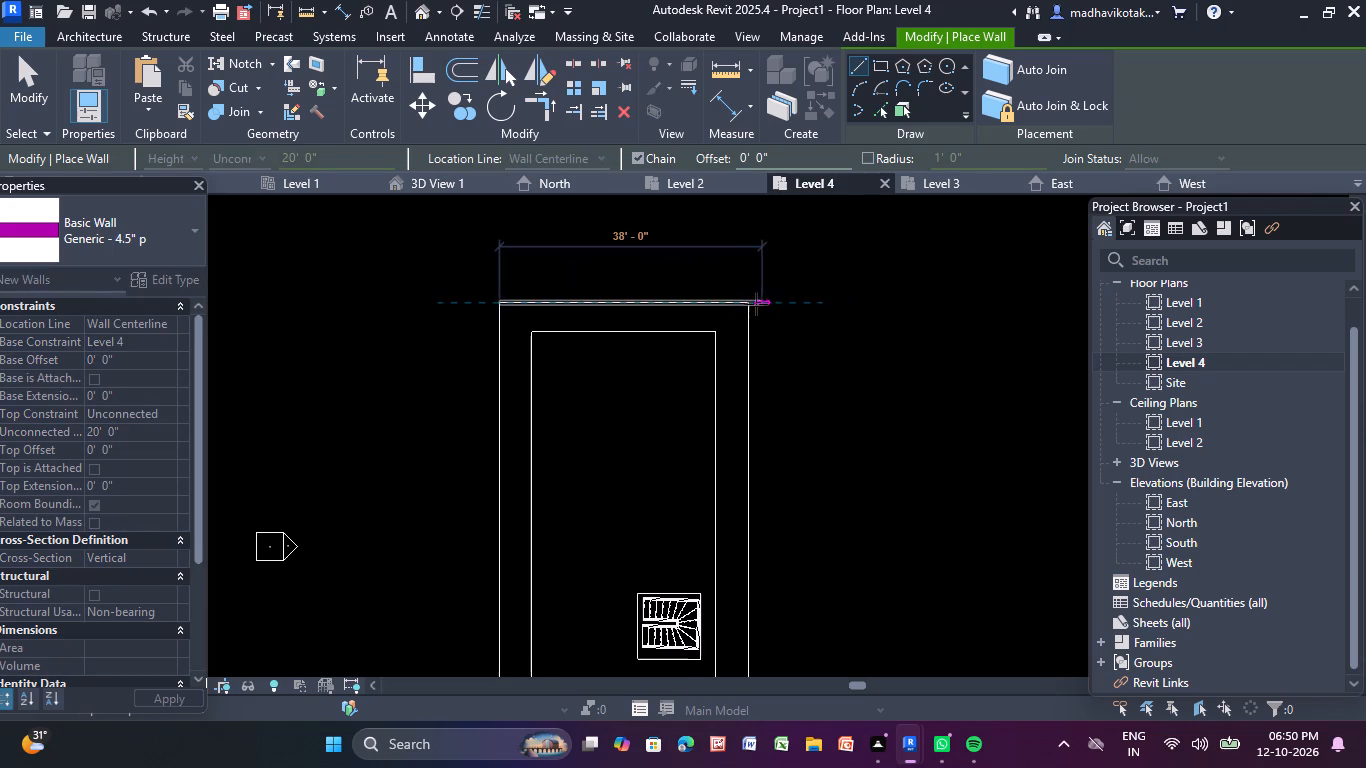
pyautogui.click(751, 303)
pyautogui.moveTo(768, 519); pyautogui.dragTo(768, 508, button='middle')
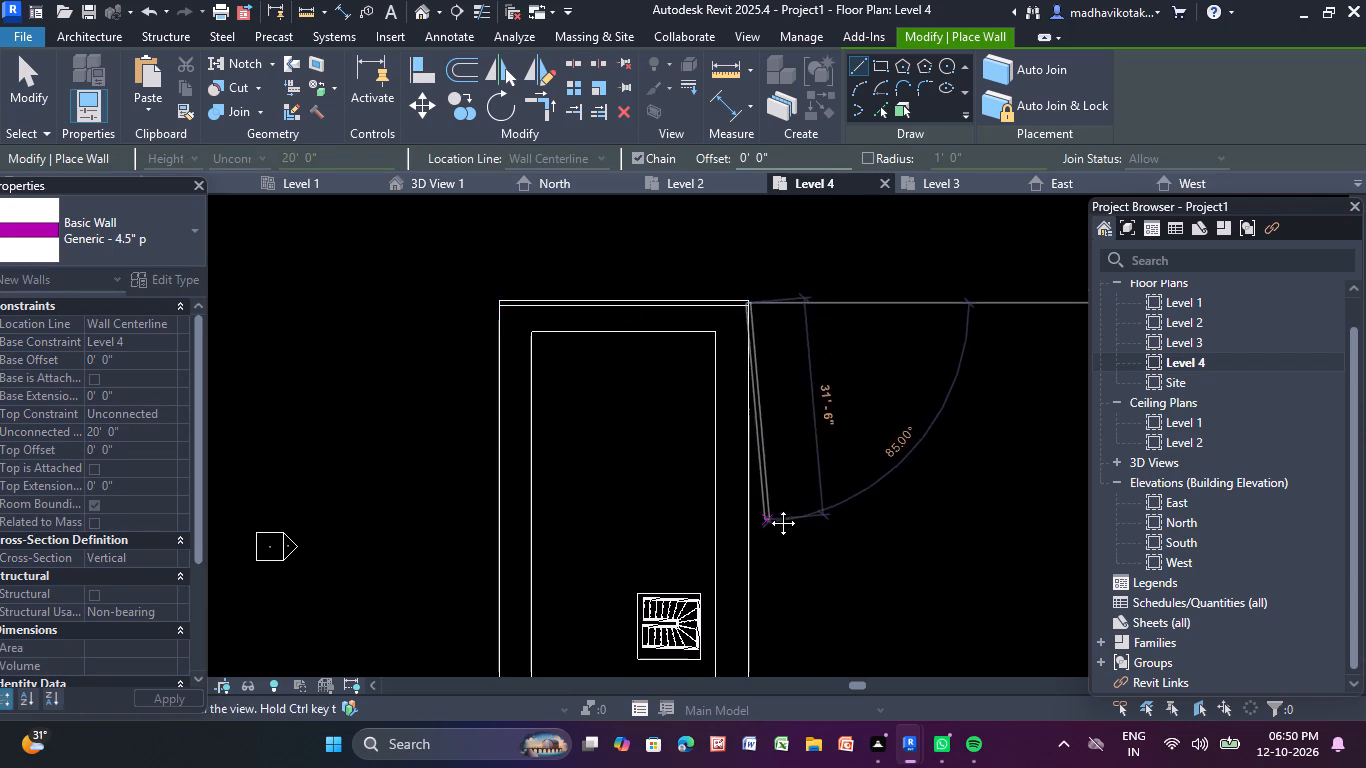
pyautogui.moveTo(768, 508); pyautogui.dragTo(795, 233, button='middle')
pyautogui.scroll(1, 795, 234)
pyautogui.click(781, 473)
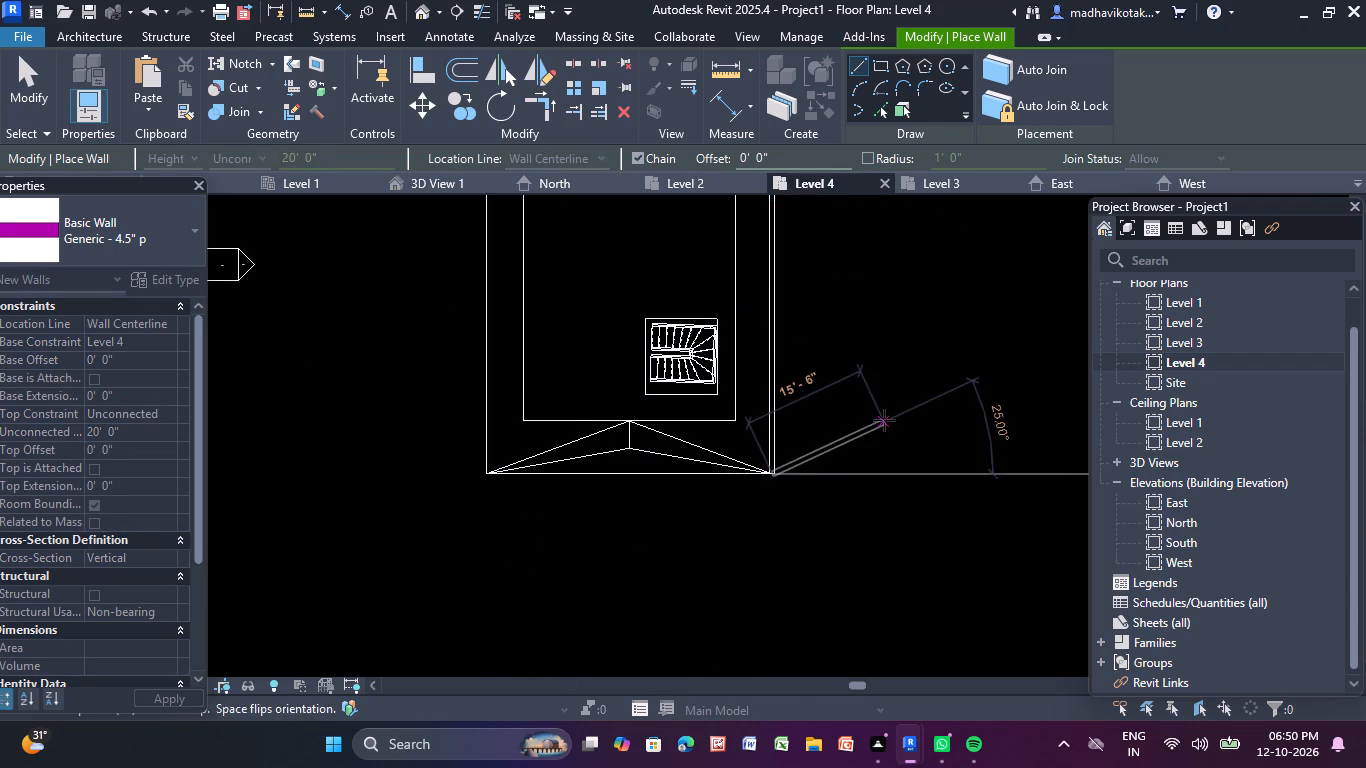
pyautogui.moveTo(884, 426); pyautogui.dragTo(953, 599, button='middle')
pyautogui.moveTo(647, 273); pyautogui.dragTo(670, 383, button='middle')
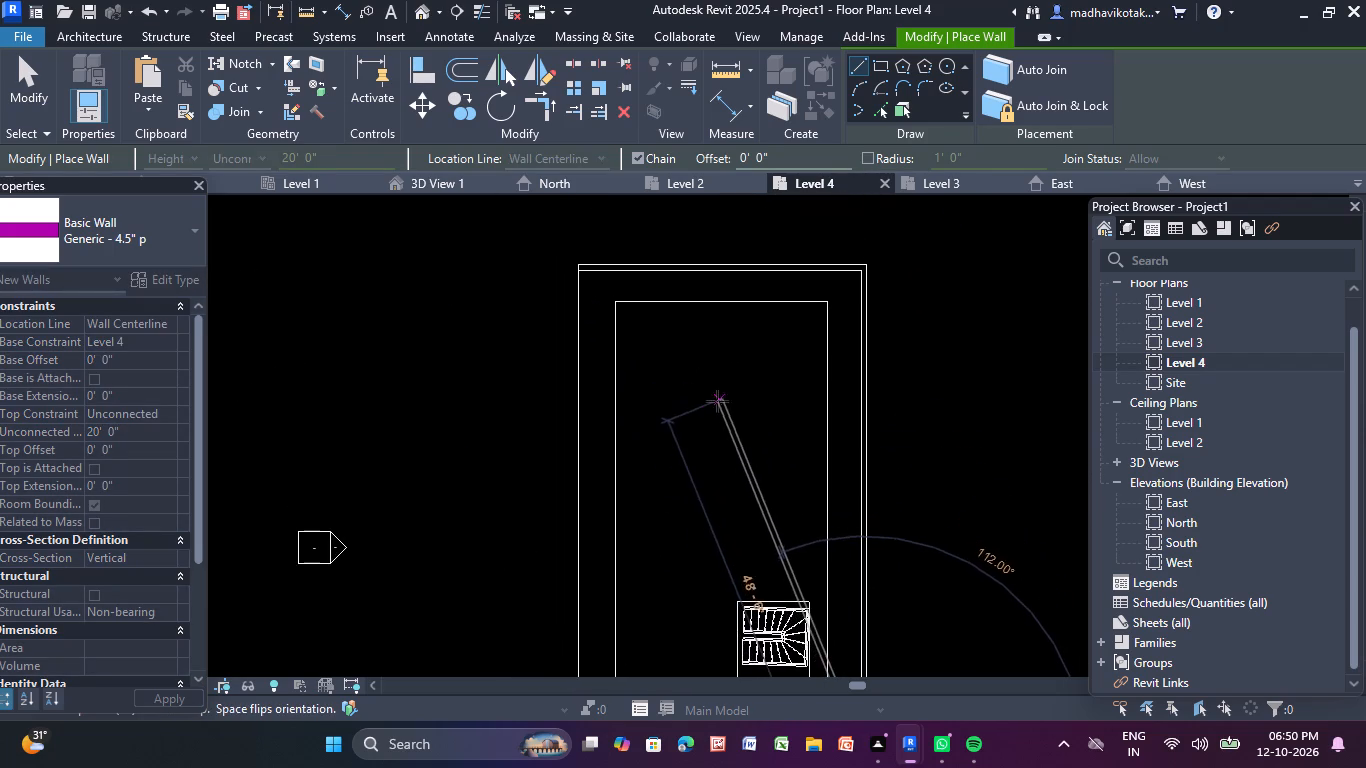
pyautogui.press('Escape')
# Draw another 20'-high Generic - 4.5" p wall along the outer roof outline's west edge down to its southwest corner.
pyautogui.click(575, 265)
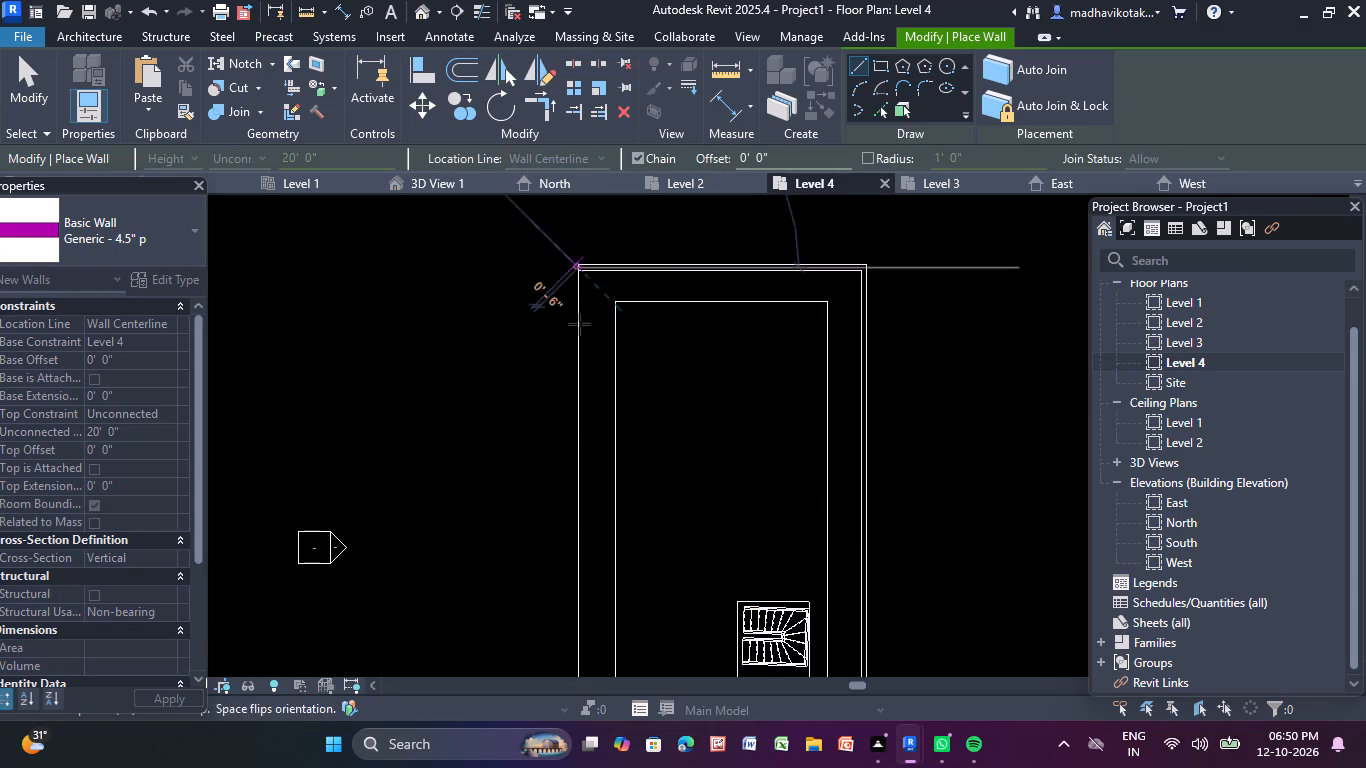
pyautogui.moveTo(577, 554); pyautogui.dragTo(649, 208, button='middle')
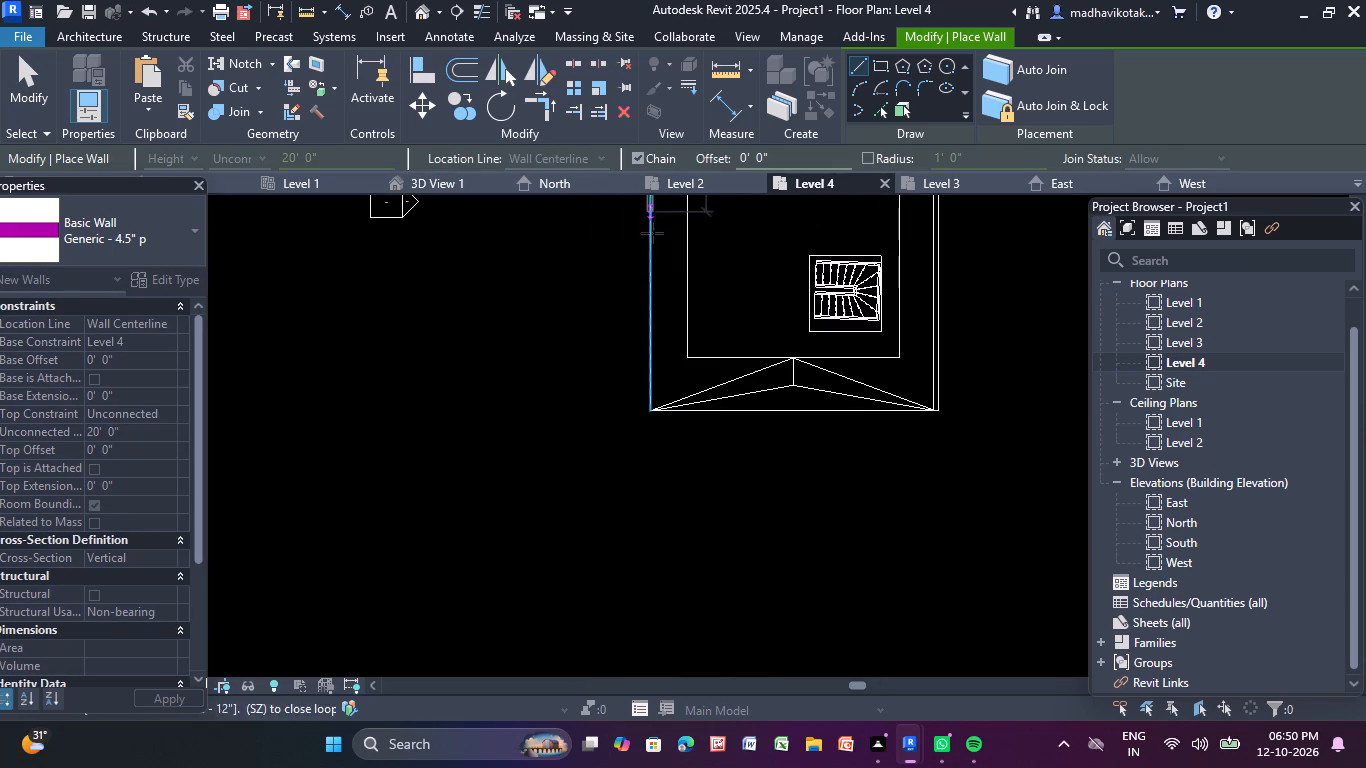
pyautogui.click(650, 412)
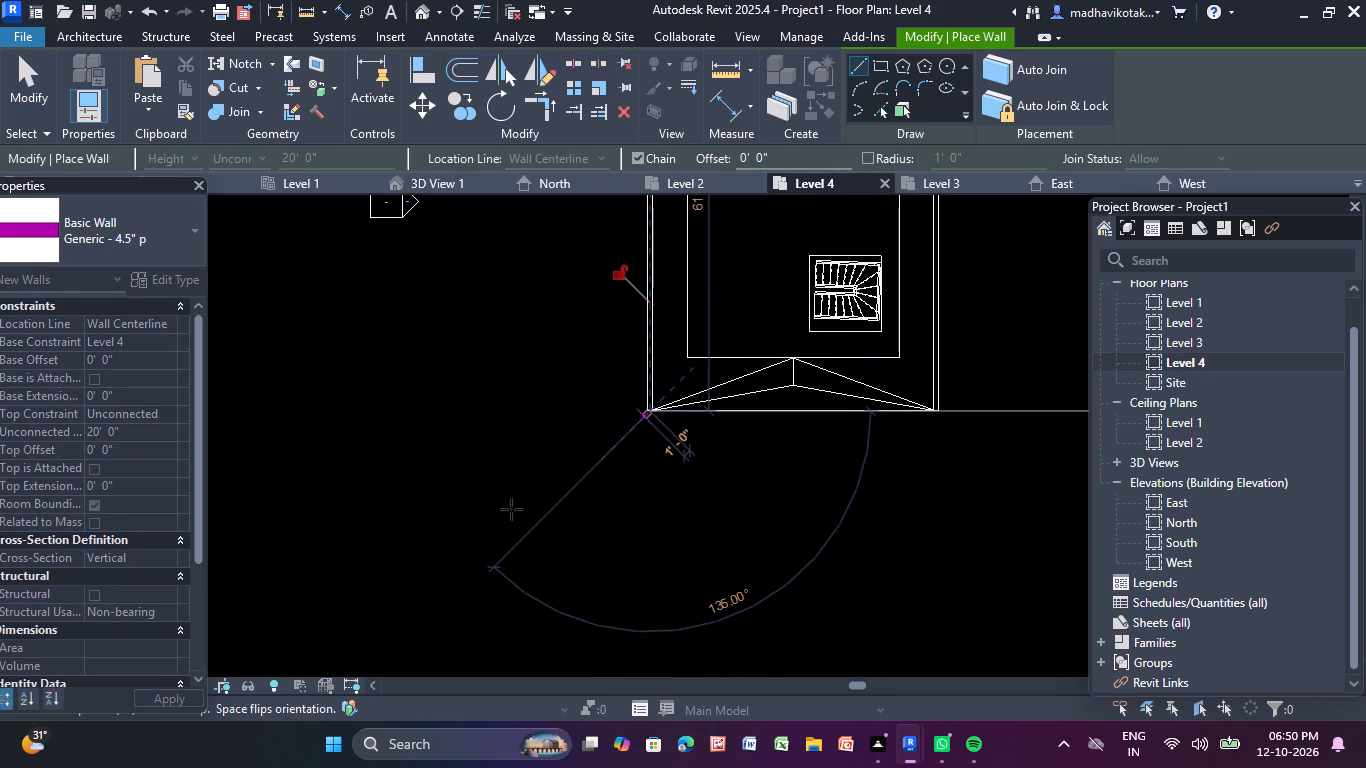
pyautogui.press('Escape')
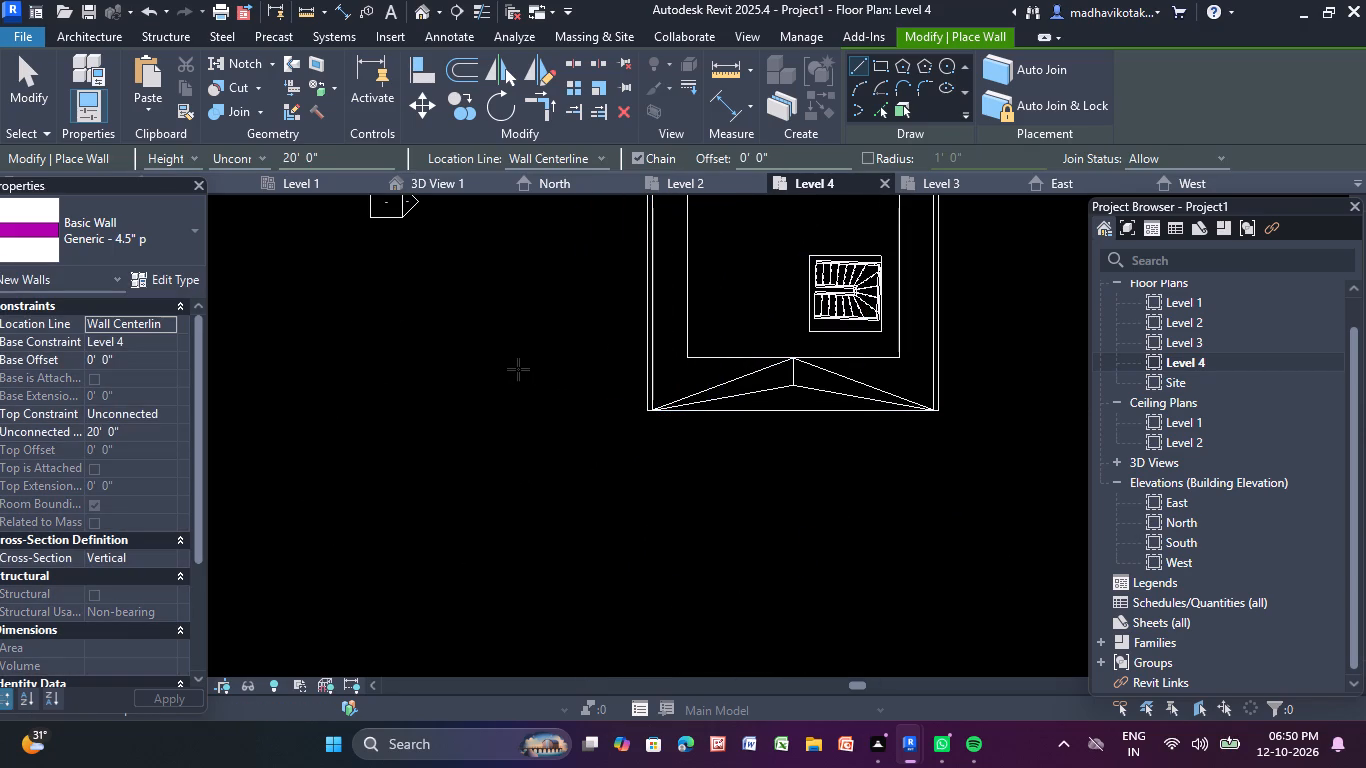
pyautogui.press('Escape')
# In the 3D view, set the unconnected height of the west roof wall to 3'.
pyautogui.click(428, 11)
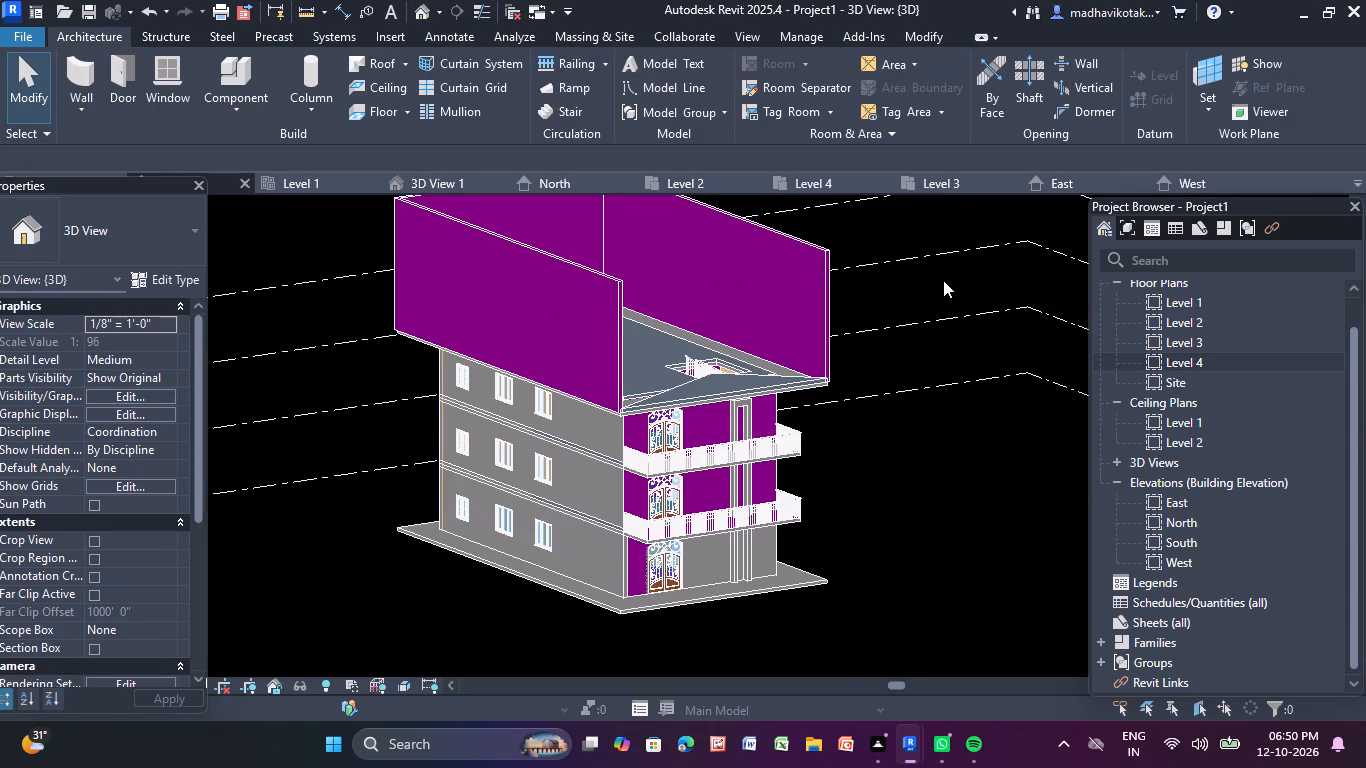
pyautogui.press('Escape')
pyautogui.moveTo(940, 280); pyautogui.dragTo(863, 275, button='middle')
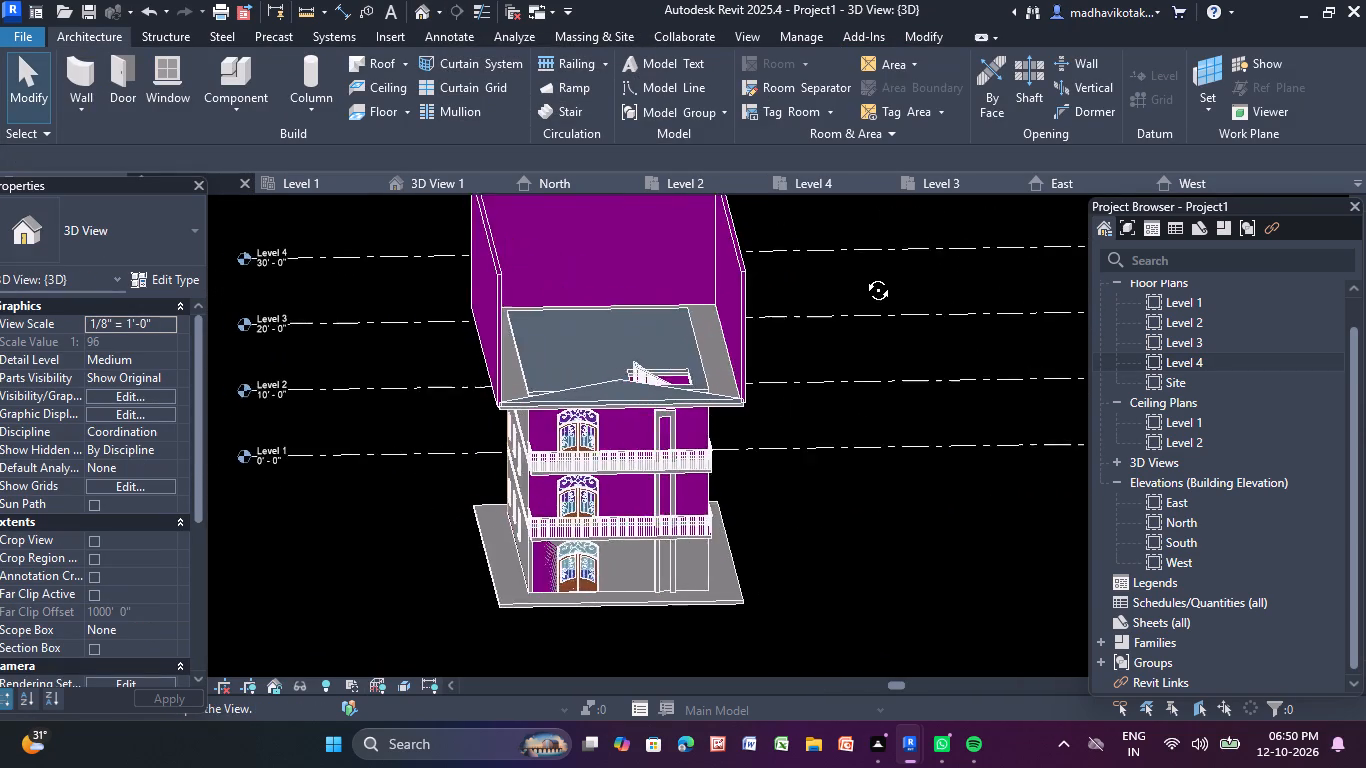
pyautogui.moveTo(863, 275); pyautogui.dragTo(912, 250, button='middle')
pyautogui.click(563, 257)
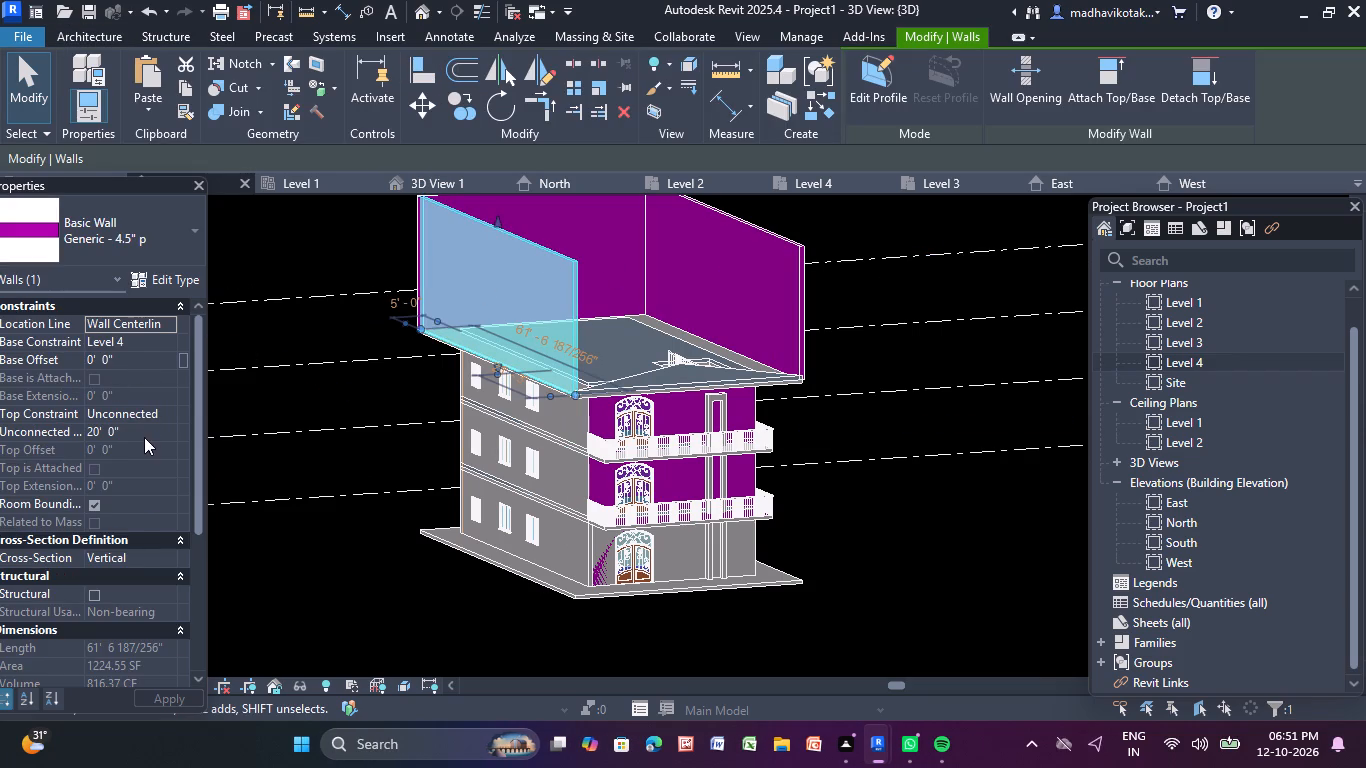
pyautogui.click(140, 437)
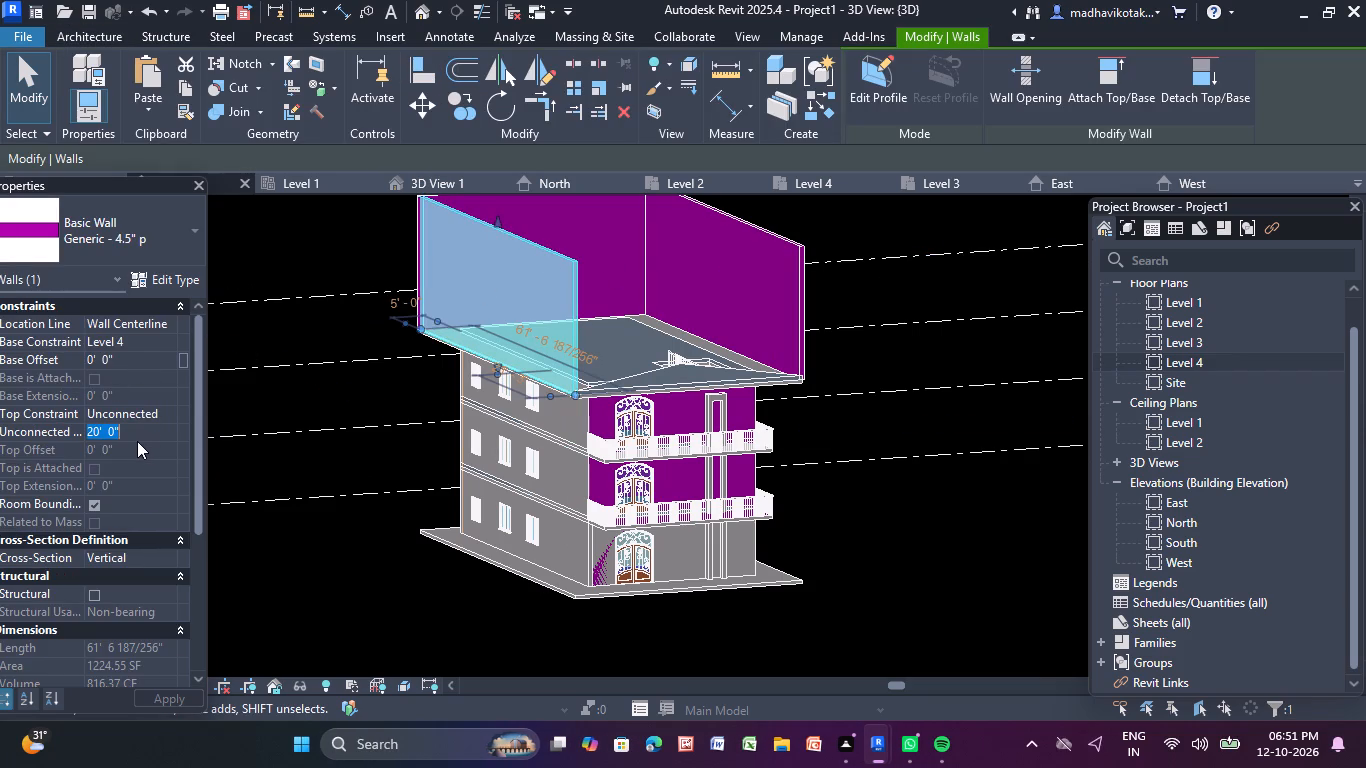
pyautogui.press('BackSpace')
pyautogui.press('BackSpace')
pyautogui.press('BackSpace')
pyautogui.press('BackSpace')
pyautogui.press('BackSpace')
pyautogui.press('BackSpace')
pyautogui.press('BackSpace')
pyautogui.press('BackSpace')
pyautogui.press('BackSpace')
pyautogui.press('BackSpace')
pyautogui.press('BackSpace')
pyautogui.press('BackSpace')
pyautogui.press('BackSpace')
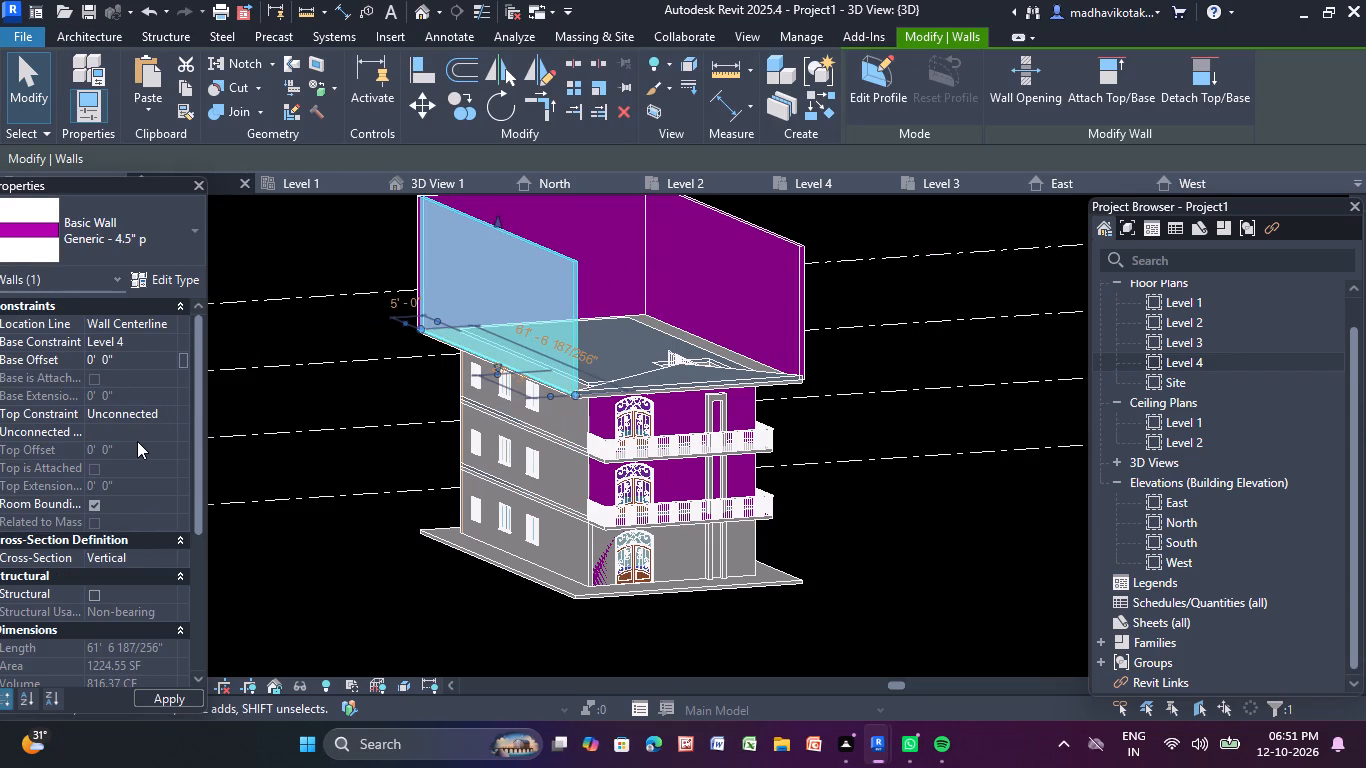
pyautogui.write("3'")
pyautogui.press('Return')
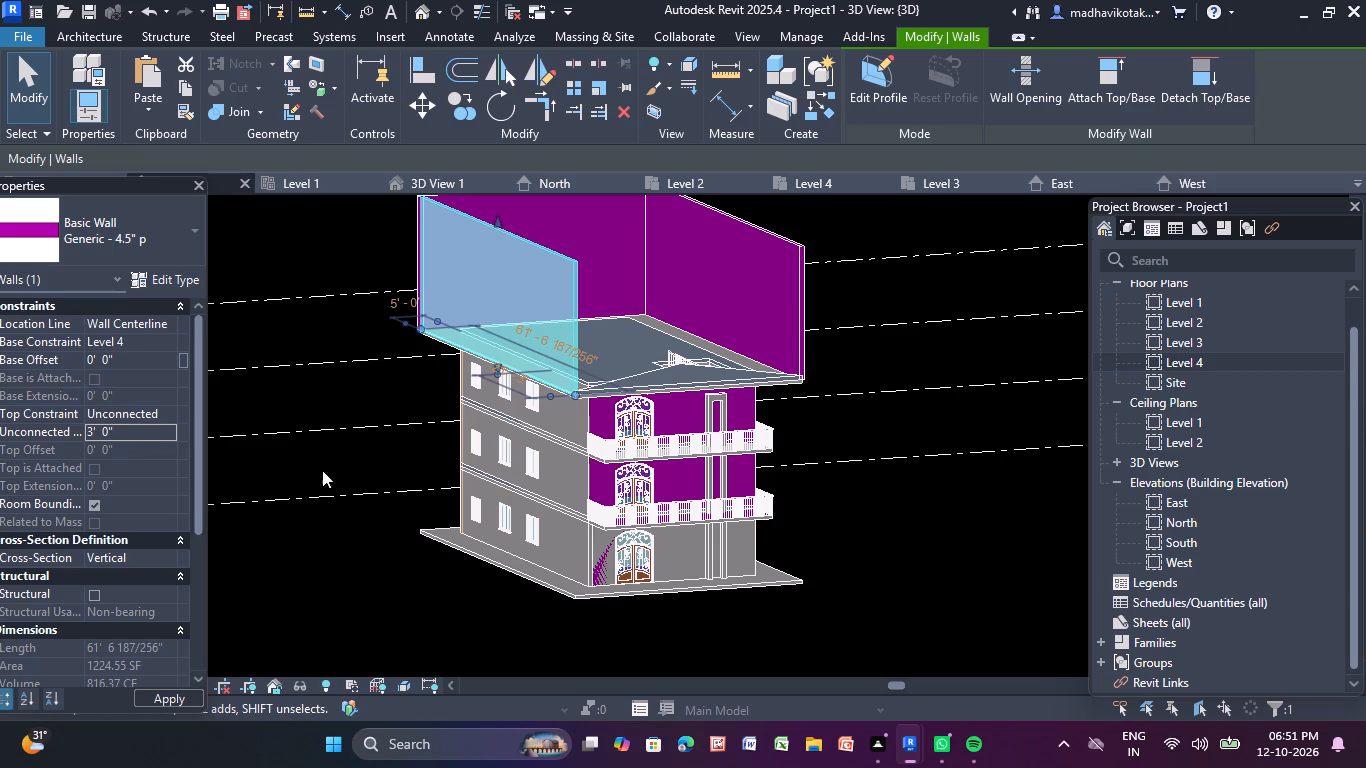
pyautogui.click(310, 585)
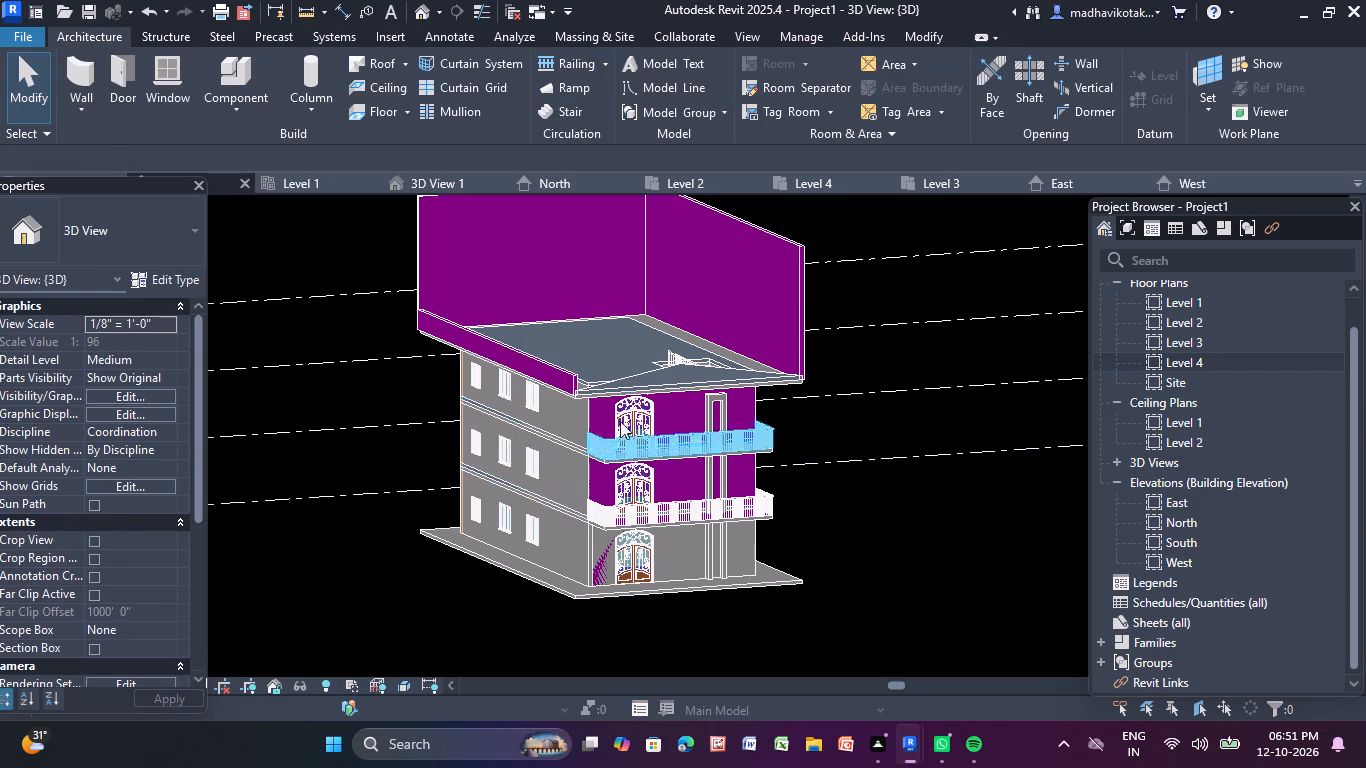
# Set the unconnected height of the east roof wall to 3'.
pyautogui.click(780, 238)
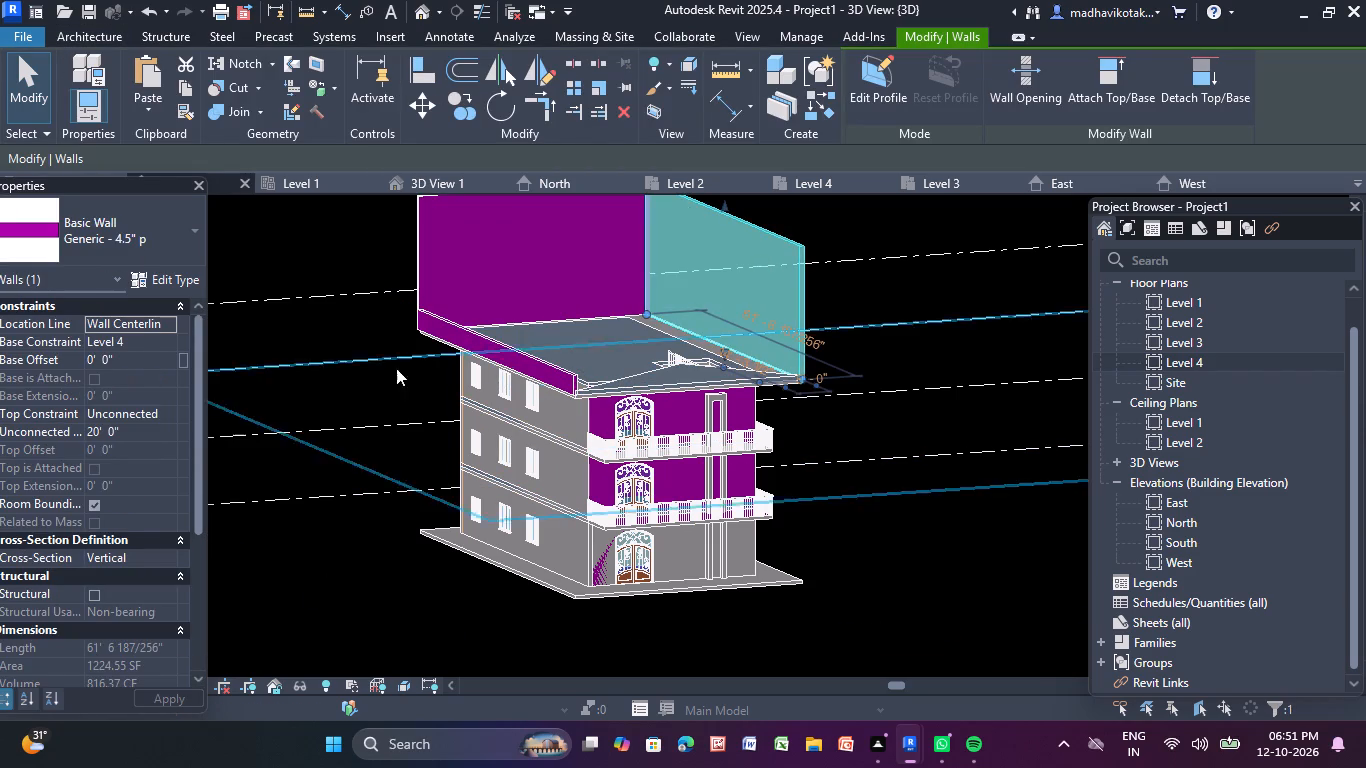
pyautogui.click(153, 431)
pyautogui.press('BackSpace')
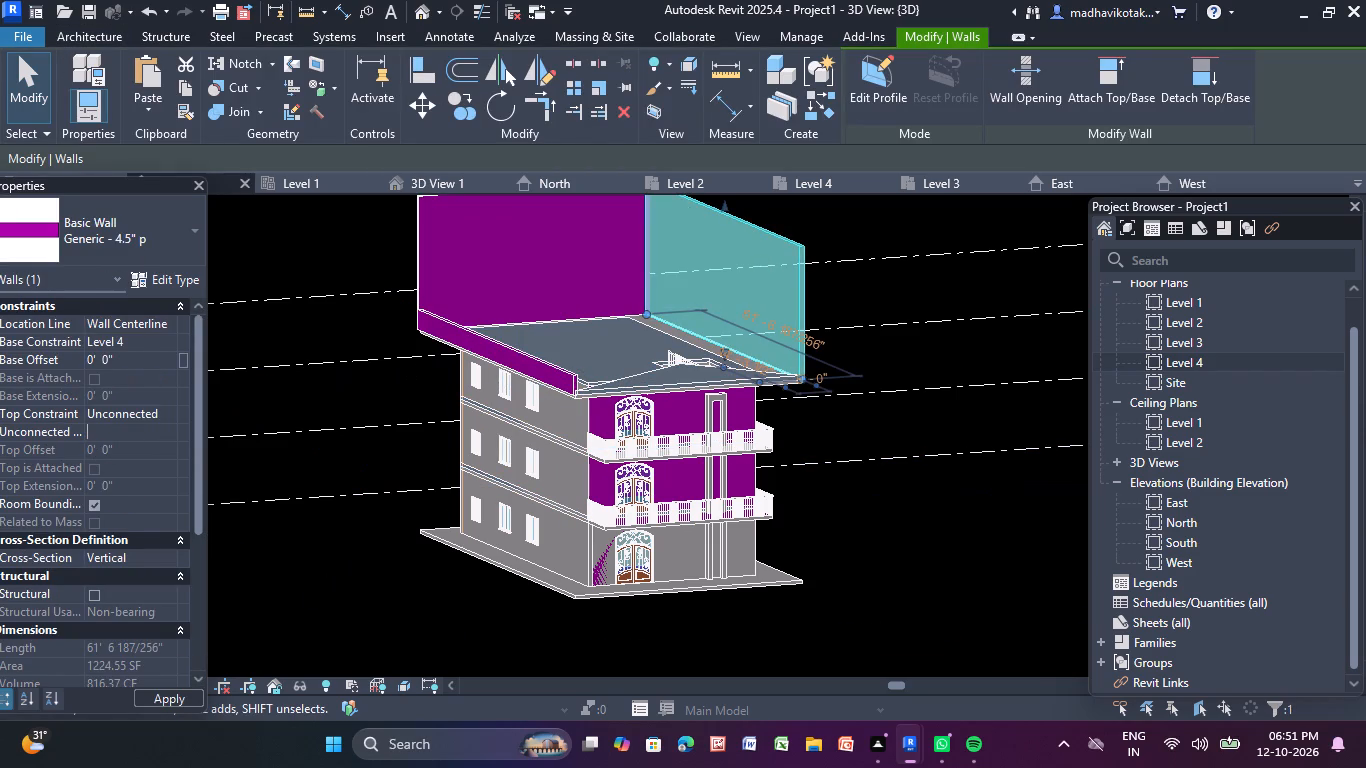
pyautogui.press('5')
pyautogui.press('BackSpace')
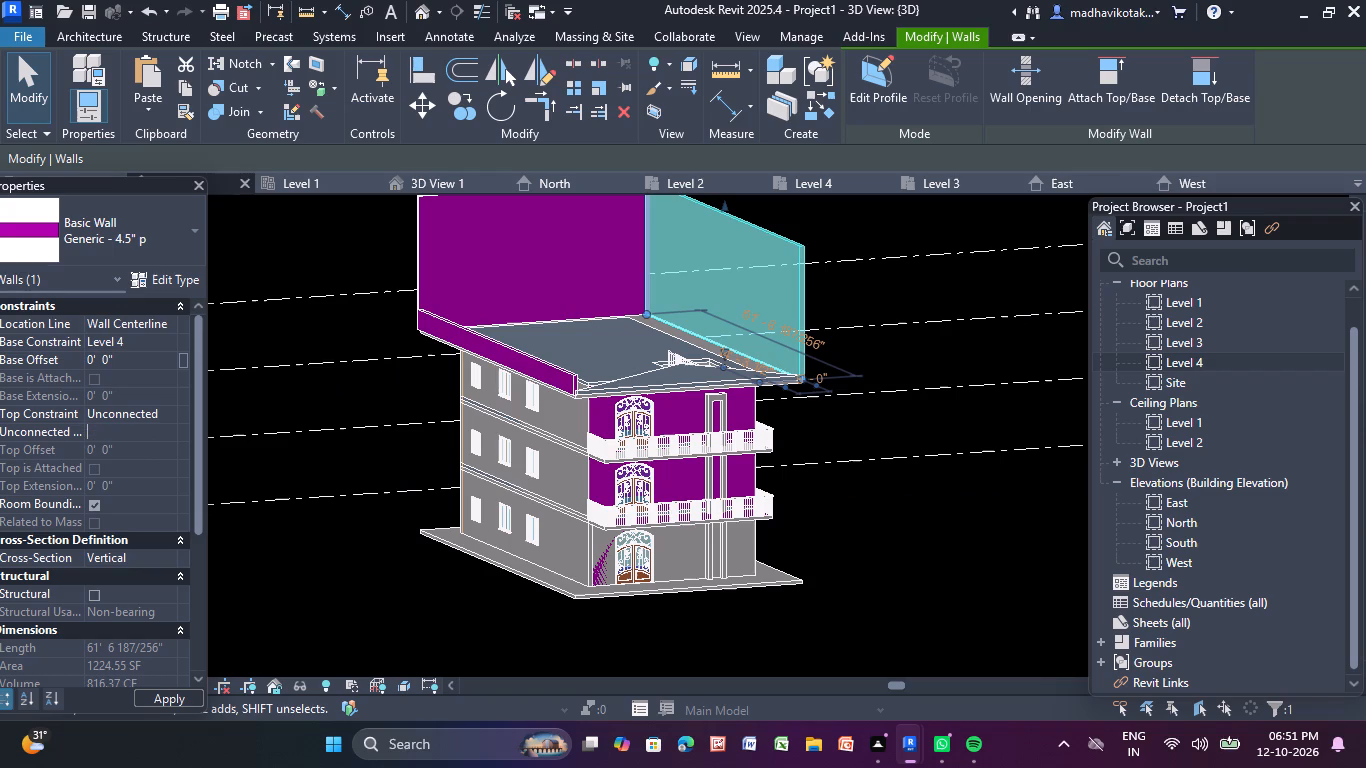
pyautogui.press('3')
pyautogui.press("'")
pyautogui.press('Return')
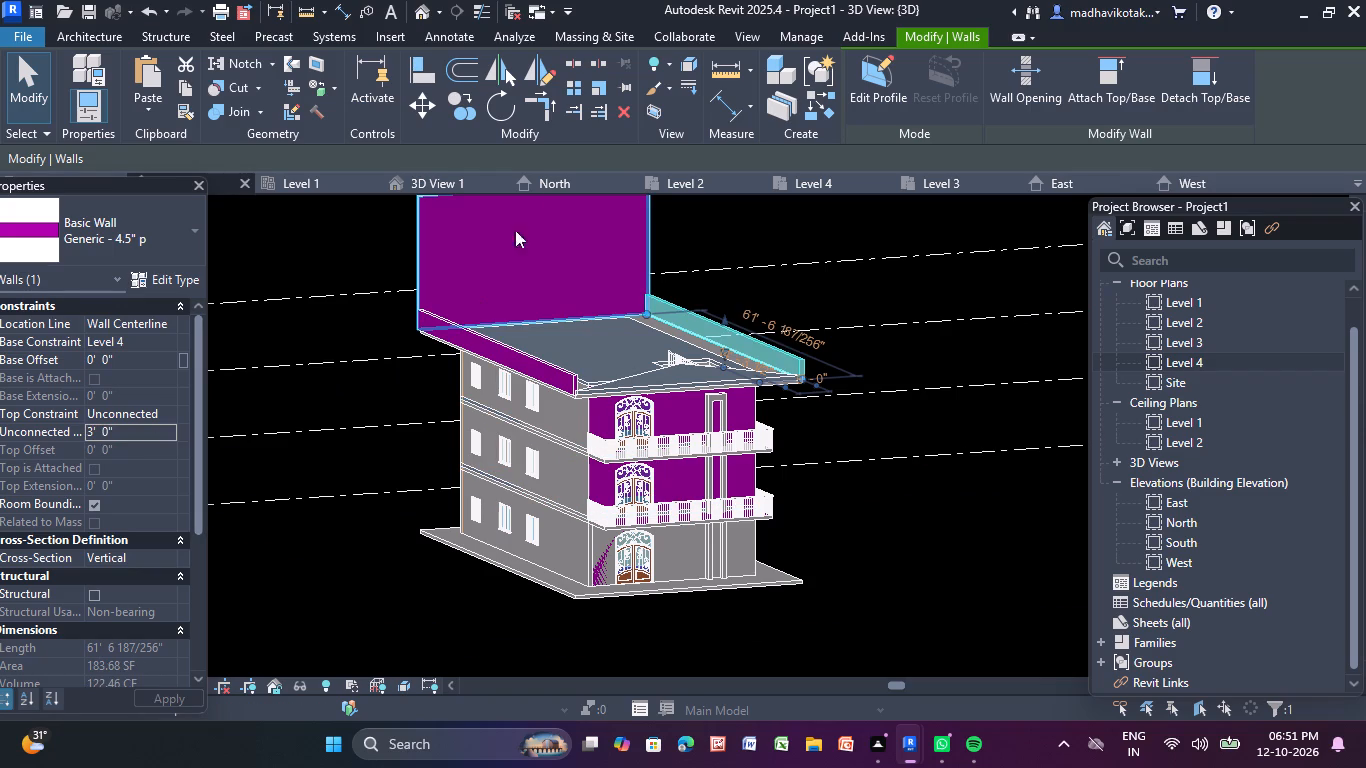
# Set the unconnected height of the north roof wall to 3'.
pyautogui.moveTo(501, 235); pyautogui.dragTo(508, 343, button='middle')
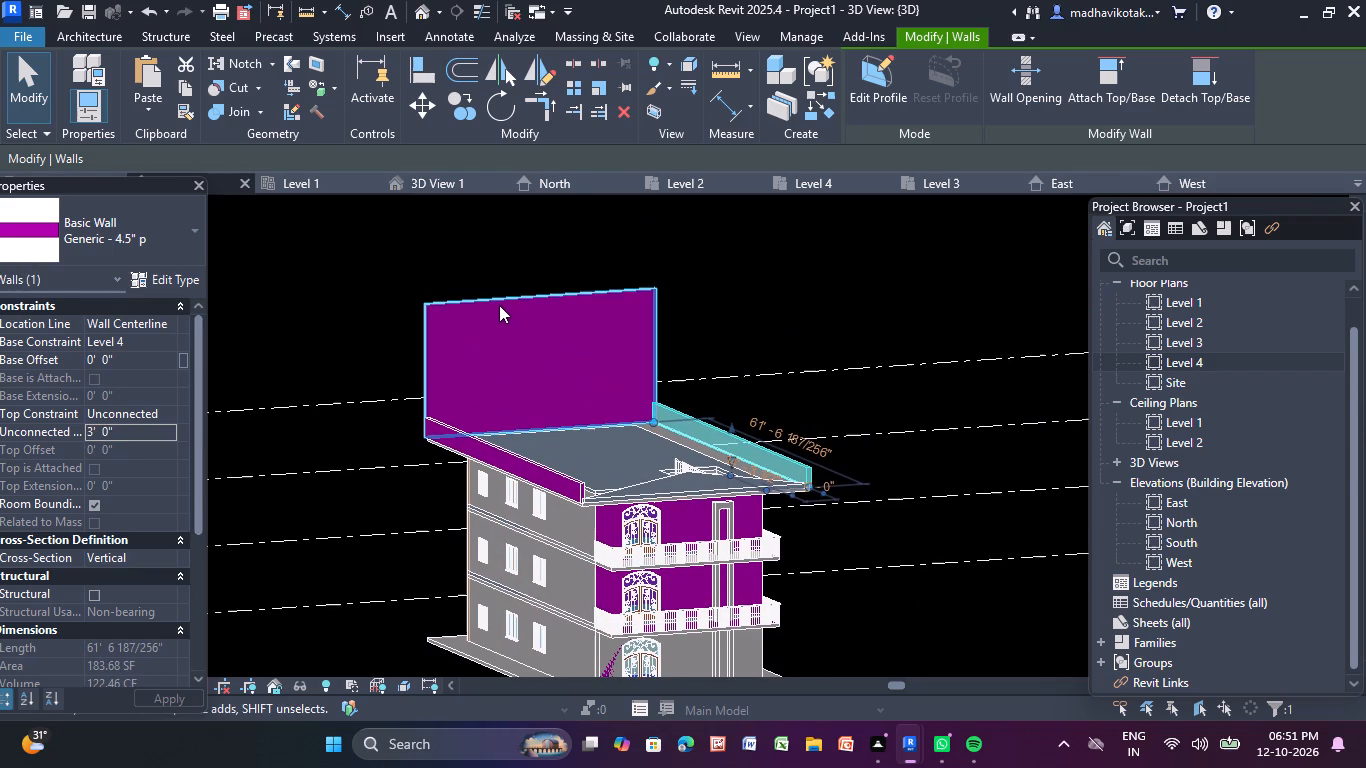
pyautogui.click(499, 305)
pyautogui.click(155, 431)
pyautogui.press('BackSpace')
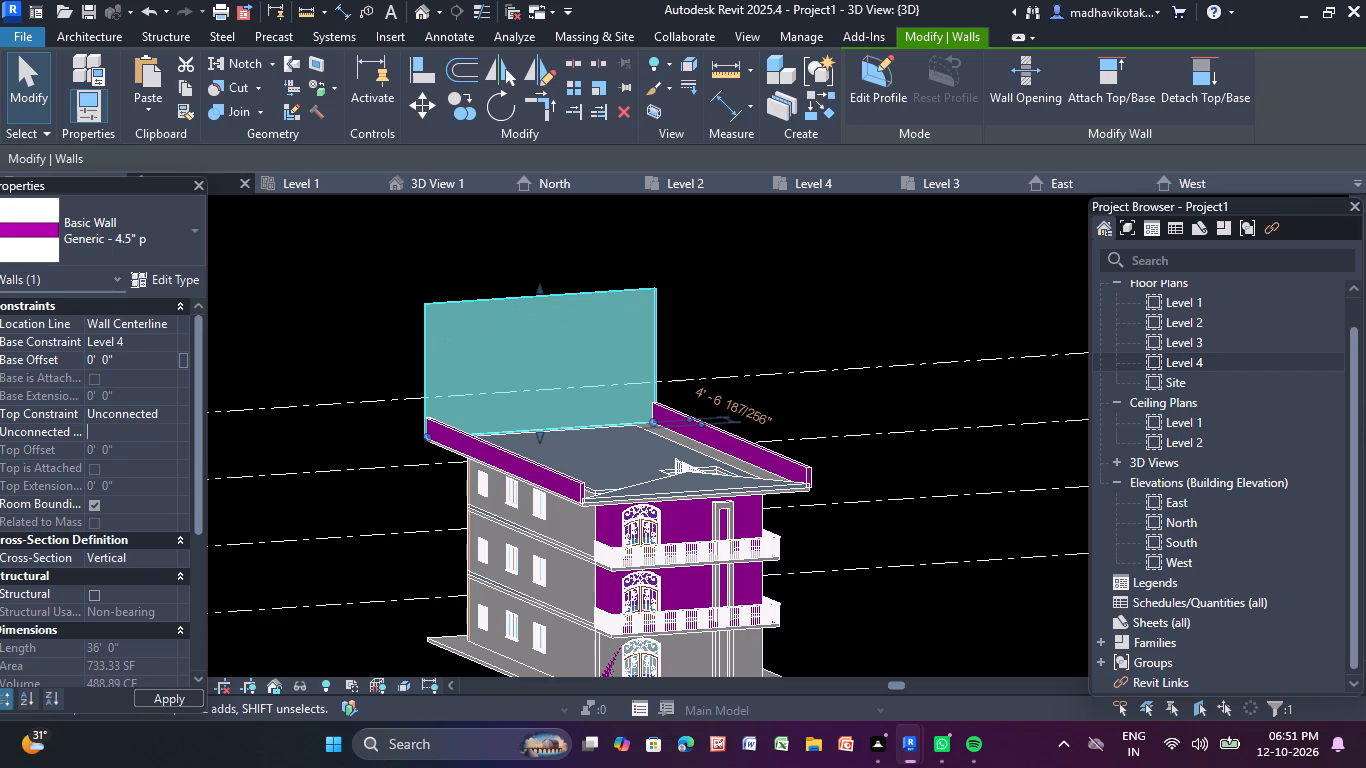
pyautogui.write("3'")
pyautogui.press('Return')
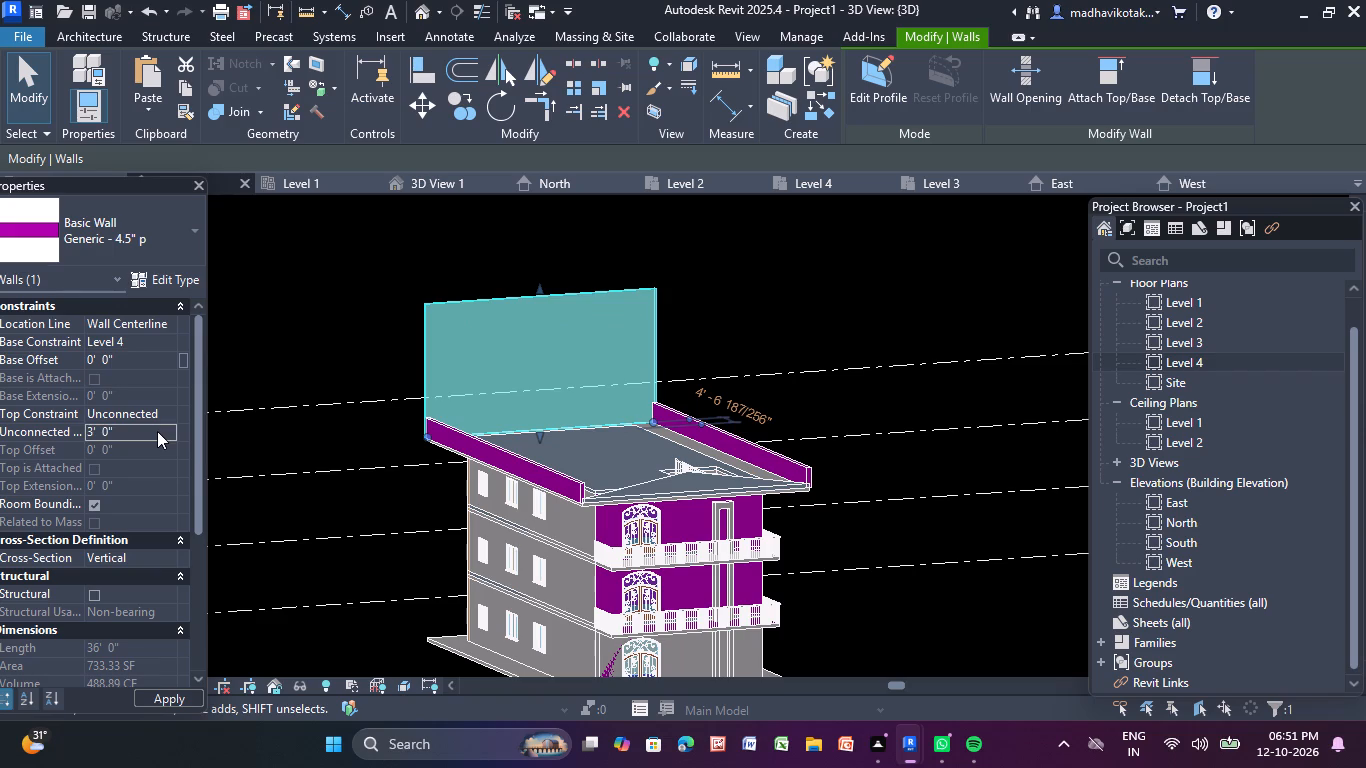
pyautogui.click(503, 362)
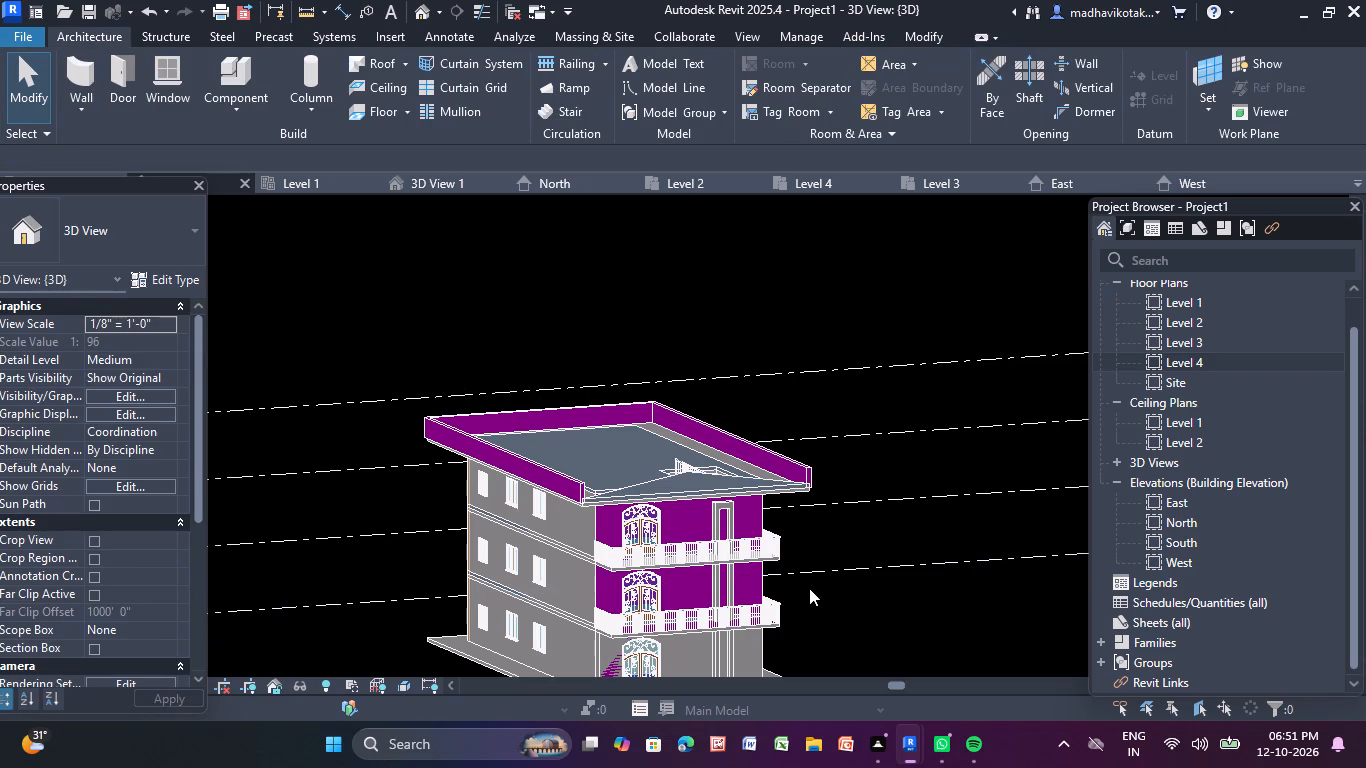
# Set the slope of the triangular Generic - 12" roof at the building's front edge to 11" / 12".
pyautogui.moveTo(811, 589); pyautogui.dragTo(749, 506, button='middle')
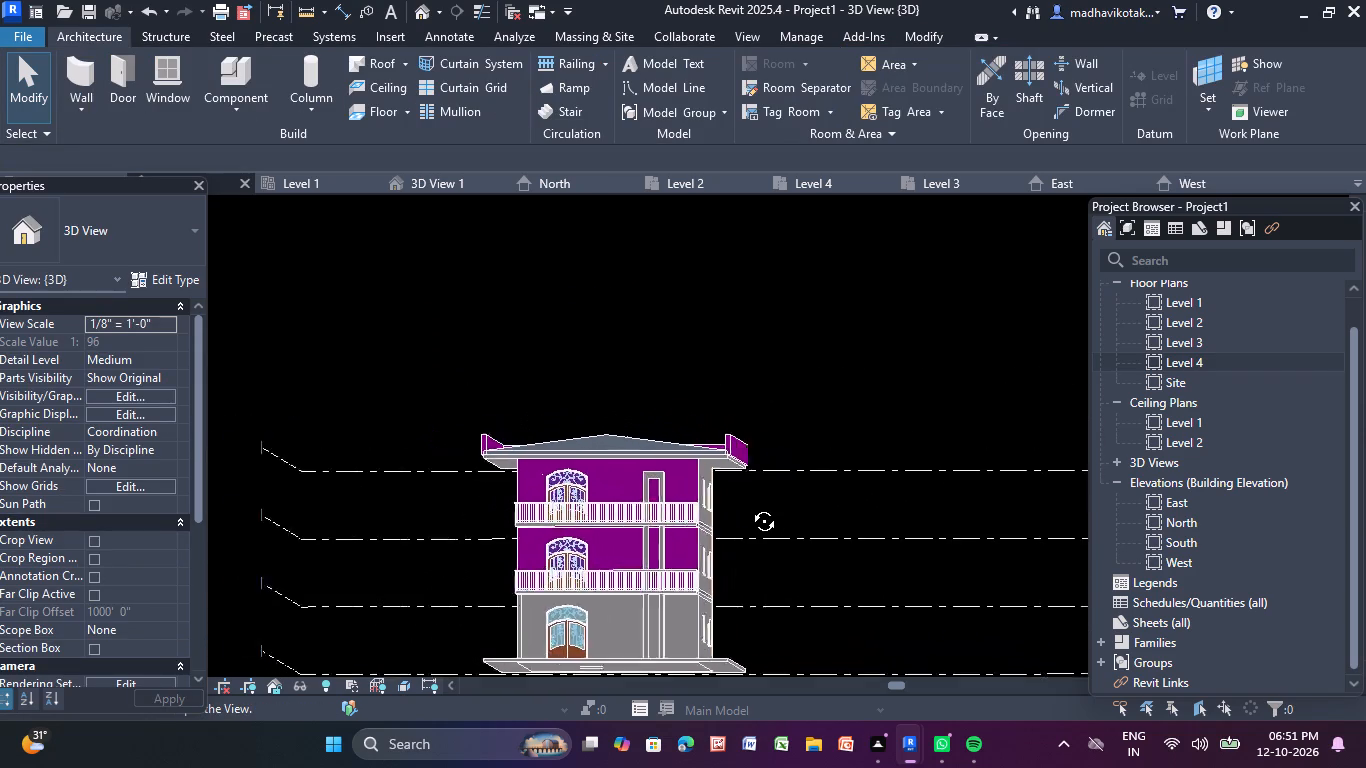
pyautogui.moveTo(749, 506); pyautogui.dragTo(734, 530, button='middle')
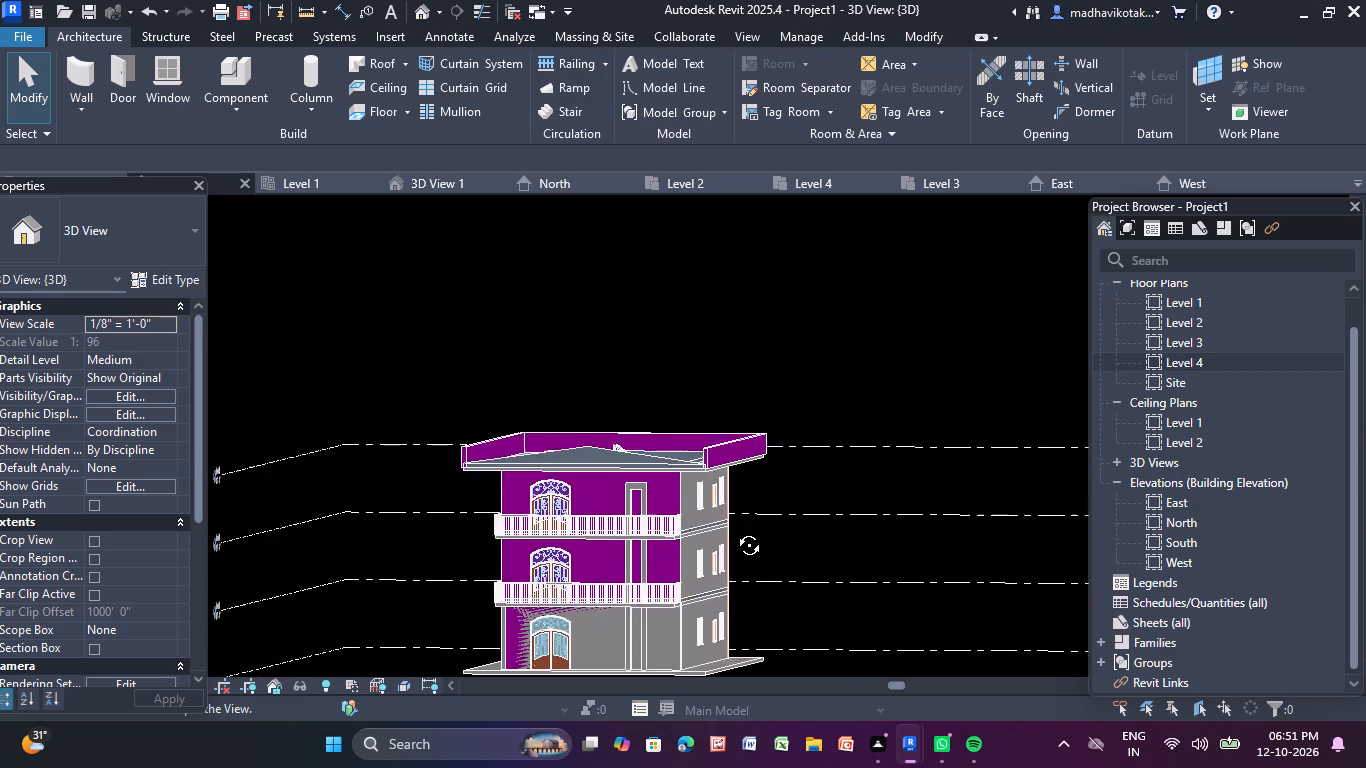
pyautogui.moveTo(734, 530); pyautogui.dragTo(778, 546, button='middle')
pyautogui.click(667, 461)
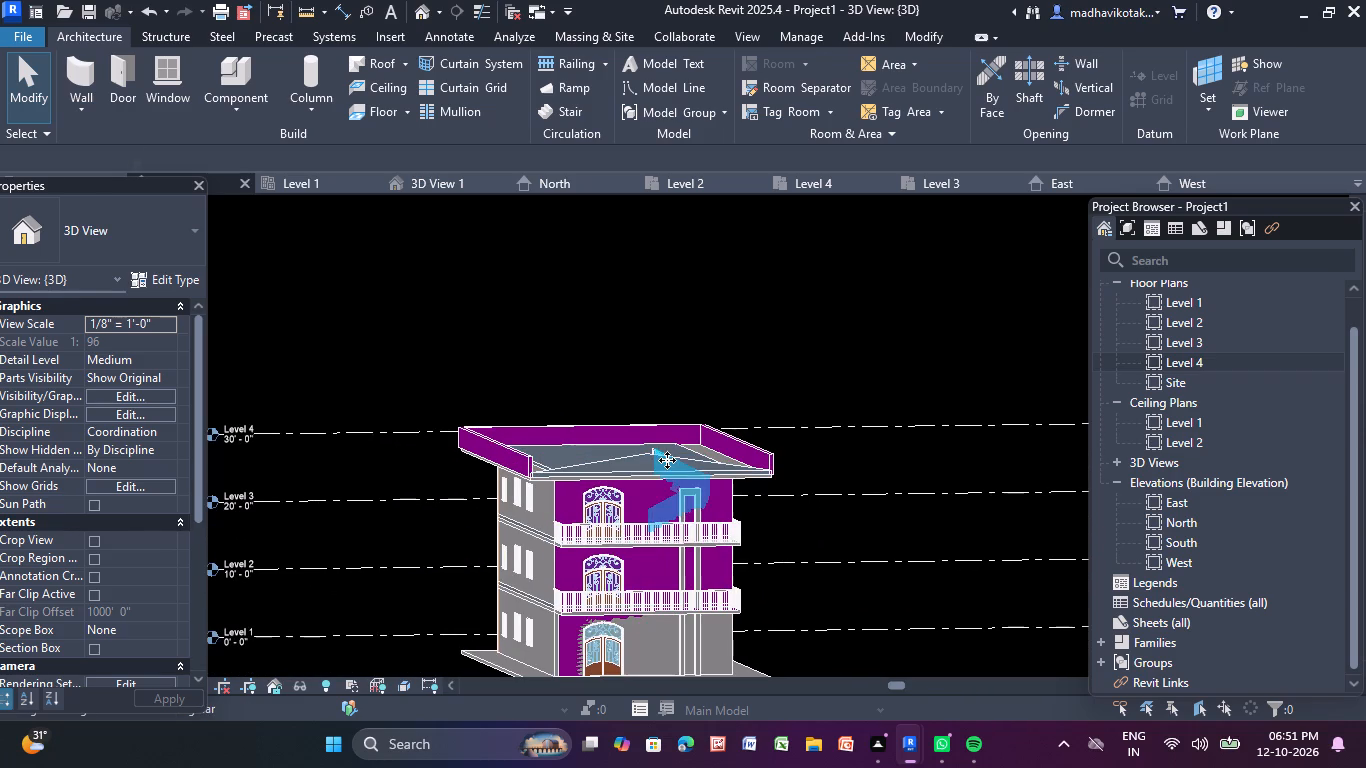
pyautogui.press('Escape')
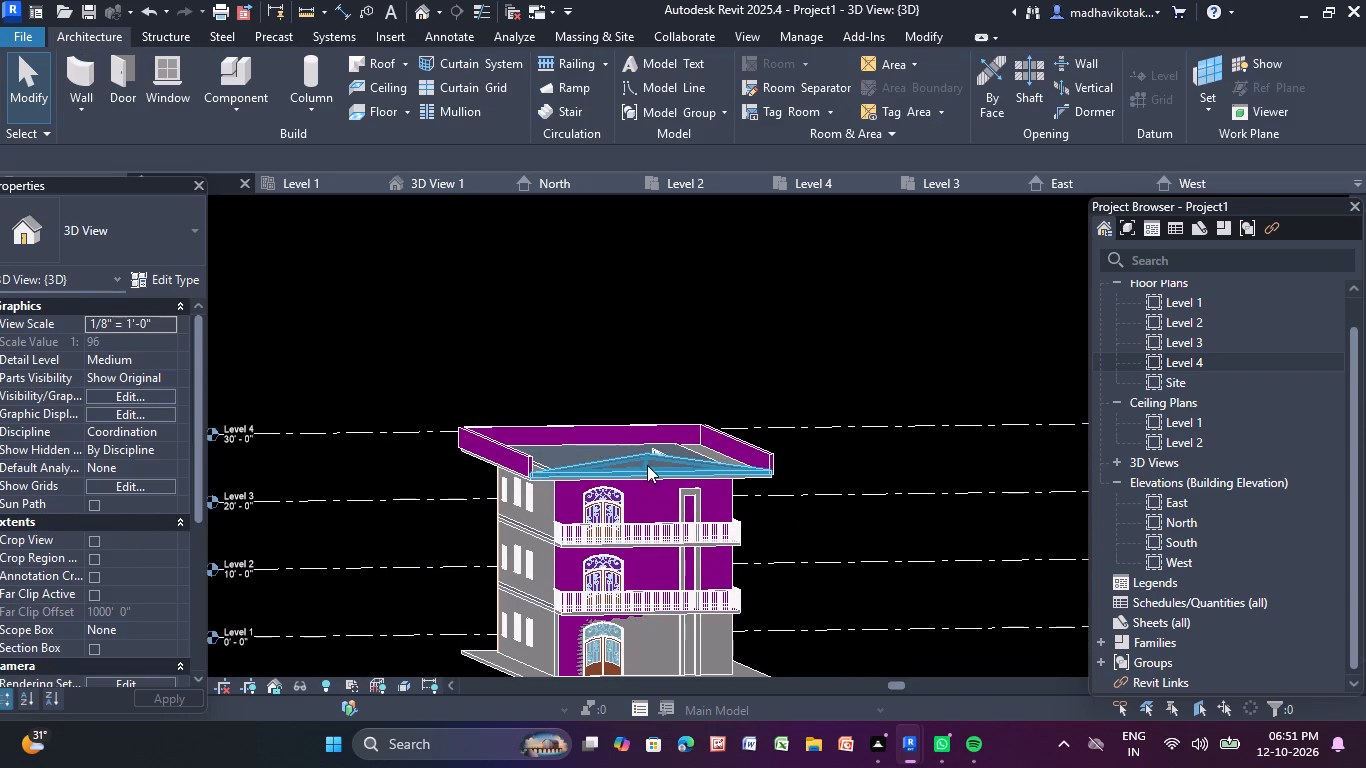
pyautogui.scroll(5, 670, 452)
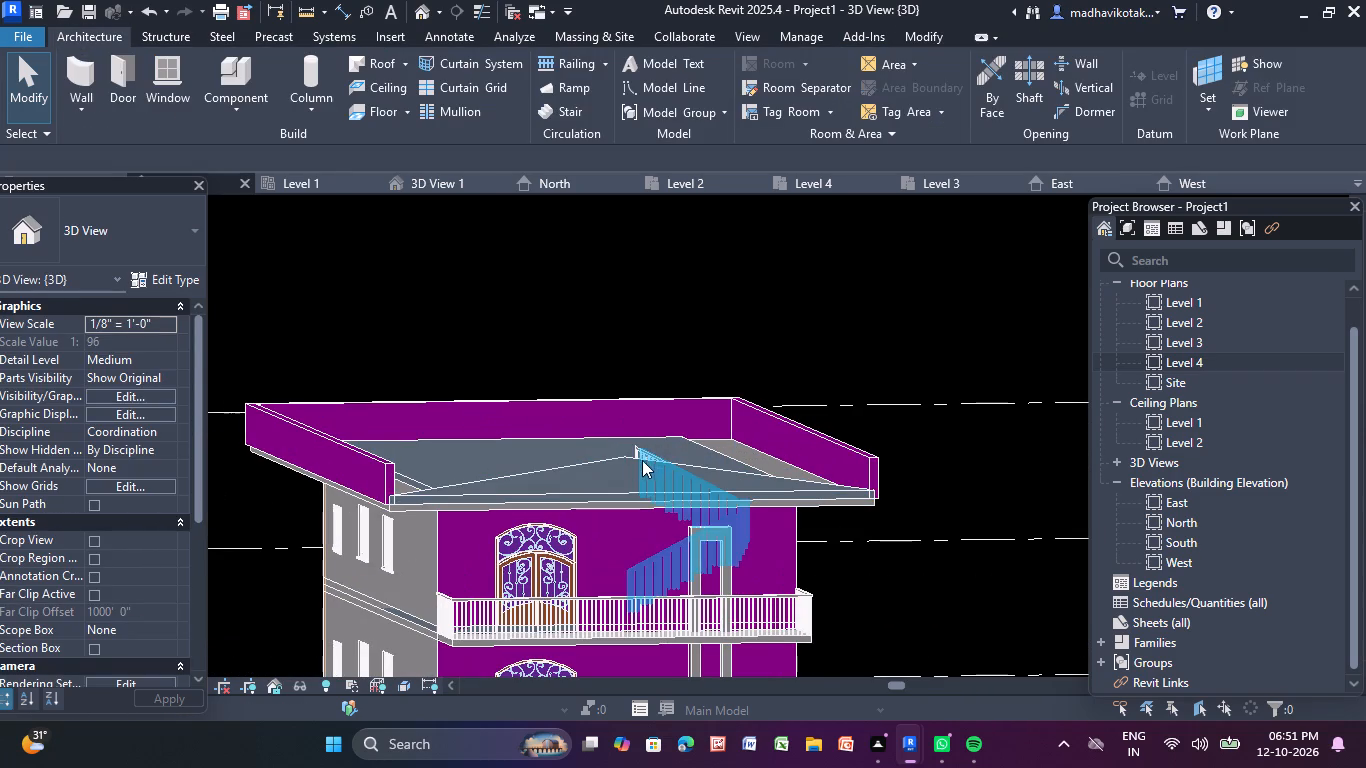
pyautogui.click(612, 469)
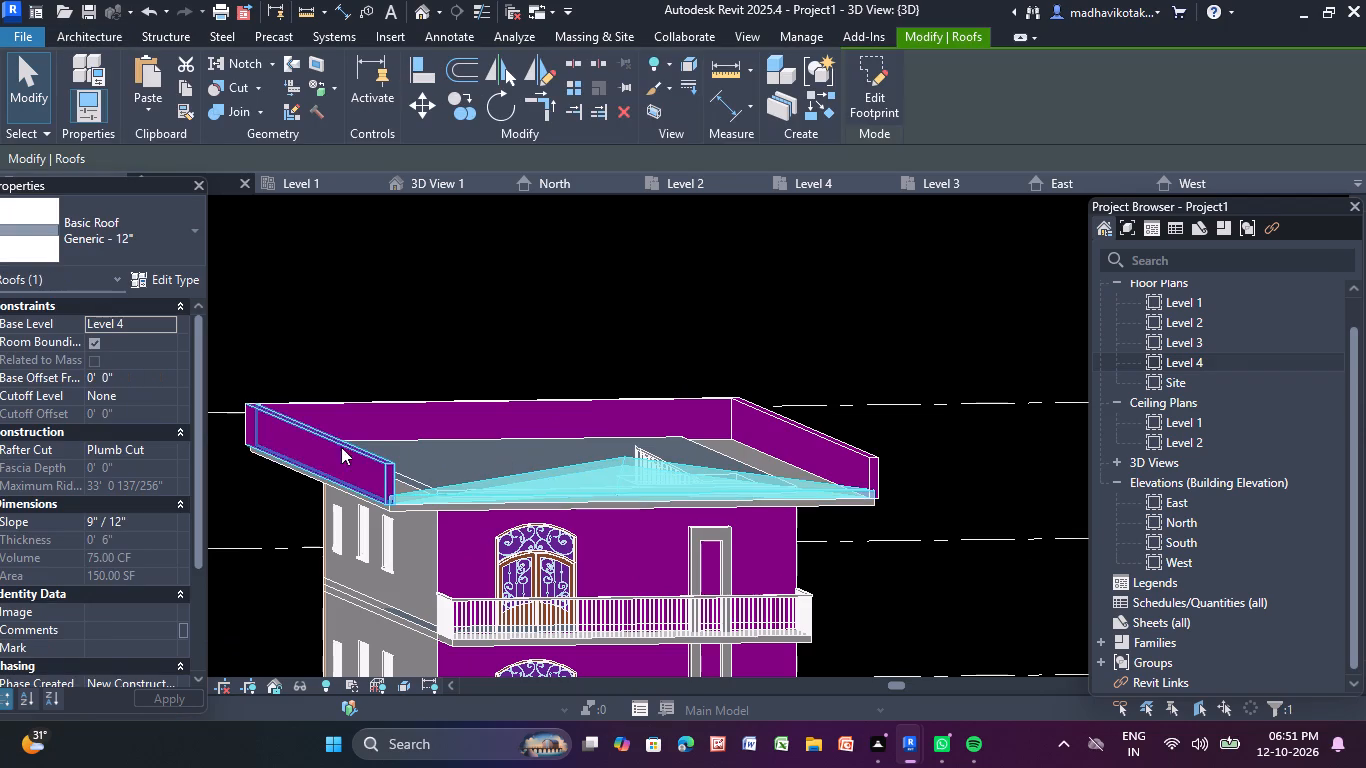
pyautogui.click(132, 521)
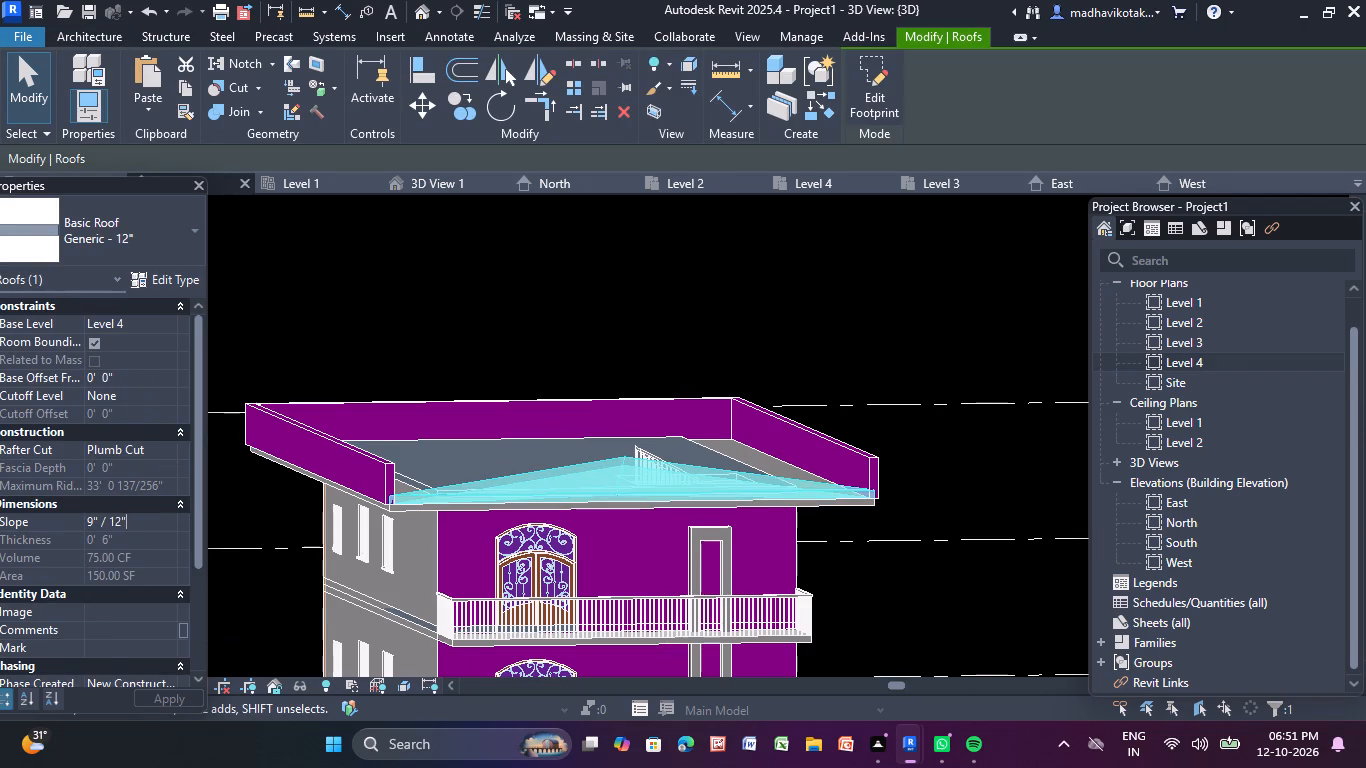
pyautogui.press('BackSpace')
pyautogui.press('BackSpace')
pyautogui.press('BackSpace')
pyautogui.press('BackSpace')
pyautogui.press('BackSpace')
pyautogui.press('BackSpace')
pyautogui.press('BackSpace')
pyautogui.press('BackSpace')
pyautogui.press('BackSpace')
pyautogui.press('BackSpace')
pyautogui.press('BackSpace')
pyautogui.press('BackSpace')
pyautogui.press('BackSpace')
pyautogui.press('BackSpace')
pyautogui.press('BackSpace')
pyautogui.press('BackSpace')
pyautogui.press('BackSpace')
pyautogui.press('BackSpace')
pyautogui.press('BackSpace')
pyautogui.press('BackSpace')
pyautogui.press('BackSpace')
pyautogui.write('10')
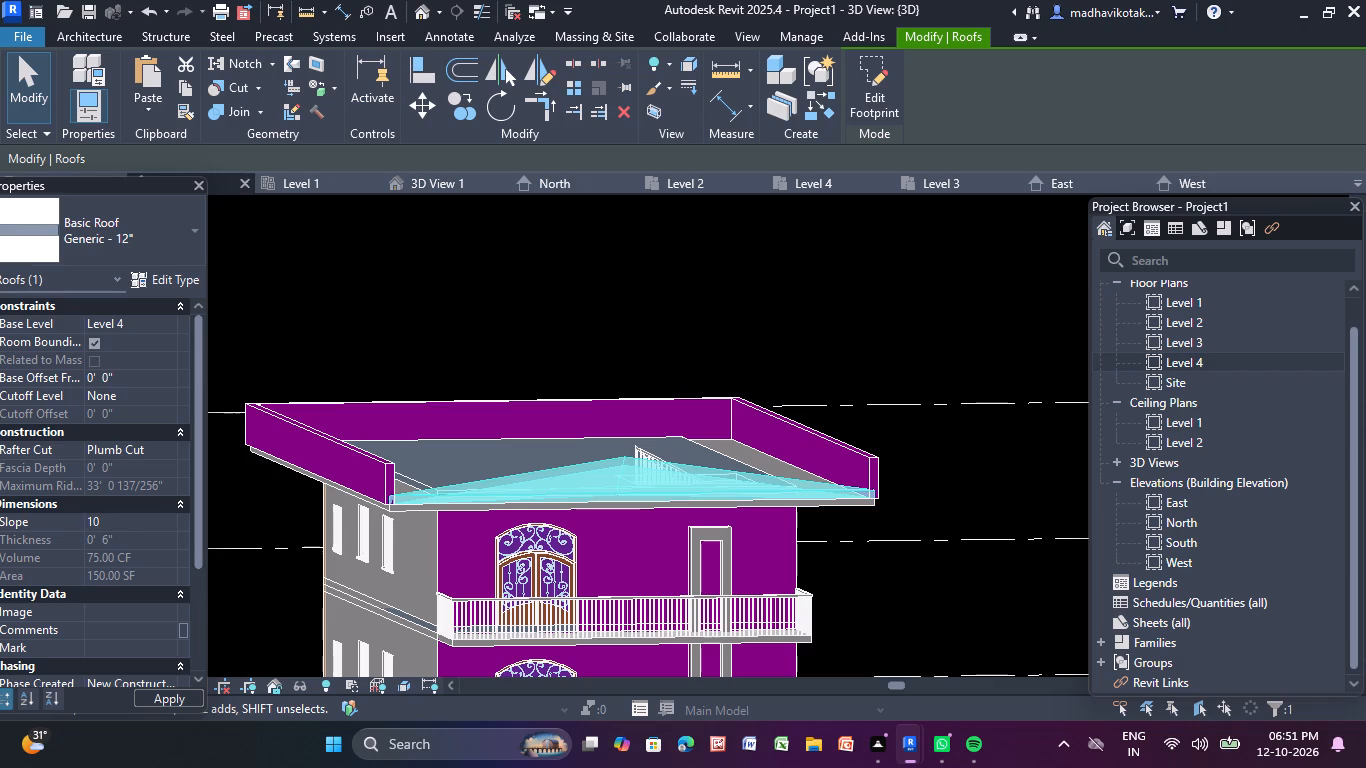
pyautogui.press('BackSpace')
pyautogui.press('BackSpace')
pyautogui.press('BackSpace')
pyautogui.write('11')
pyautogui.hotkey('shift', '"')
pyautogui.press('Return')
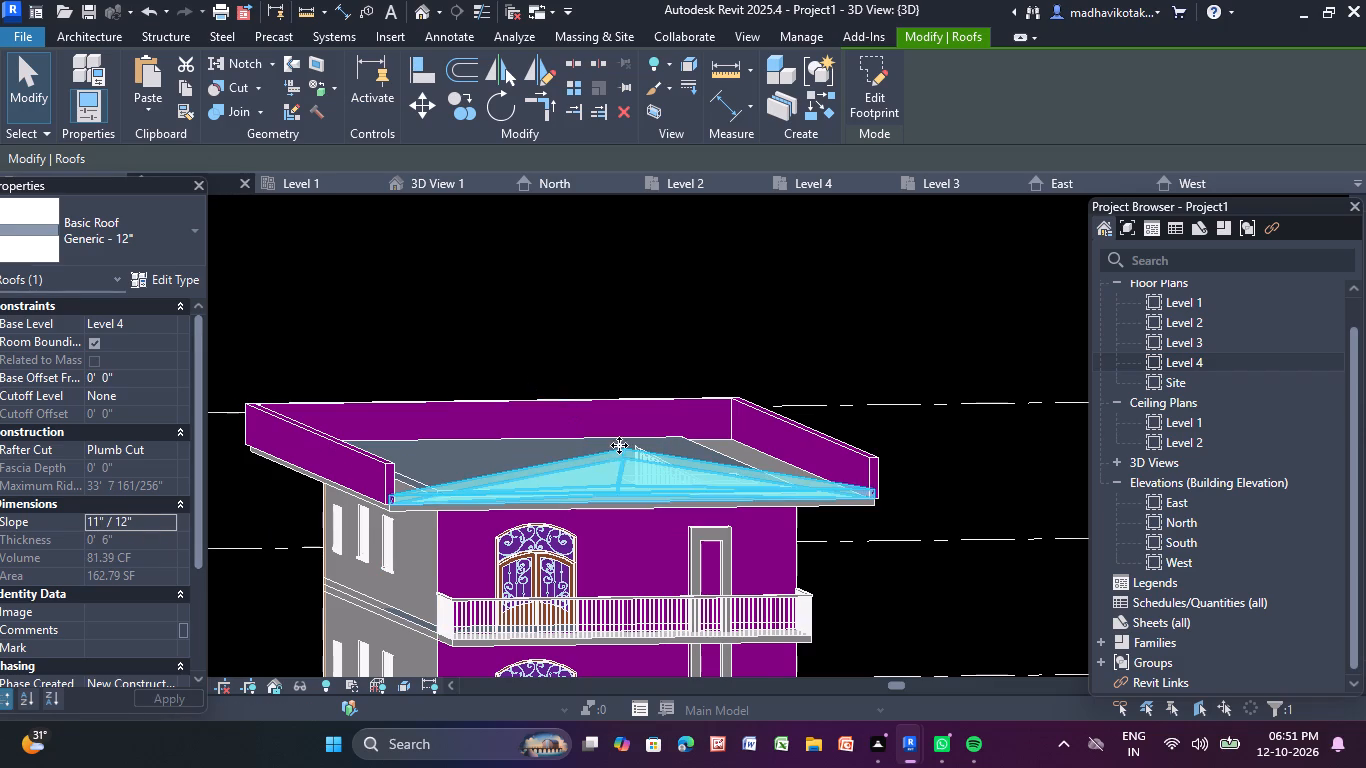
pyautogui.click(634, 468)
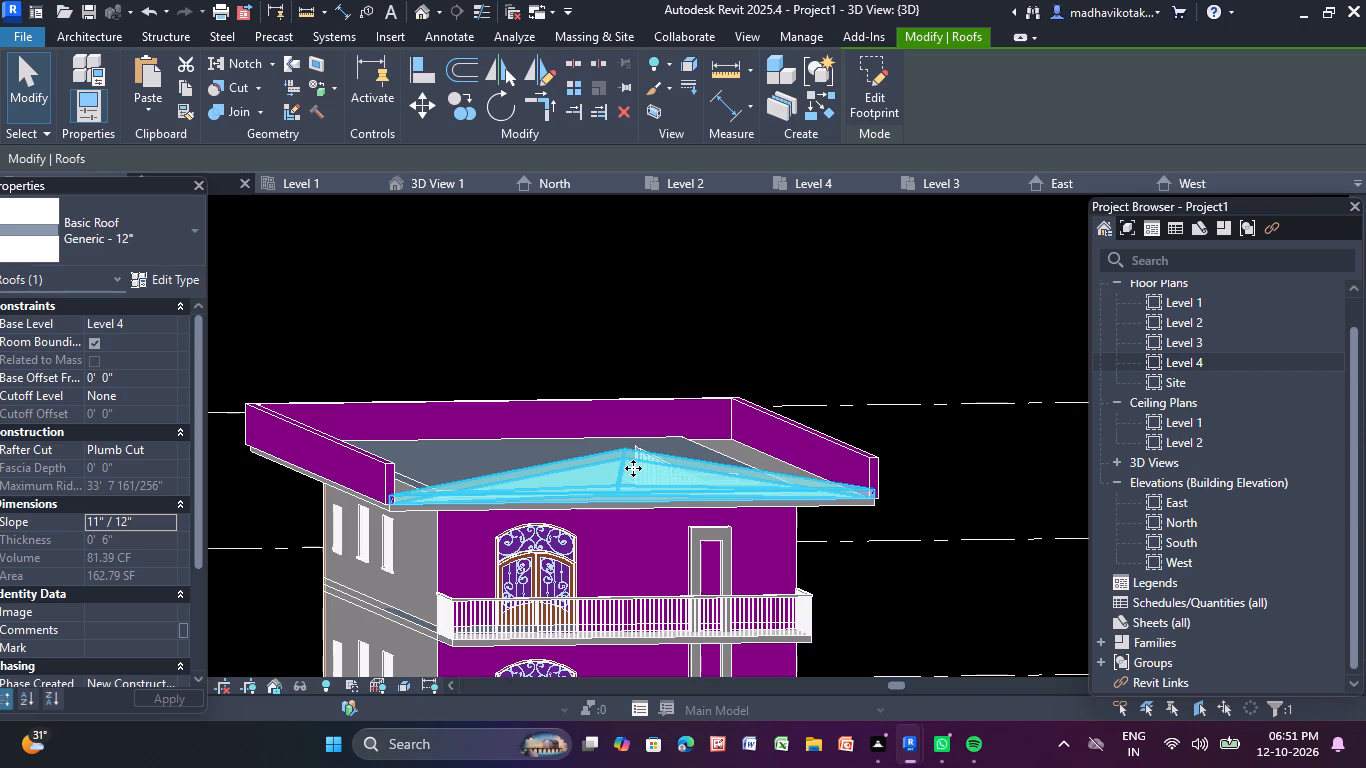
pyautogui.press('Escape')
# Set the slope of the triangular front roof to 15" / 12".
pyautogui.click(615, 466)
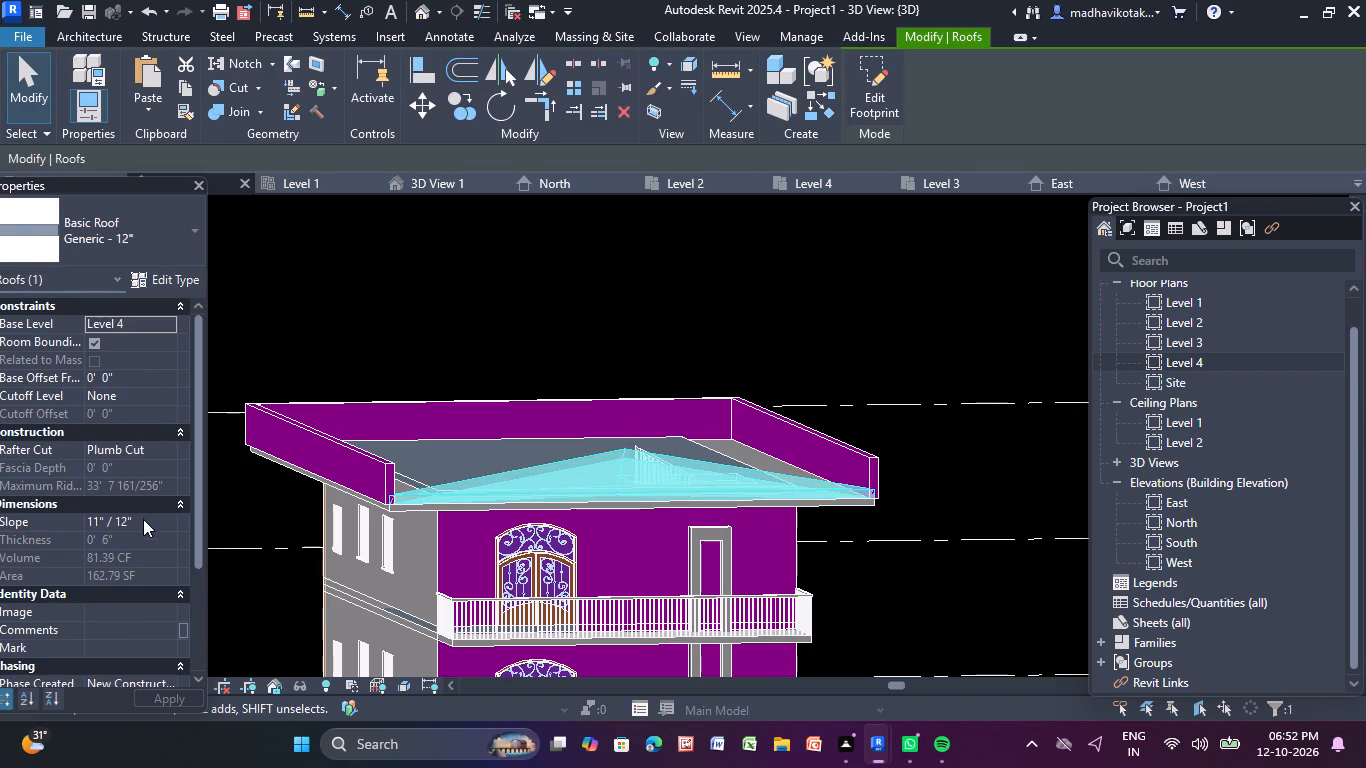
pyautogui.click(145, 518)
pyautogui.press('BackSpace')
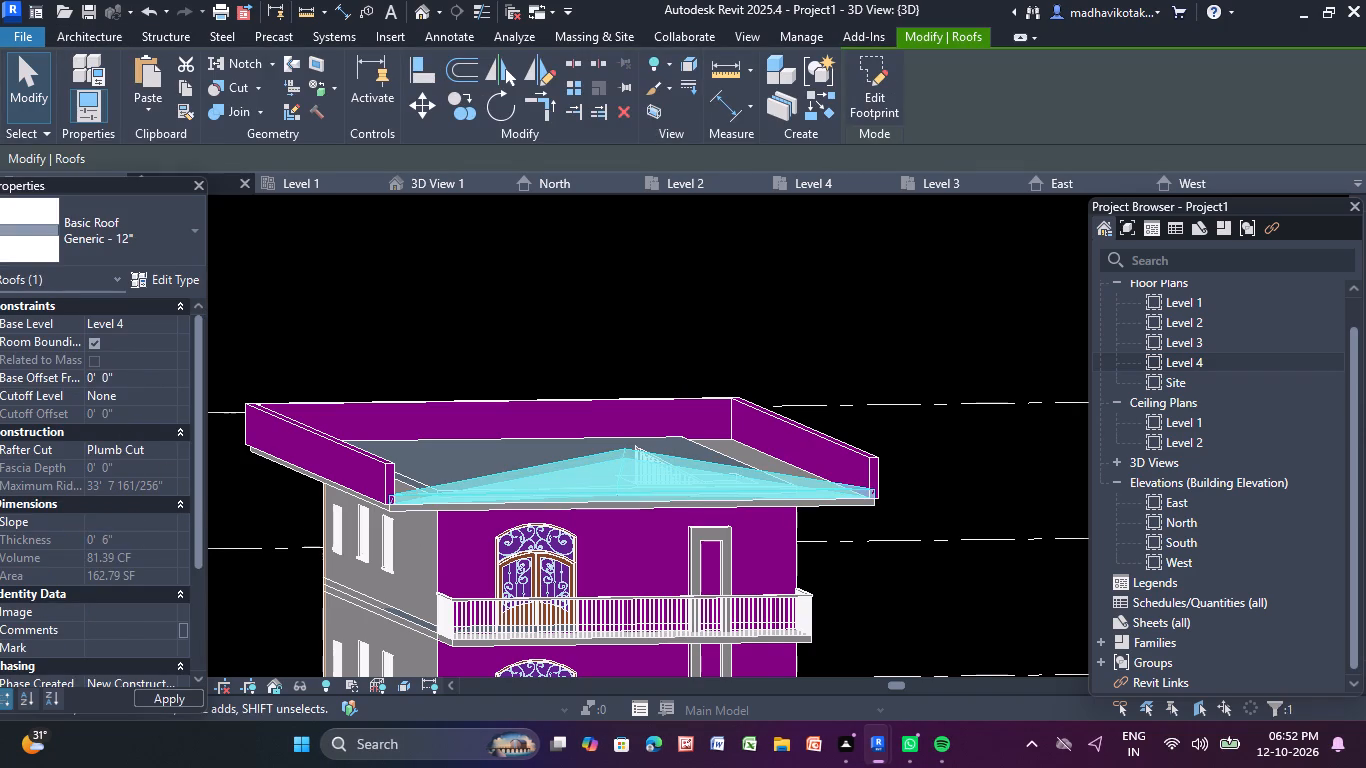
pyautogui.write('15')
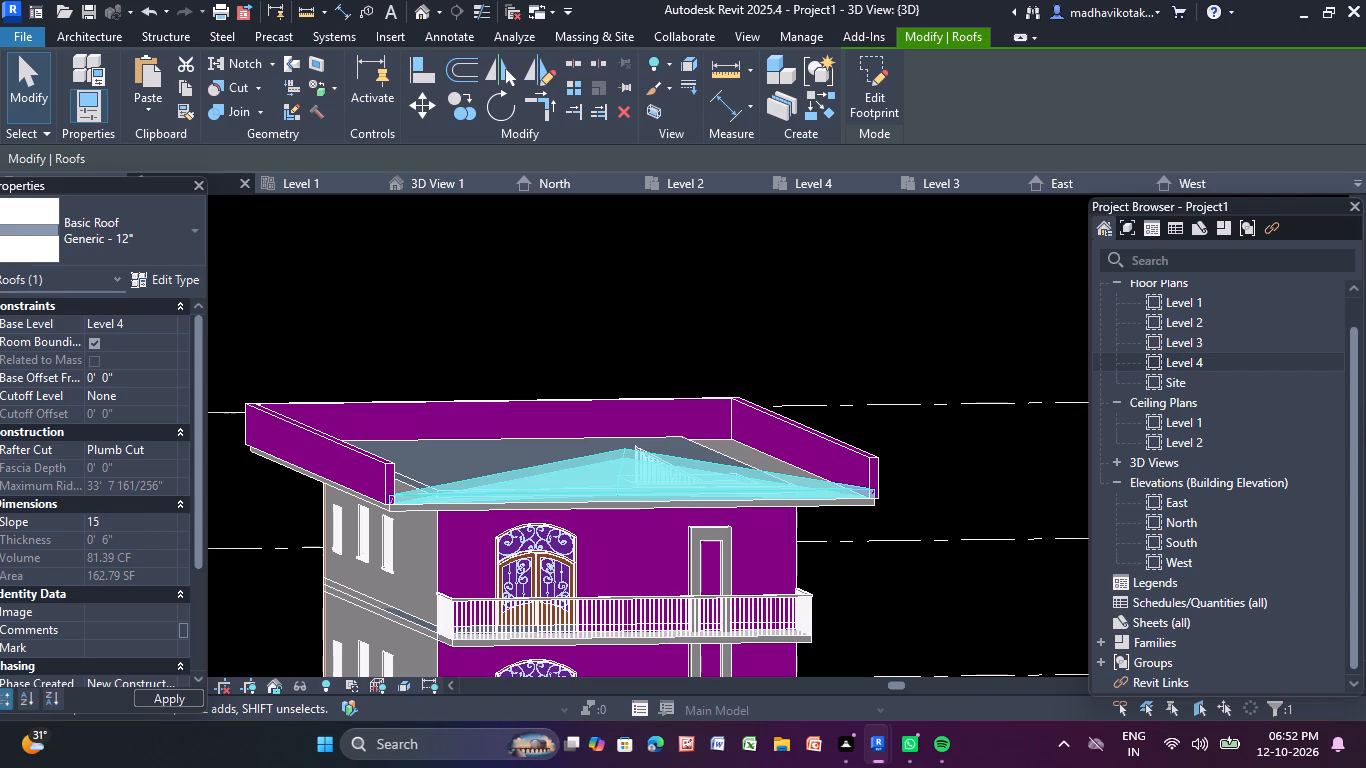
pyautogui.hotkey('shift', '"')
pyautogui.press('Return')
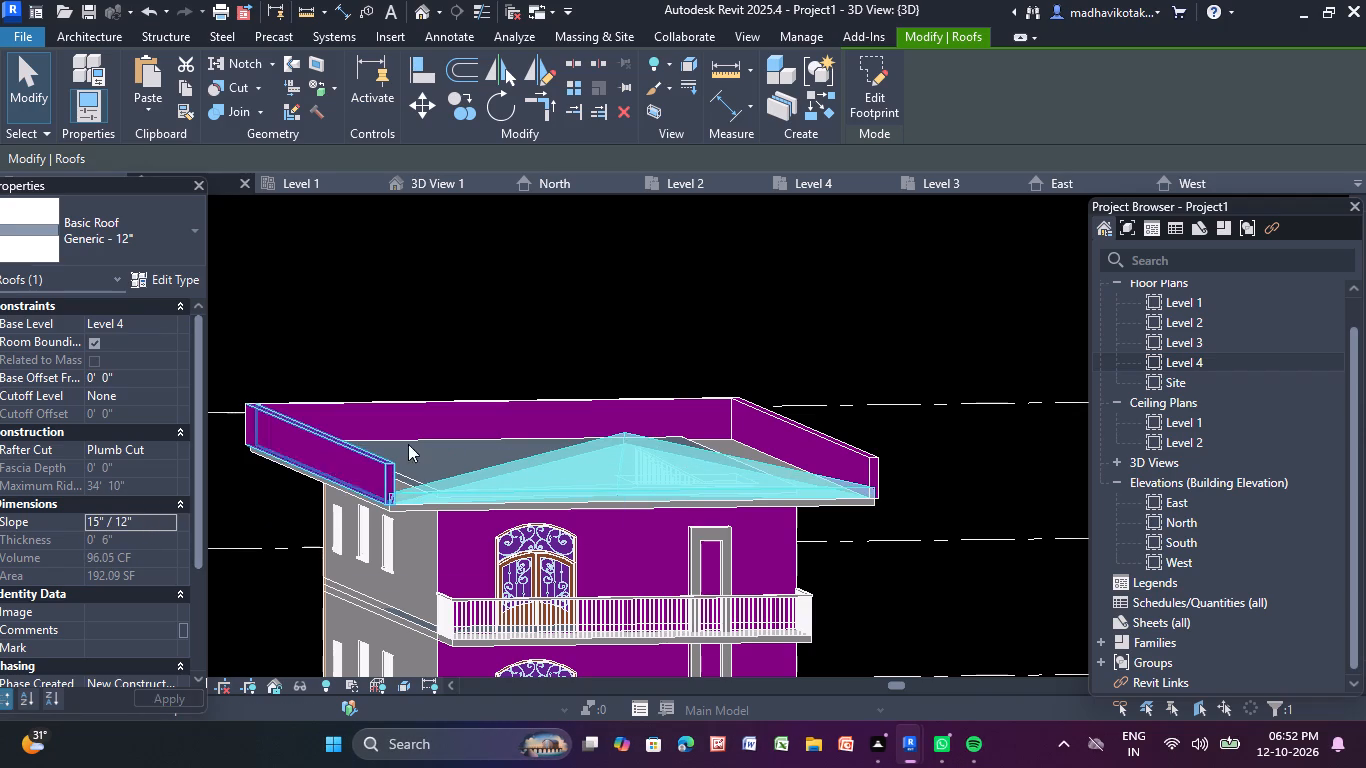
pyautogui.click(549, 304)
# Examine the front roof, parapets, balconies and side walls from several angles in the 3D view.
pyautogui.keyDown('shift'); pyautogui.moveTo(1007, 660); pyautogui.dragTo(983, 636, button='middle'); pyautogui.keyUp('shift')
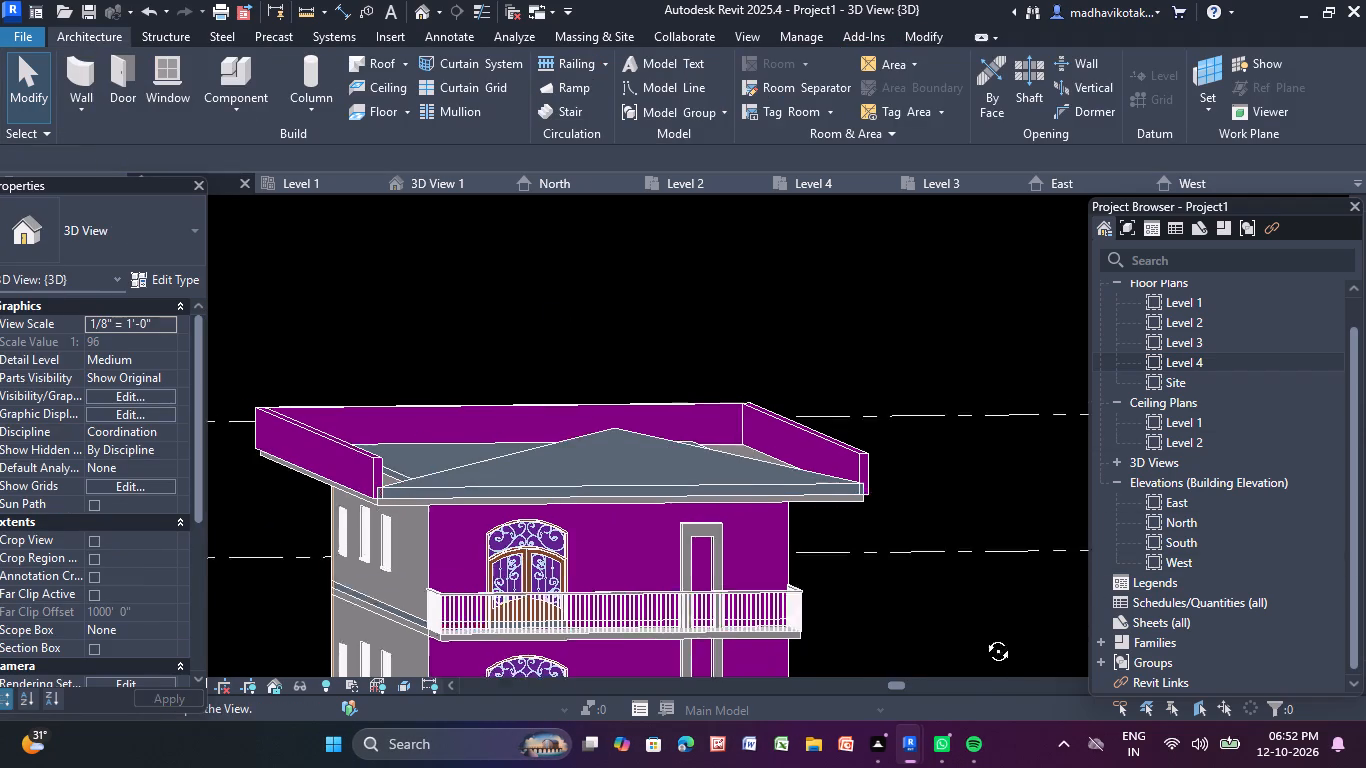
pyautogui.keyDown('shift'); pyautogui.moveTo(983, 636); pyautogui.dragTo(1027, 550, button='middle'); pyautogui.keyUp('shift')
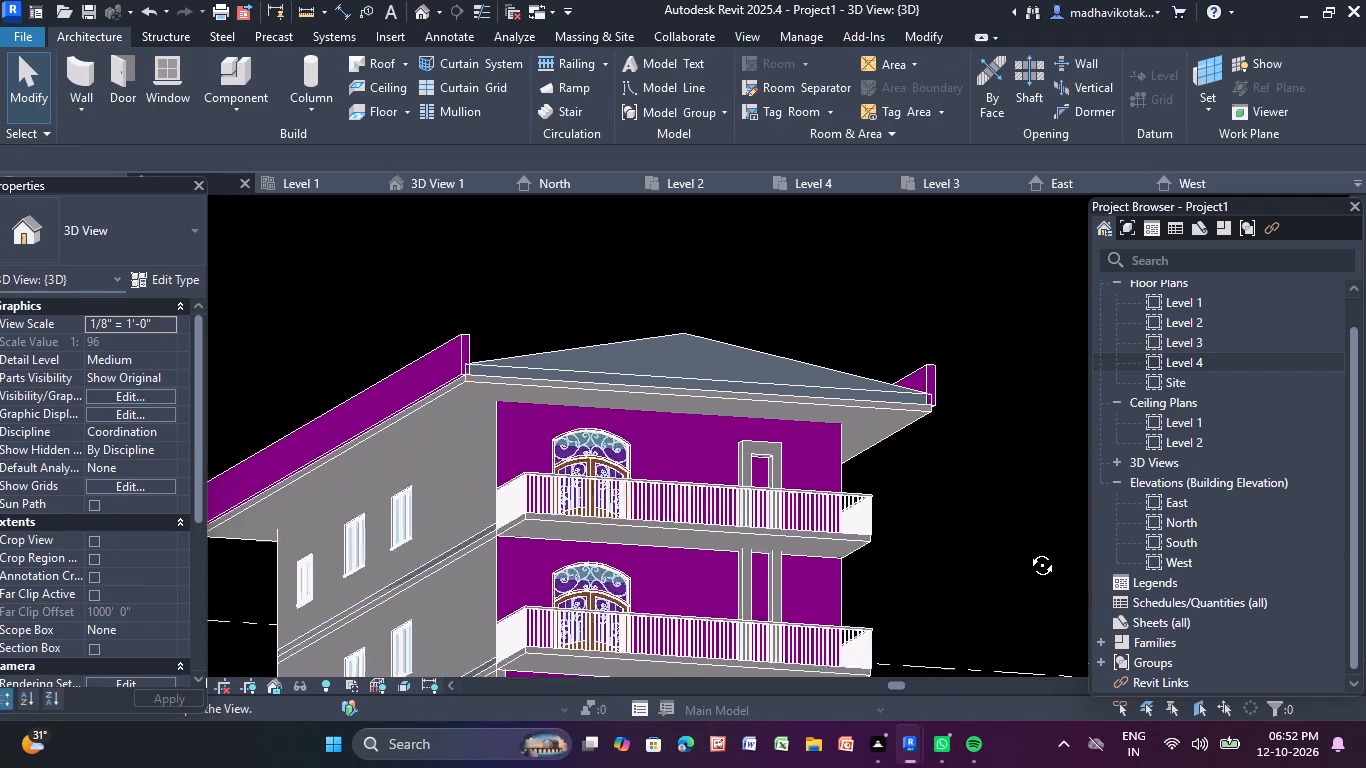
pyautogui.keyDown('shift'); pyautogui.moveTo(1027, 550); pyautogui.dragTo(990, 636, button='middle'); pyautogui.keyUp('shift')
pyautogui.keyDown('shift'); pyautogui.scroll(-2, 973, 582); pyautogui.keyUp('shift')
pyautogui.moveTo(973, 582); pyautogui.dragTo(1056, 372, button='middle')
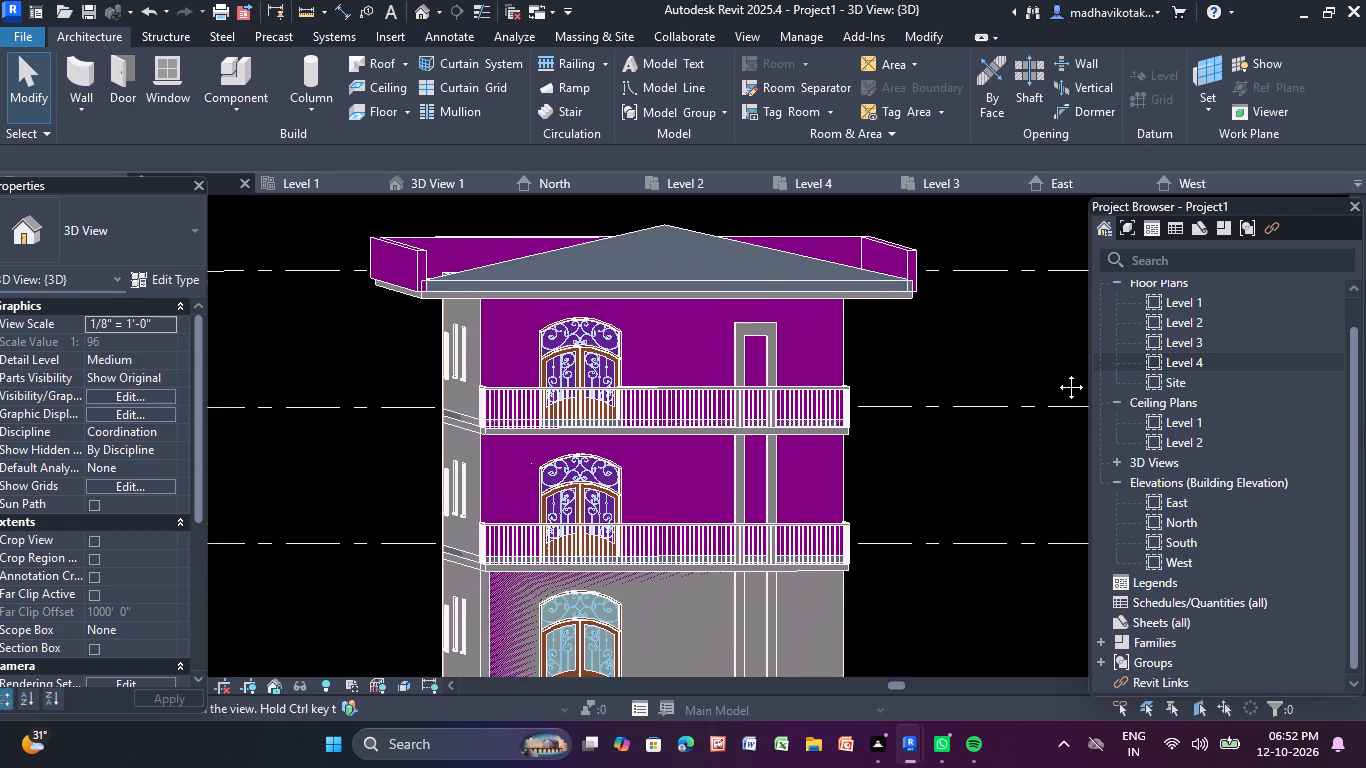
pyautogui.moveTo(1056, 372); pyautogui.dragTo(1041, 322, button='middle')
pyautogui.keyDown('shift'); pyautogui.moveTo(915, 422); pyautogui.dragTo(1045, 505, button='middle'); pyautogui.keyUp('shift')
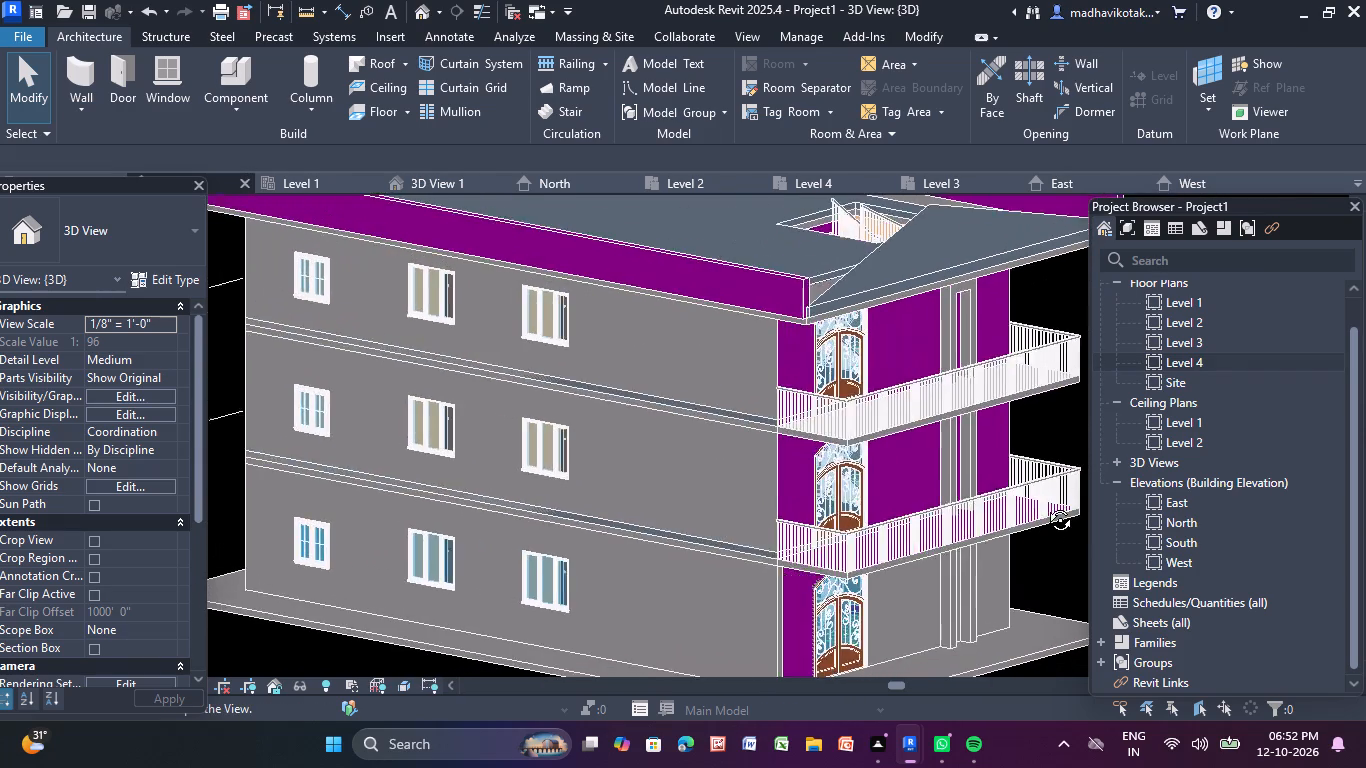
pyautogui.keyDown('shift'); pyautogui.moveTo(1045, 505); pyautogui.dragTo(1042, 520, button='middle'); pyautogui.keyUp('shift')
pyautogui.moveTo(498, 609); pyautogui.dragTo(516, 614, button='middle')
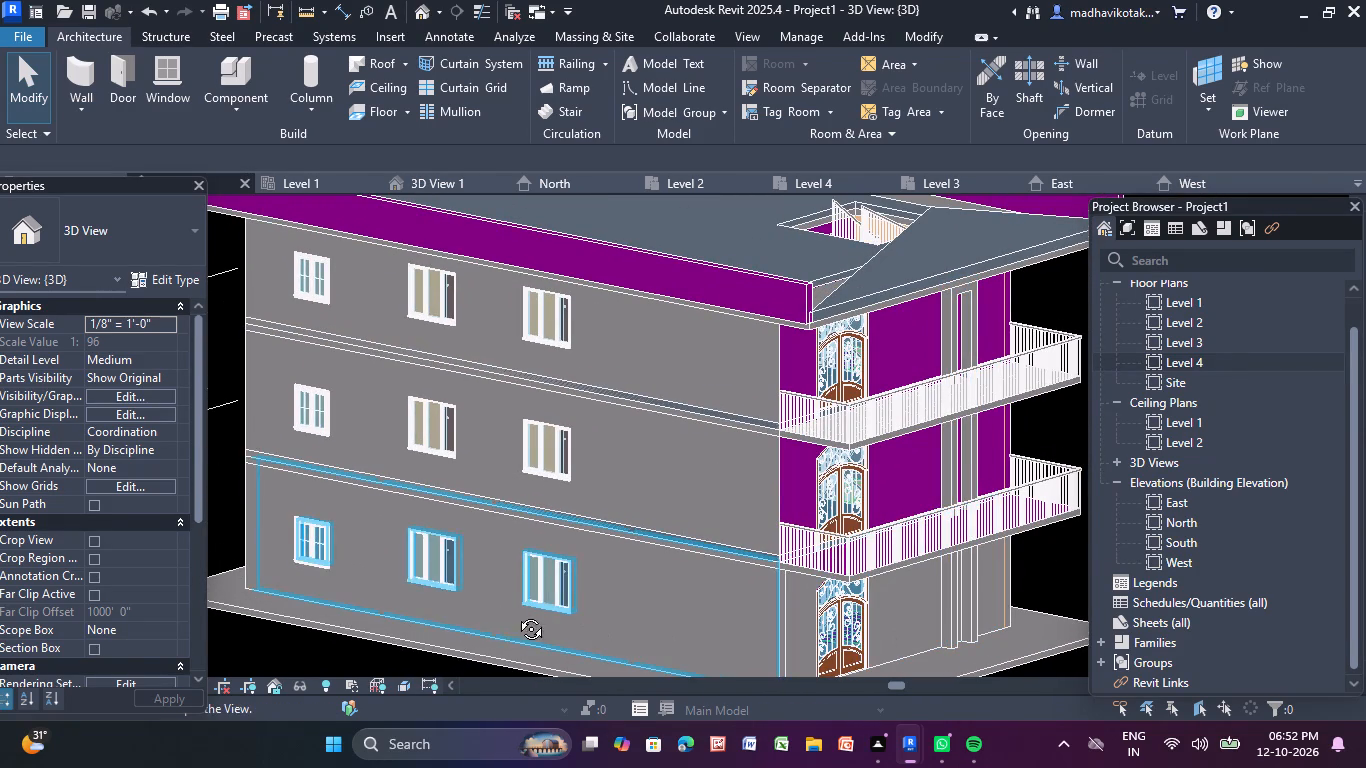
pyautogui.moveTo(516, 614); pyautogui.dragTo(617, 632, button='middle')
pyautogui.keyDown('shift'); pyautogui.moveTo(1032, 568); pyautogui.dragTo(769, 388, button='middle'); pyautogui.keyUp('shift')
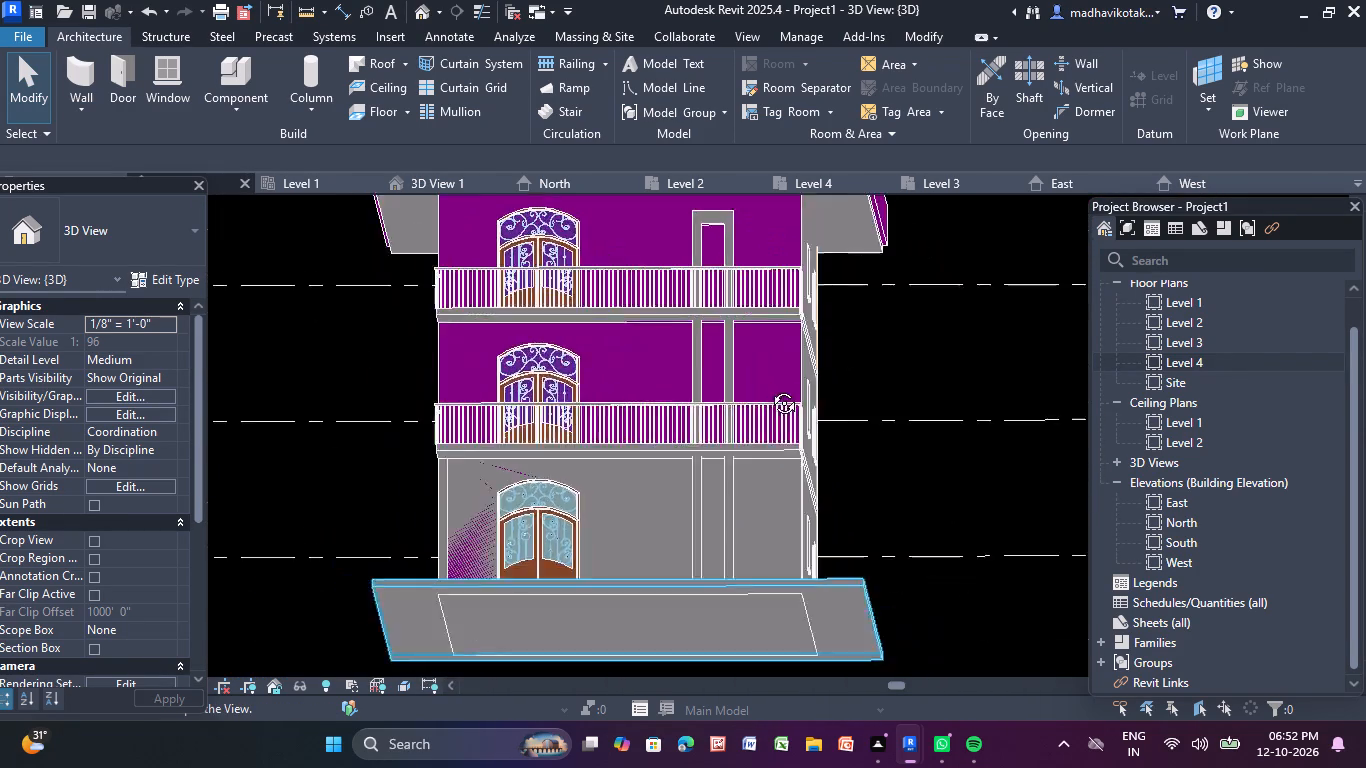
pyautogui.keyDown('shift'); pyautogui.moveTo(769, 388); pyautogui.dragTo(861, 549, button='middle'); pyautogui.keyUp('shift')
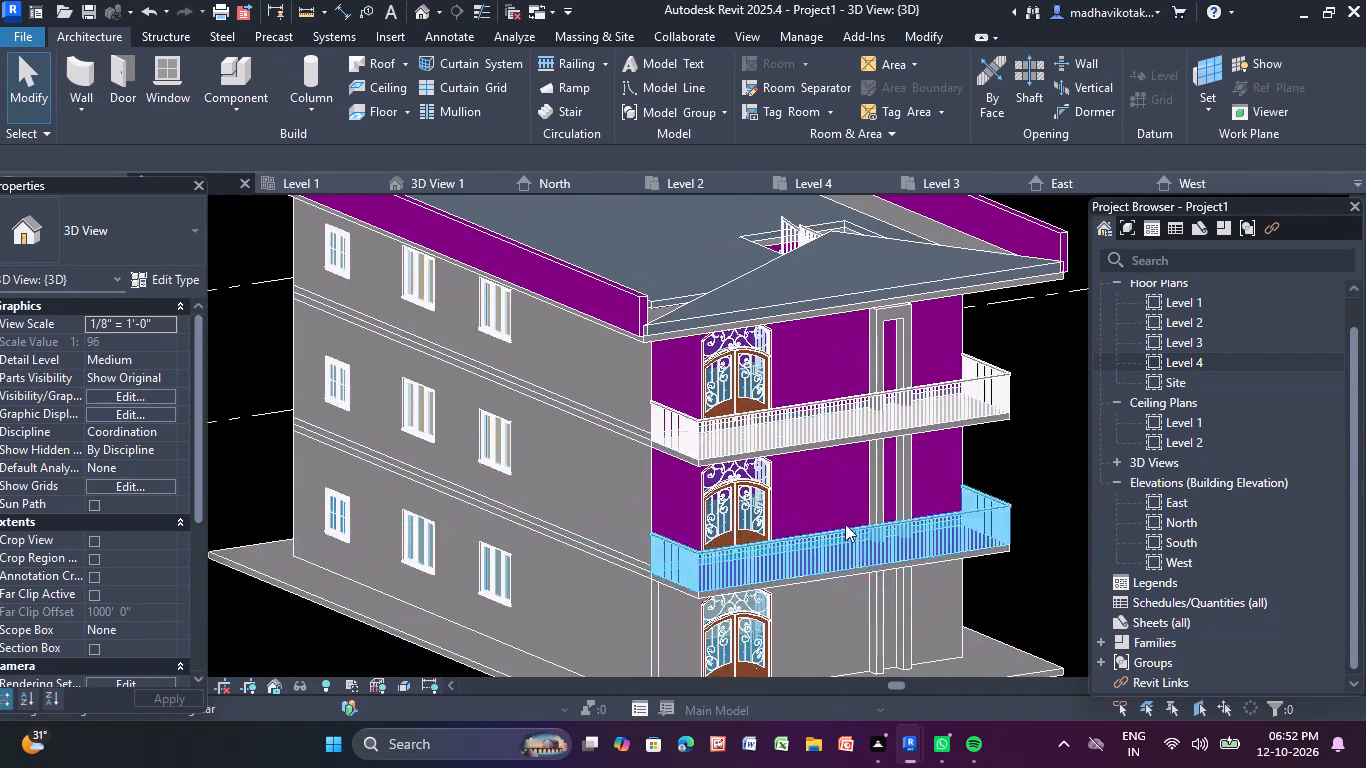
pyautogui.scroll(-2, 823, 404)
pyautogui.moveTo(823, 403); pyautogui.dragTo(743, 360, button='middle')
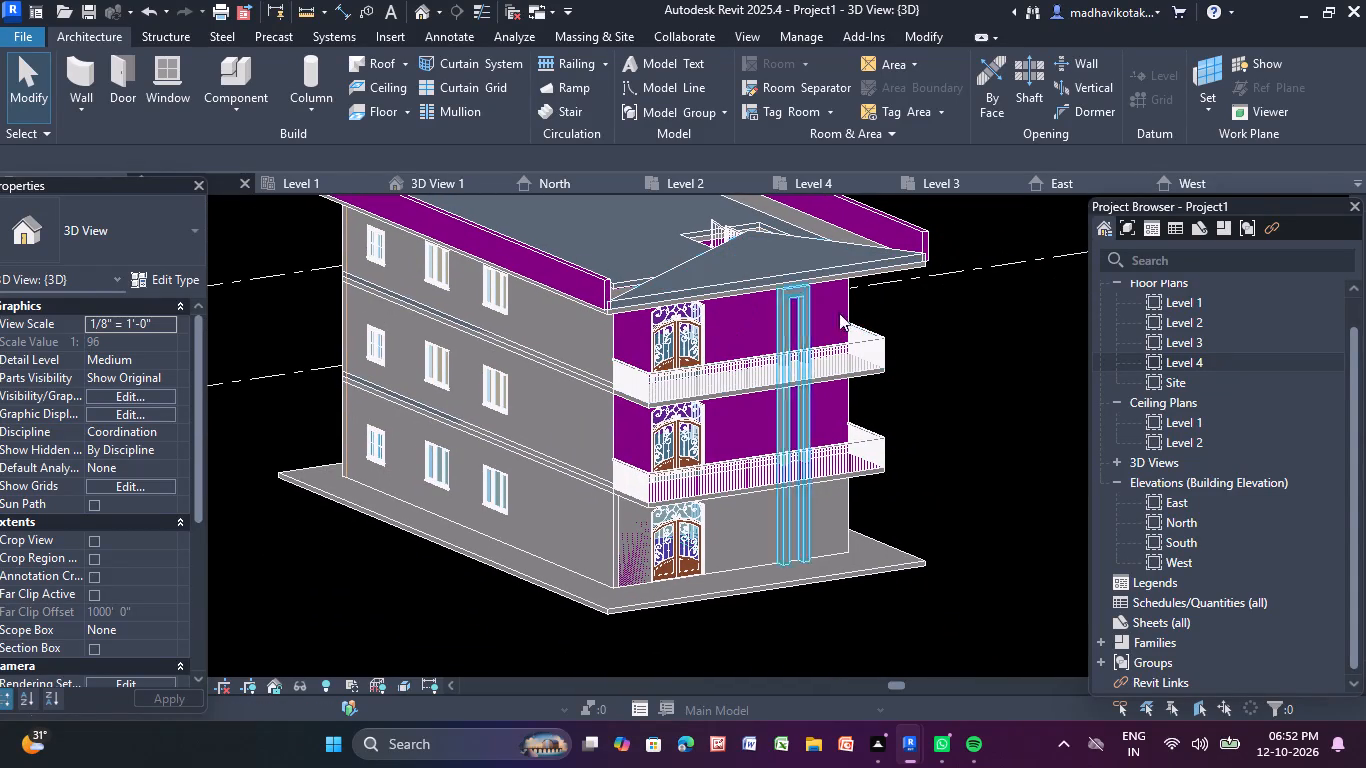
pyautogui.keyDown('shift'); pyautogui.moveTo(983, 391); pyautogui.dragTo(856, 434, button='middle'); pyautogui.keyUp('shift')
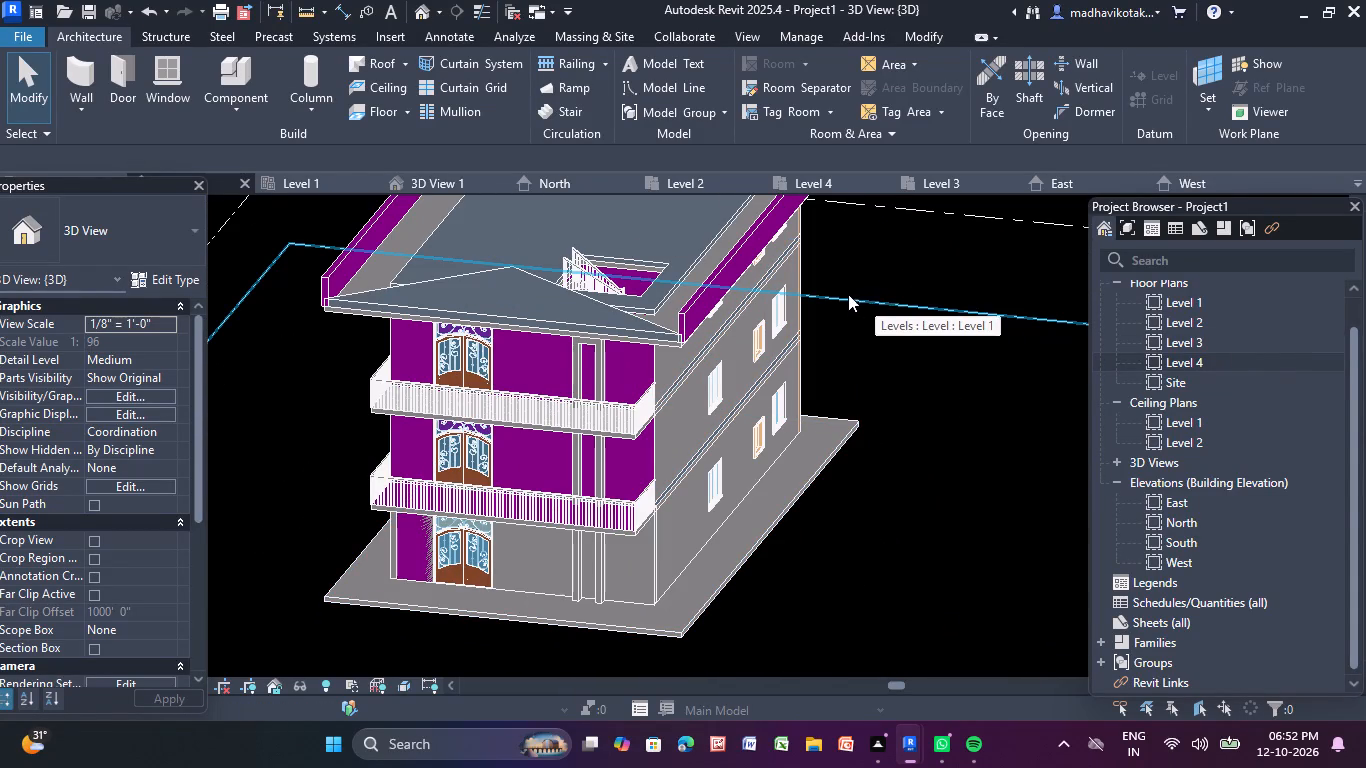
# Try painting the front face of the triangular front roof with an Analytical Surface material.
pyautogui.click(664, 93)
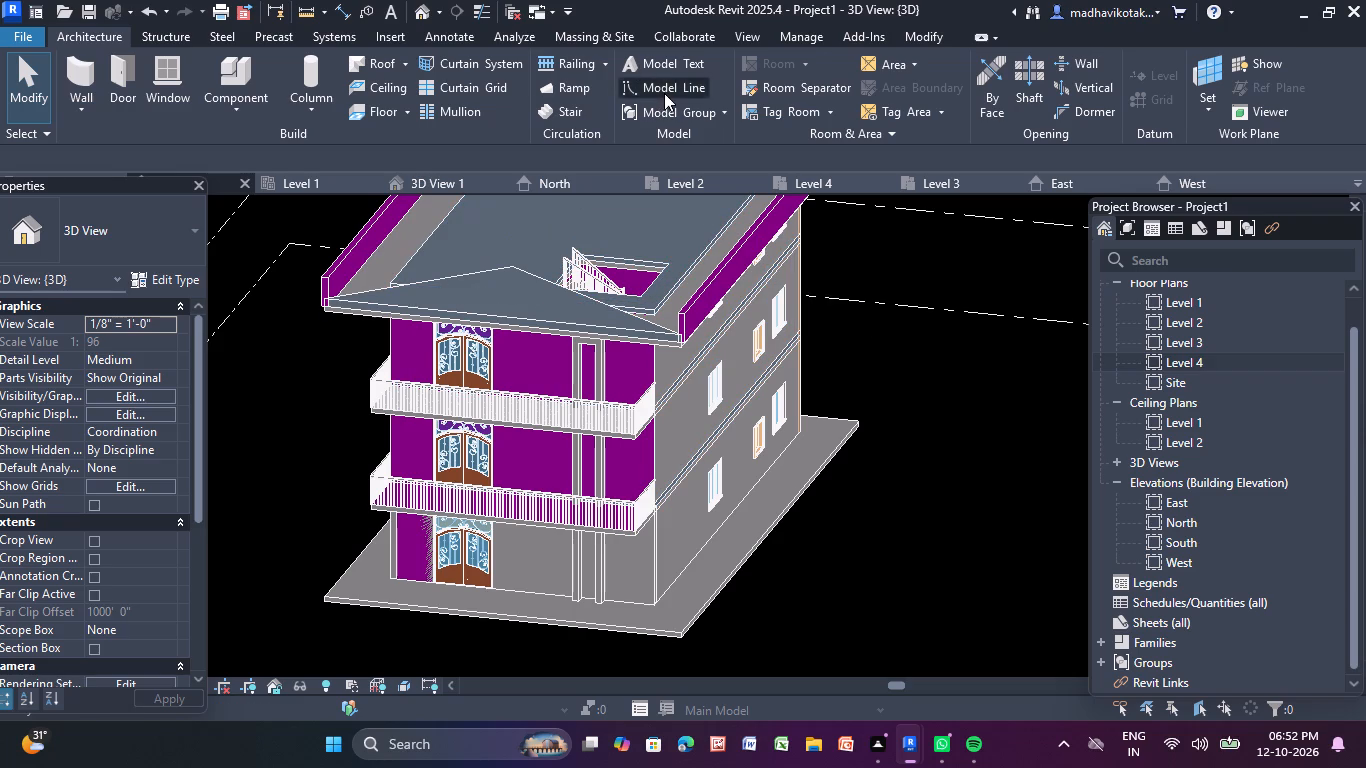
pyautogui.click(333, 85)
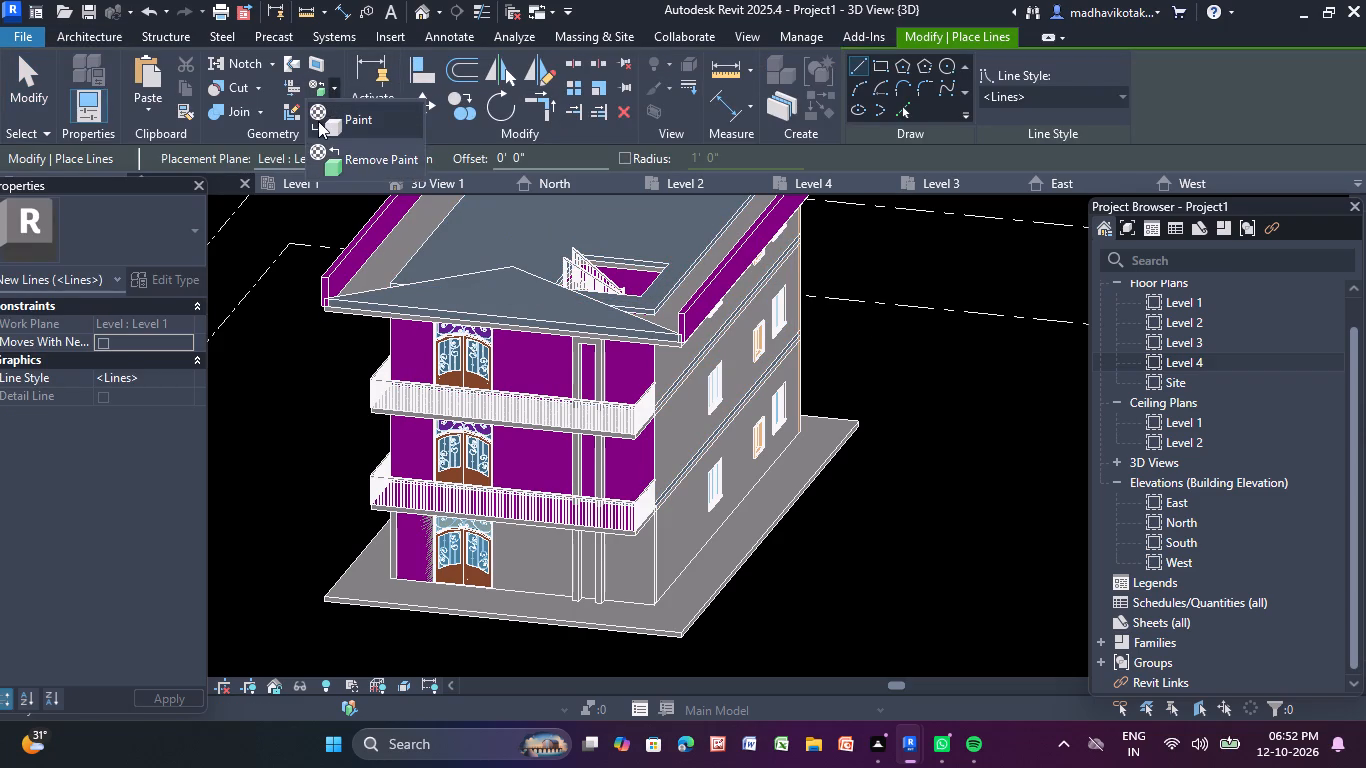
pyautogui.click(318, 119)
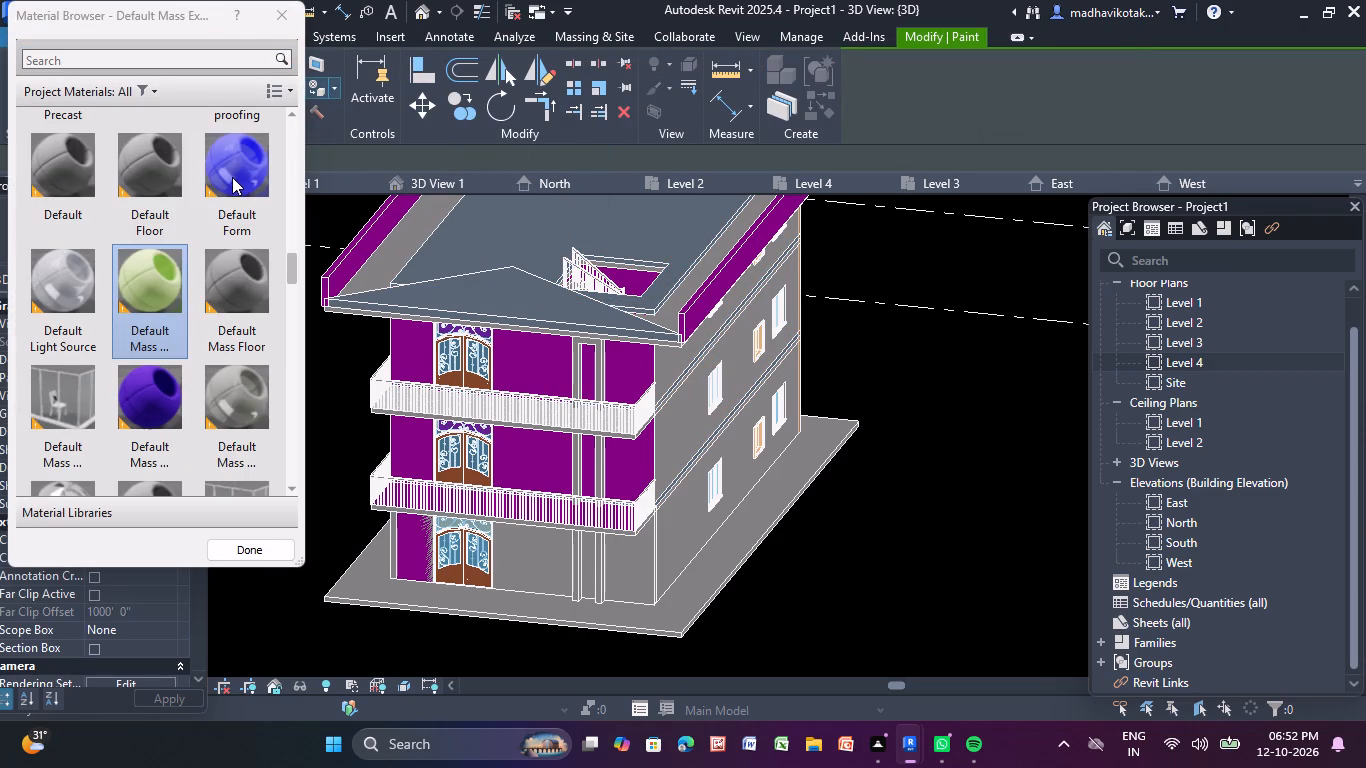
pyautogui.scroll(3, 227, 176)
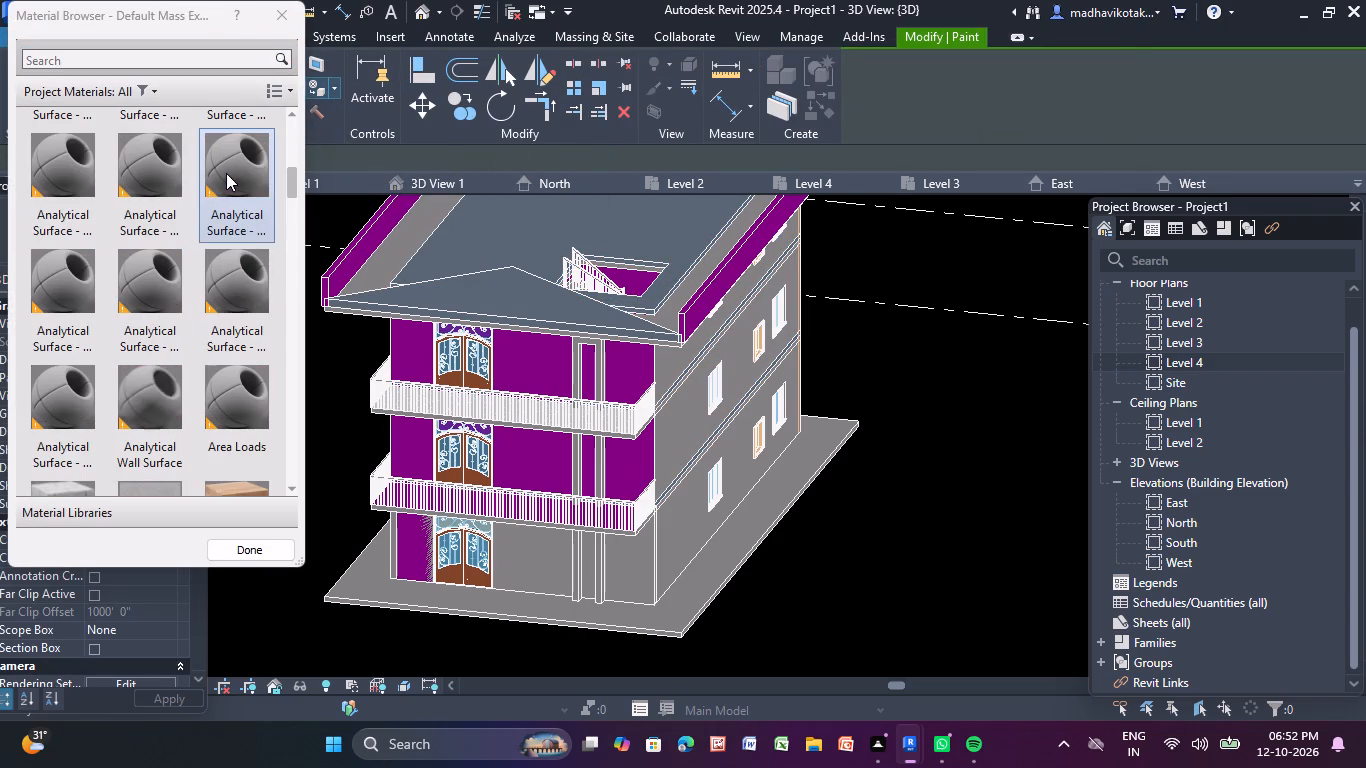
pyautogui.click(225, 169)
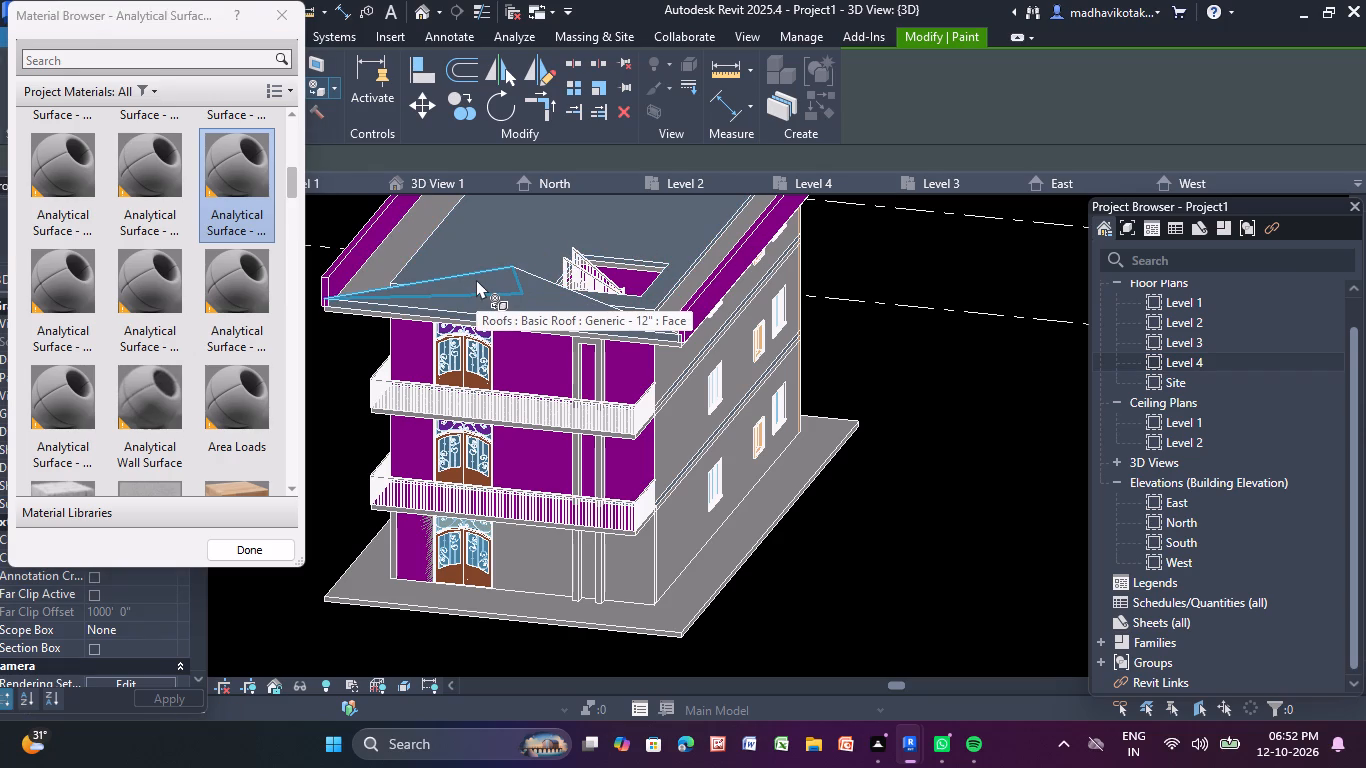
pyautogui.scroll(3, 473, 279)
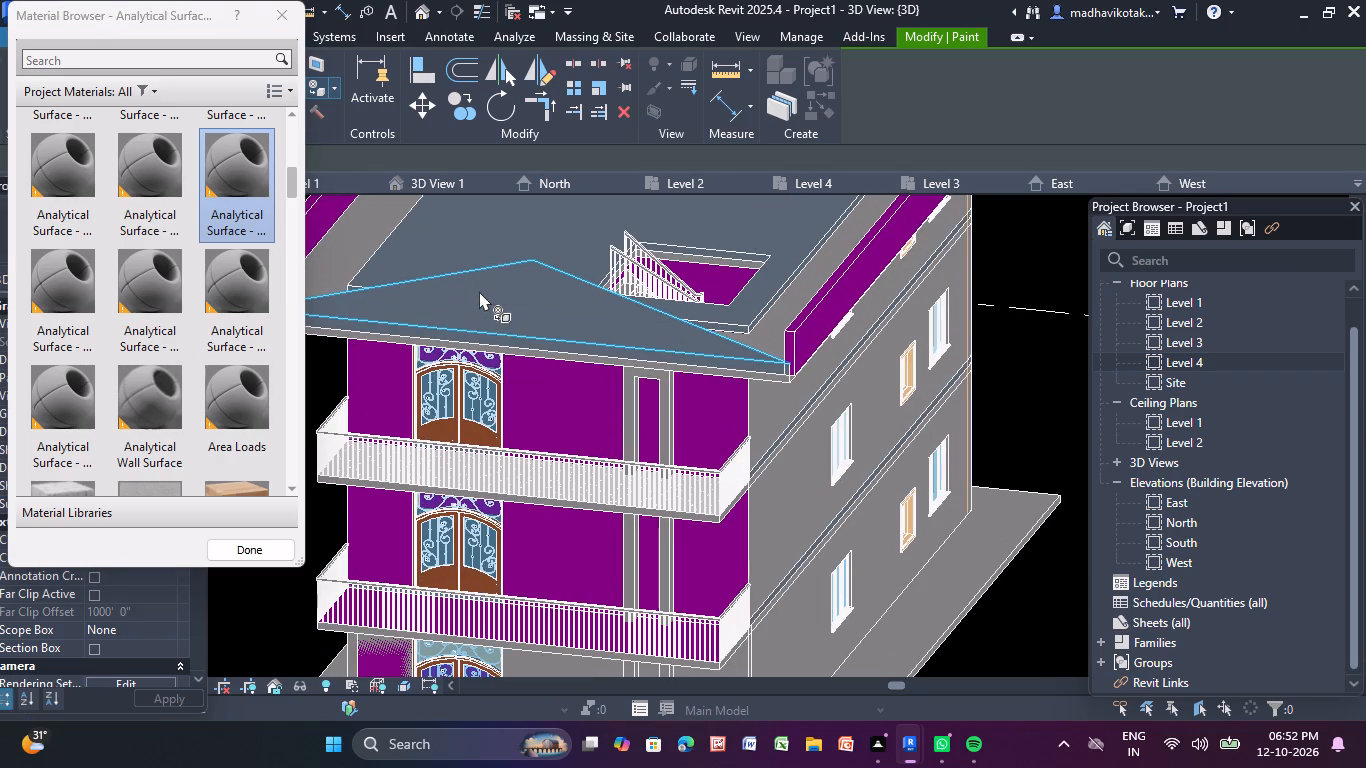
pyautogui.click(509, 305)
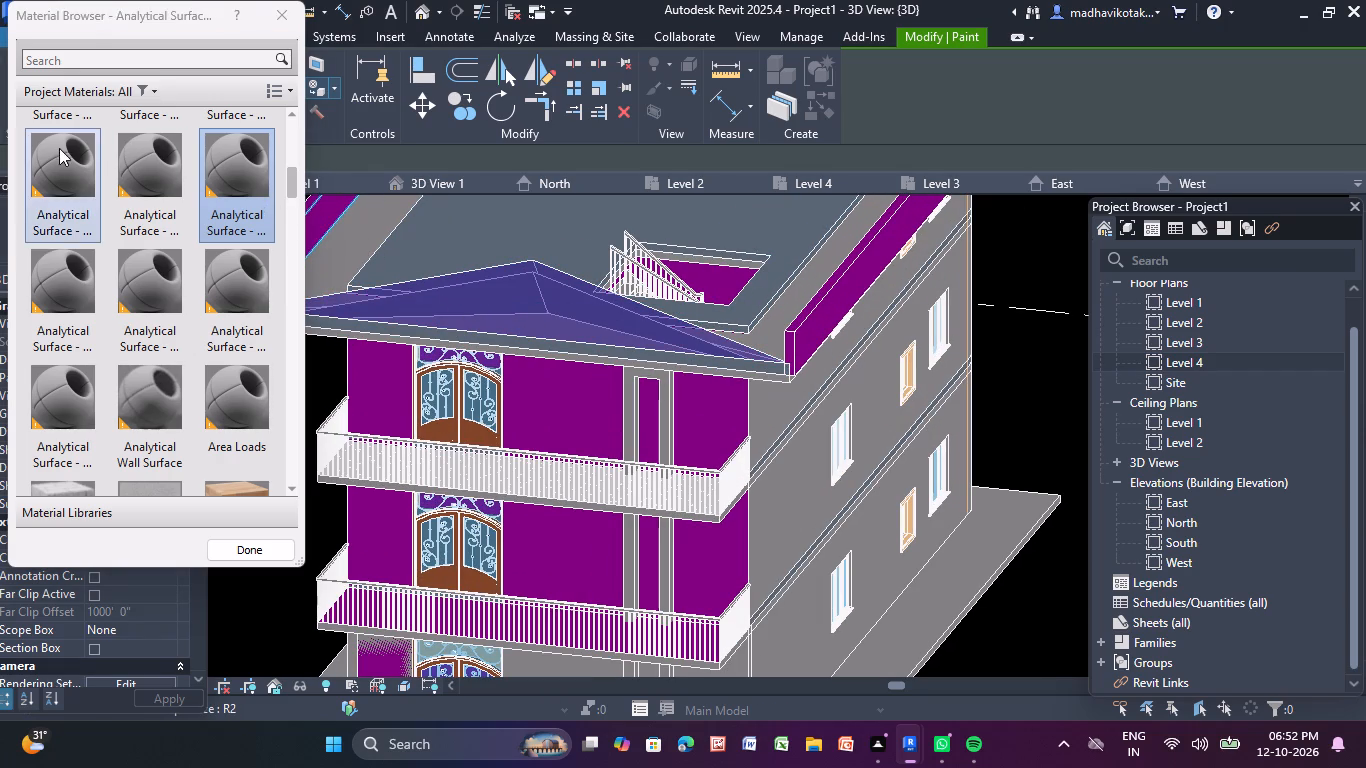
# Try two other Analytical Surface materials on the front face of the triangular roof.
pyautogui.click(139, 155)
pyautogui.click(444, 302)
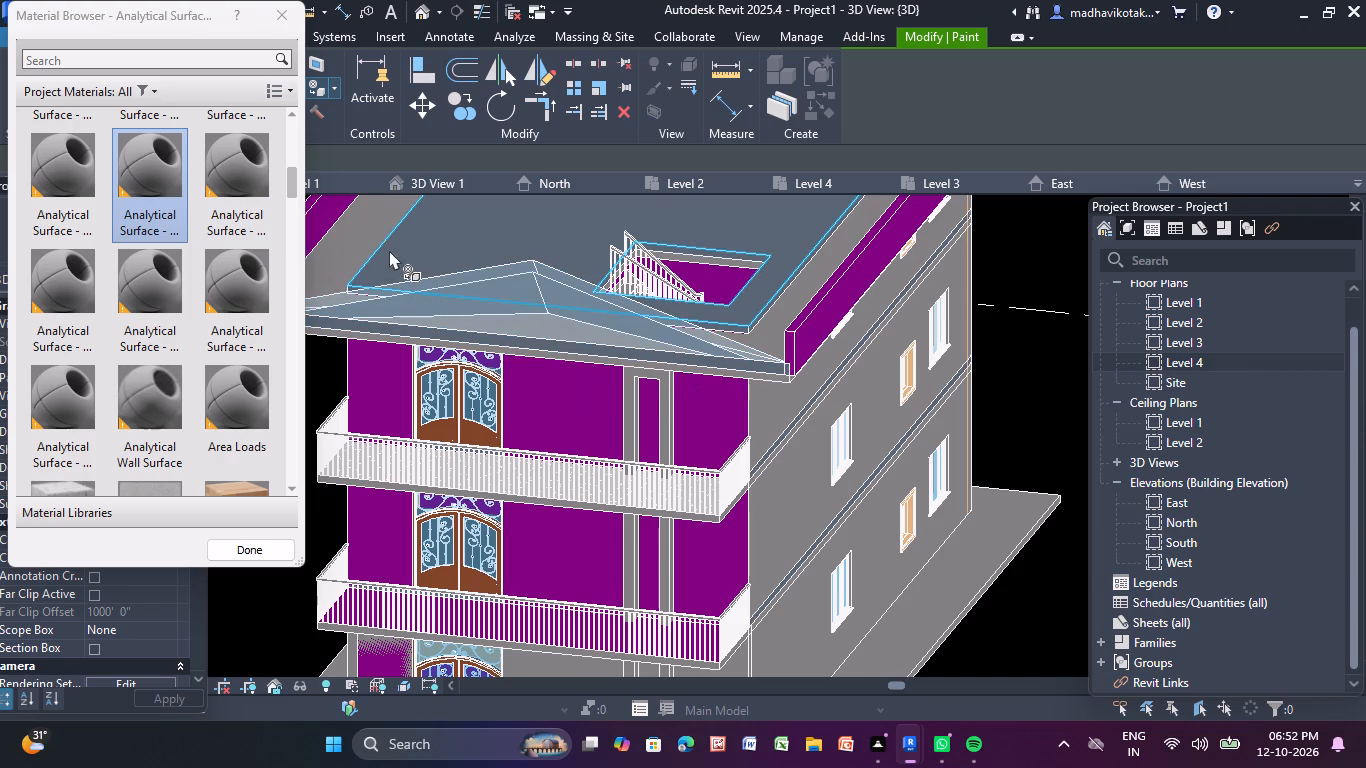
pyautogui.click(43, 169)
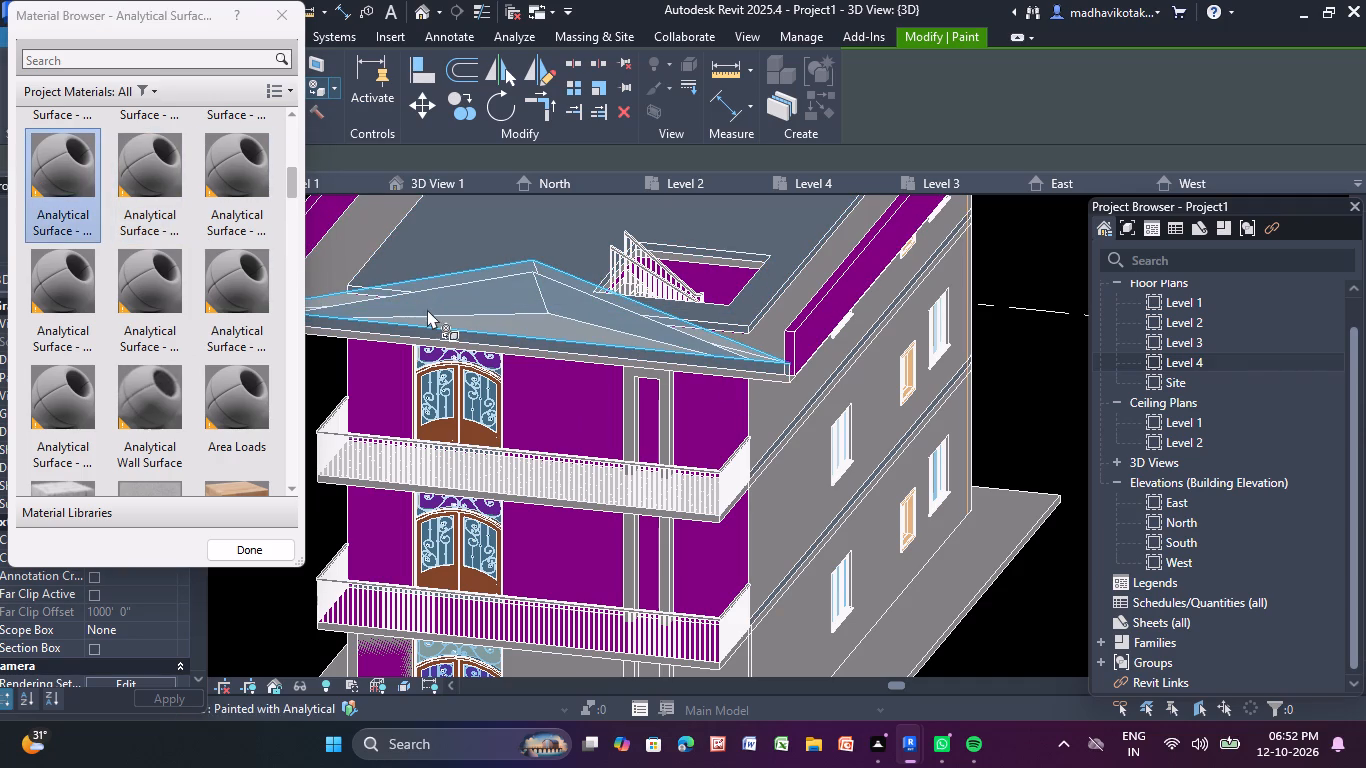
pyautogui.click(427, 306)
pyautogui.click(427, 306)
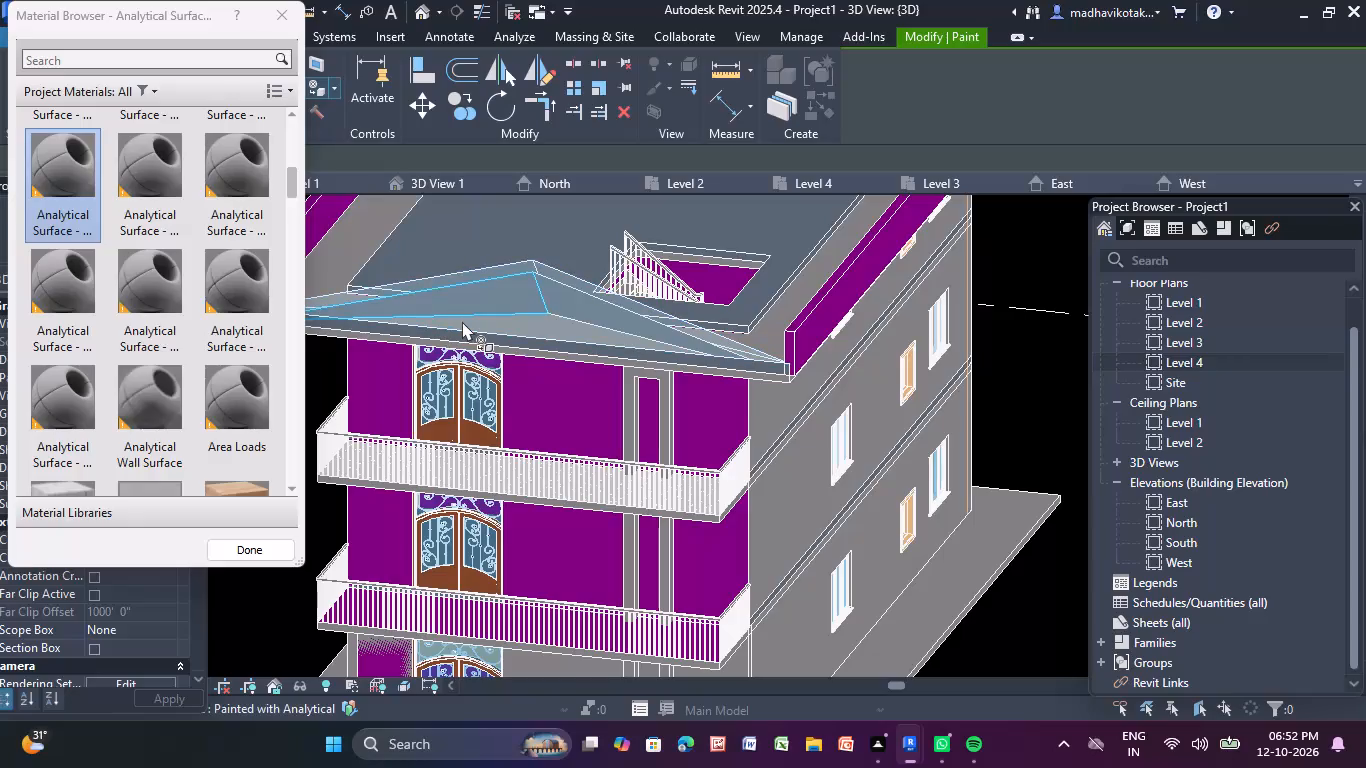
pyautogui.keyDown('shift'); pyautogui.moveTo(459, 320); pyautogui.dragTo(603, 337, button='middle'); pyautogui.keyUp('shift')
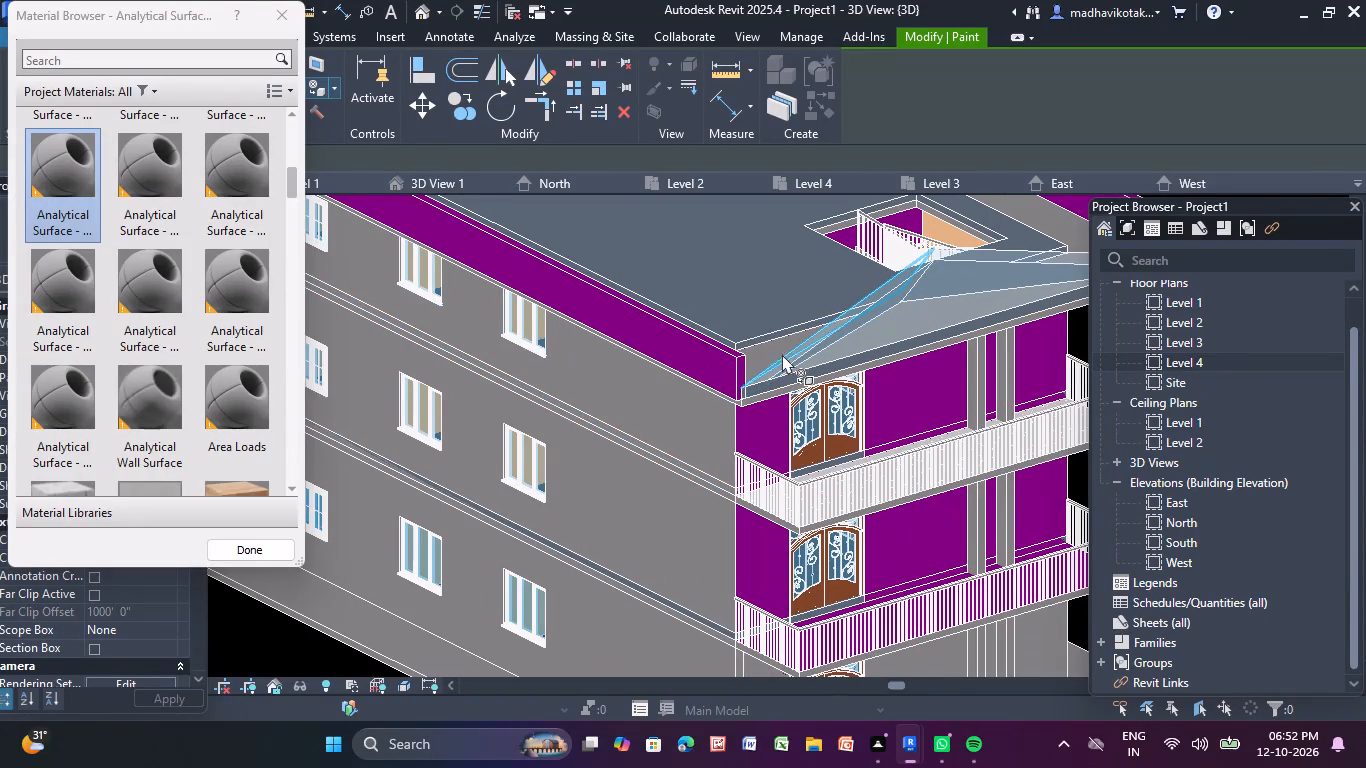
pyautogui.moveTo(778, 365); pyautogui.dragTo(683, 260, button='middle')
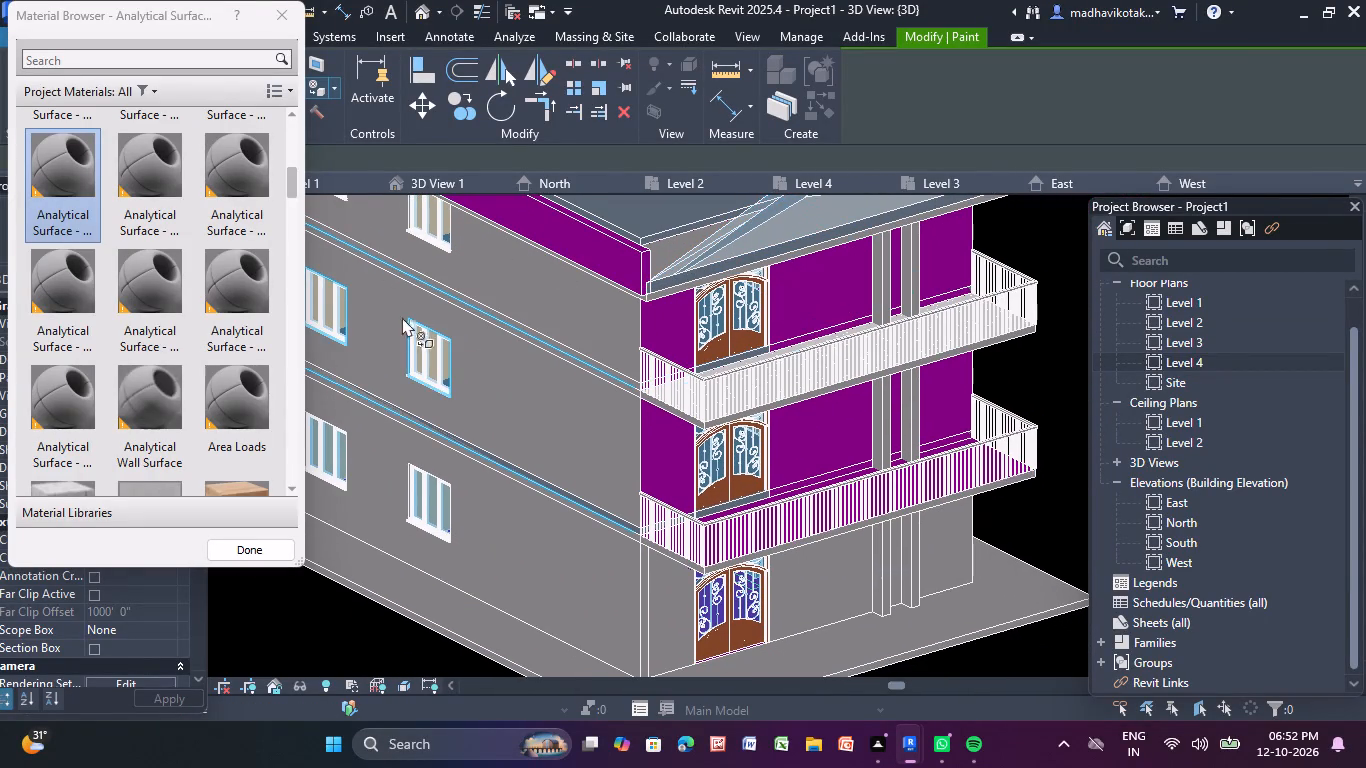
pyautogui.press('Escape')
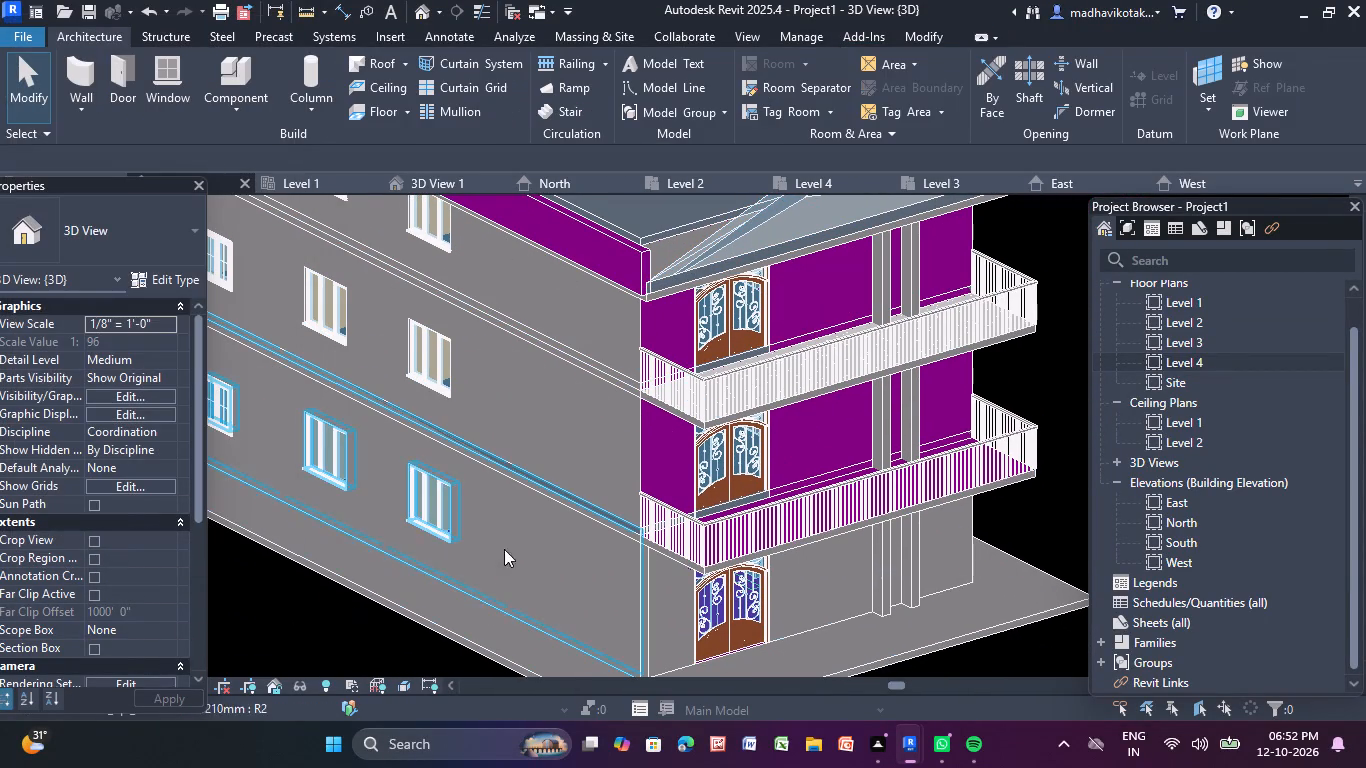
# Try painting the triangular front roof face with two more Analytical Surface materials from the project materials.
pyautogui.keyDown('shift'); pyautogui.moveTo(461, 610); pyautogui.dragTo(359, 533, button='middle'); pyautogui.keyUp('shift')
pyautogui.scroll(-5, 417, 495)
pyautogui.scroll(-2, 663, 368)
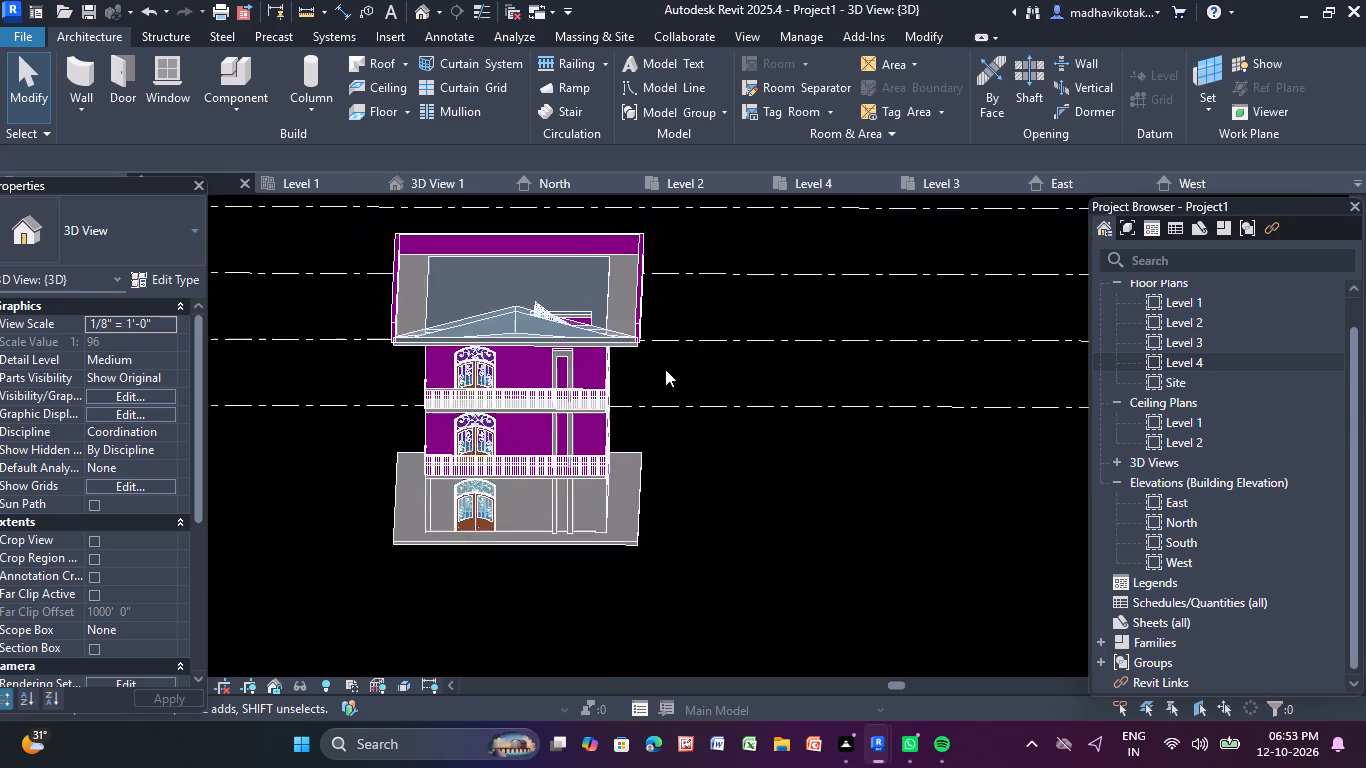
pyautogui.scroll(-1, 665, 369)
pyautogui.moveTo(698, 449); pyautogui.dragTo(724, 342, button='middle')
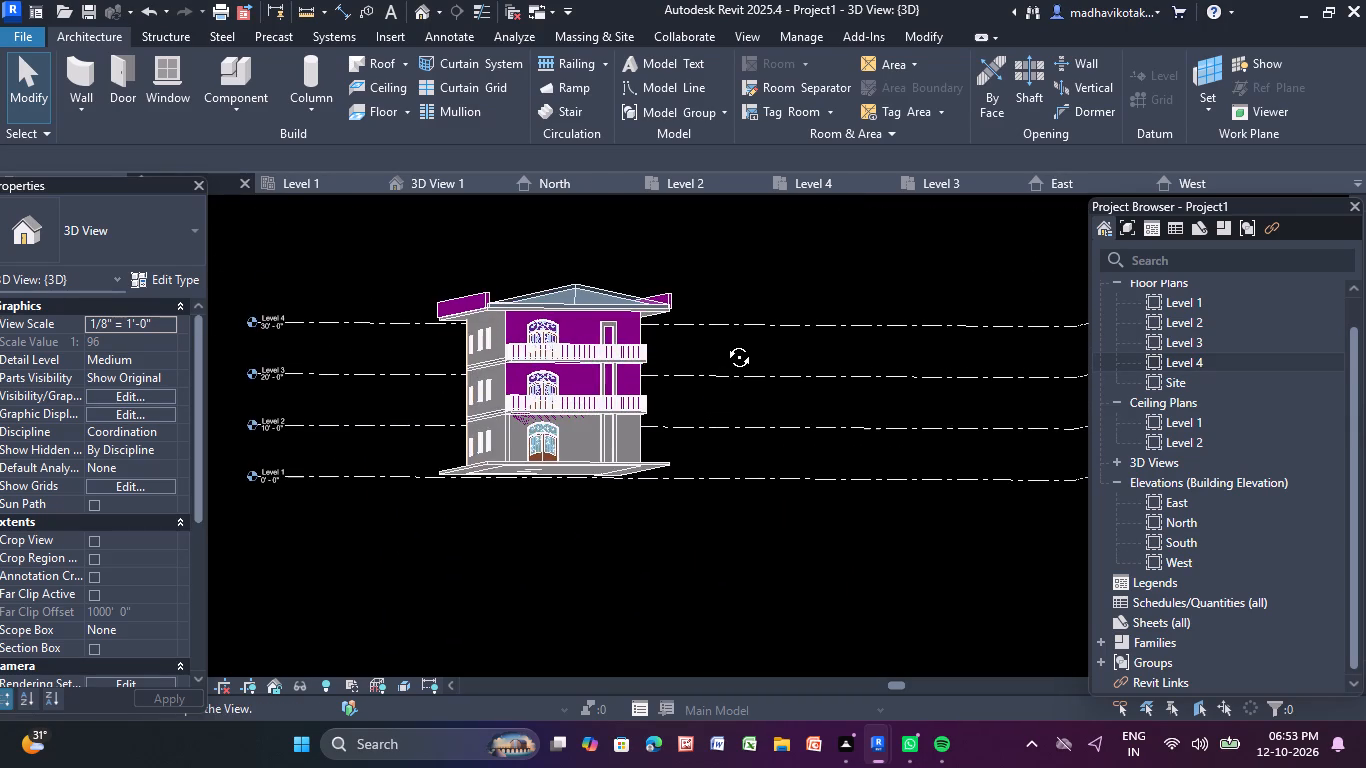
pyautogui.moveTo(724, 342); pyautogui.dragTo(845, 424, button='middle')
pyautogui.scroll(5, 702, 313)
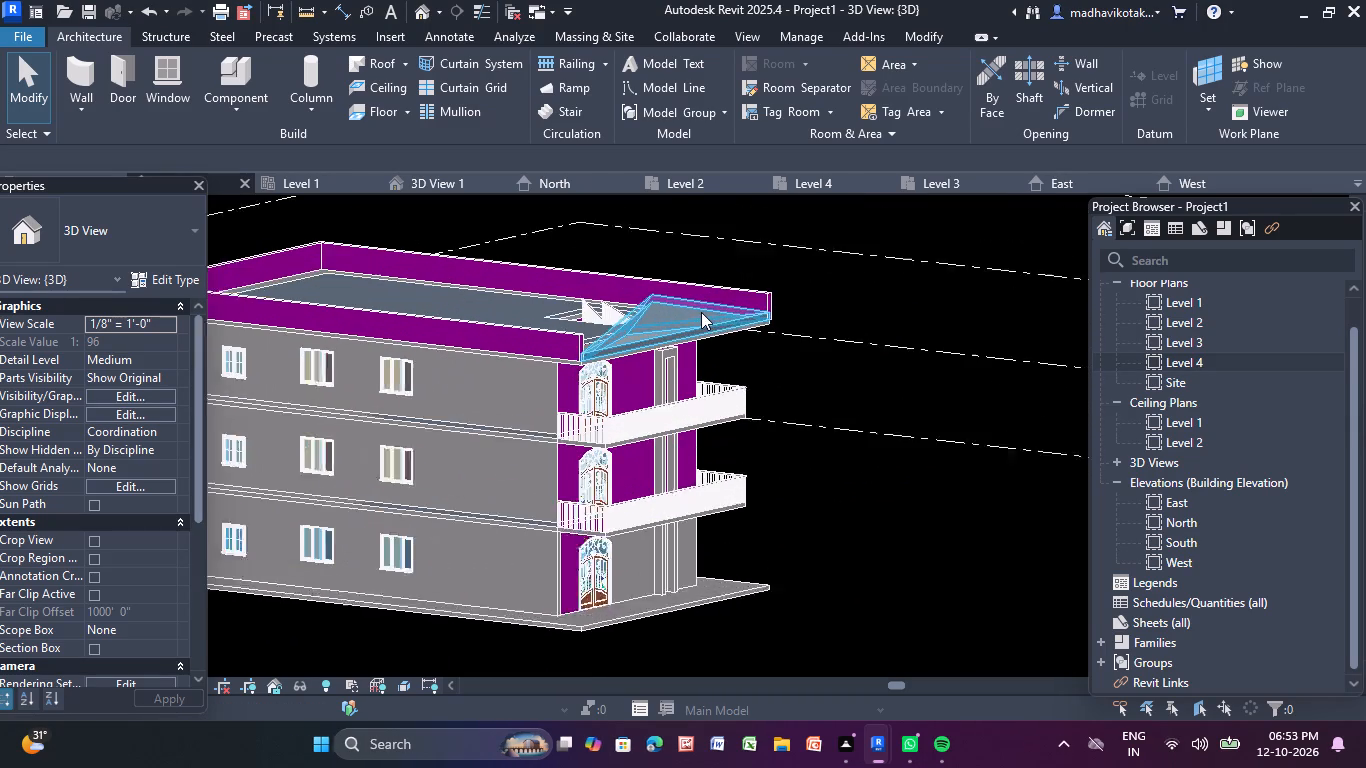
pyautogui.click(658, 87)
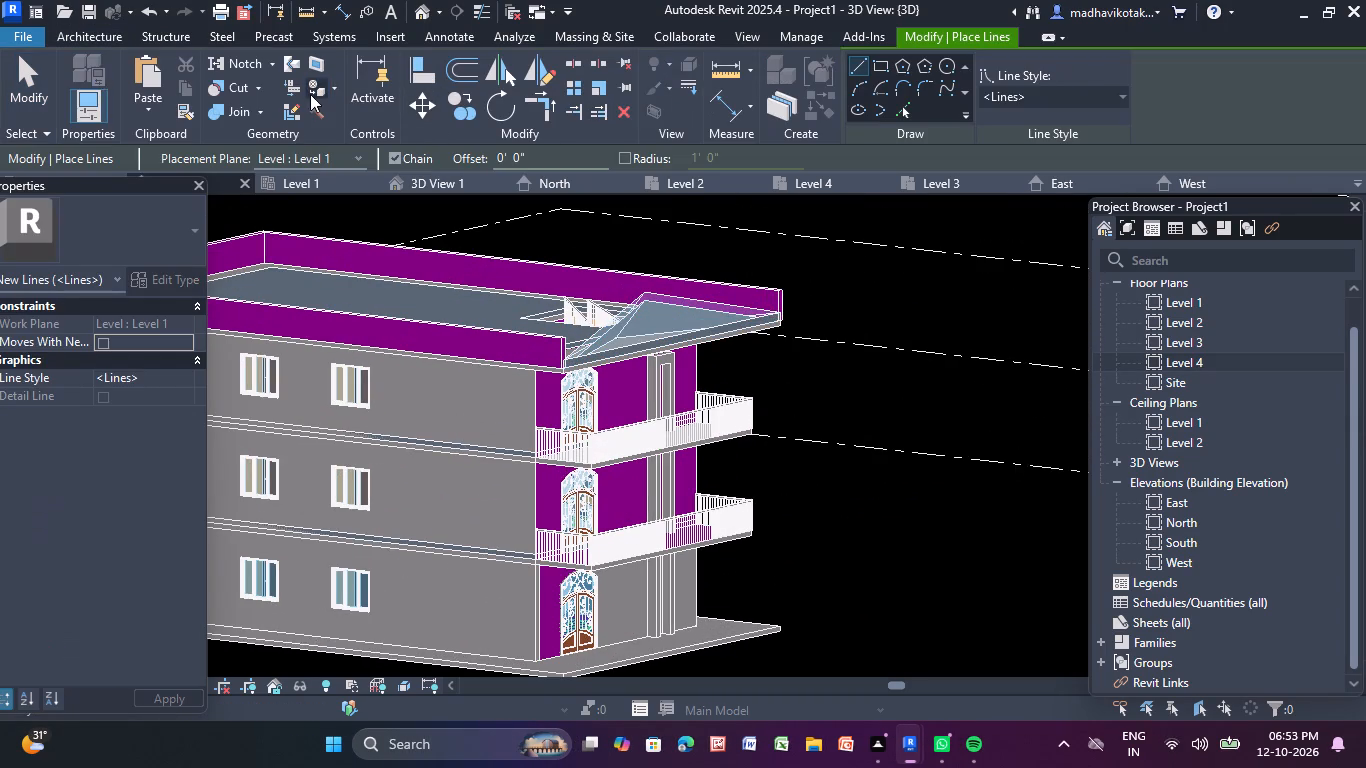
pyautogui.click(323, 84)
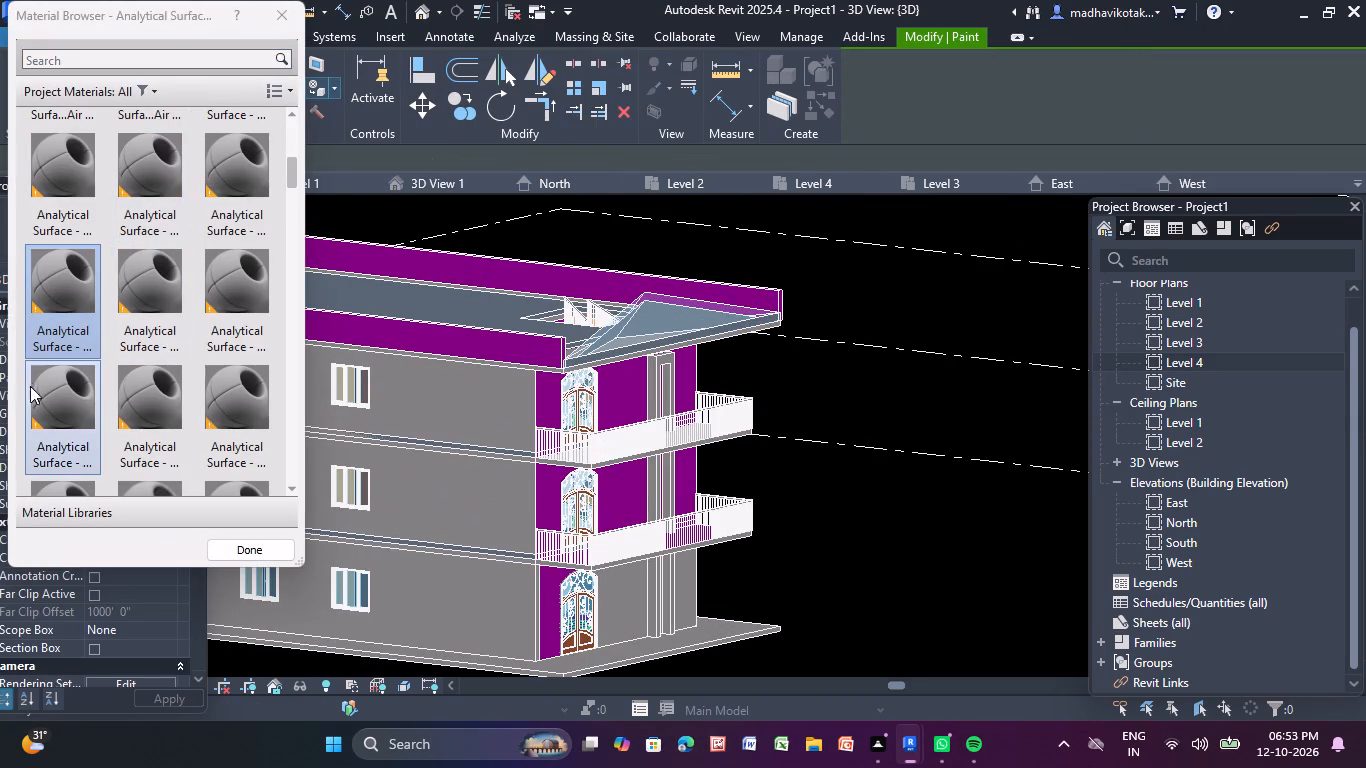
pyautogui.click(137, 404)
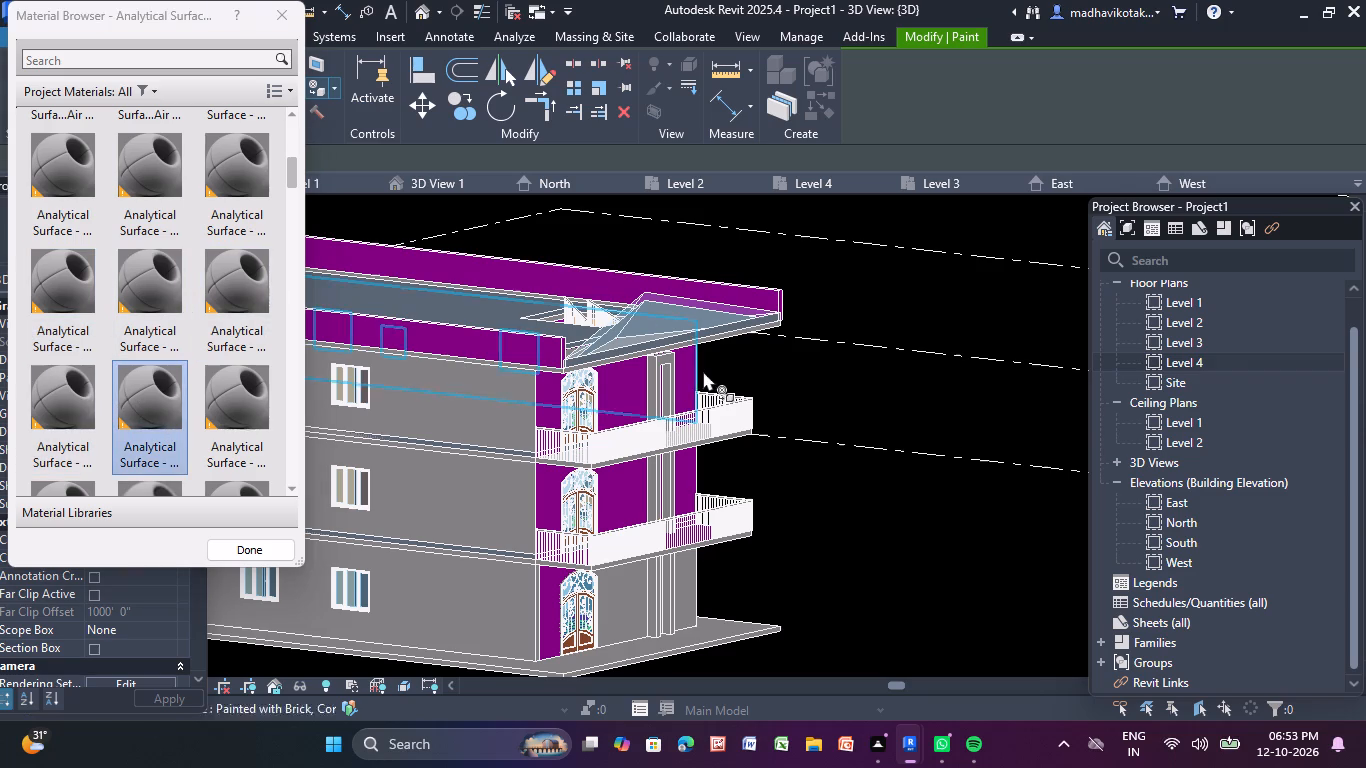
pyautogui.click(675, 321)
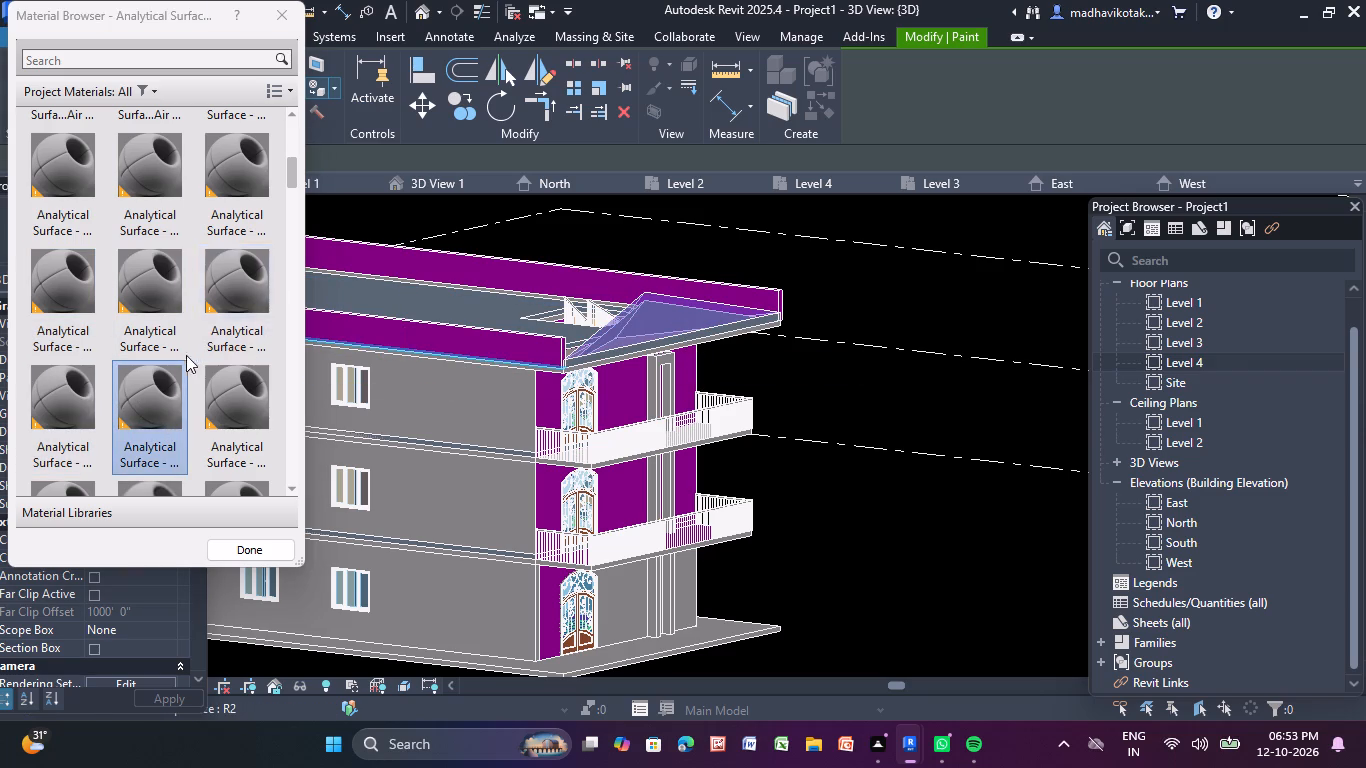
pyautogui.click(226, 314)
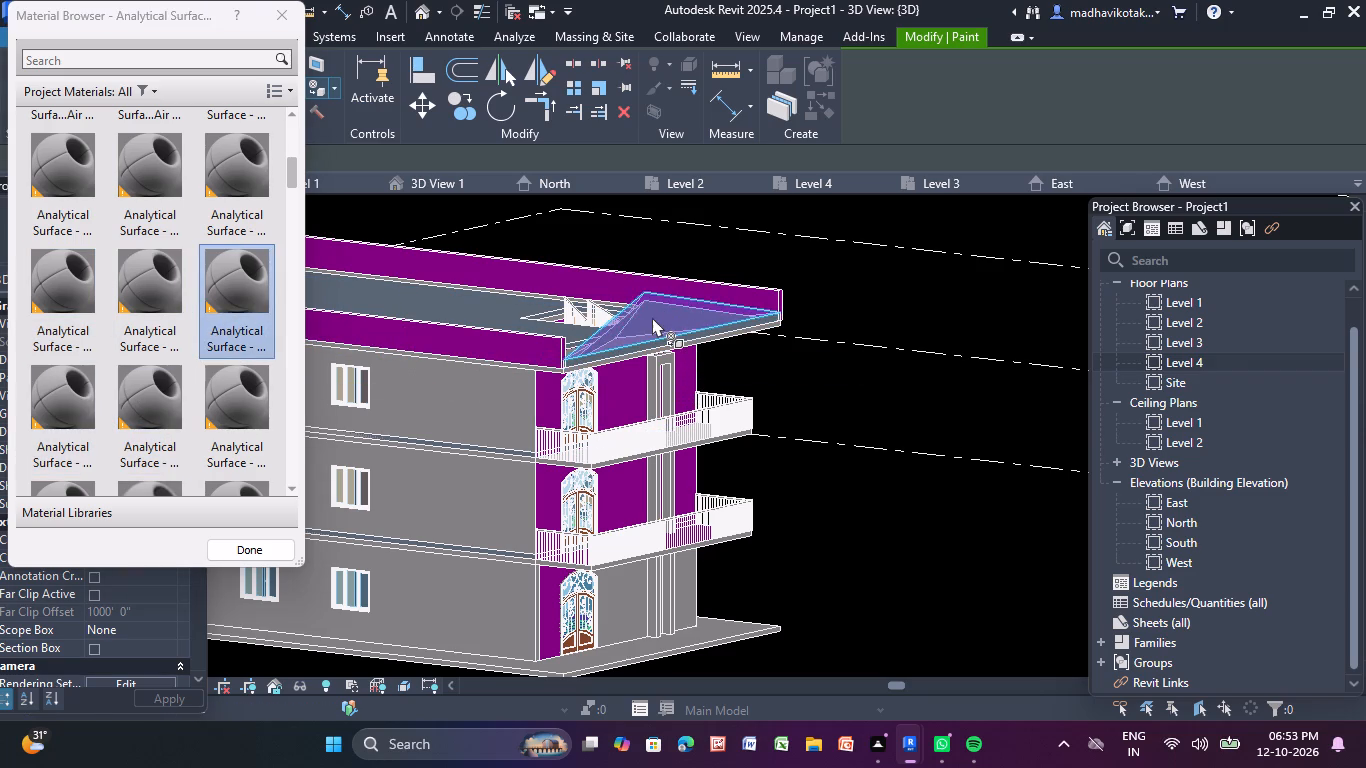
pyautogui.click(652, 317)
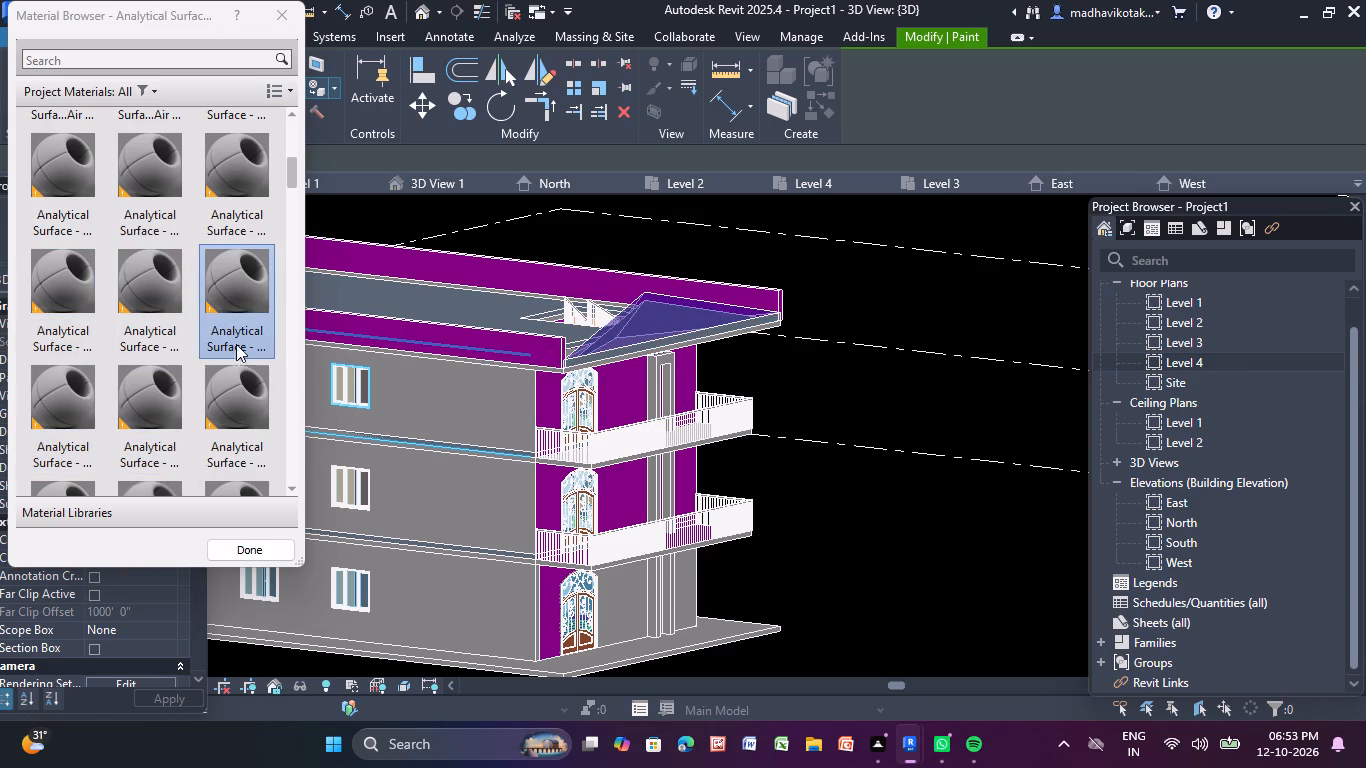
# Paint the front face of the triangular roof with the Carpet (1) material.
pyautogui.scroll(-2, 159, 365)
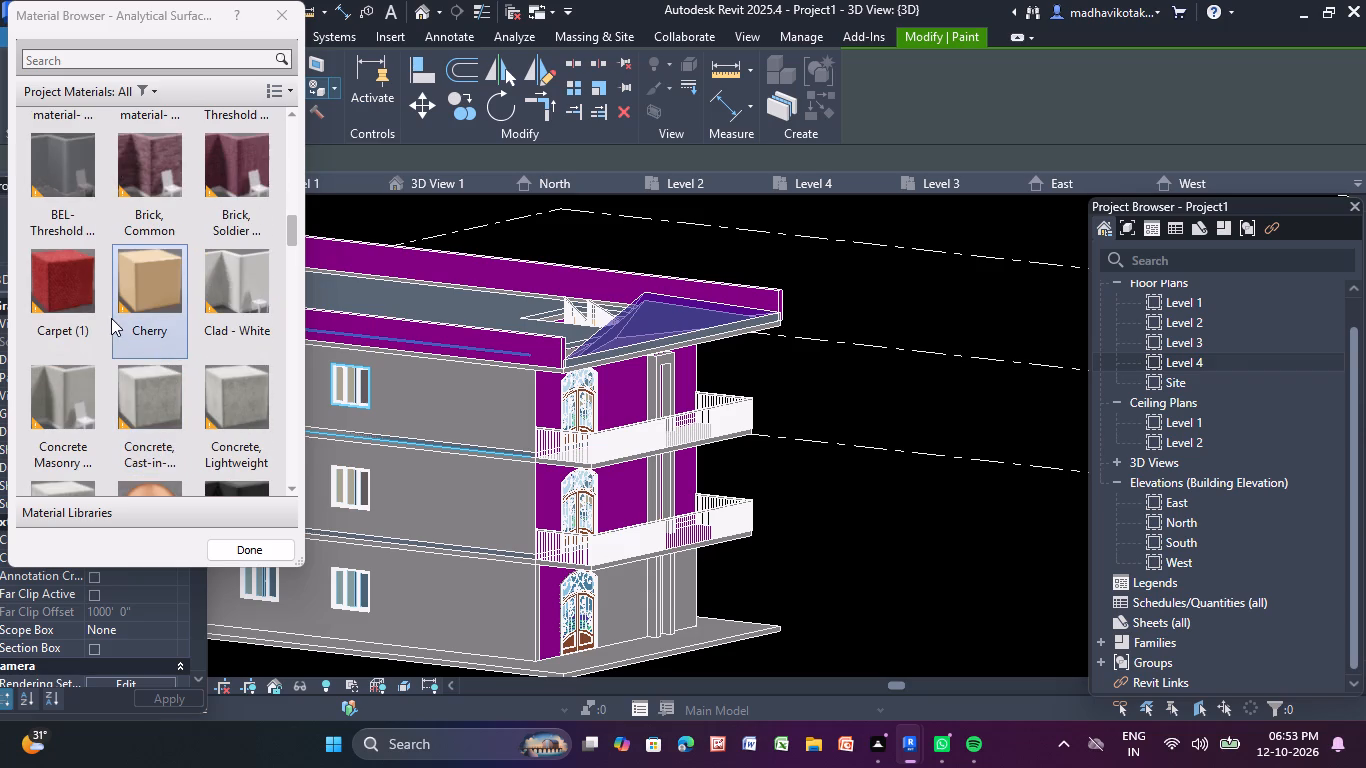
pyautogui.click(89, 311)
pyautogui.click(652, 314)
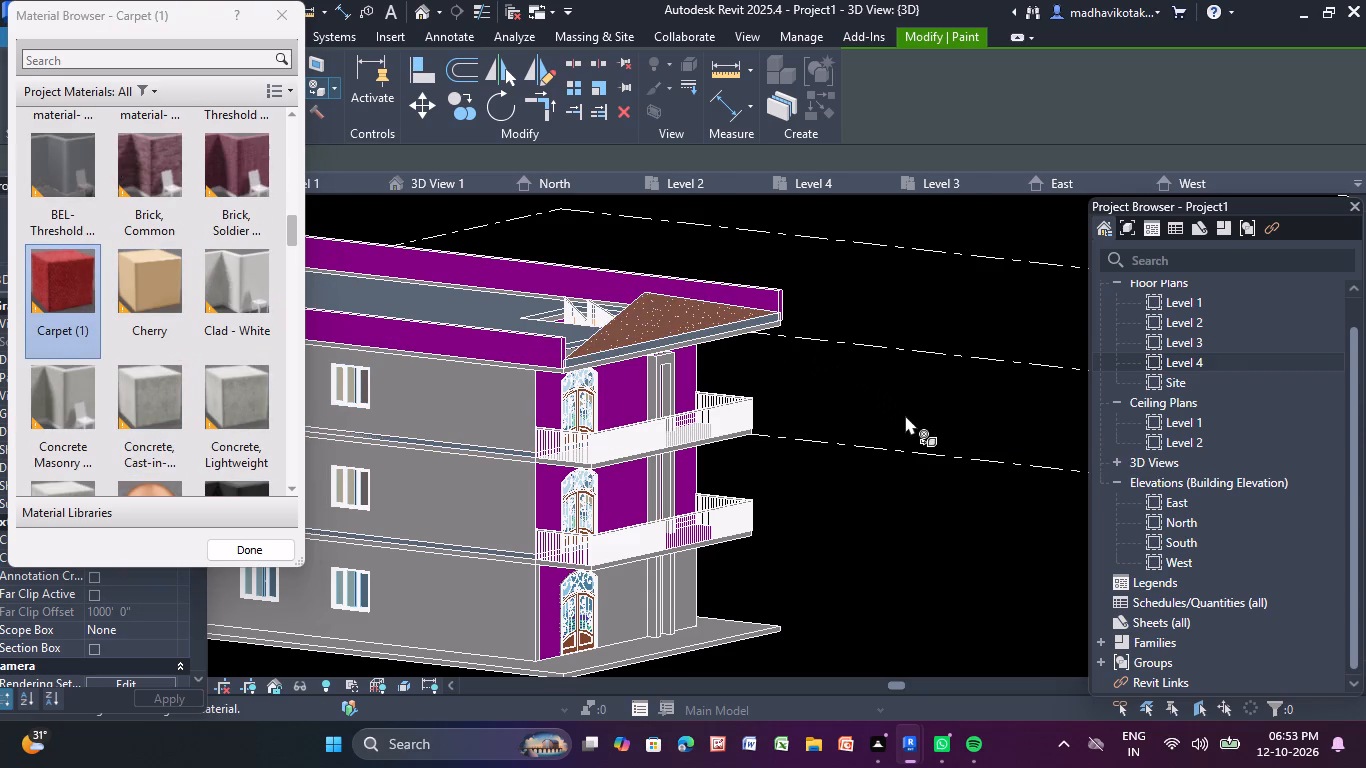
pyautogui.click(274, 17)
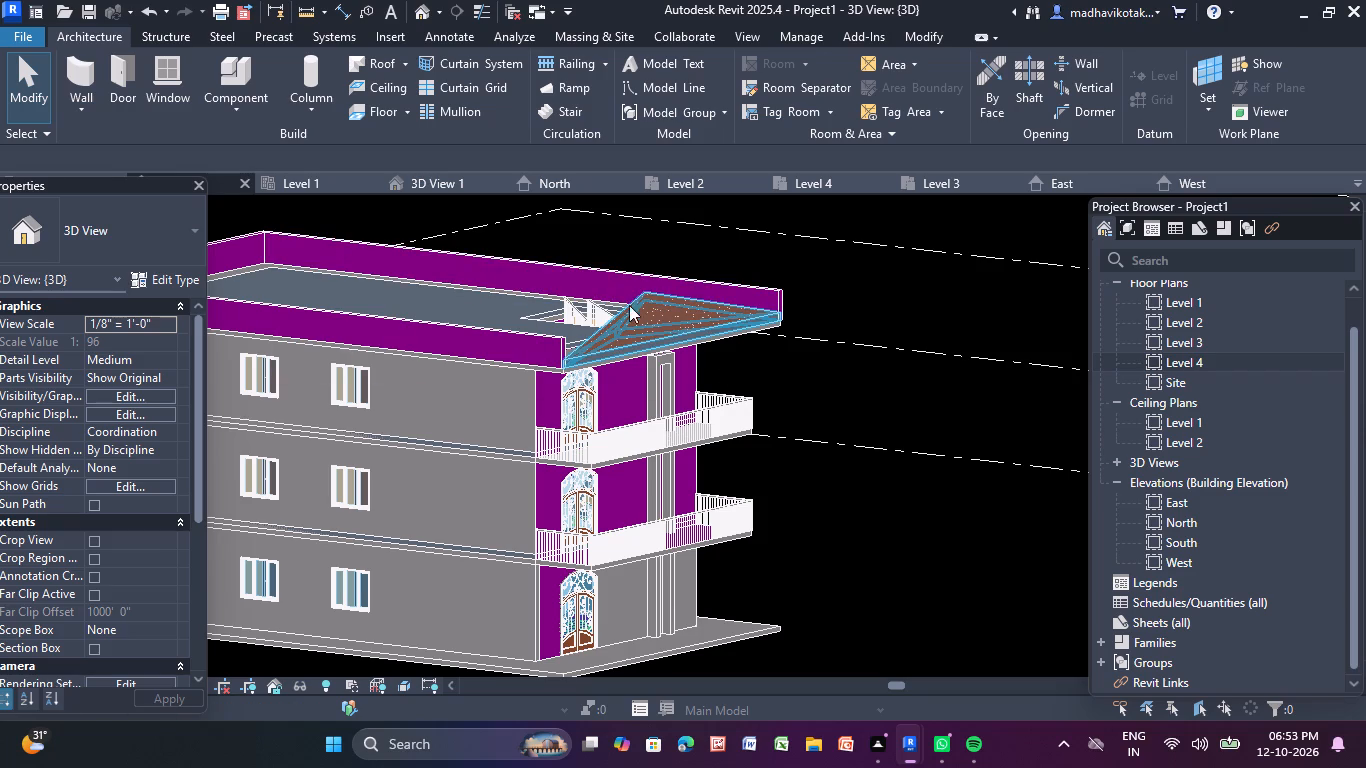
# Paint the top face of the main flat roof around the stair opening with Carpet (1).
pyautogui.click(654, 320)
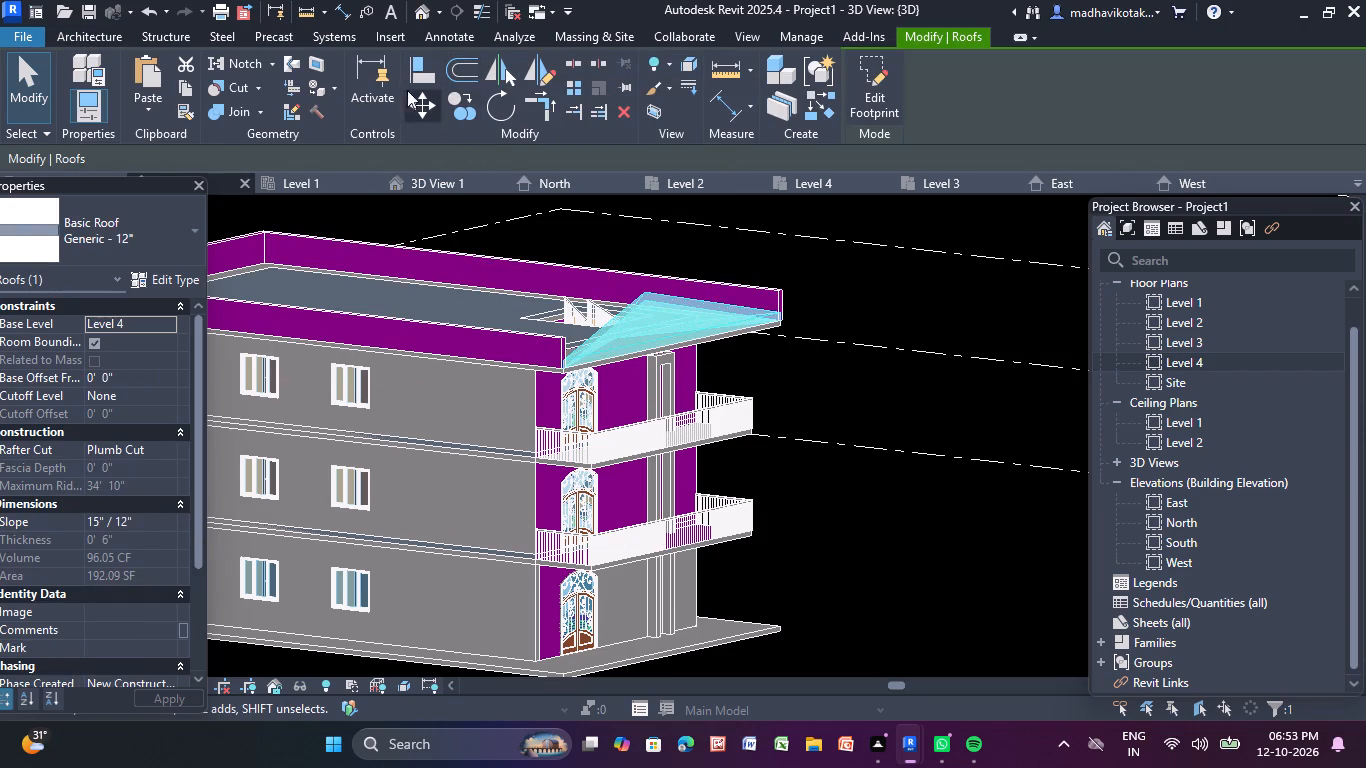
pyautogui.click(334, 90)
pyautogui.click(323, 116)
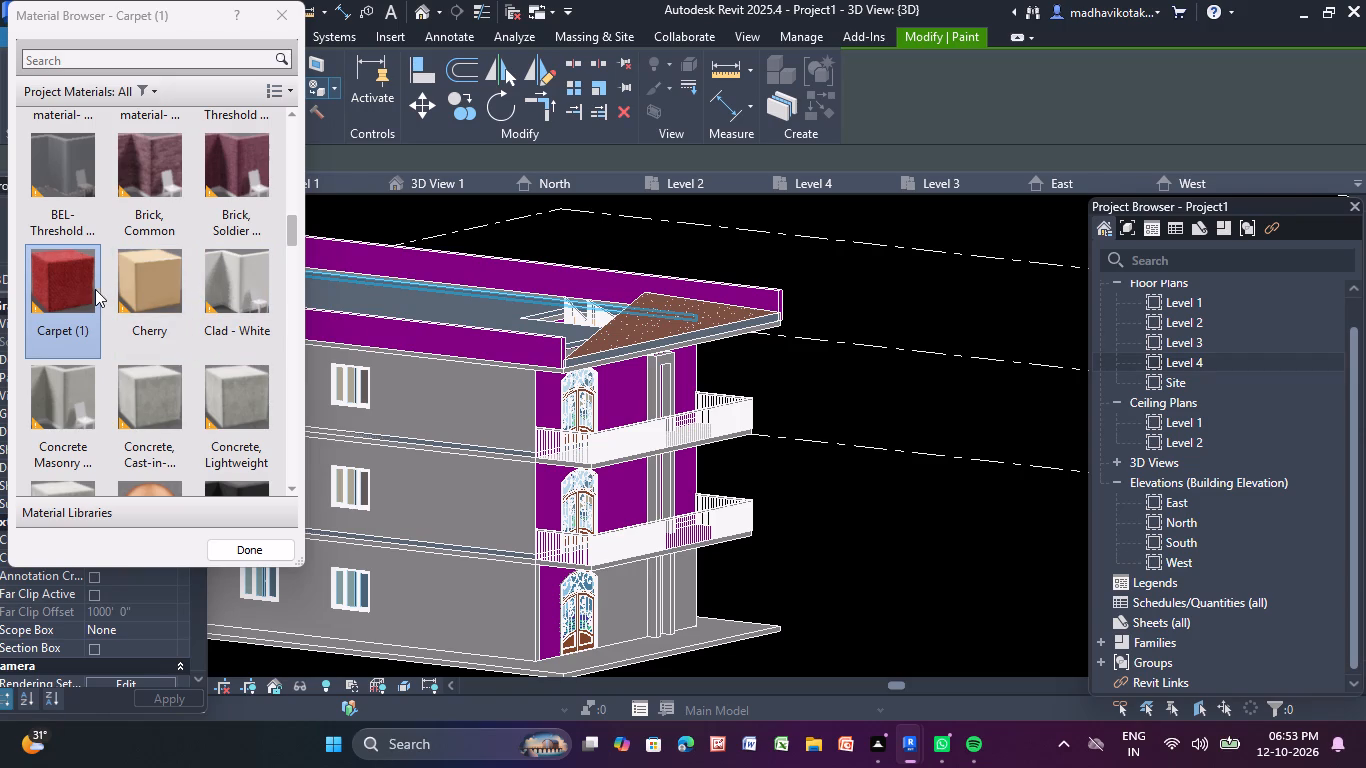
pyautogui.click(91, 287)
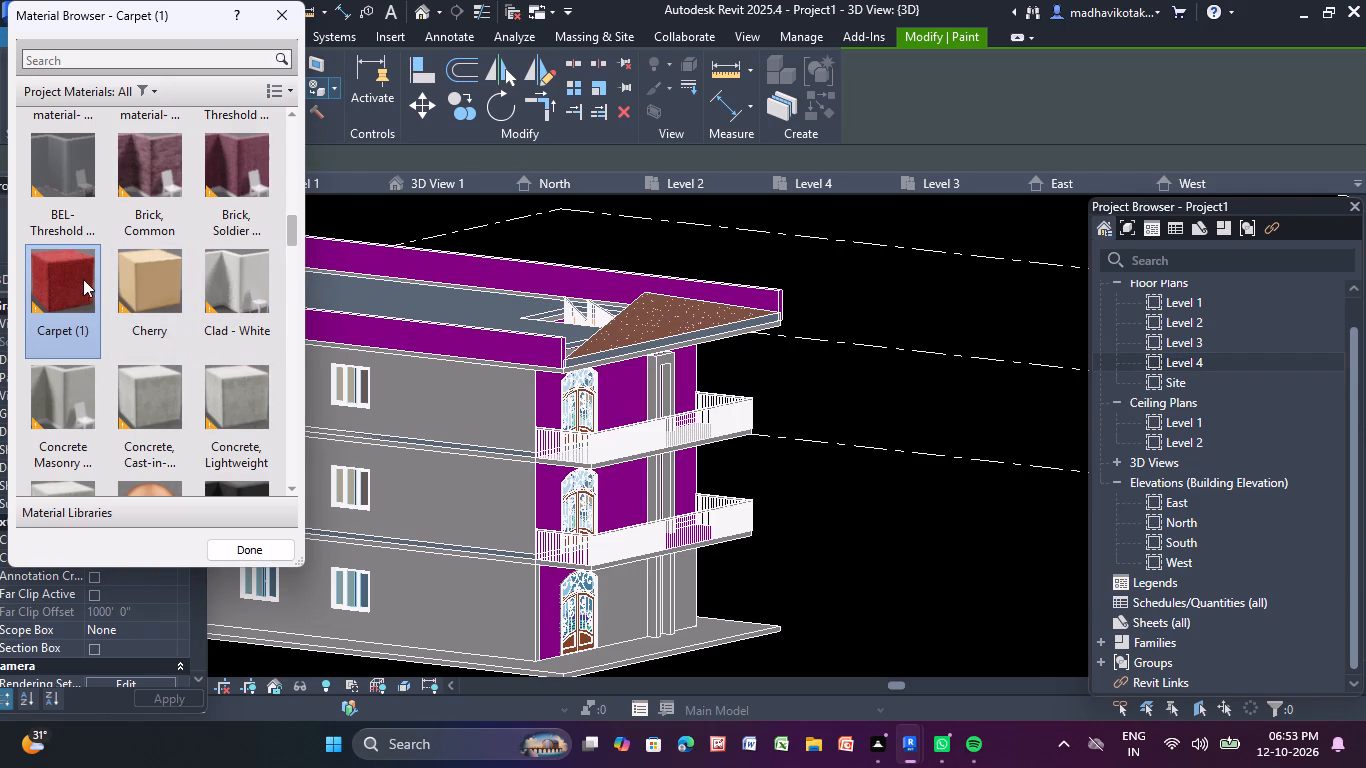
pyautogui.click(46, 284)
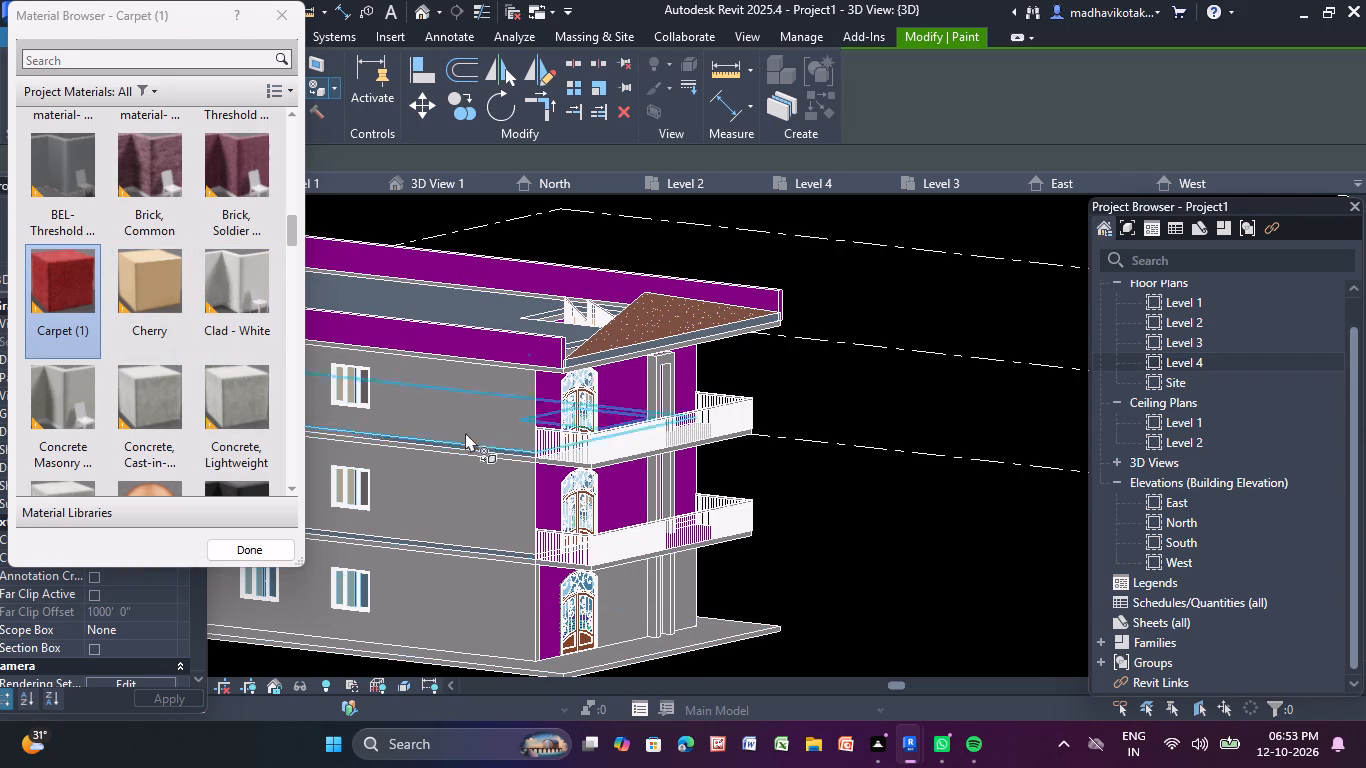
pyautogui.keyDown('shift'); pyautogui.moveTo(468, 304); pyautogui.dragTo(413, 343, button='middle'); pyautogui.keyUp('shift')
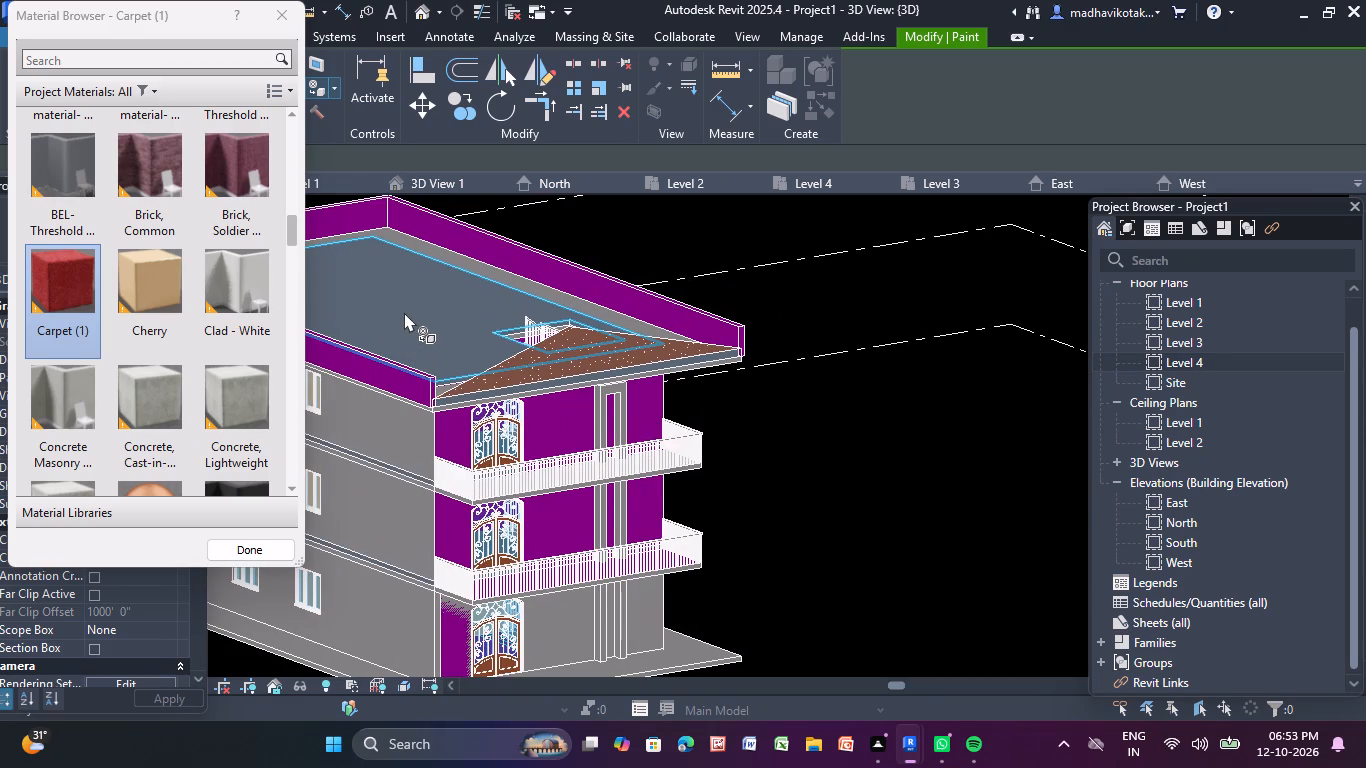
pyautogui.click(400, 312)
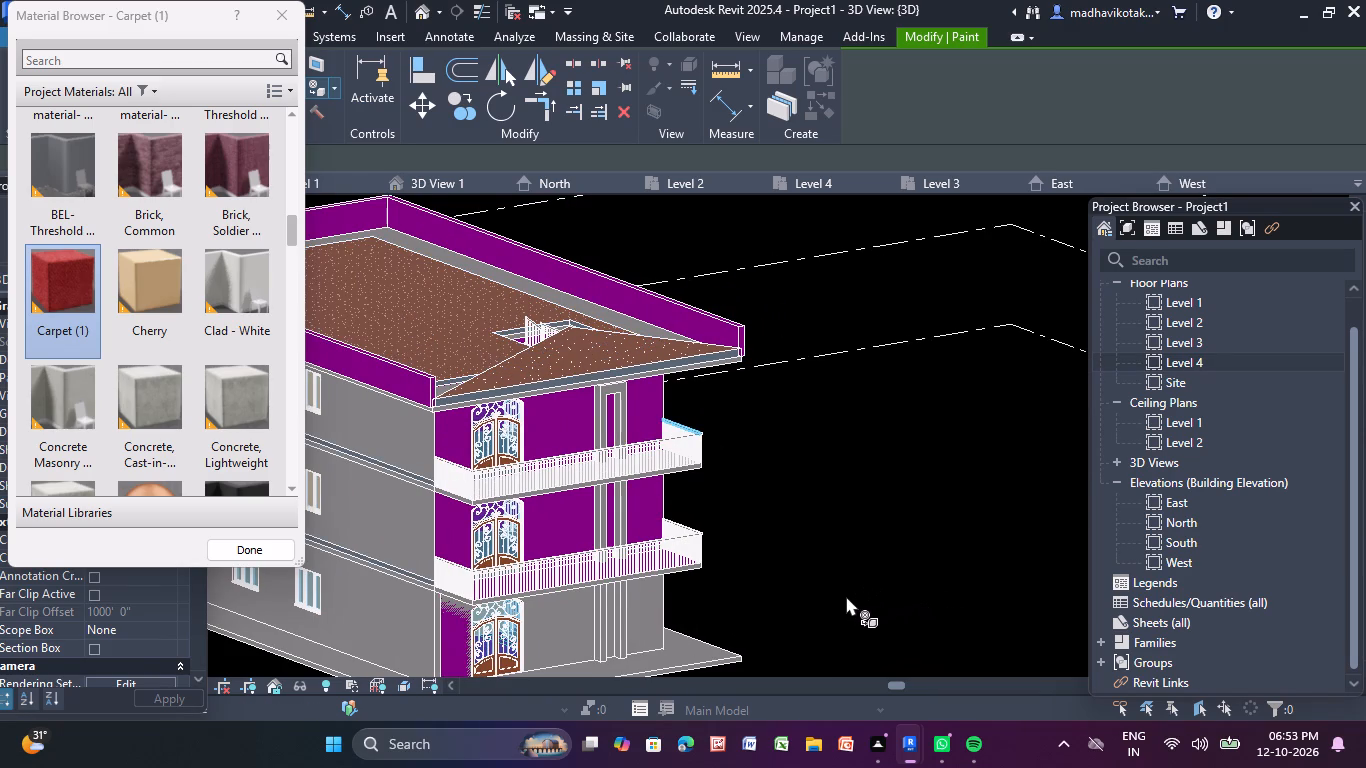
# Paint the top-floor side wall face beside the front balcony with the Brick, Common material.
pyautogui.moveTo(844, 596); pyautogui.dragTo(844, 585, button='middle')
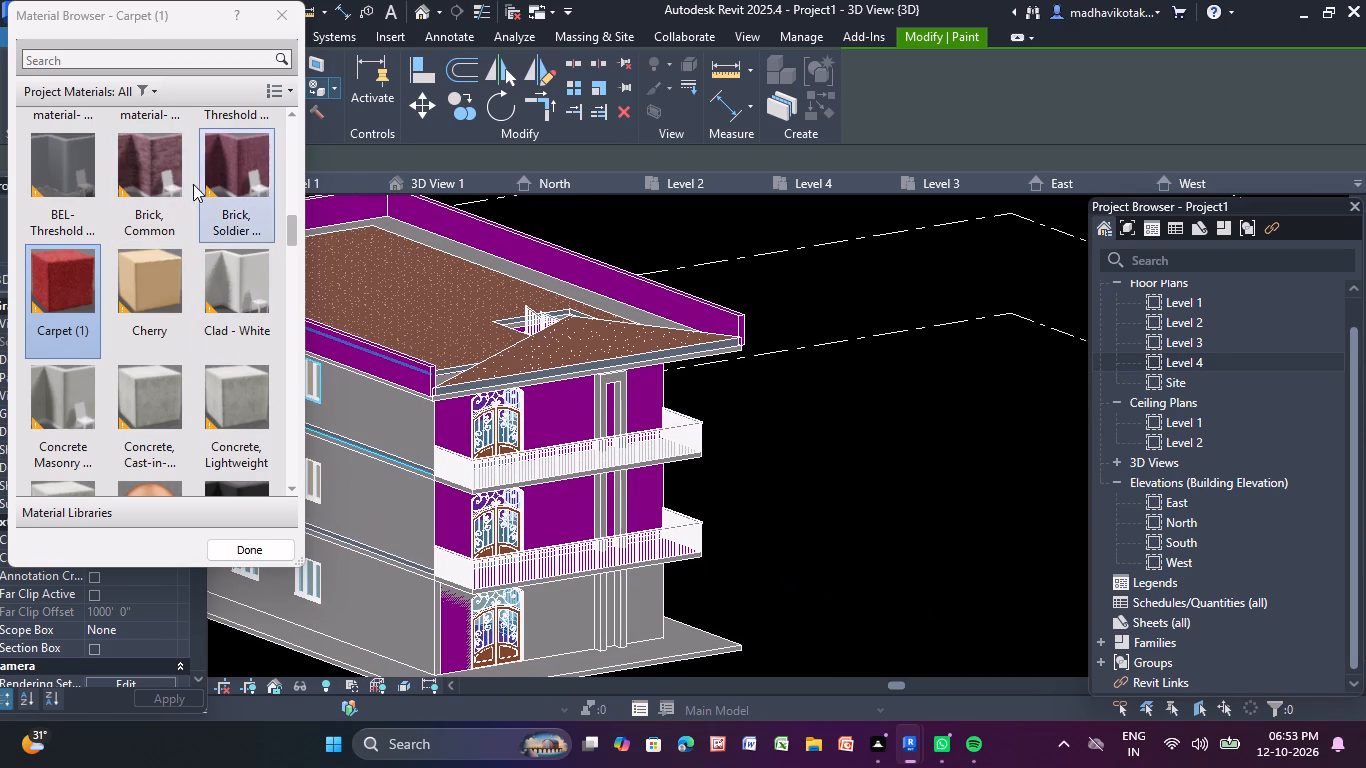
pyautogui.click(160, 174)
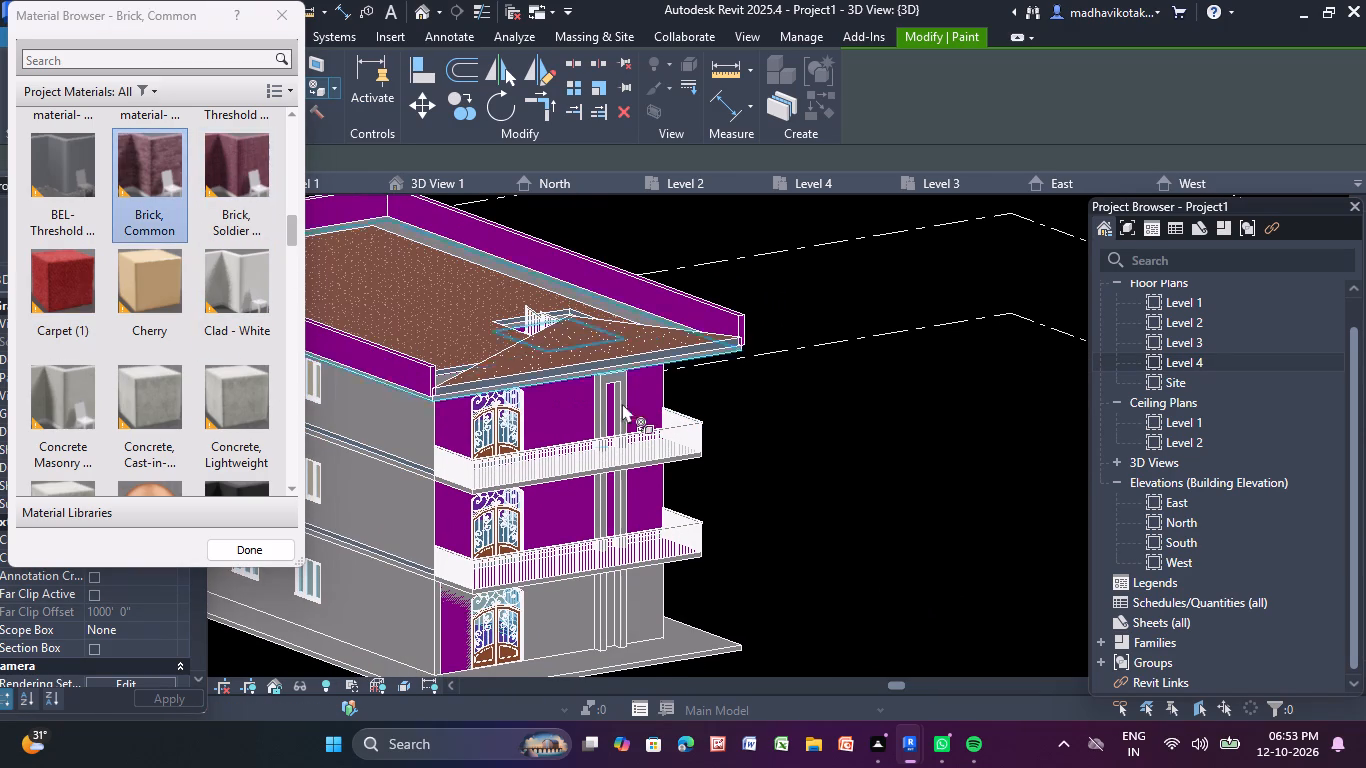
pyautogui.keyDown('shift'); pyautogui.moveTo(854, 615); pyautogui.dragTo(1008, 666, button='middle'); pyautogui.keyUp('shift')
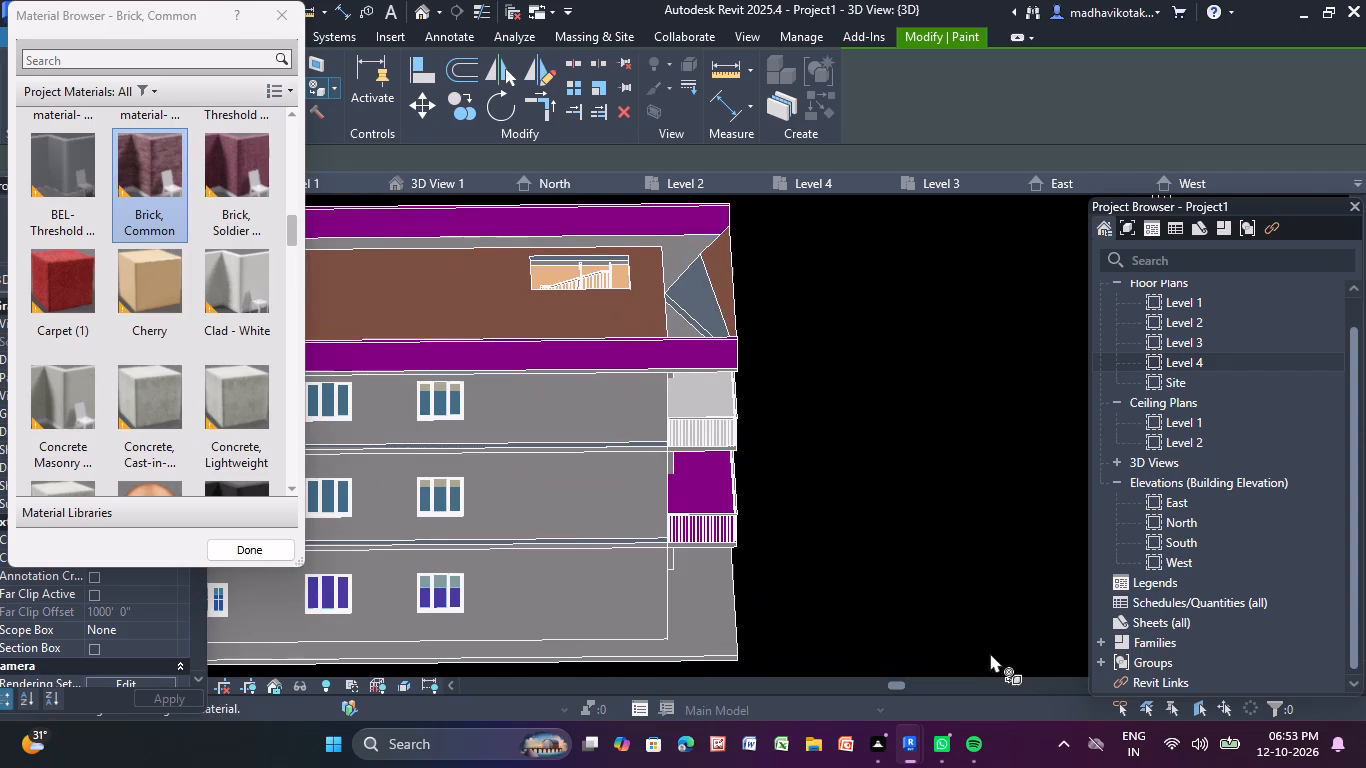
pyautogui.click(695, 396)
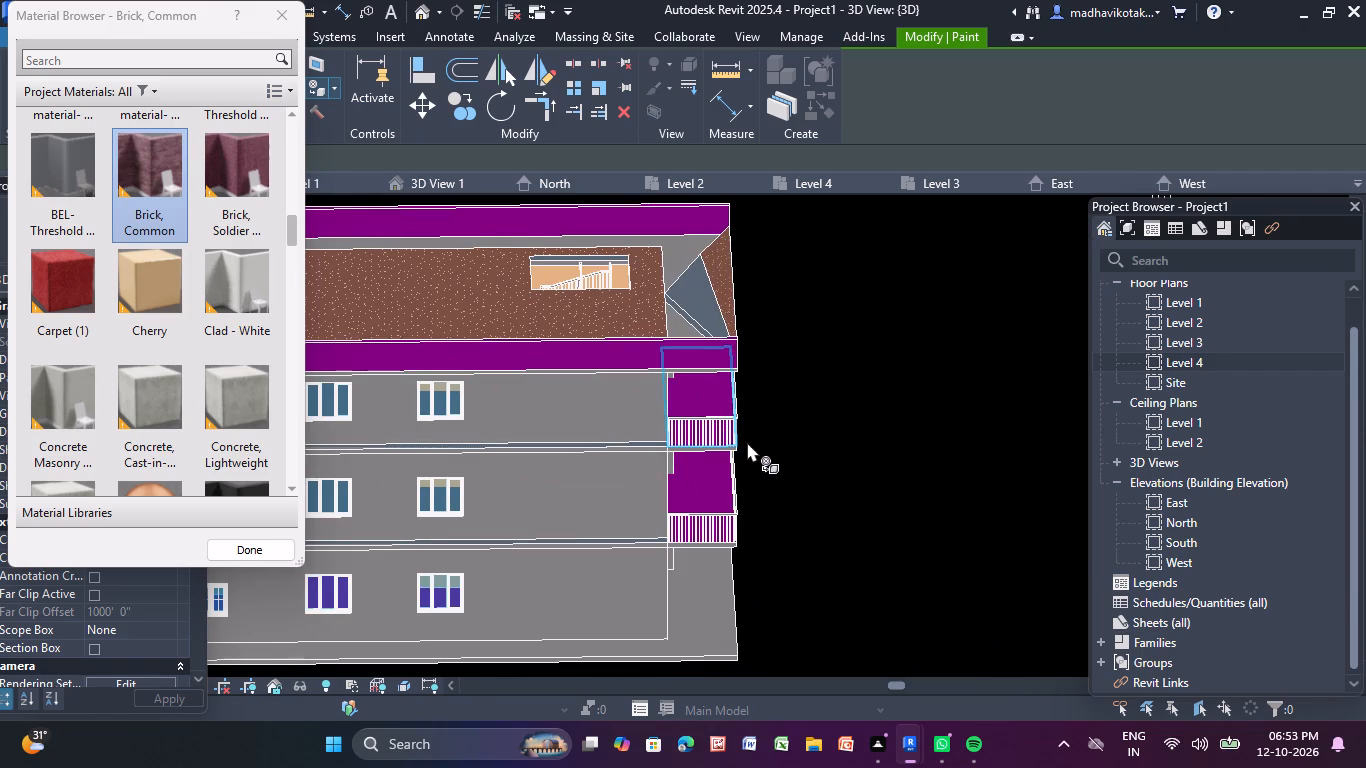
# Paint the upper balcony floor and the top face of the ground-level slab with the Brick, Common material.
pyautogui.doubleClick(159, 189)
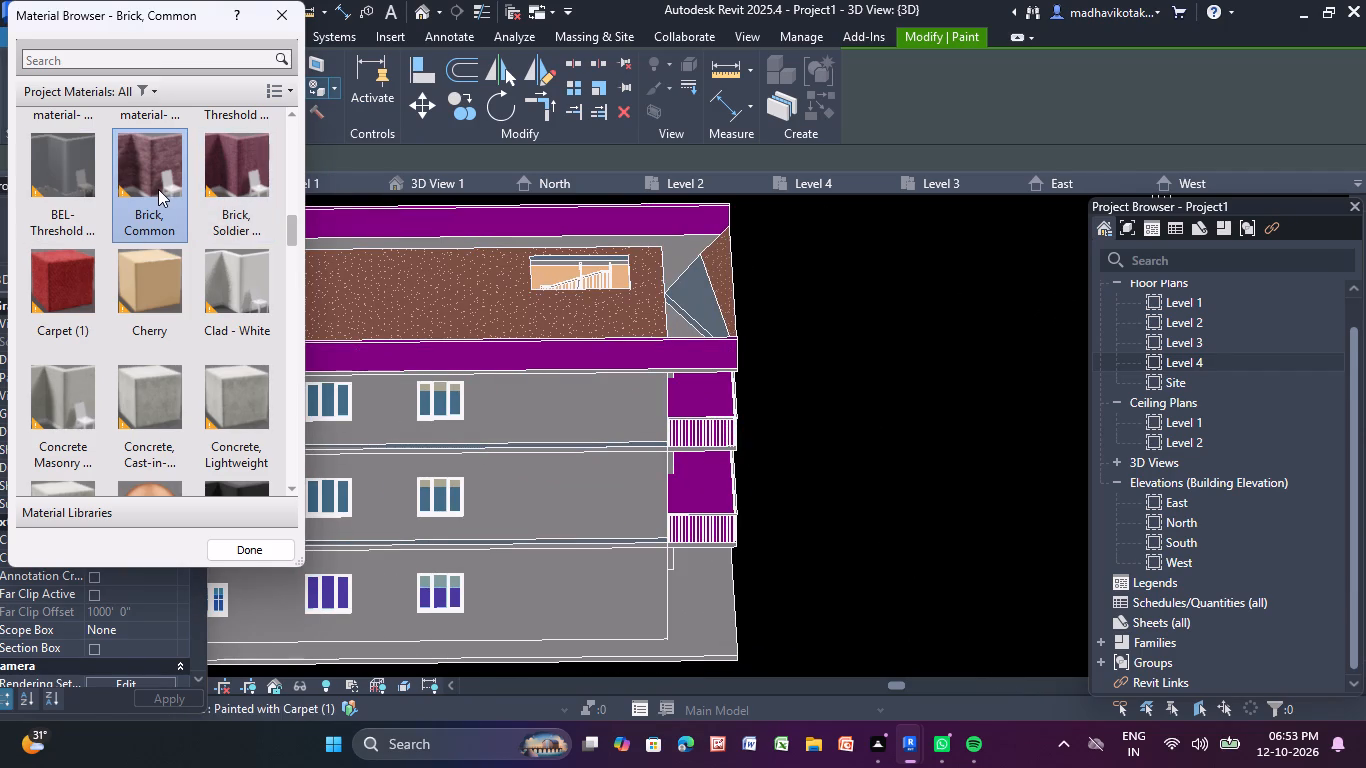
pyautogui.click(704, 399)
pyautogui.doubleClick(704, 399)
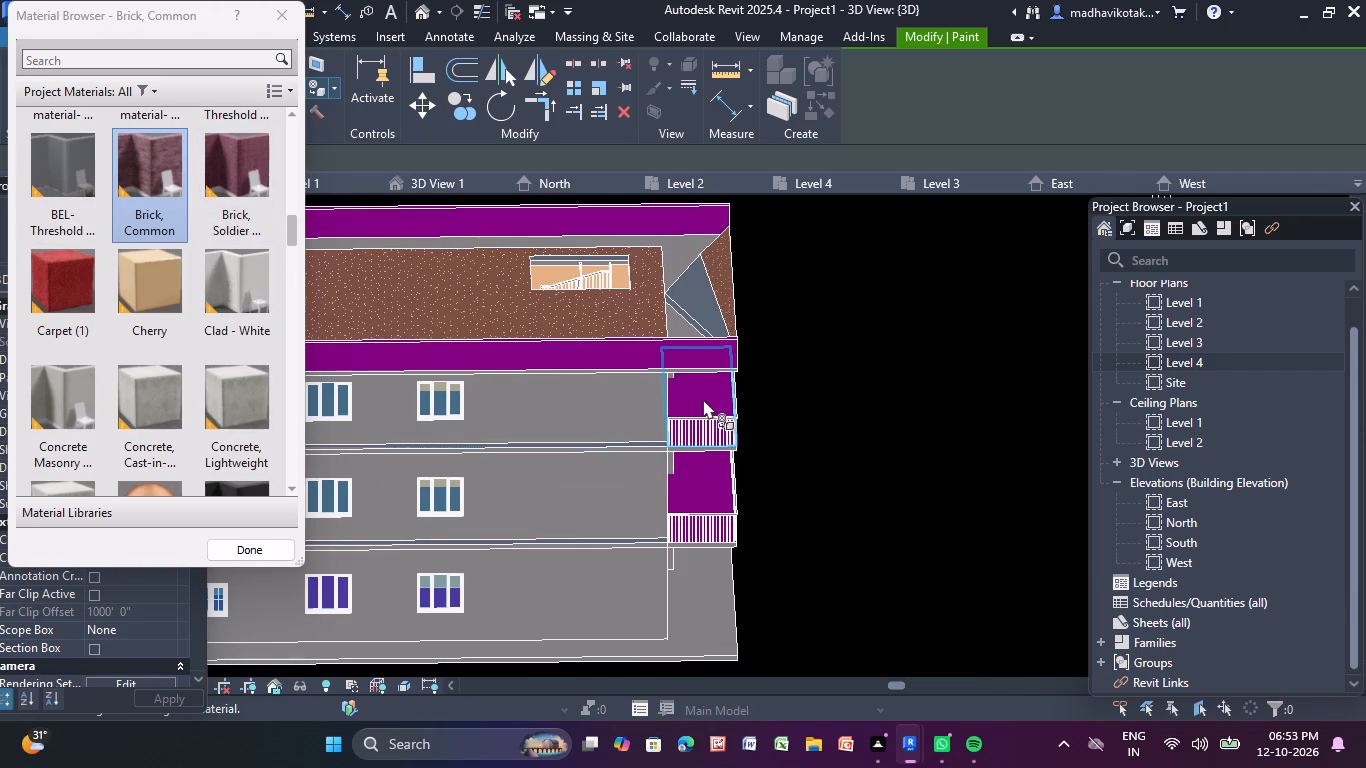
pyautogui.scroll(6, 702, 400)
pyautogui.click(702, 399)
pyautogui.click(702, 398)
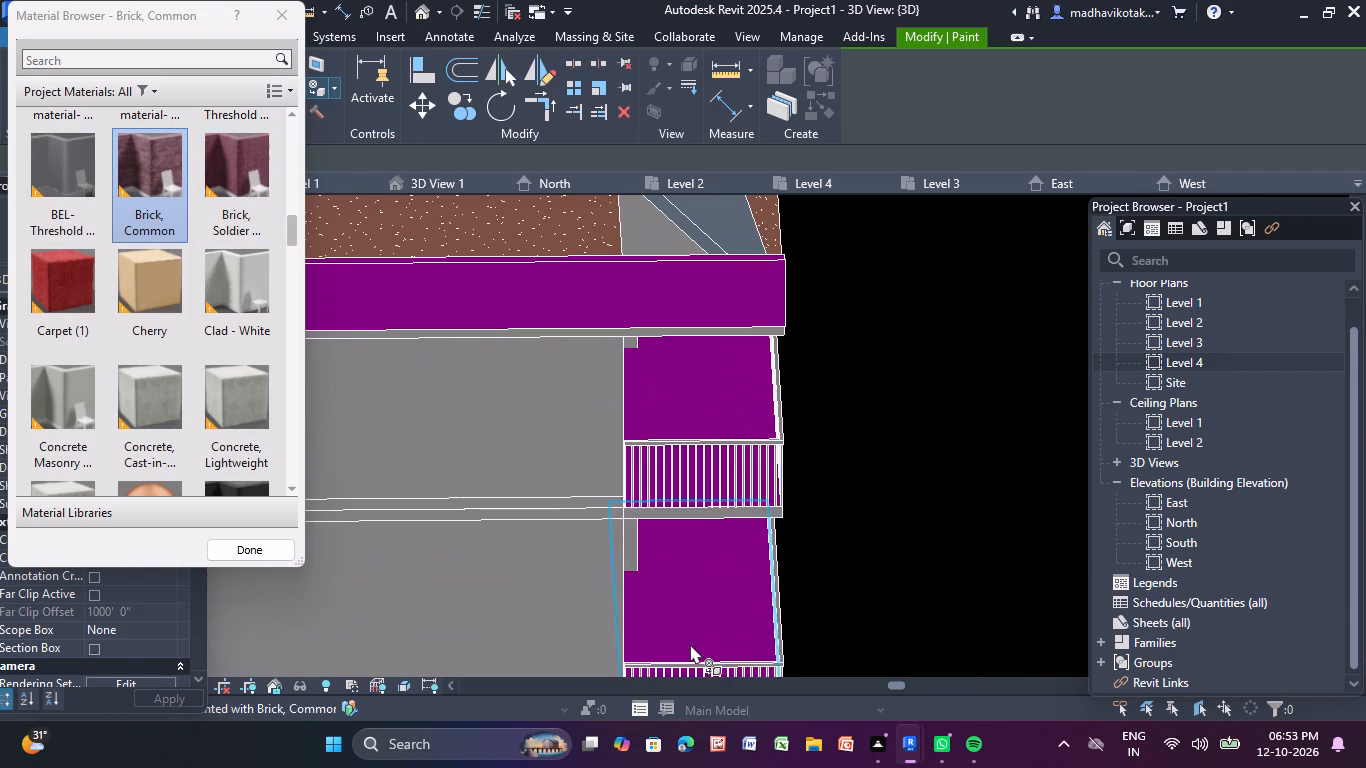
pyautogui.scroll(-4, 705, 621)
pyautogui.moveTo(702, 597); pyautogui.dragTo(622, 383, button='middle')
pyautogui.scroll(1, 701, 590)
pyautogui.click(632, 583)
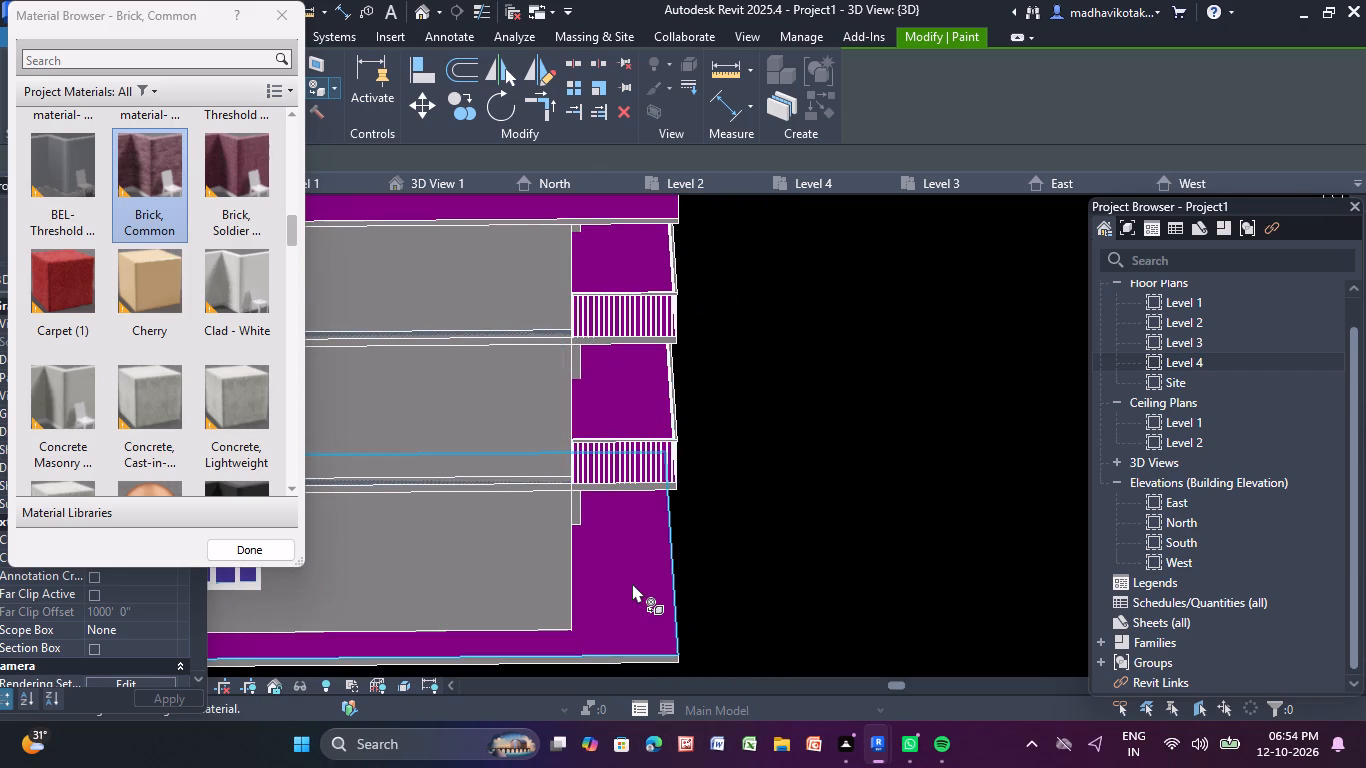
# Paint the top faces of the ground-level slab and both front balcony floors with the Brick, Soldier Course material.
pyautogui.scroll(4, 201, 175)
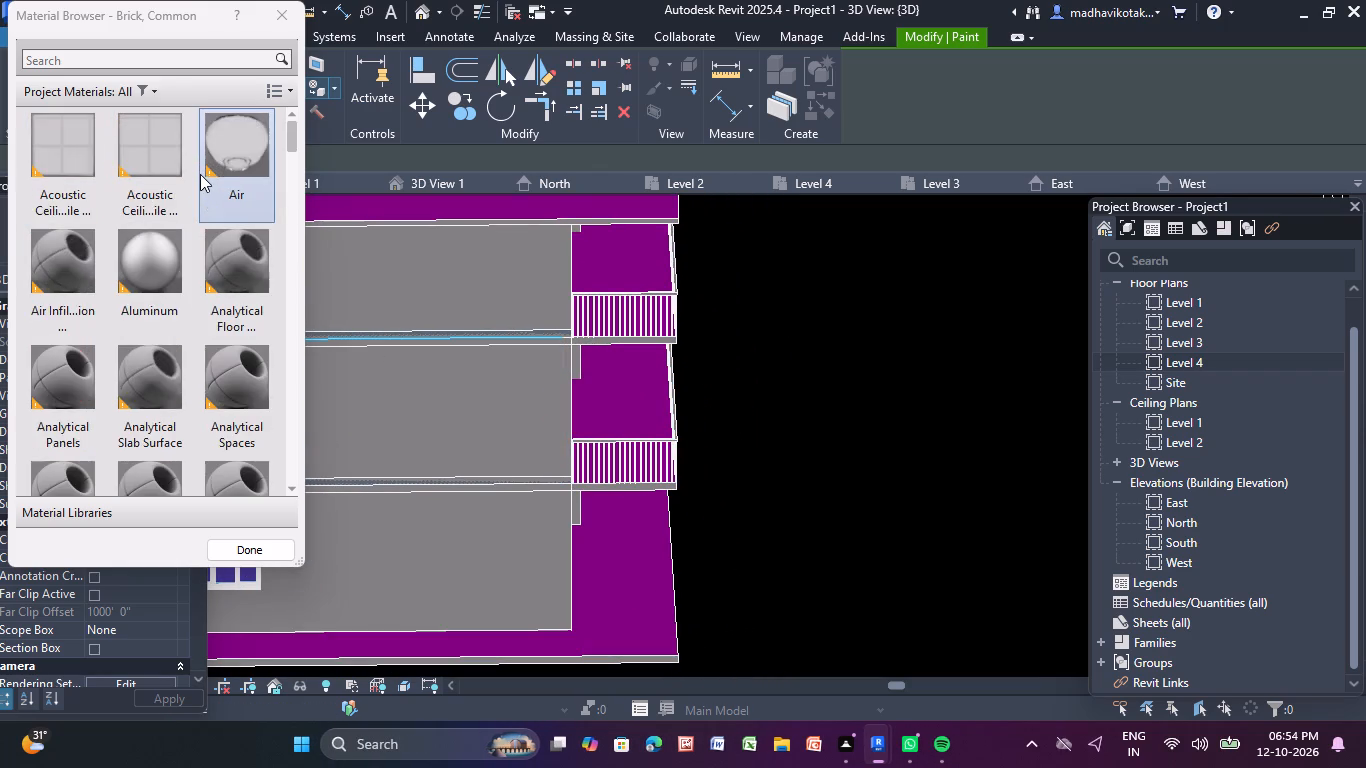
pyautogui.scroll(-3, 244, 277)
pyautogui.click(248, 281)
pyautogui.click(616, 594)
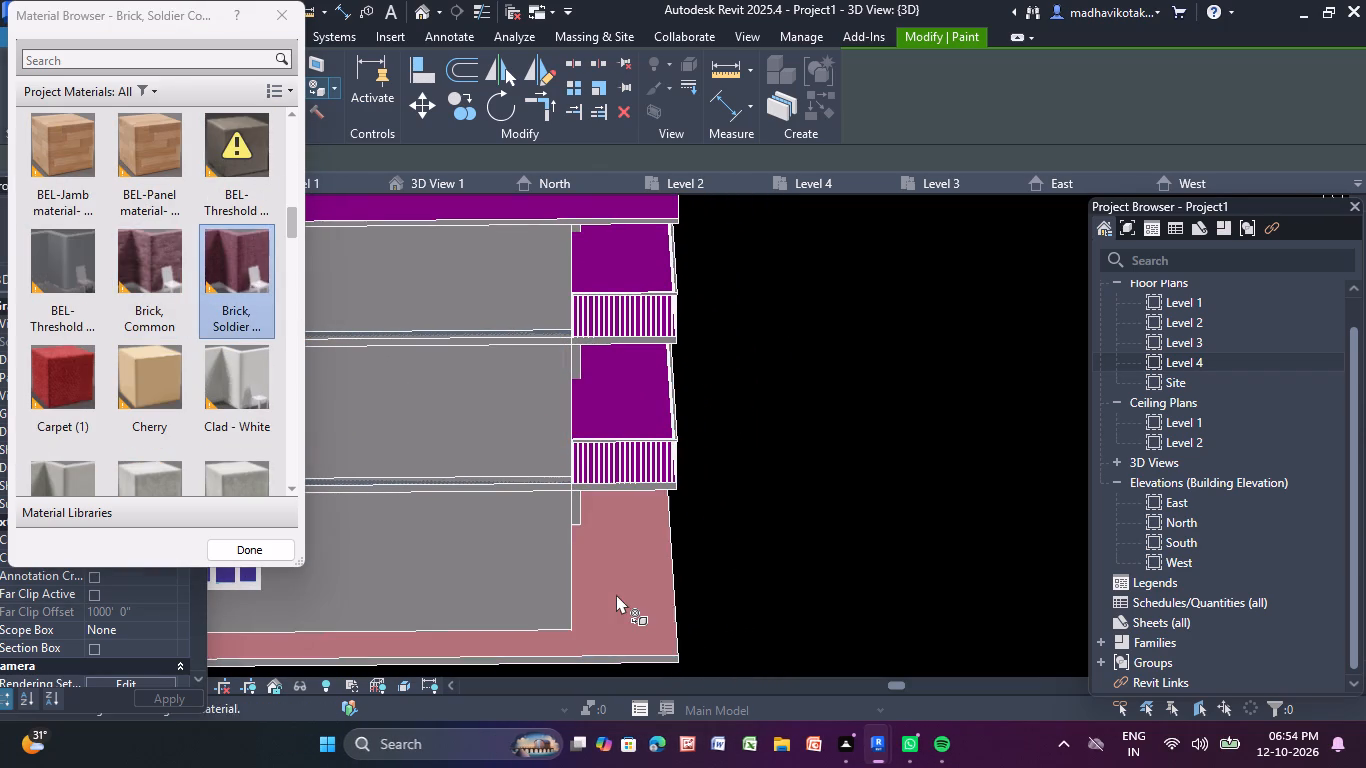
pyautogui.click(599, 399)
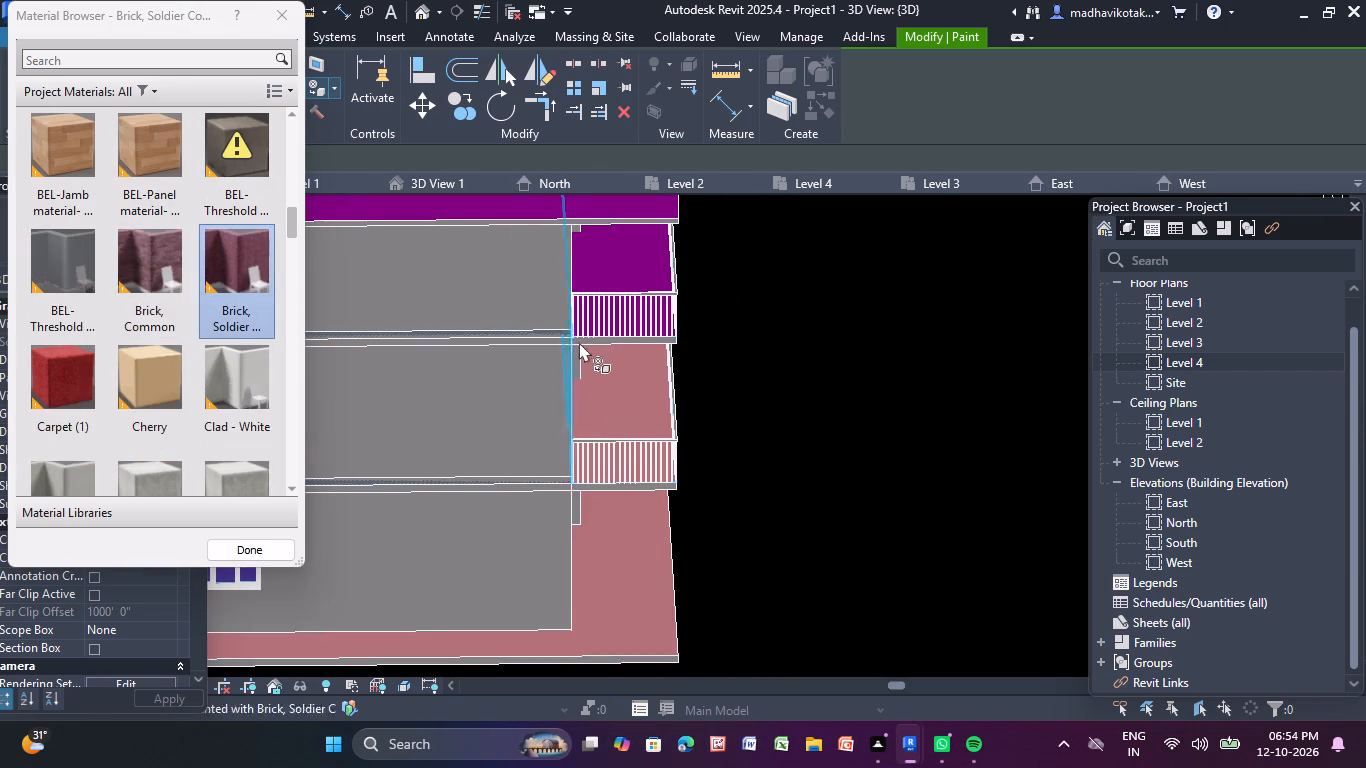
pyautogui.click(602, 262)
pyautogui.keyDown('shift'); pyautogui.moveTo(887, 385); pyautogui.dragTo(798, 467, button='middle'); pyautogui.keyUp('shift')
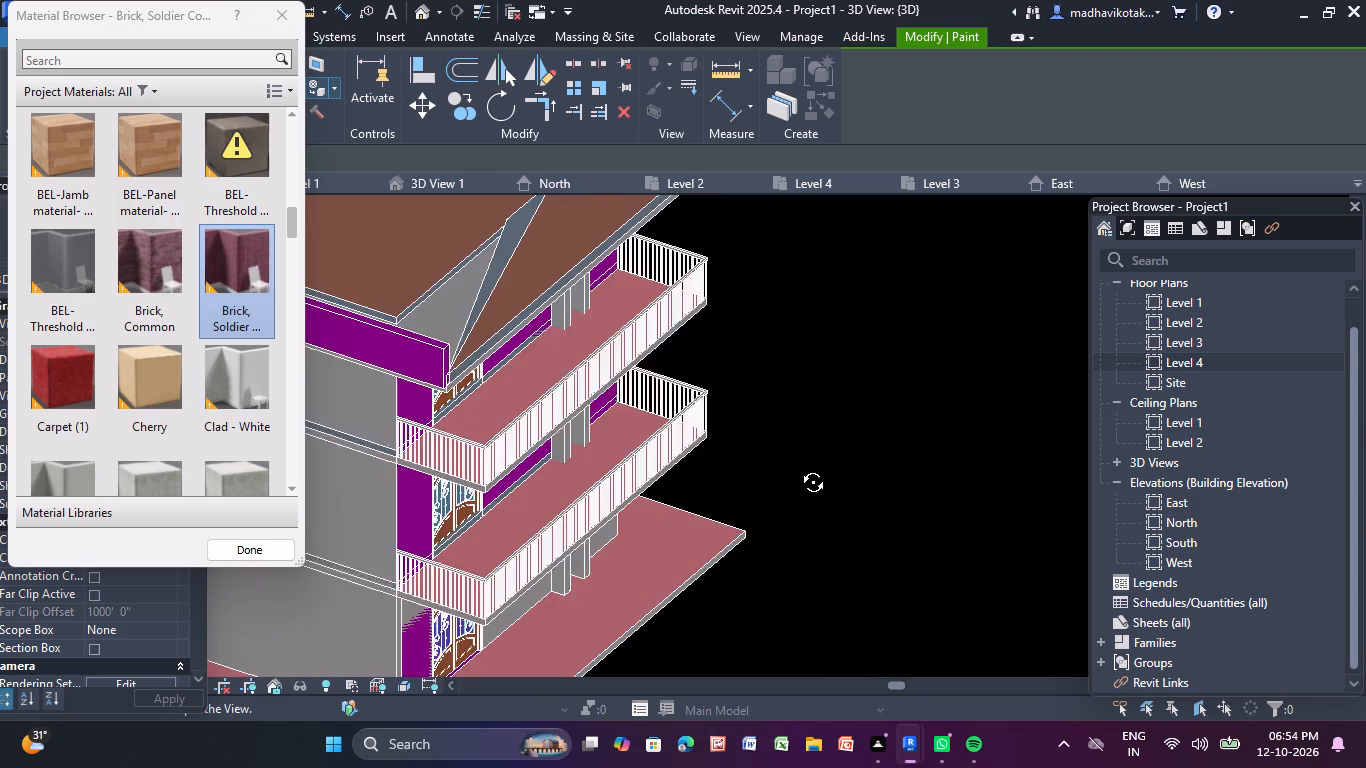
pyautogui.keyDown('shift'); pyautogui.moveTo(798, 467); pyautogui.dragTo(758, 487, button='middle'); pyautogui.keyUp('shift')
pyautogui.scroll(-4, 758, 484)
pyautogui.moveTo(749, 466); pyautogui.dragTo(705, 356, button='middle')
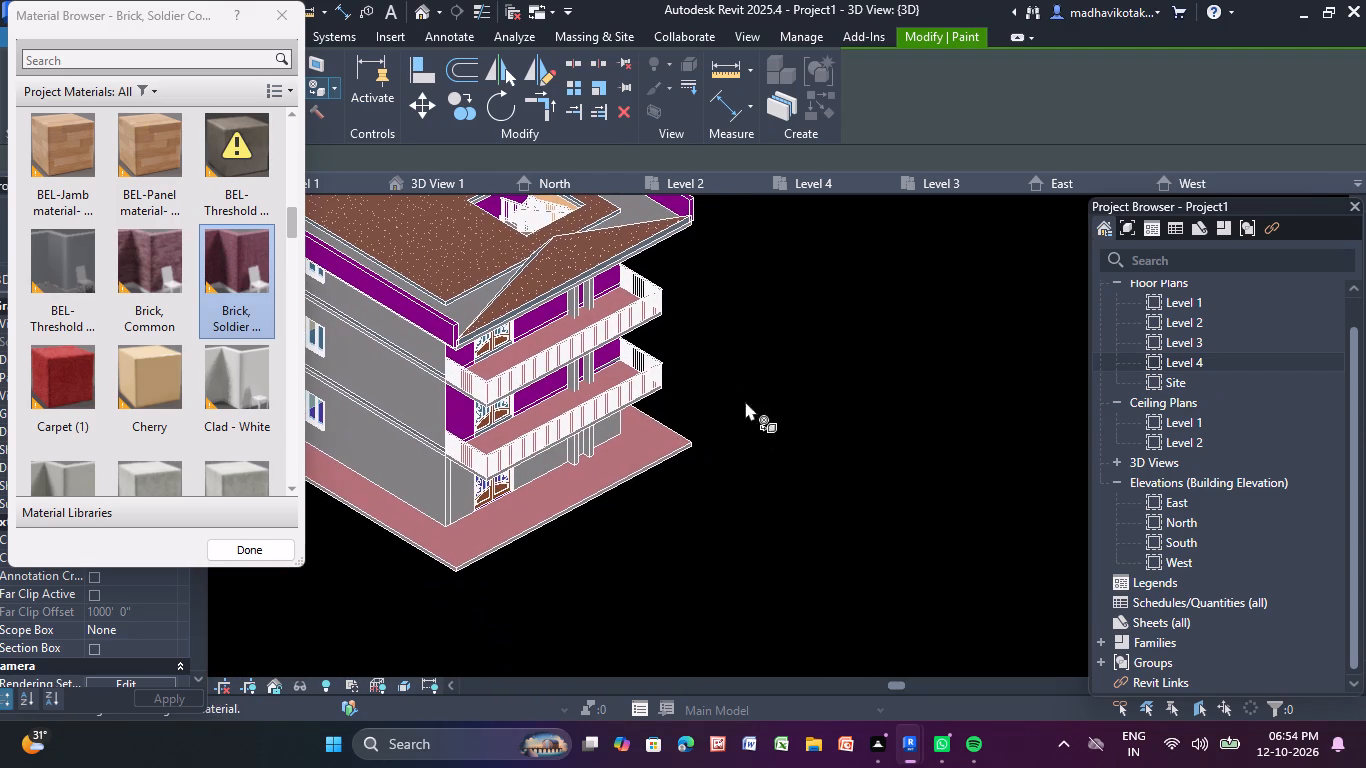
pyautogui.click(291, 23)
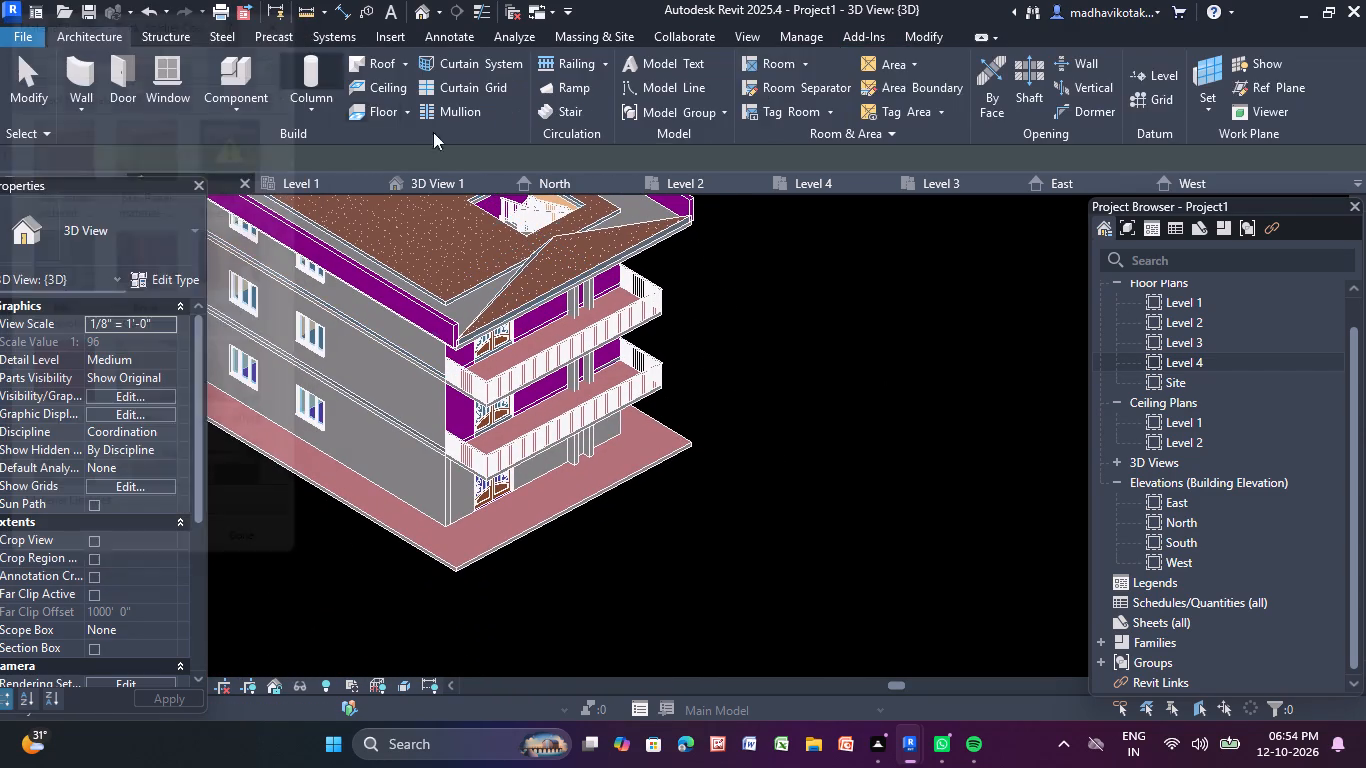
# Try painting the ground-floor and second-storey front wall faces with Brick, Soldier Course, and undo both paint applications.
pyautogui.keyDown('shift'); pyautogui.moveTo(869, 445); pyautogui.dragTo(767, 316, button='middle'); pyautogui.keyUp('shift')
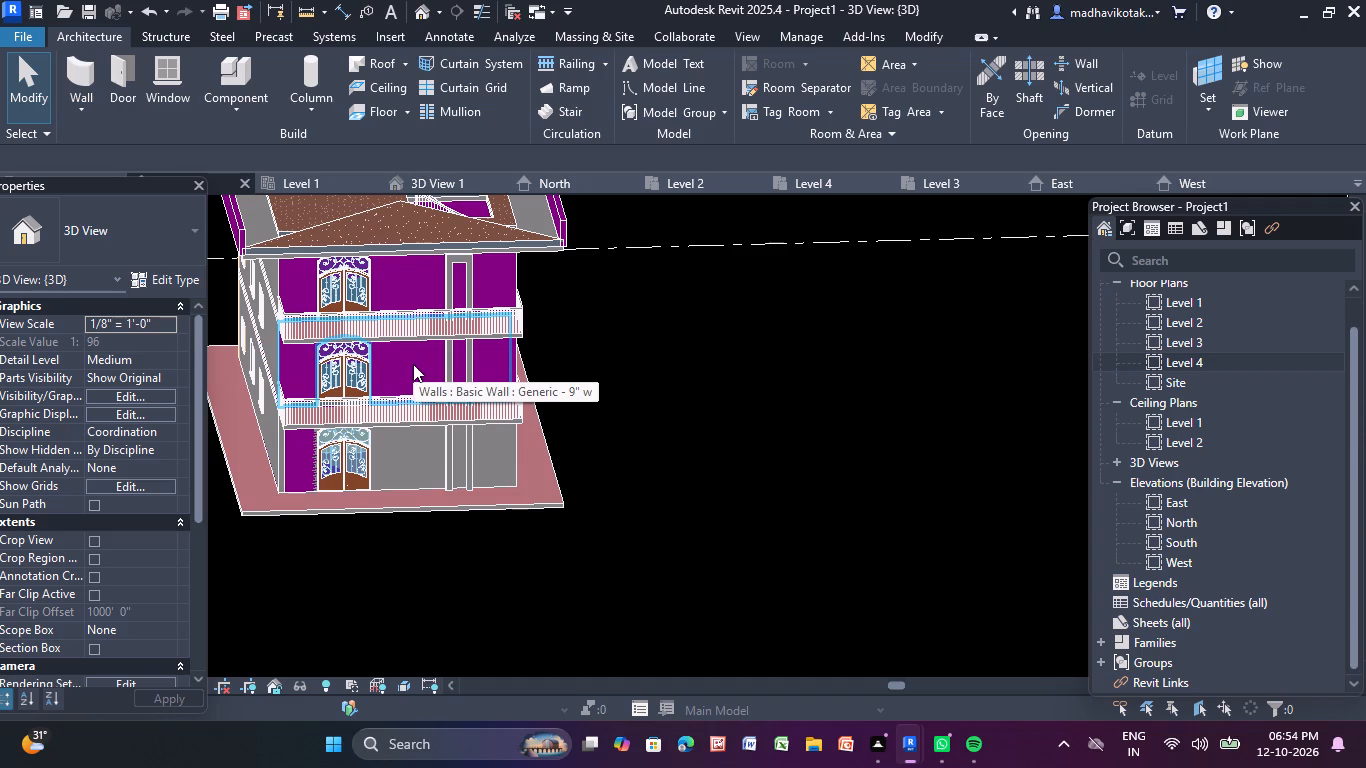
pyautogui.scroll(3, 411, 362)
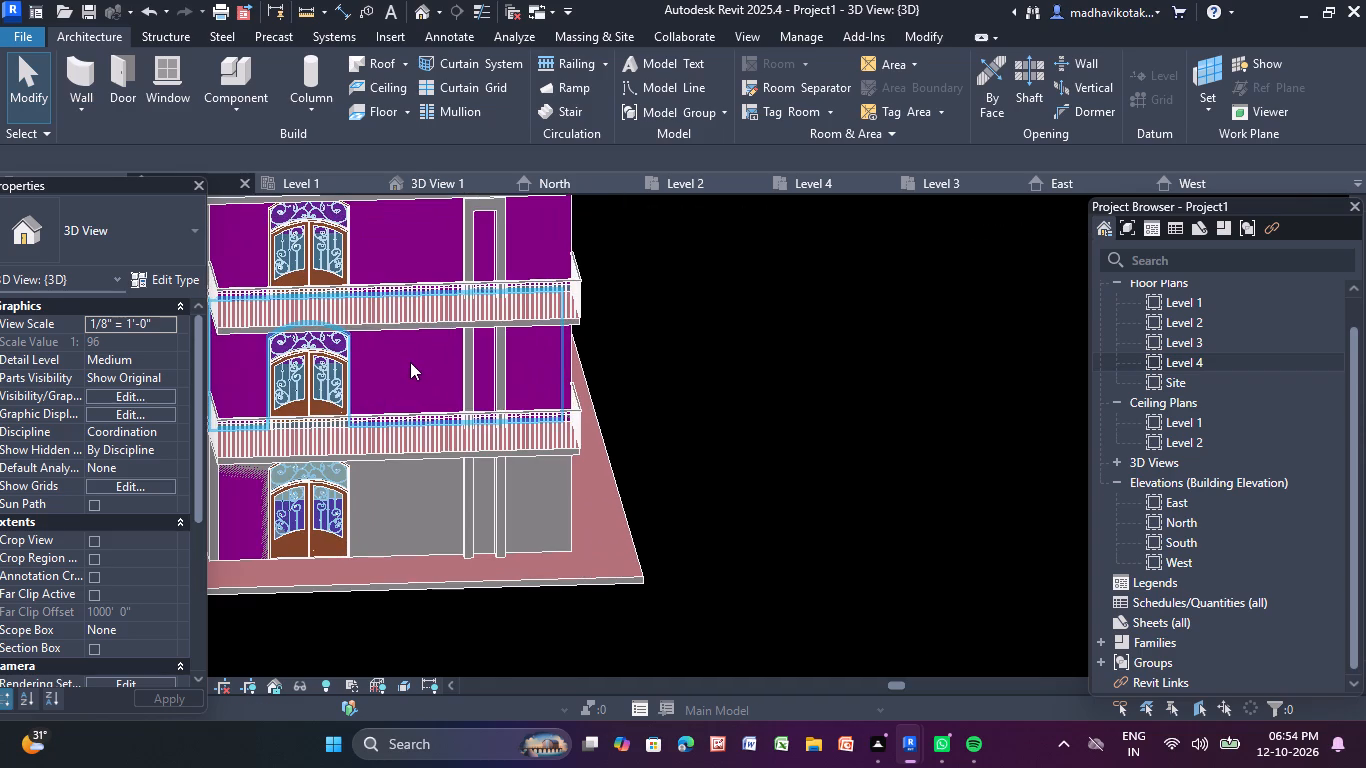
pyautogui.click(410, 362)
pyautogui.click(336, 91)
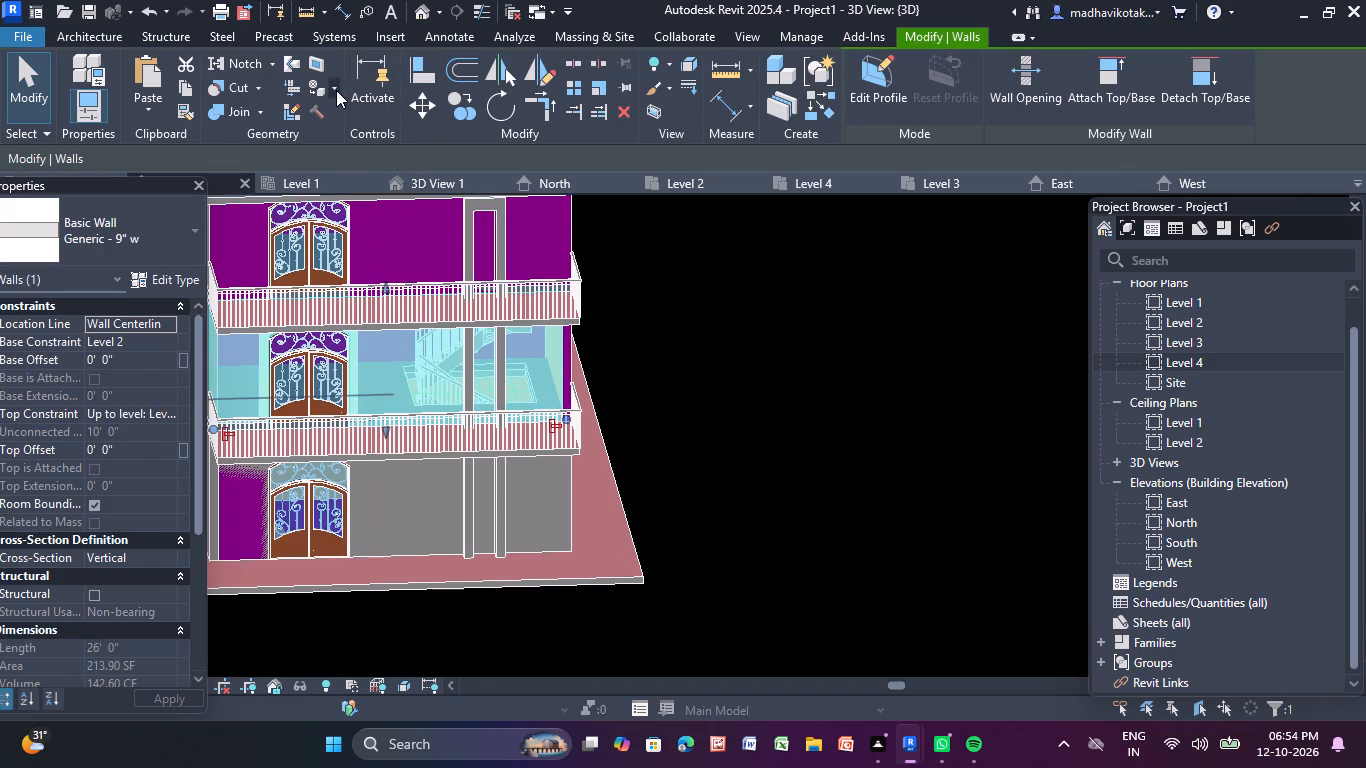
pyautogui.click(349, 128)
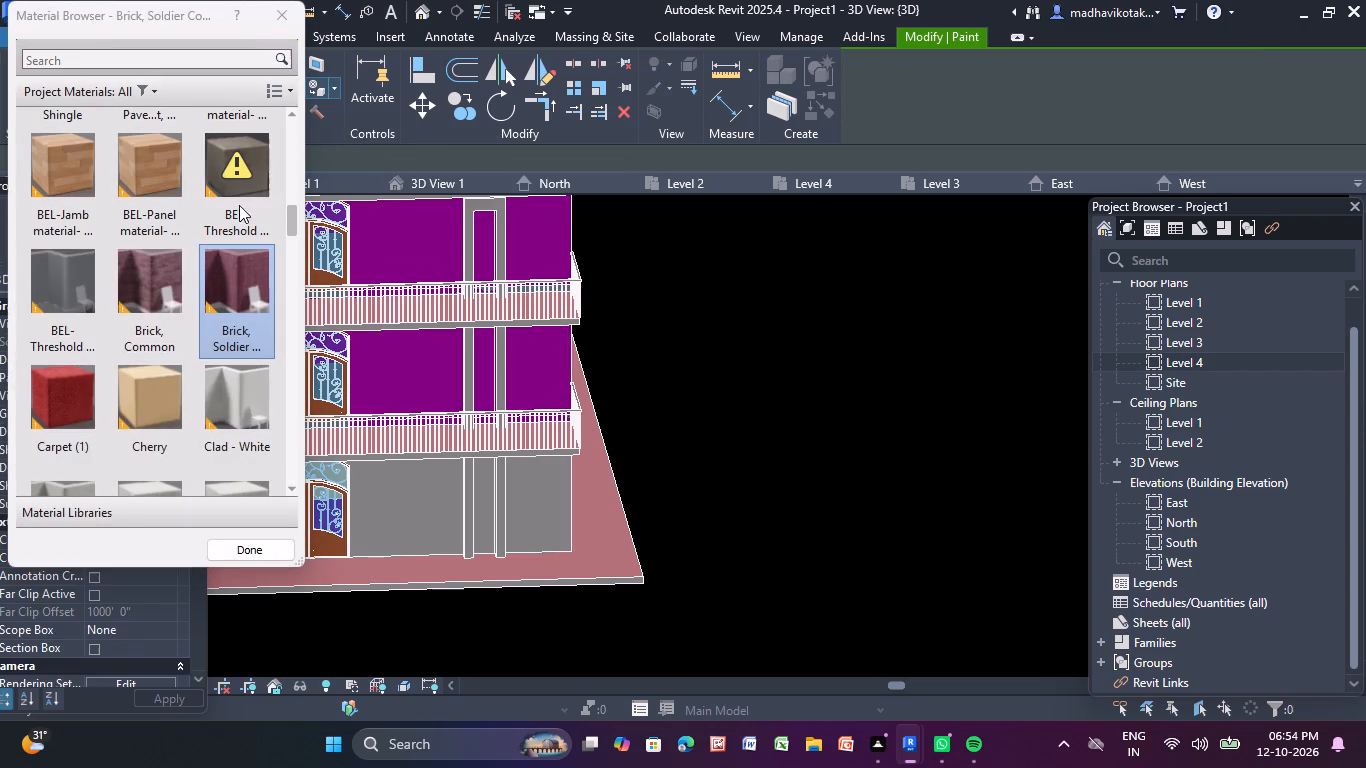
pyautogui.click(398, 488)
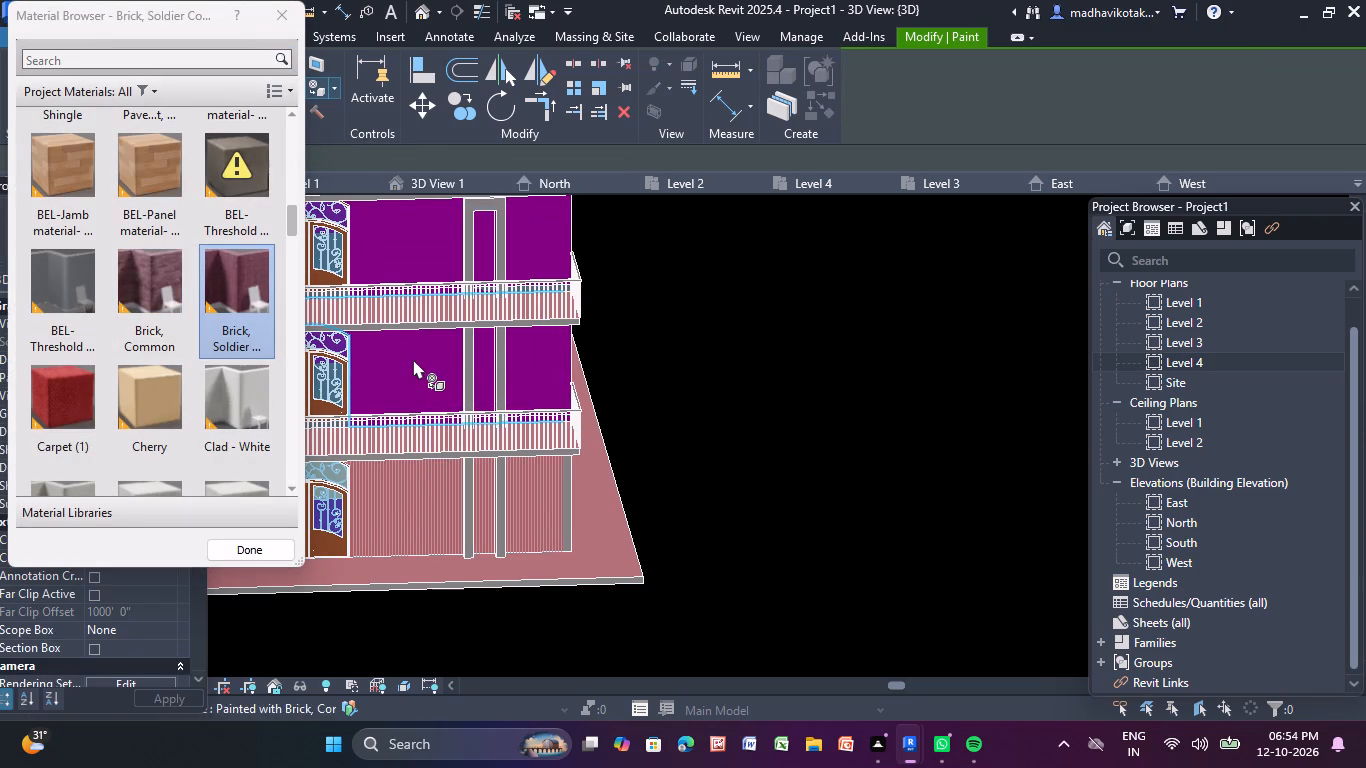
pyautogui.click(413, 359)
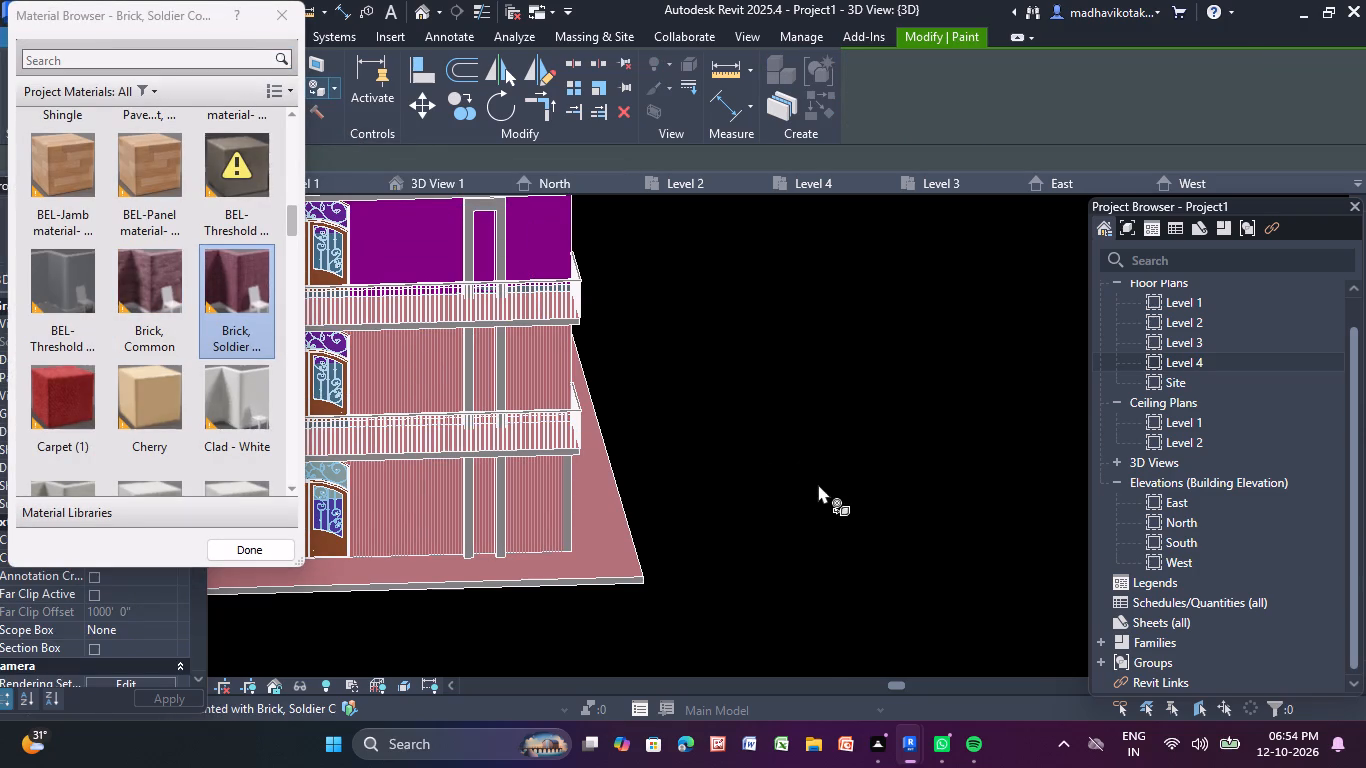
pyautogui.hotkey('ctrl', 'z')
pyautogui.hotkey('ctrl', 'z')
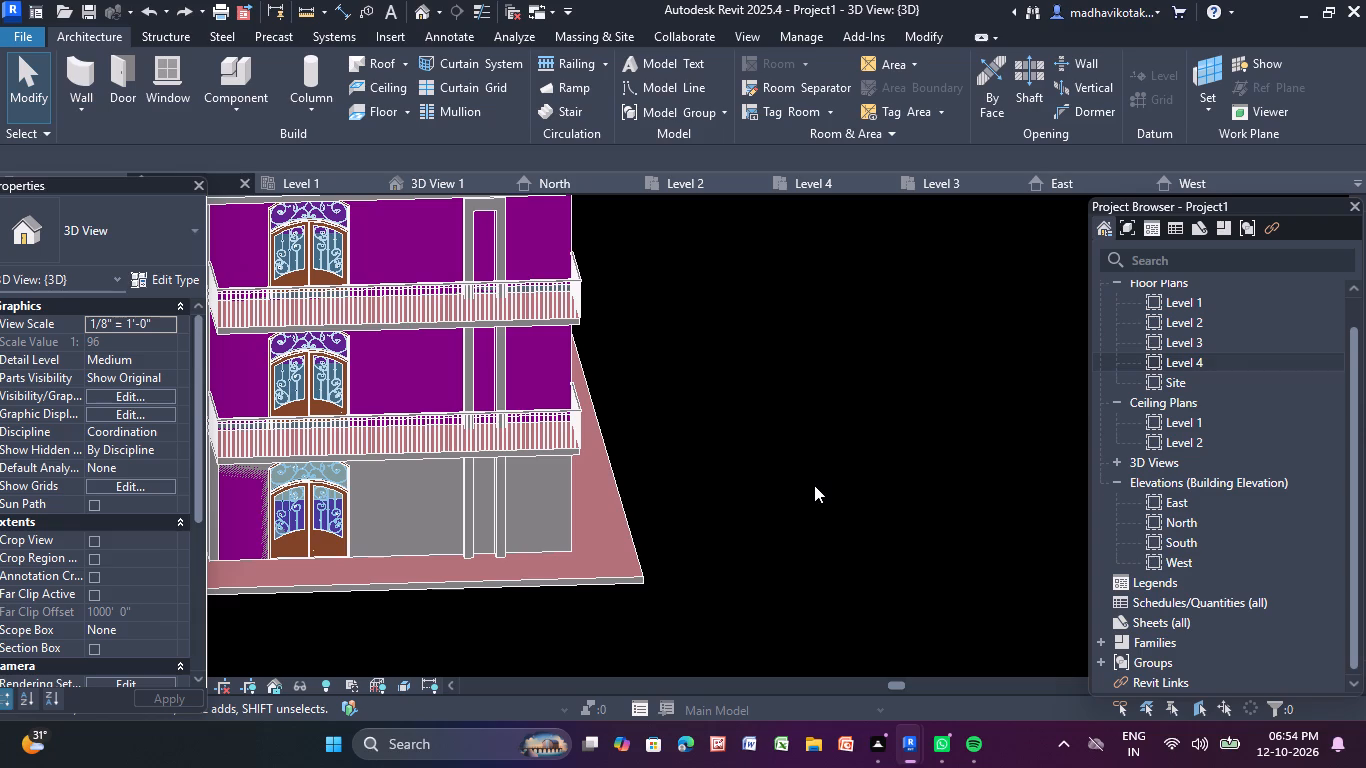
# Examine the building's side and front facades, balconies and ground slab from several angles.
pyautogui.keyDown('shift'); pyautogui.moveTo(812, 486); pyautogui.dragTo(999, 506, button='middle'); pyautogui.keyUp('shift')
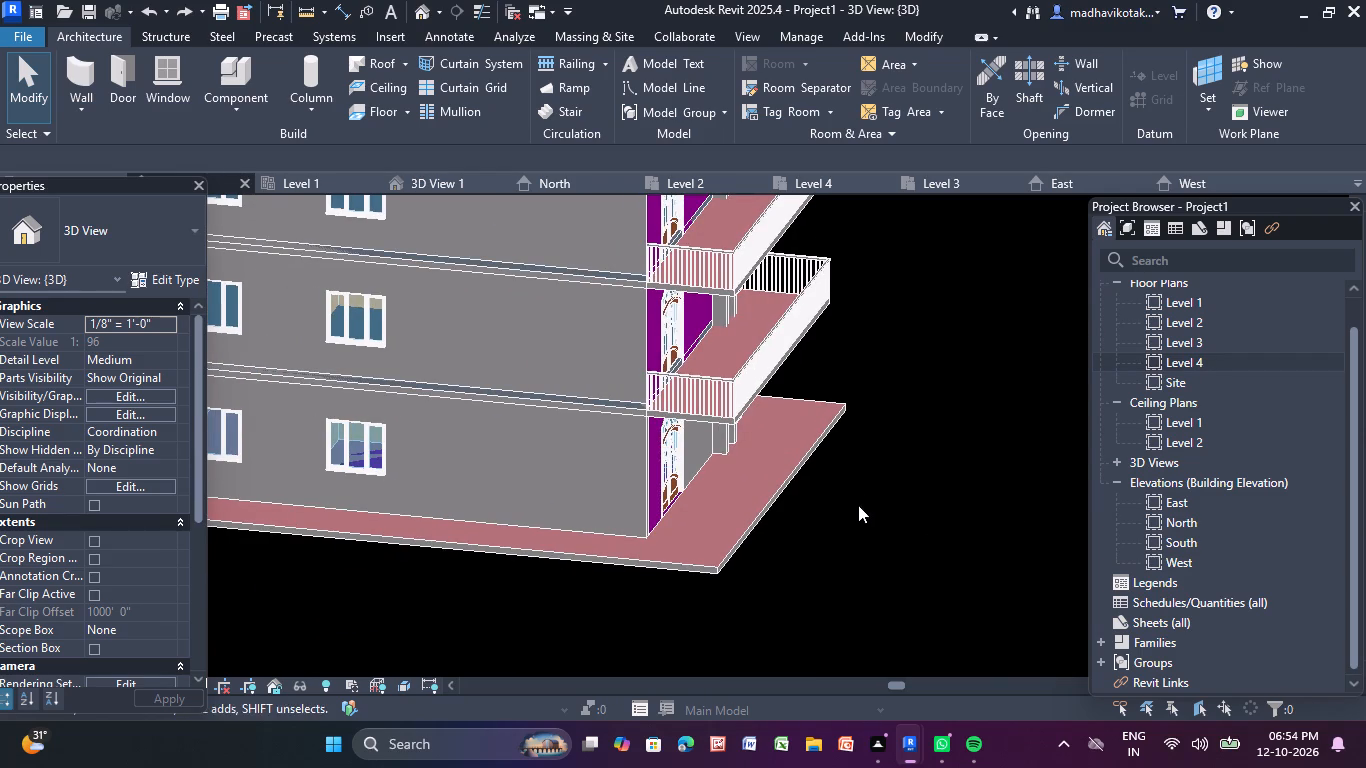
pyautogui.moveTo(858, 506); pyautogui.dragTo(699, 391, button='middle')
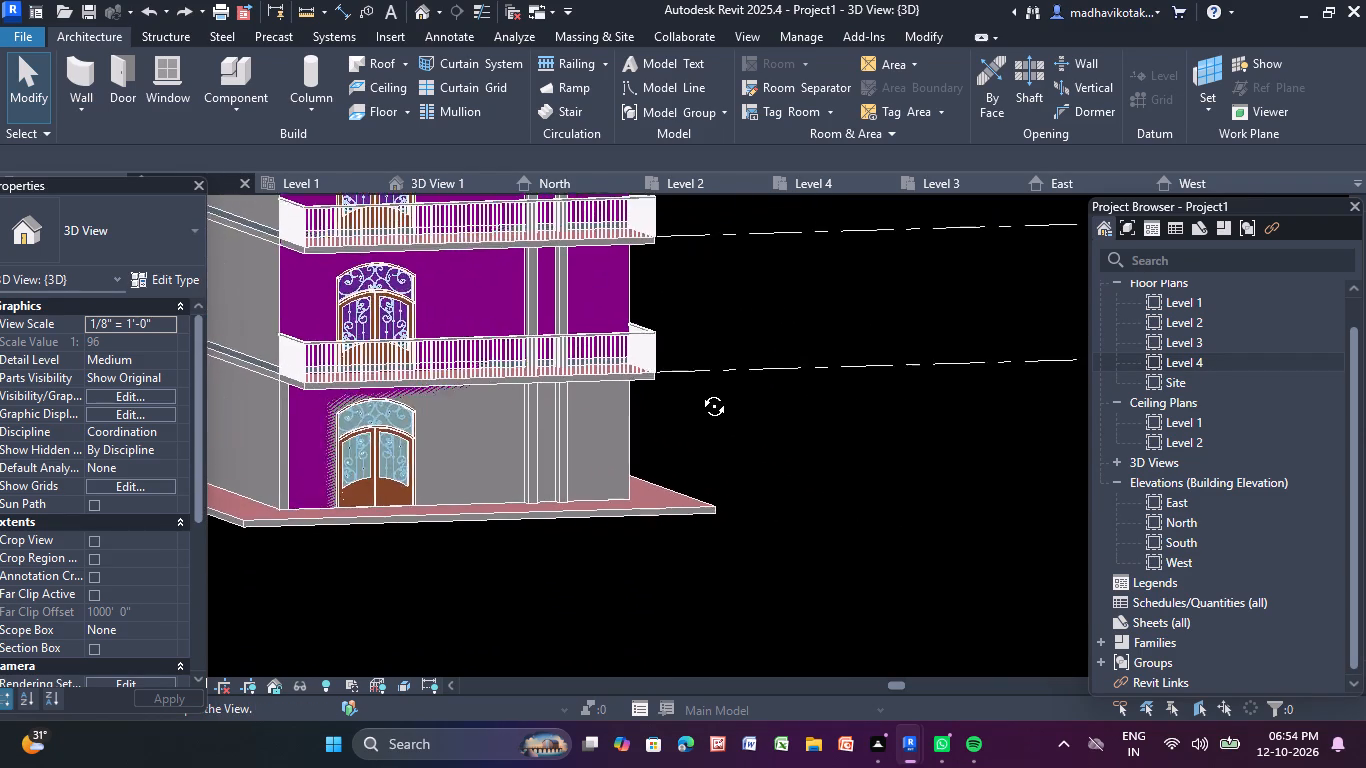
pyautogui.moveTo(699, 391); pyautogui.dragTo(938, 522, button='middle')
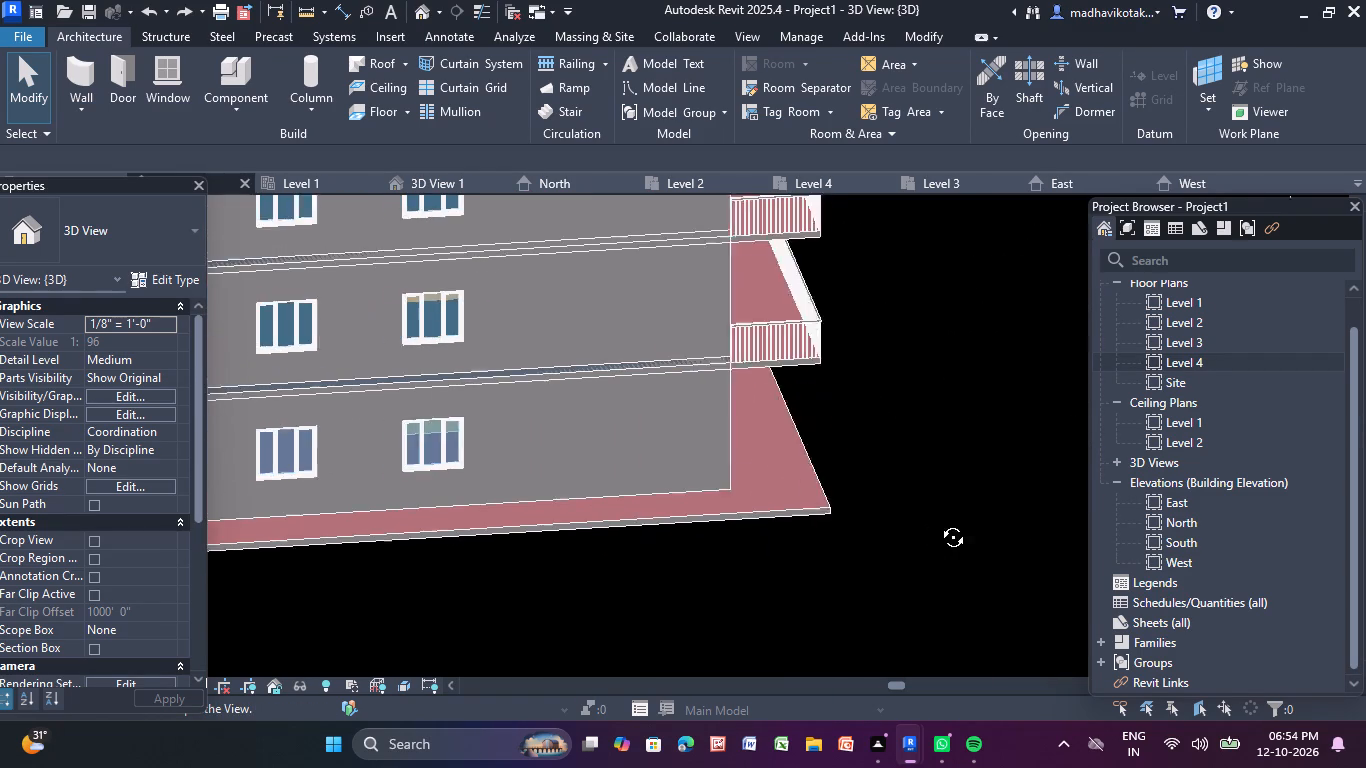
pyautogui.moveTo(938, 522); pyautogui.dragTo(948, 522, button='middle')
pyautogui.scroll(-3, 912, 559)
pyautogui.keyDown('shift'); pyautogui.moveTo(906, 559); pyautogui.dragTo(815, 581, button='middle'); pyautogui.keyUp('shift')
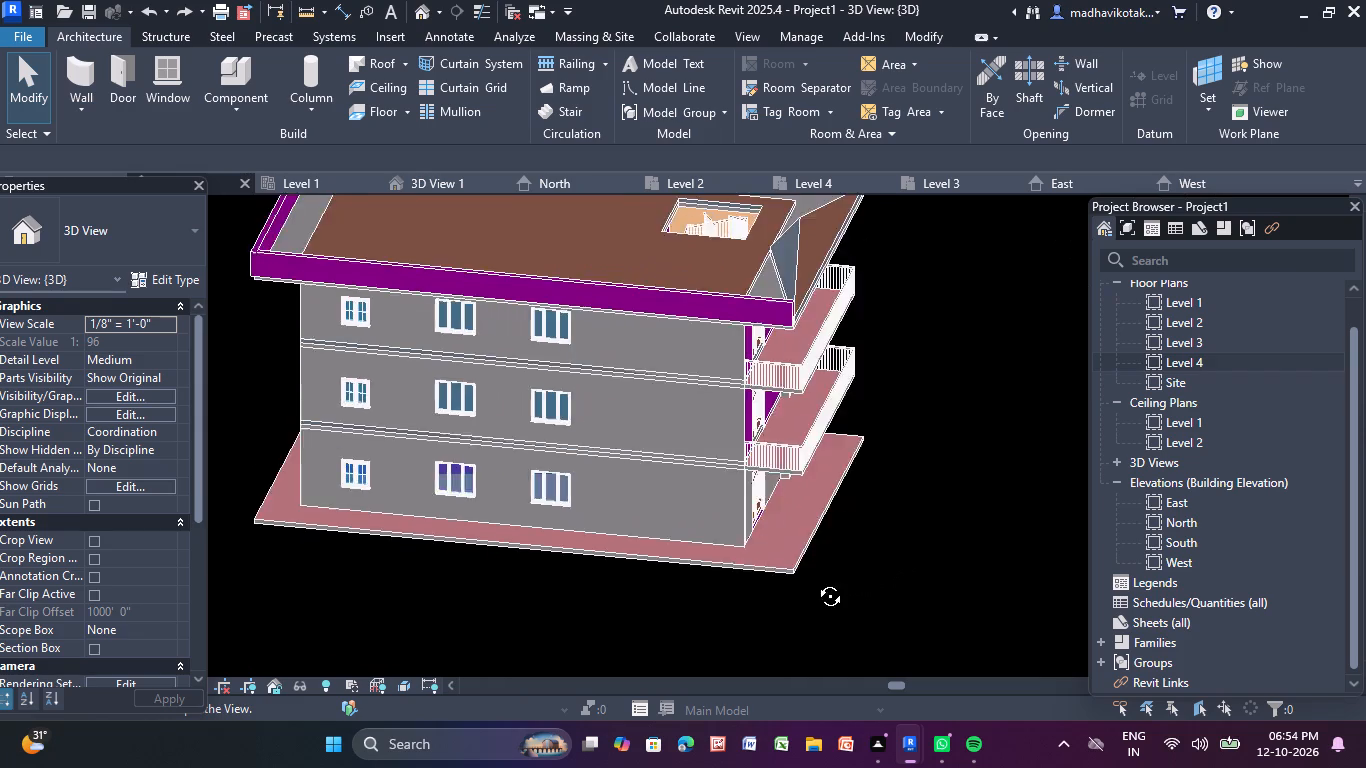
pyautogui.keyDown('shift'); pyautogui.moveTo(815, 581); pyautogui.dragTo(637, 590, button='middle'); pyautogui.keyUp('shift')
pyautogui.scroll(5, 665, 539)
pyautogui.moveTo(665, 537); pyautogui.dragTo(599, 346, button='middle')
pyautogui.scroll(-2, 624, 373)
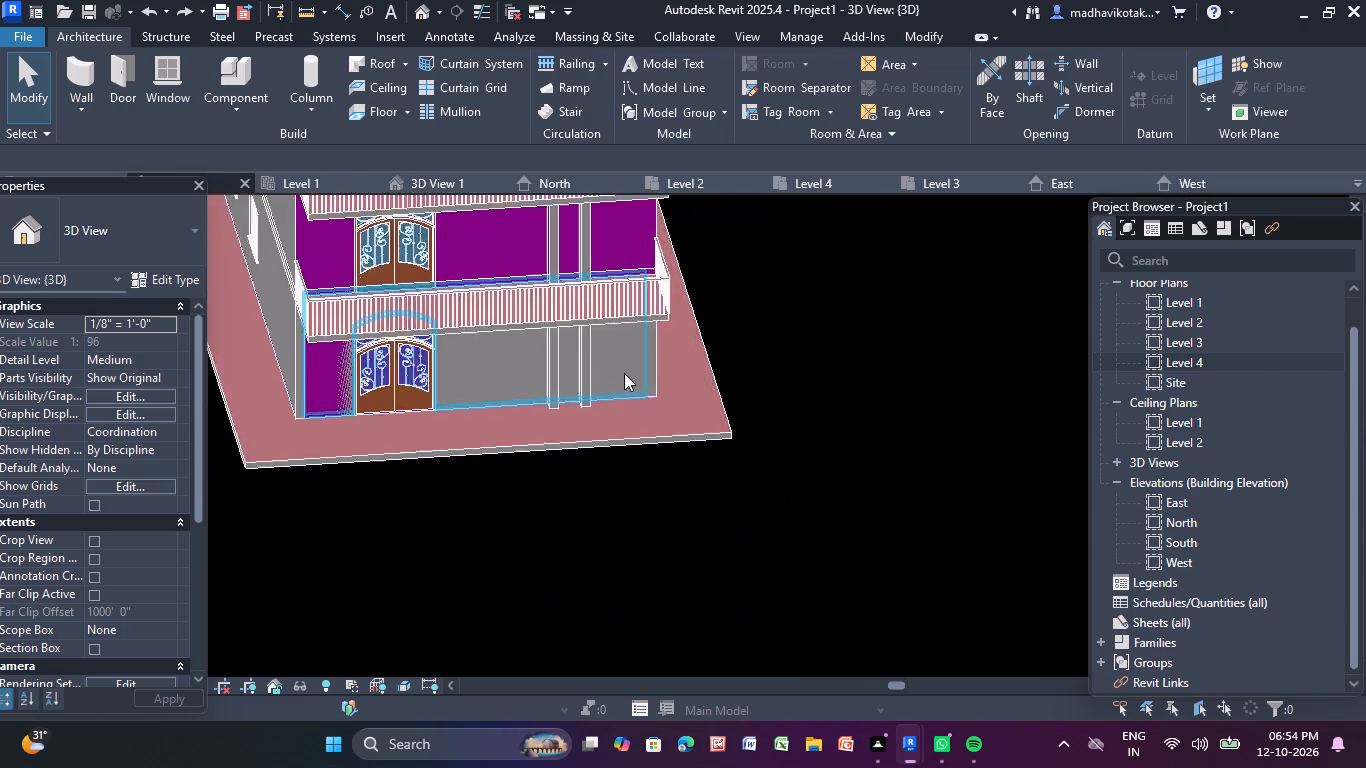
pyautogui.scroll(-1, 624, 373)
pyautogui.scroll(2, 624, 373)
pyautogui.moveTo(621, 373); pyautogui.dragTo(637, 485, button='middle')
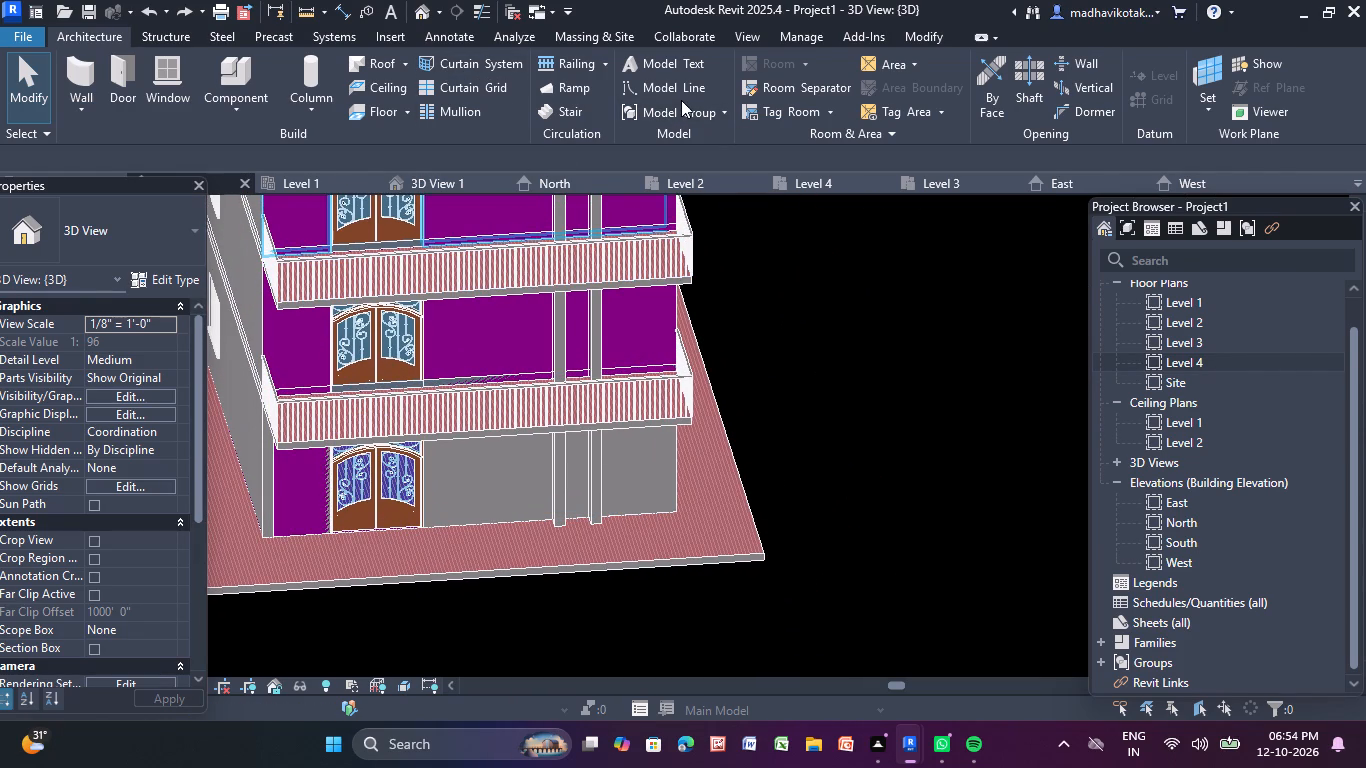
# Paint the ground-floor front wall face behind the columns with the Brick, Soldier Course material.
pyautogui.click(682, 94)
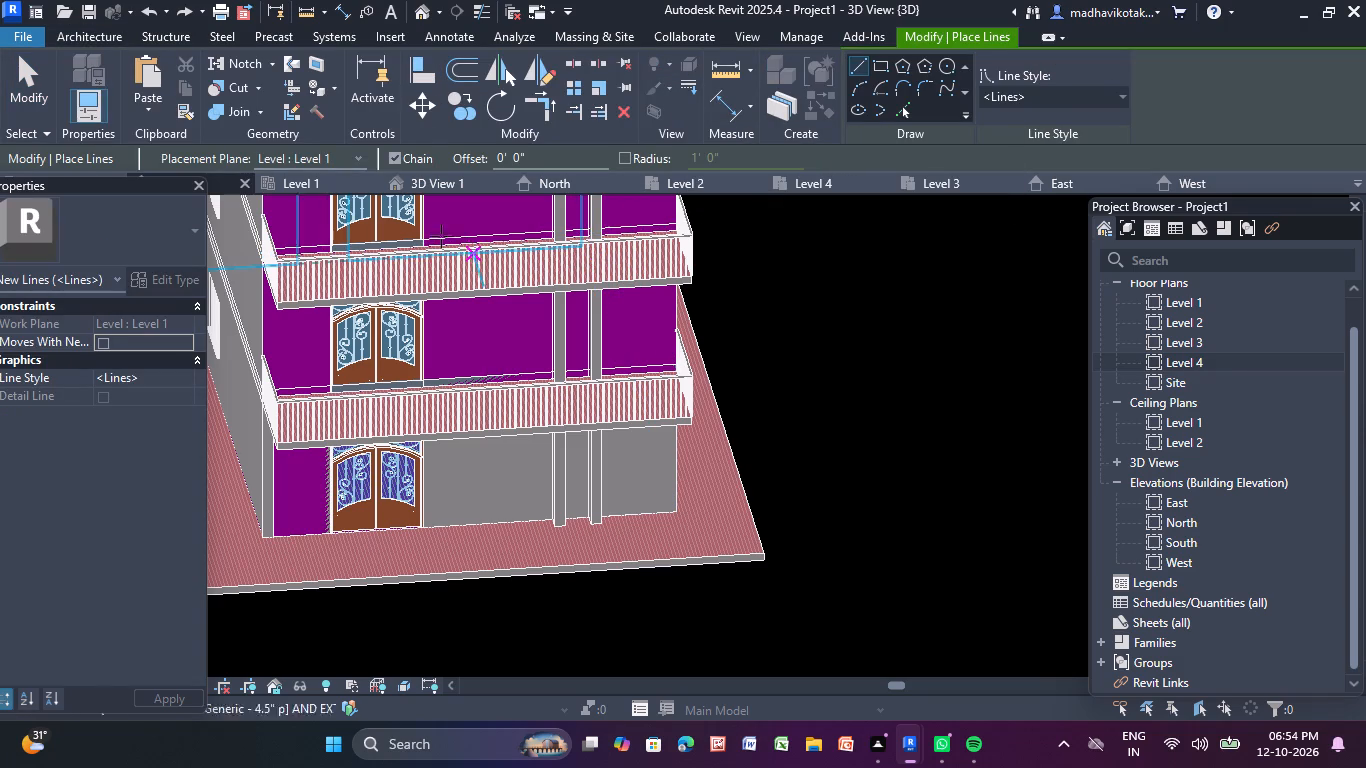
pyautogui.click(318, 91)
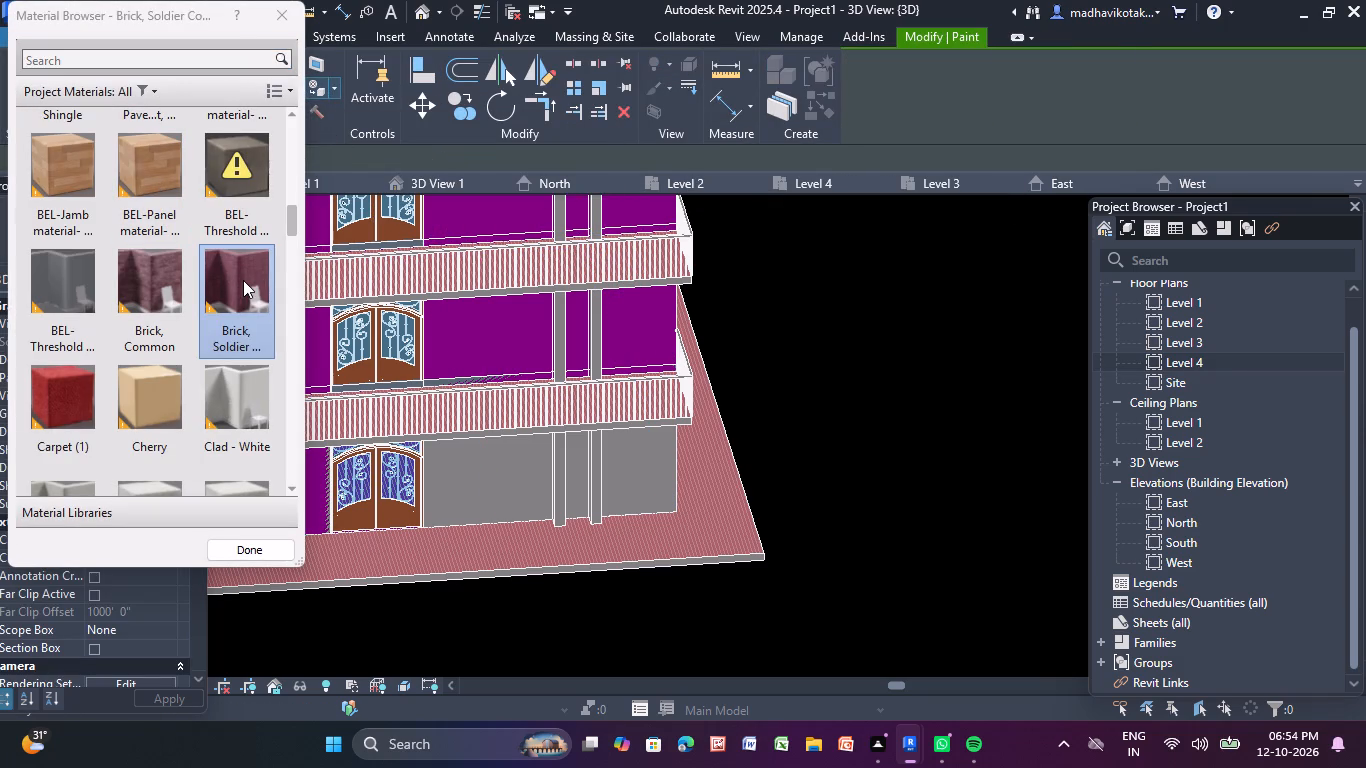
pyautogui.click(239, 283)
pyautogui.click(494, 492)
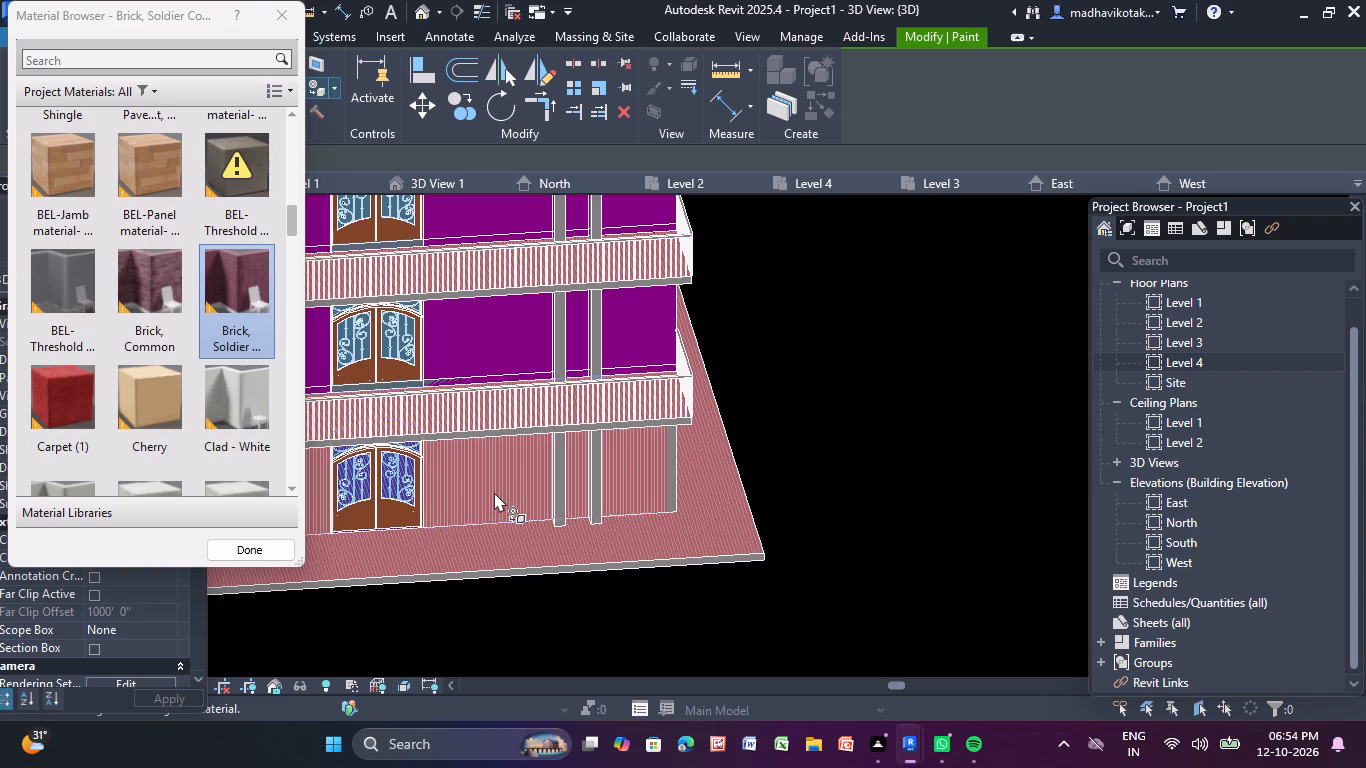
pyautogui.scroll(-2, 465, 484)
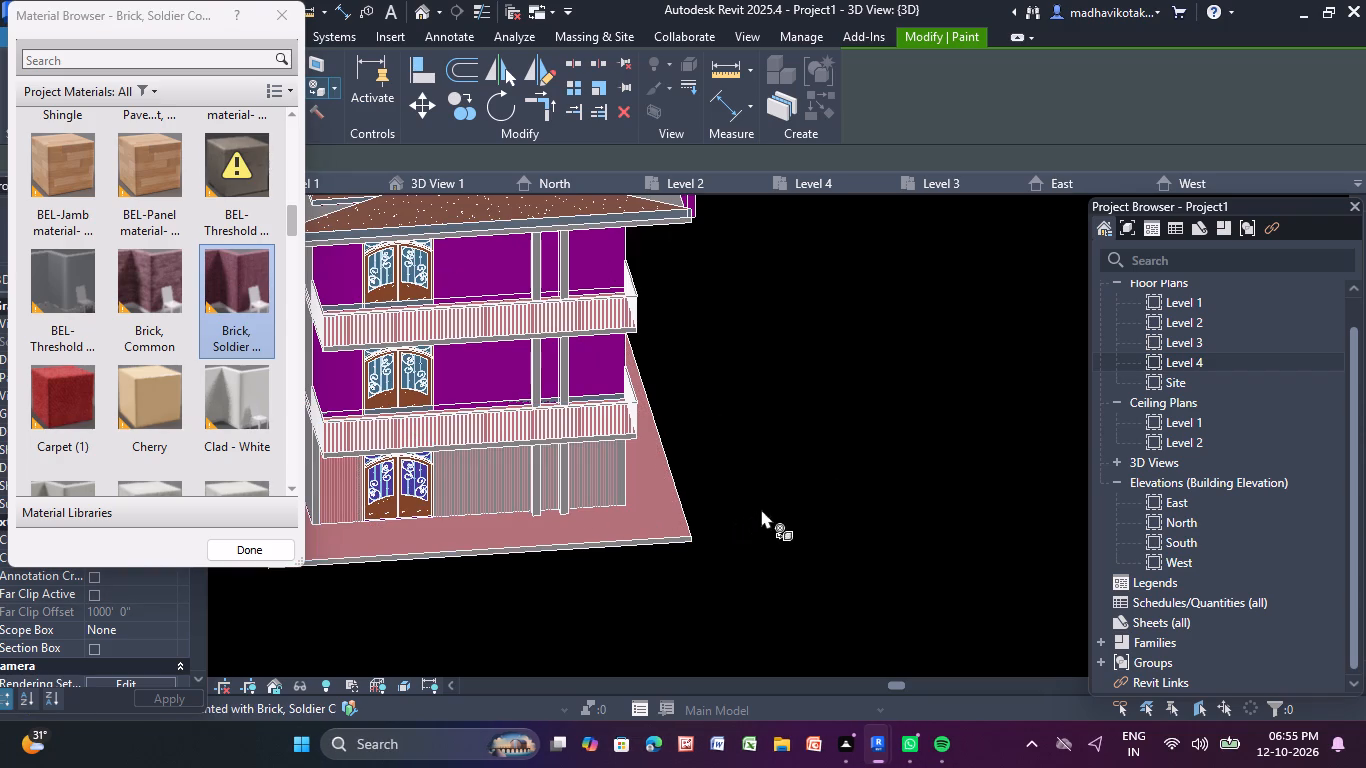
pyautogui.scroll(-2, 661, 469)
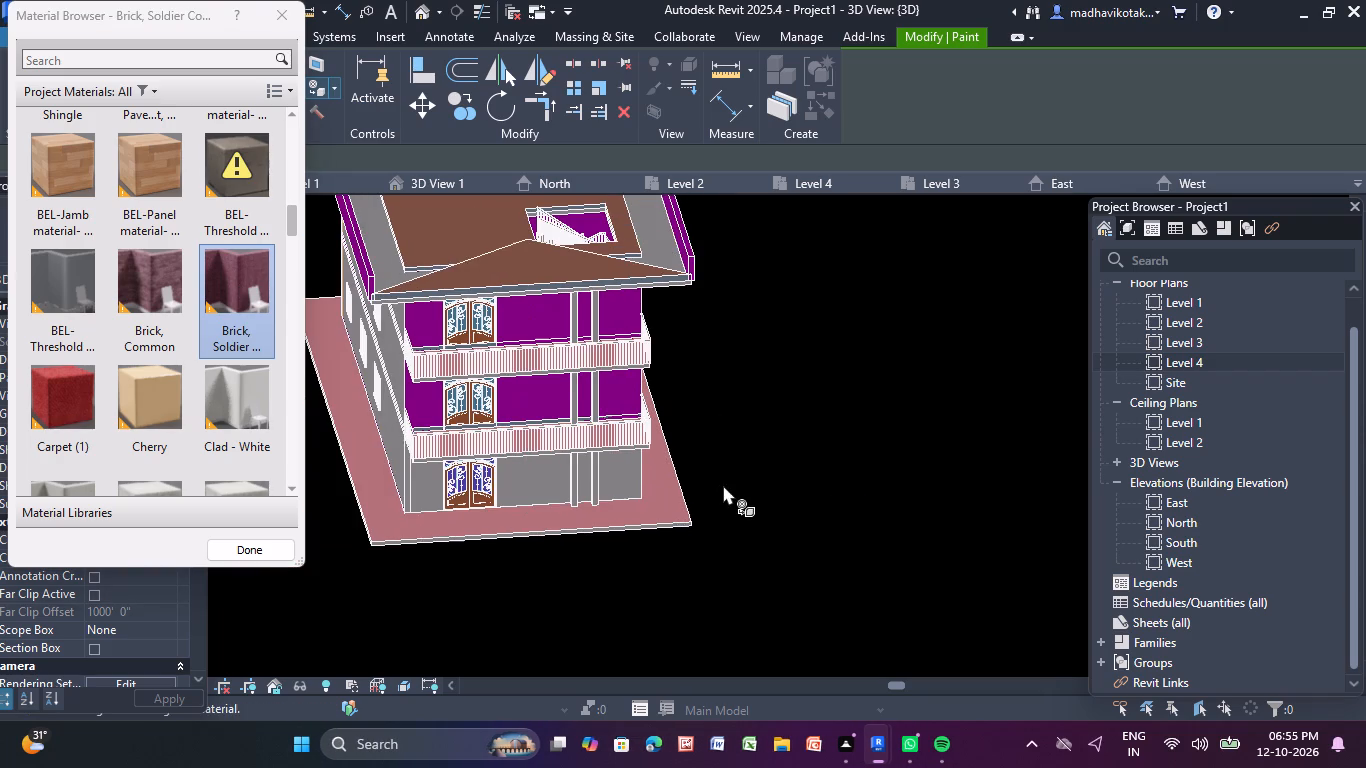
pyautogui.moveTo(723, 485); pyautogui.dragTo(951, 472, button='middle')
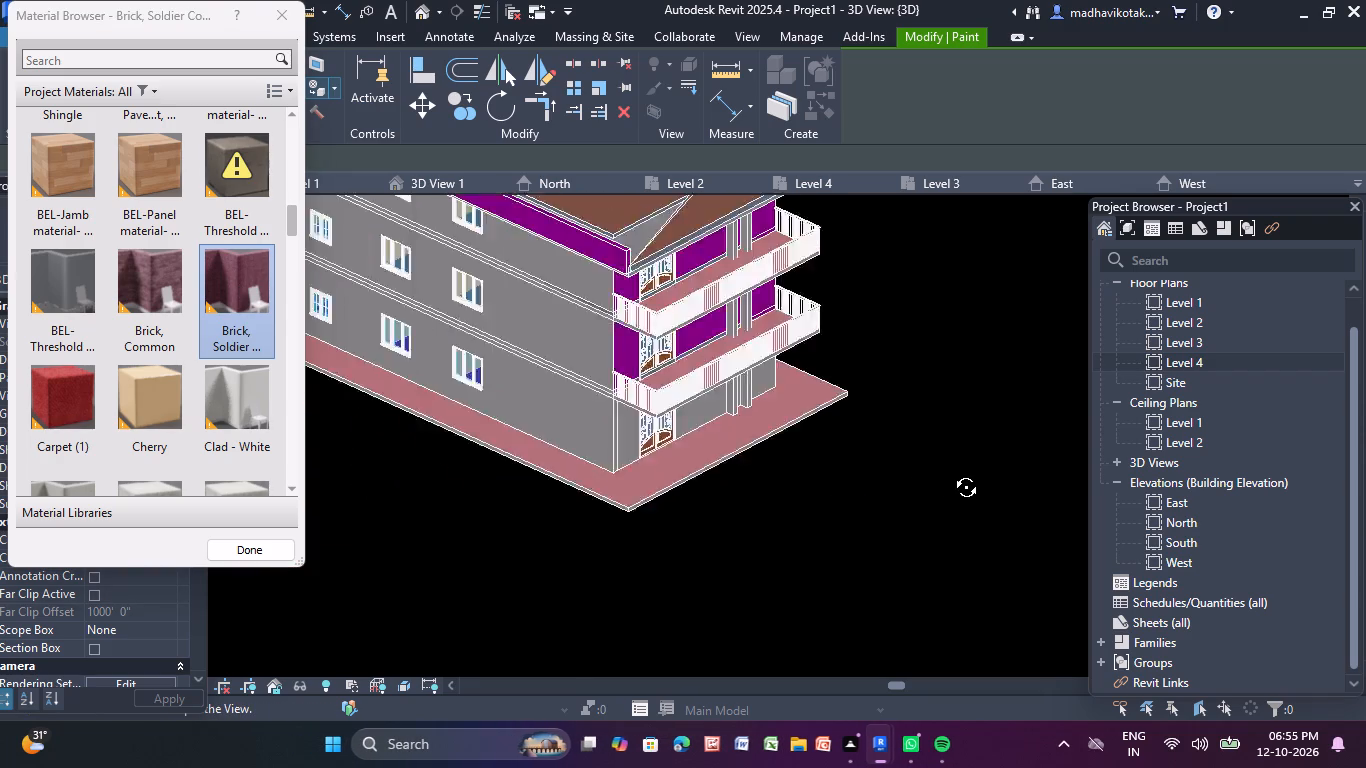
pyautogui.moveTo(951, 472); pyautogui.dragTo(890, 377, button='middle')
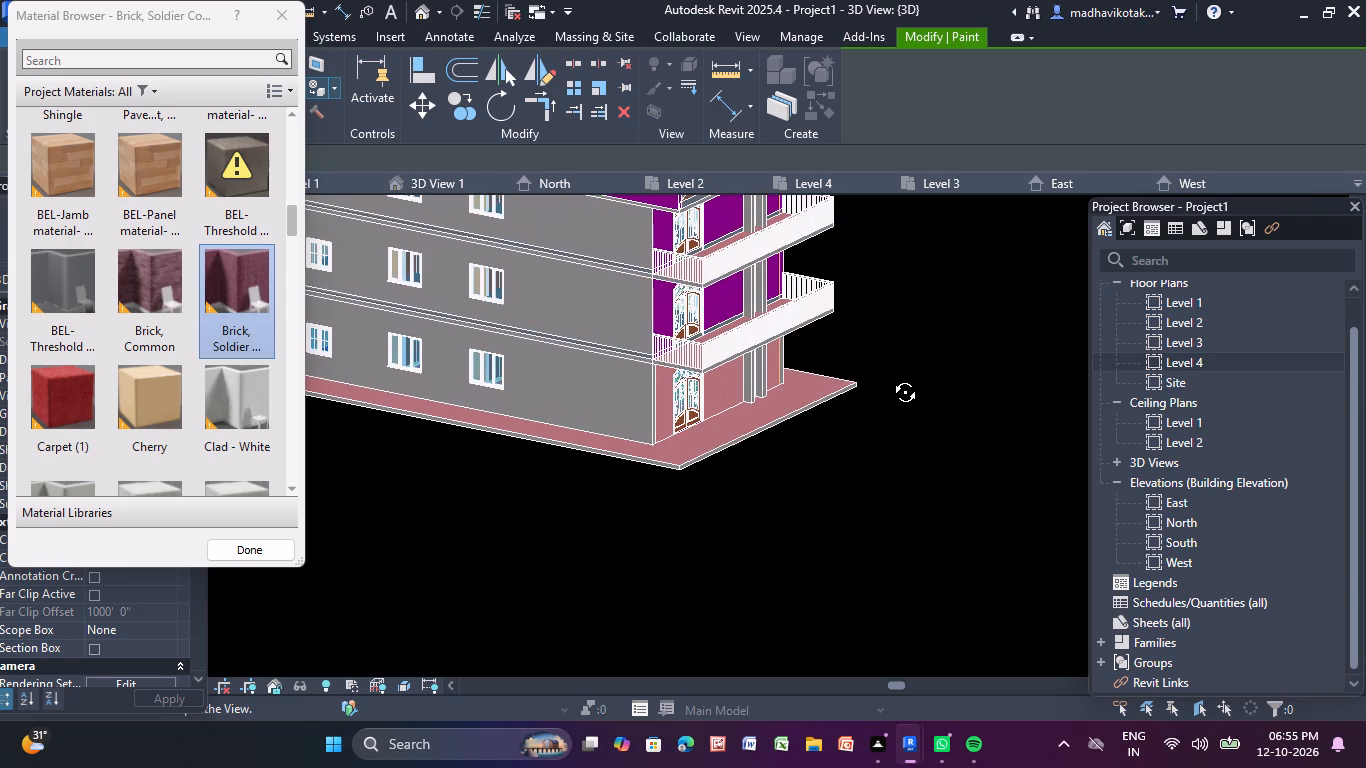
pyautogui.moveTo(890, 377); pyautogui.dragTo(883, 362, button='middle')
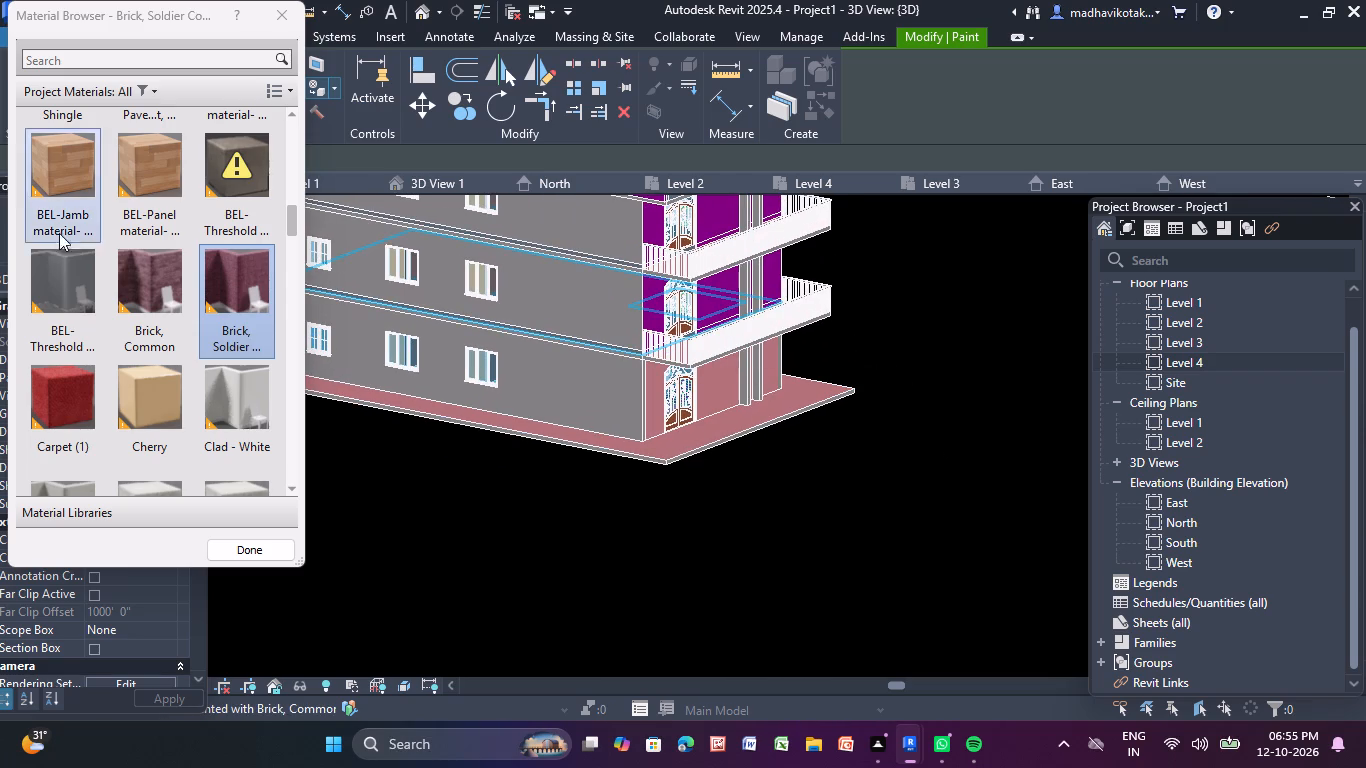
# Repaint the ground-floor front wall face around the entrance door with the Analytical Floor material.
pyautogui.scroll(10, 130, 170)
pyautogui.click(237, 252)
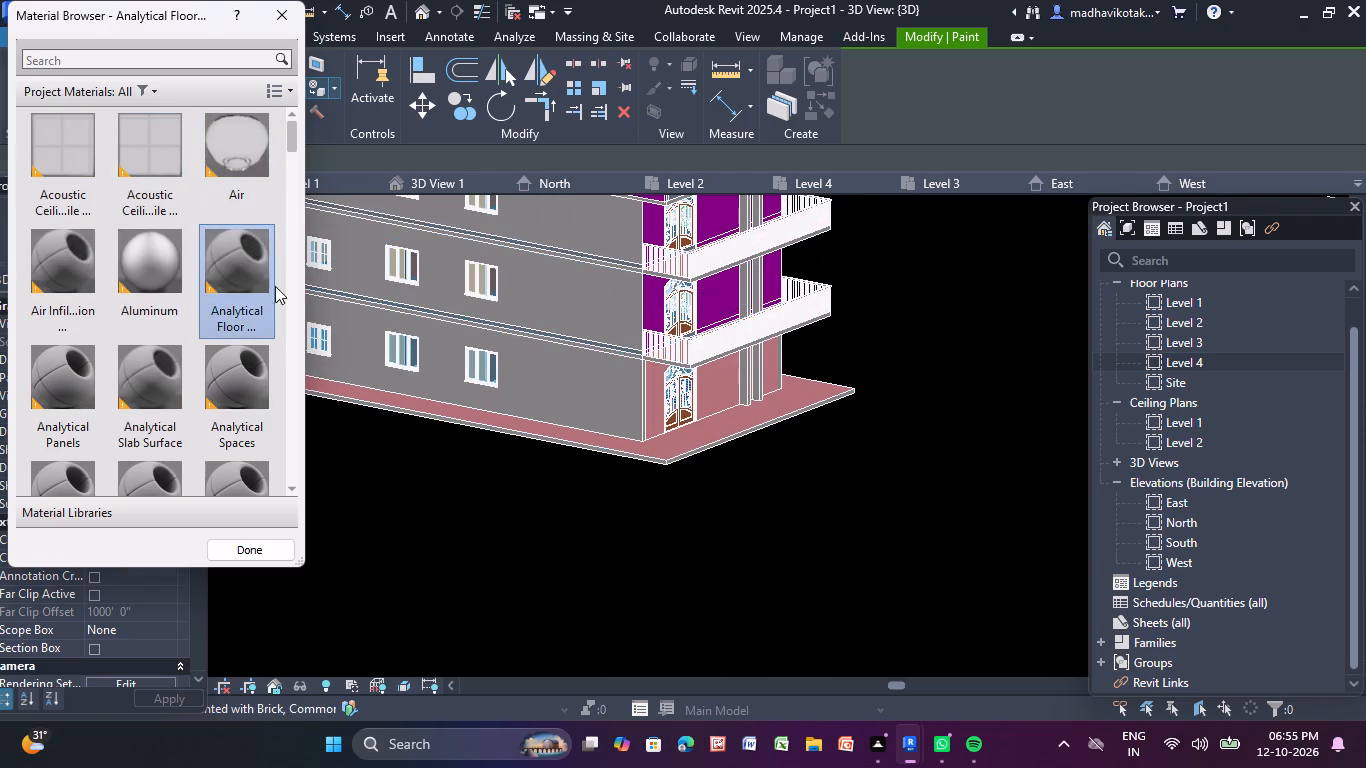
pyautogui.click(723, 382)
pyautogui.click(720, 382)
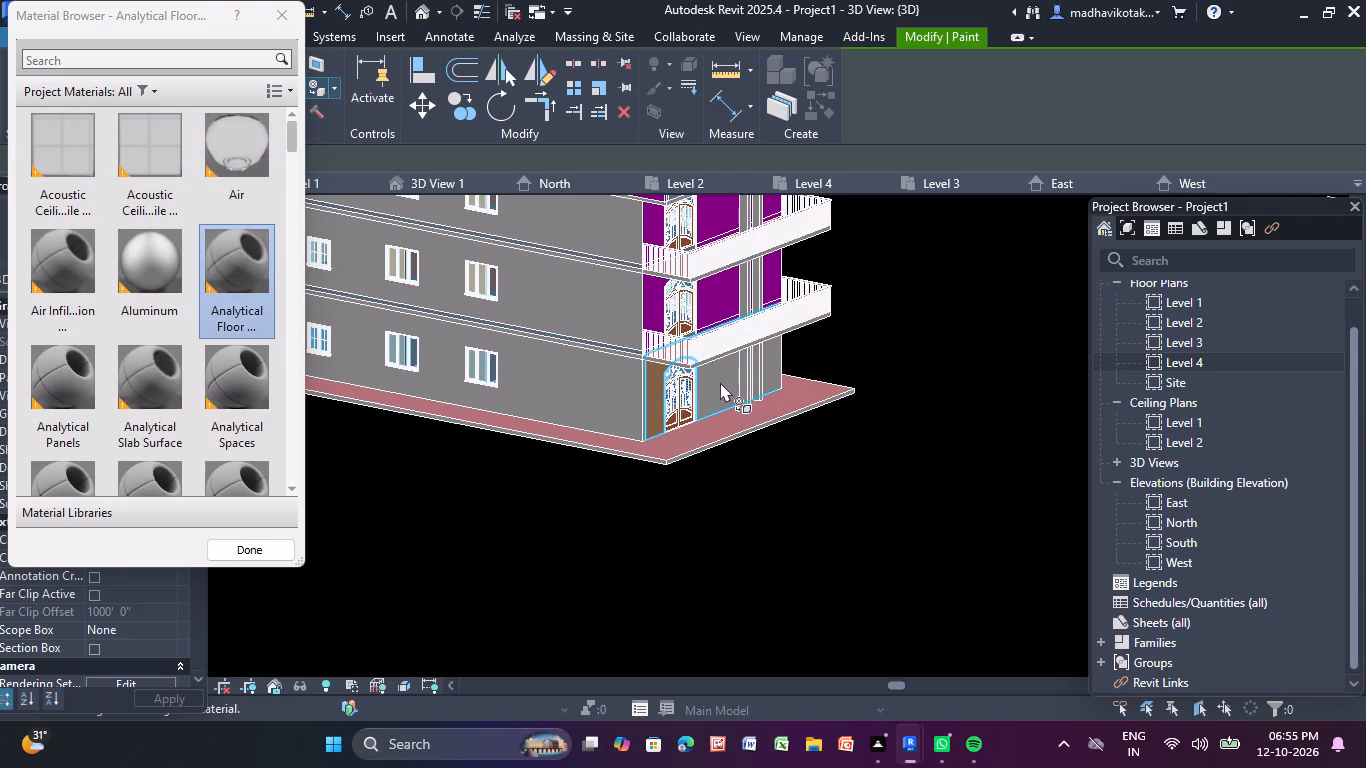
pyautogui.moveTo(977, 547); pyautogui.dragTo(948, 573, button='middle')
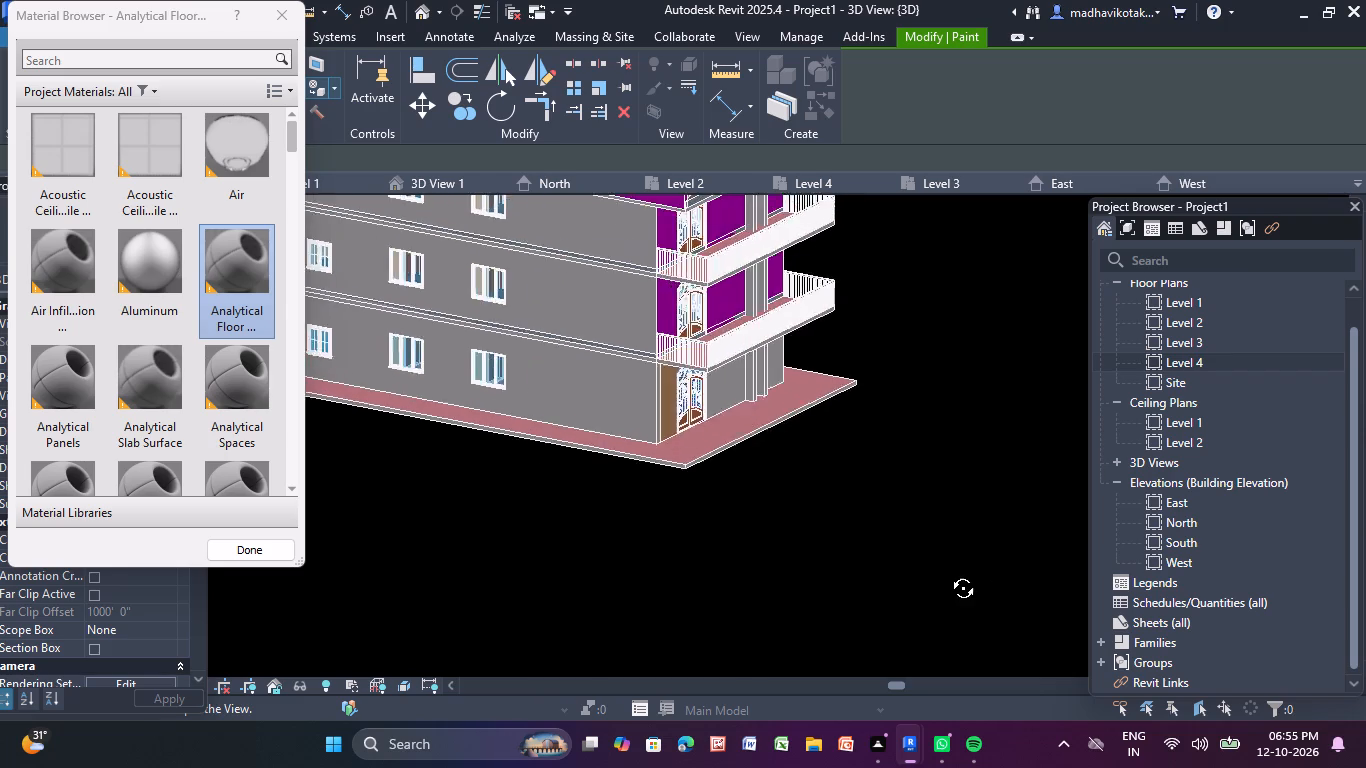
pyautogui.moveTo(948, 573); pyautogui.dragTo(819, 530, button='middle')
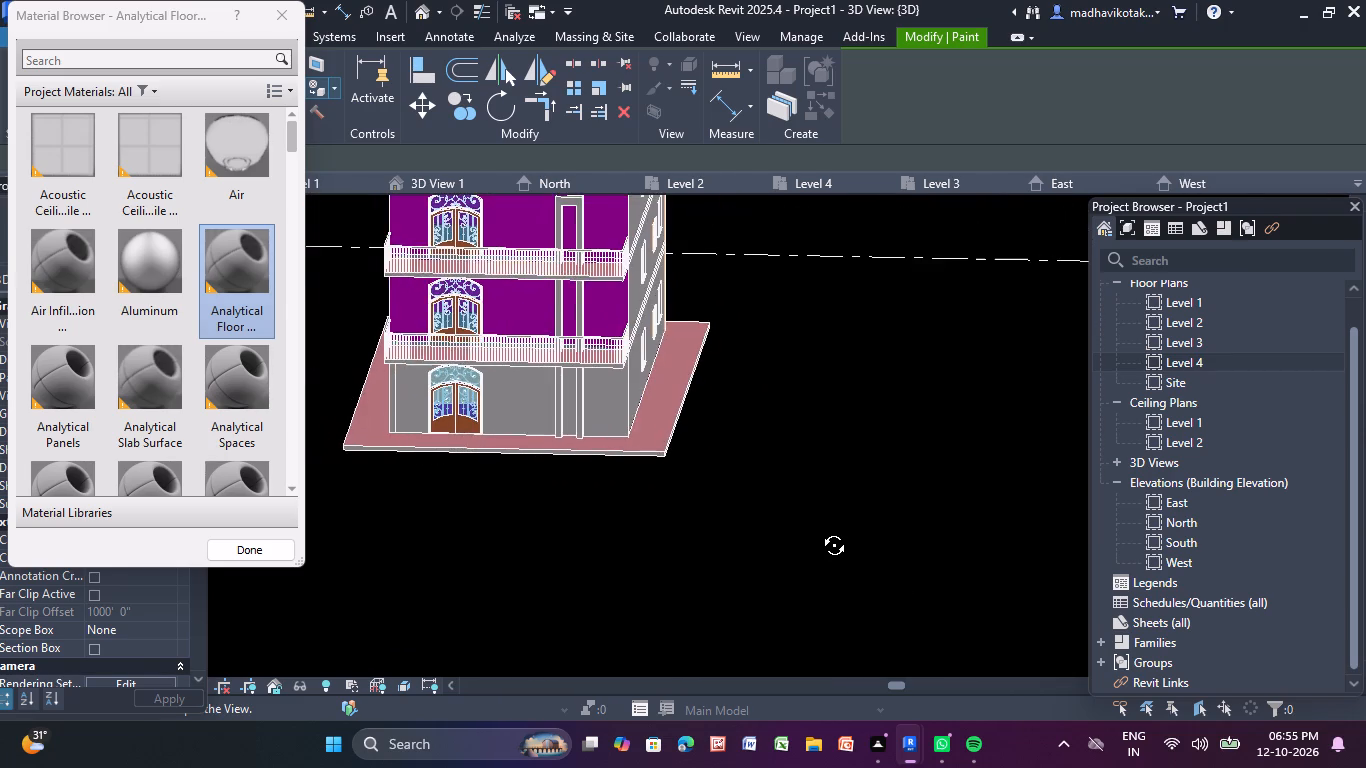
# Reapply the Analytical Floor material to the ground-floor front wall face beside the entrance door.
pyautogui.moveTo(819, 530); pyautogui.dragTo(986, 639, button='middle')
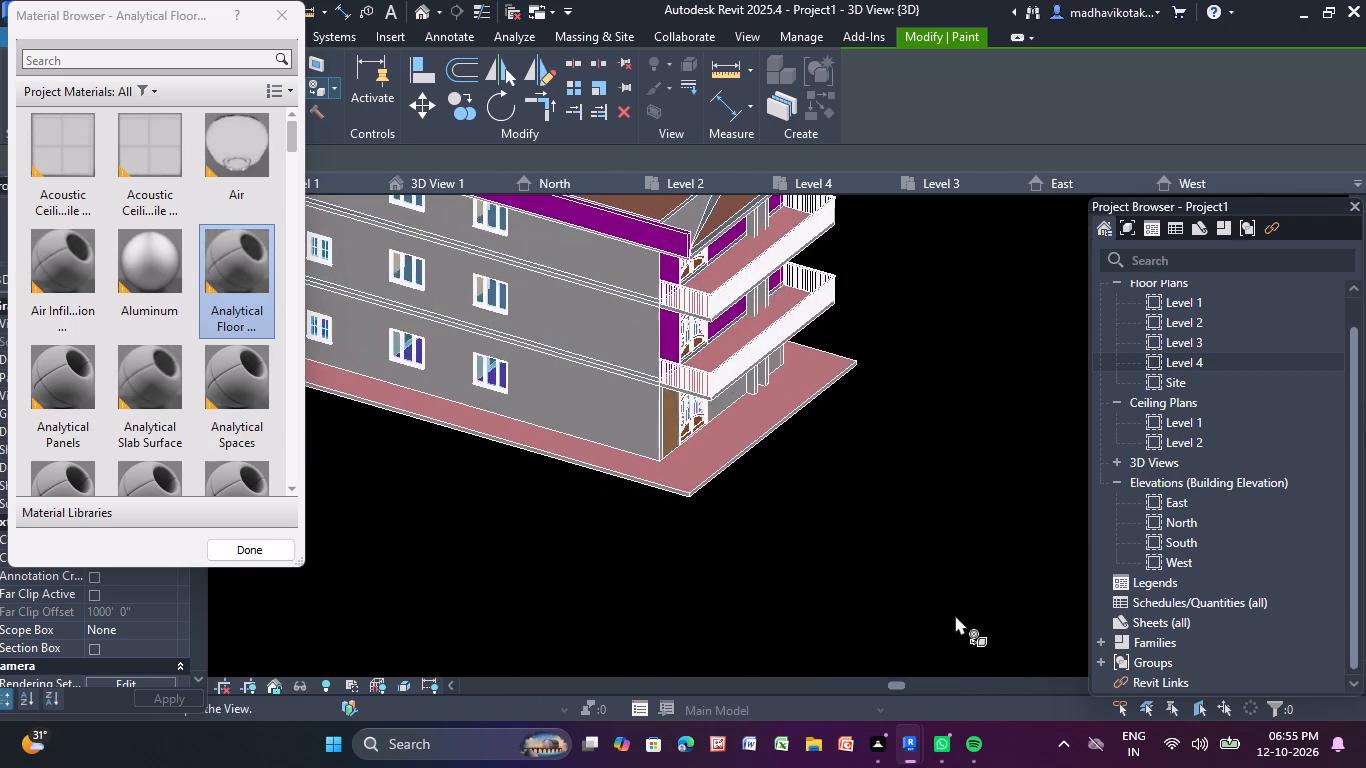
pyautogui.scroll(-3, 891, 545)
pyautogui.scroll(4, 834, 508)
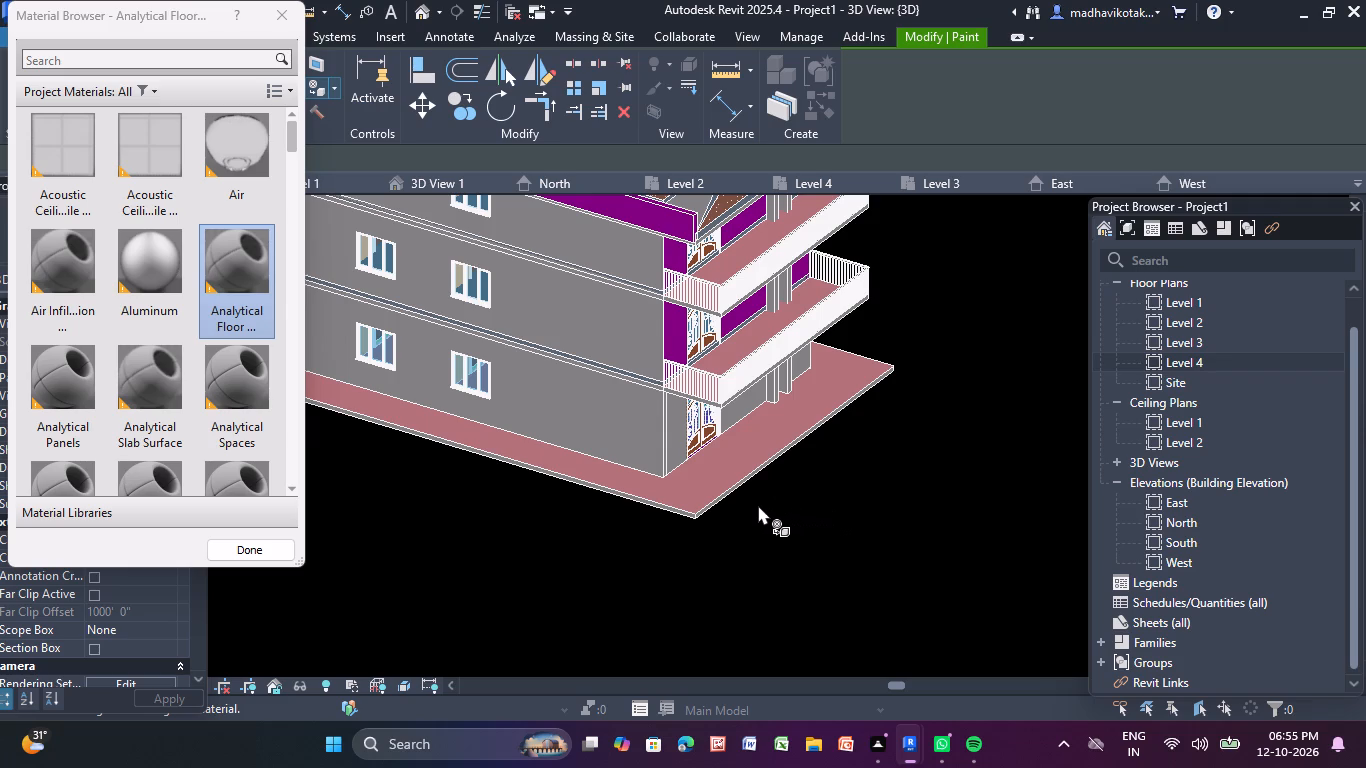
pyautogui.scroll(1, 758, 505)
pyautogui.click(726, 396)
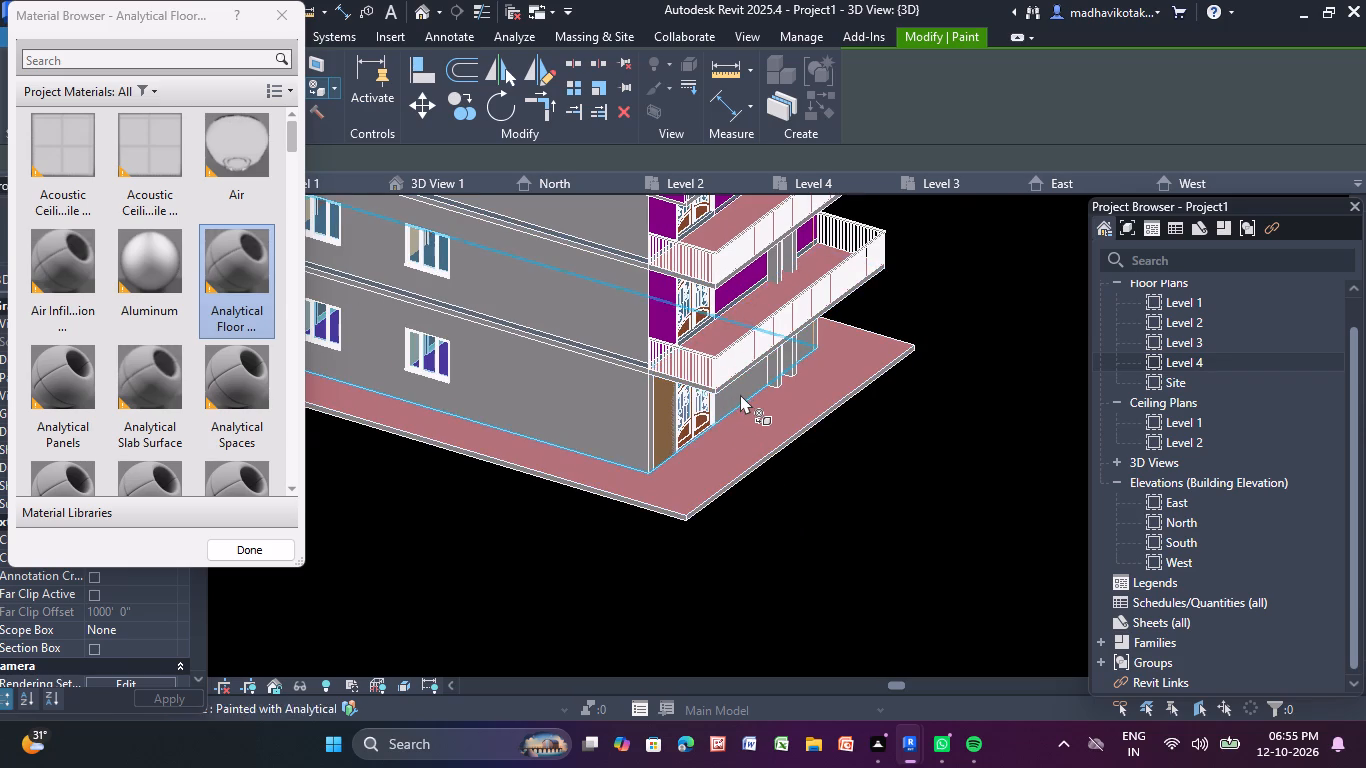
pyautogui.scroll(5, 740, 393)
pyautogui.click(735, 389)
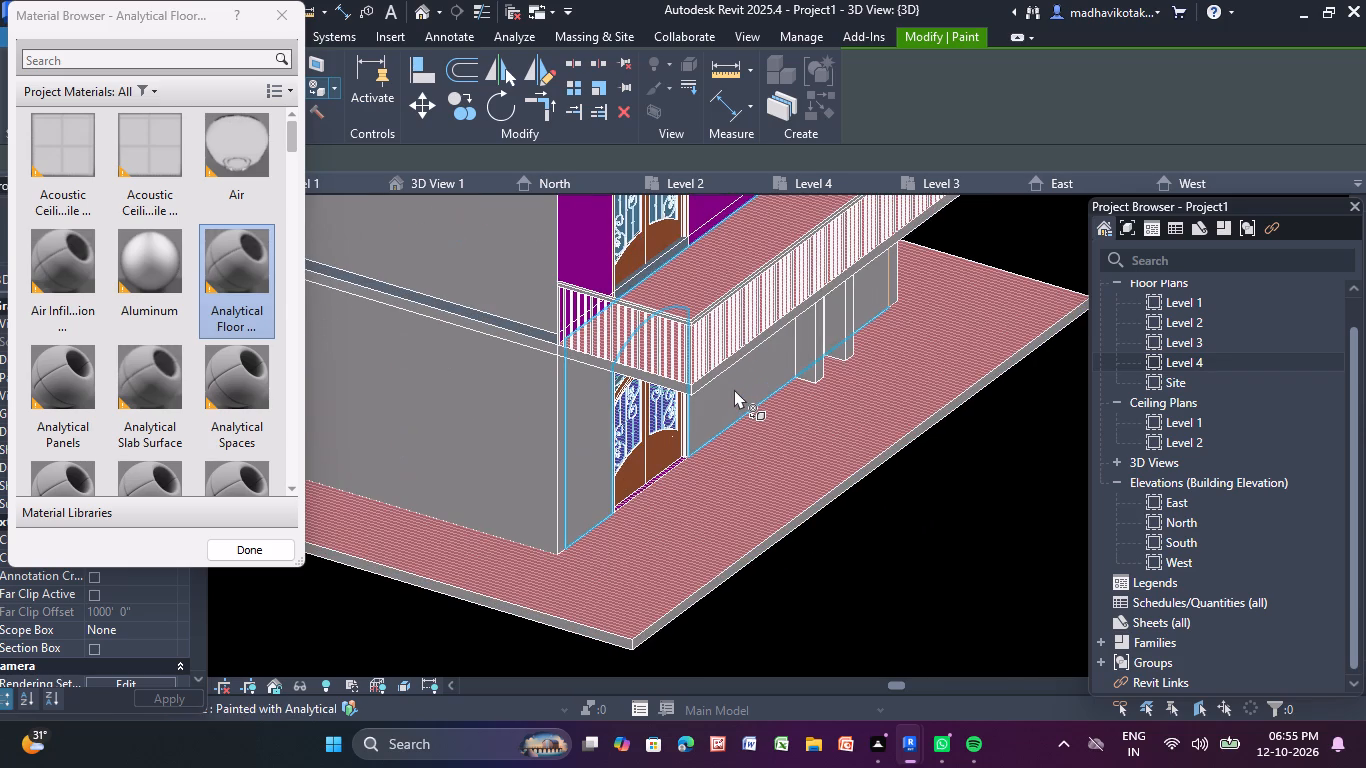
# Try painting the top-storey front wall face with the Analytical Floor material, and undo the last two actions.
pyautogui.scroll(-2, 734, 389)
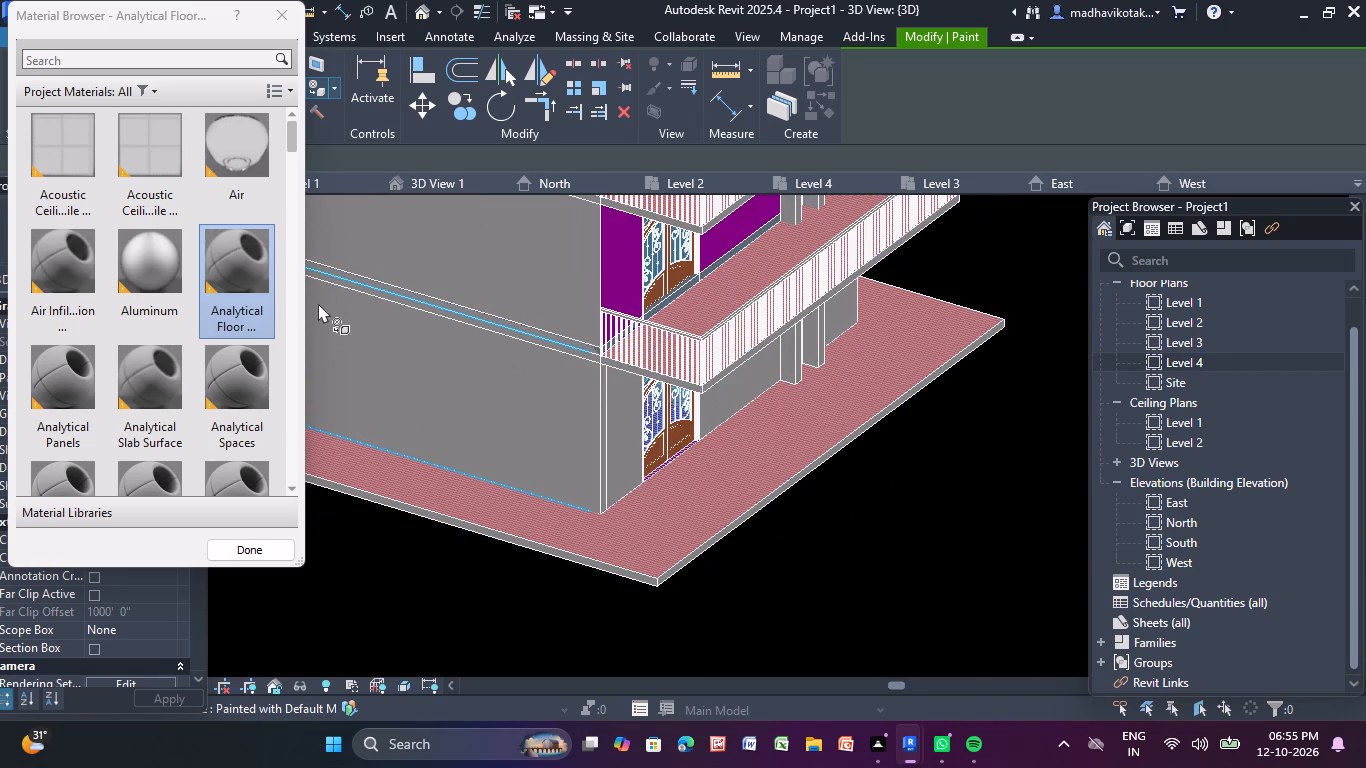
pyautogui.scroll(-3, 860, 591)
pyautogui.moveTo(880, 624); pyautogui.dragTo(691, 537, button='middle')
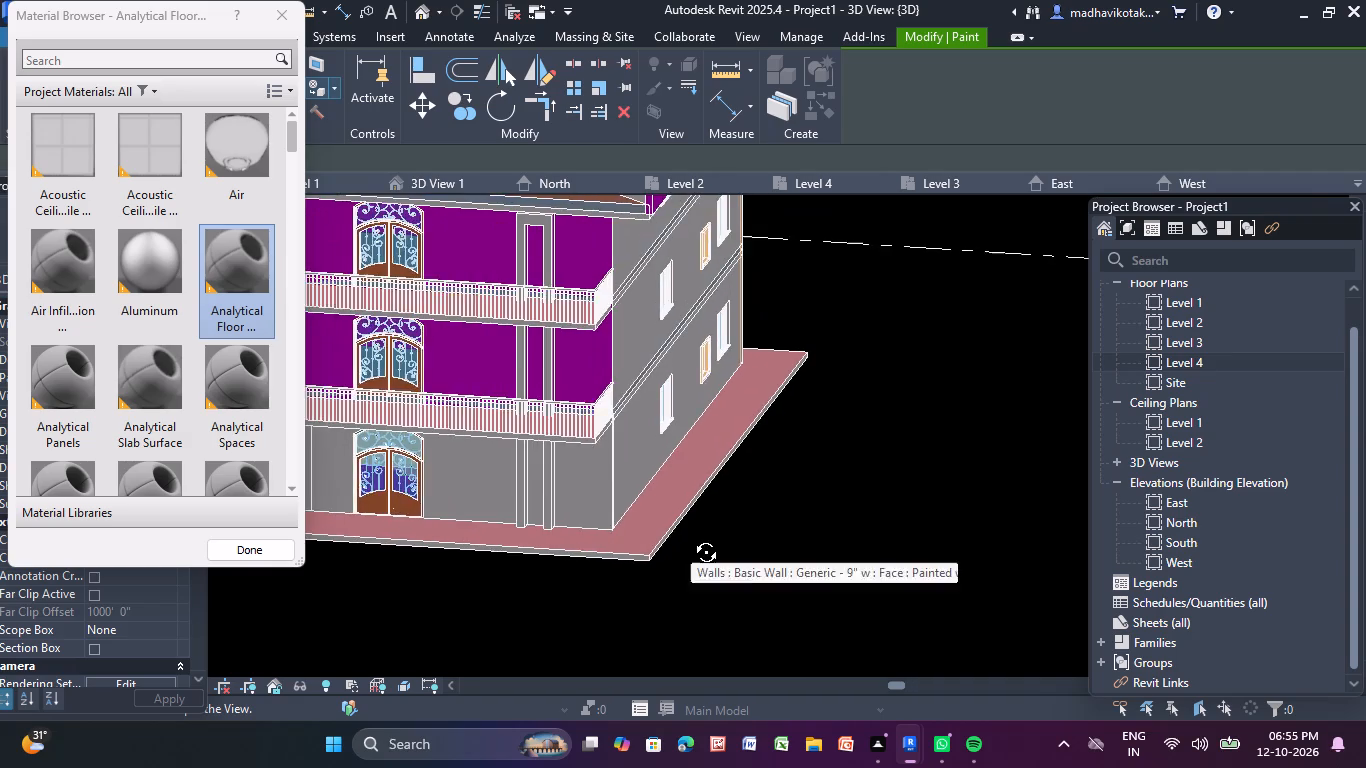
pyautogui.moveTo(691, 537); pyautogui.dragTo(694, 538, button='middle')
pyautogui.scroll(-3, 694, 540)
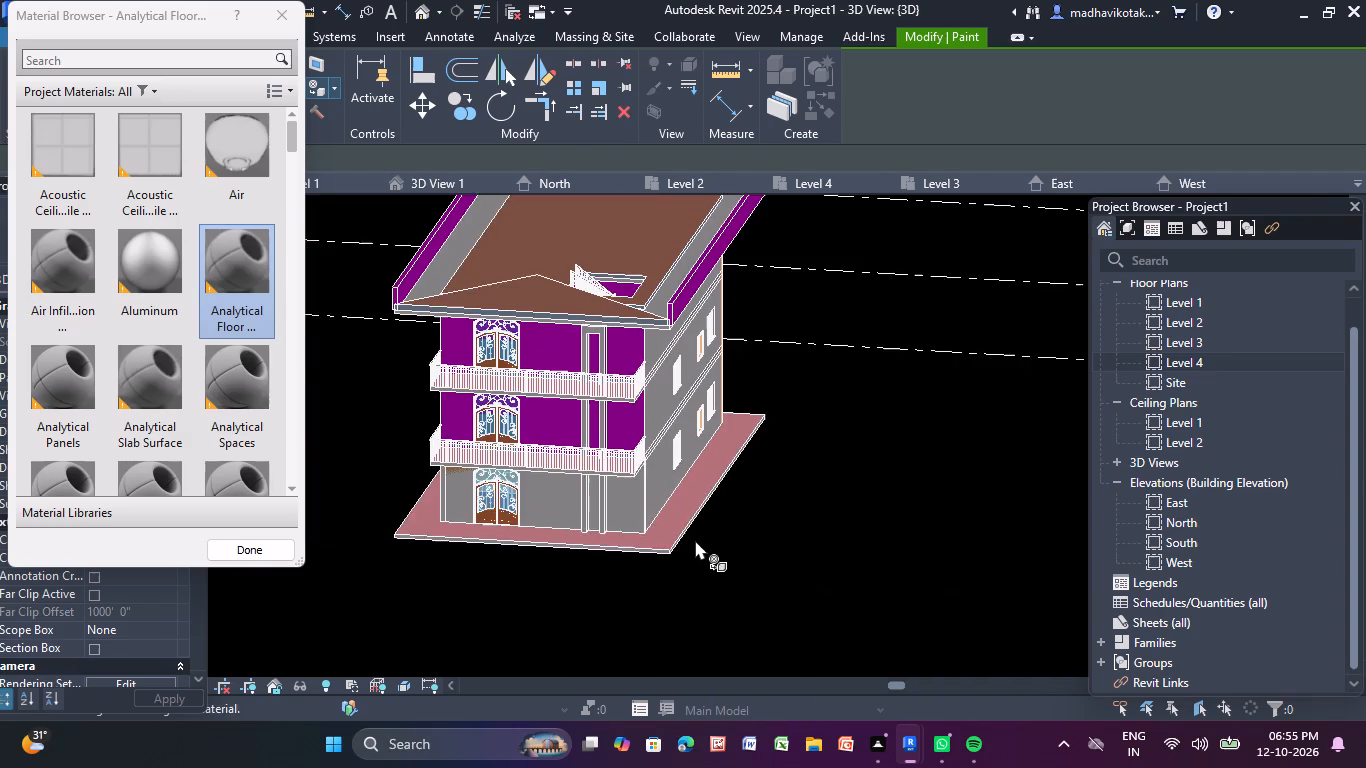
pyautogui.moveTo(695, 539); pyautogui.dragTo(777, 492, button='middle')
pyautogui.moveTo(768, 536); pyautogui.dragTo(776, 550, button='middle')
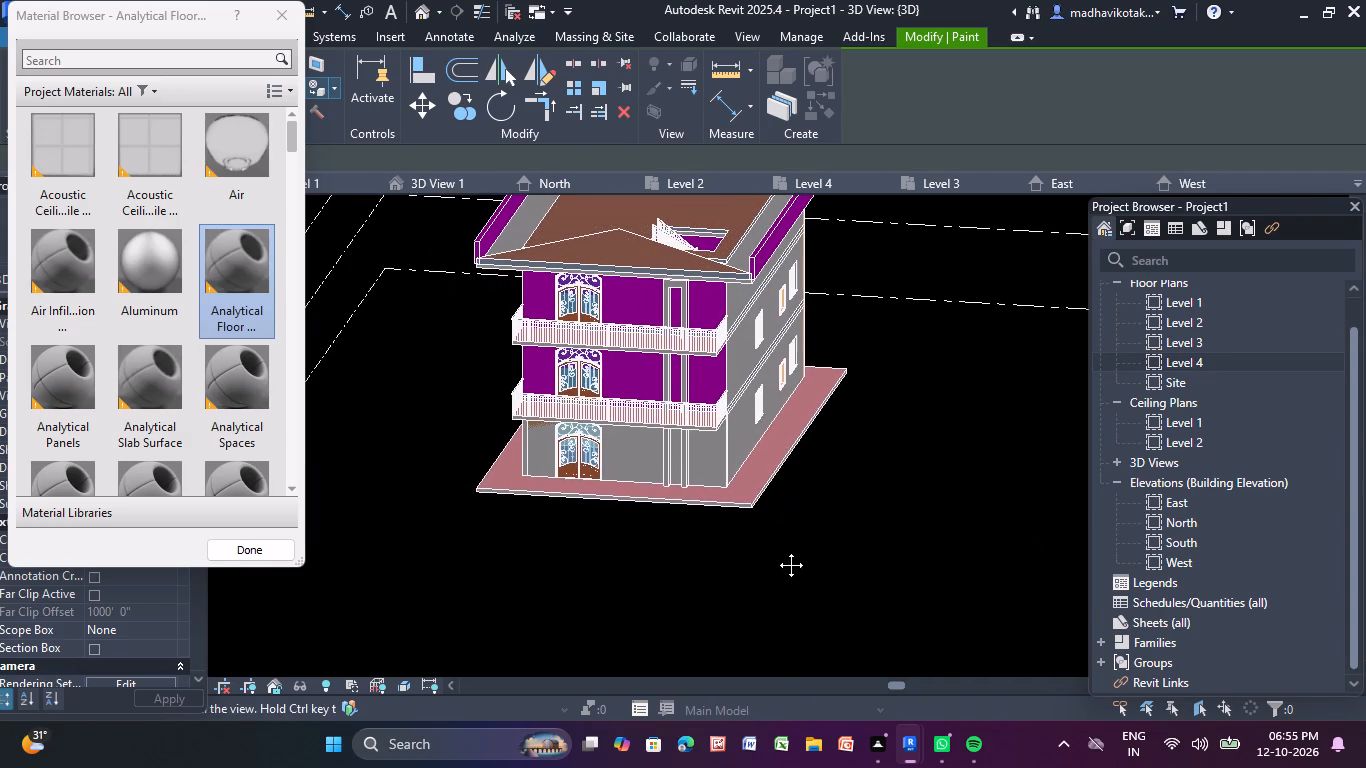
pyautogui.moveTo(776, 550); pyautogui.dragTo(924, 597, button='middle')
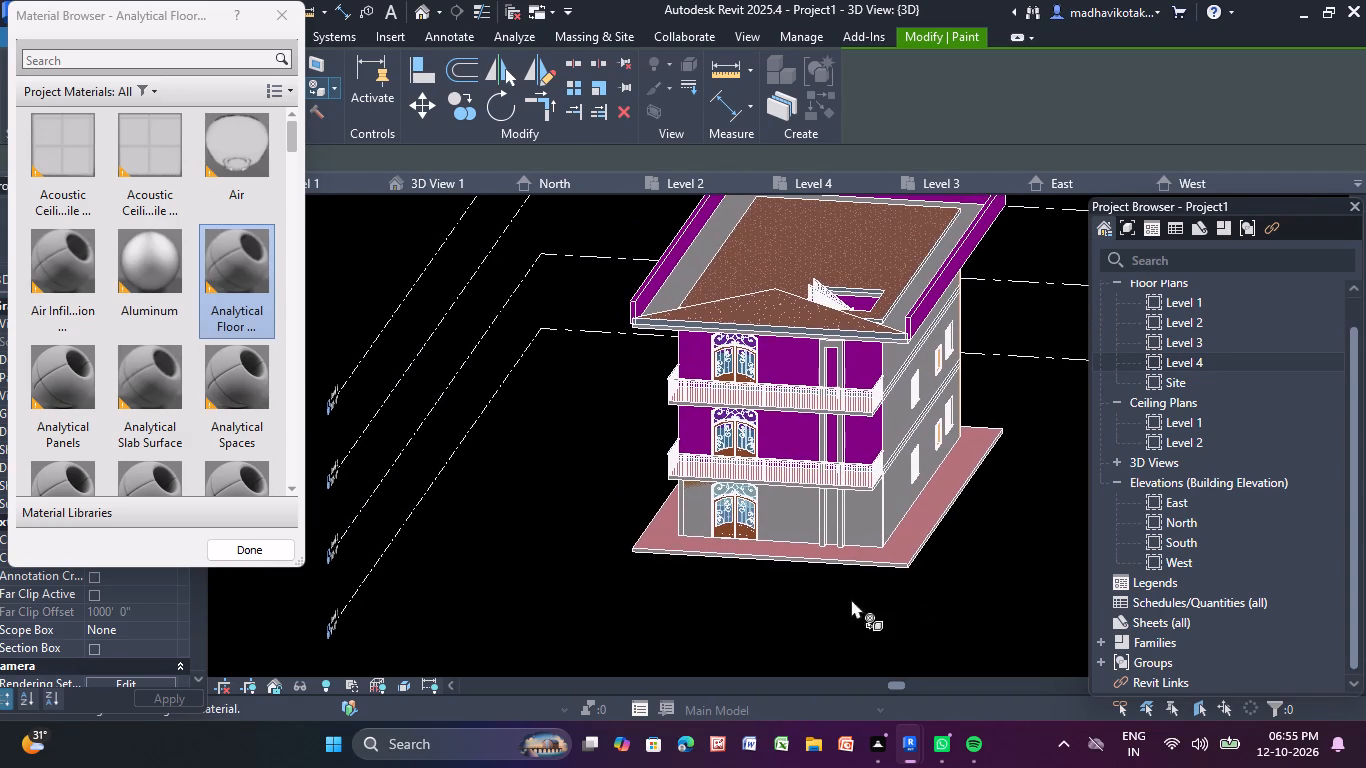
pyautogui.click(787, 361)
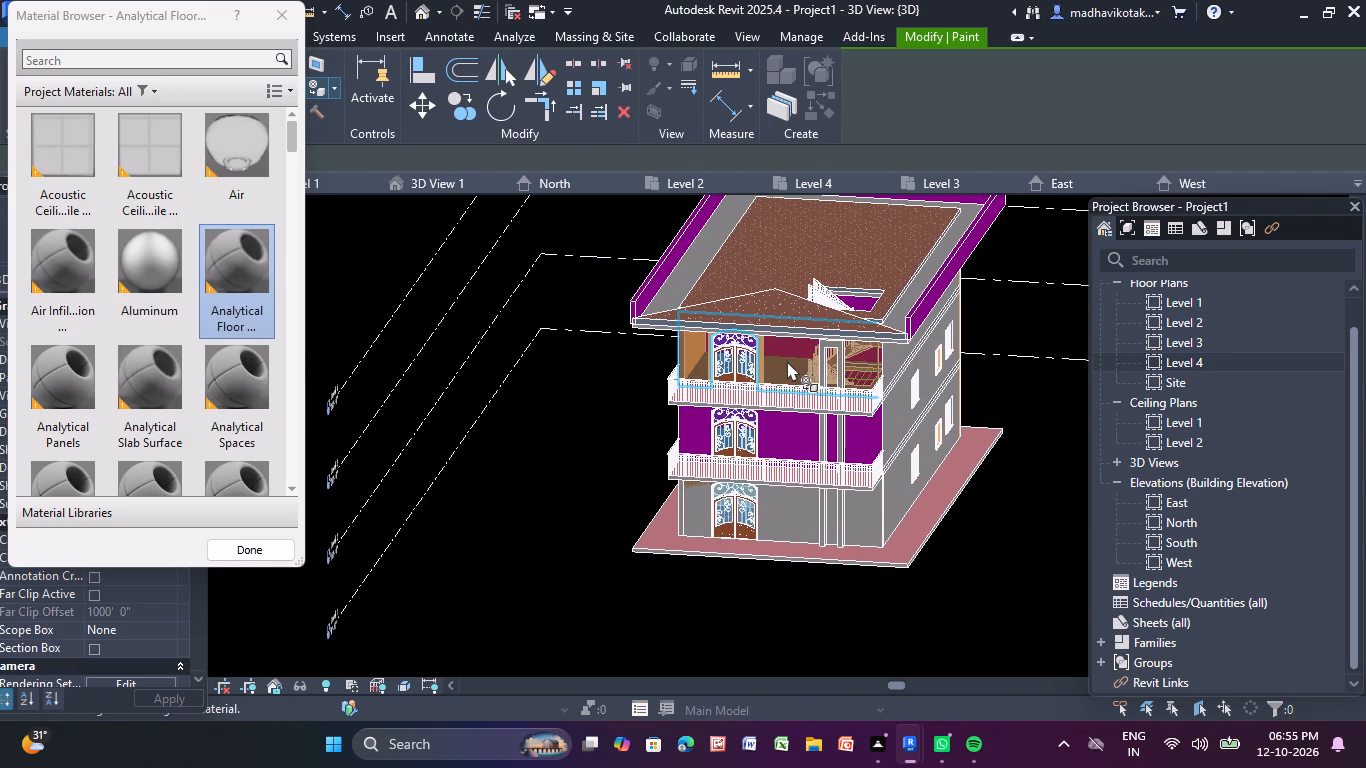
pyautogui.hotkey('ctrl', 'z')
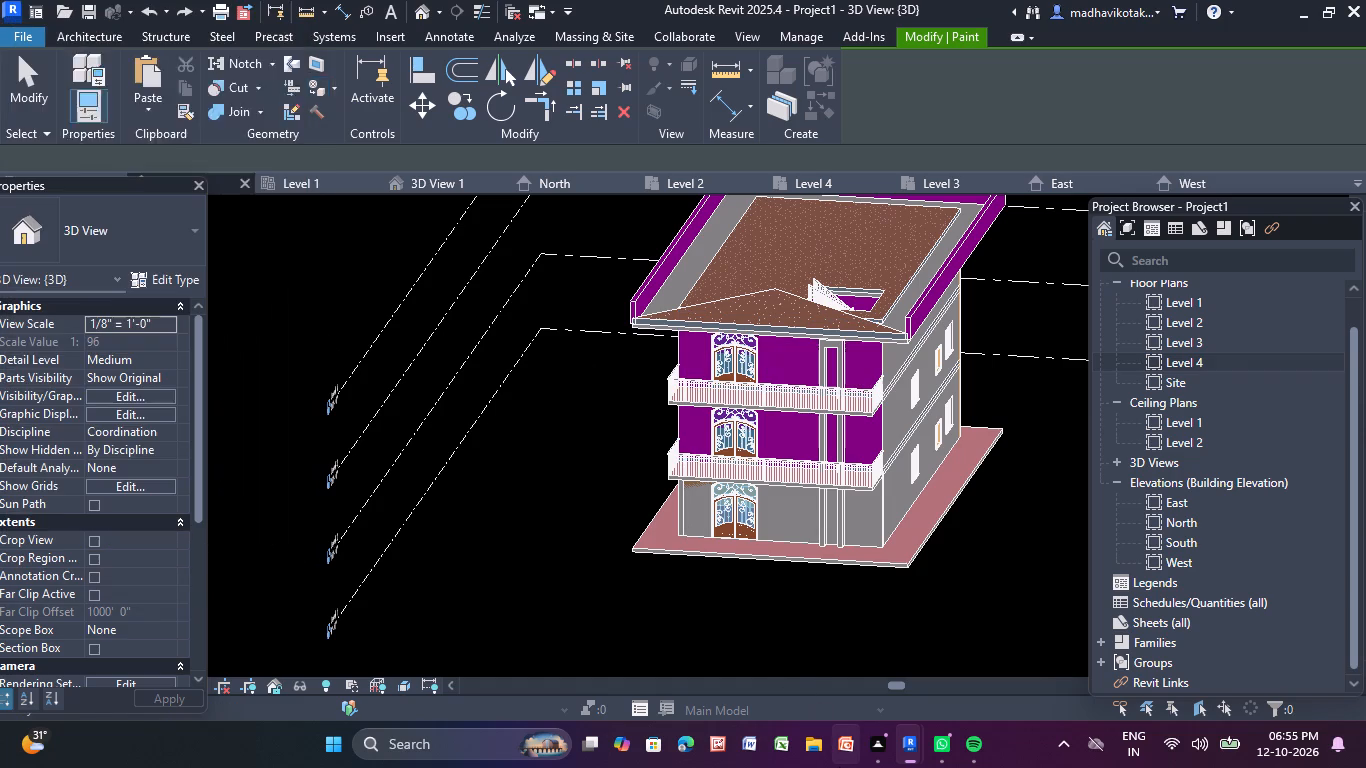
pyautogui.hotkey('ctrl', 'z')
# Draw Generic - 4.5" p boundary walls around all four edges of the ground slab in the Level 1 plan, and return to the 3D view.
pyautogui.scroll(-2, 674, 477)
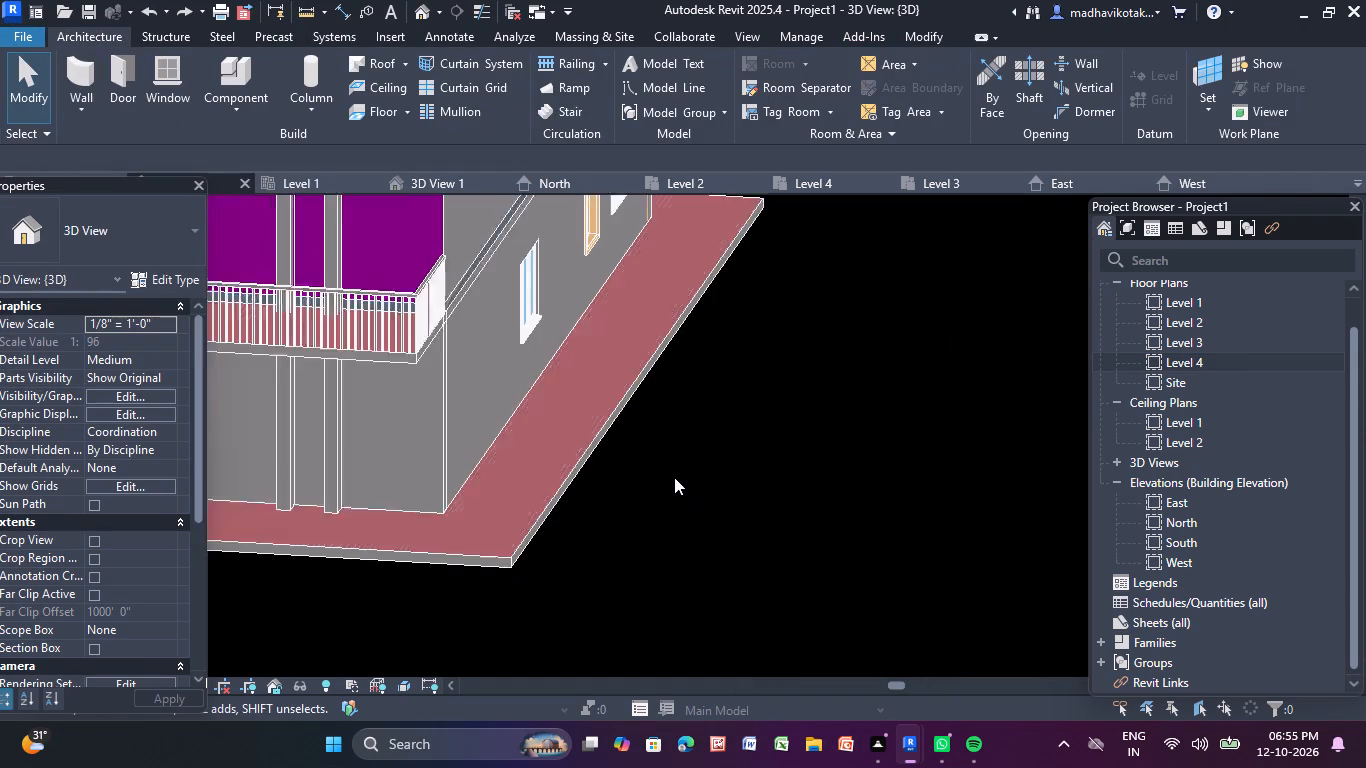
pyautogui.scroll(-2, 674, 477)
pyautogui.moveTo(716, 482); pyautogui.dragTo(934, 533, button='middle')
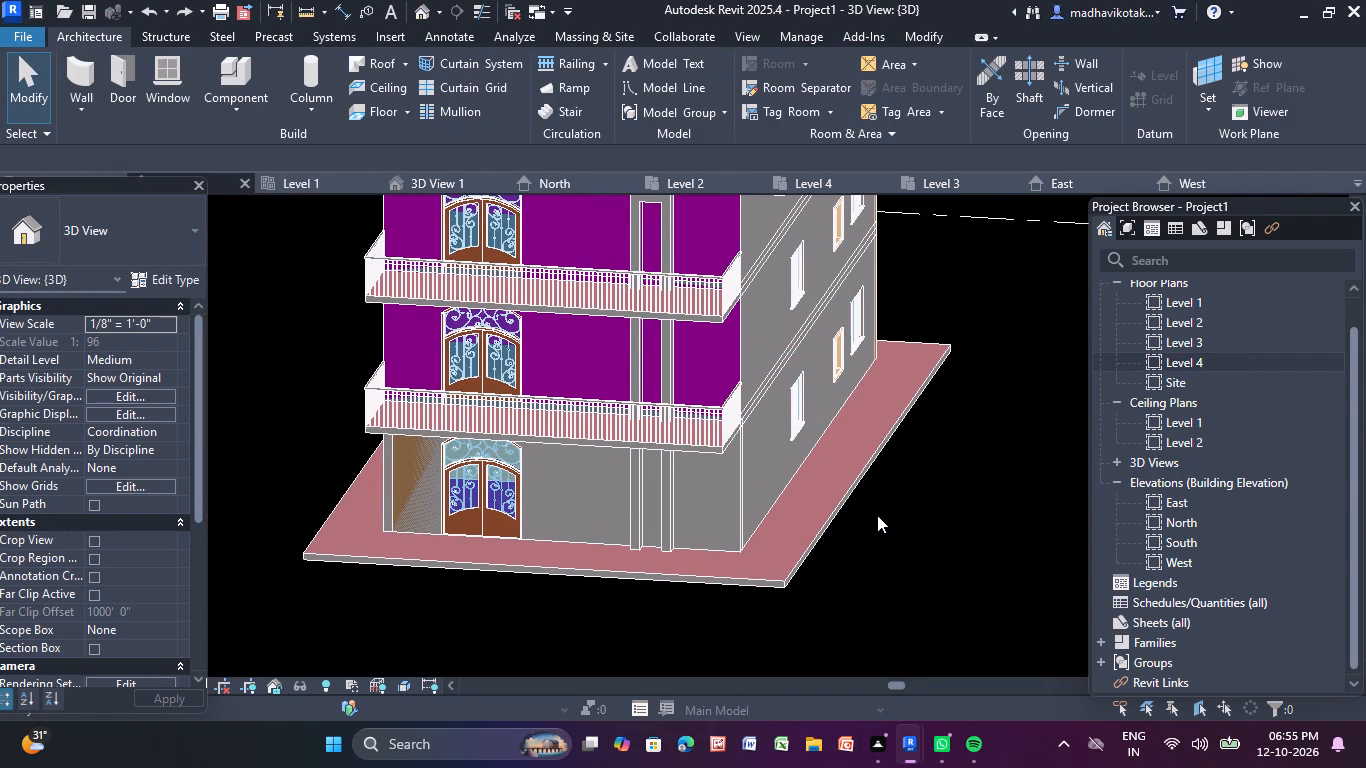
pyautogui.moveTo(877, 515); pyautogui.dragTo(941, 520, button='middle')
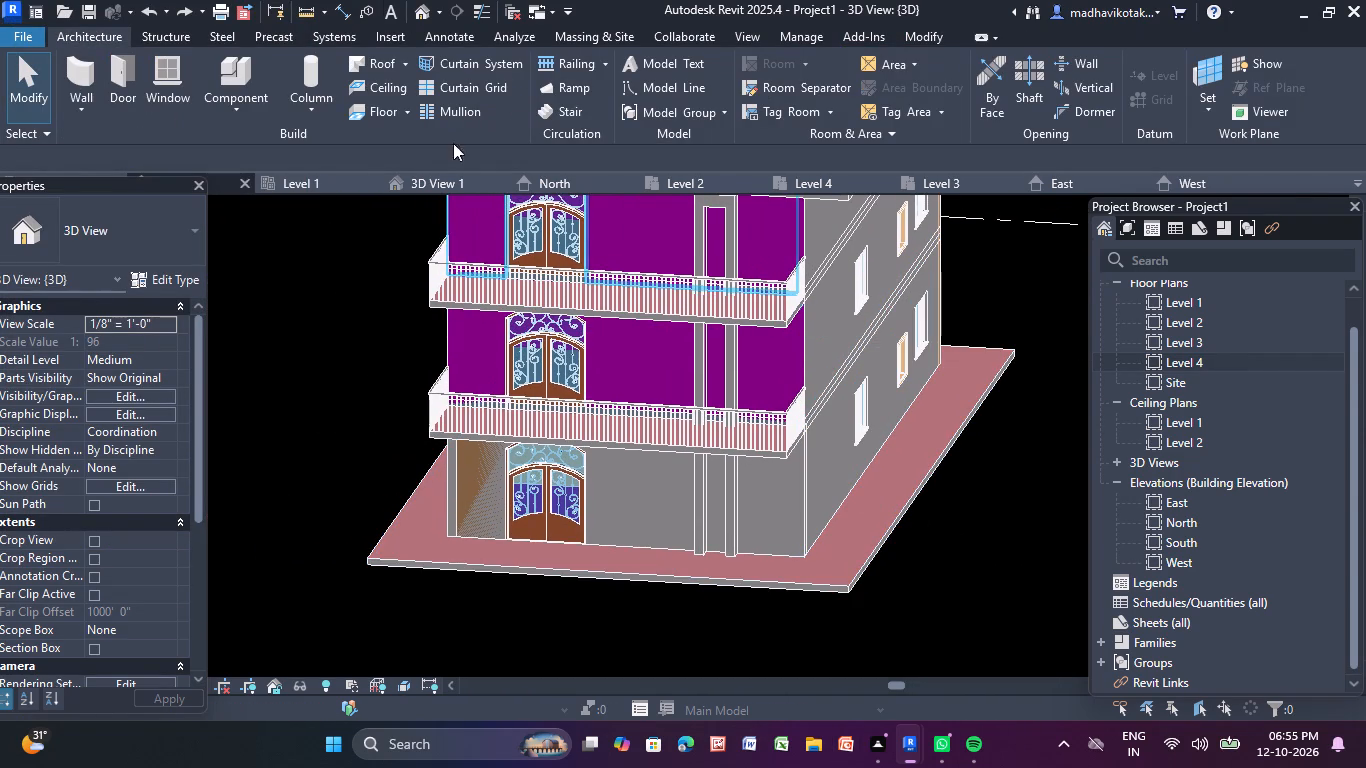
pyautogui.doubleClick(1208, 307)
pyautogui.scroll(-2, 782, 424)
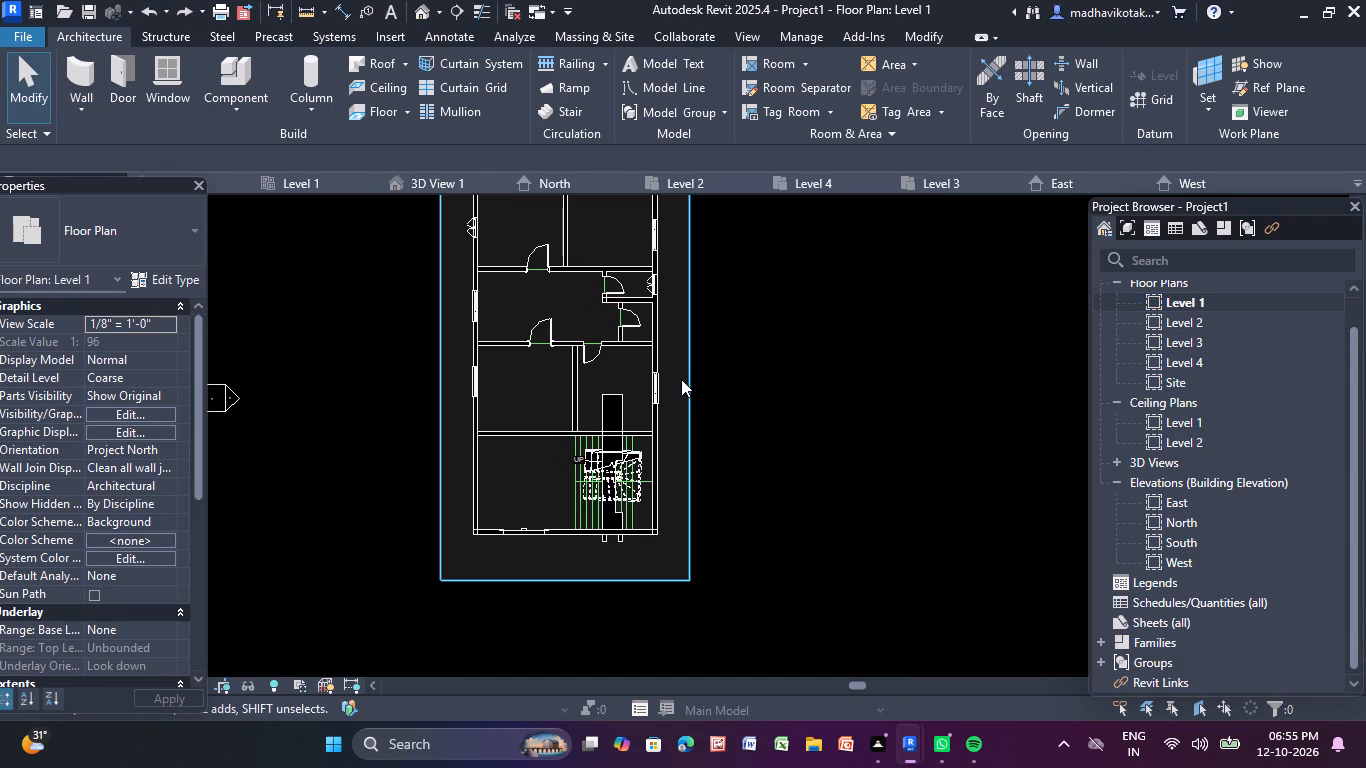
pyautogui.moveTo(888, 326); pyautogui.dragTo(908, 436, button='middle')
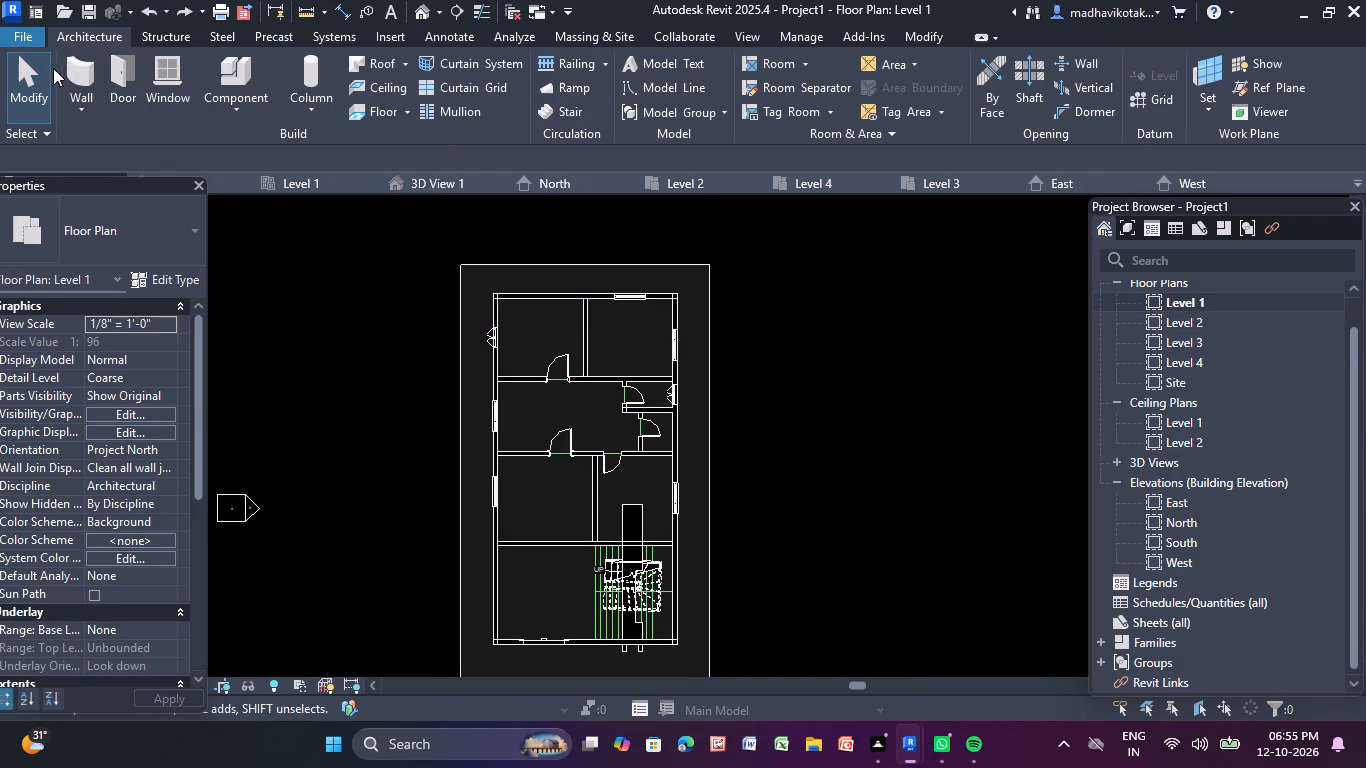
pyautogui.click(96, 80)
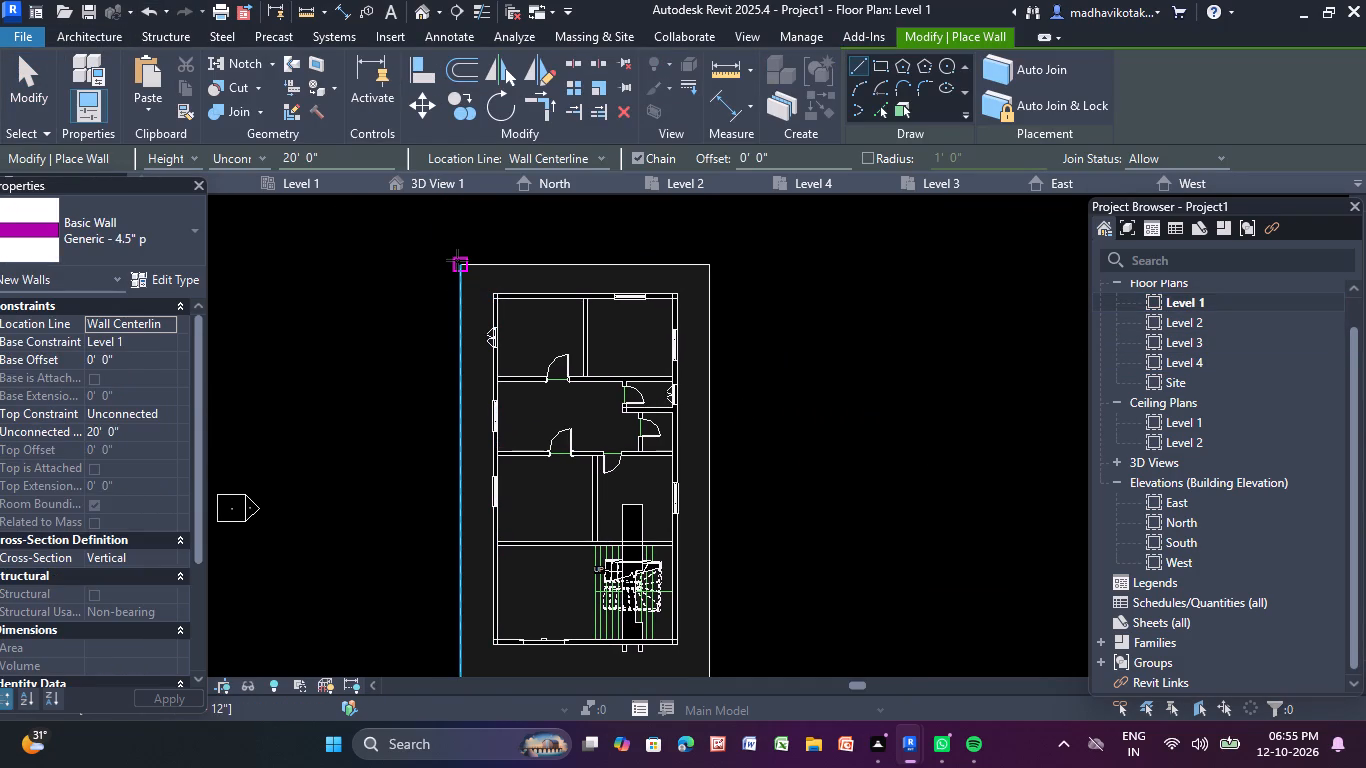
pyautogui.click(457, 260)
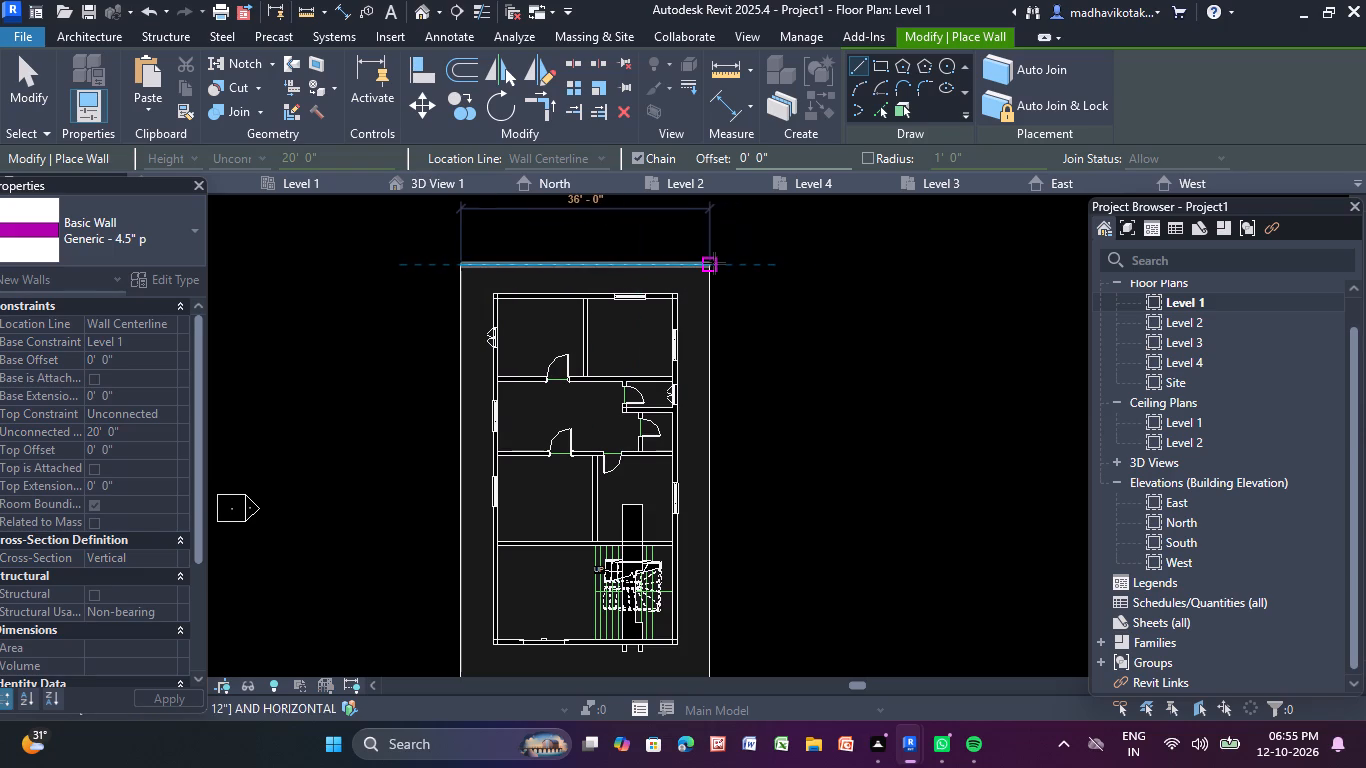
pyautogui.click(710, 263)
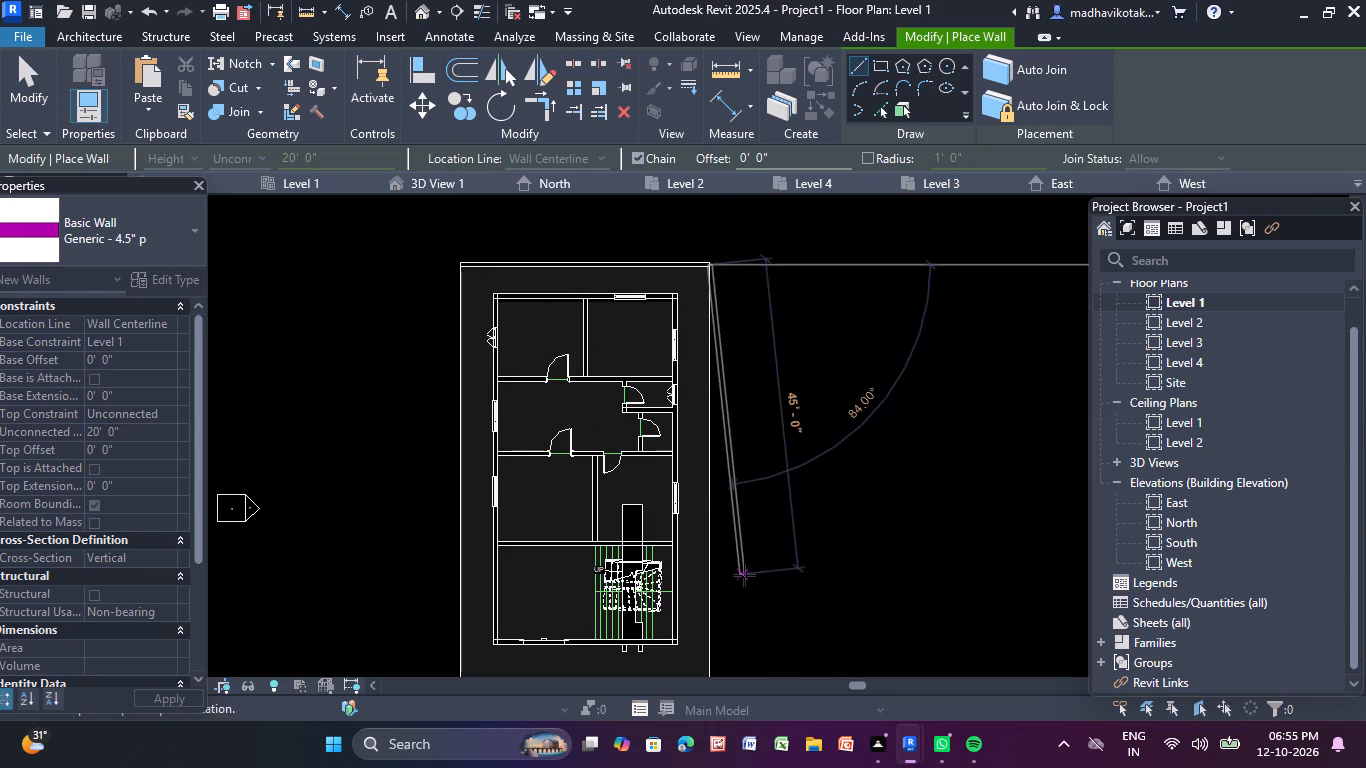
pyautogui.moveTo(744, 570); pyautogui.dragTo(738, 383, button='middle')
pyautogui.click(705, 506)
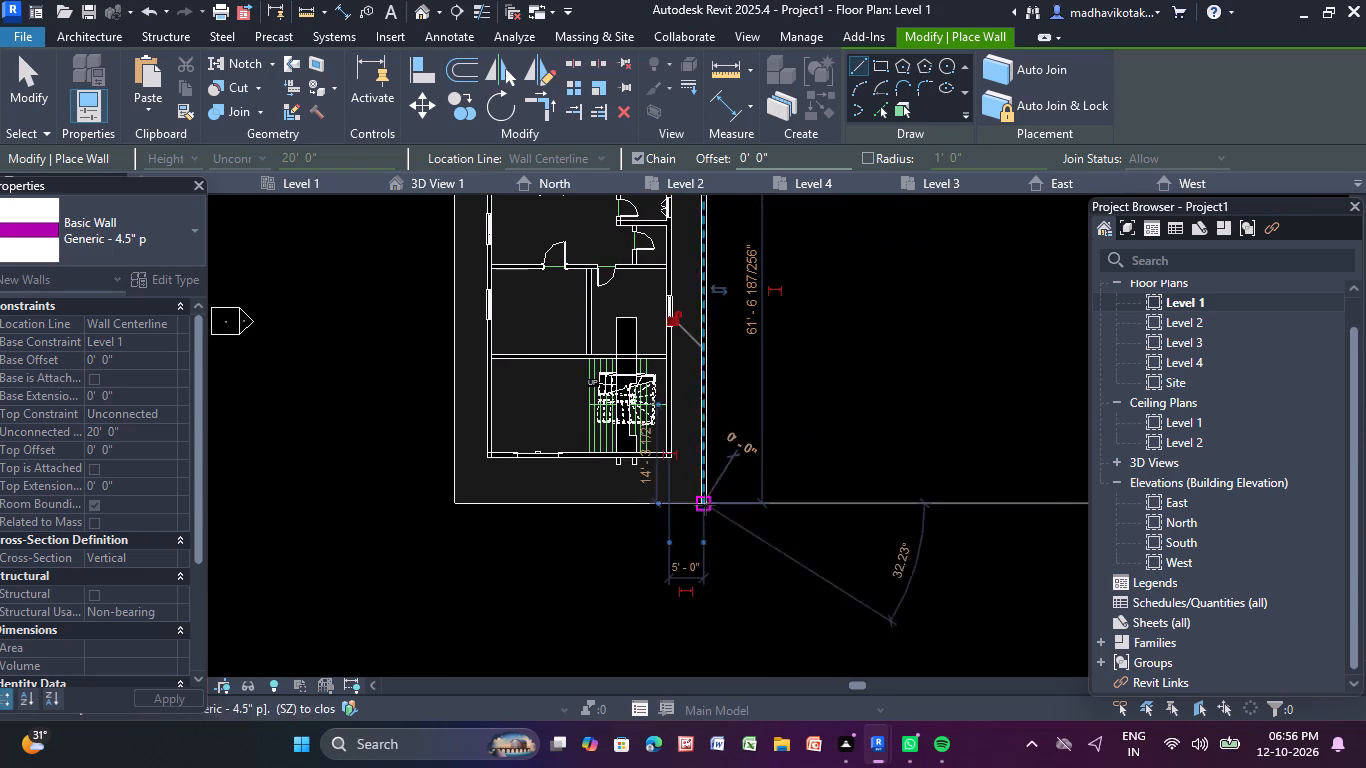
pyautogui.click(450, 508)
pyautogui.moveTo(423, 348); pyautogui.dragTo(396, 587, button='middle')
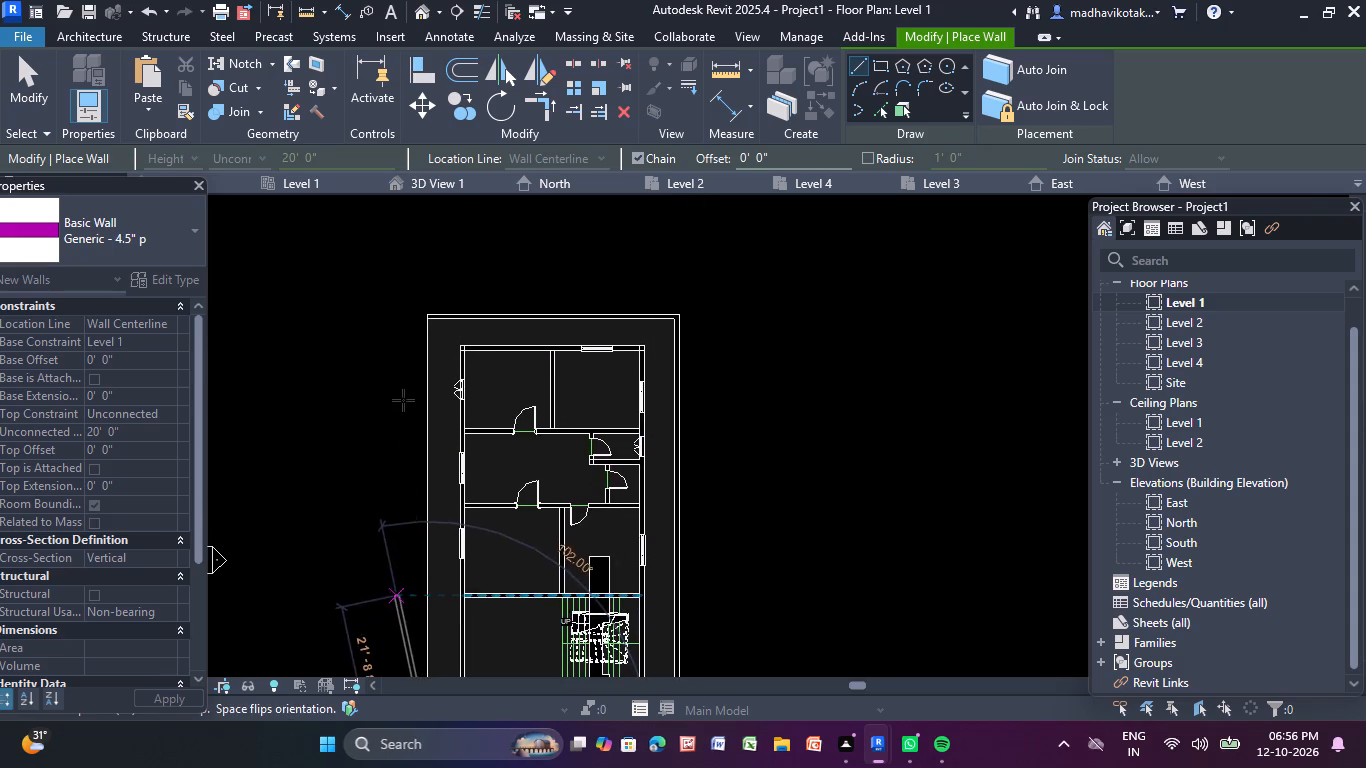
pyautogui.click(427, 320)
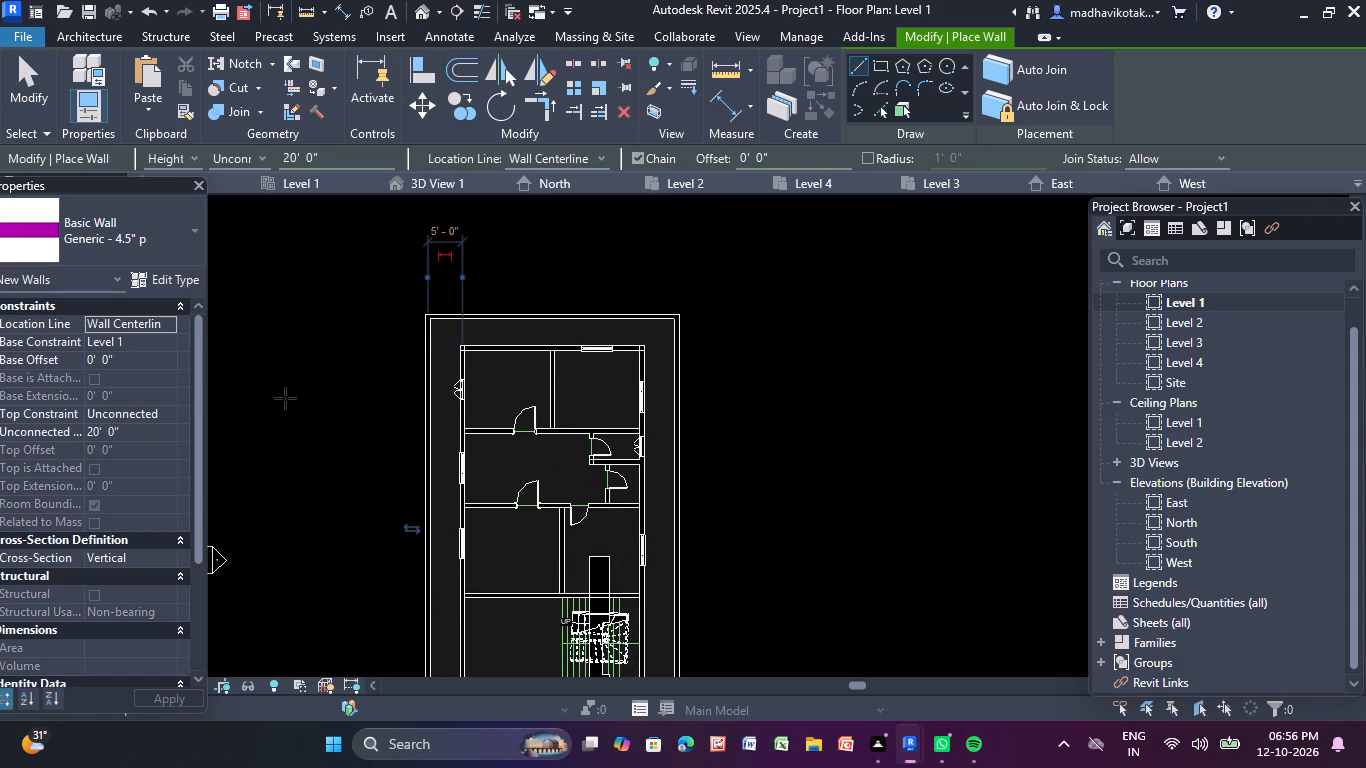
pyautogui.press('Escape')
pyautogui.press('Escape')
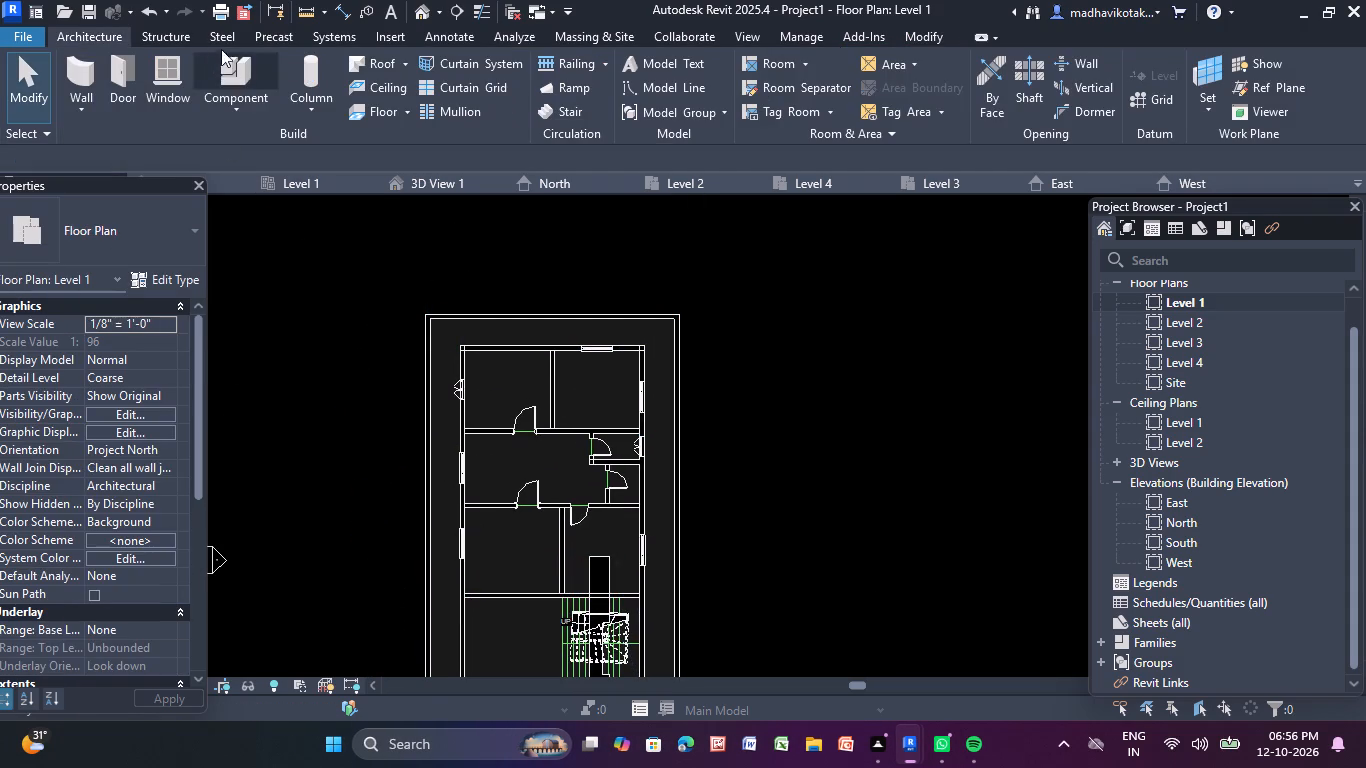
pyautogui.click(421, 12)
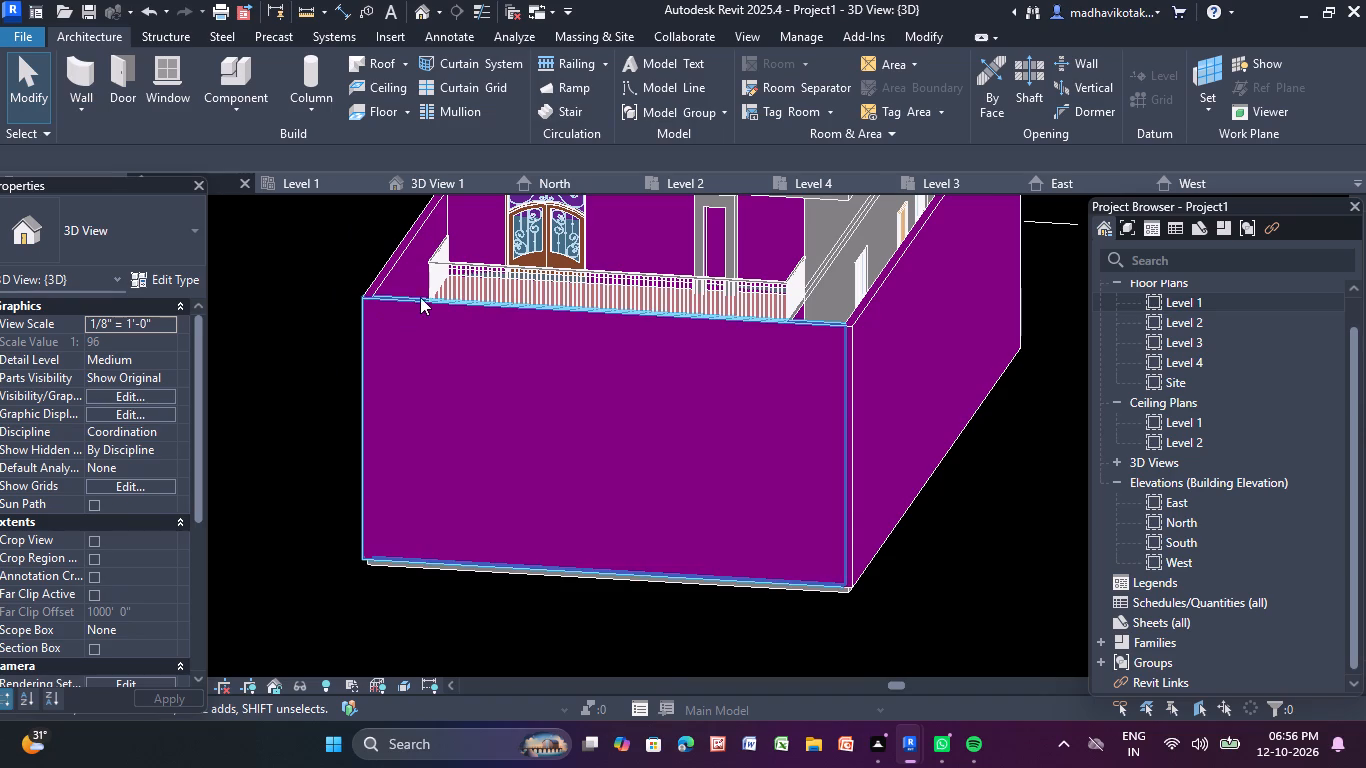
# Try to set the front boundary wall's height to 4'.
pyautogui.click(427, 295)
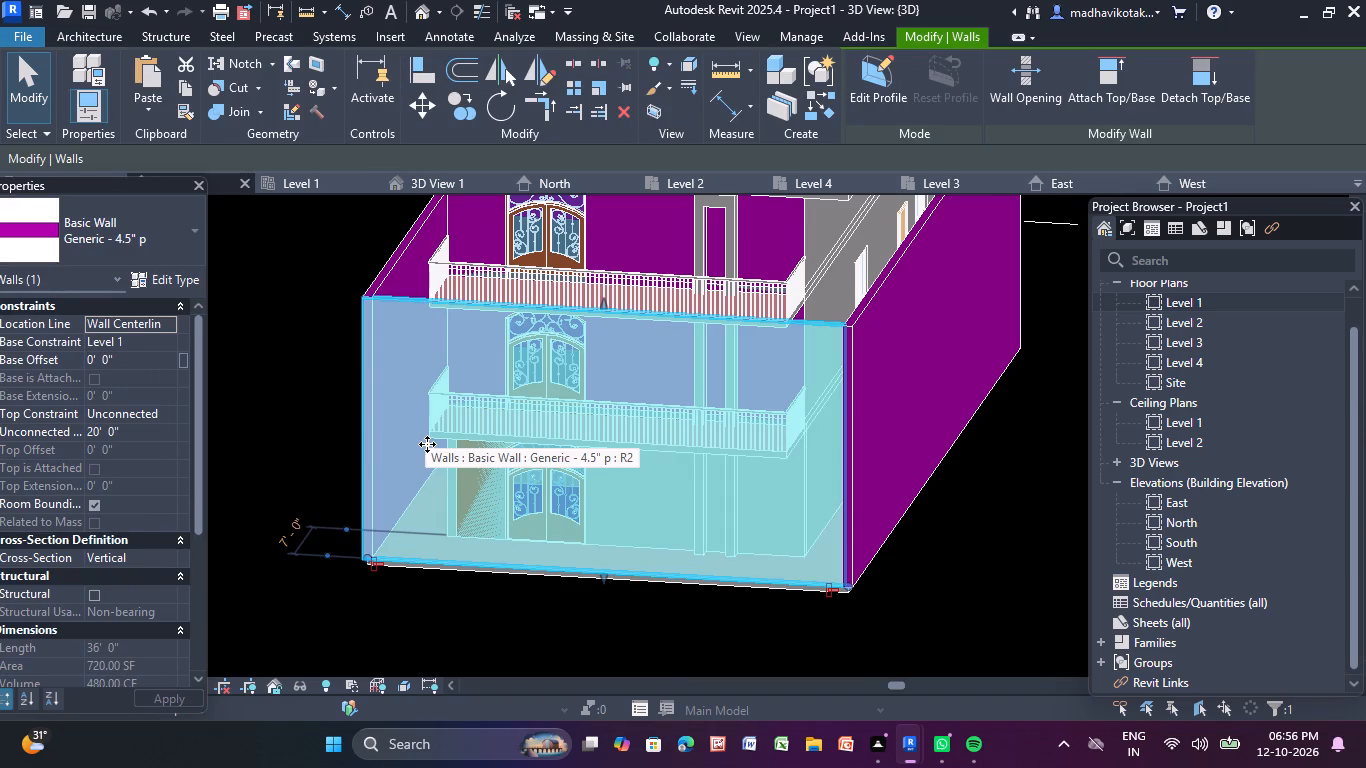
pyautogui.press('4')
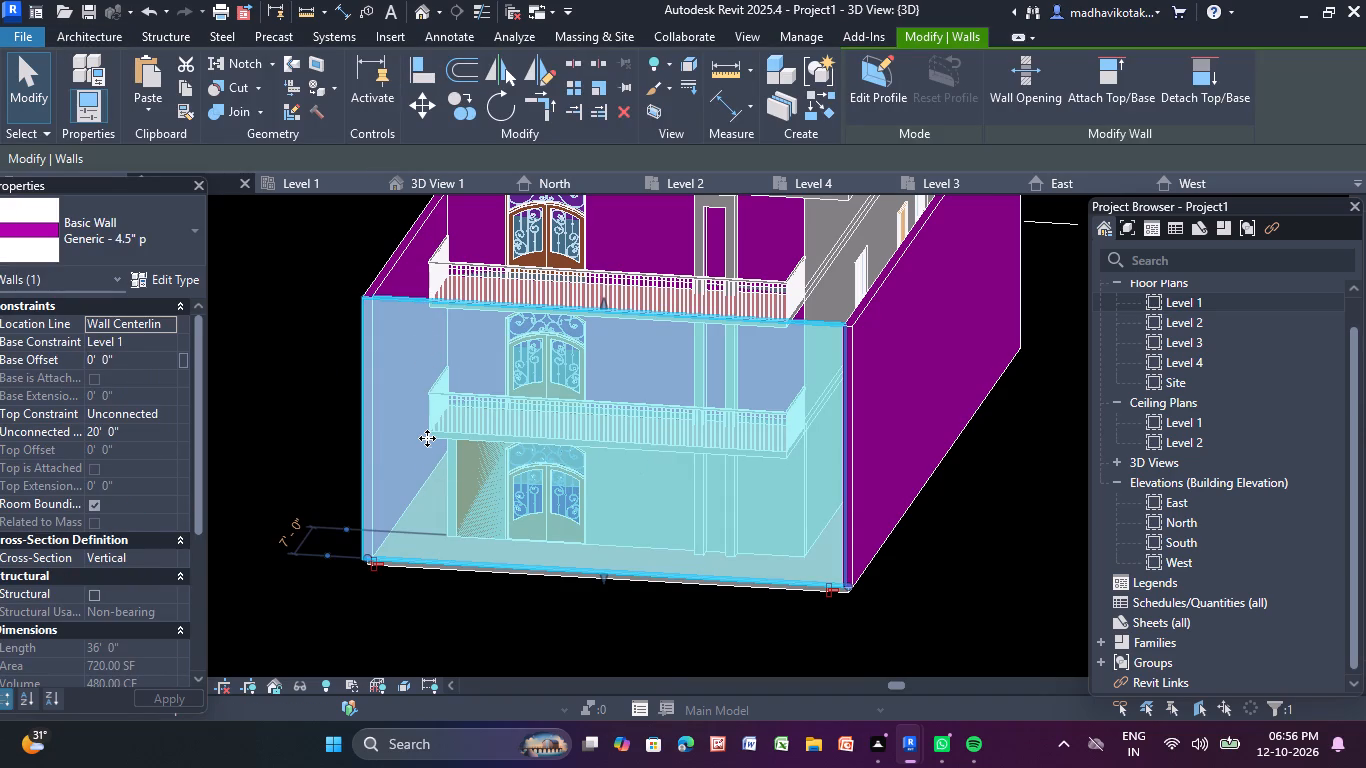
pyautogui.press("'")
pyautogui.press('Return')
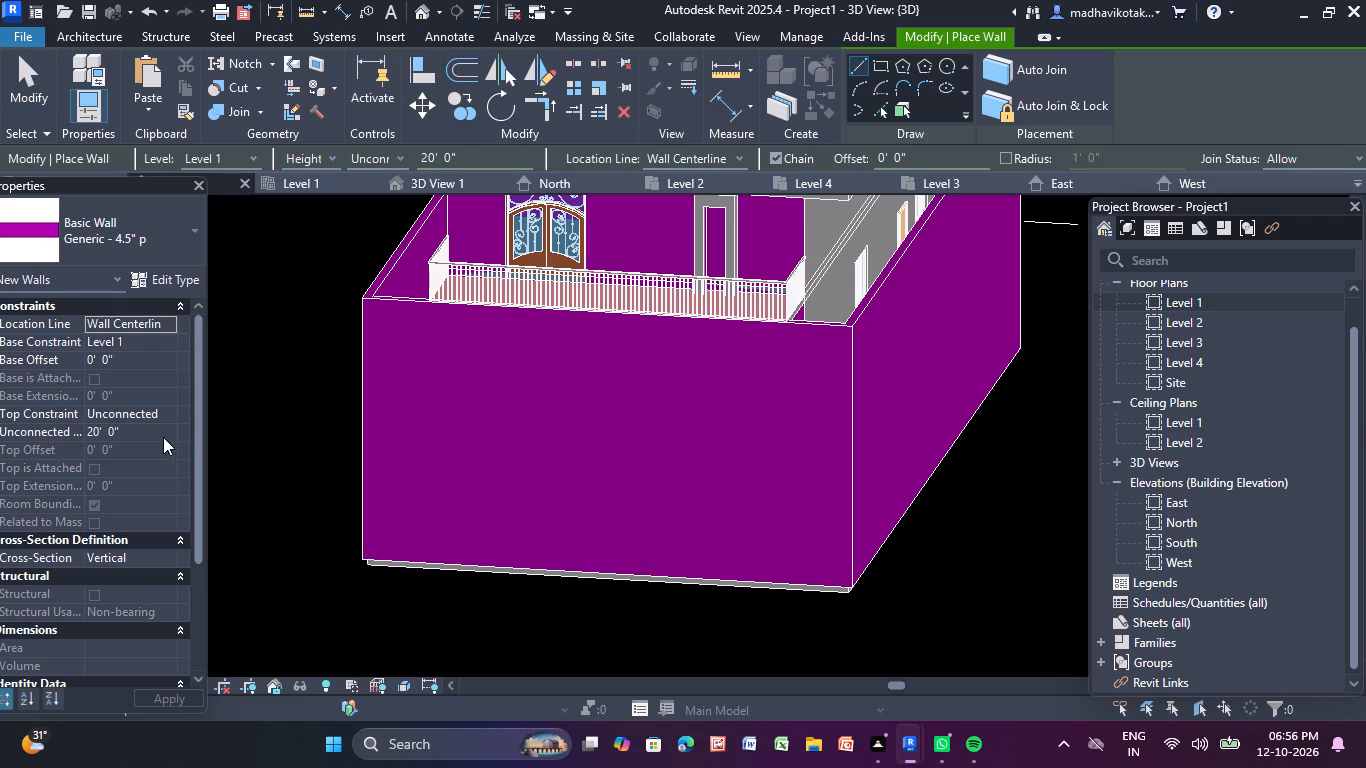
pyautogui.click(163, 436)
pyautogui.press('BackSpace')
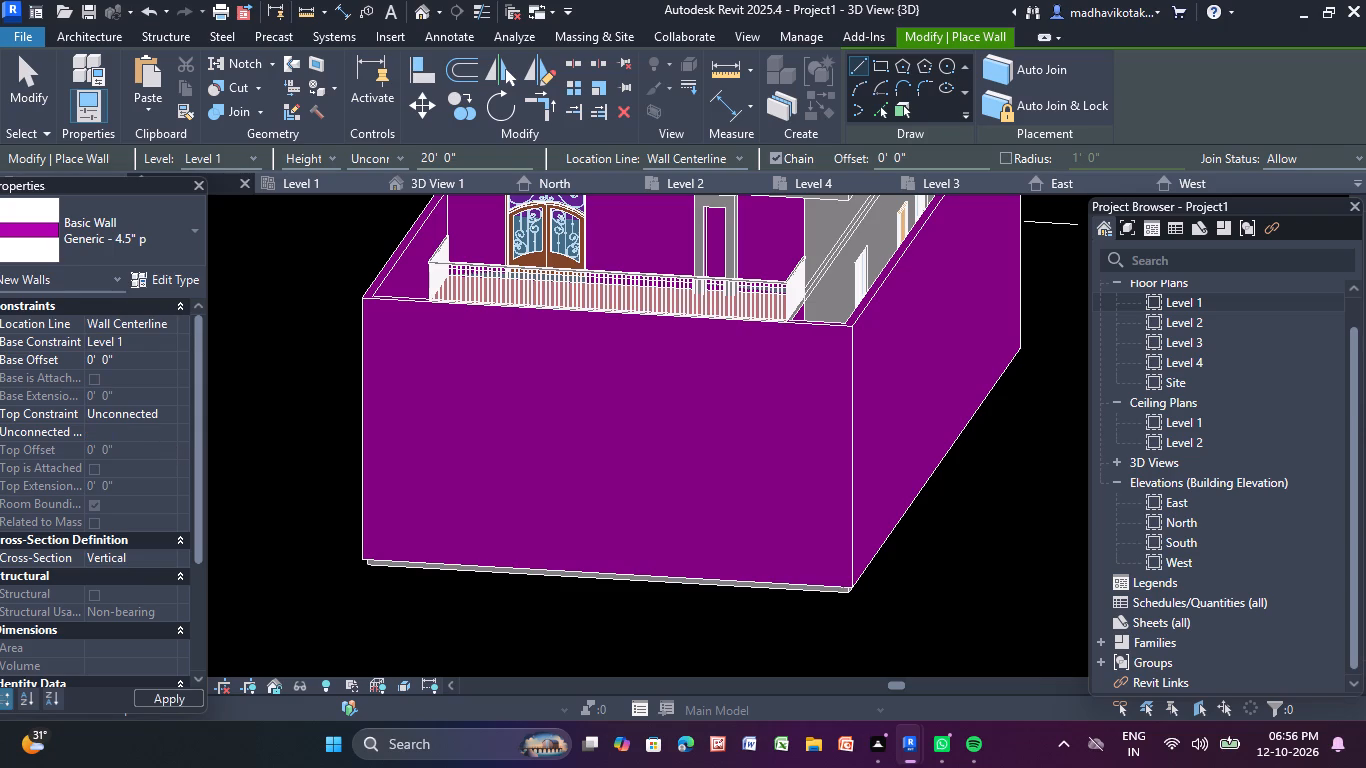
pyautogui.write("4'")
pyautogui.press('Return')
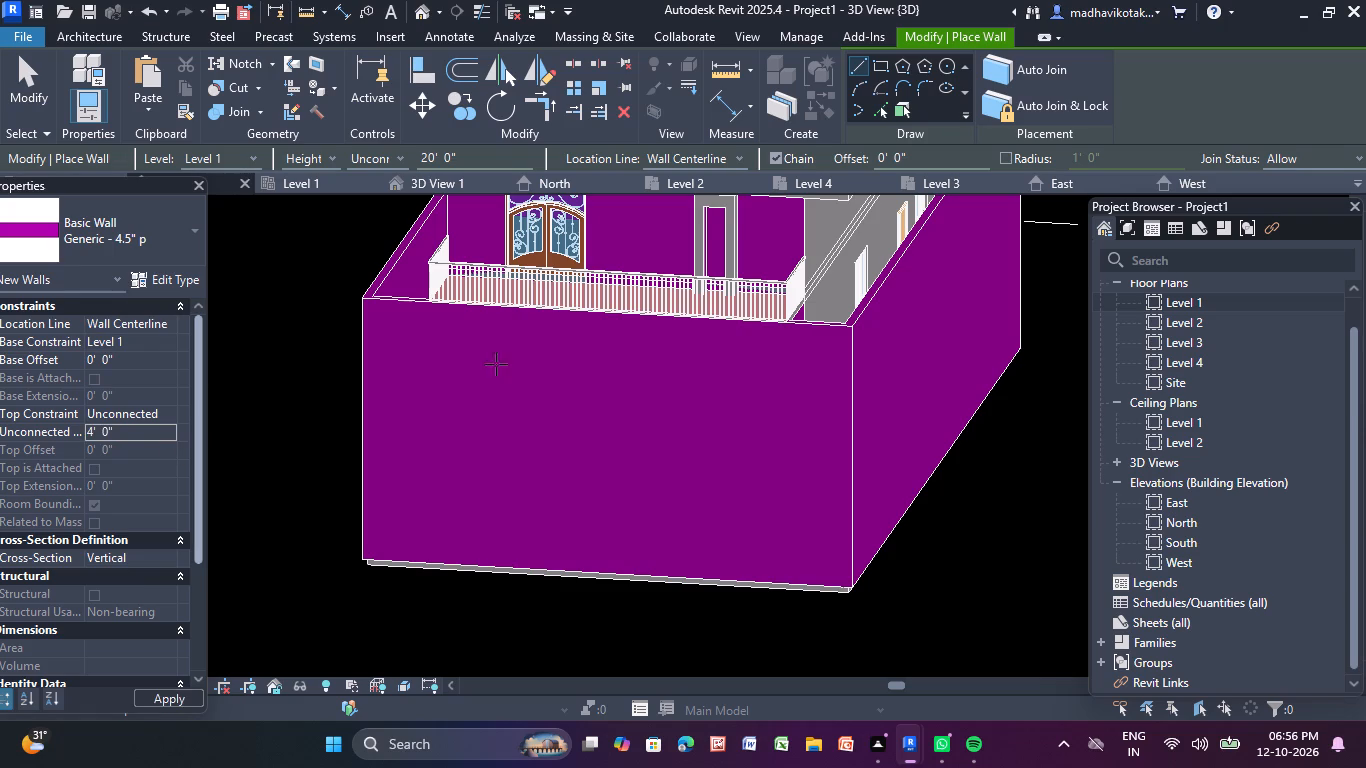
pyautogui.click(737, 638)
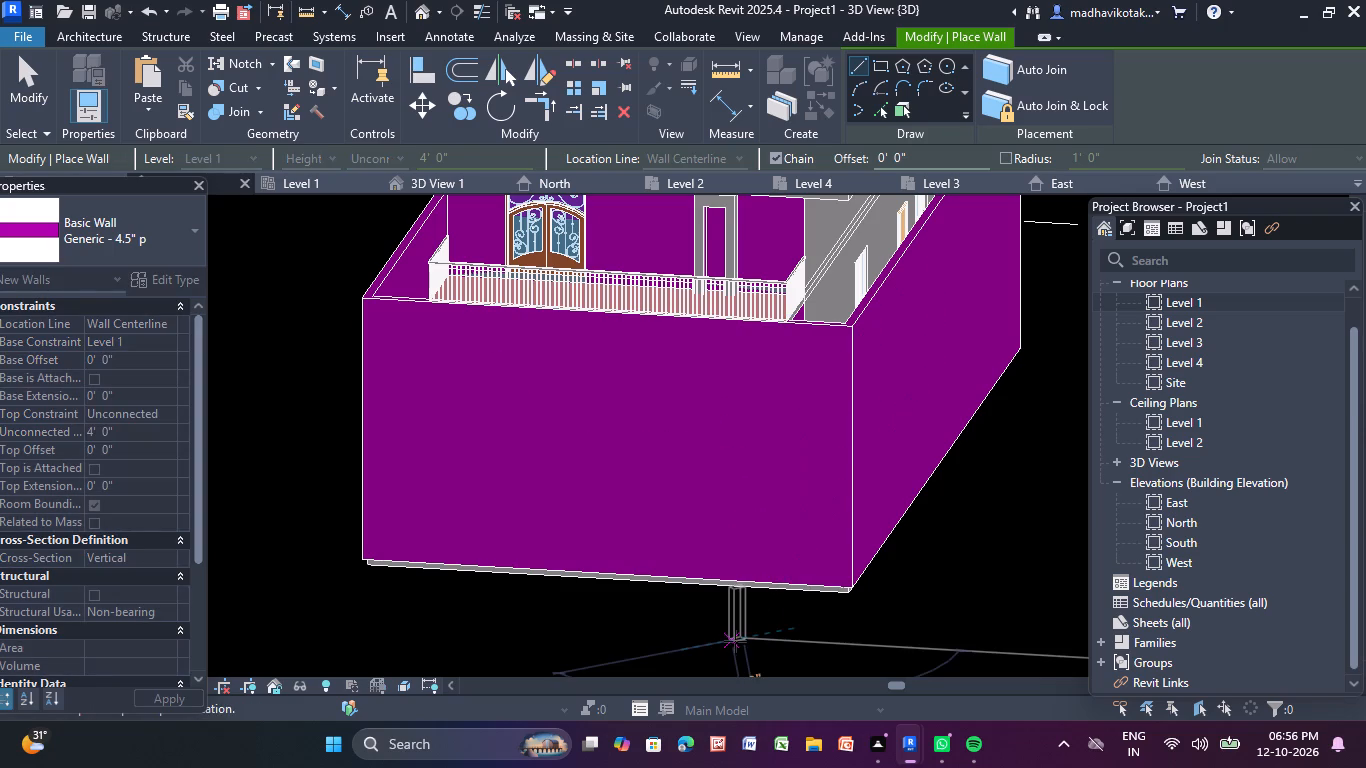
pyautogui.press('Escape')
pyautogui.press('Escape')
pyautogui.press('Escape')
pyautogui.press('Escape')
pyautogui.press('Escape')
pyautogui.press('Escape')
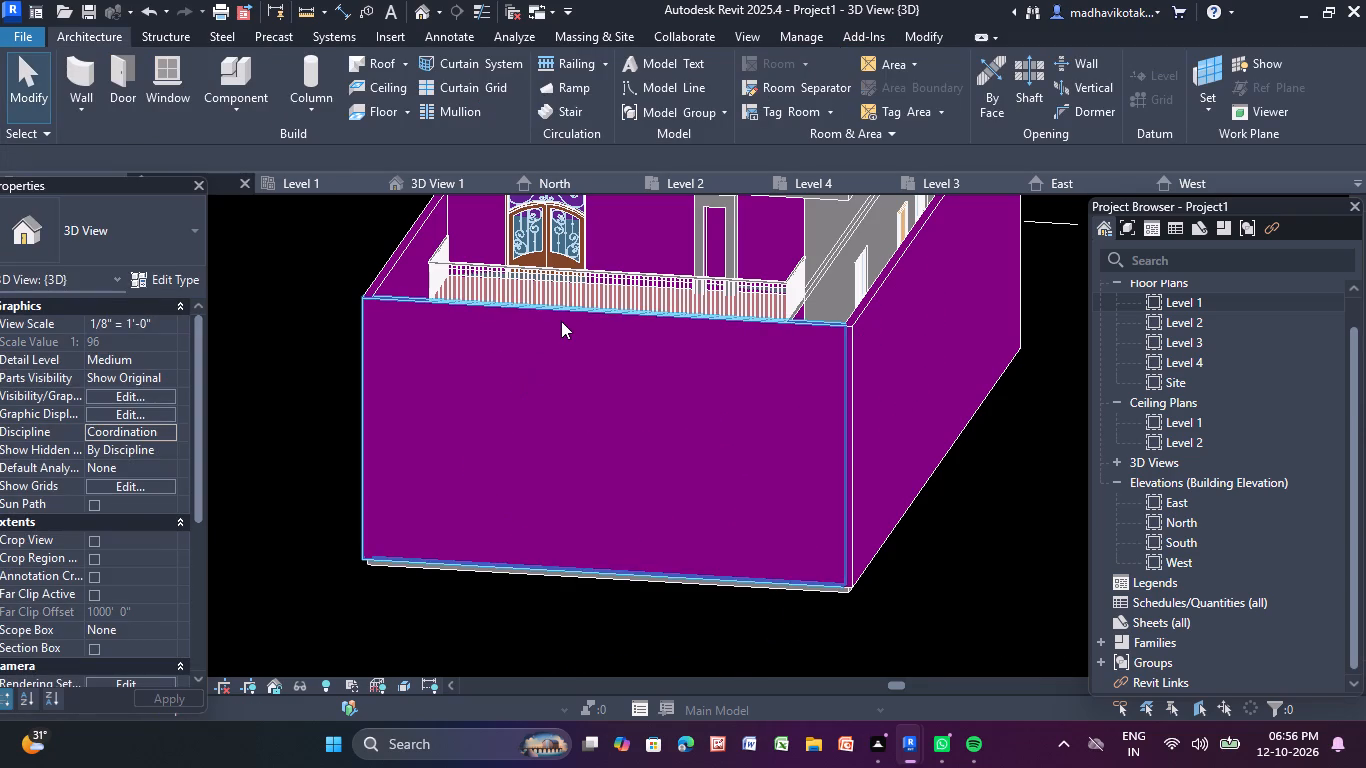
# Set the unconnected height of the boundary wall along the slab's front edge to 4'.
pyautogui.click(561, 318)
pyautogui.click(156, 427)
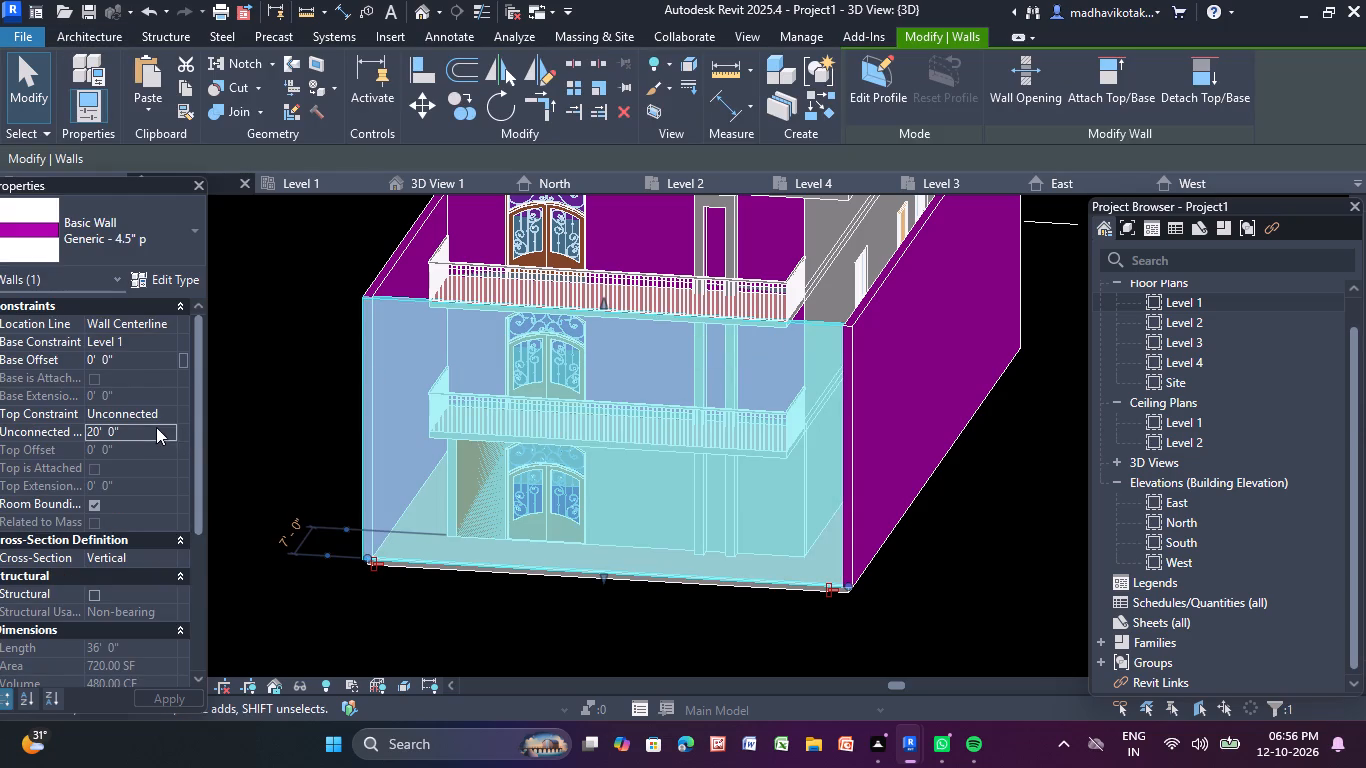
pyautogui.press('BackSpace')
pyautogui.press('BackSpace')
pyautogui.press('BackSpace')
pyautogui.write("4'")
pyautogui.press('Return')
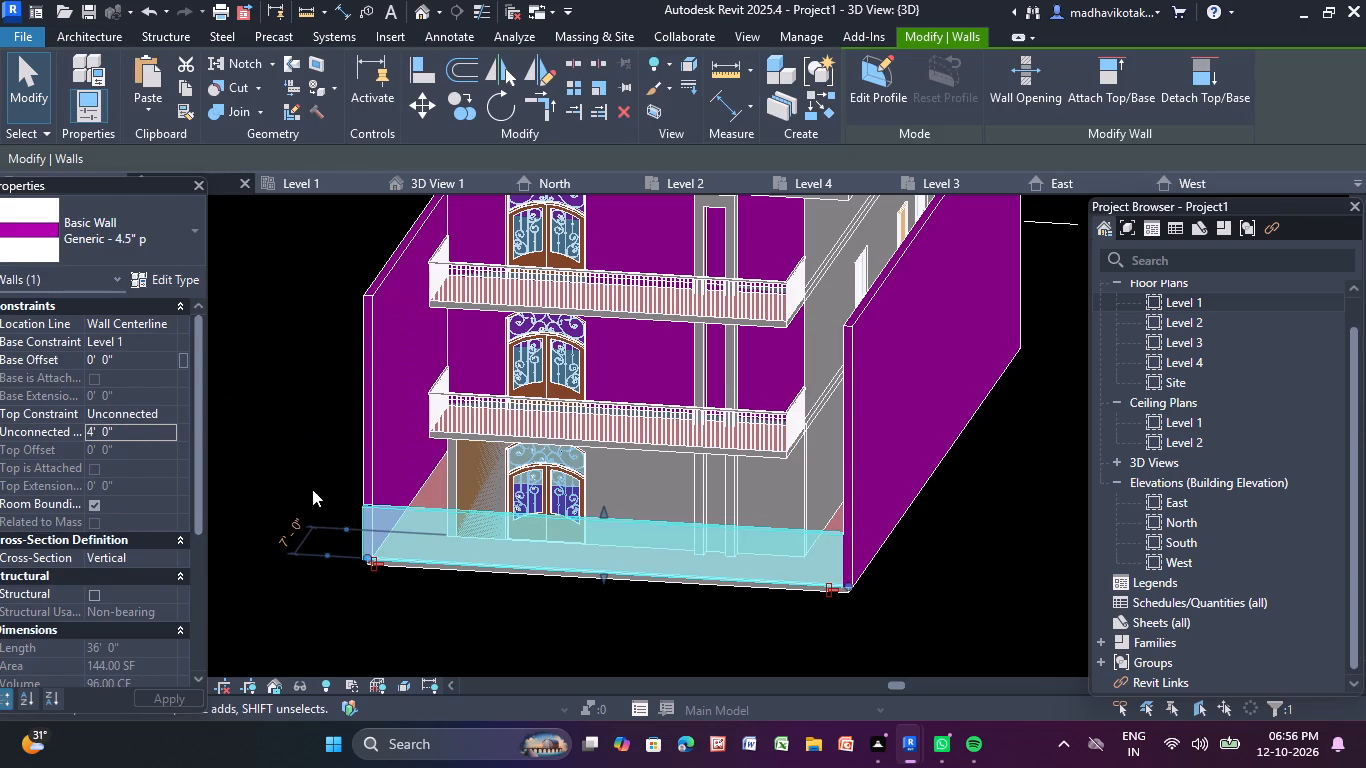
pyautogui.click(355, 586)
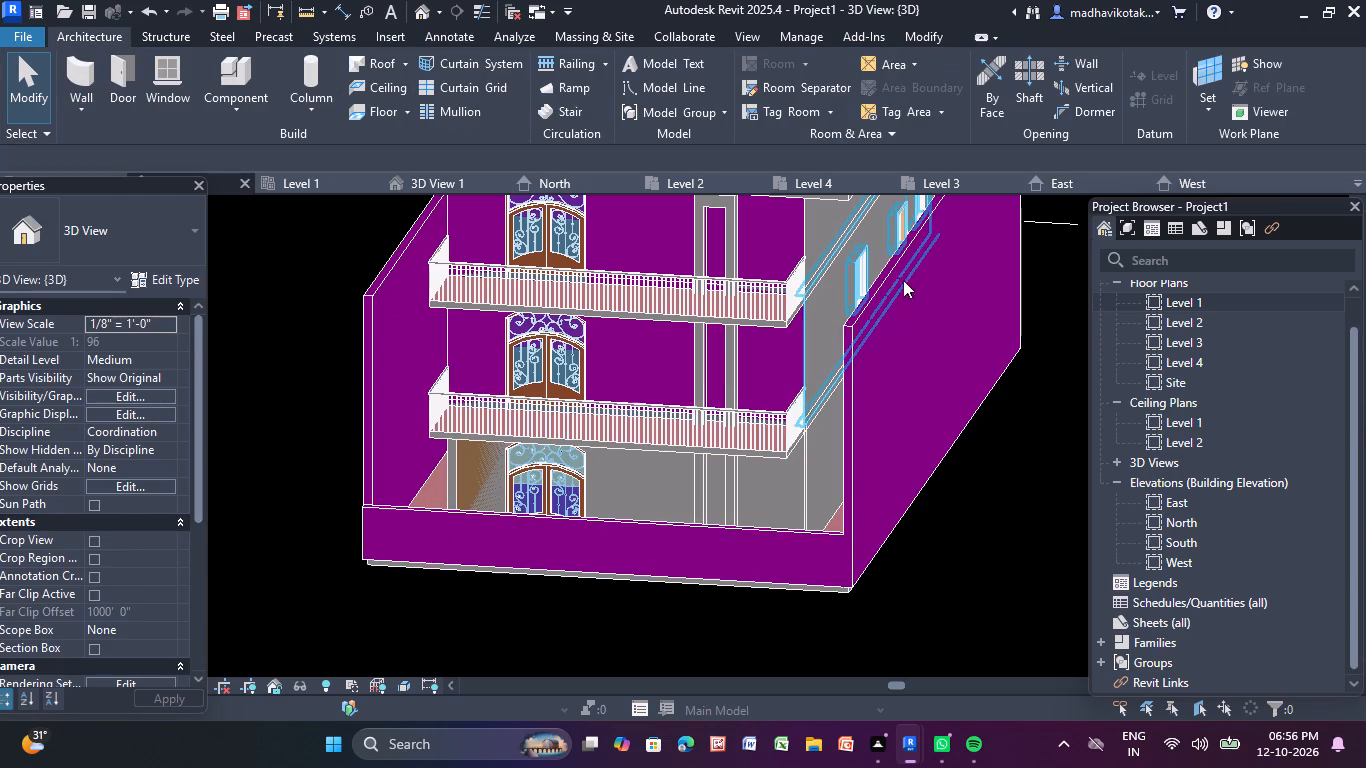
# Set the unconnected height of the boundary wall along the building's right side to 4'.
pyautogui.click(877, 285)
pyautogui.click(140, 428)
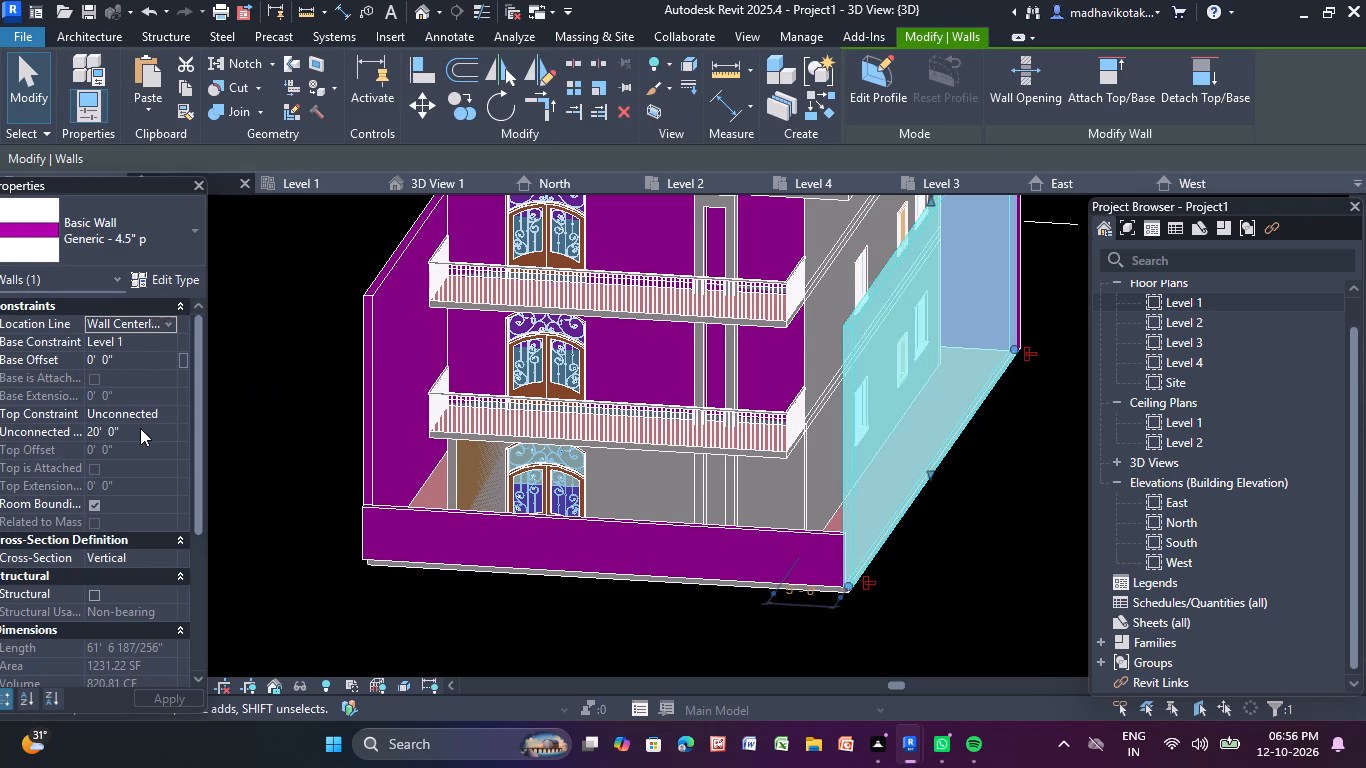
pyautogui.press('BackSpace')
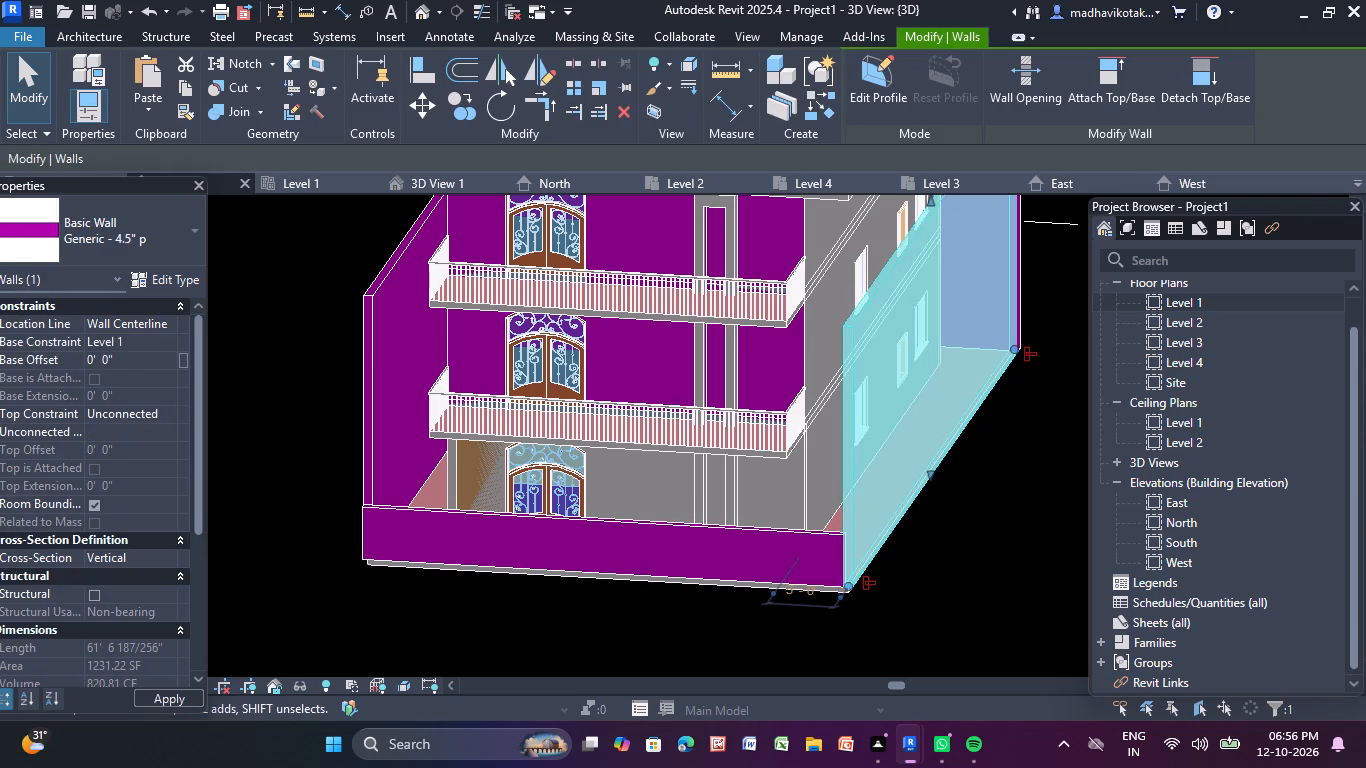
pyautogui.write("4'")
pyautogui.press('Return')
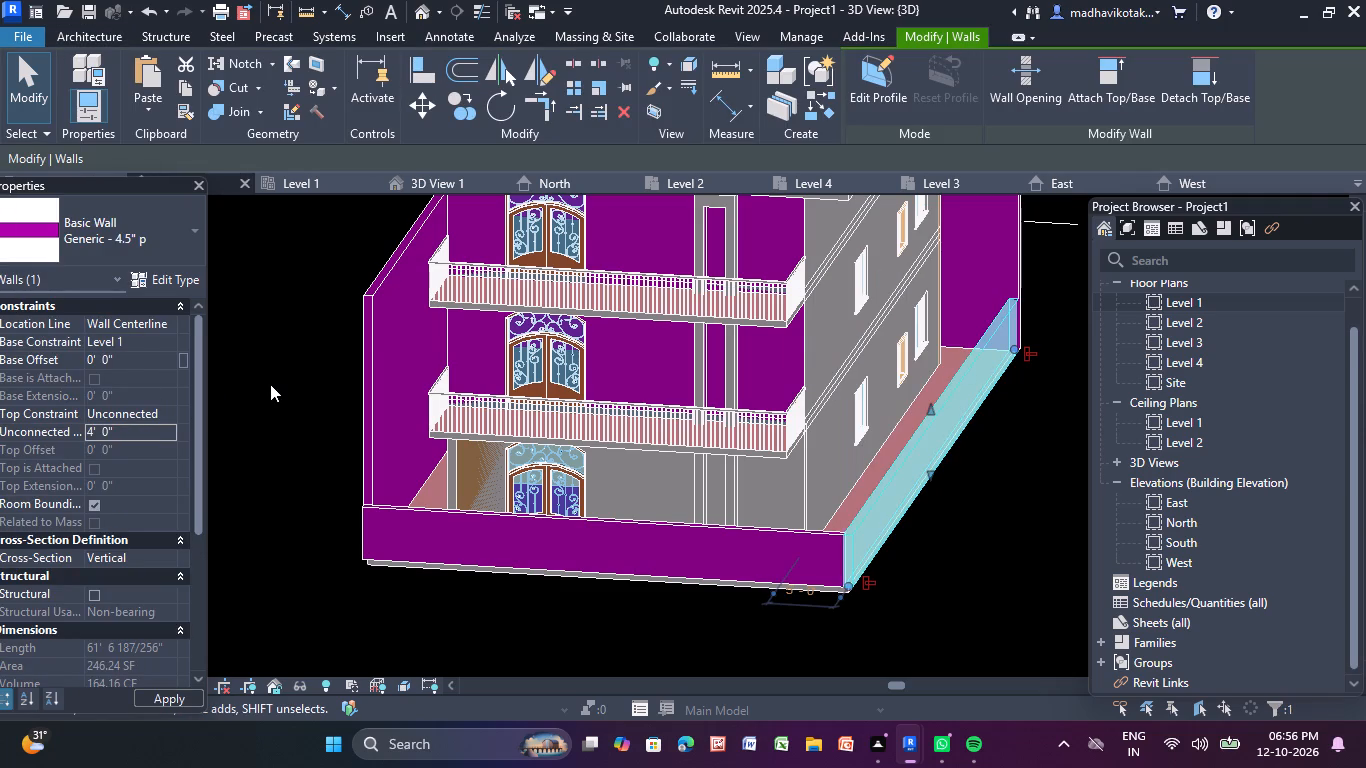
pyautogui.click(270, 384)
# Set the unconnected height of the boundary wall along the building's left side to 4'.
pyautogui.click(364, 319)
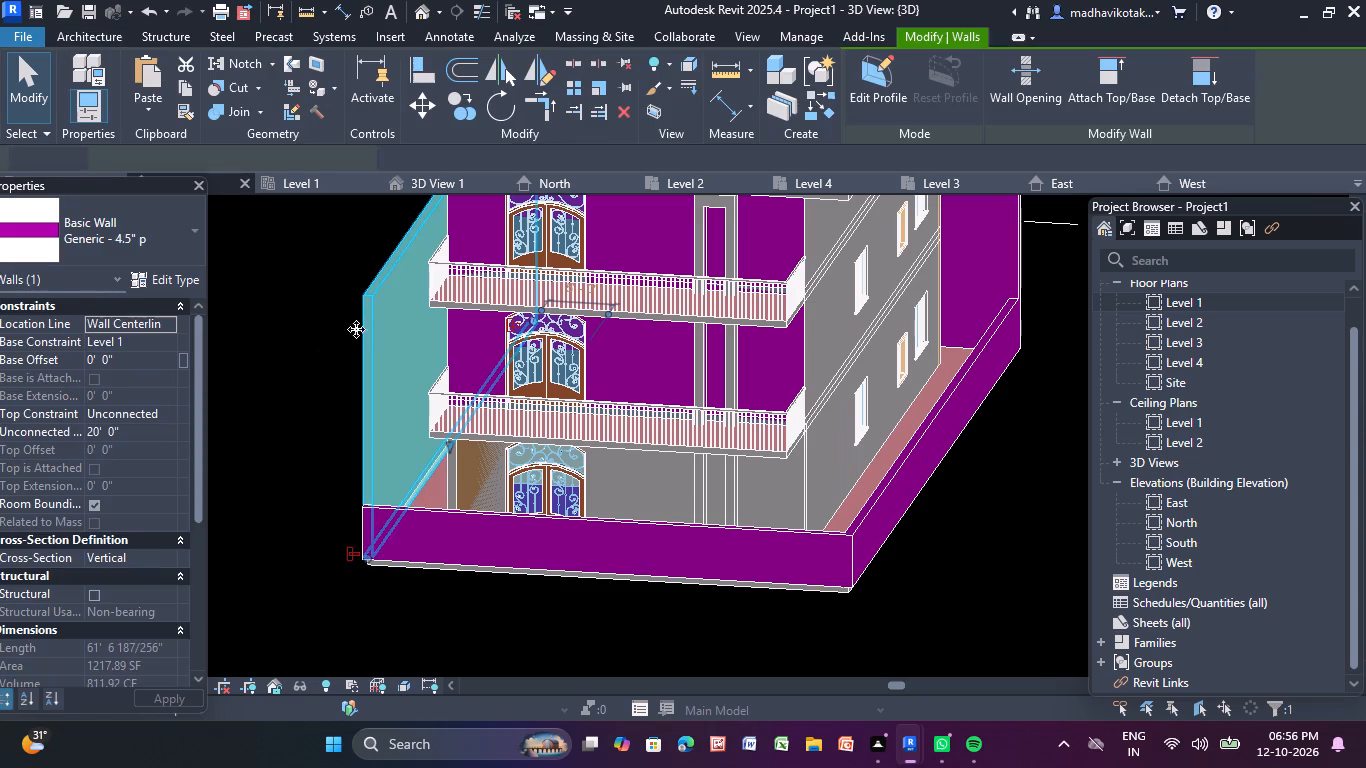
pyautogui.click(161, 435)
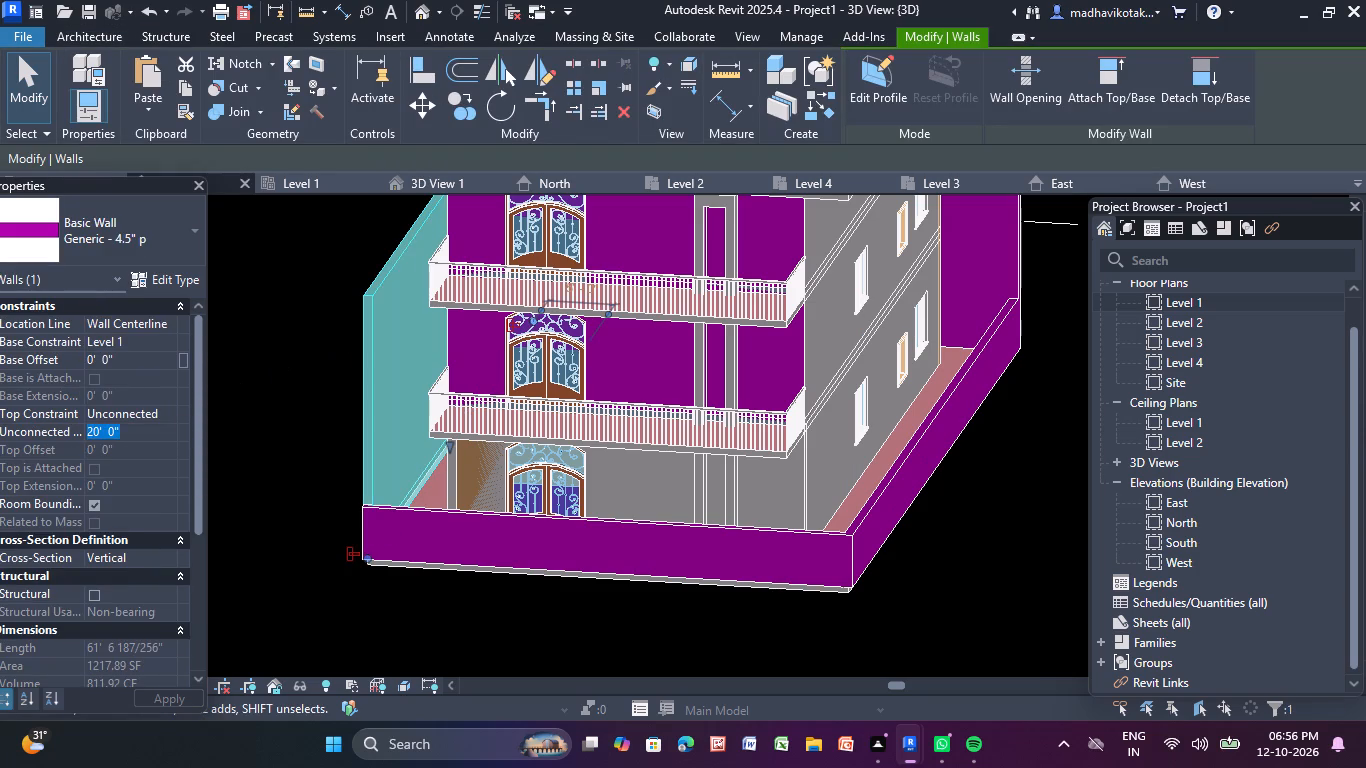
pyautogui.press('BackSpace')
pyautogui.press('BackSpace')
pyautogui.press('BackSpace')
pyautogui.press('BackSpace')
pyautogui.press('BackSpace')
pyautogui.press('BackSpace')
pyautogui.press('BackSpace')
pyautogui.press('BackSpace')
pyautogui.press('BackSpace')
pyautogui.press('BackSpace')
pyautogui.press('BackSpace')
pyautogui.press('BackSpace')
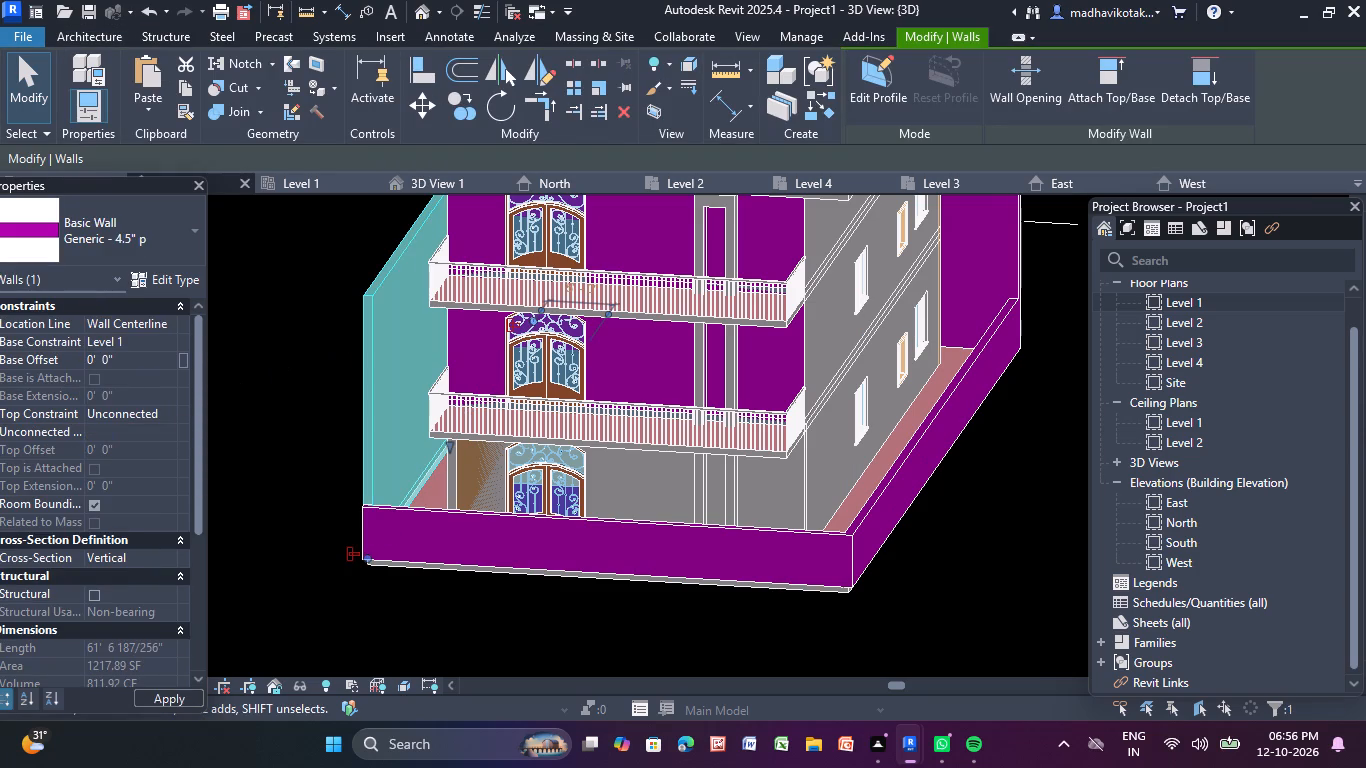
pyautogui.press('5')
pyautogui.press('BackSpace')
pyautogui.write("4'")
pyautogui.press('Return')
pyautogui.click(225, 357)
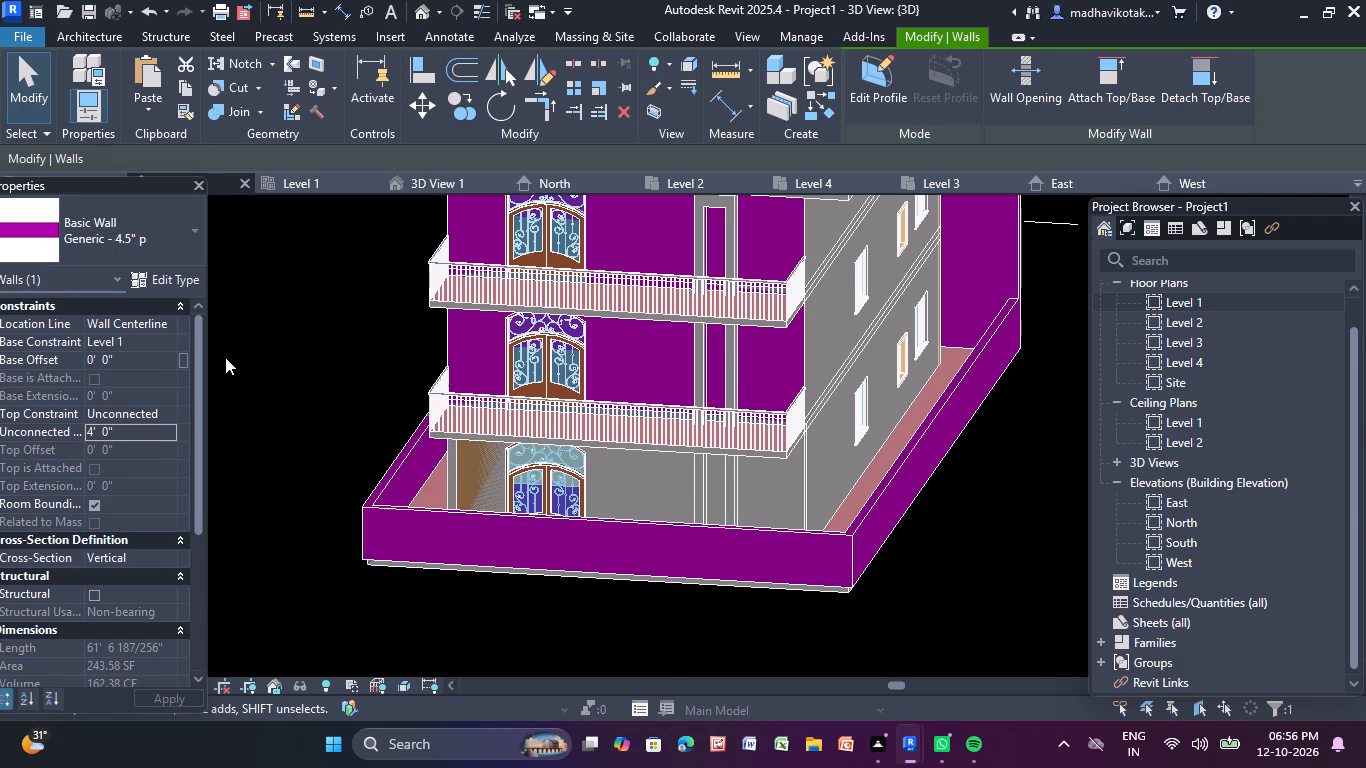
# Set the unconnected height of the boundary wall along the slab's rear edge to 4'.
pyautogui.moveTo(1026, 577); pyautogui.dragTo(839, 579, button='middle')
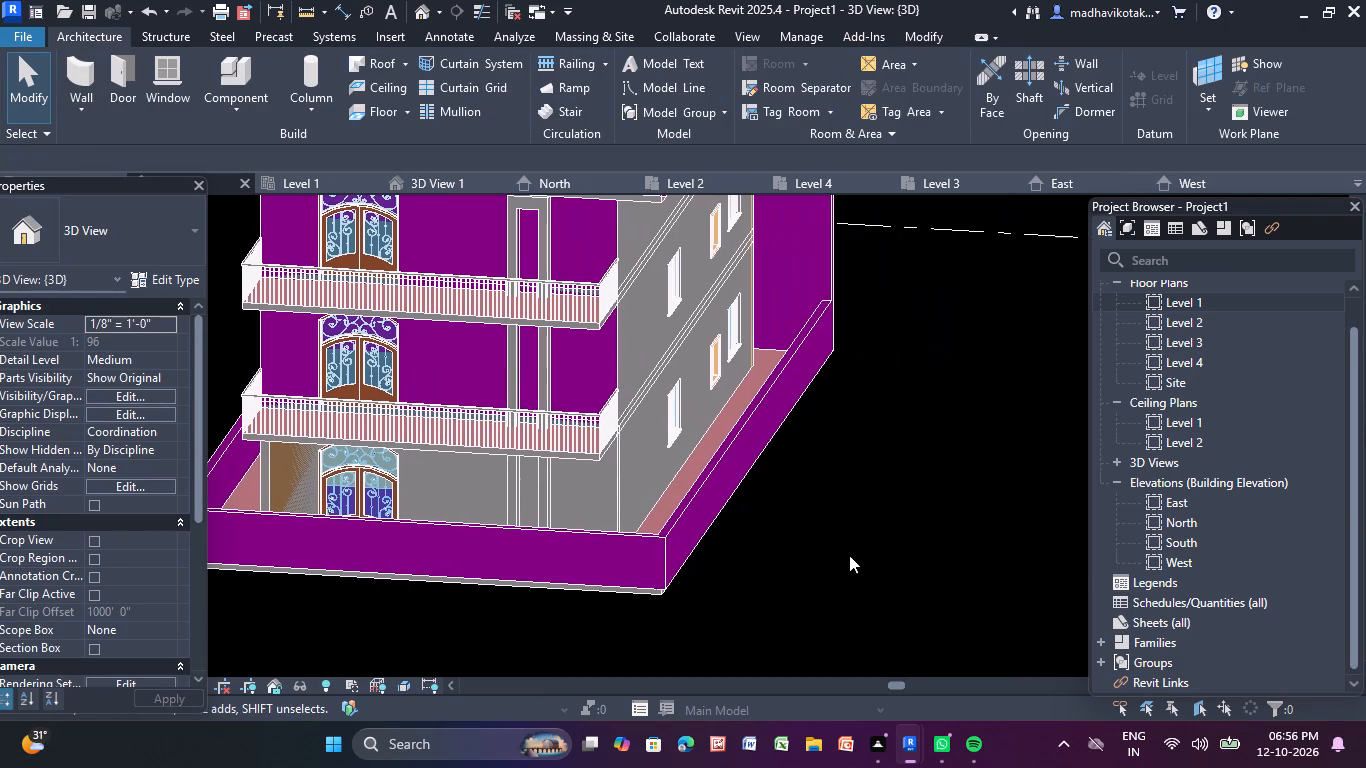
pyautogui.keyDown('shift'); pyautogui.moveTo(849, 555); pyautogui.dragTo(661, 597, button='middle'); pyautogui.keyUp('shift')
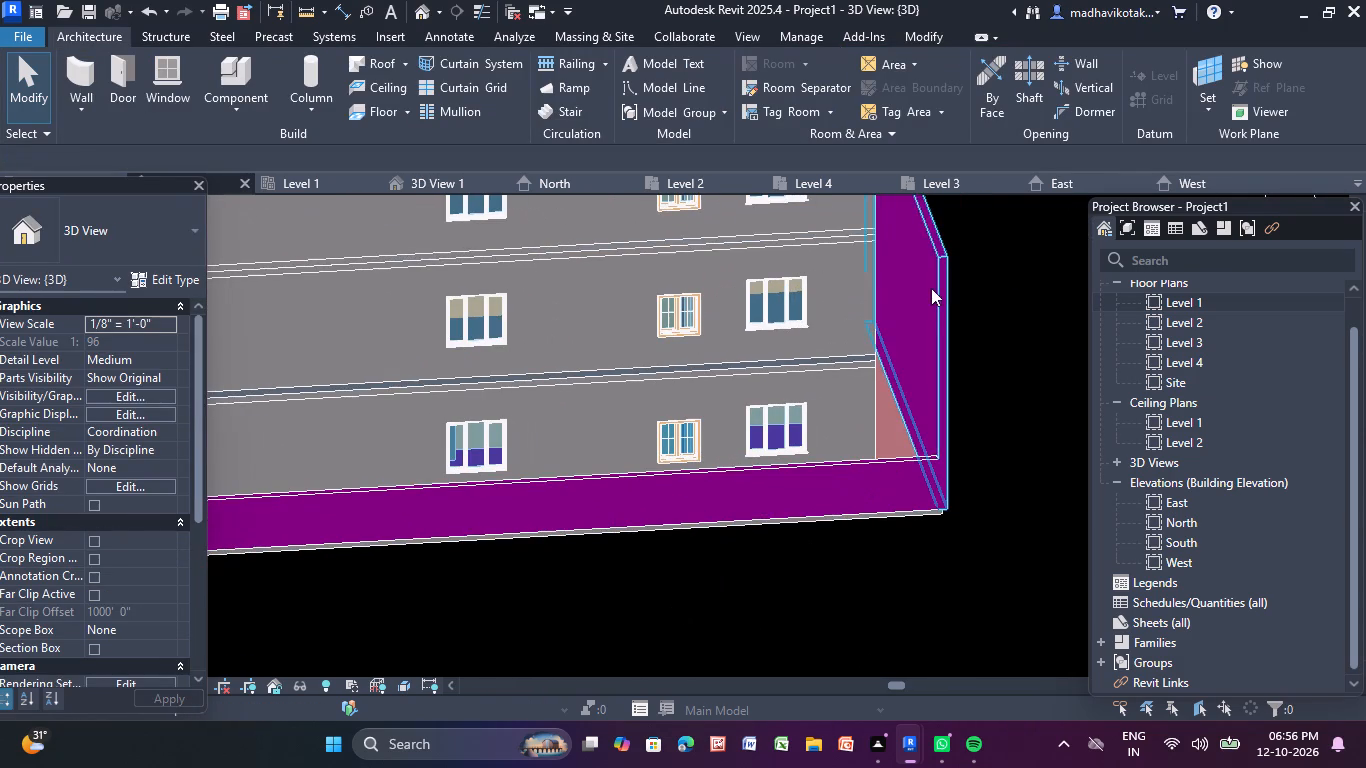
pyautogui.click(933, 283)
pyautogui.click(160, 437)
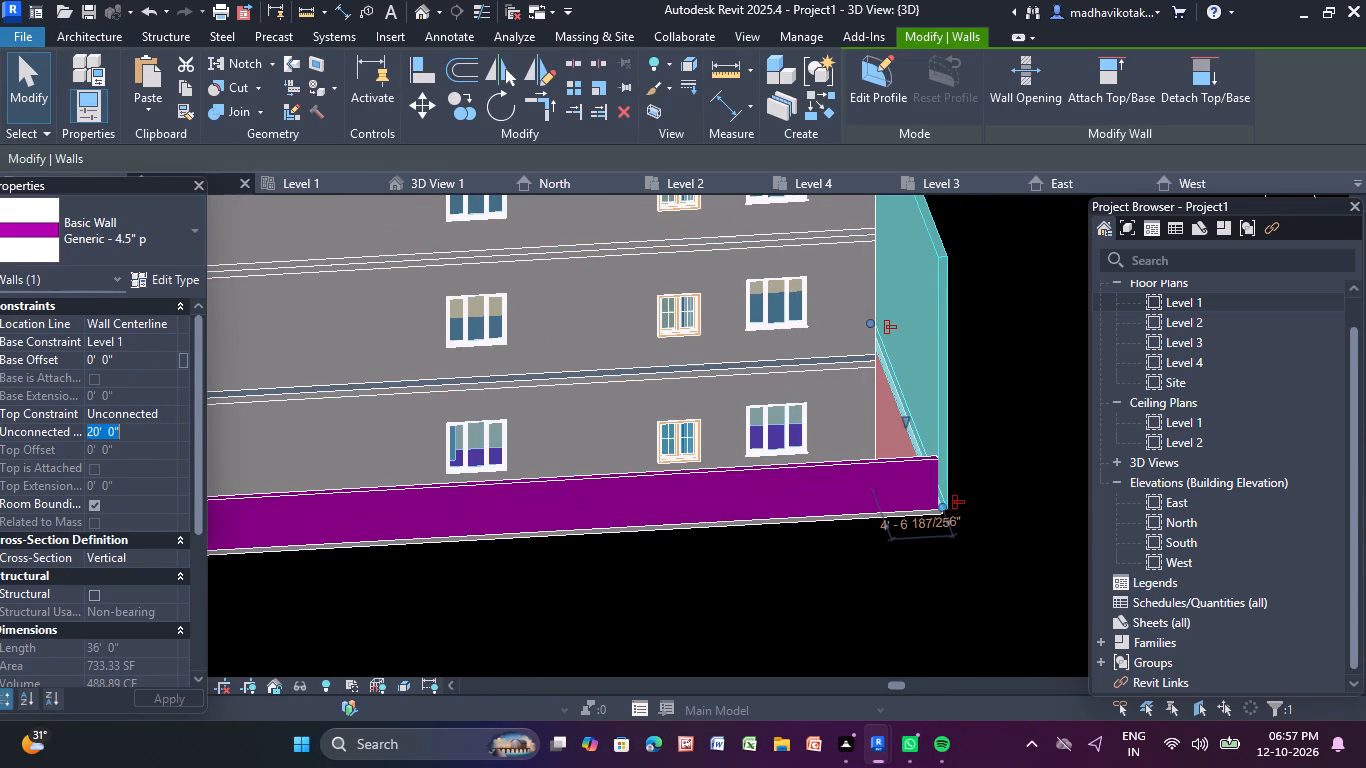
pyautogui.press('BackSpace')
pyautogui.press('BackSpace')
pyautogui.write("4'")
pyautogui.press('Return')
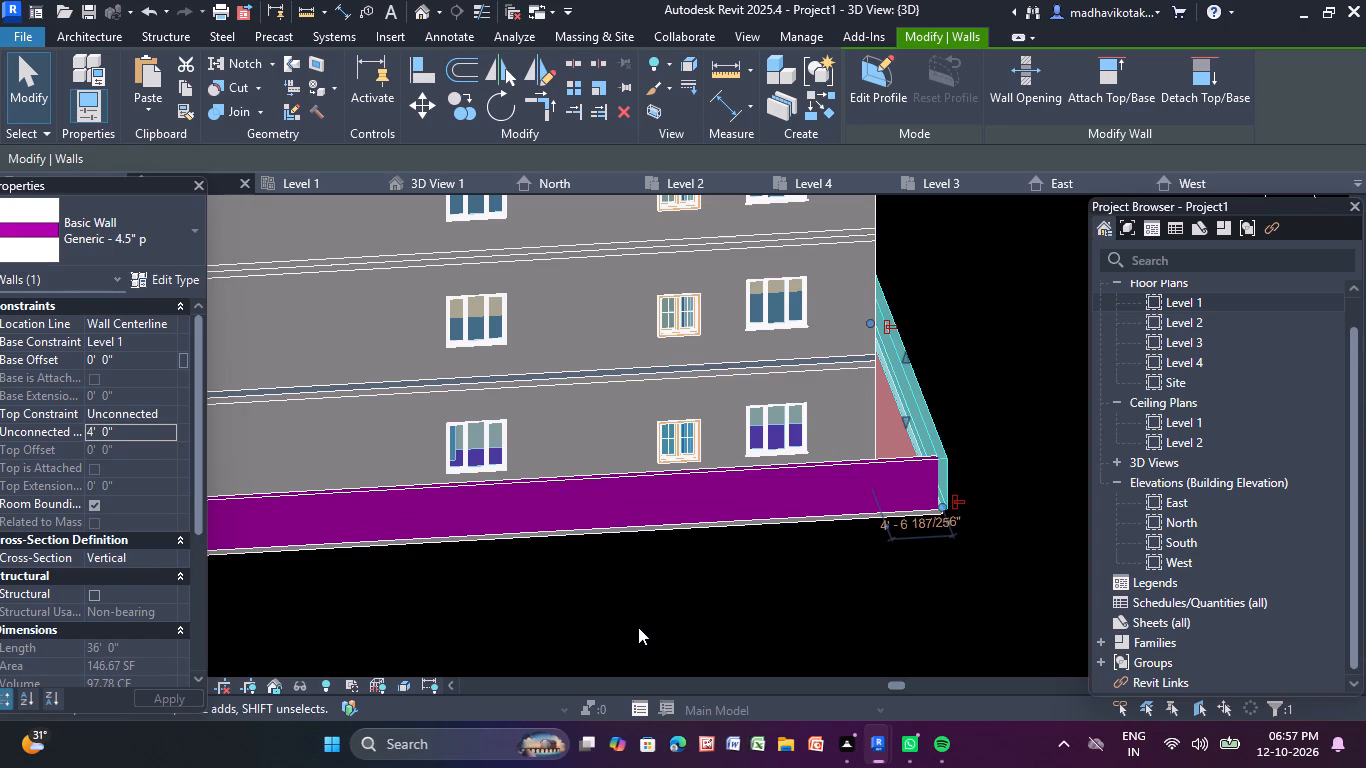
pyautogui.click(636, 622)
# Paint the outer faces of the front and both side boundary walls with the Aluminum material.
pyautogui.keyDown('shift'); pyautogui.moveTo(638, 604); pyautogui.dragTo(941, 631, button='middle'); pyautogui.keyUp('shift')
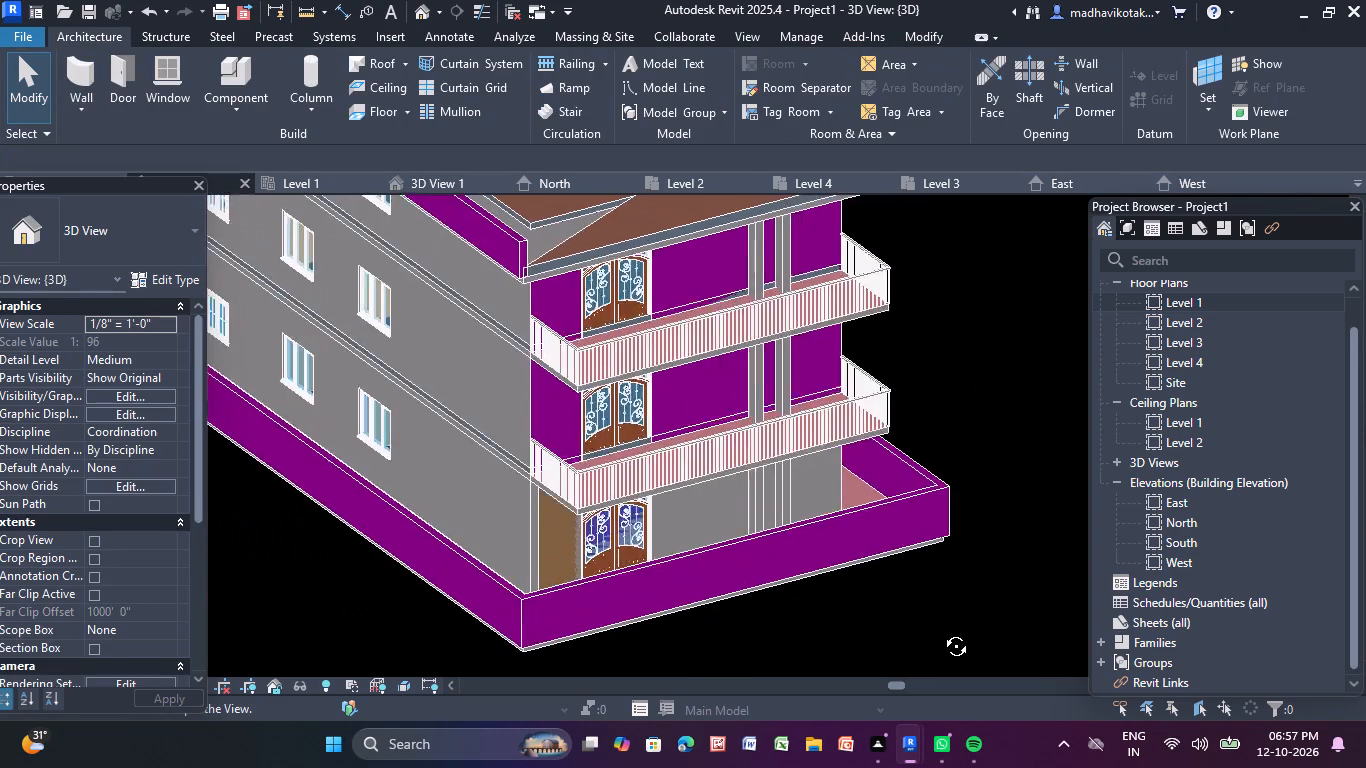
pyautogui.keyDown('shift'); pyautogui.moveTo(941, 631); pyautogui.dragTo(949, 585, button='middle'); pyautogui.keyUp('shift')
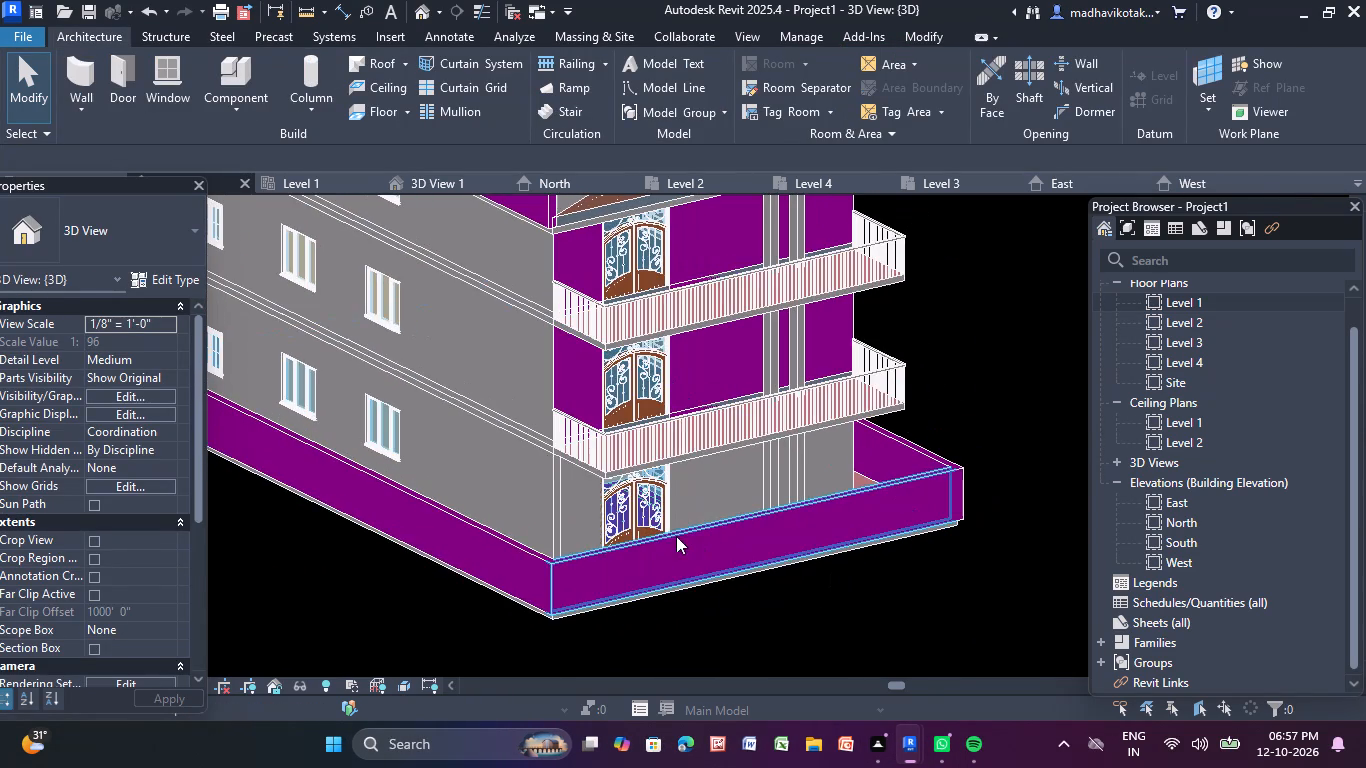
pyautogui.scroll(-4, 875, 560)
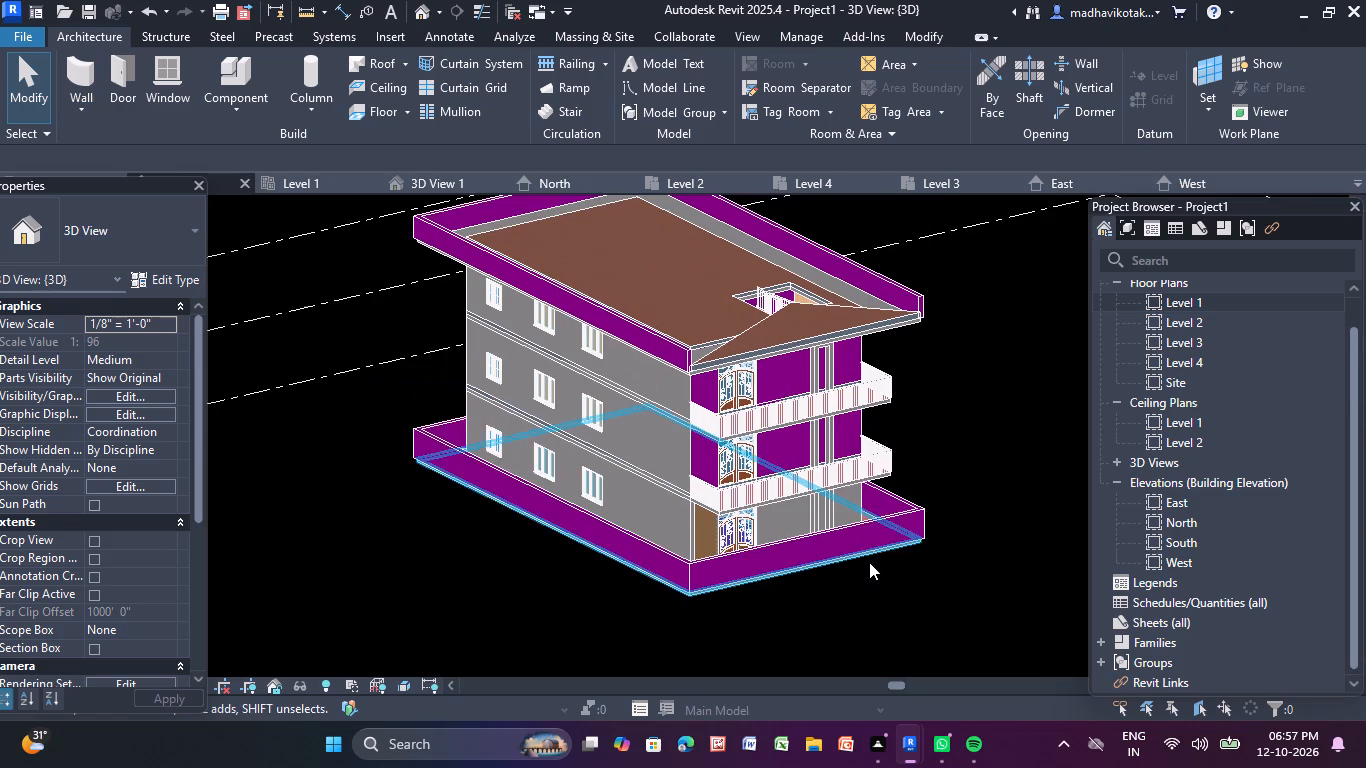
pyautogui.moveTo(868, 554); pyautogui.dragTo(777, 434, button='middle')
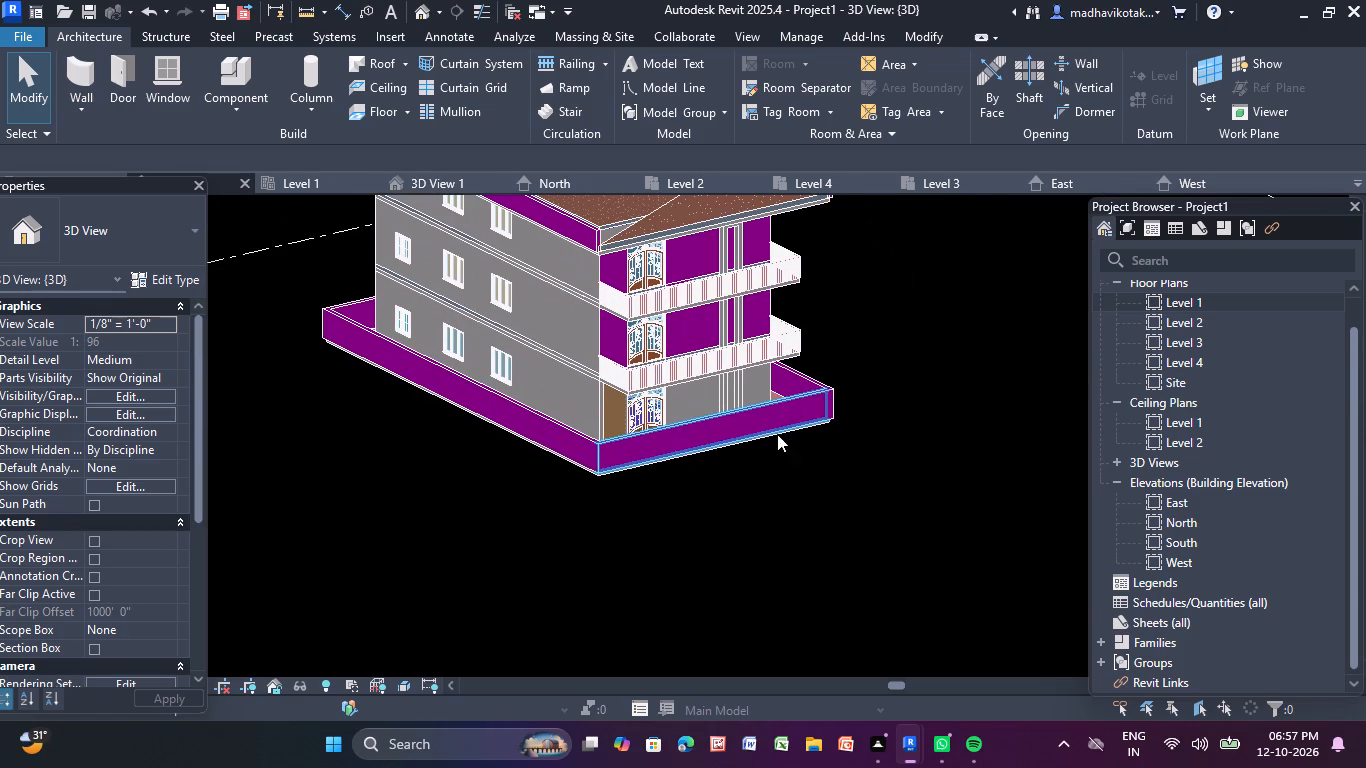
pyautogui.click(659, 95)
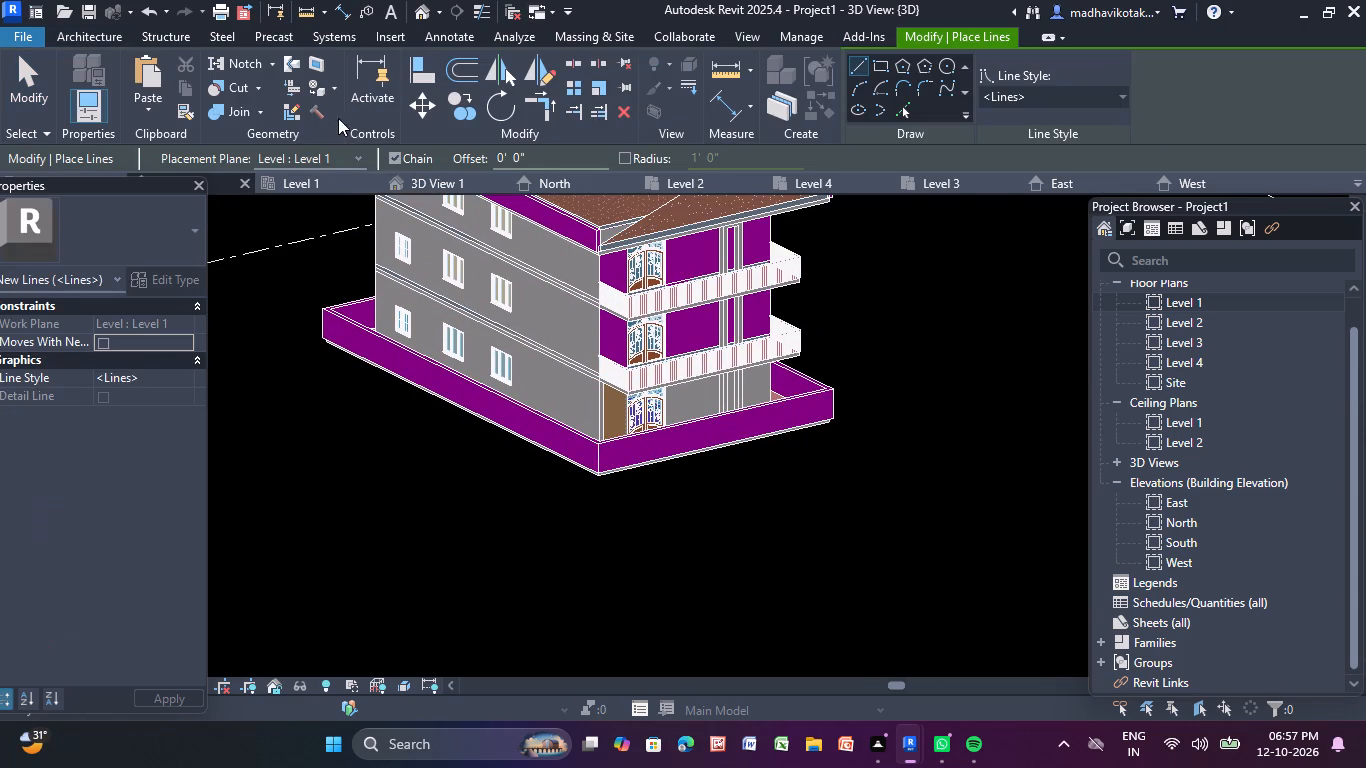
pyautogui.click(321, 95)
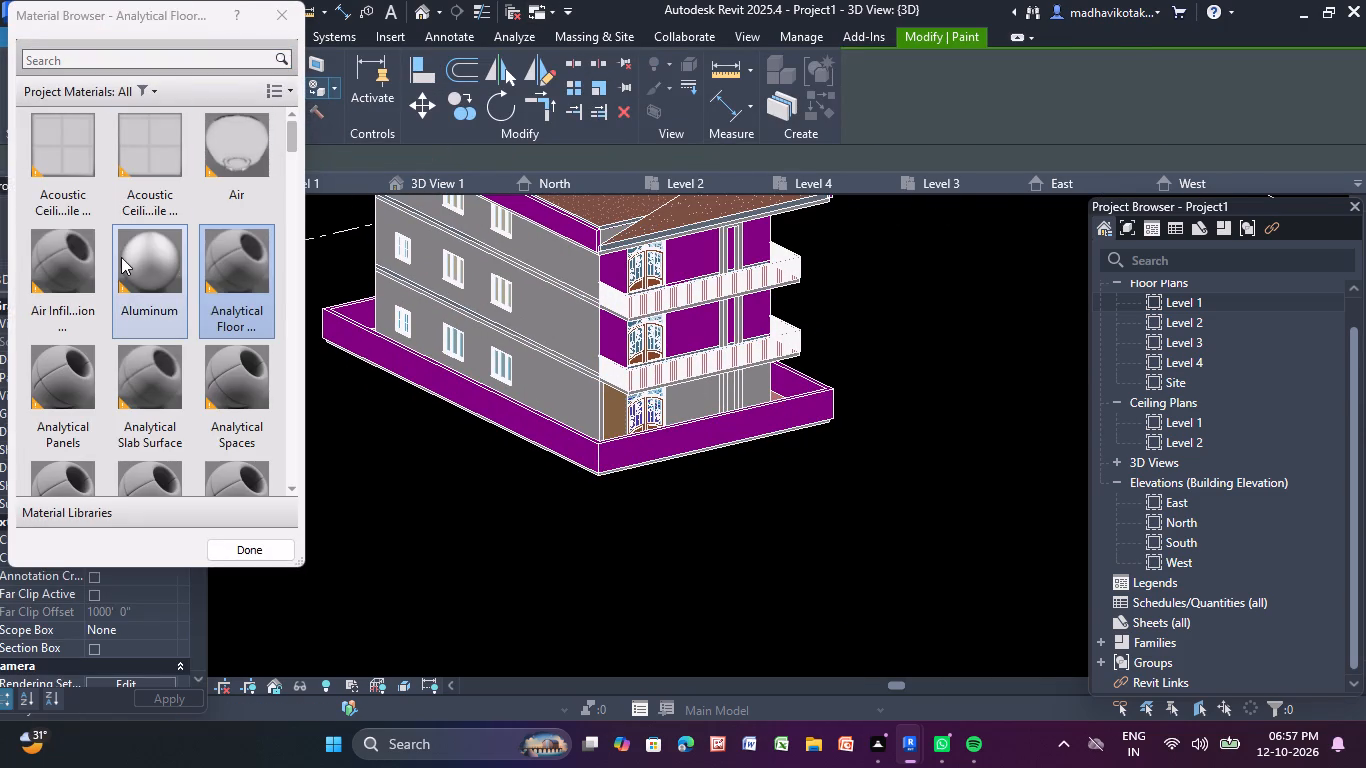
pyautogui.click(132, 250)
pyautogui.click(613, 452)
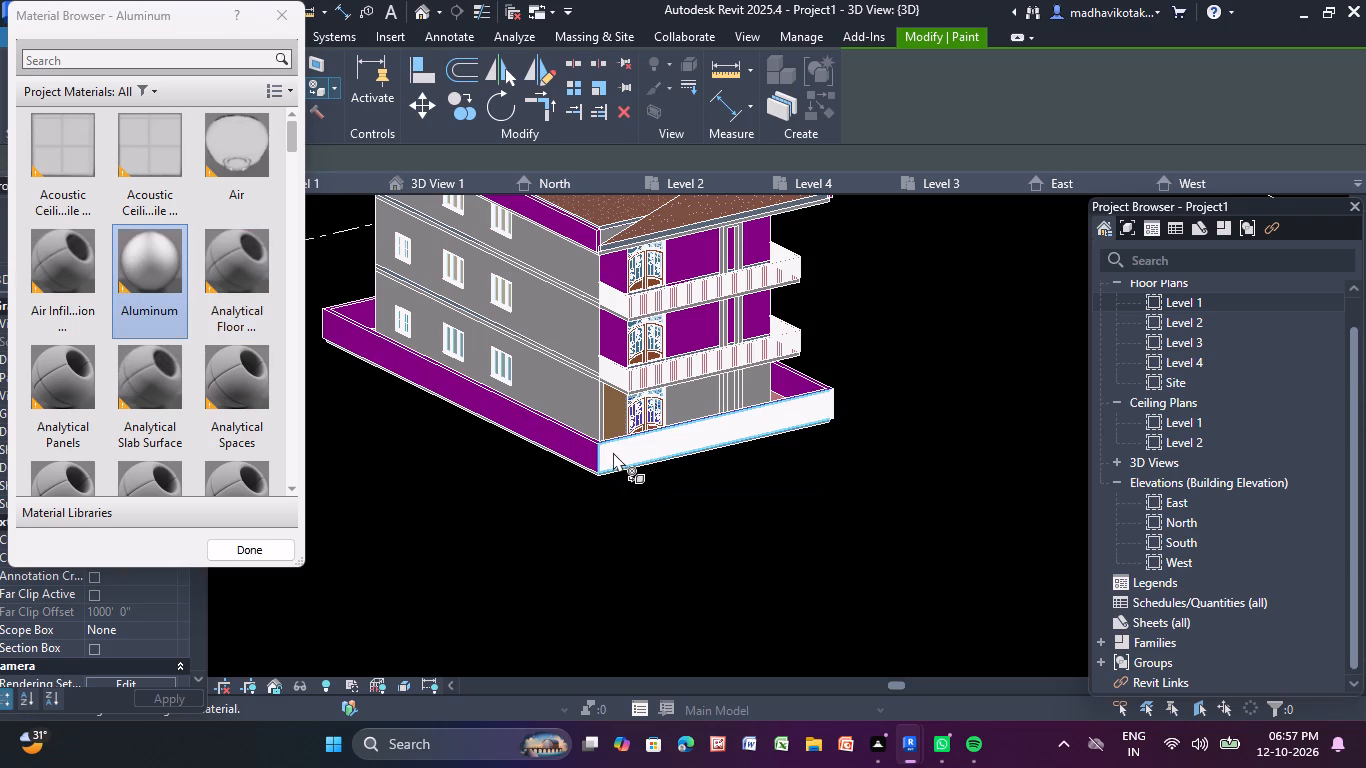
pyautogui.click(561, 447)
pyautogui.click(566, 438)
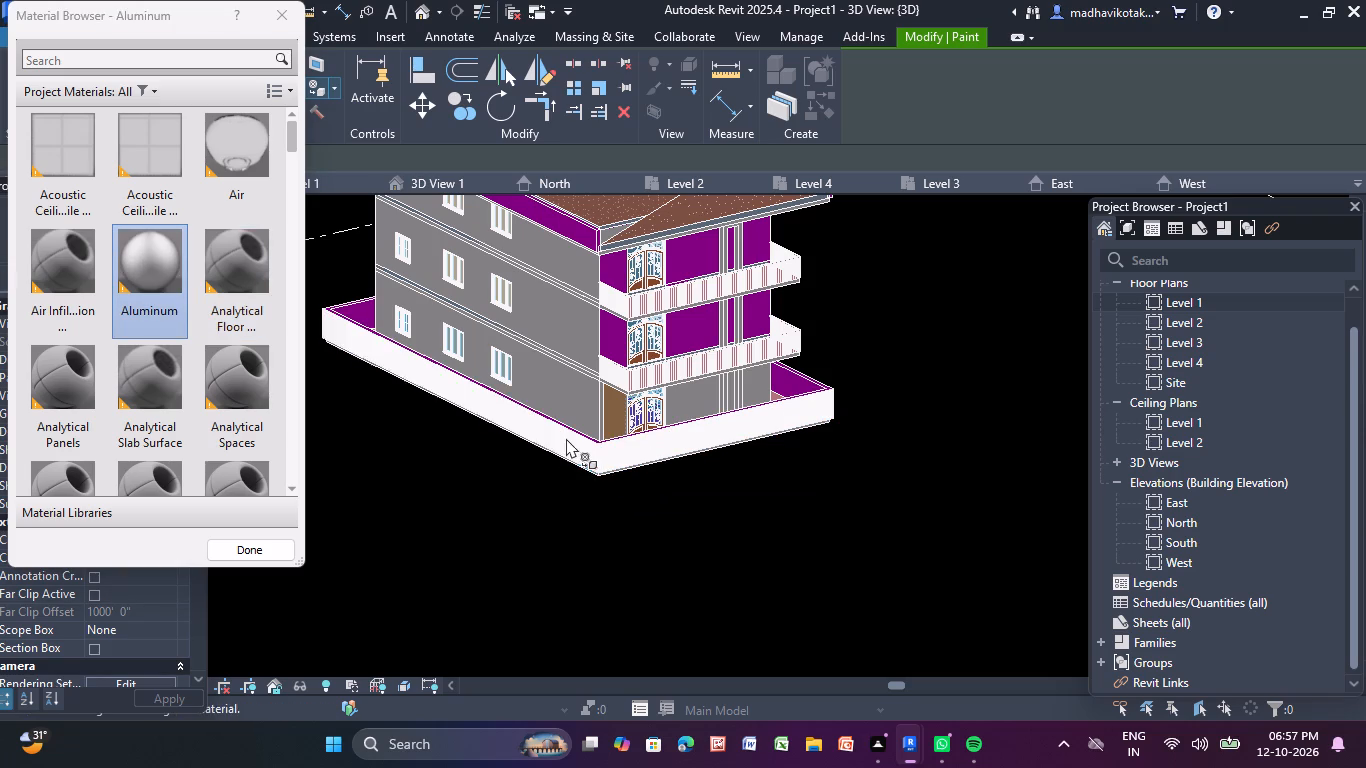
pyautogui.keyDown('shift'); pyautogui.moveTo(910, 409); pyautogui.dragTo(804, 466, button='middle'); pyautogui.keyUp('shift')
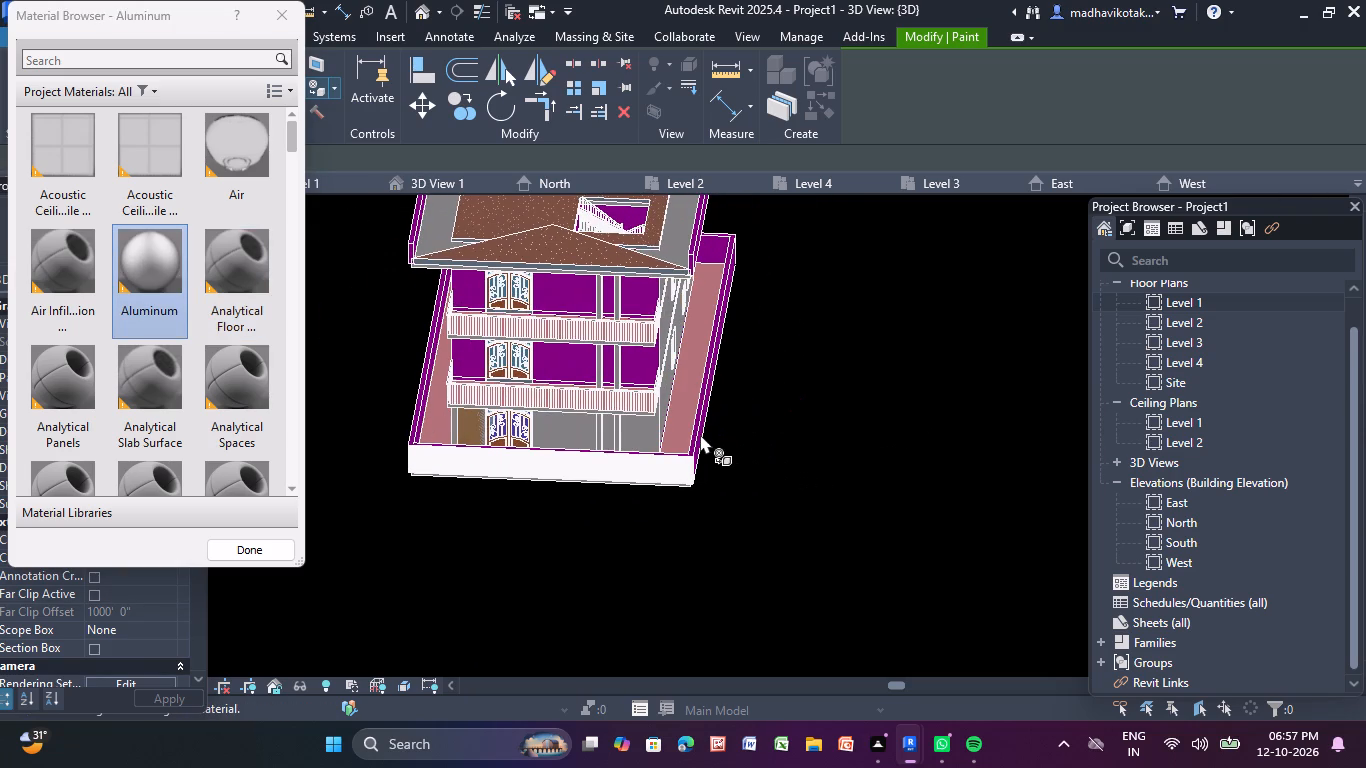
pyautogui.click(698, 434)
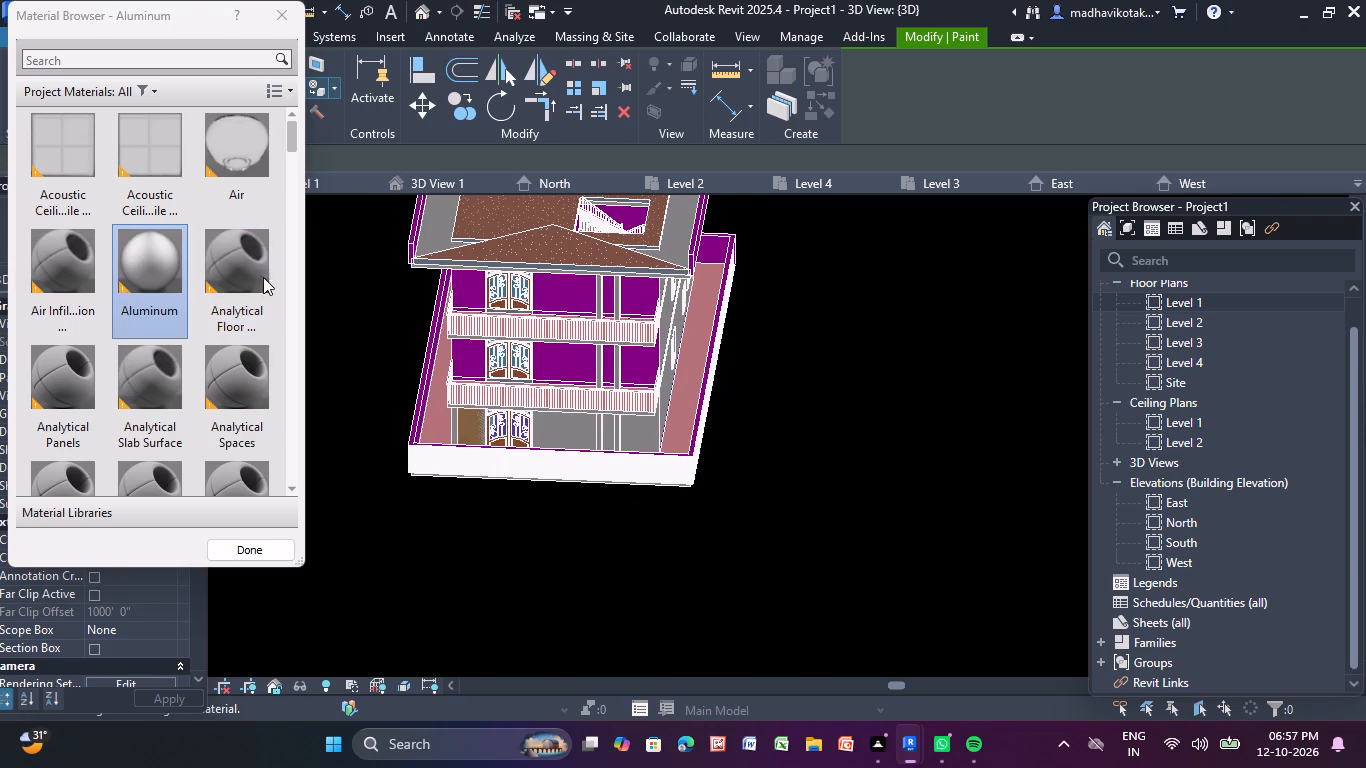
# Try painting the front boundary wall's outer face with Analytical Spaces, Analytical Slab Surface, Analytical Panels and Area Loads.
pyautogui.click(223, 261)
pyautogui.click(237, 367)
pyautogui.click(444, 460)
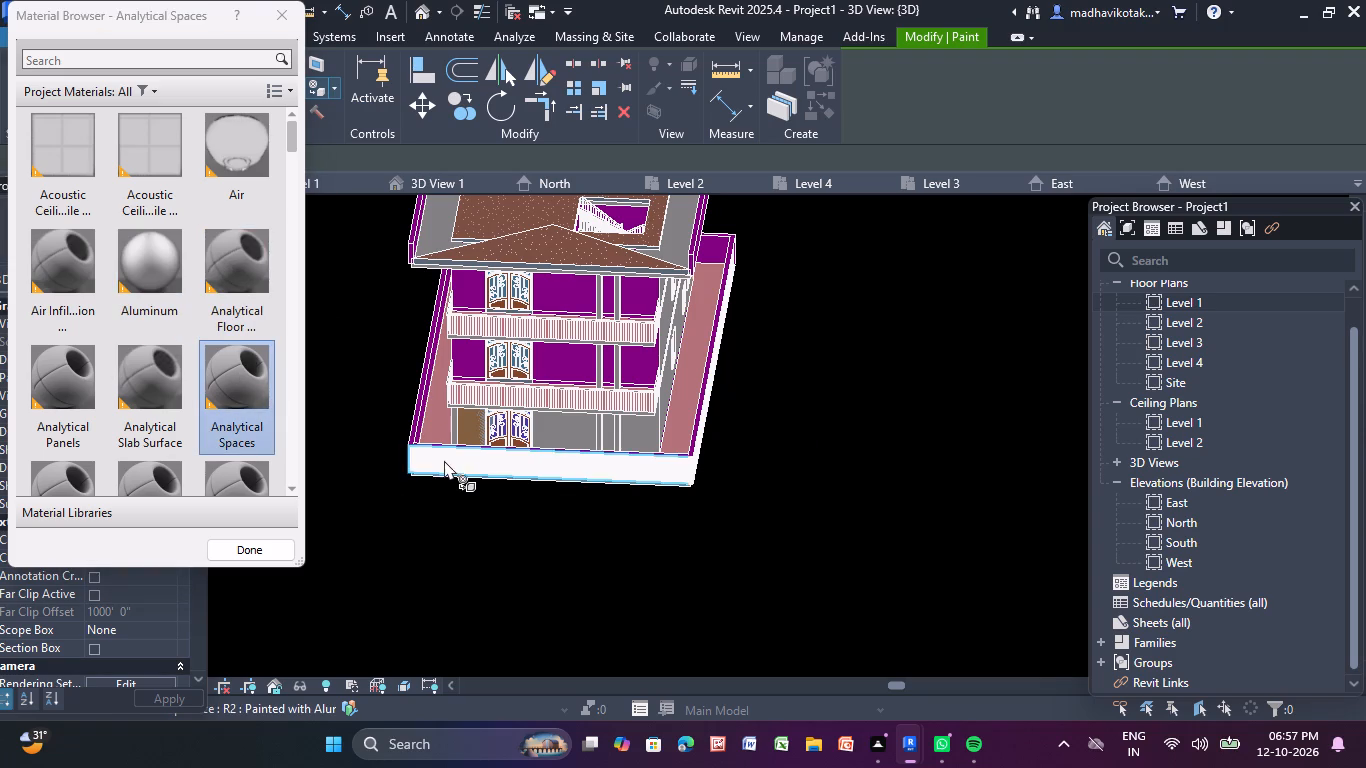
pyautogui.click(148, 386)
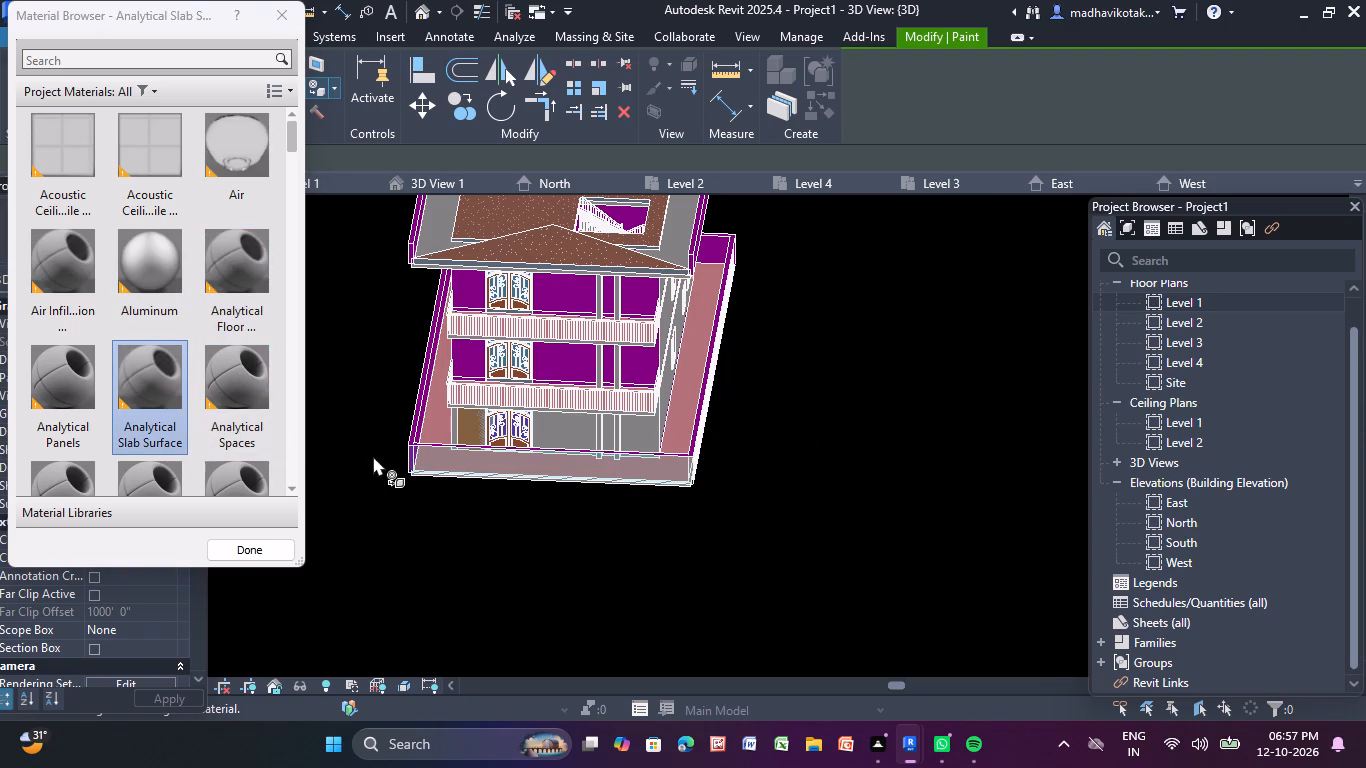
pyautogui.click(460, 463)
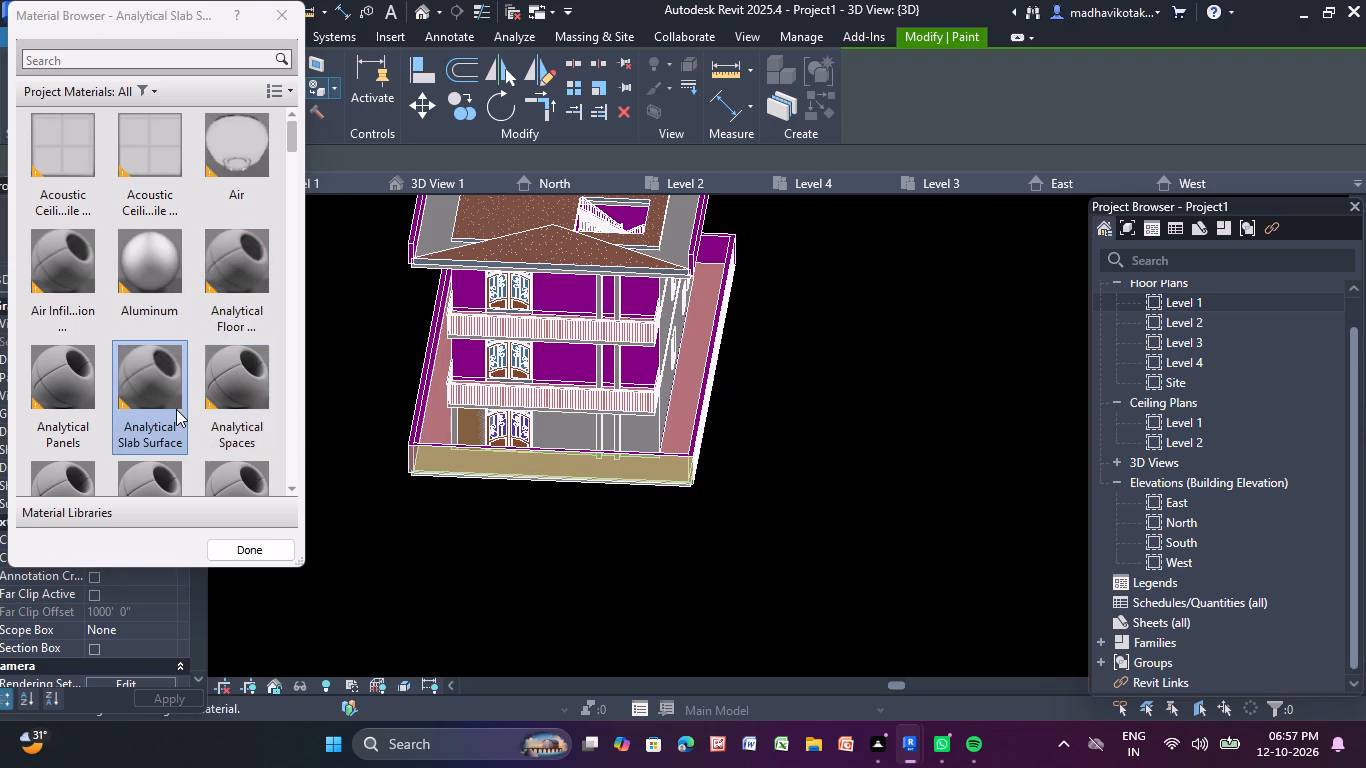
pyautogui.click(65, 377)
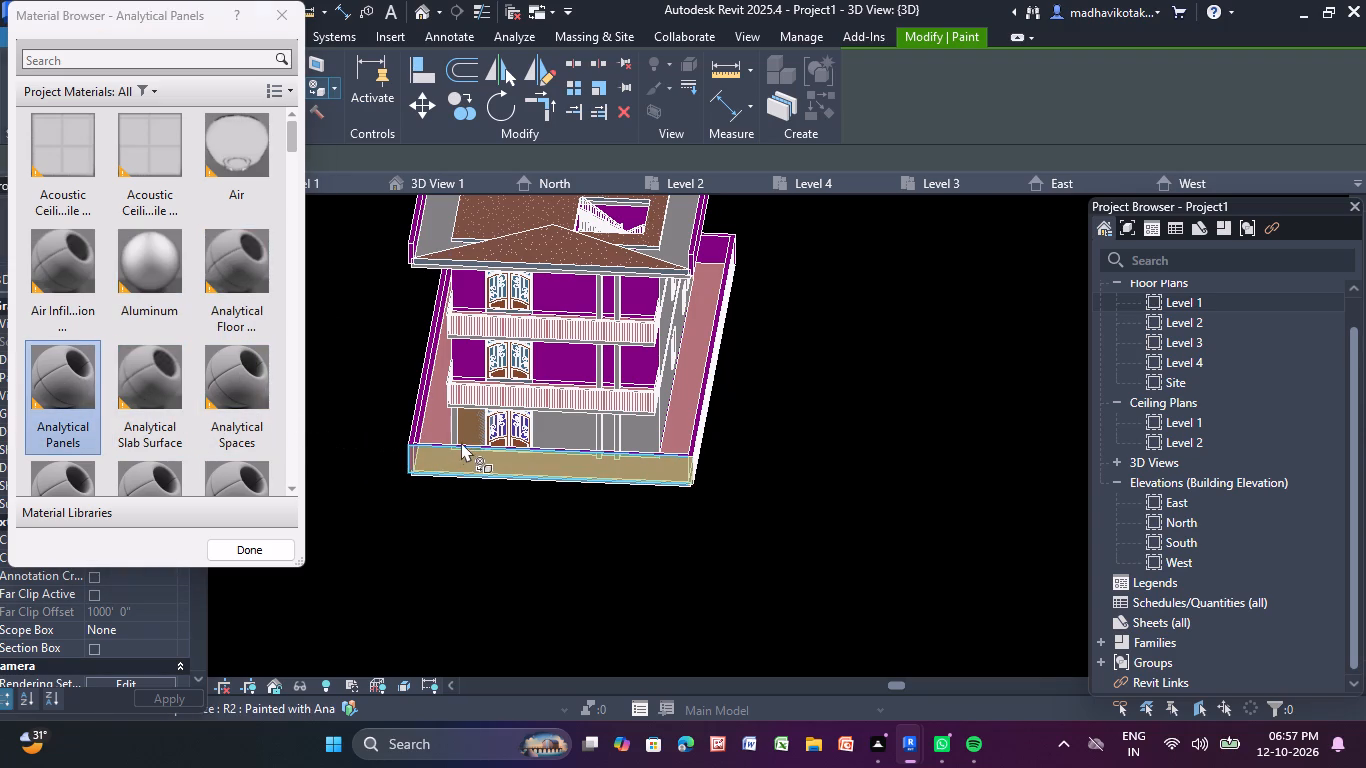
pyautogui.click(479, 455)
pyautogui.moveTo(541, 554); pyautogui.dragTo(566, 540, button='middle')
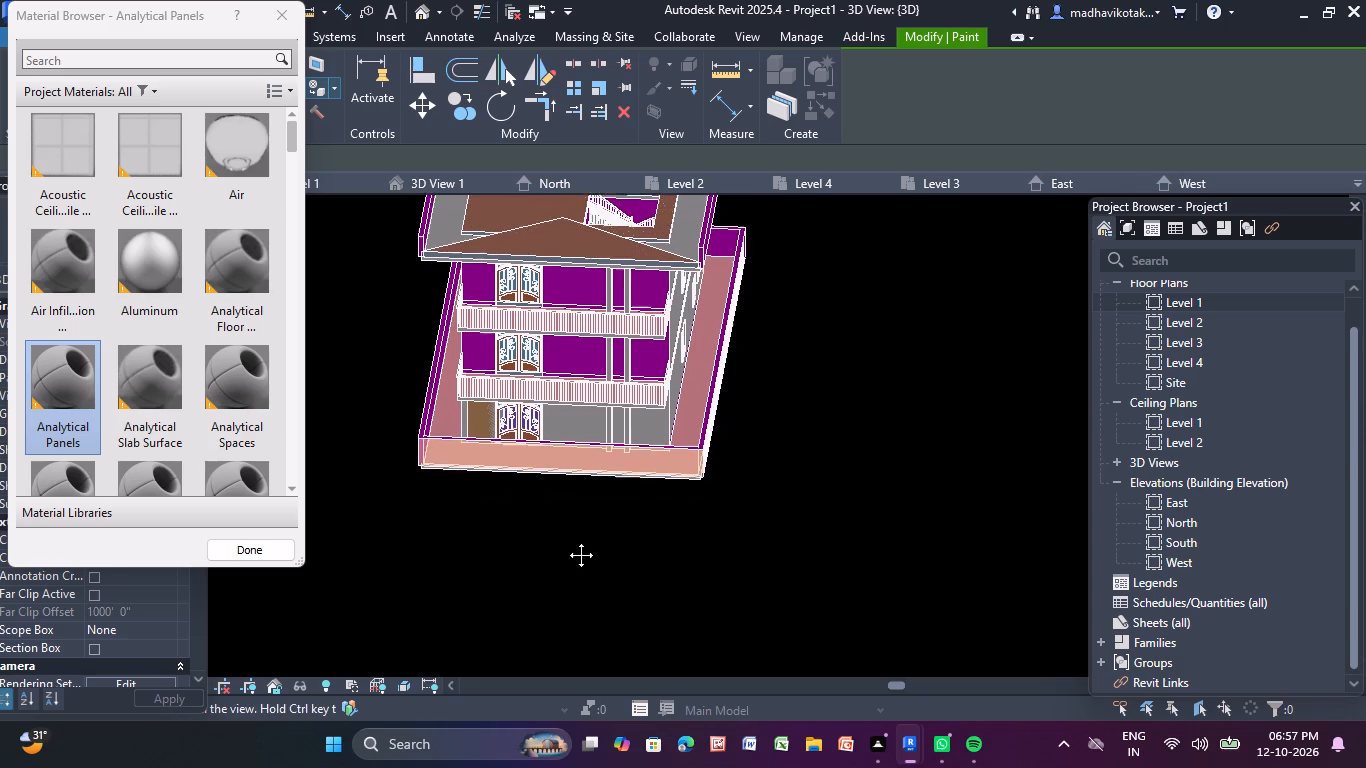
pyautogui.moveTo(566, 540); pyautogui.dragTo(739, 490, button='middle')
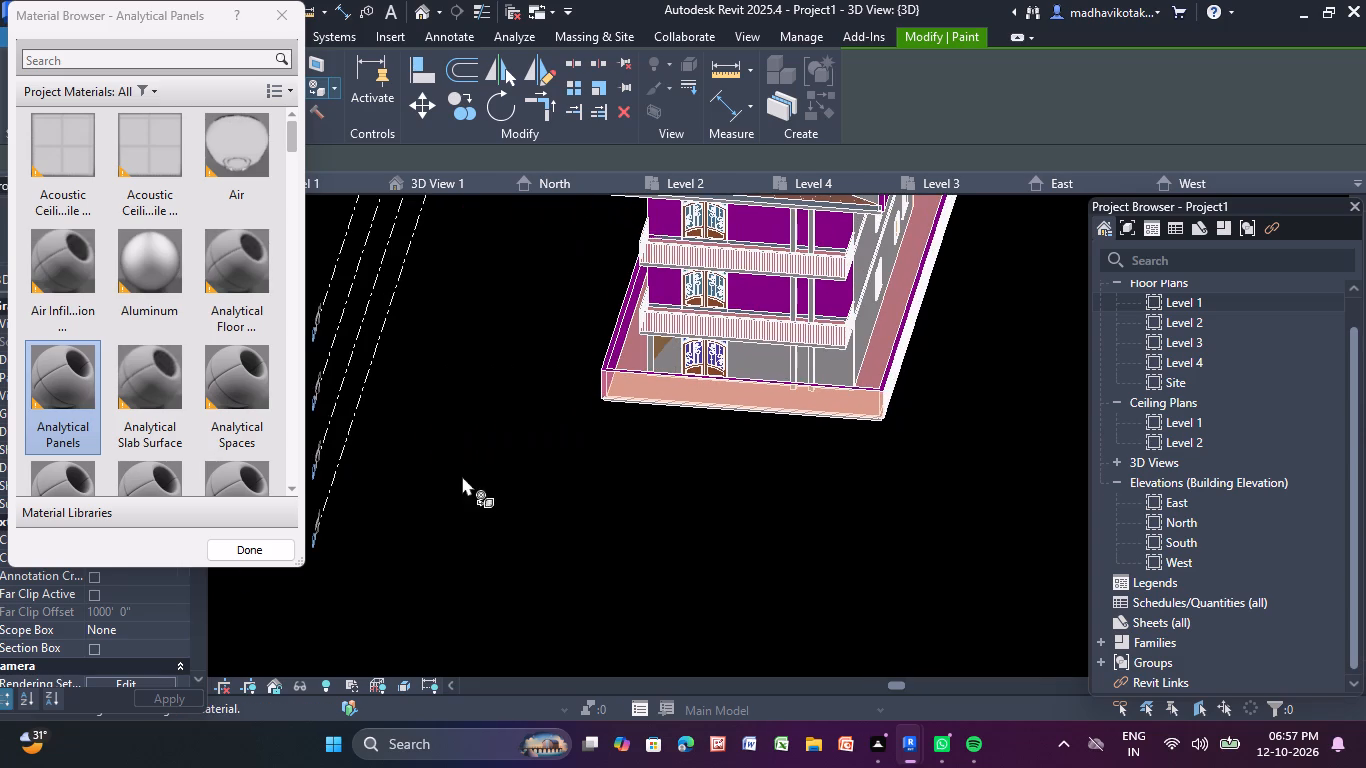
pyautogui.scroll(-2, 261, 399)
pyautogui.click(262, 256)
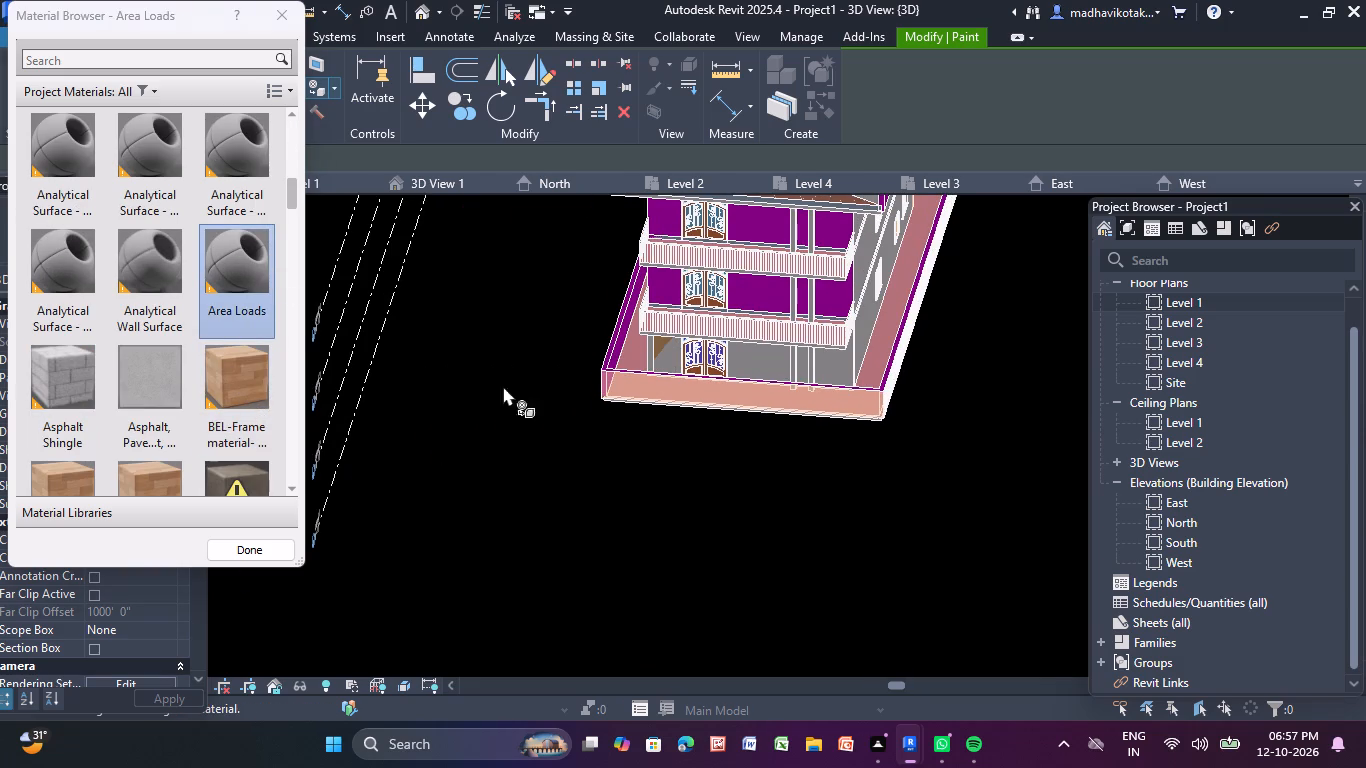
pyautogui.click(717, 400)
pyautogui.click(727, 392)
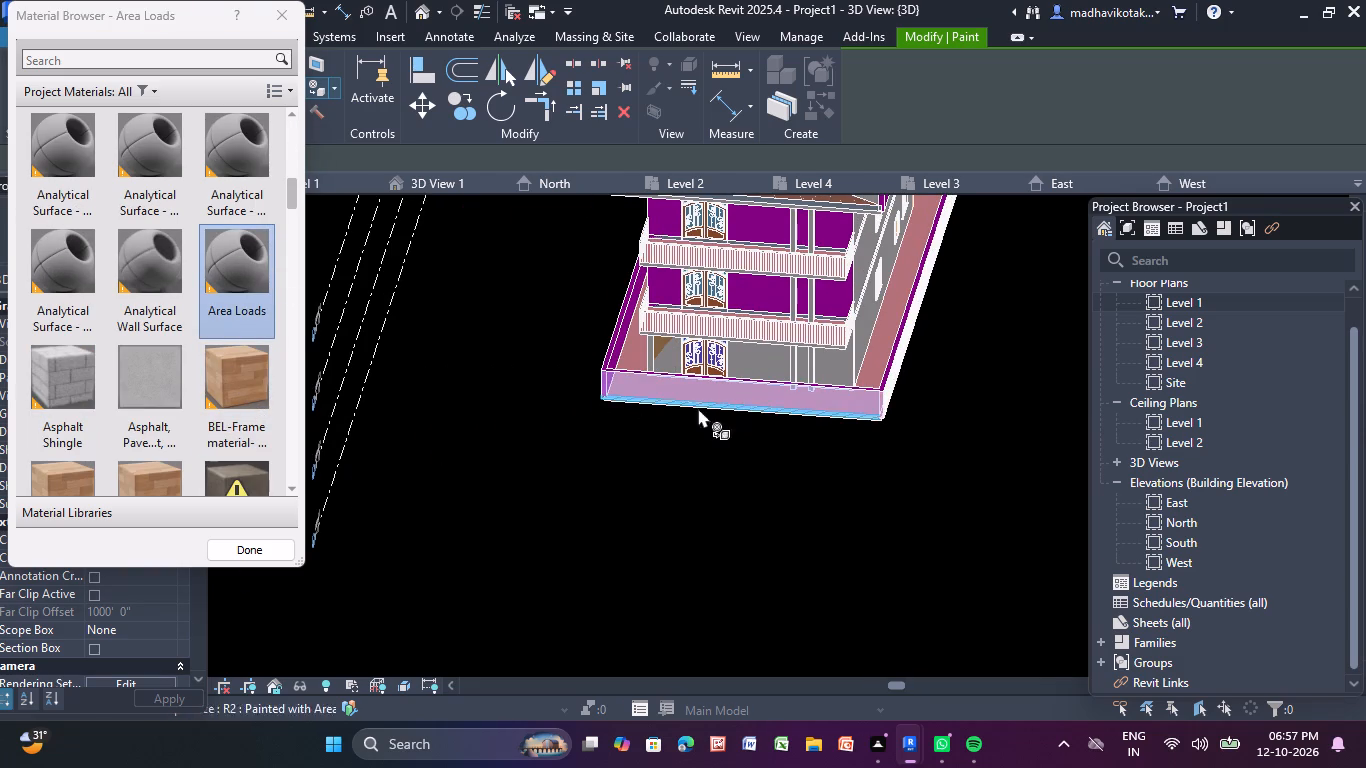
# Paint the front boundary wall's outer face and the ground-storey front wall face with Analytical Wall Surface.
pyautogui.click(154, 279)
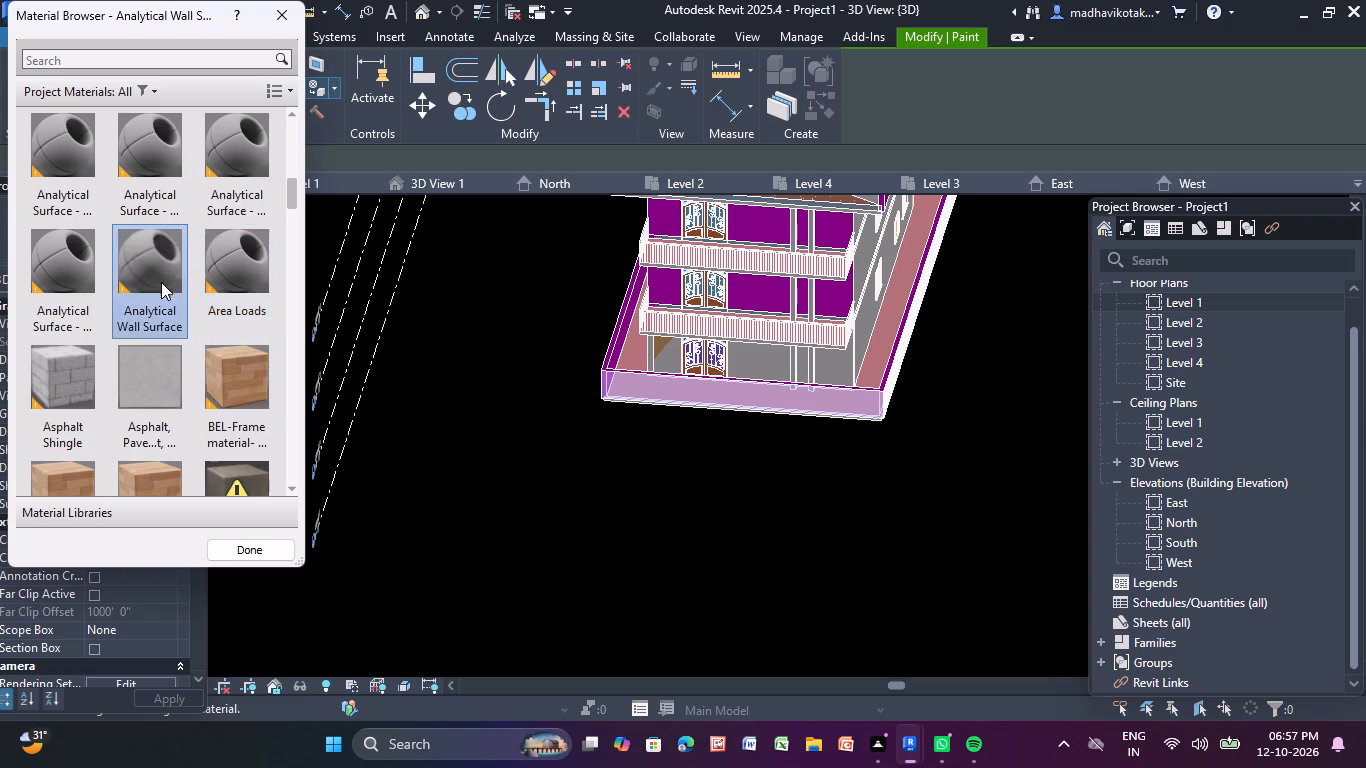
pyautogui.click(709, 395)
pyautogui.click(713, 391)
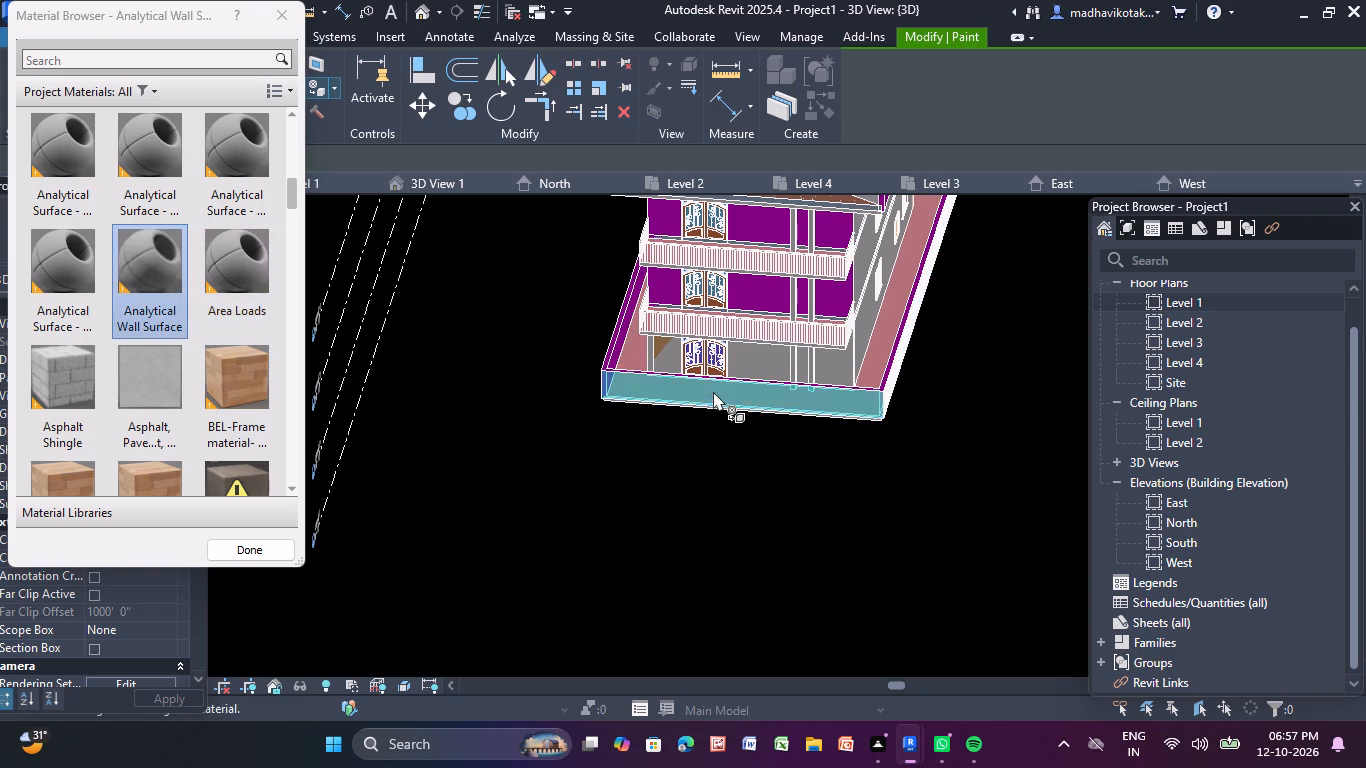
pyautogui.keyDown('shift'); pyautogui.moveTo(710, 460); pyautogui.dragTo(816, 378, button='middle'); pyautogui.keyUp('shift')
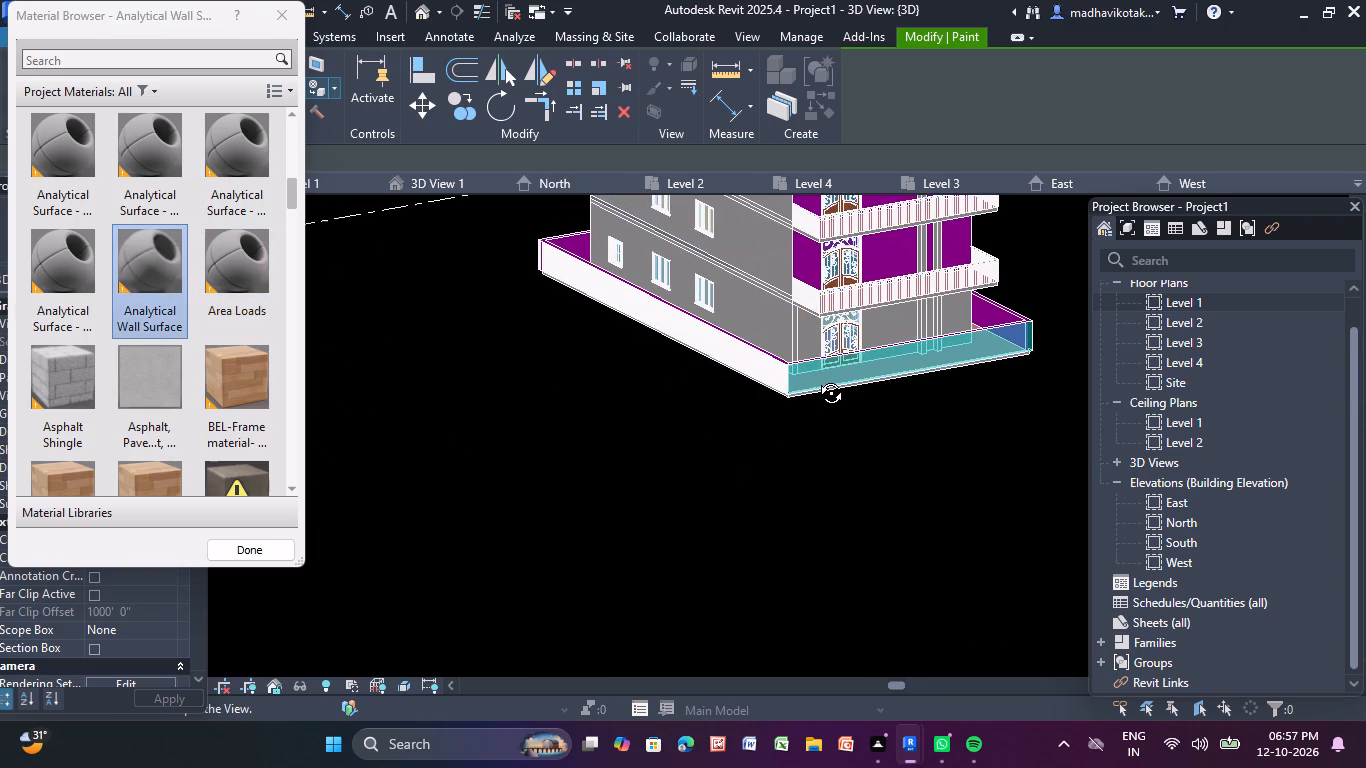
pyautogui.keyDown('shift'); pyautogui.moveTo(816, 378); pyautogui.dragTo(815, 378, button='middle'); pyautogui.keyUp('shift')
pyautogui.click(881, 321)
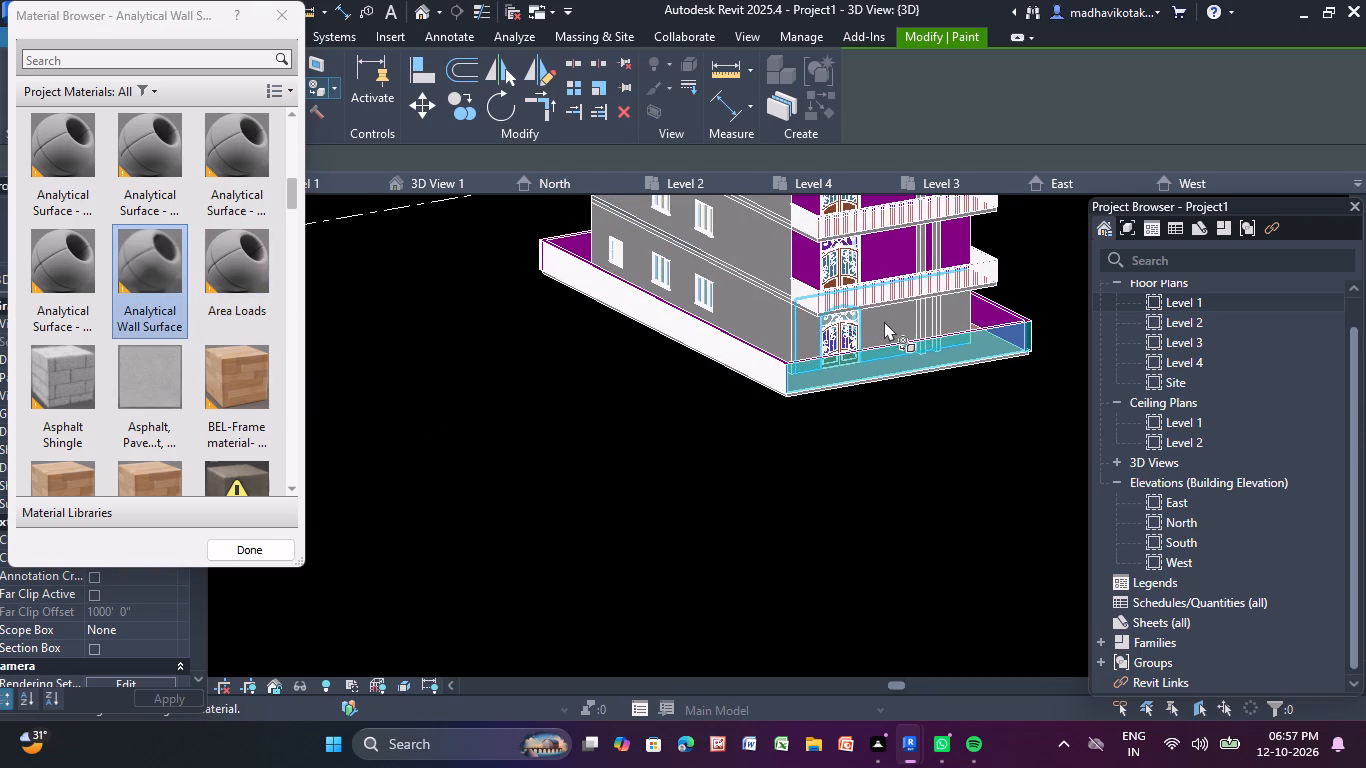
pyautogui.scroll(4, 884, 321)
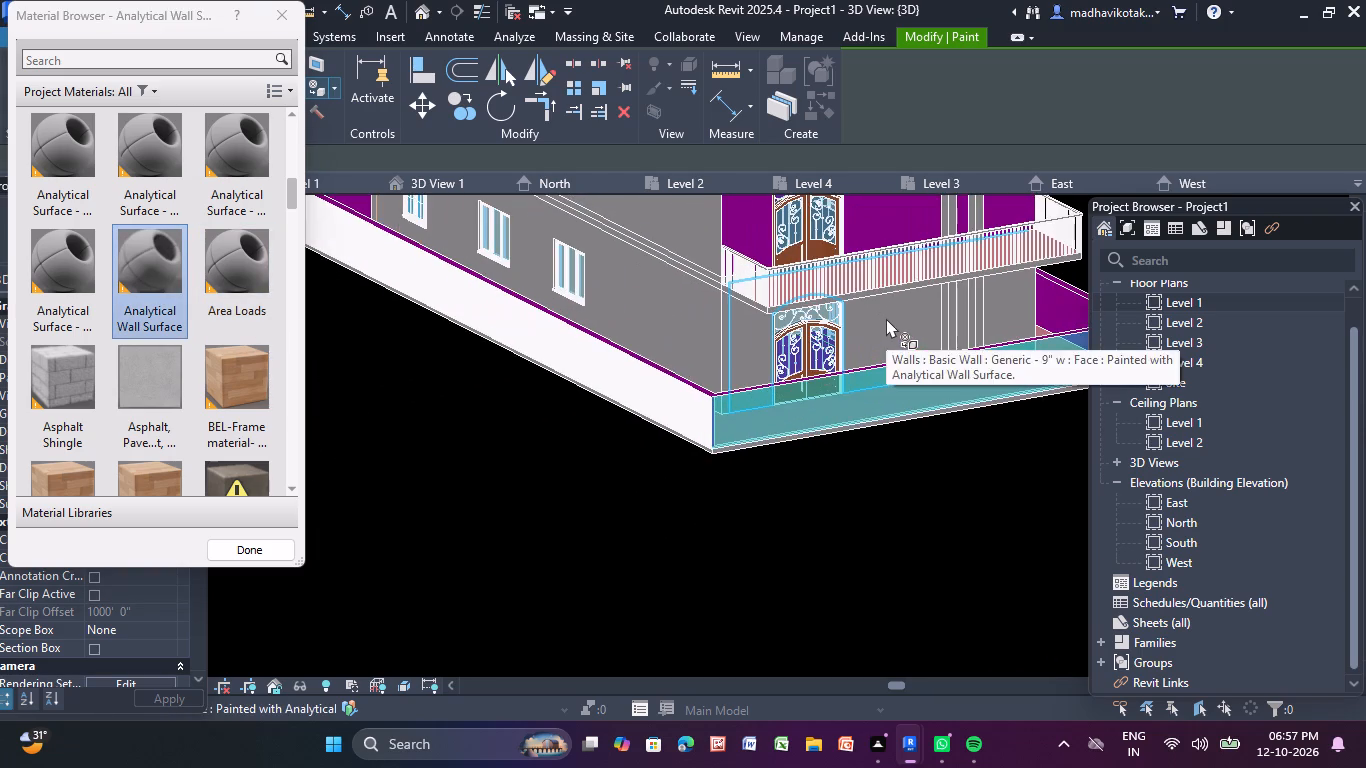
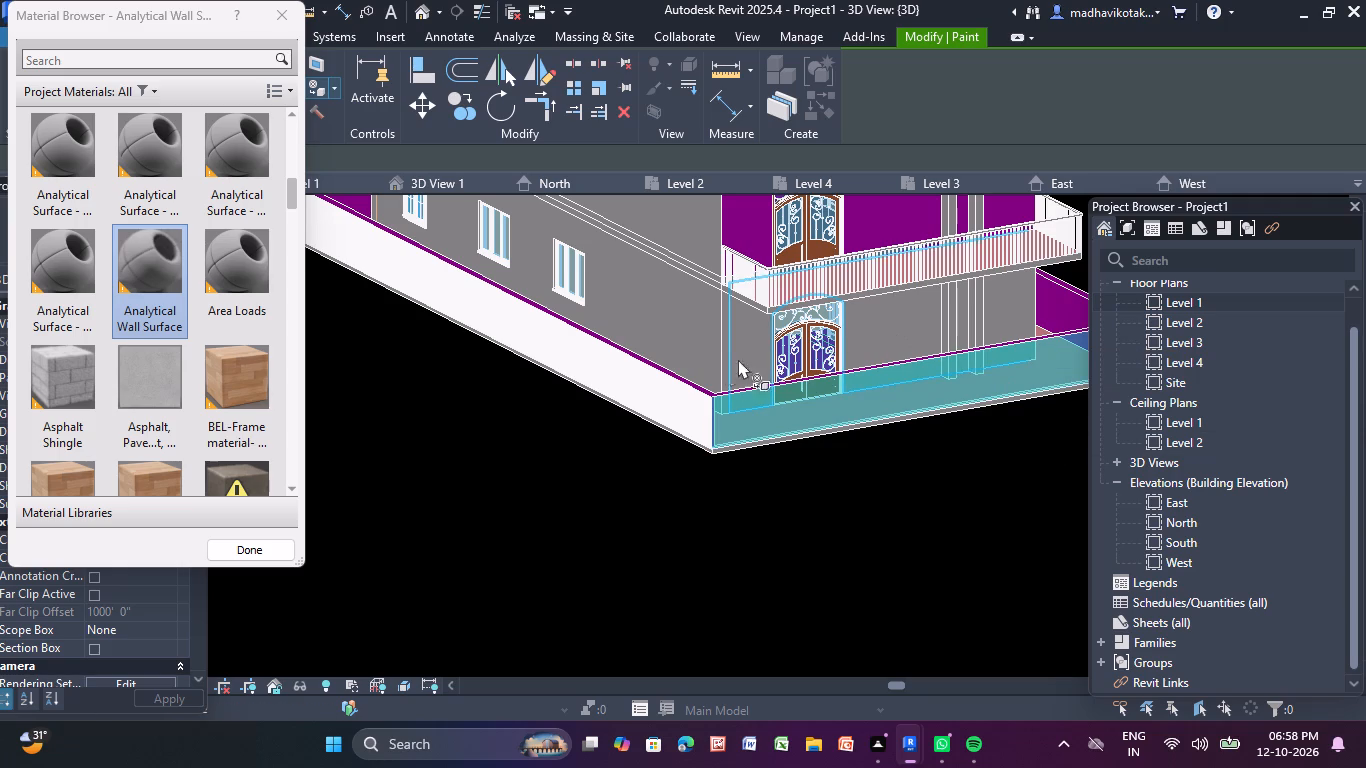
# Paint the ground-storey front wall face beside the entrance door with Analytical Wall Surface and finish painting.
pyautogui.click(878, 336)
pyautogui.scroll(-4, 863, 339)
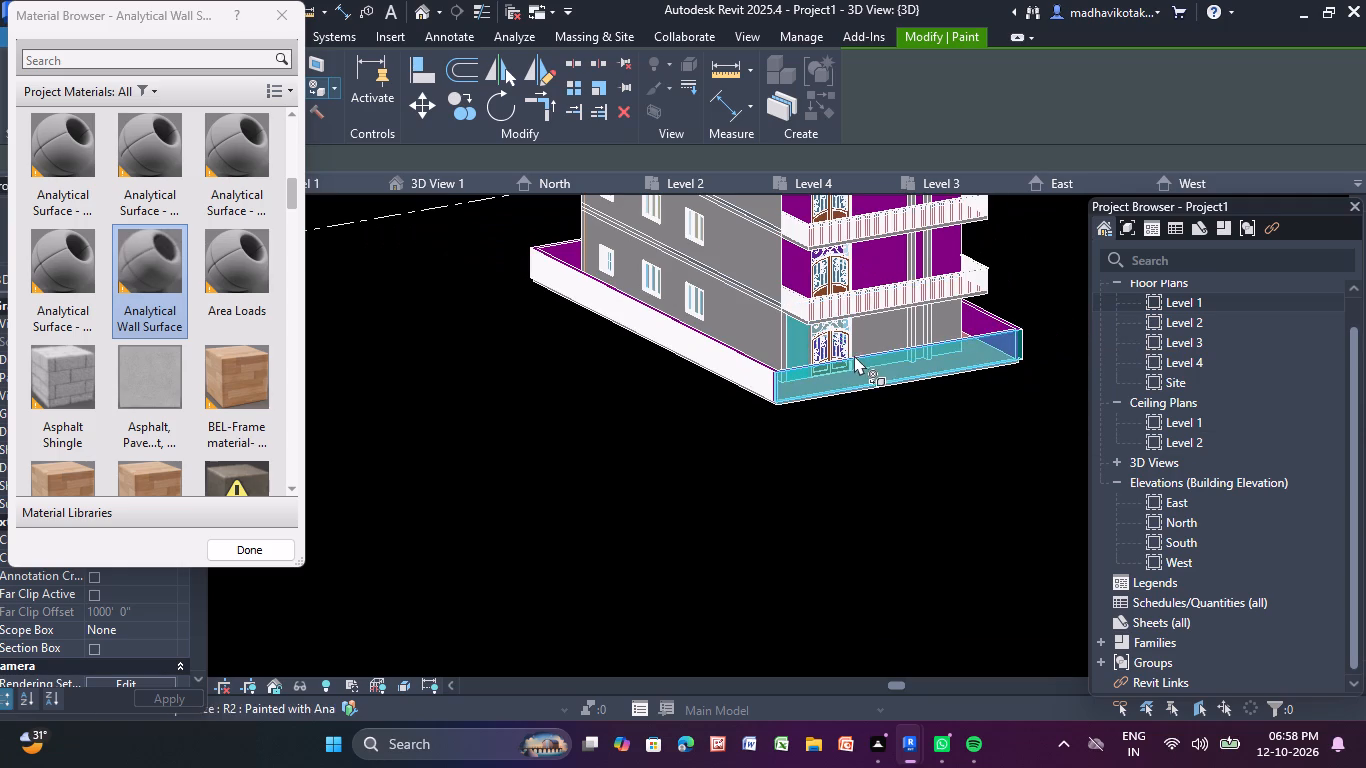
pyautogui.moveTo(924, 431); pyautogui.dragTo(863, 446, button='middle')
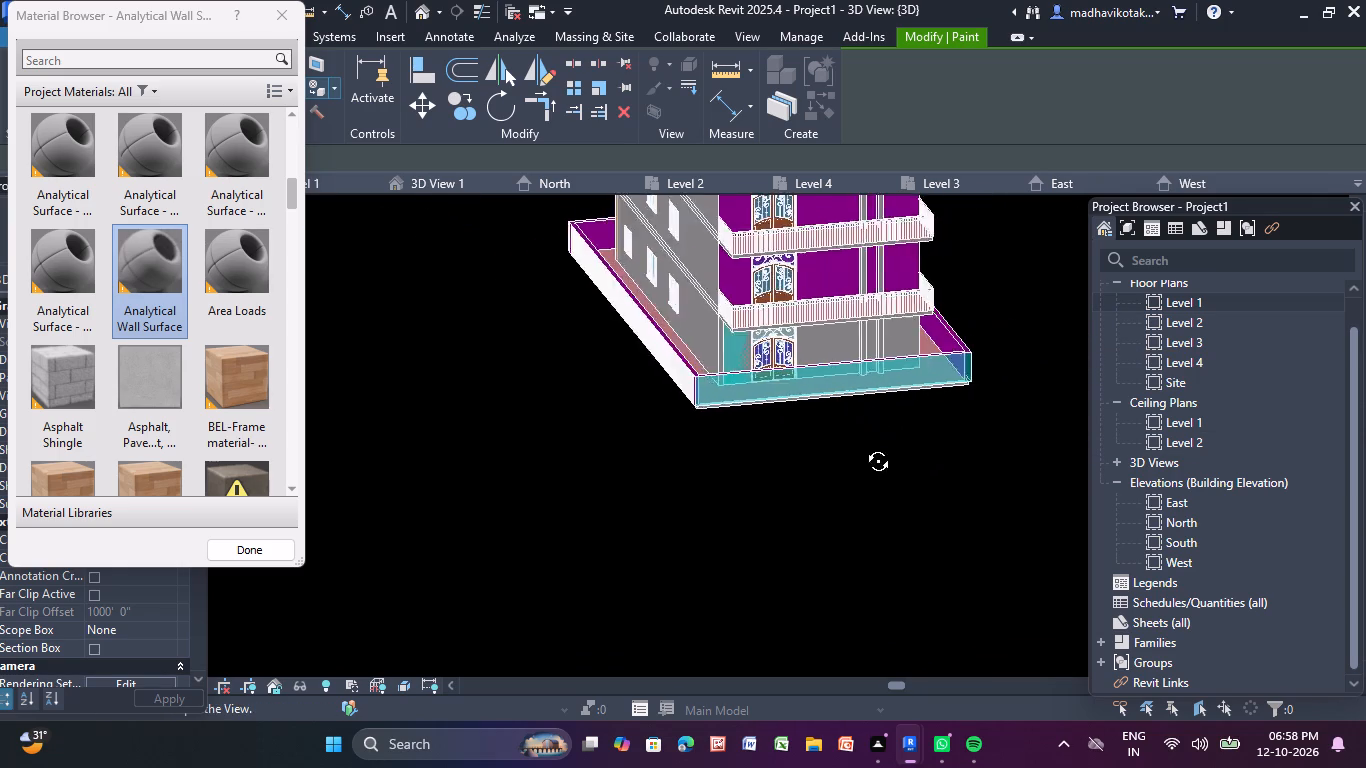
pyautogui.moveTo(863, 446); pyautogui.dragTo(845, 438, button='middle')
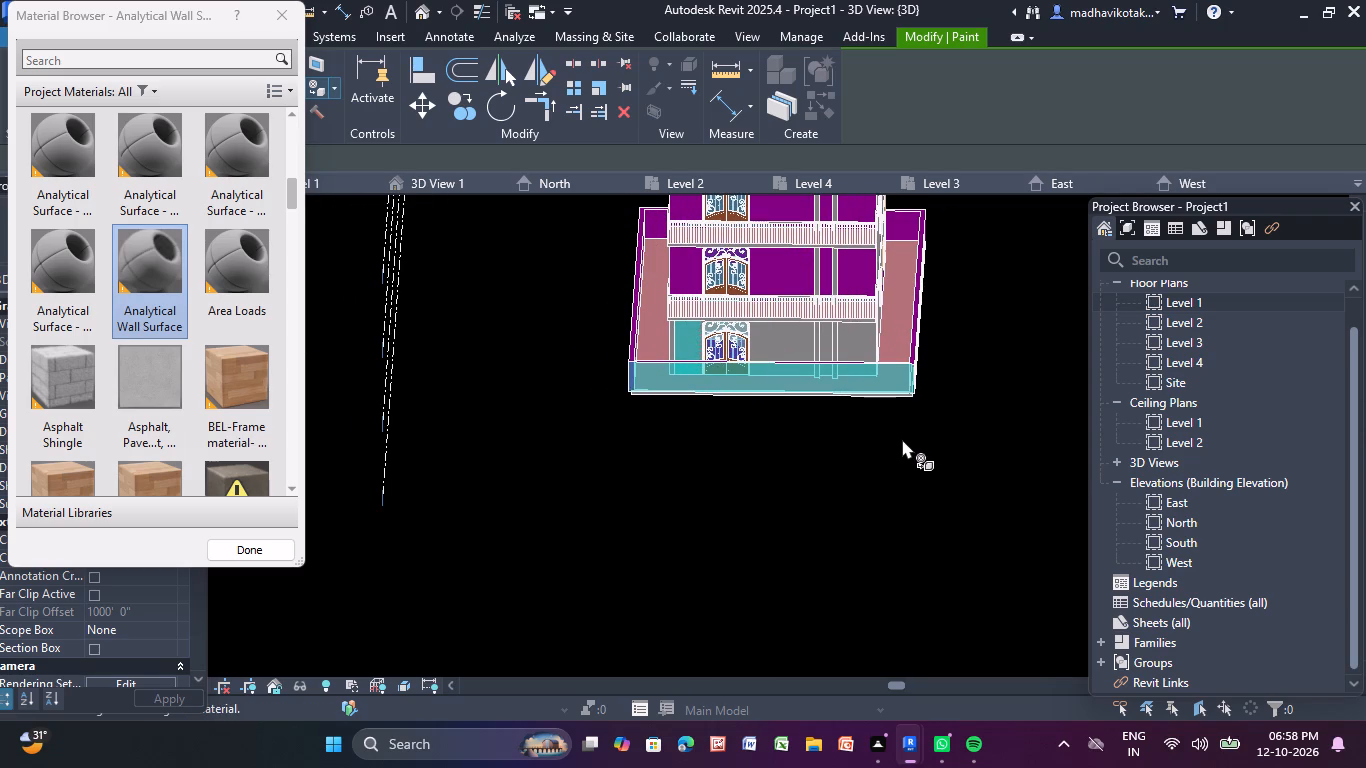
pyautogui.press('Escape')
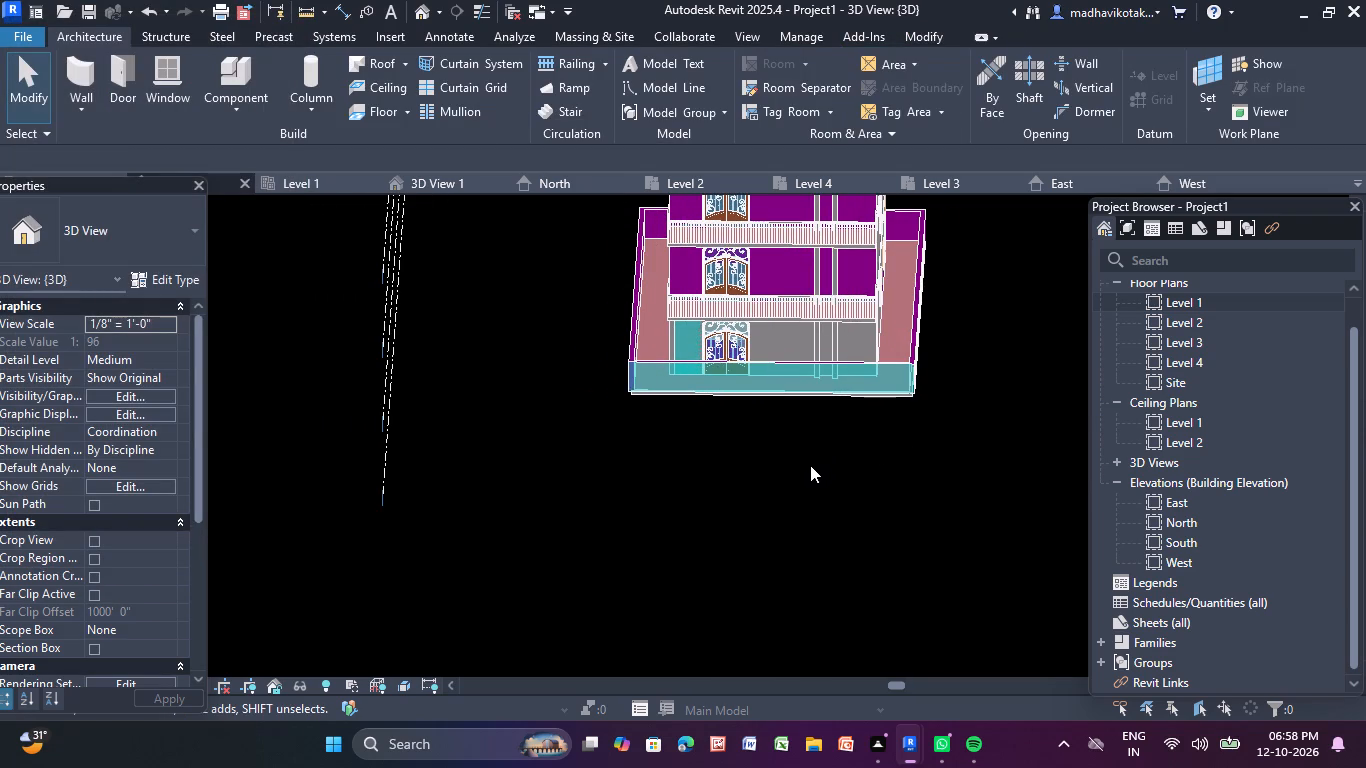
# Examine the painted boundary walls and the building's facades from the front, sides and rear.
pyautogui.moveTo(819, 429); pyautogui.dragTo(958, 435, button='middle')
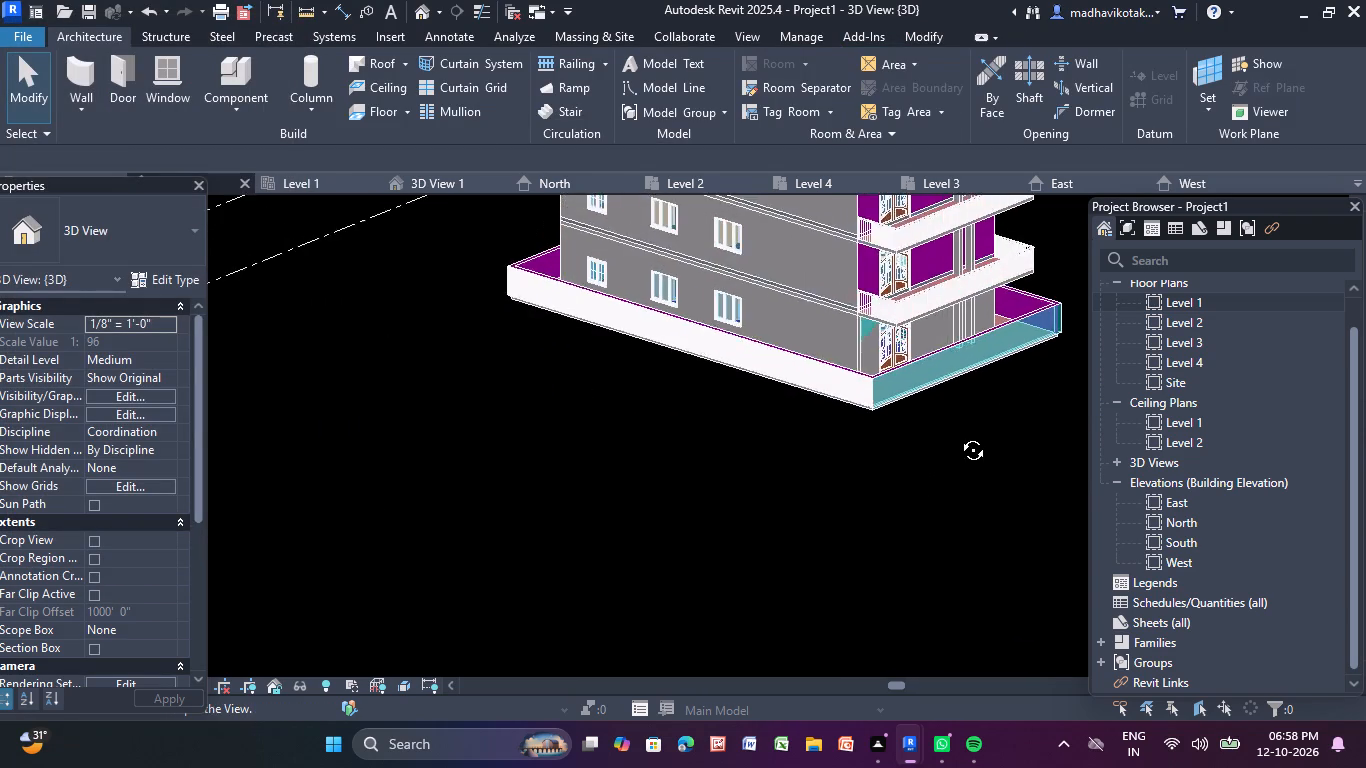
pyautogui.moveTo(958, 435); pyautogui.dragTo(345, 459, button='middle')
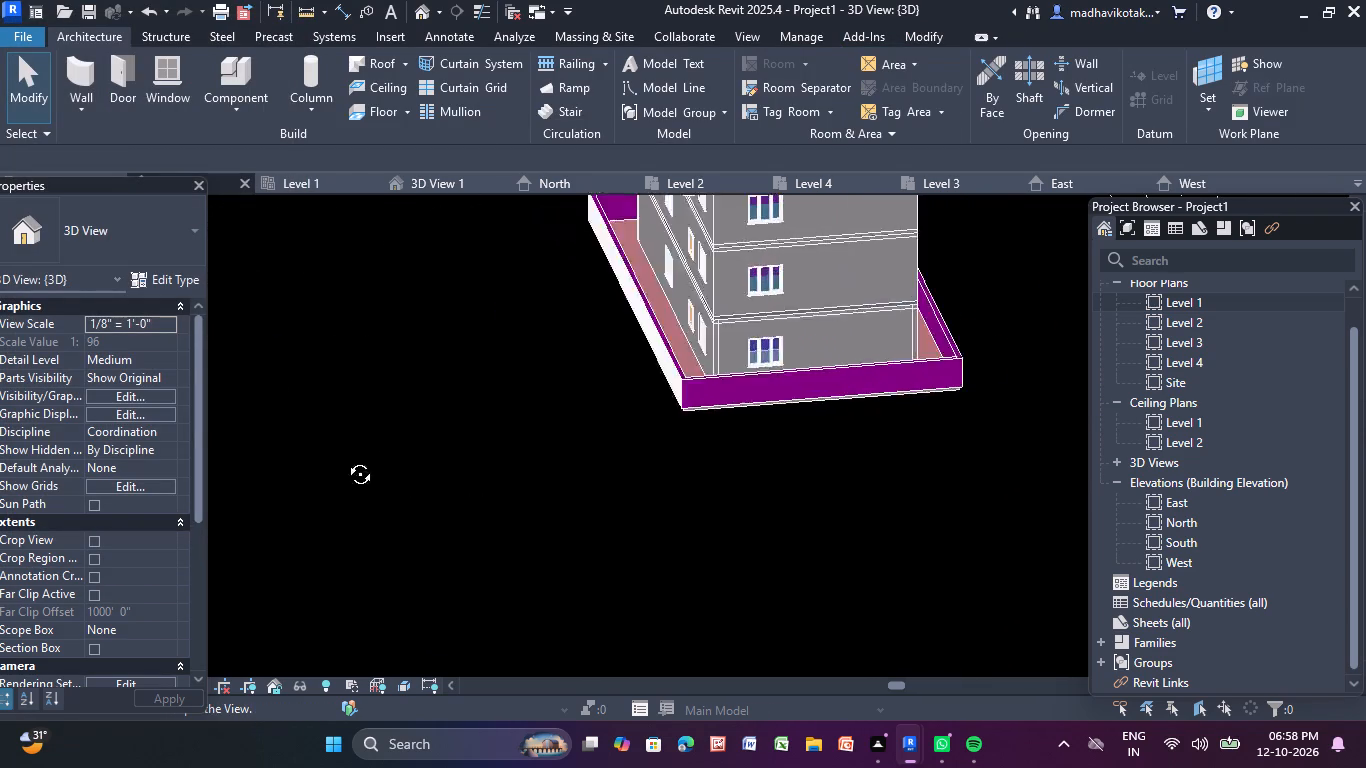
pyautogui.moveTo(345, 459); pyautogui.dragTo(1262, 597, button='middle')
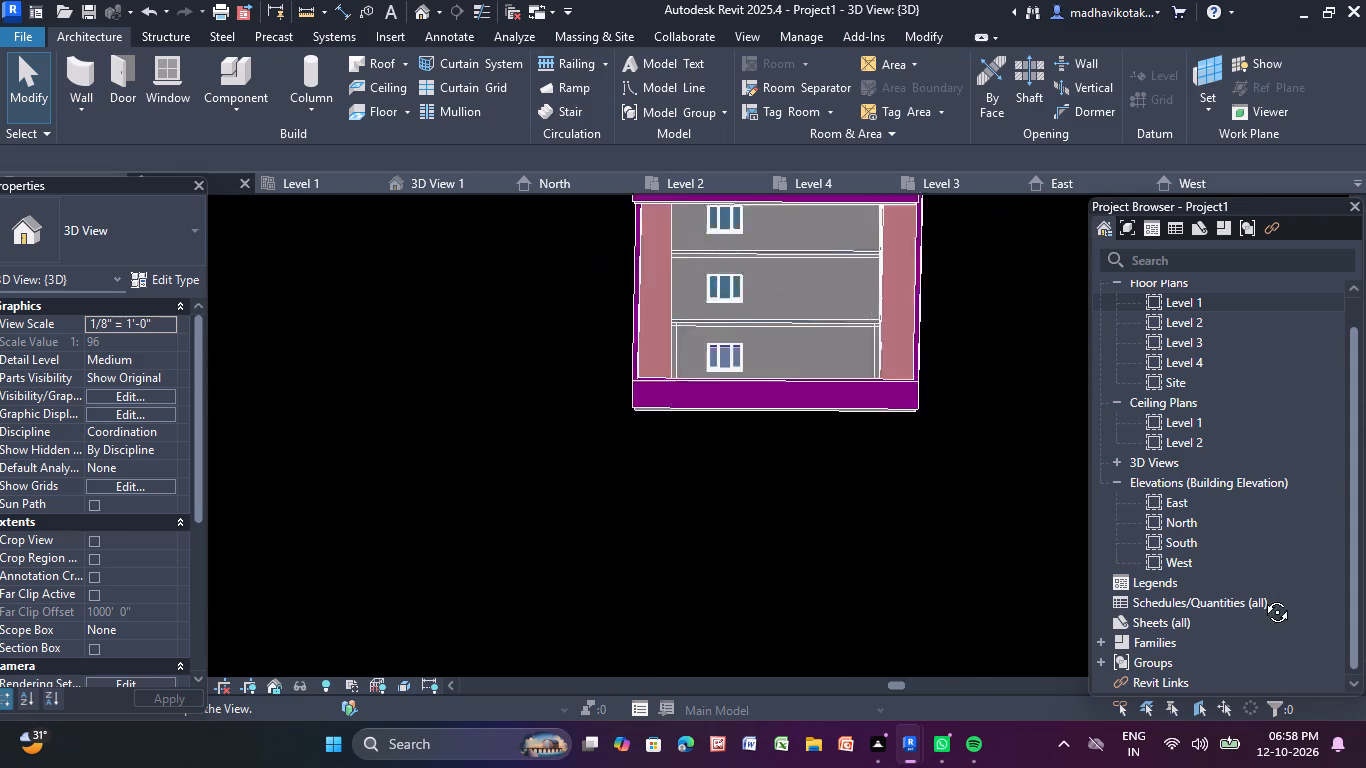
pyautogui.moveTo(1262, 597); pyautogui.dragTo(912, 476, button='middle')
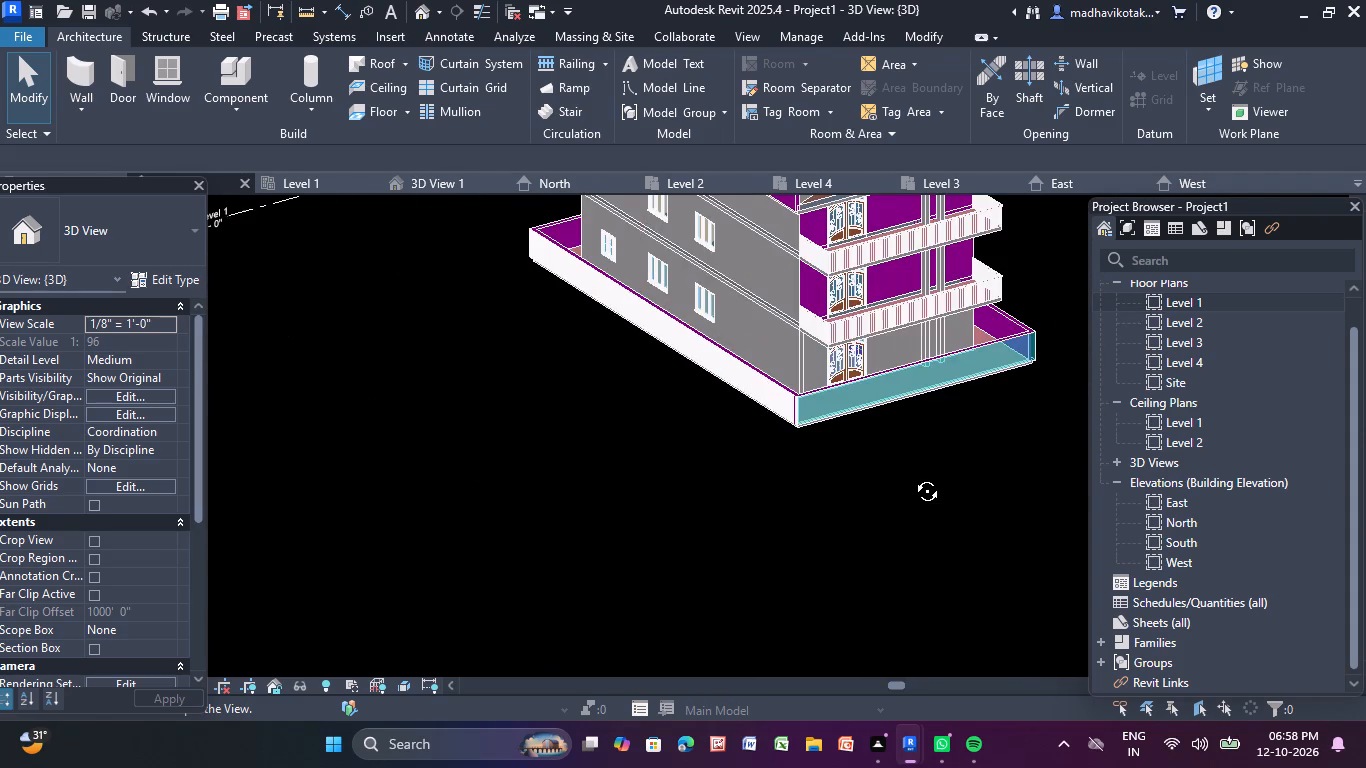
pyautogui.moveTo(912, 476); pyautogui.dragTo(829, 447, button='middle')
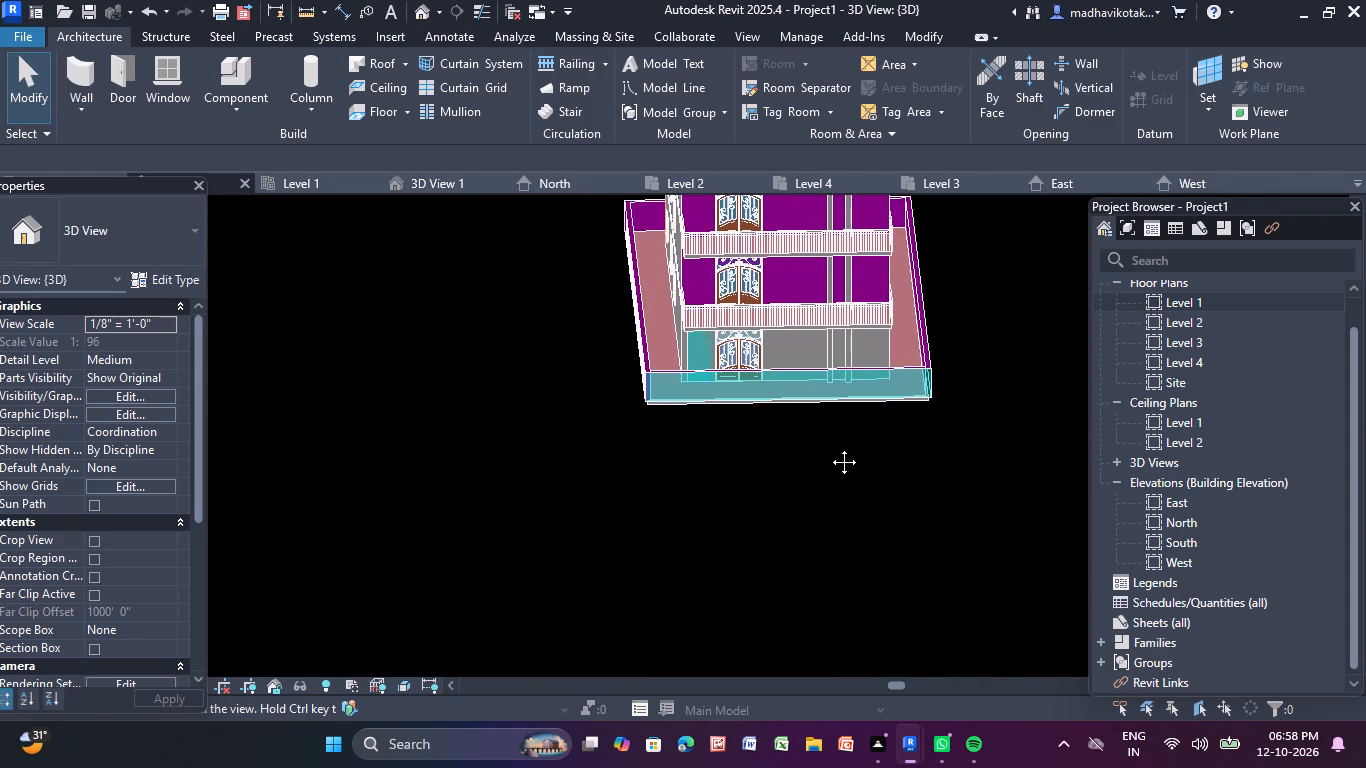
pyautogui.moveTo(829, 447); pyautogui.dragTo(826, 449, button='middle')
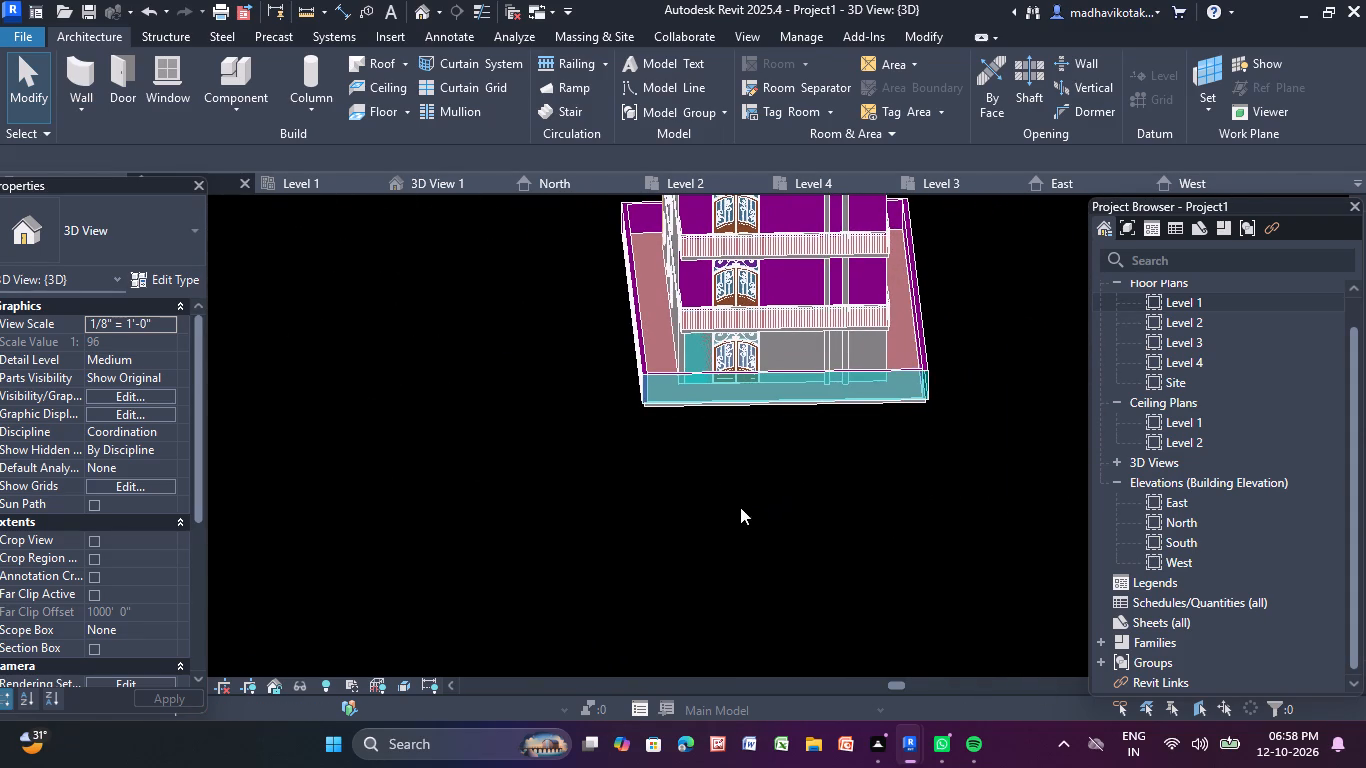
pyautogui.keyDown('shift'); pyautogui.moveTo(723, 505); pyautogui.dragTo(839, 460, button='middle'); pyautogui.keyUp('shift')
pyautogui.scroll(-1, 791, 461)
pyautogui.moveTo(783, 472); pyautogui.dragTo(670, 611, button='middle')
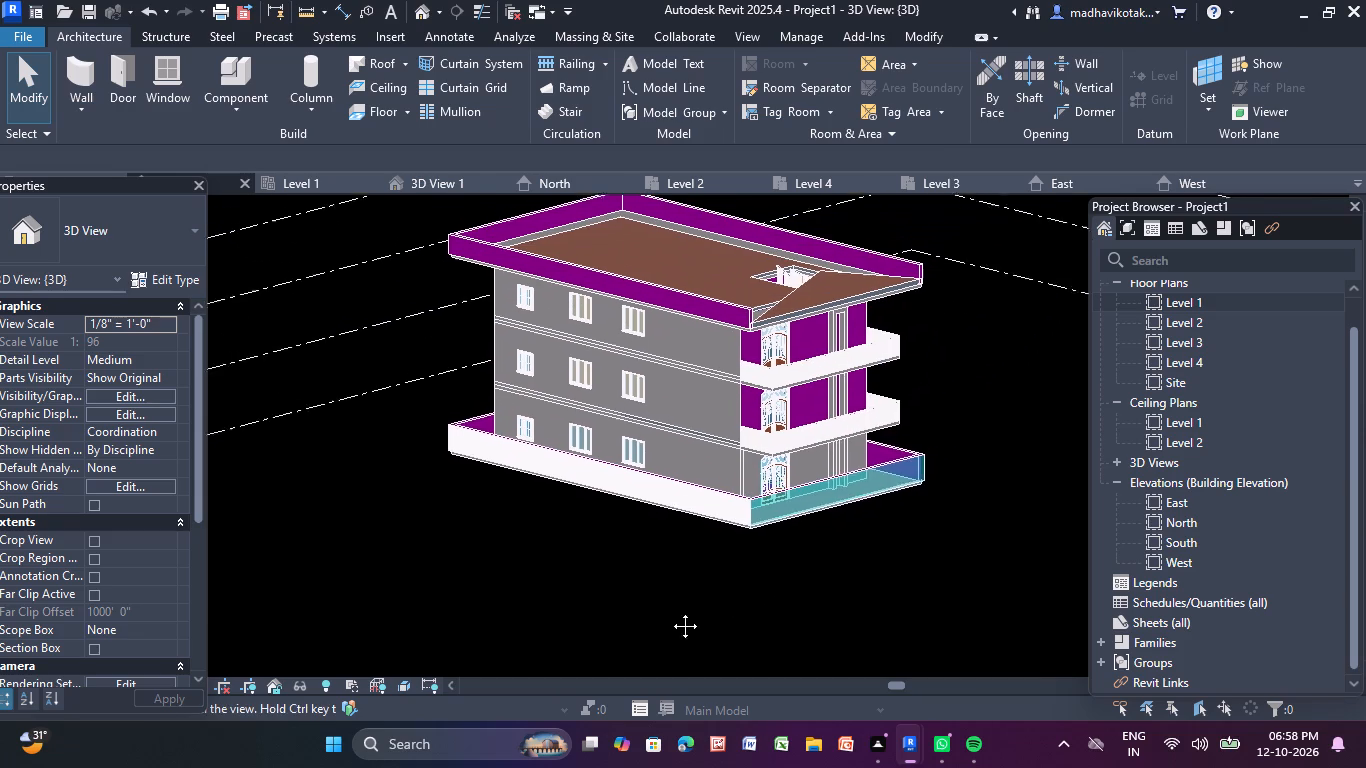
pyautogui.moveTo(670, 611); pyautogui.dragTo(658, 623, button='middle')
pyautogui.scroll(3, 795, 557)
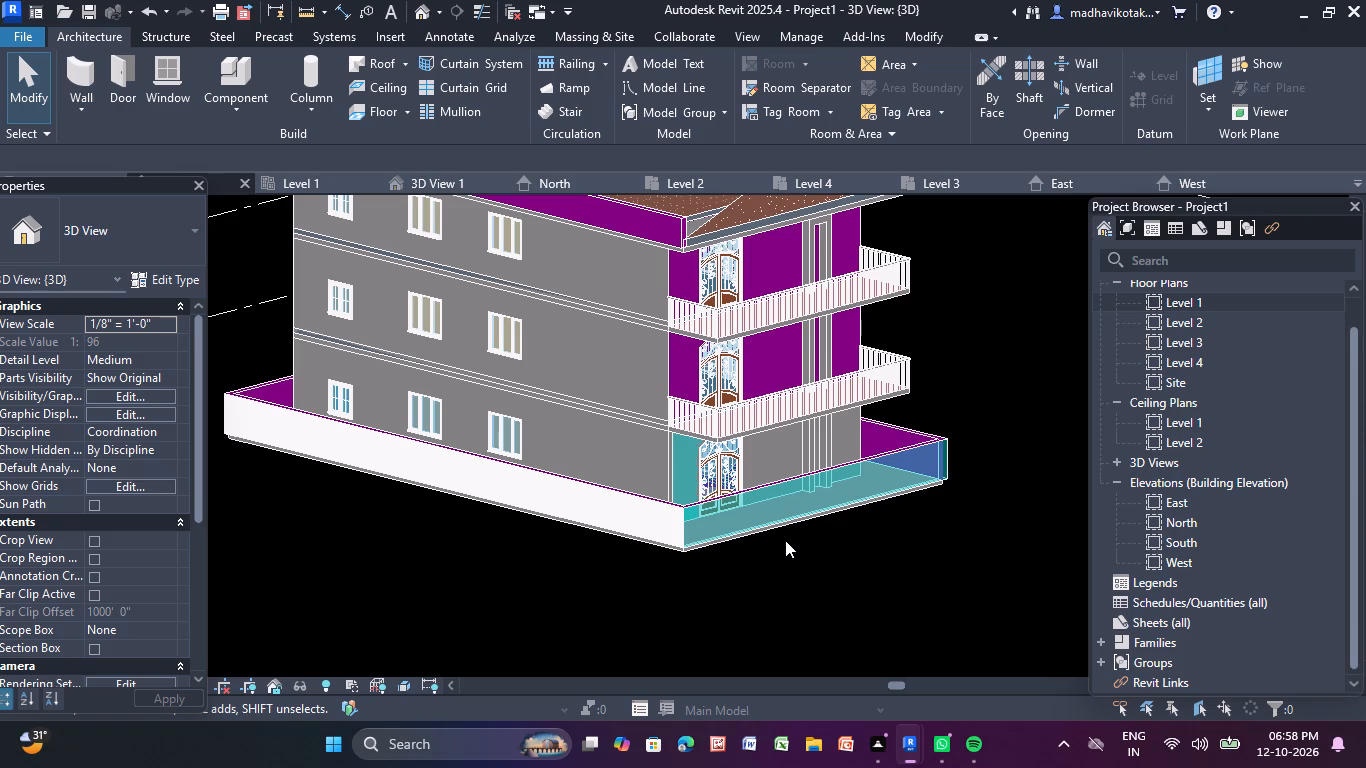
pyautogui.click(777, 455)
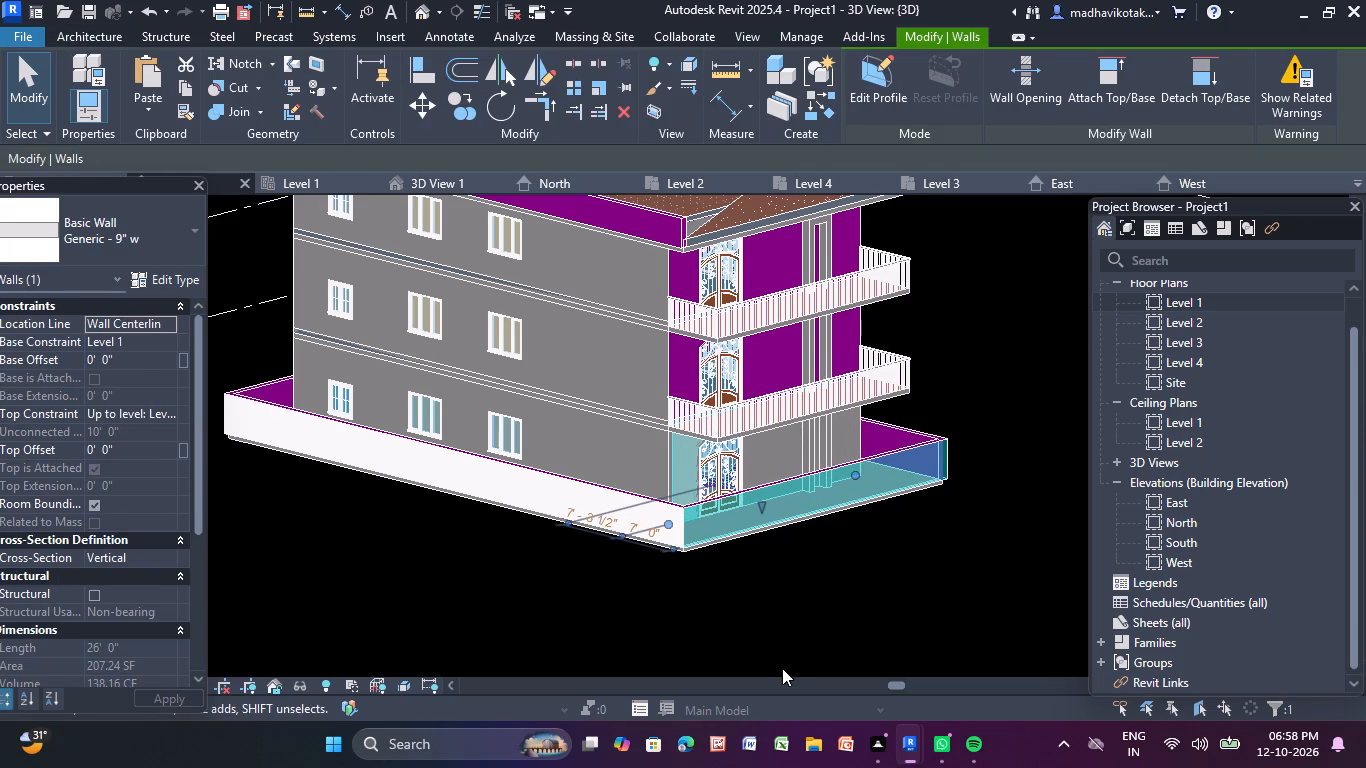
pyautogui.scroll(1, 782, 676)
pyautogui.press('Escape')
pyautogui.press('Escape')
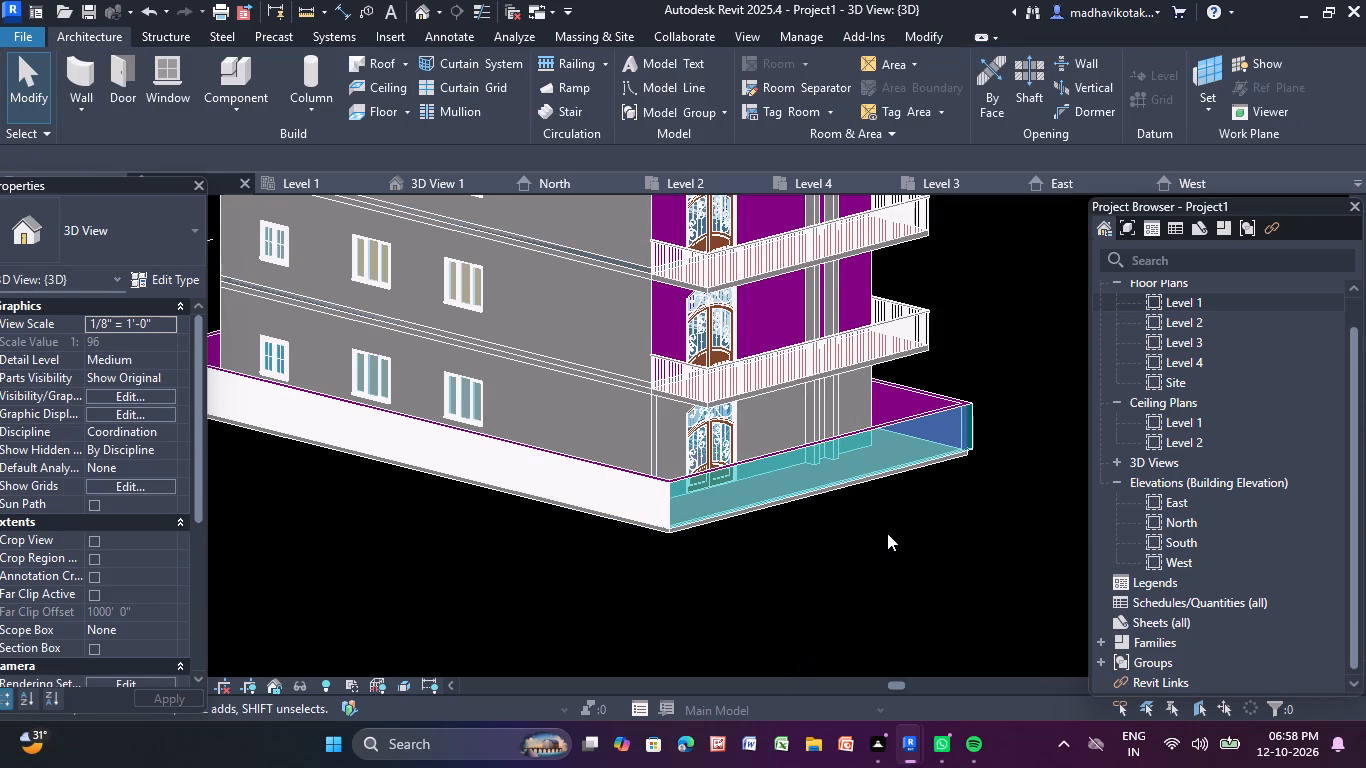
pyautogui.scroll(2, 885, 533)
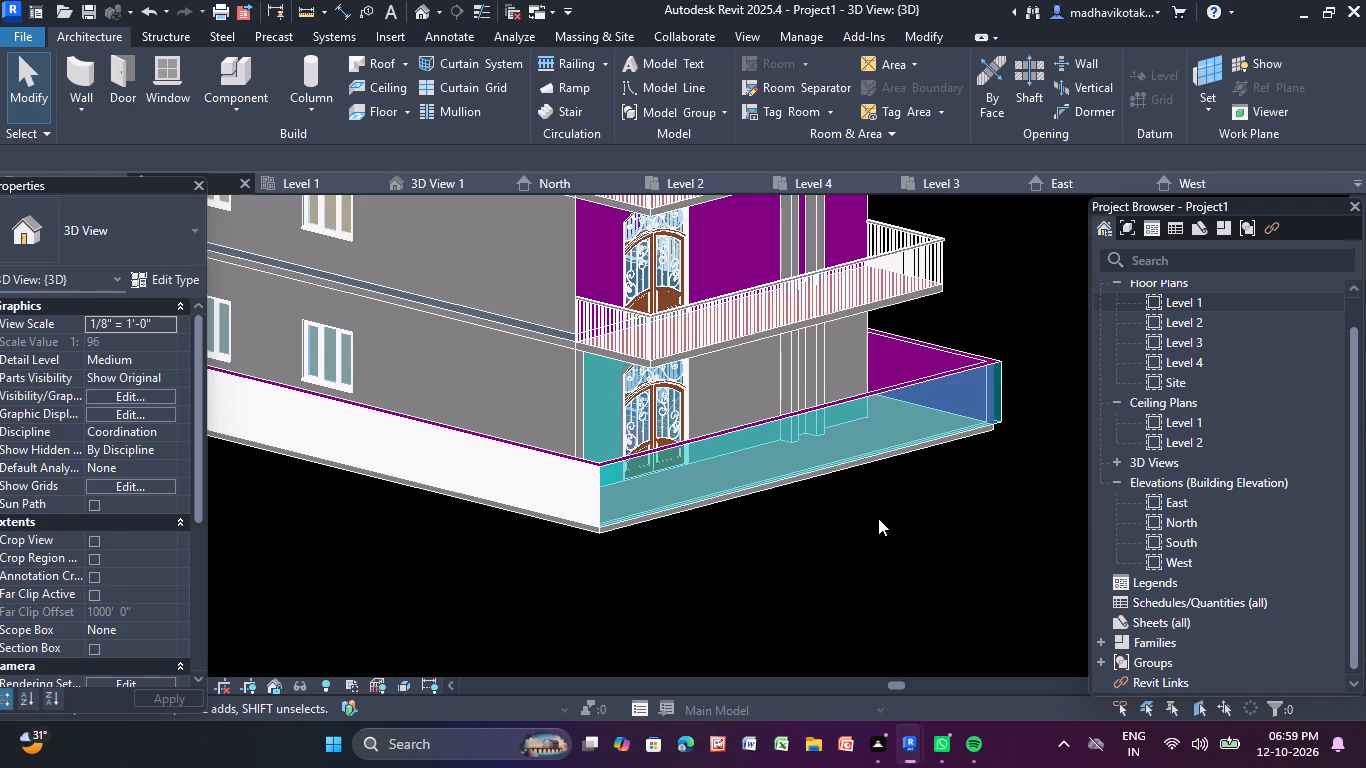
pyautogui.scroll(-4, 877, 518)
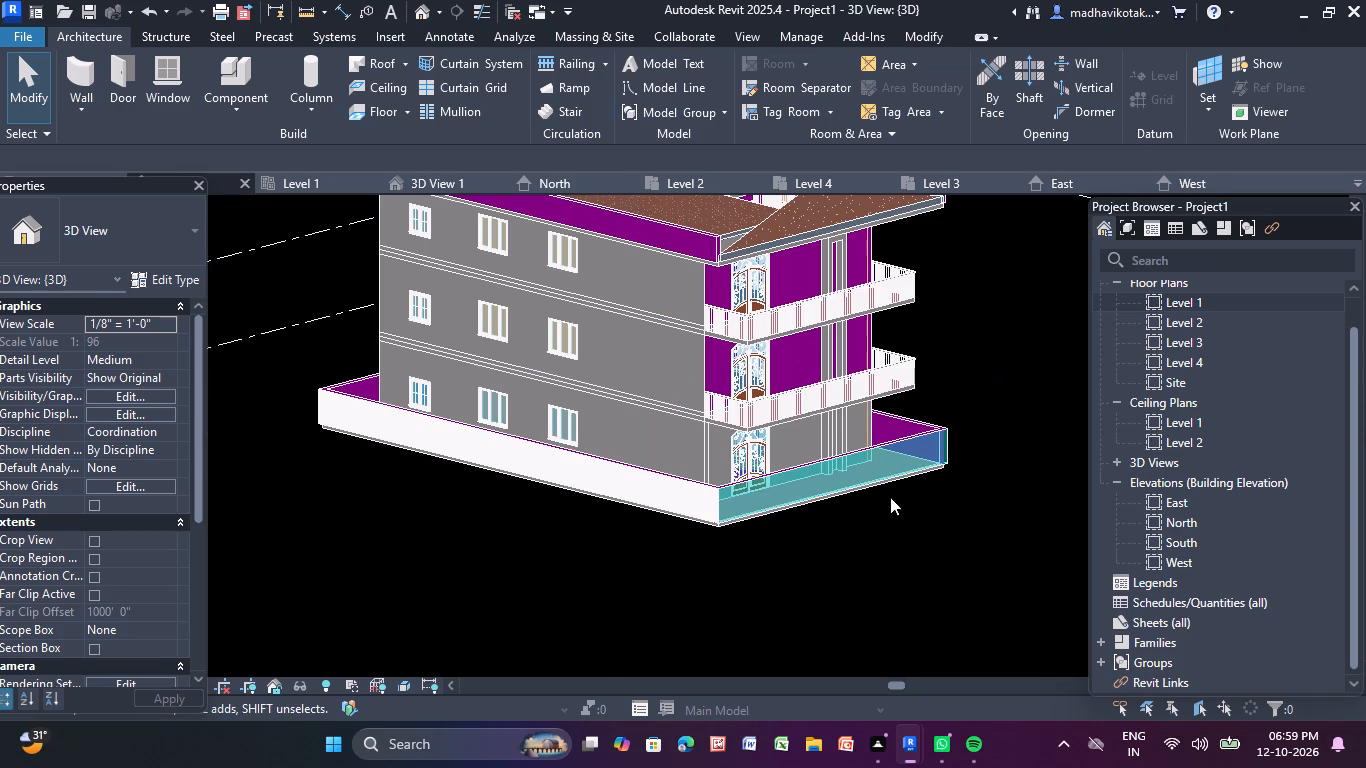
pyautogui.scroll(4, 899, 480)
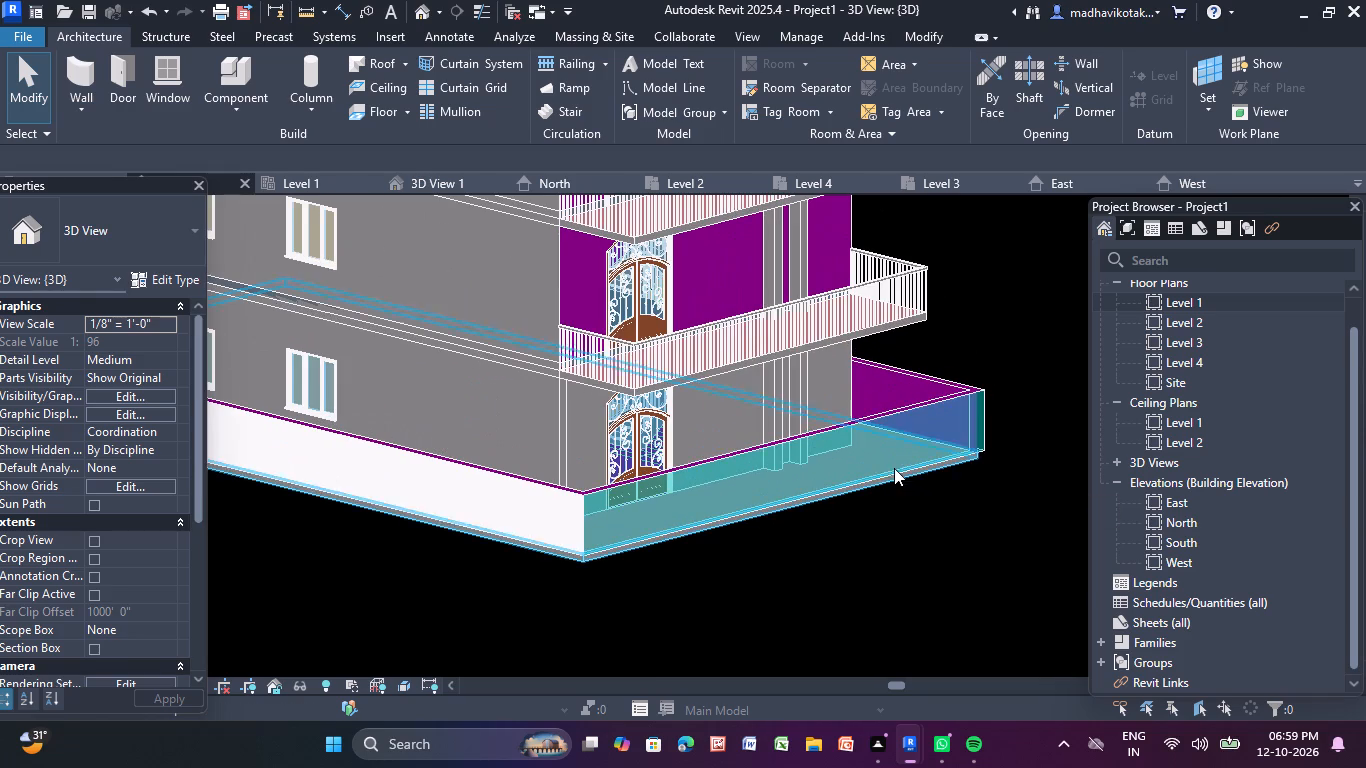
pyautogui.middleClick(1001, 490)
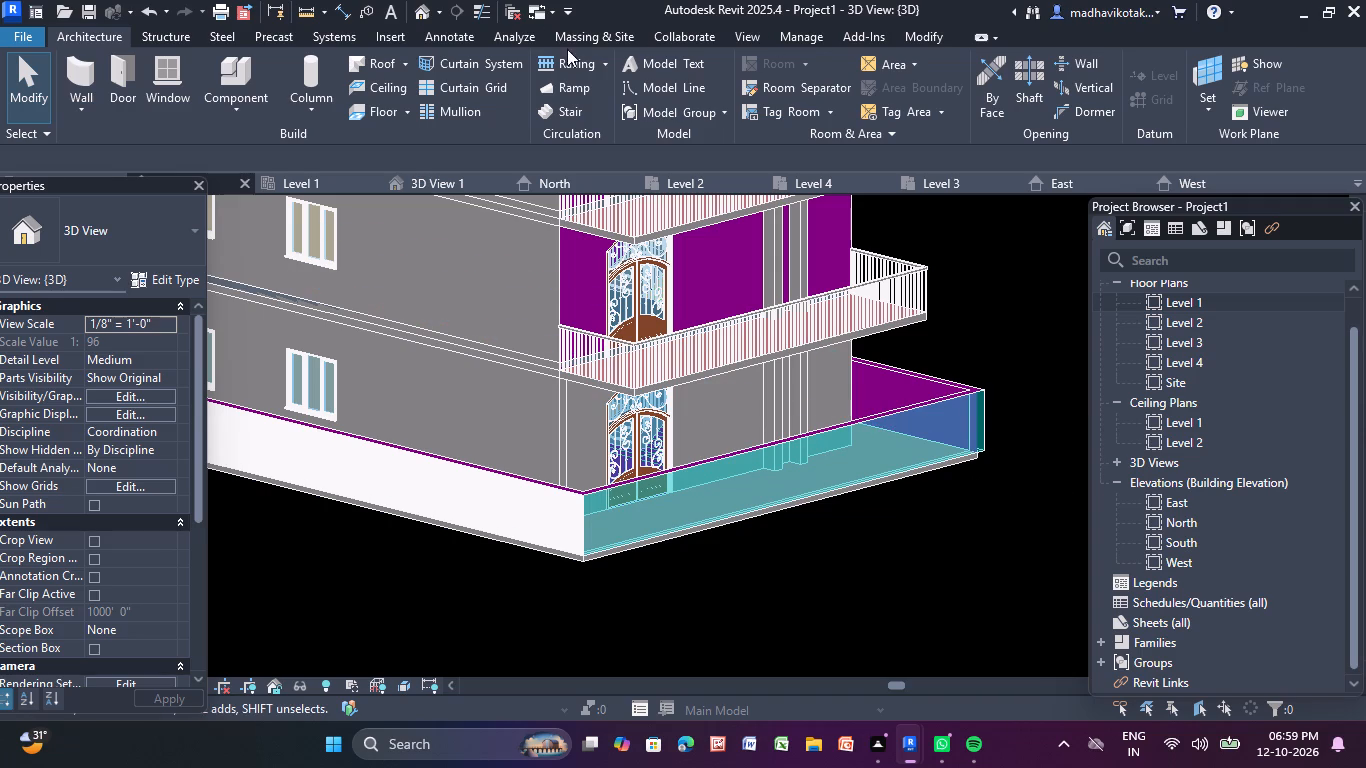
# Start loading a family and go to the SHUBHAM CITY library folder that contains the door folder.
pyautogui.click(385, 41)
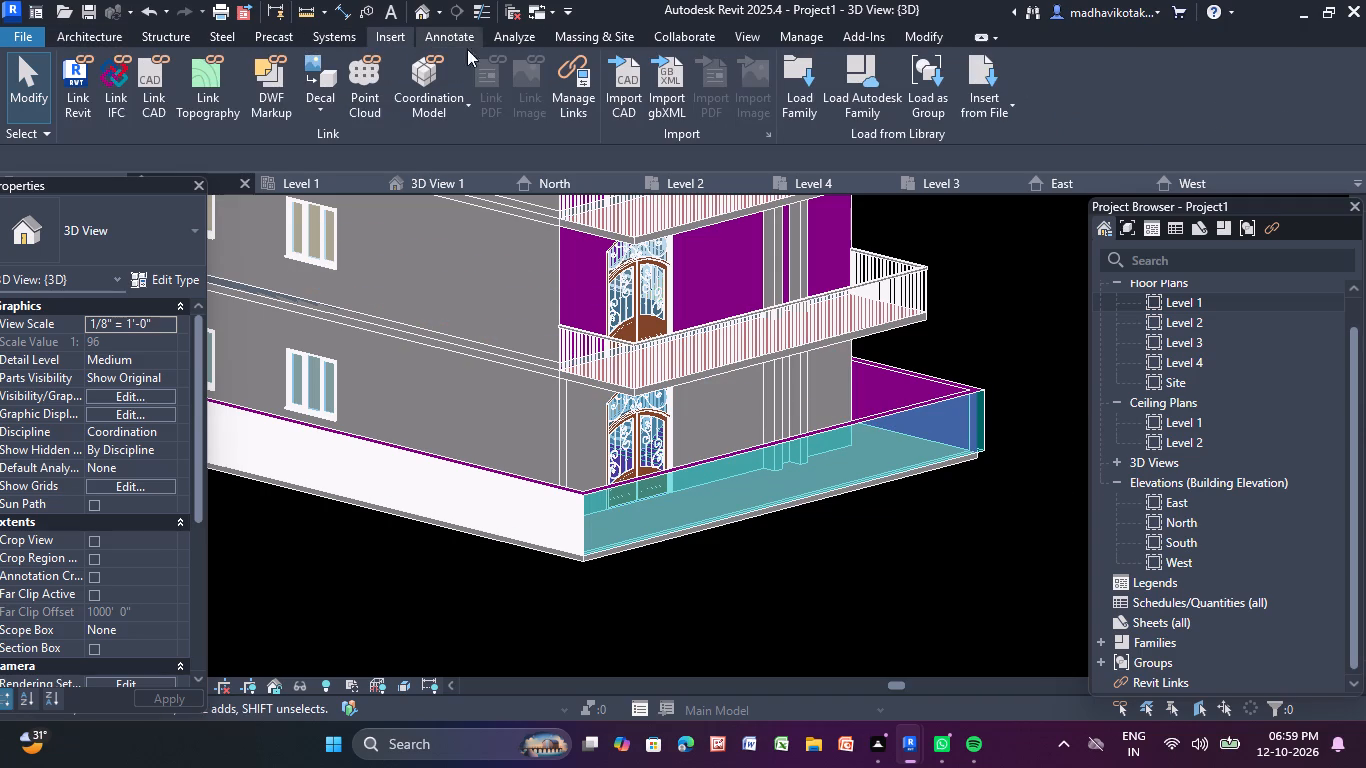
pyautogui.click(790, 65)
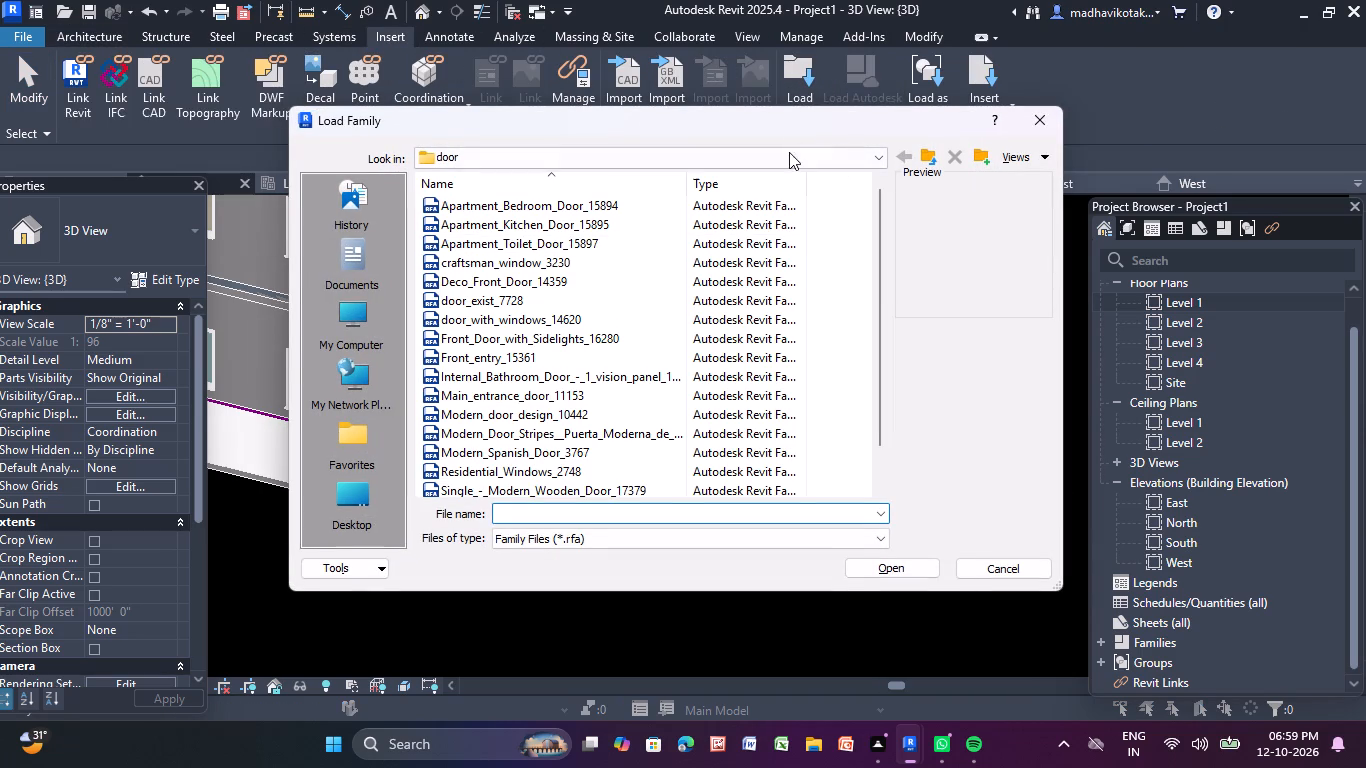
pyautogui.click(909, 157)
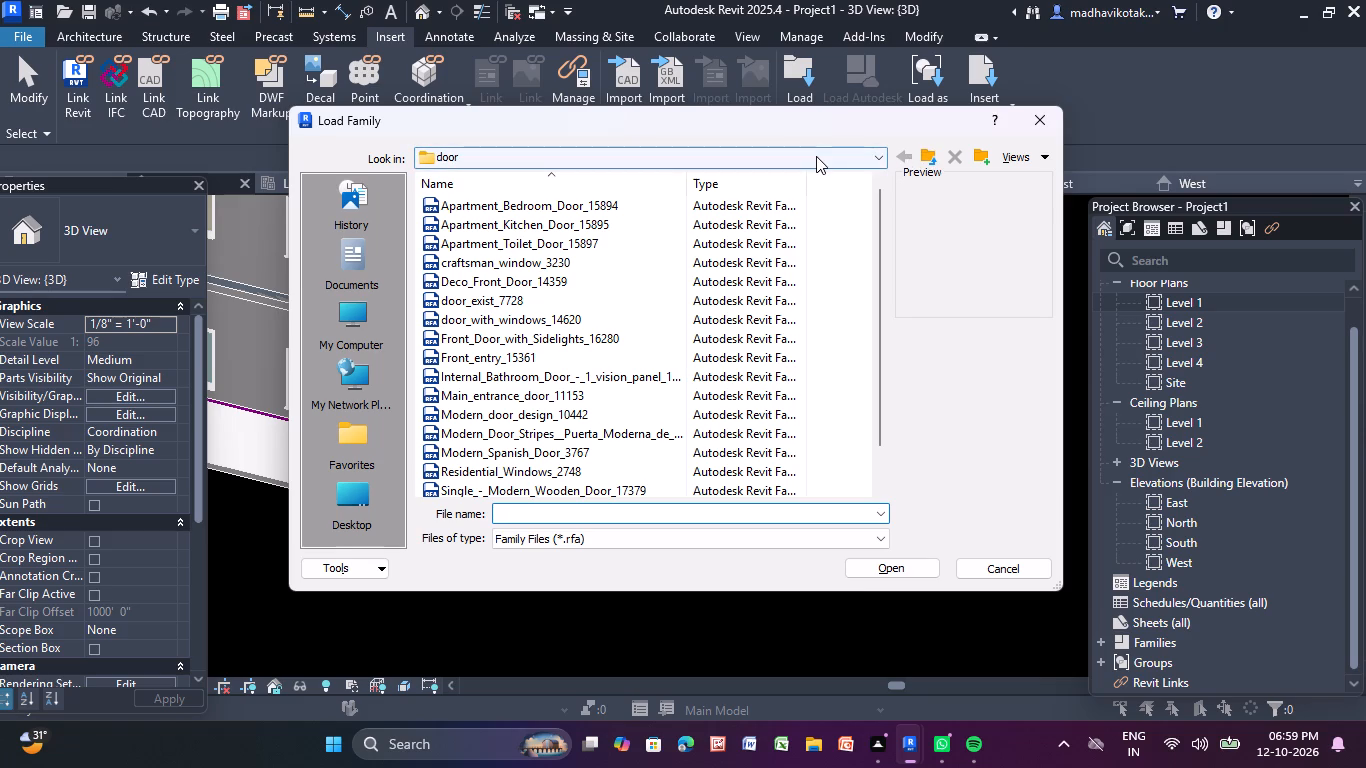
pyautogui.click(881, 161)
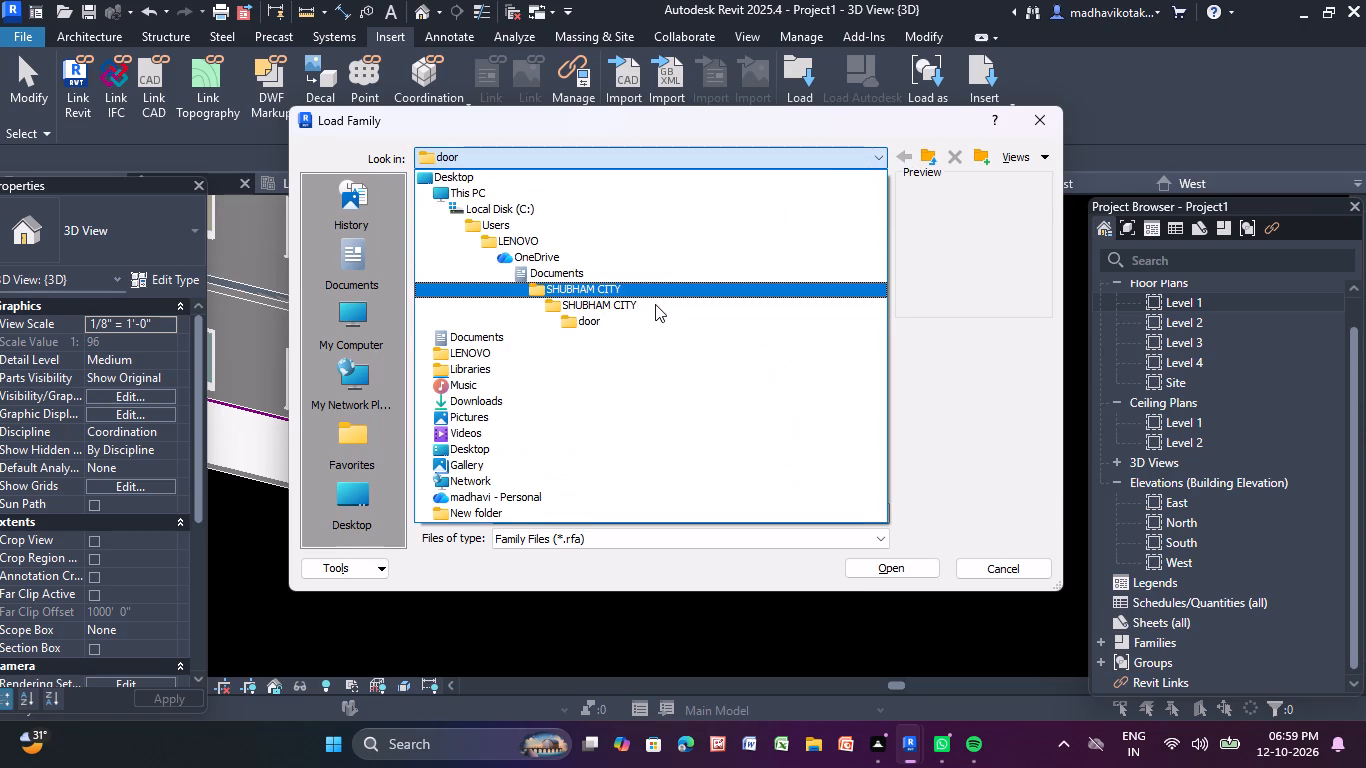
pyautogui.click(653, 300)
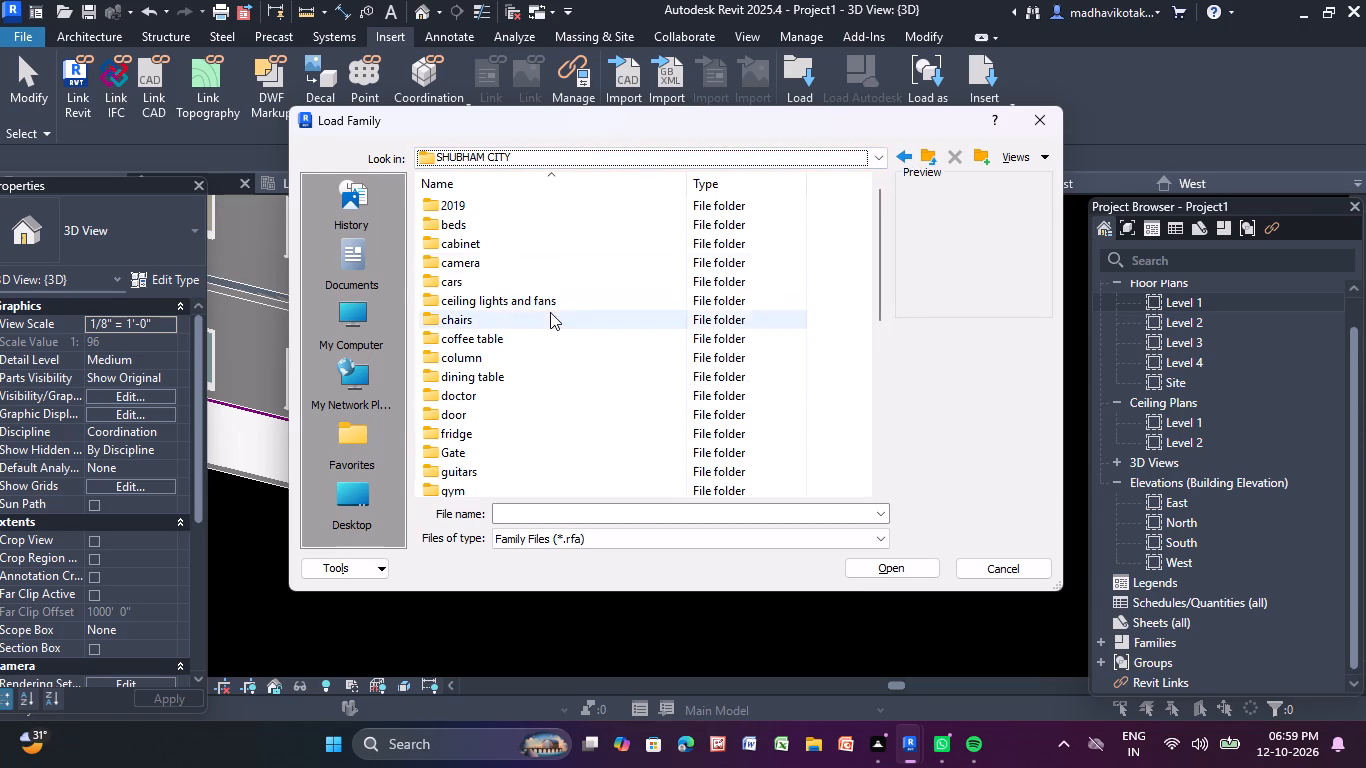
# Examine the category folders in the SHUBHAM CITY library for a family type to load.
pyautogui.scroll(-1, 484, 410)
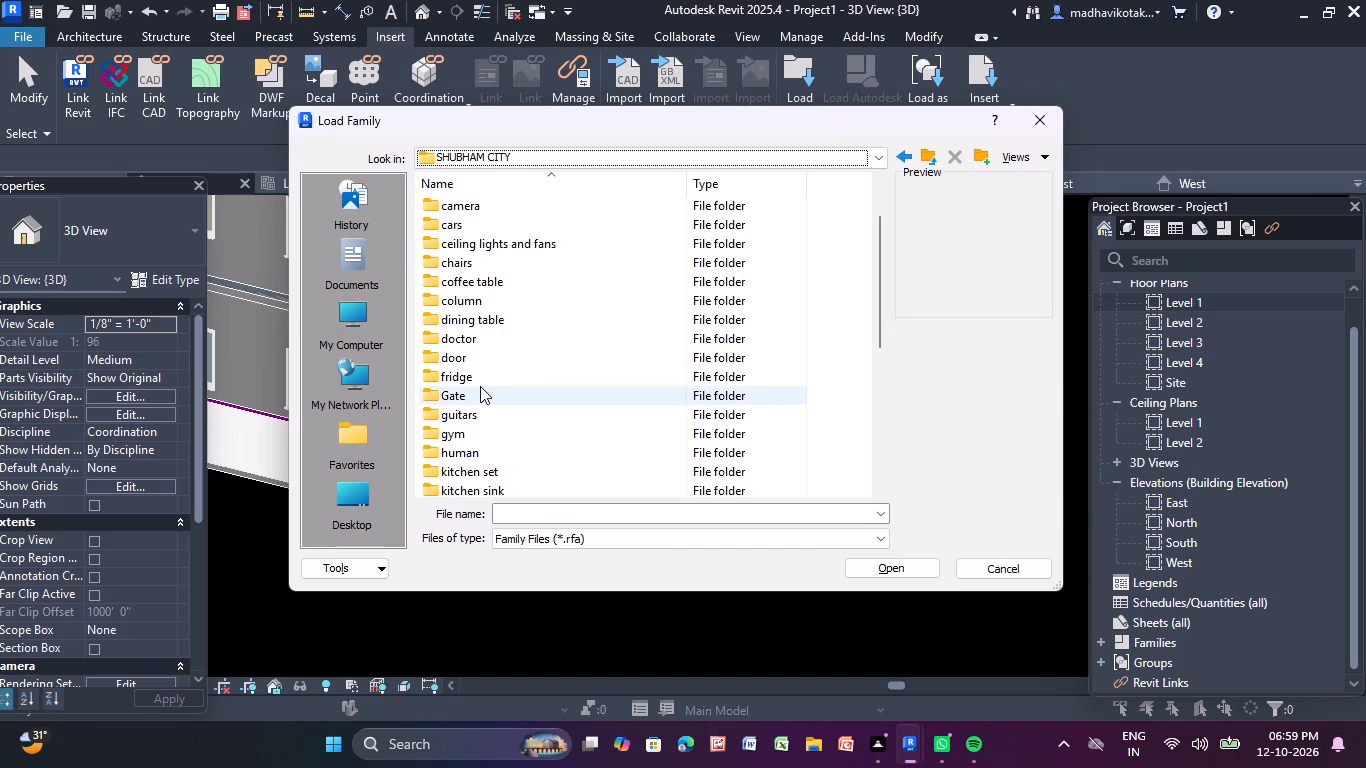
pyautogui.scroll(-1, 482, 388)
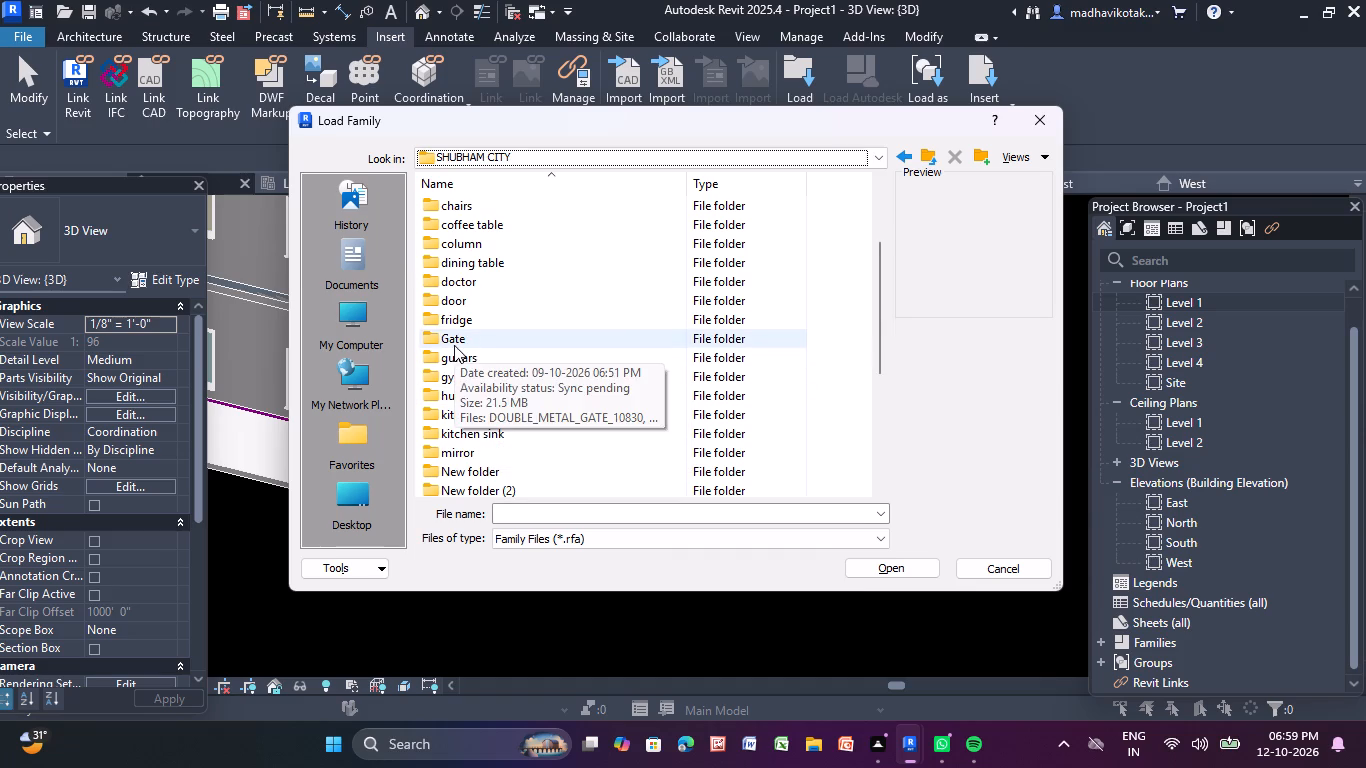
pyautogui.scroll(-2, 461, 363)
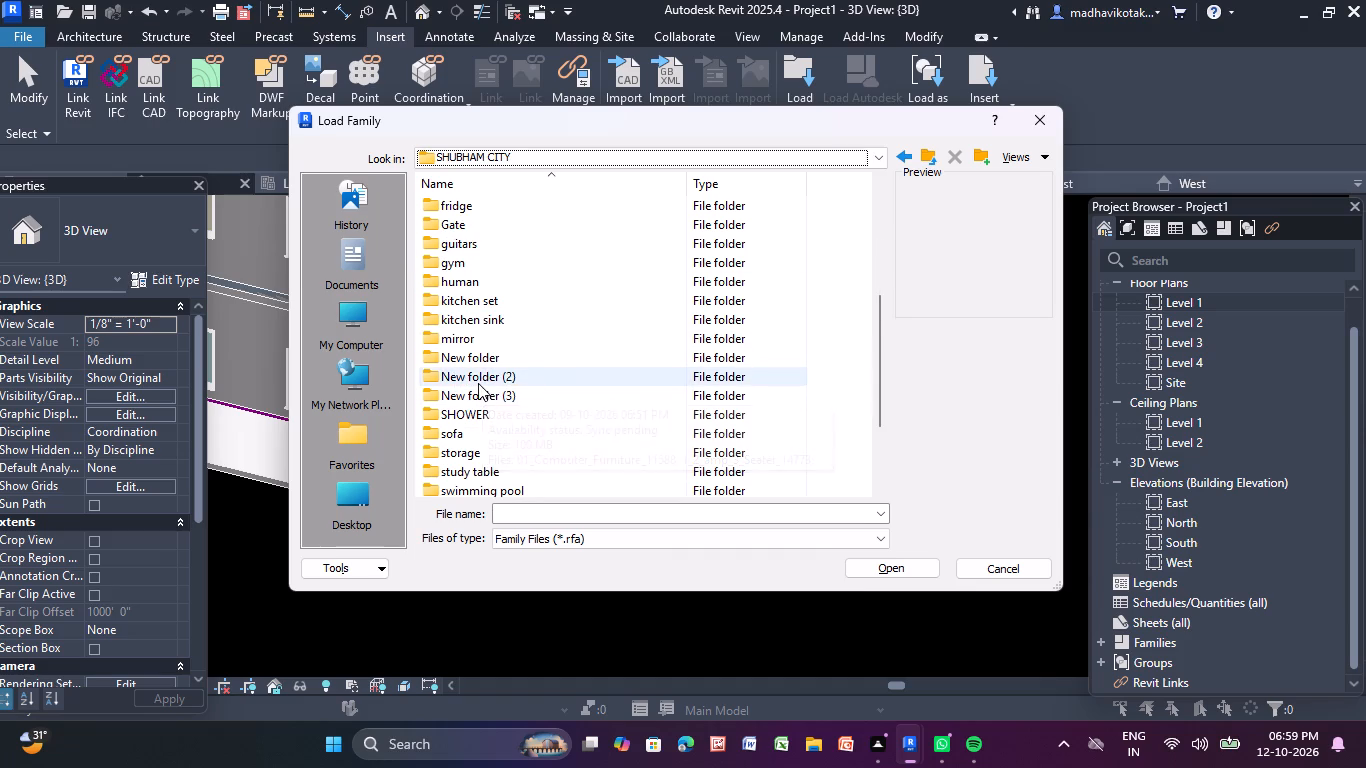
pyautogui.scroll(-3, 478, 383)
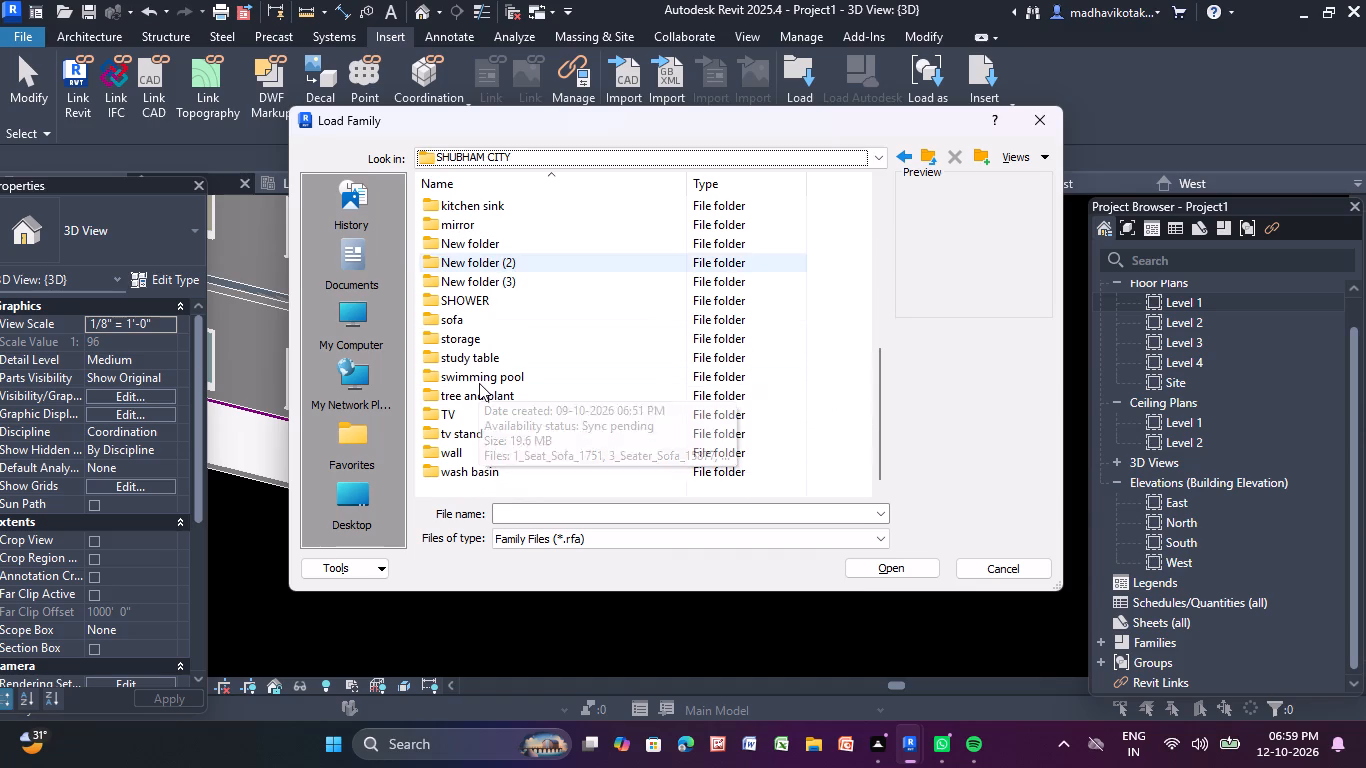
pyautogui.scroll(-2, 479, 383)
pyautogui.scroll(1, 478, 383)
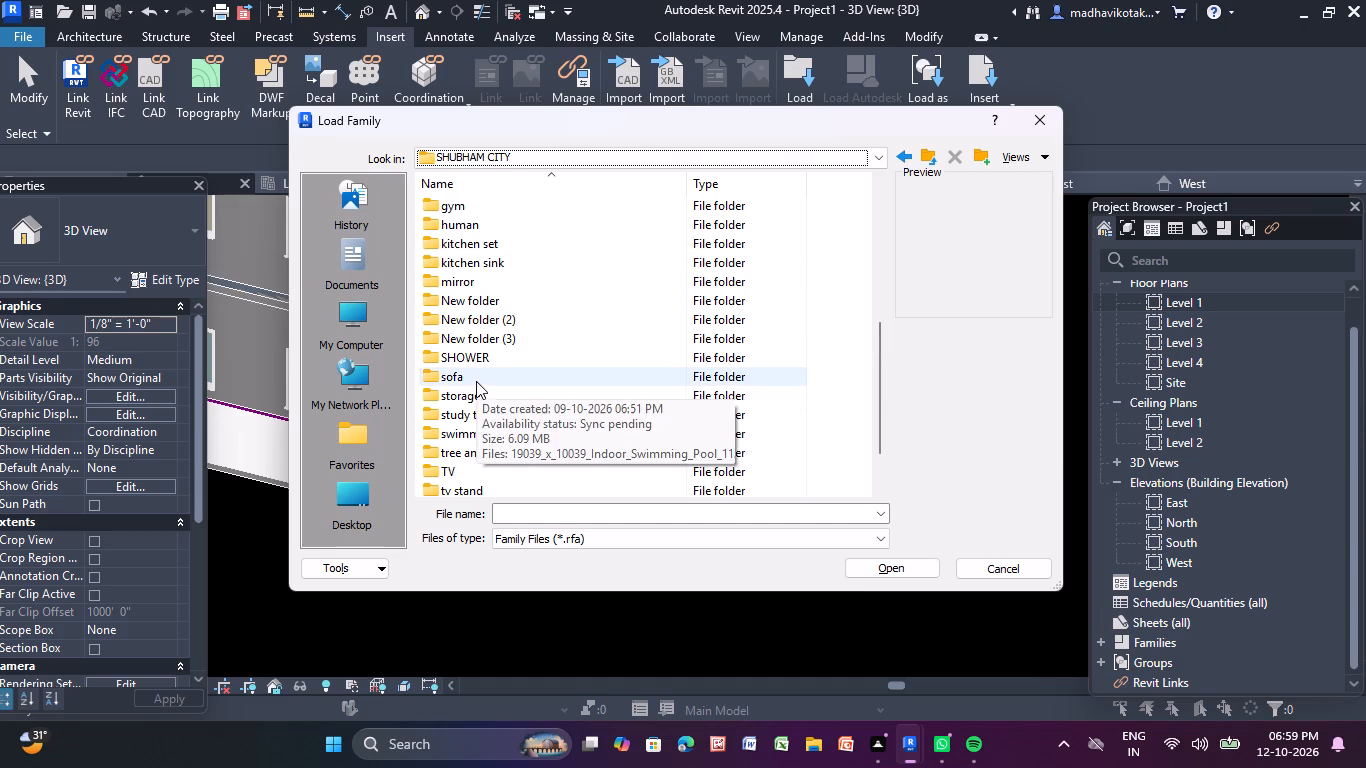
pyautogui.scroll(1, 478, 326)
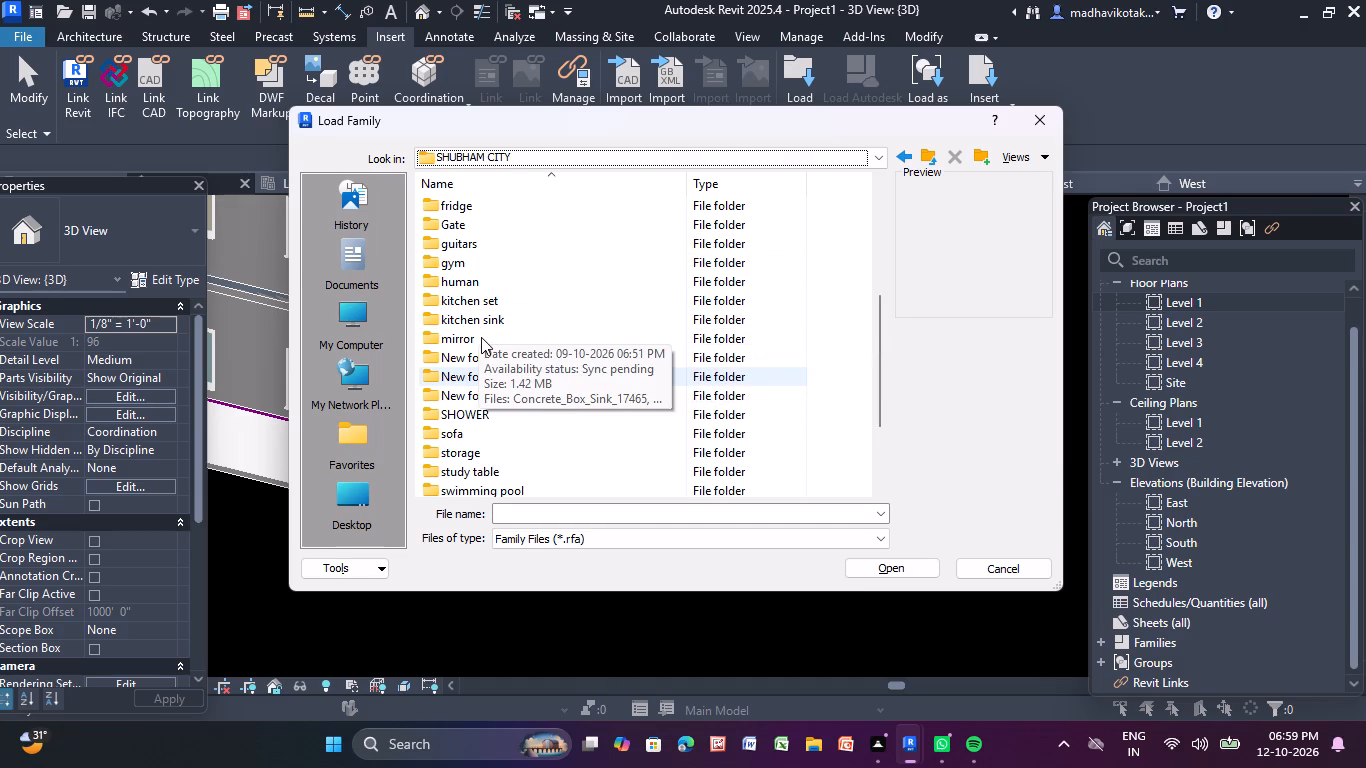
pyautogui.scroll(1, 491, 309)
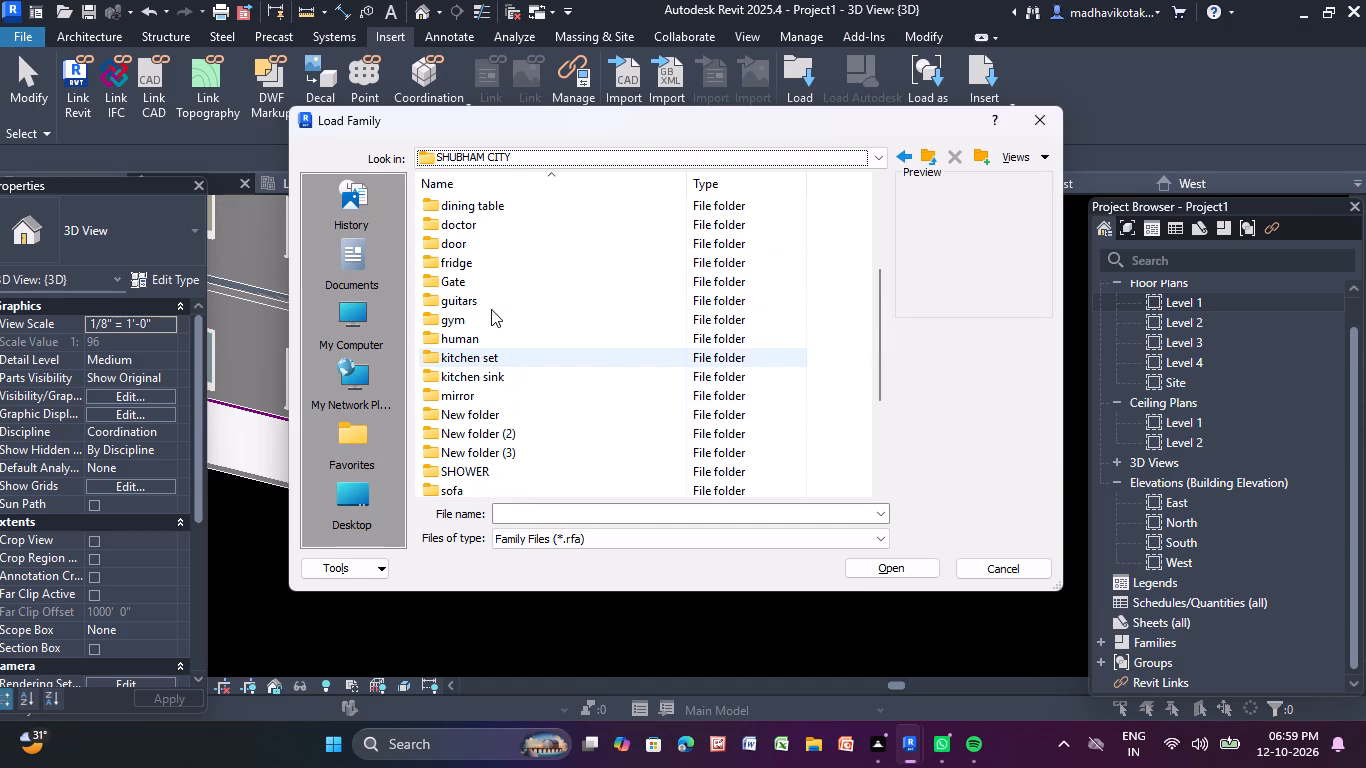
pyautogui.scroll(1, 492, 257)
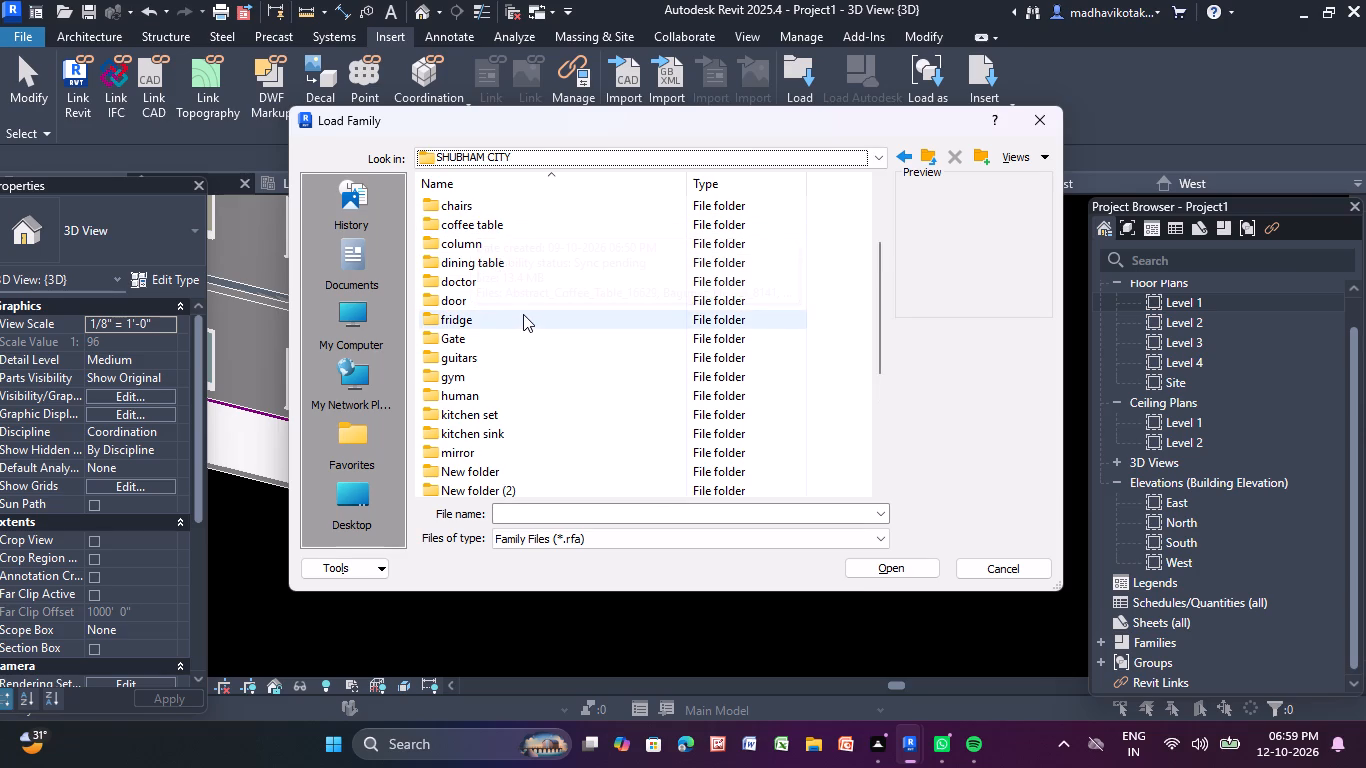
pyautogui.scroll(1, 516, 313)
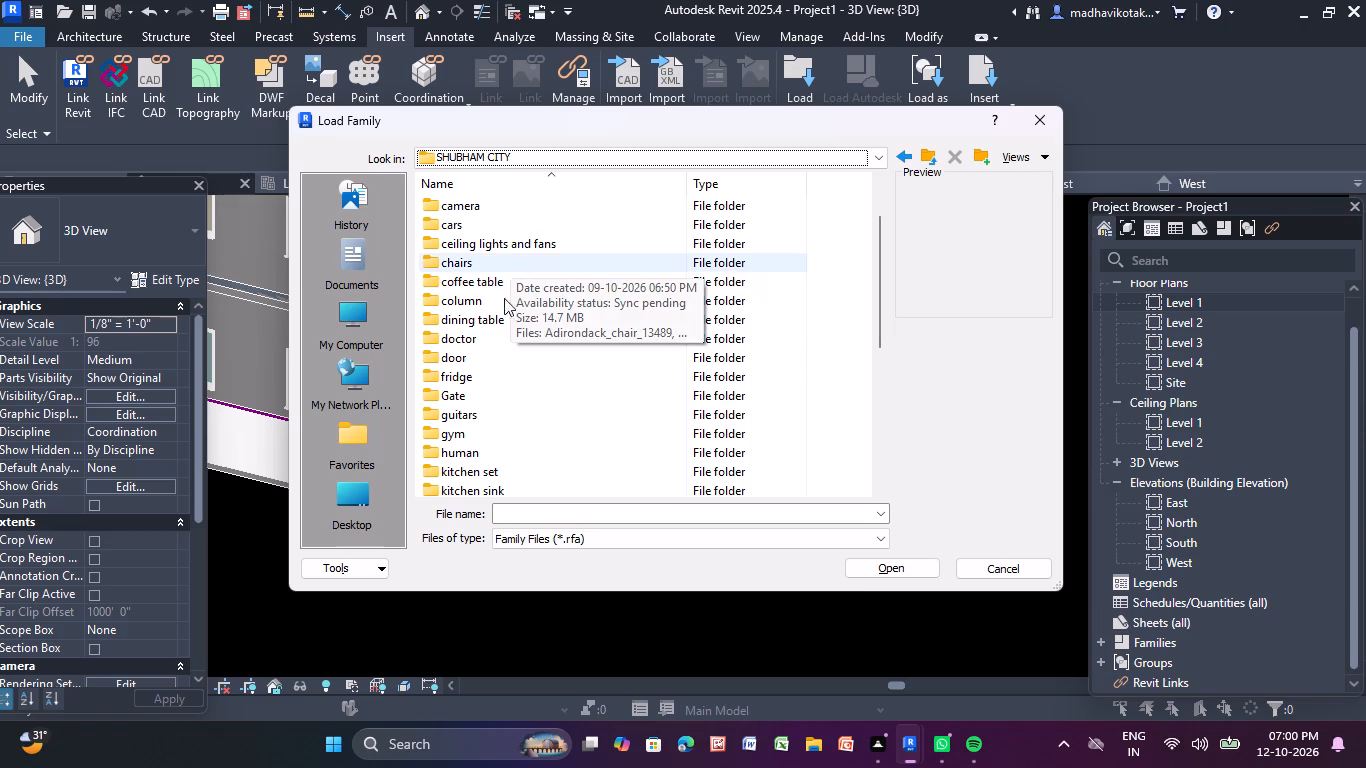
pyautogui.scroll(2, 500, 281)
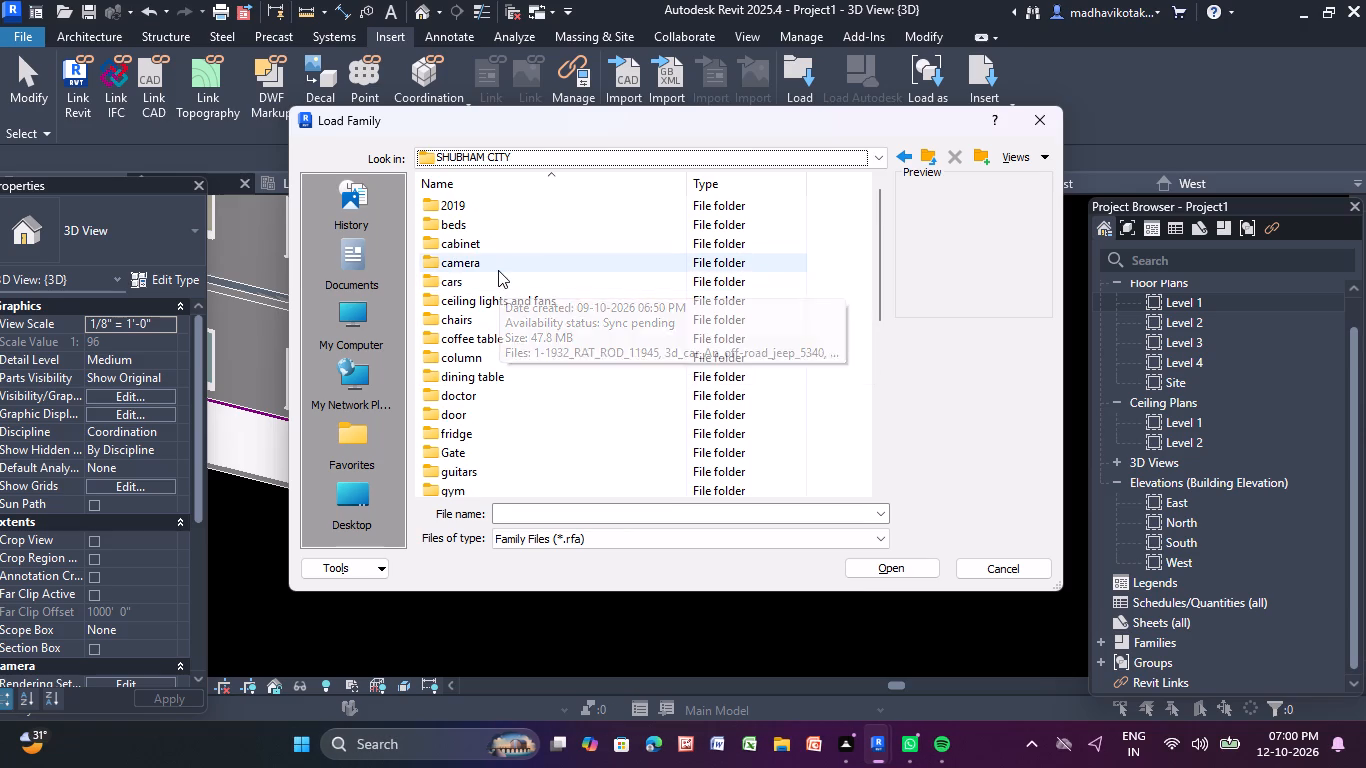
pyautogui.scroll(10, 499, 264)
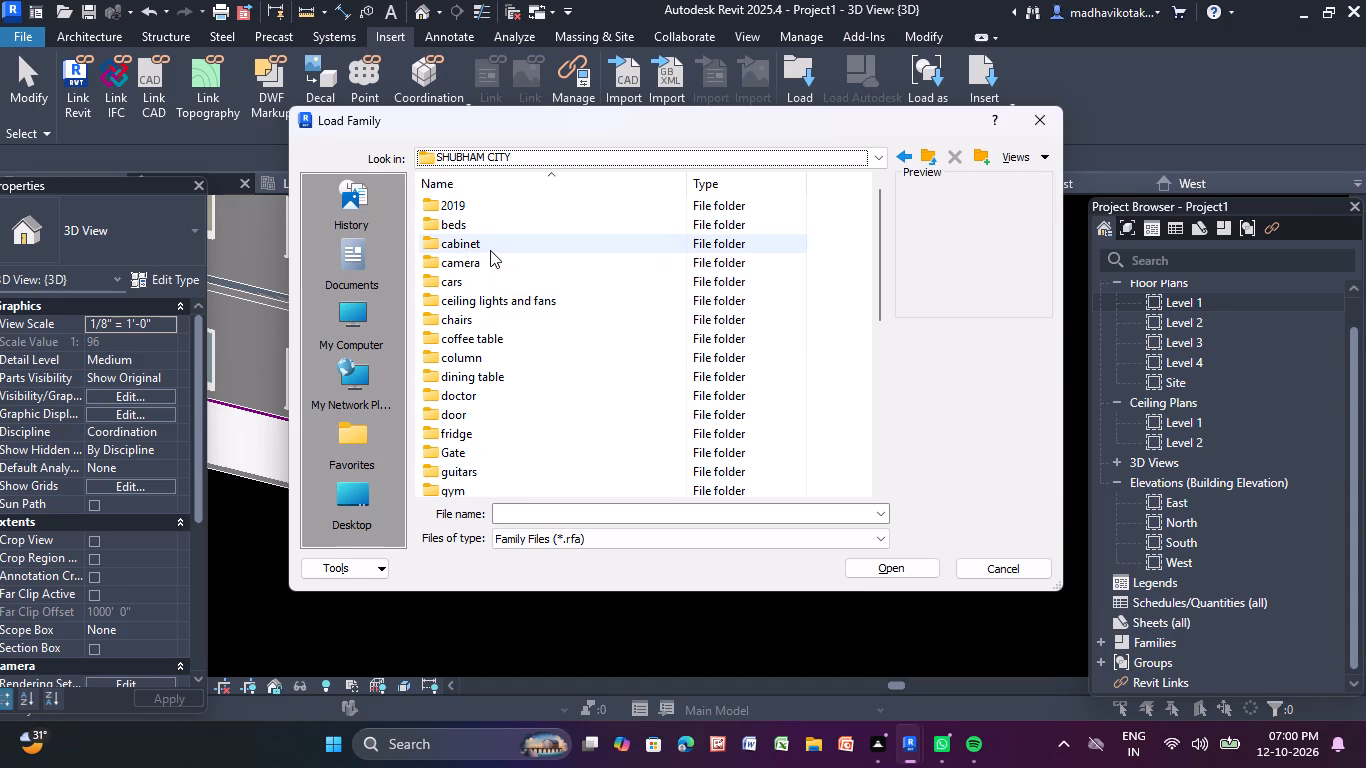
# Preview the chandelier and ceiling fan families in the ceiling lights and fans folder, and return to the SHUBHAM CITY folder.
pyautogui.click(473, 303)
pyautogui.doubleClick(575, 294)
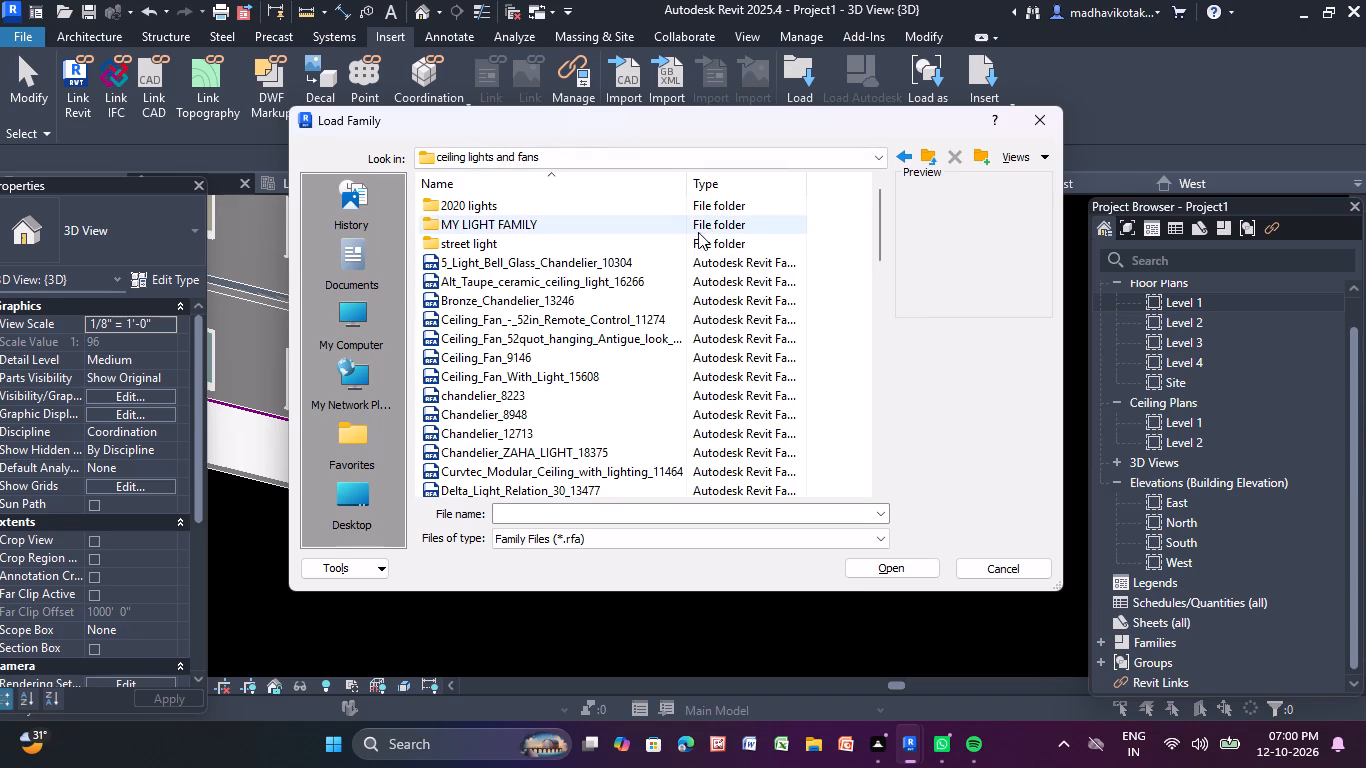
pyautogui.click(583, 263)
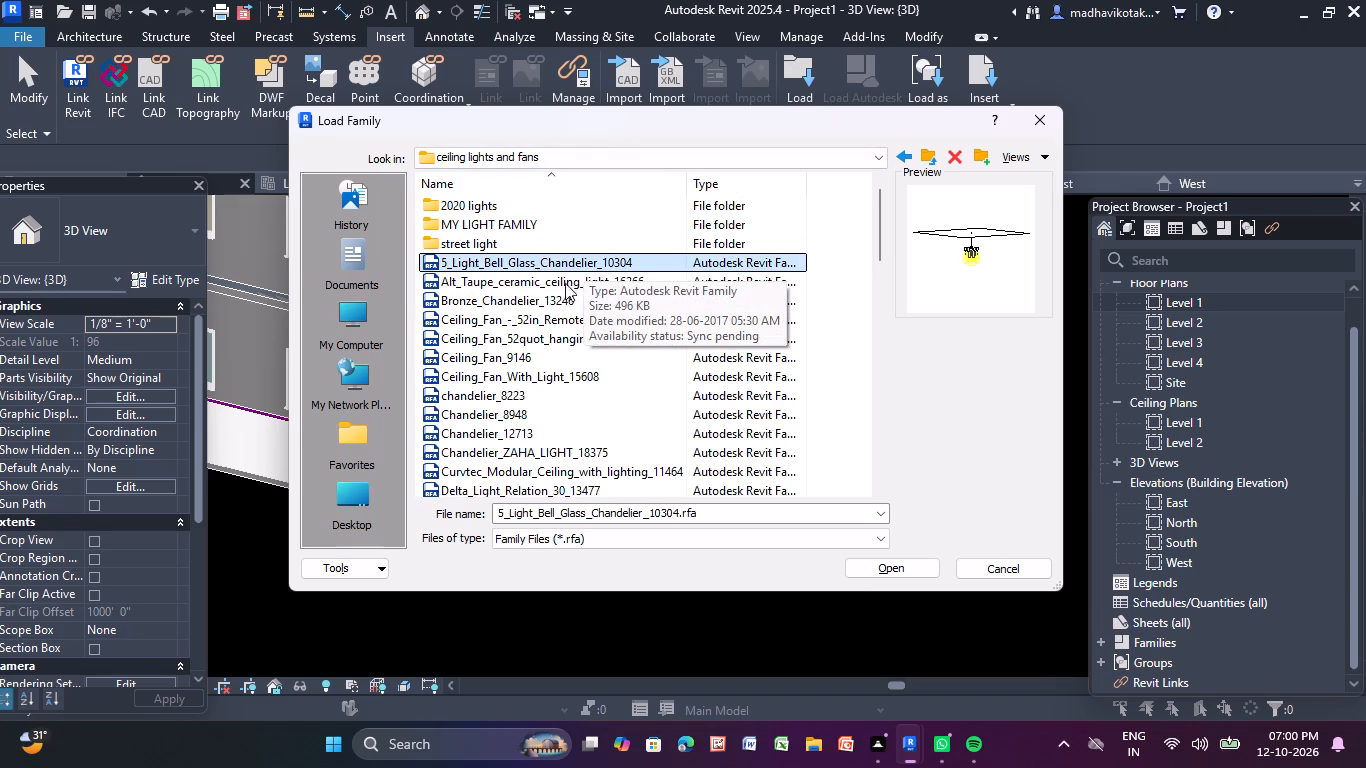
pyautogui.click(550, 284)
pyautogui.click(537, 297)
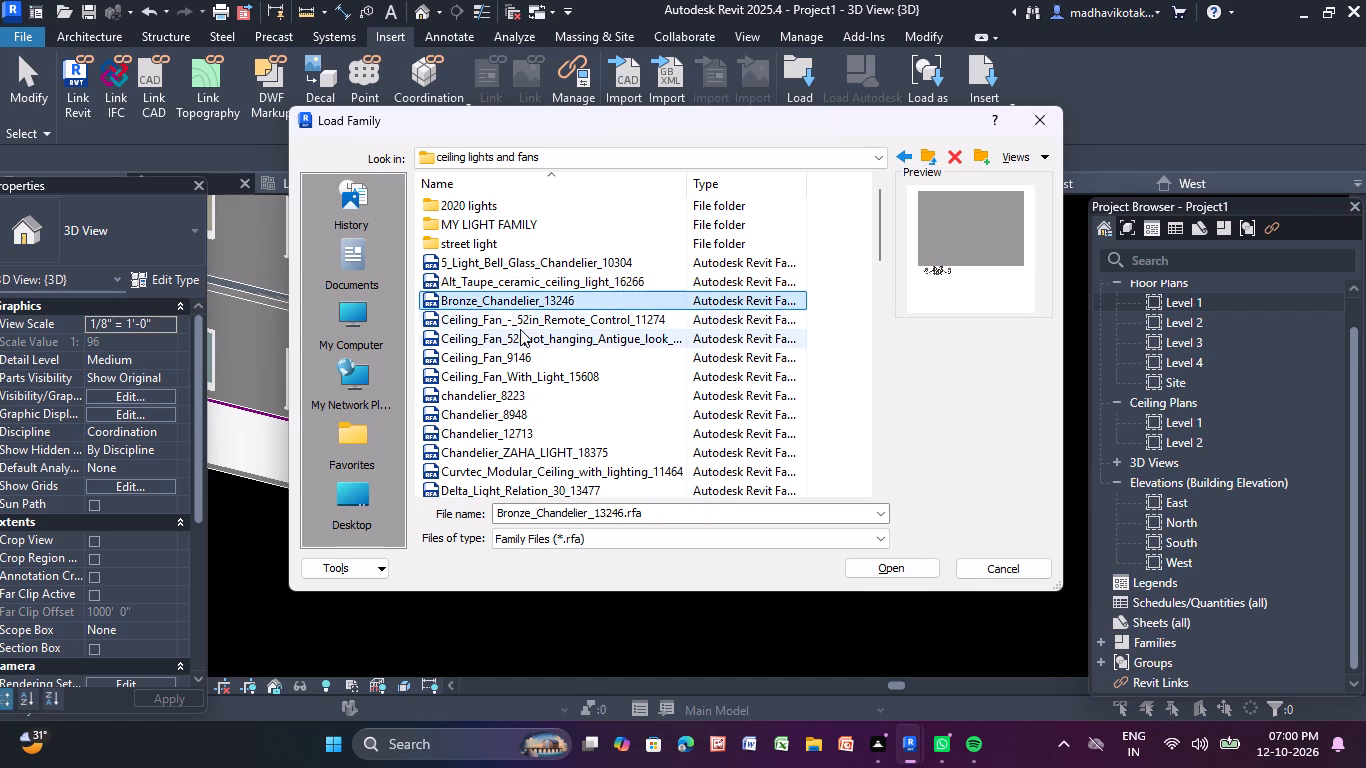
pyautogui.click(521, 318)
pyautogui.click(518, 336)
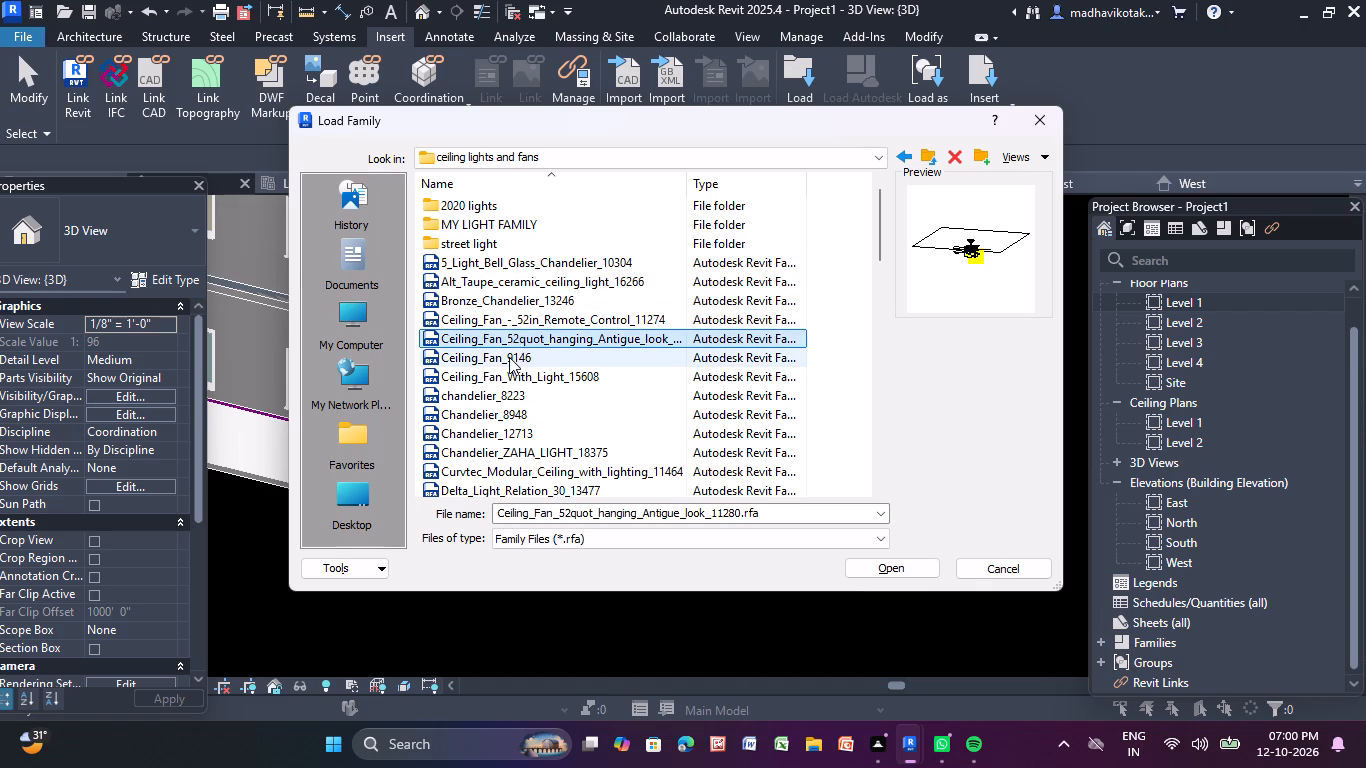
pyautogui.click(508, 357)
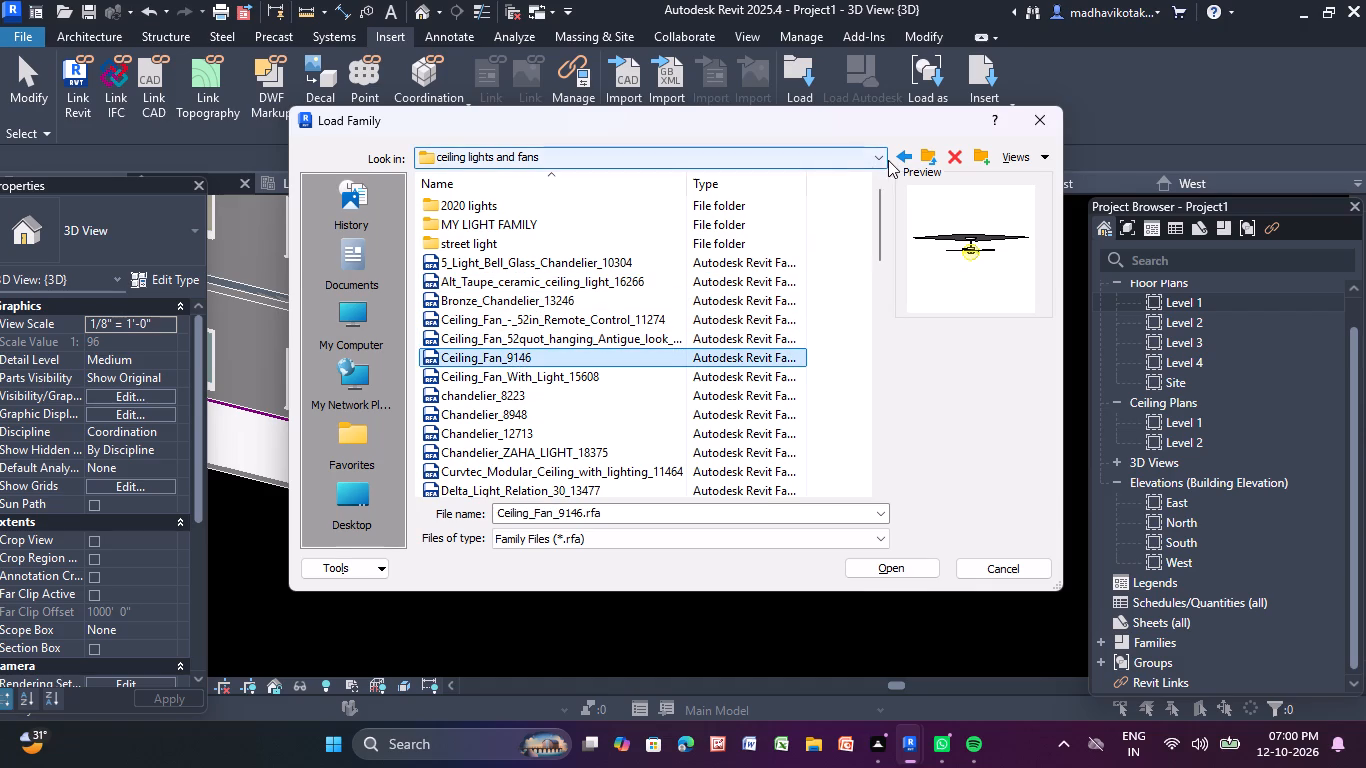
pyautogui.click(879, 158)
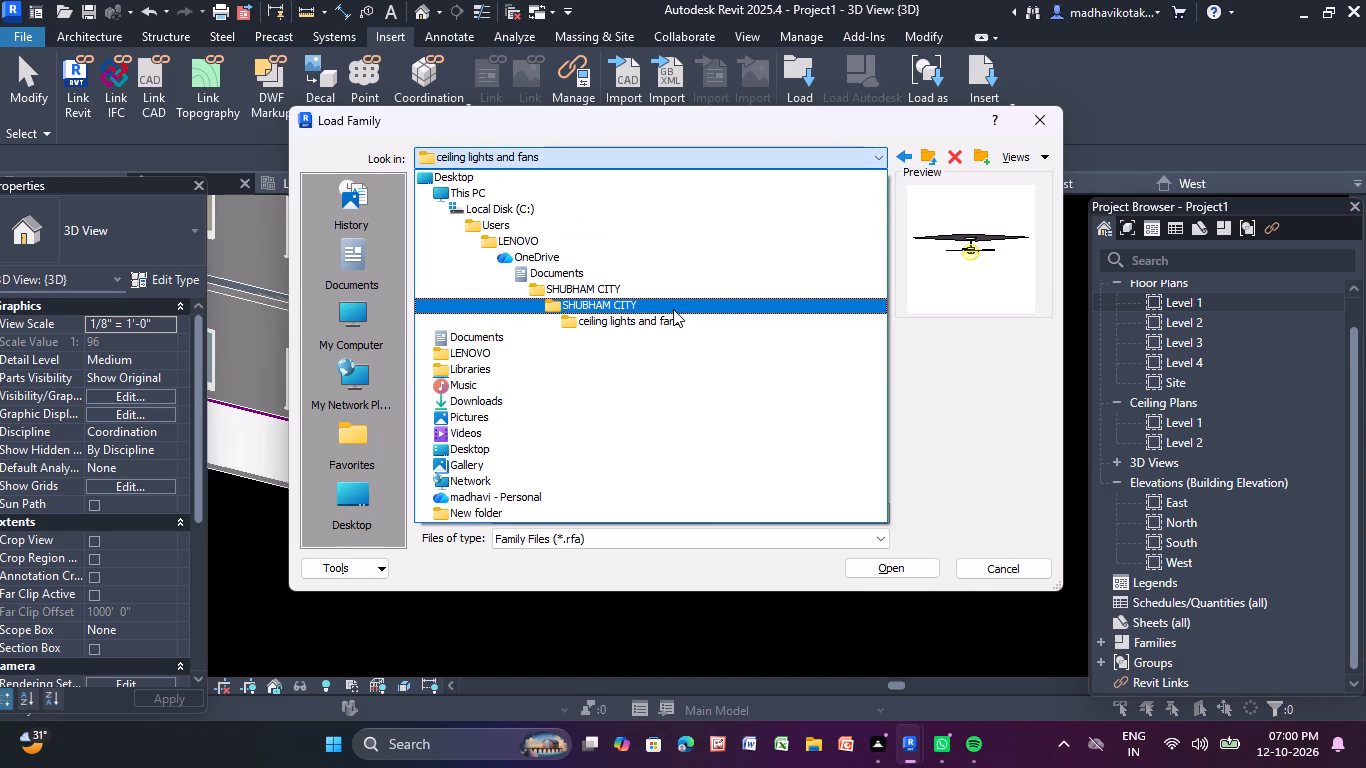
pyautogui.click(673, 309)
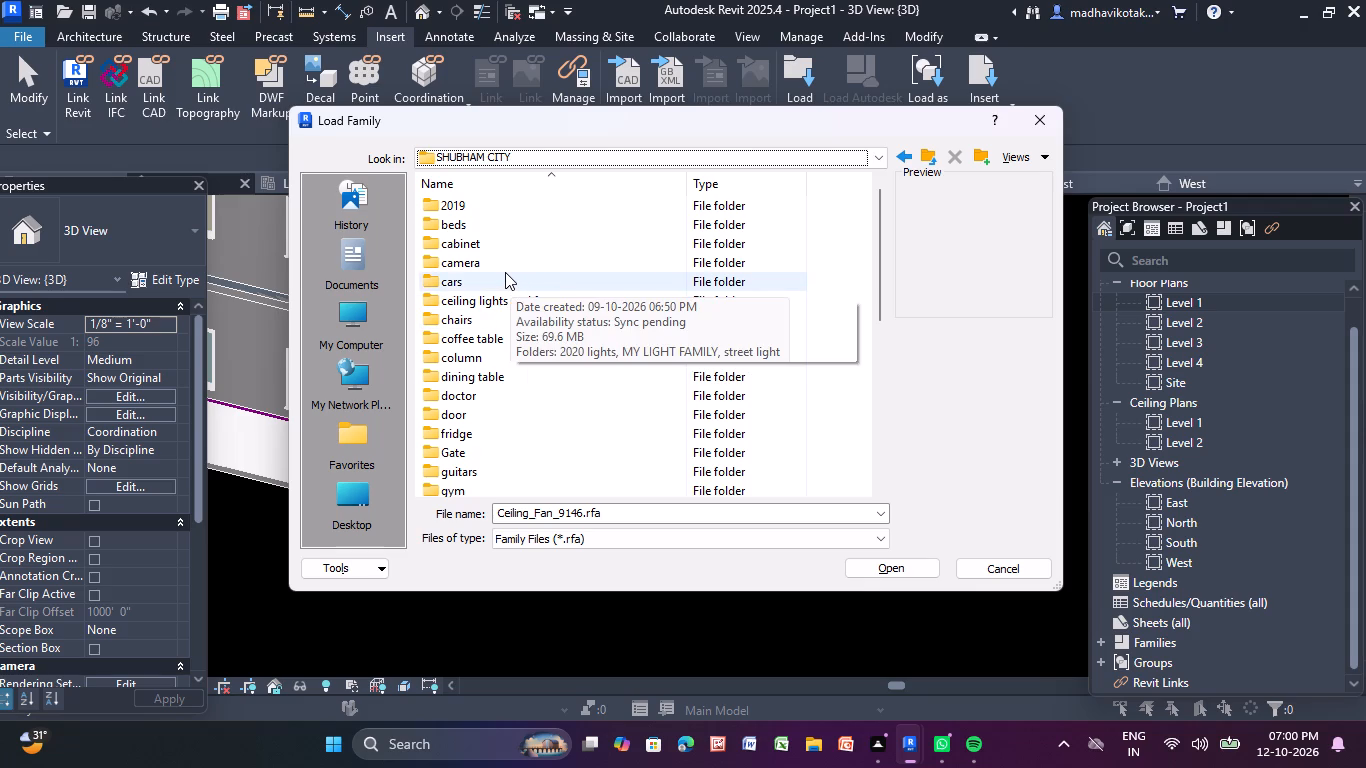
# Load the Bamboo_plant_16776 family from the tree and plant folder in the SHUBHAM CITY library.
pyautogui.scroll(-1, 505, 273)
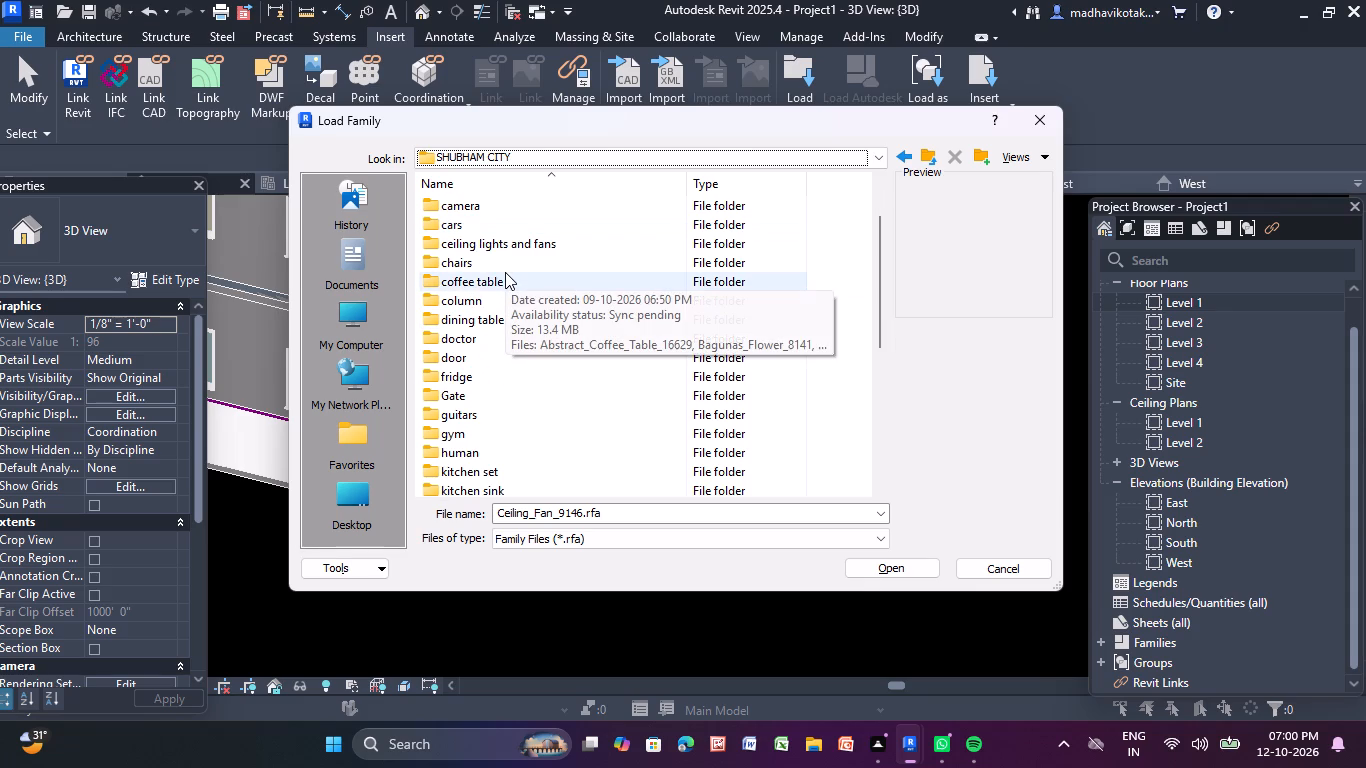
pyautogui.scroll(-1, 505, 272)
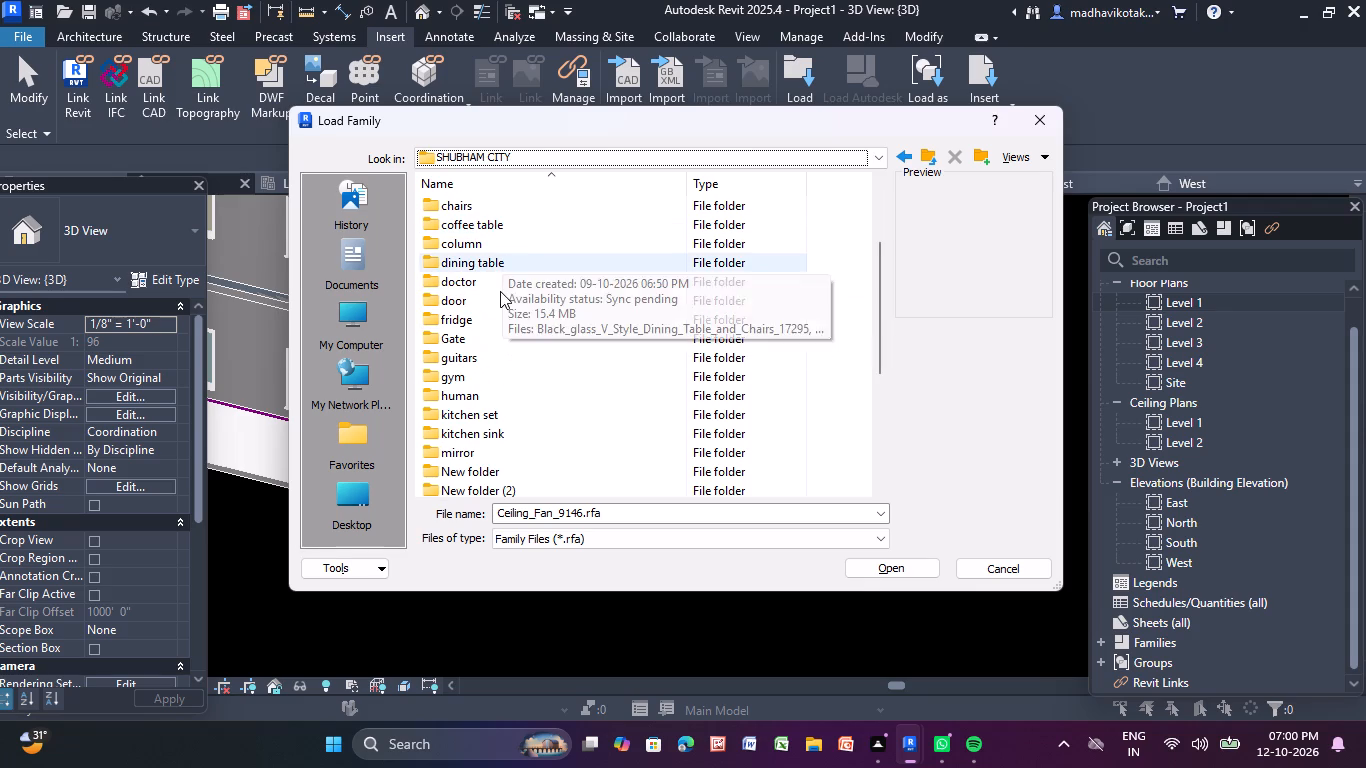
pyautogui.scroll(-1, 504, 362)
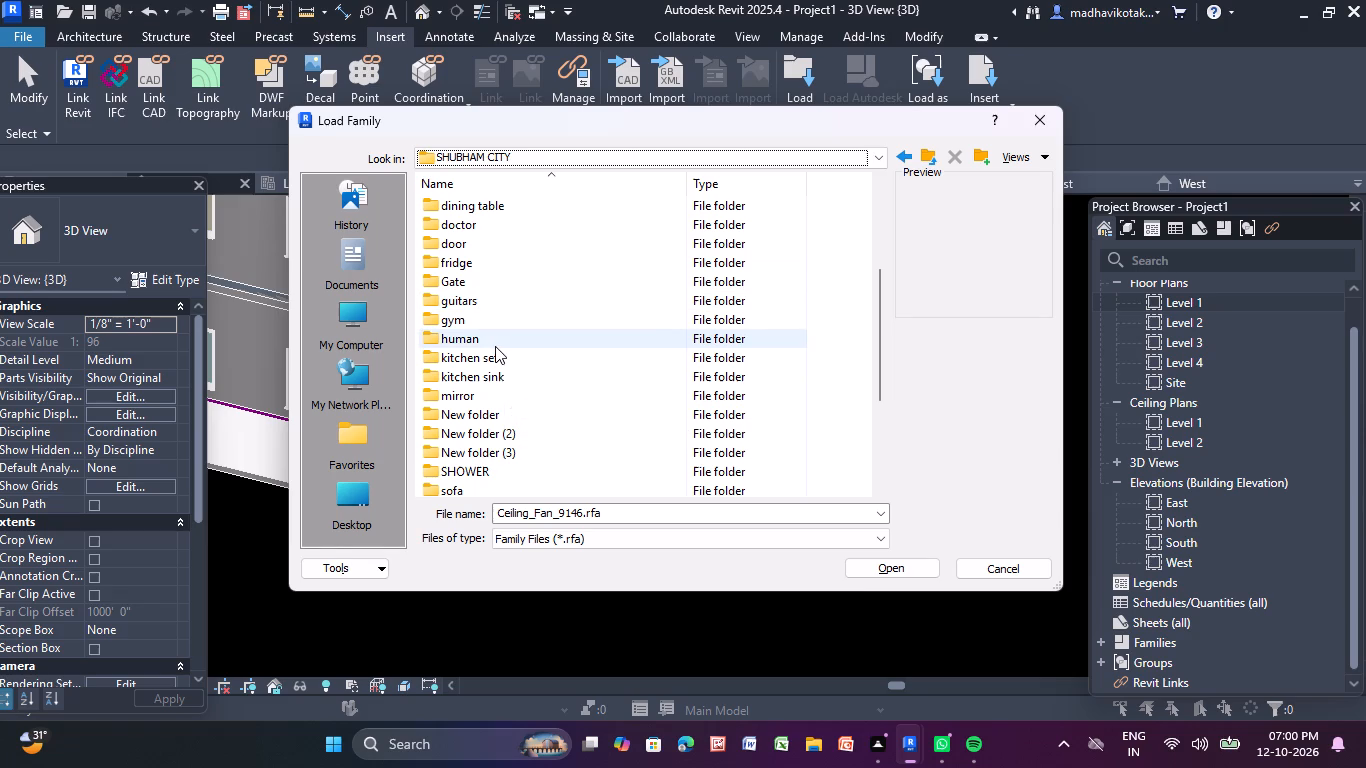
pyautogui.scroll(-1, 495, 342)
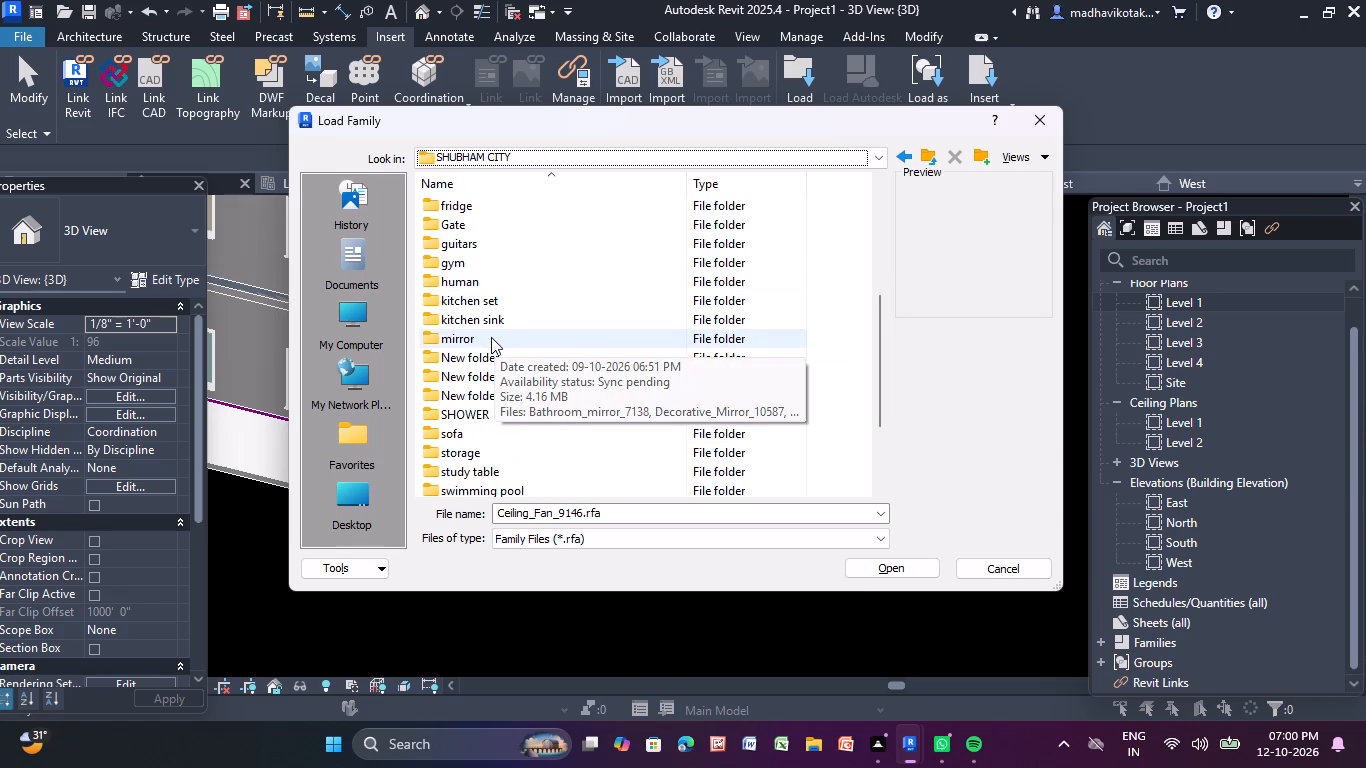
pyautogui.scroll(-2, 491, 335)
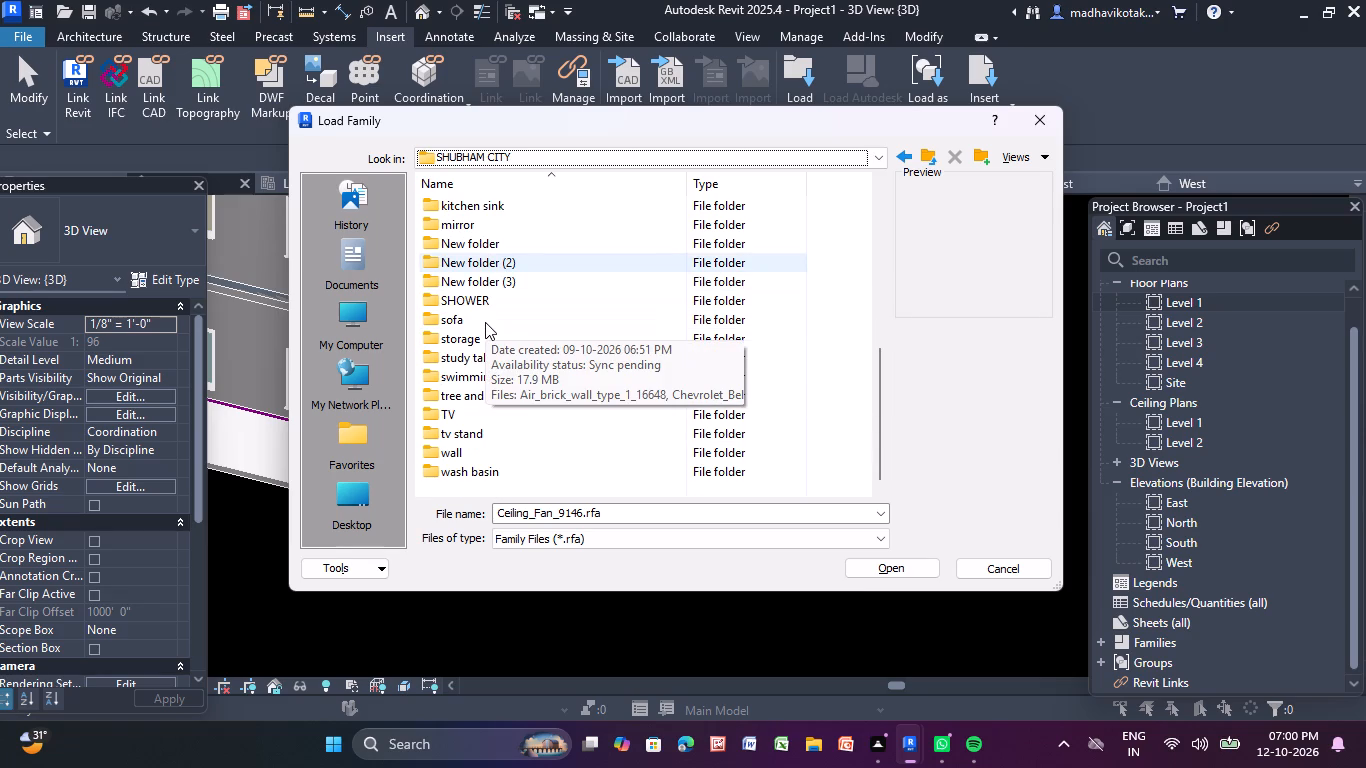
pyautogui.click(481, 388)
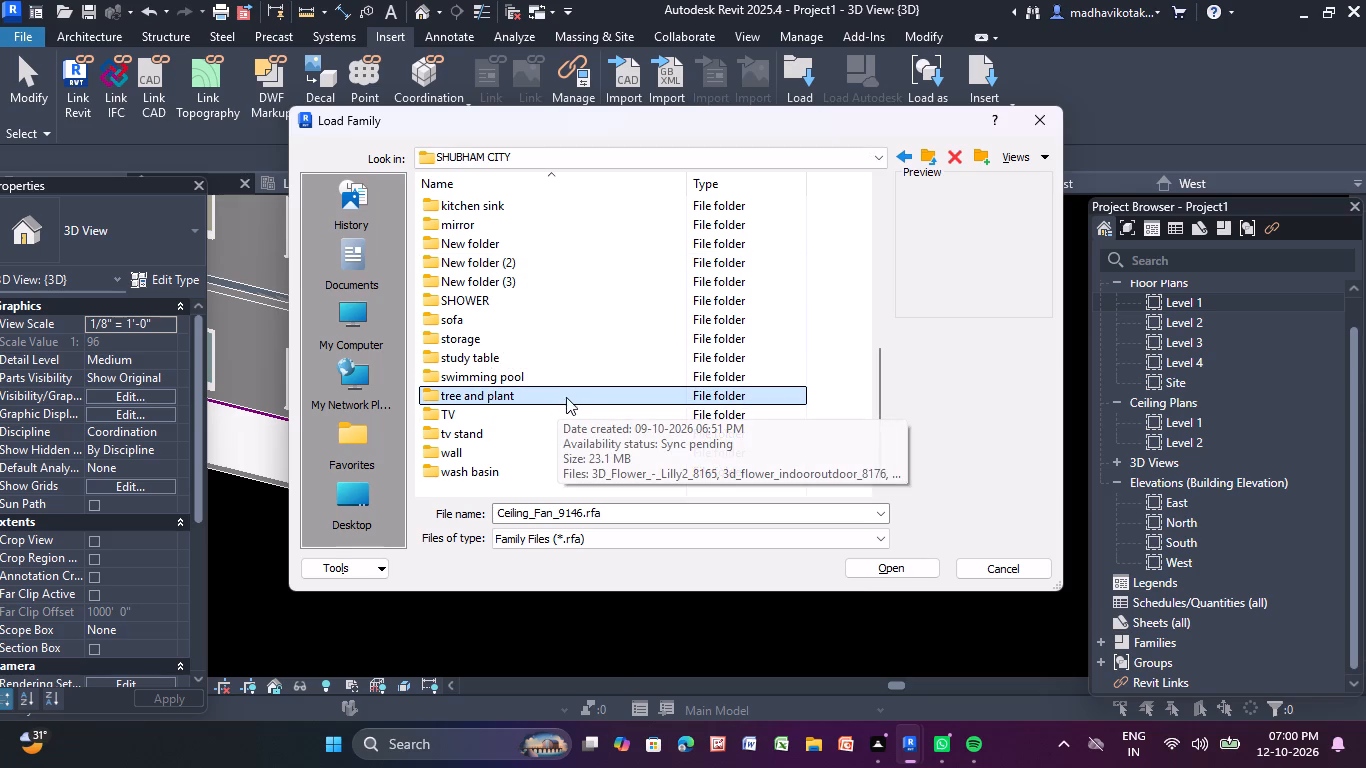
pyautogui.doubleClick(565, 403)
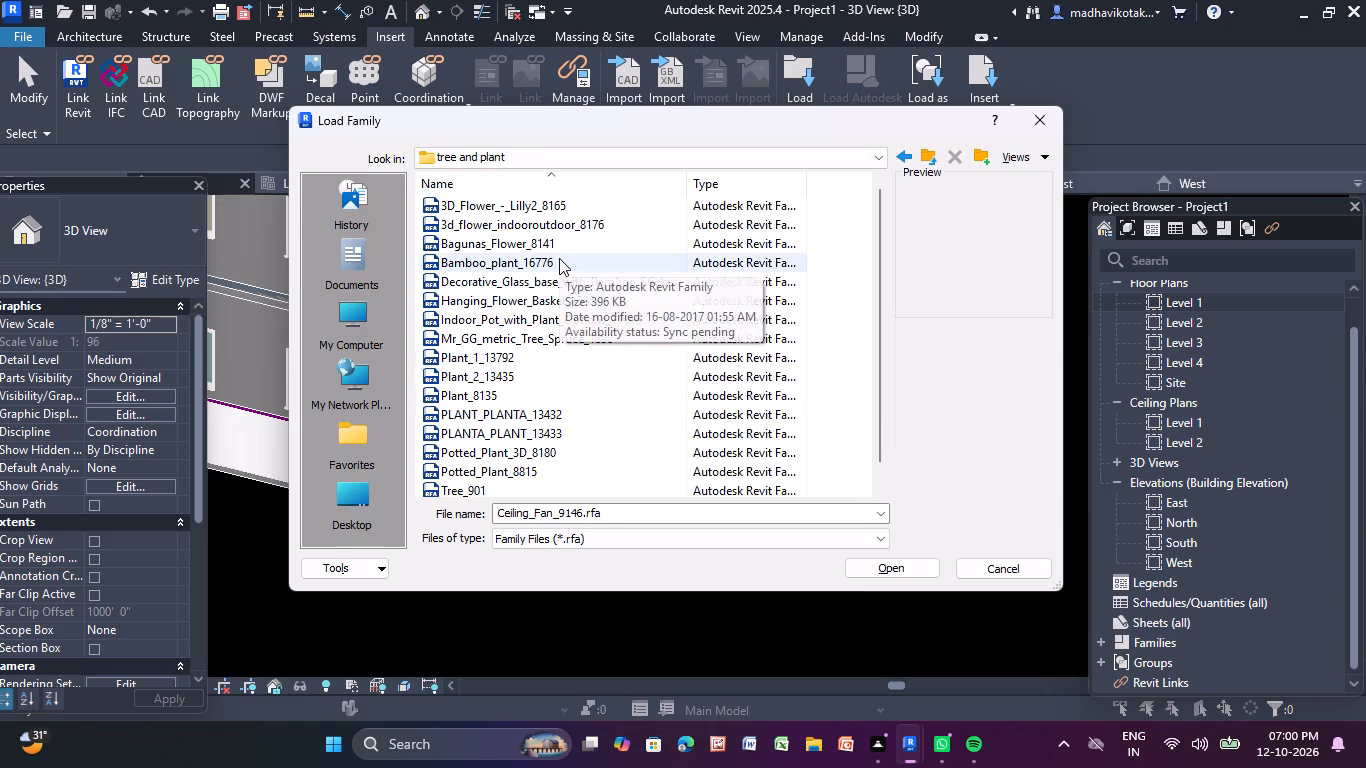
pyautogui.click(559, 258)
pyautogui.click(900, 564)
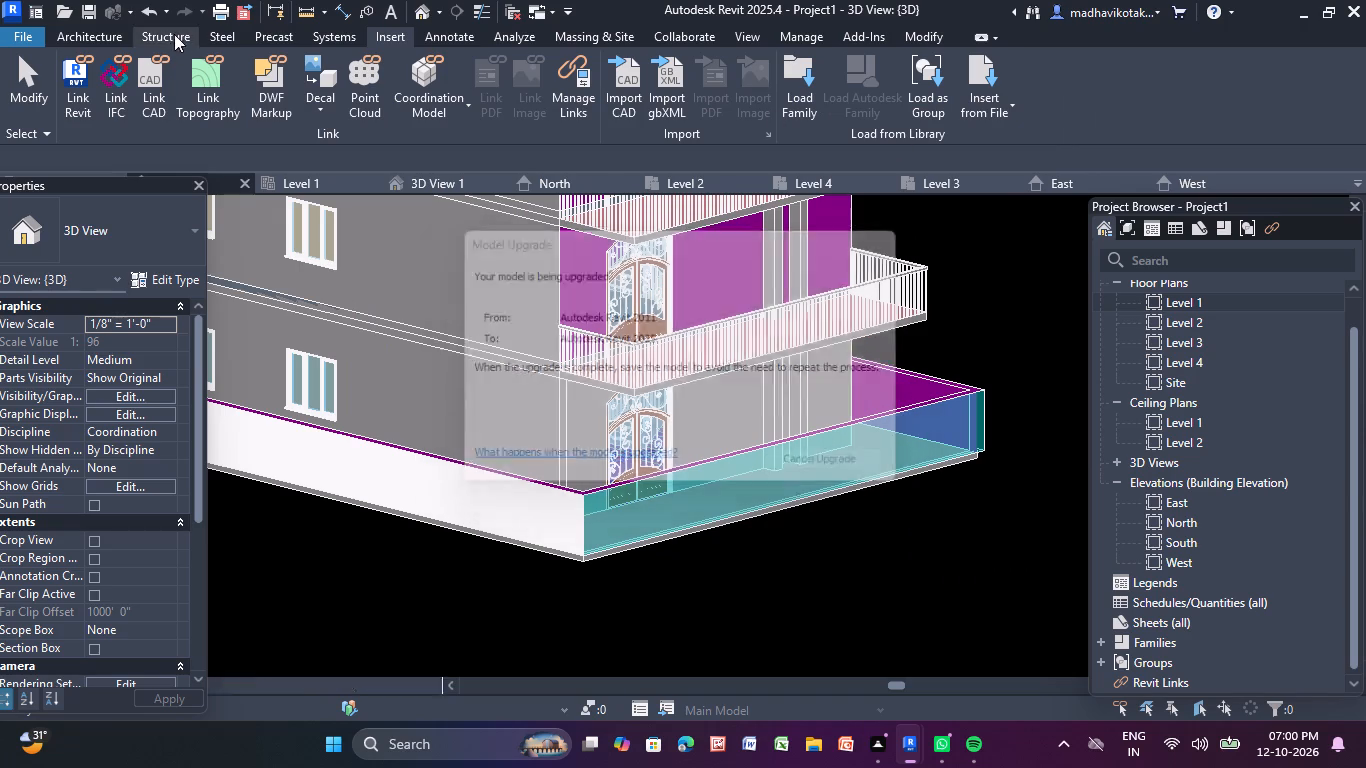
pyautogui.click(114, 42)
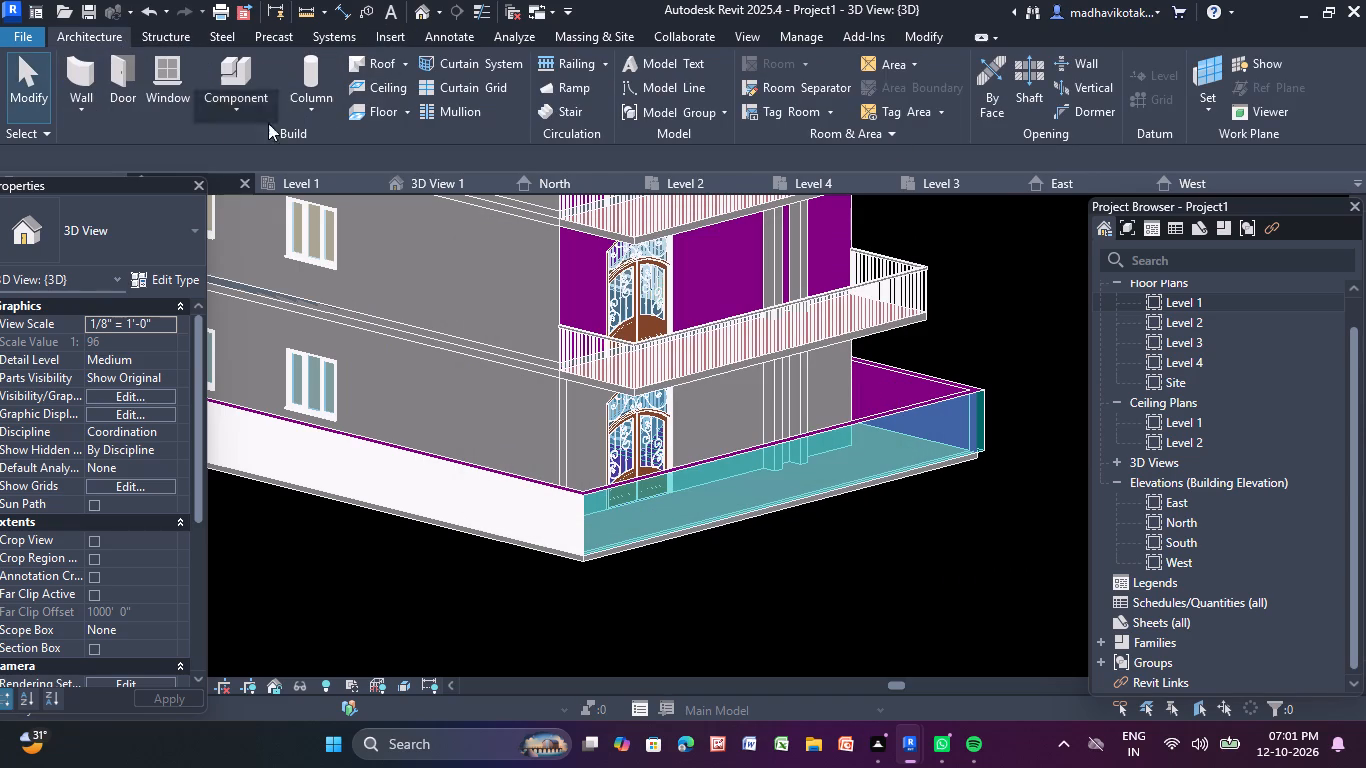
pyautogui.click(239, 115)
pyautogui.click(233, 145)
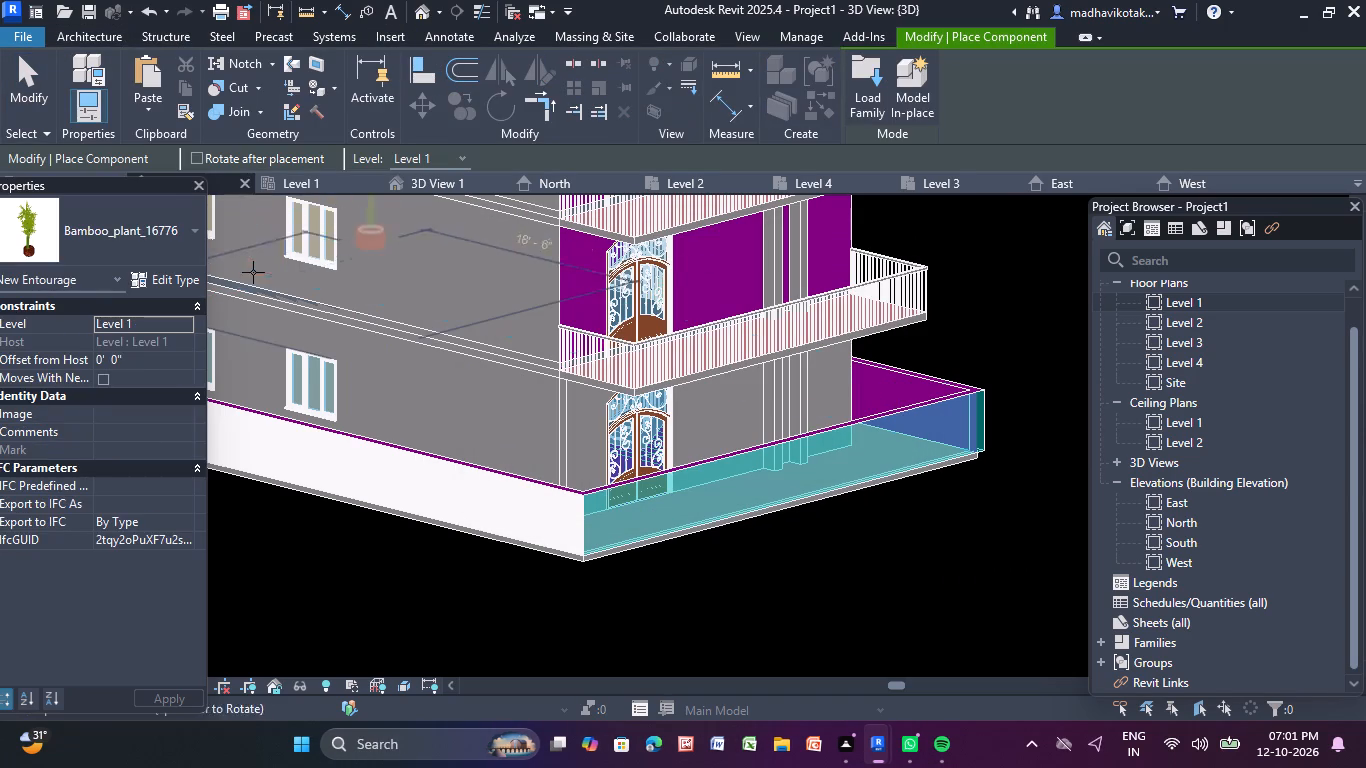
# Open the Level 1 floor plan at the front part of the building and boundary wall.
pyautogui.doubleClick(1205, 304)
pyautogui.scroll(-1, 742, 478)
pyautogui.moveTo(750, 481); pyautogui.dragTo(833, 307, button='middle')
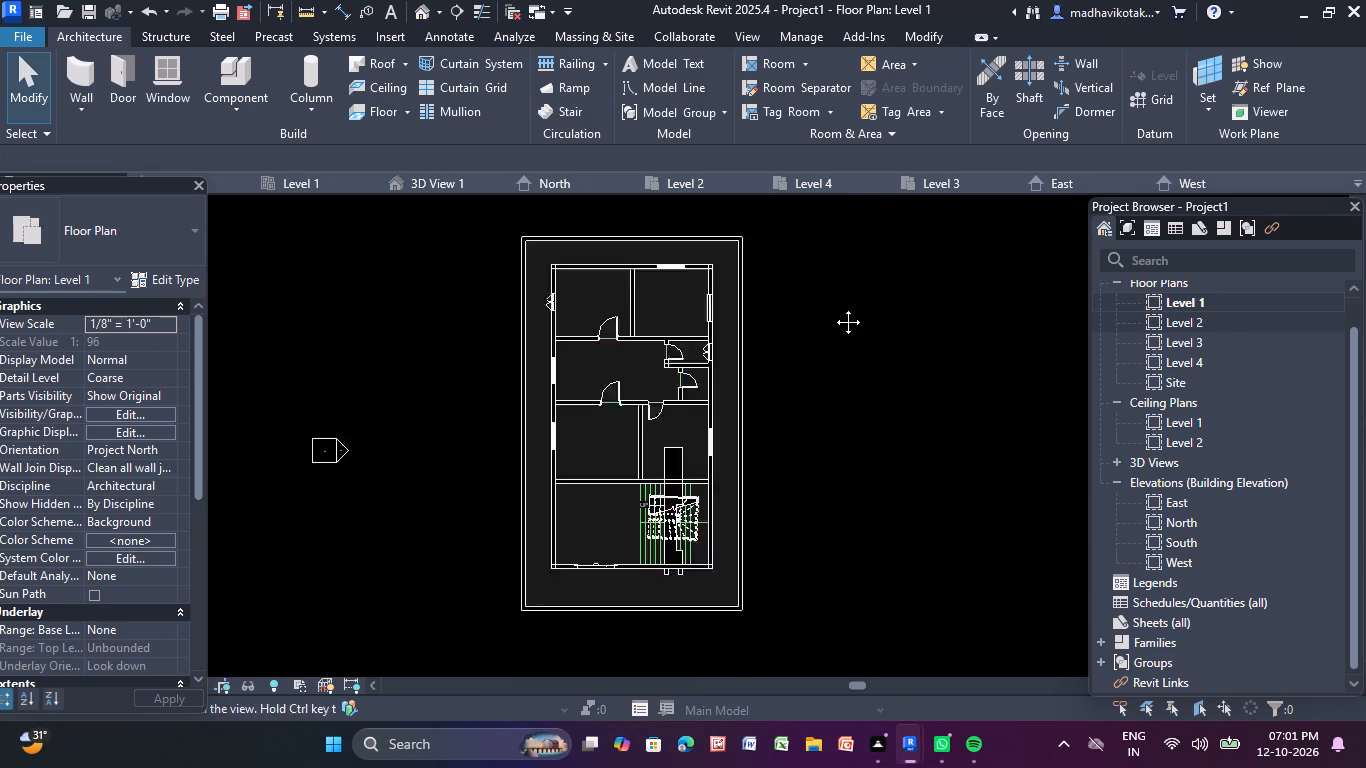
pyautogui.moveTo(833, 307); pyautogui.dragTo(859, 200, button='middle')
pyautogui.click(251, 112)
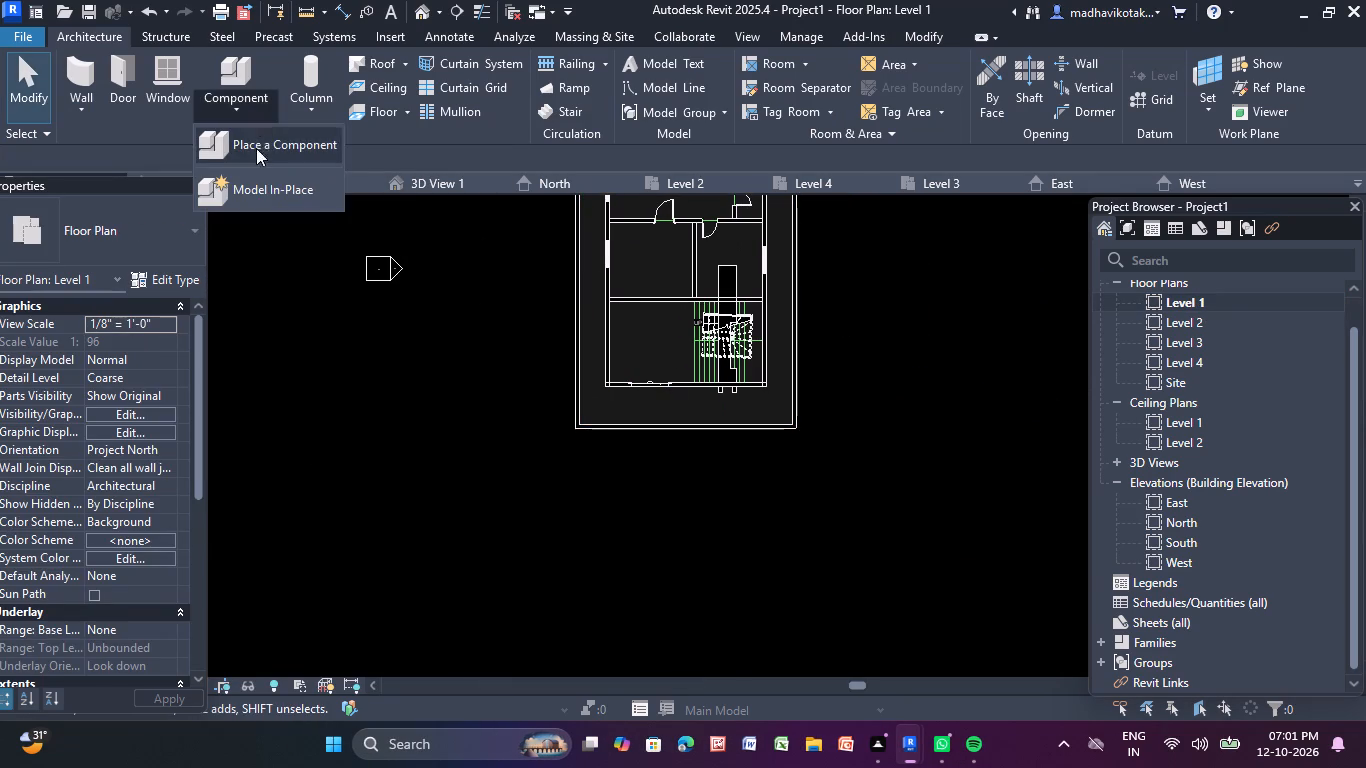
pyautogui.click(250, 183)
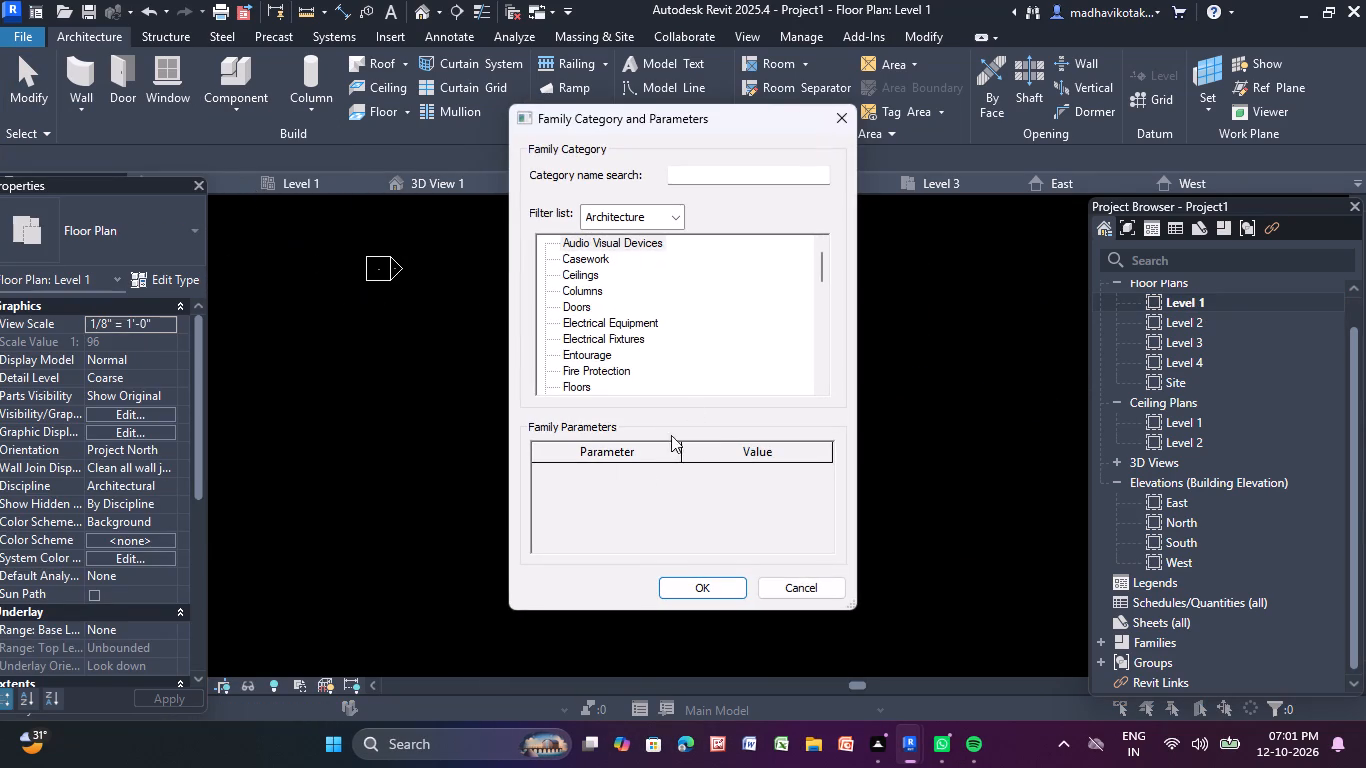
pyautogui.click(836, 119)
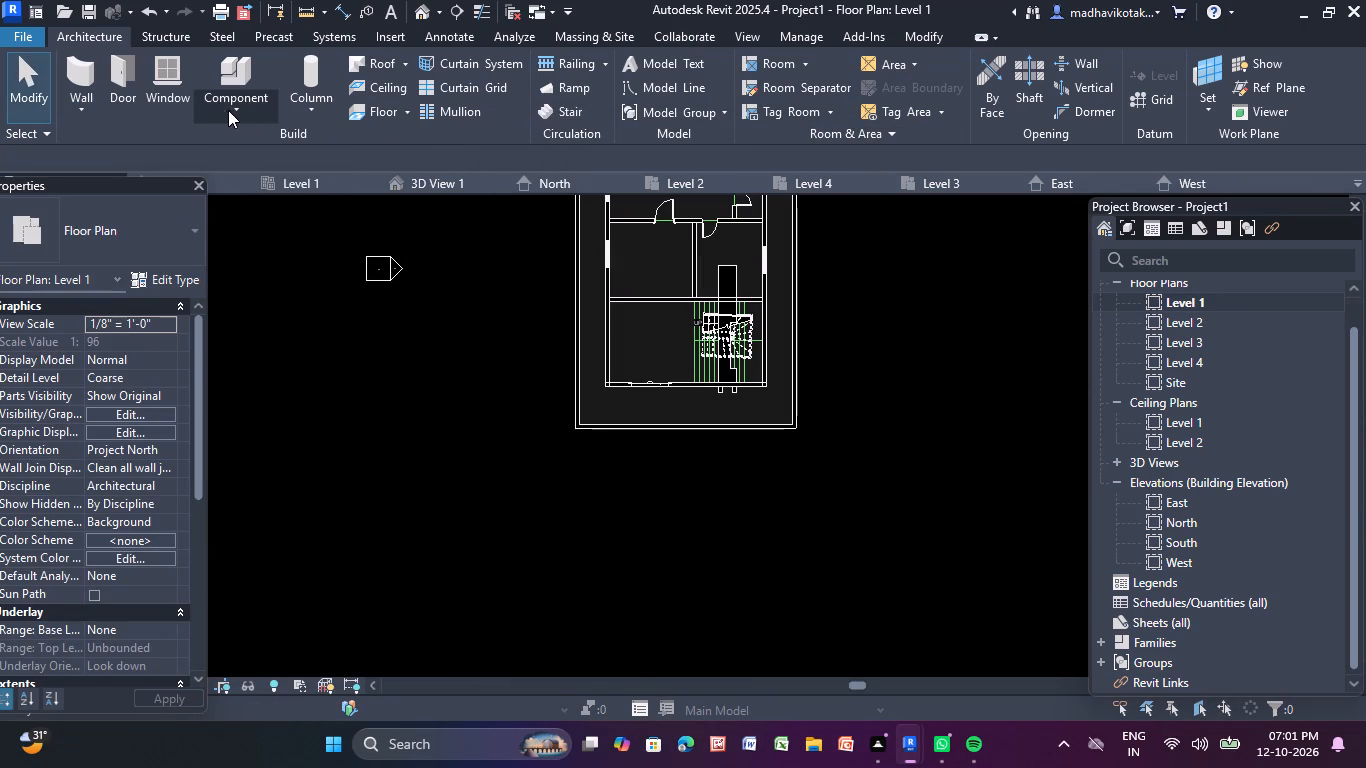
# Place a Bamboo_plant_16776 inside the boundary's southwest corner on Level 1, about 5' in front of the front wall and 3'-3" outside the side wall.
pyautogui.click(228, 110)
pyautogui.click(271, 138)
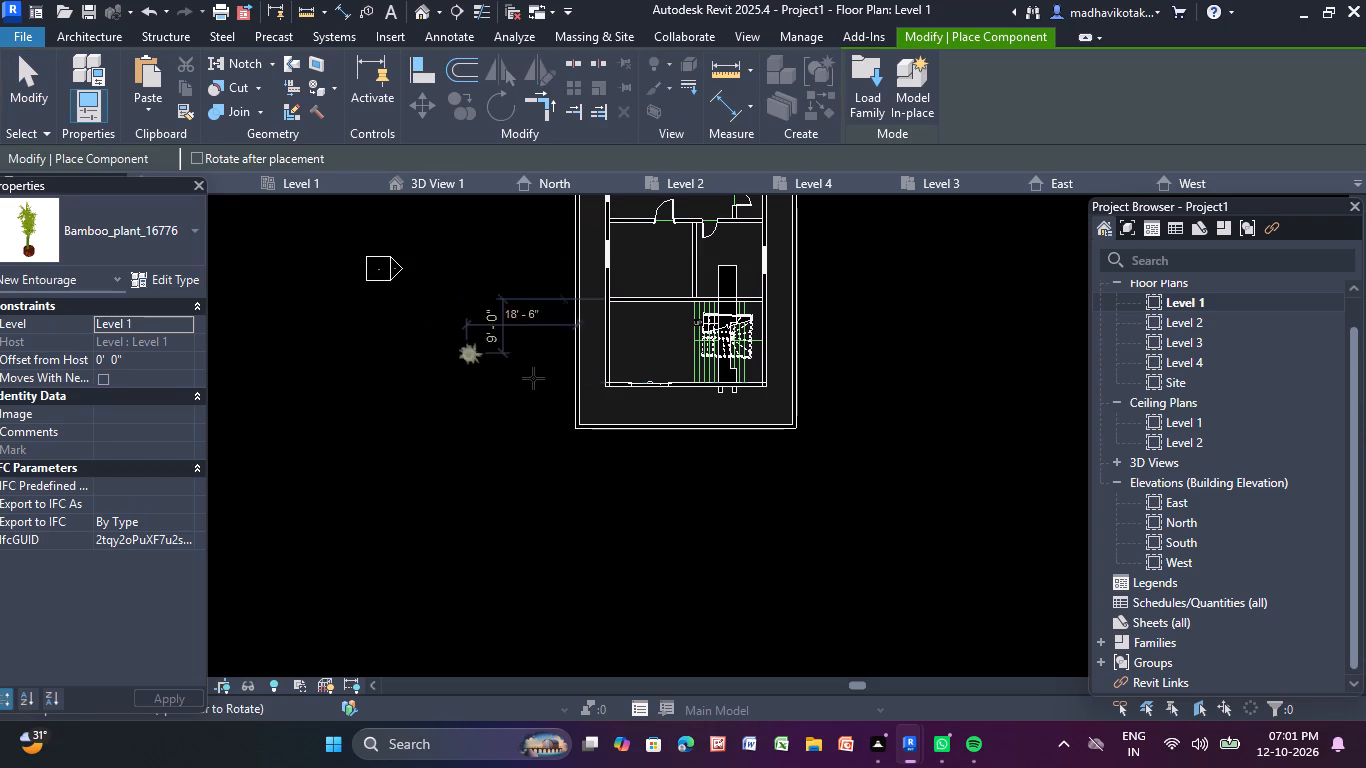
pyautogui.scroll(3, 596, 401)
pyautogui.moveTo(596, 401); pyautogui.dragTo(598, 376, button='middle')
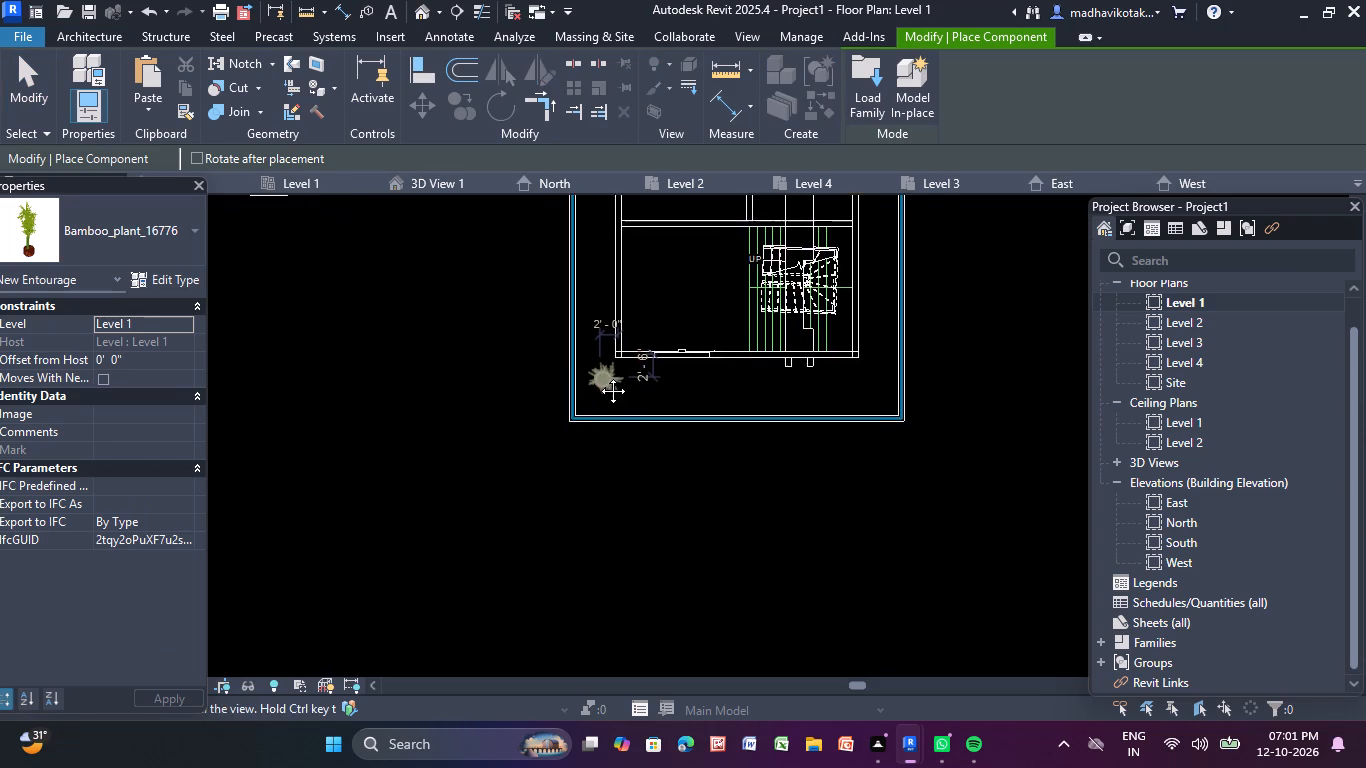
pyautogui.moveTo(598, 376); pyautogui.dragTo(598, 369, button='middle')
pyautogui.scroll(1, 599, 375)
pyautogui.click(584, 393)
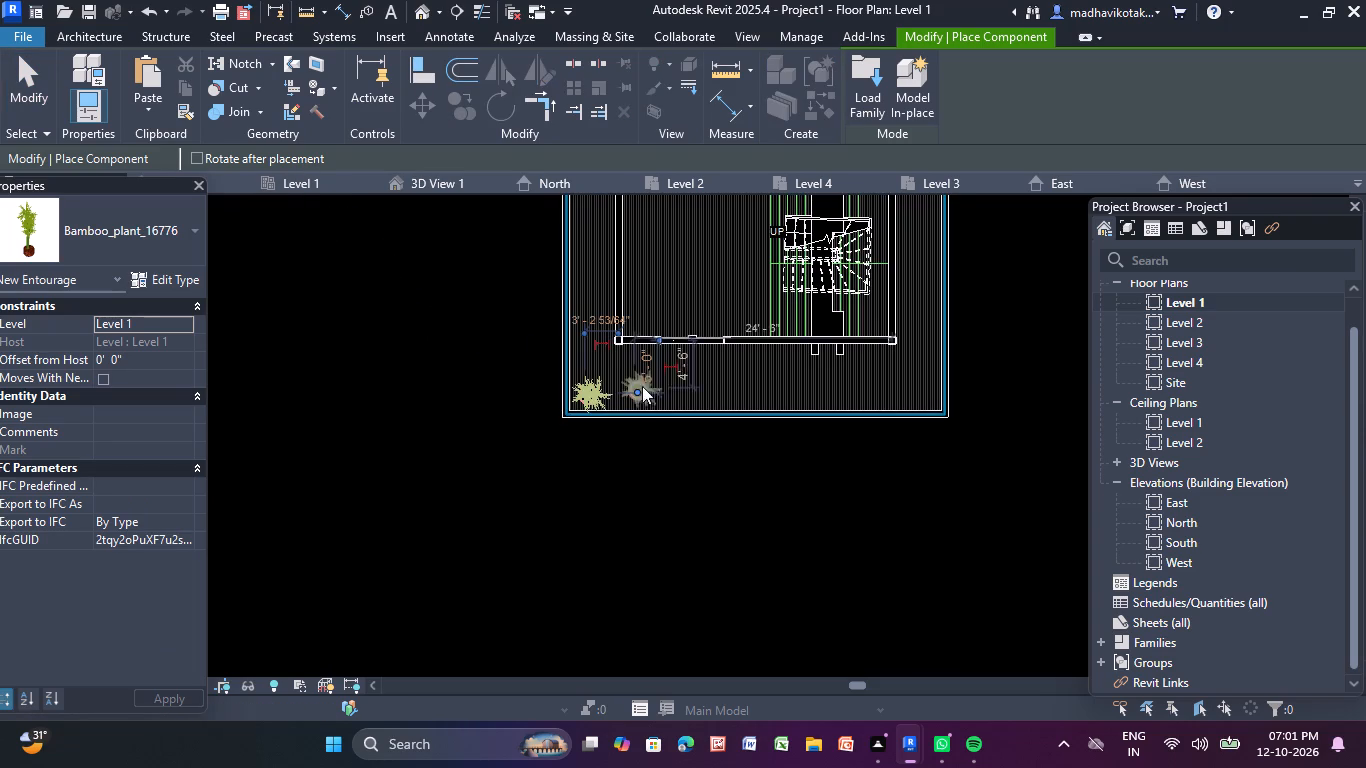
# Place a second Bamboo_plant_16776 inside the boundary's southeast corner, about 5' in front of the front wall and 2'-6" outside the side wall.
pyautogui.click(918, 399)
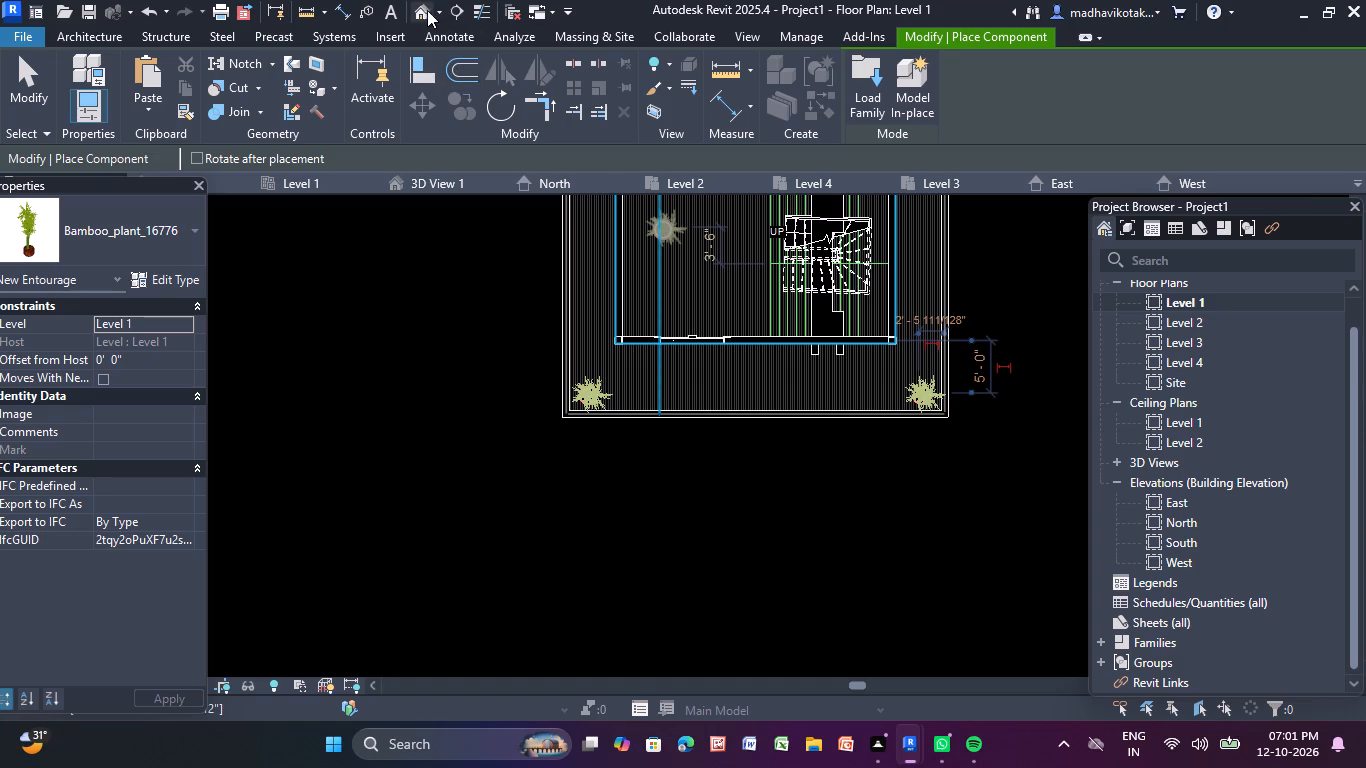
pyautogui.click(425, 10)
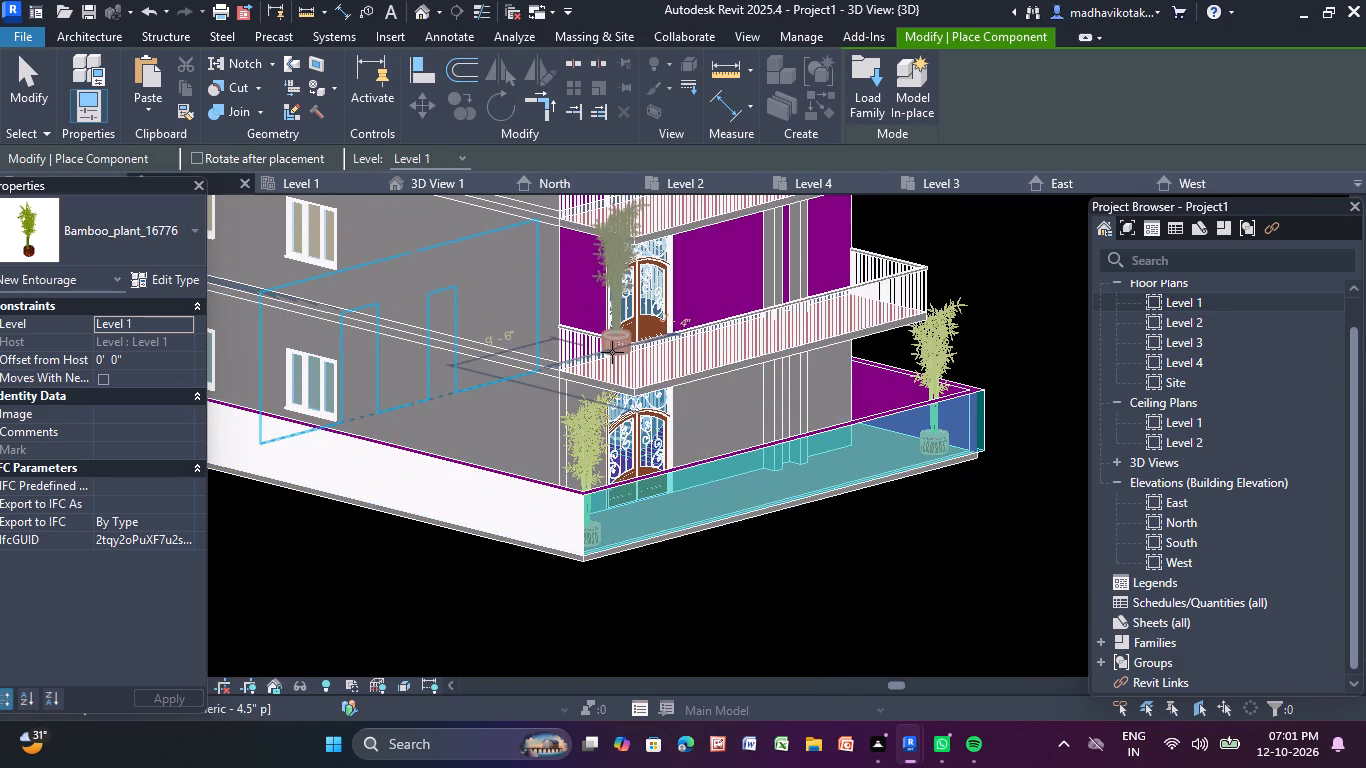
pyautogui.press('Escape')
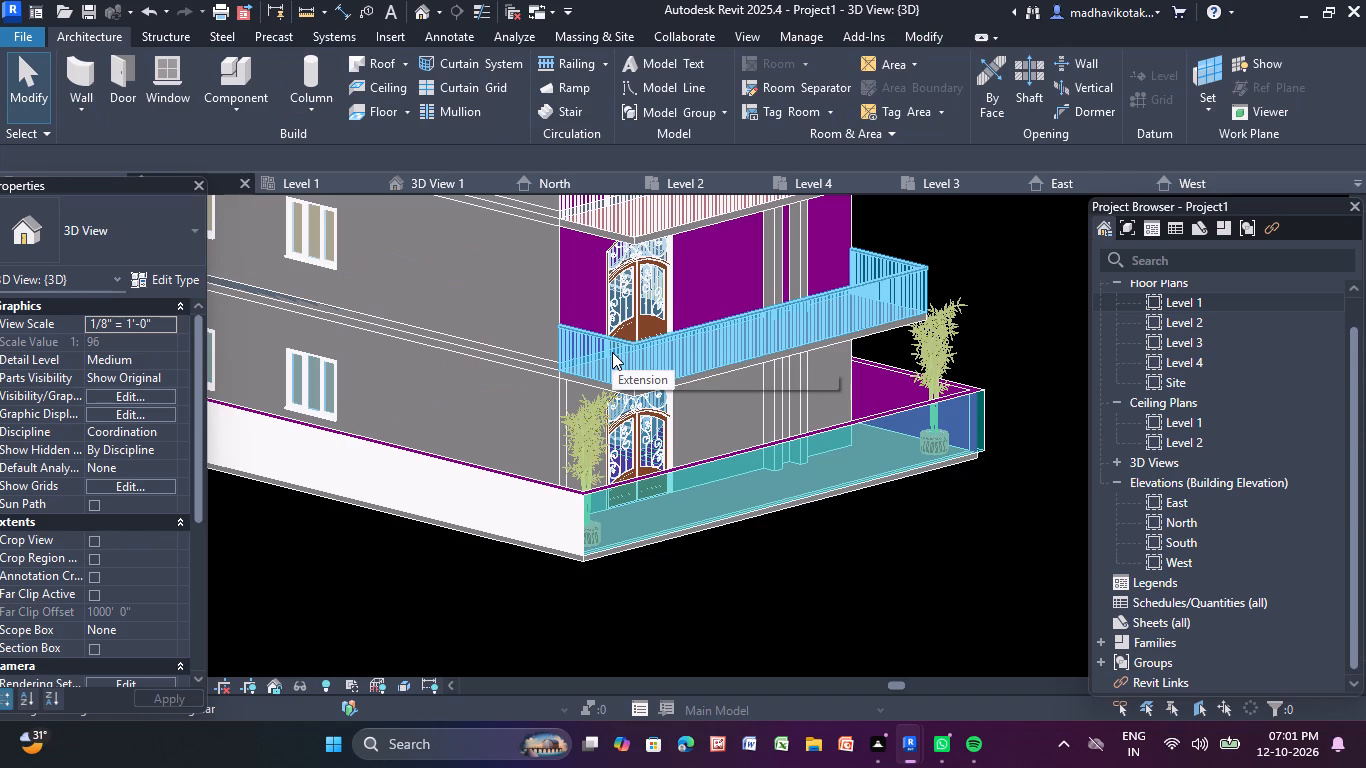
pyautogui.press('Escape')
# Examine both bamboo plants, the front facade and the boundary wall from several angles in the 3D view.
pyautogui.scroll(-4, 621, 245)
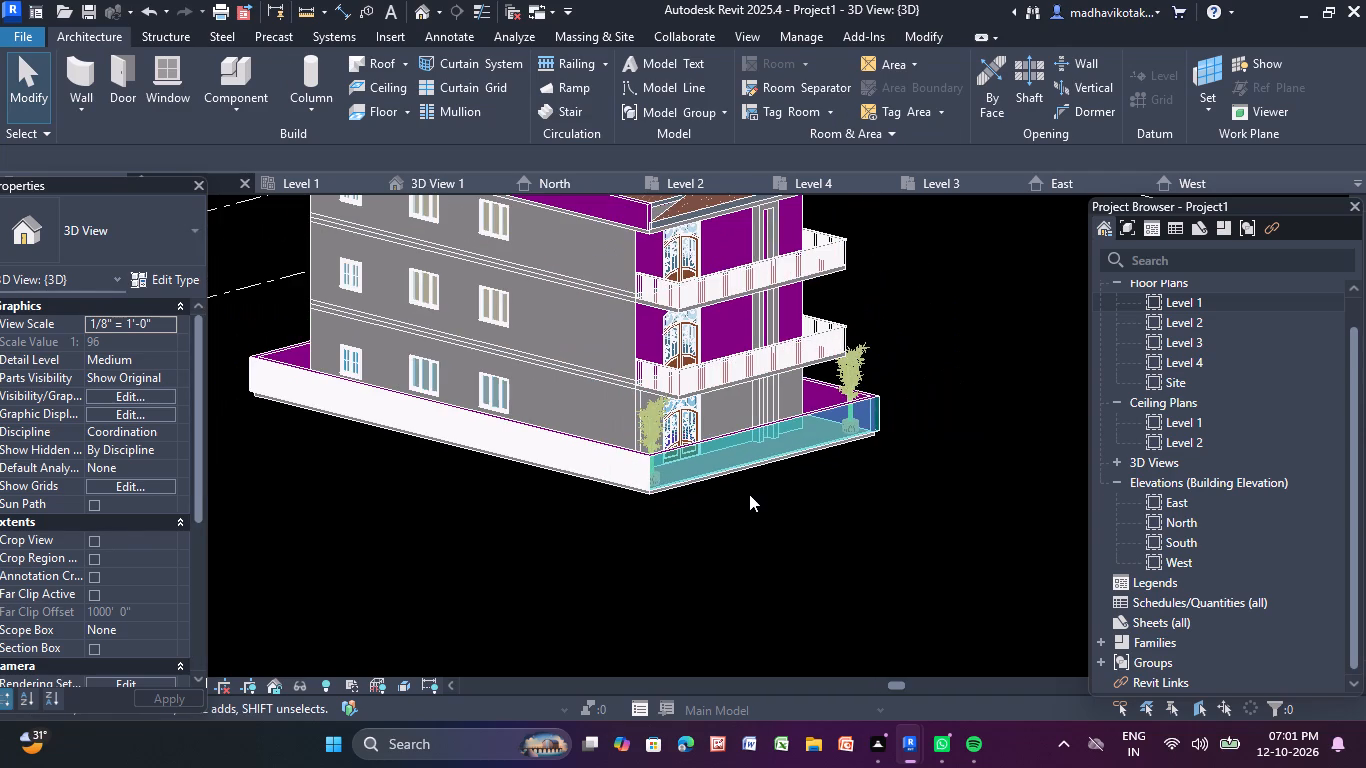
pyautogui.keyDown('shift'); pyautogui.scroll(1, 748, 494); pyautogui.keyUp('shift')
pyautogui.keyDown('shift'); pyautogui.moveTo(938, 514); pyautogui.dragTo(914, 530, button='middle'); pyautogui.keyUp('shift')
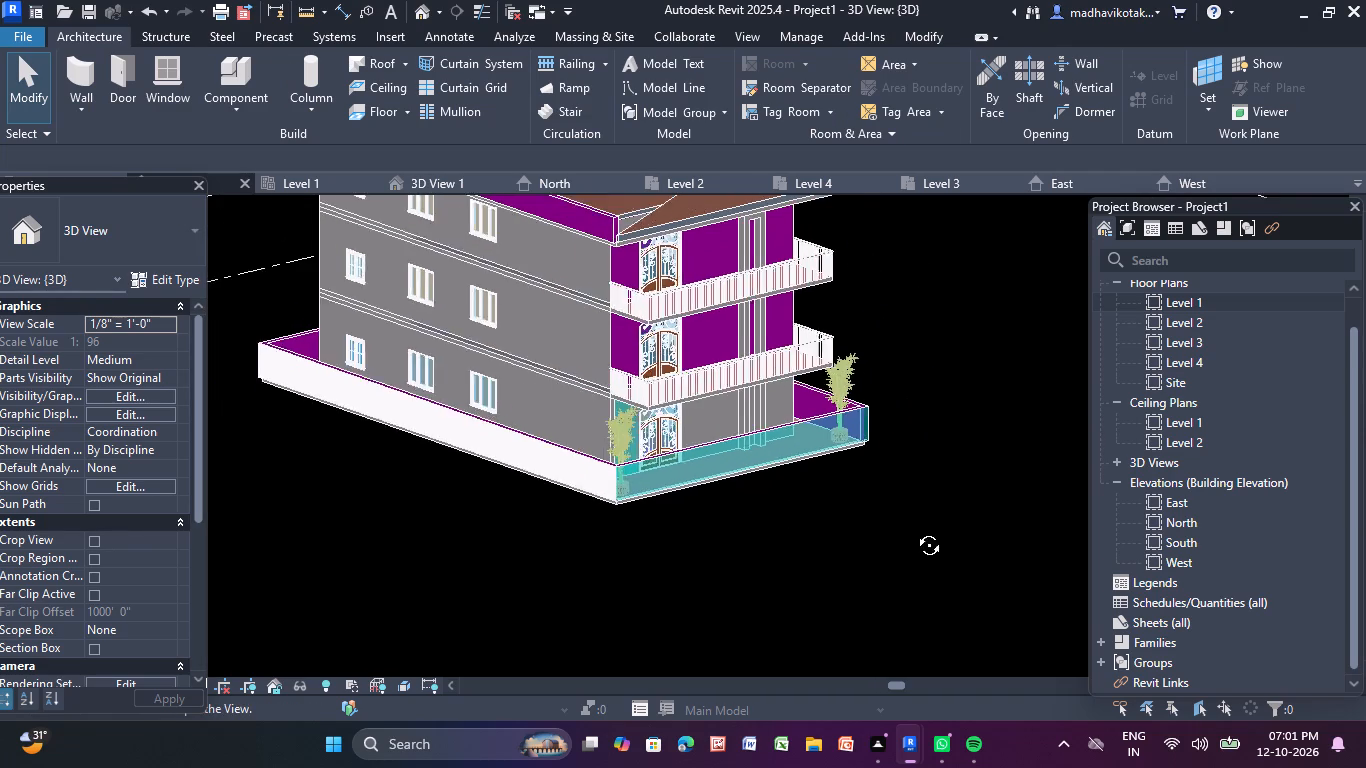
pyautogui.keyDown('shift'); pyautogui.moveTo(914, 530); pyautogui.dragTo(829, 433, button='middle'); pyautogui.keyUp('shift')
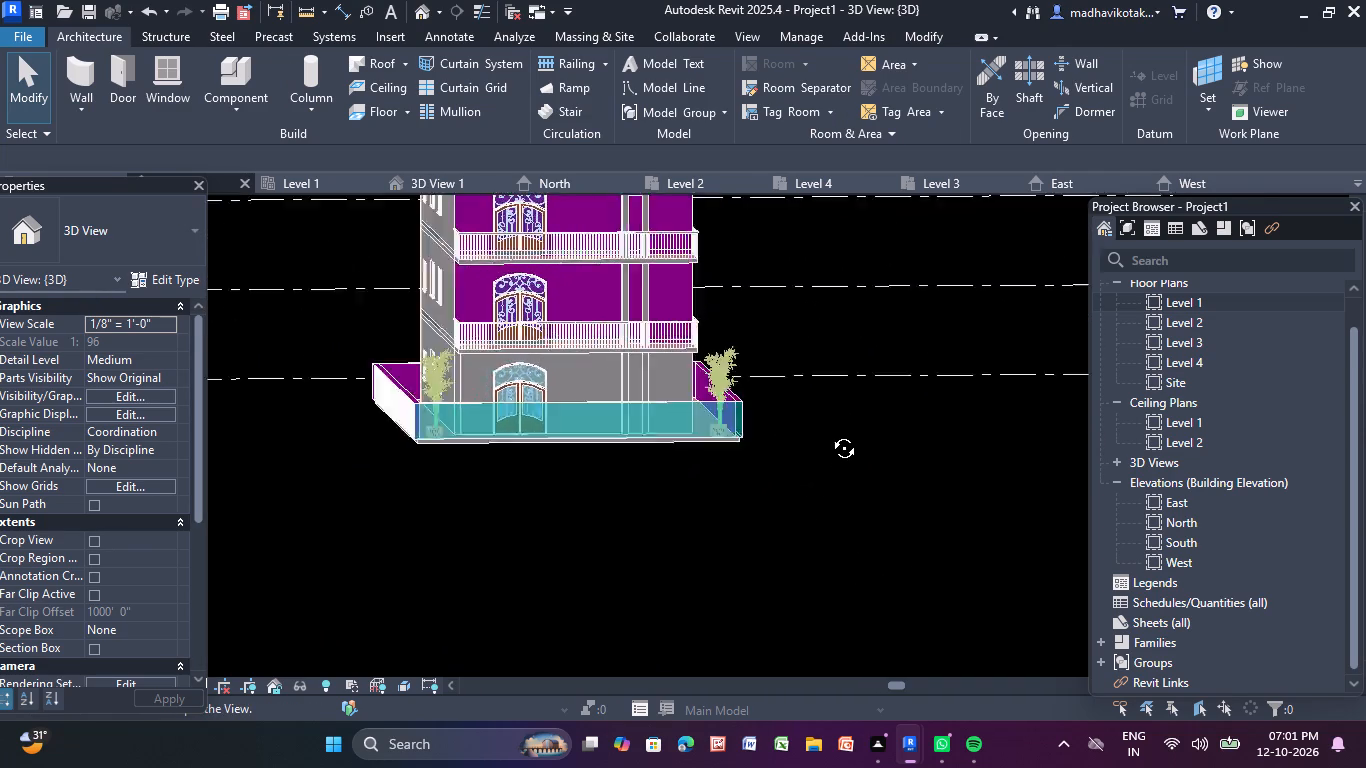
pyautogui.keyDown('shift'); pyautogui.moveTo(829, 433); pyautogui.dragTo(806, 488, button='middle'); pyautogui.keyUp('shift')
pyautogui.keyDown('shift'); pyautogui.scroll(-1, 804, 457); pyautogui.keyUp('shift')
pyautogui.scroll(-3, 806, 488)
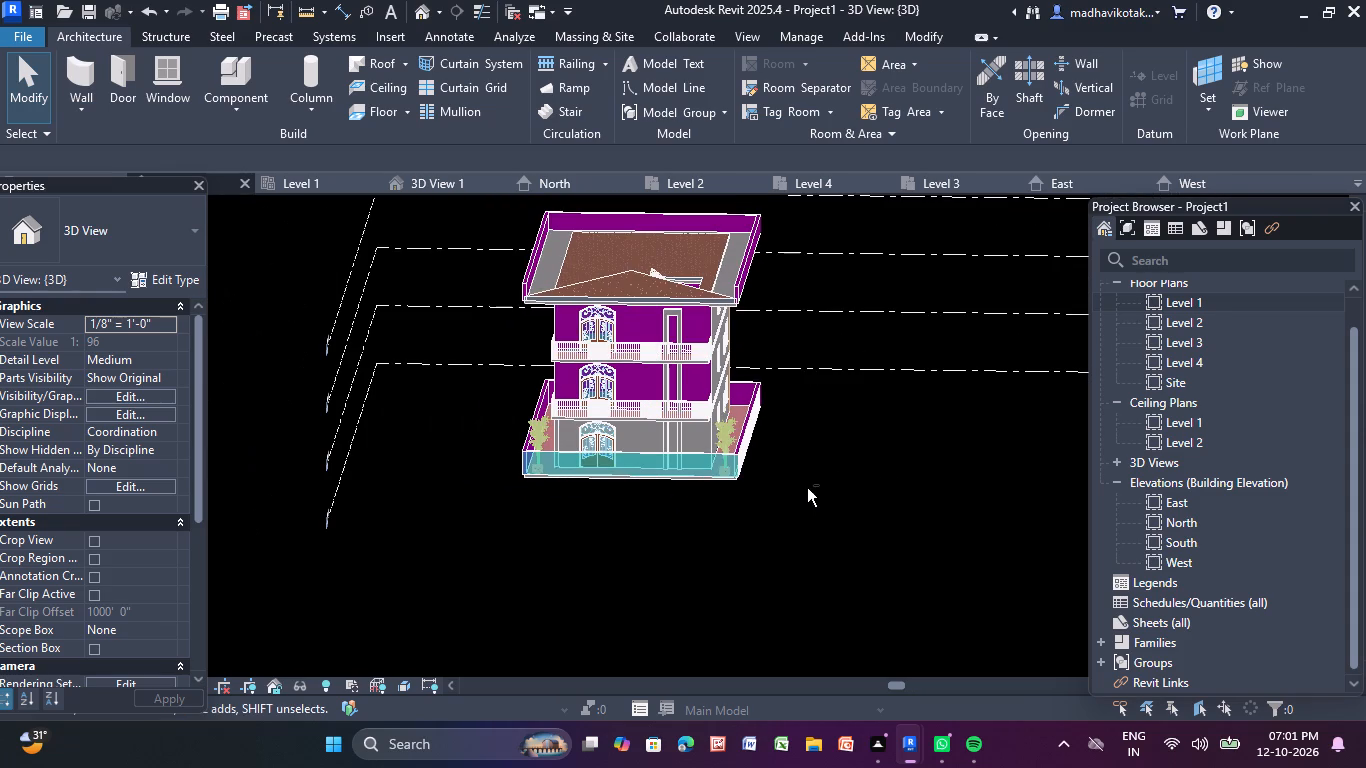
pyautogui.keyDown('shift'); pyautogui.moveTo(807, 488); pyautogui.dragTo(842, 384, button='middle'); pyautogui.keyUp('shift')
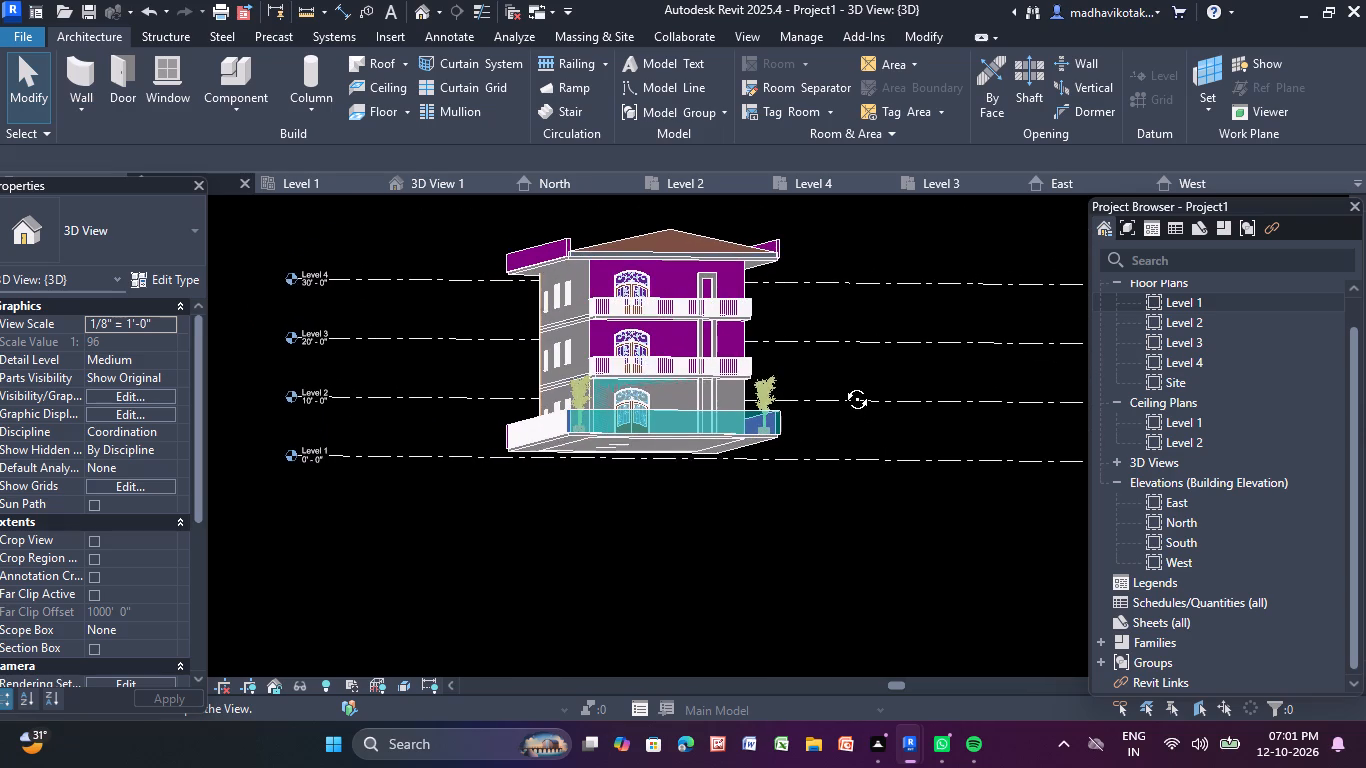
pyautogui.keyDown('shift'); pyautogui.moveTo(842, 384); pyautogui.dragTo(823, 397, button='middle'); pyautogui.keyUp('shift')
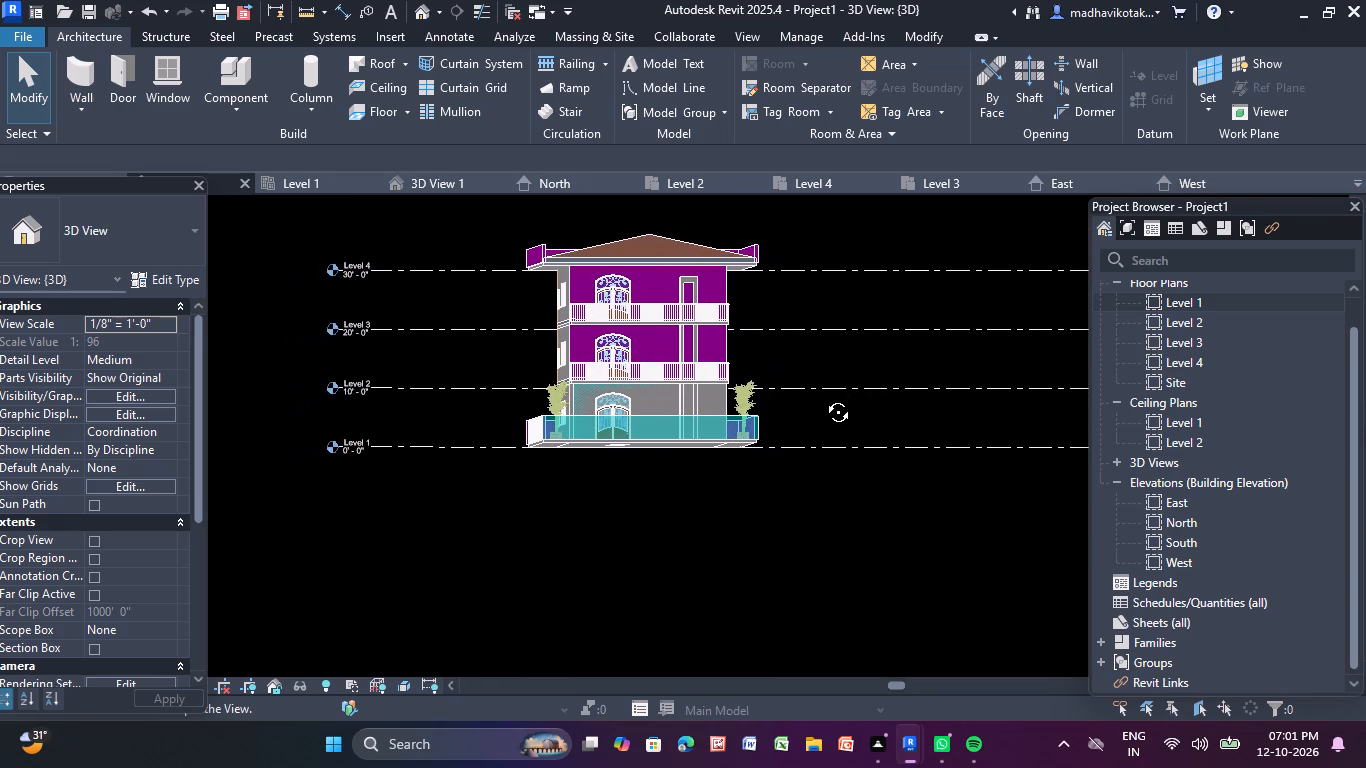
pyautogui.keyDown('shift'); pyautogui.moveTo(823, 397); pyautogui.dragTo(823, 396, button='middle'); pyautogui.keyUp('shift')
pyautogui.keyDown('shift'); pyautogui.scroll(4, 823, 397); pyautogui.keyUp('shift')
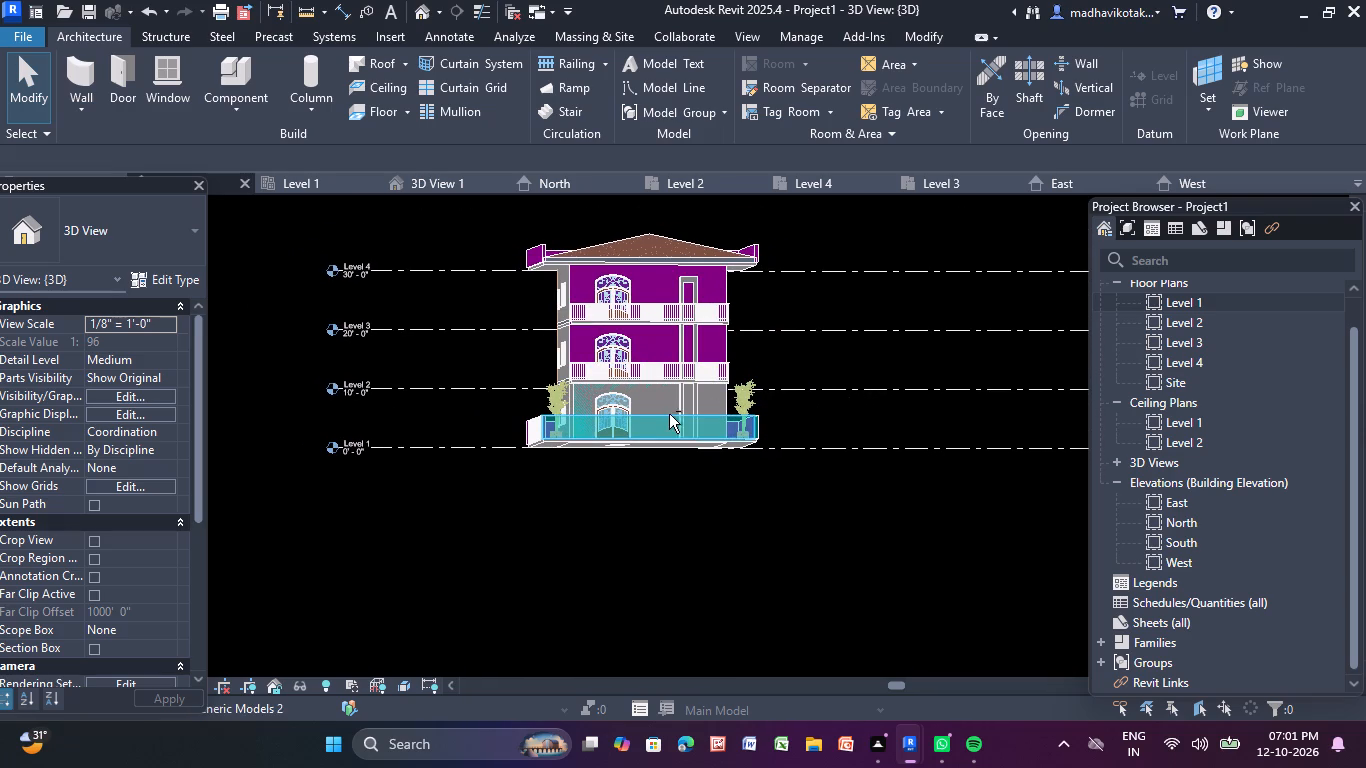
pyautogui.keyDown('shift'); pyautogui.scroll(10, 668, 414); pyautogui.keyUp('shift')
pyautogui.scroll(8, 661, 411)
pyautogui.scroll(-1, 660, 430)
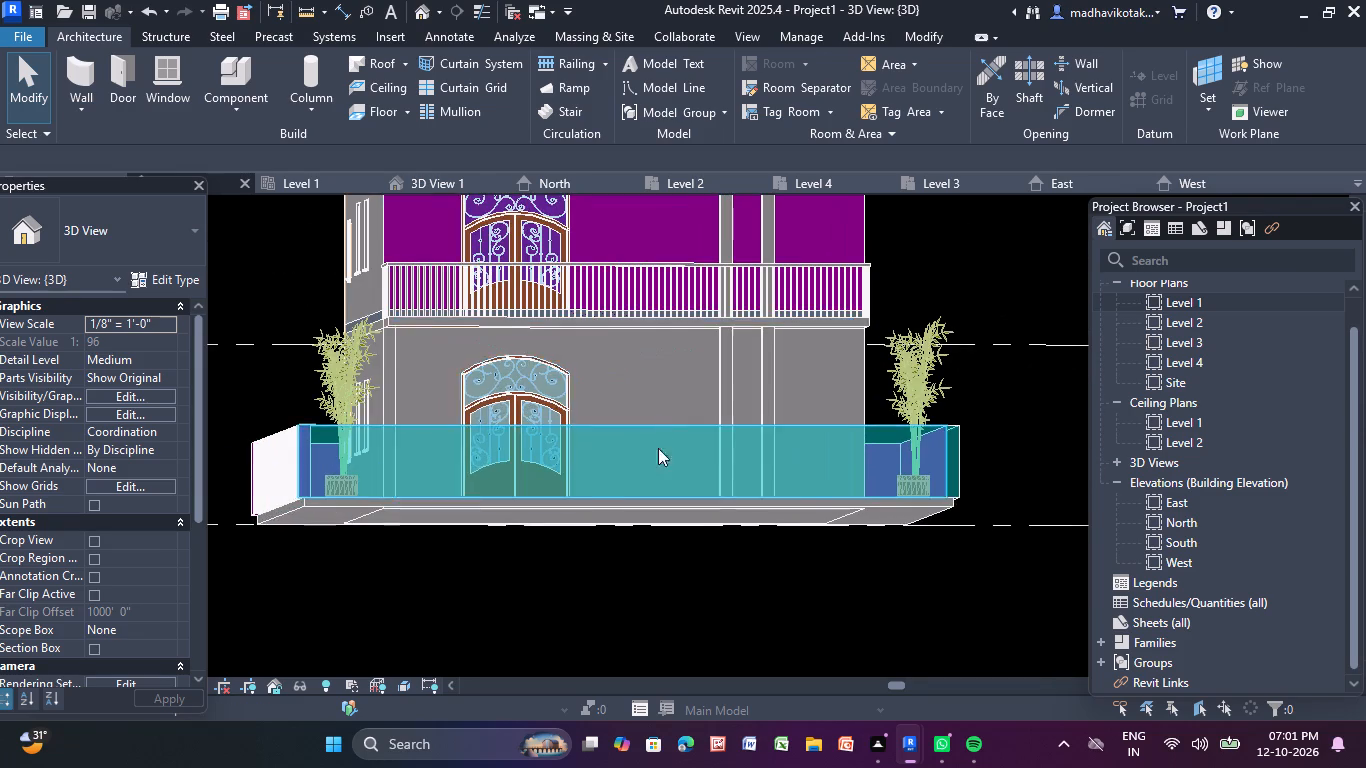
pyautogui.keyDown('shift'); pyautogui.scroll(-1, 653, 536); pyautogui.keyUp('shift')
pyautogui.keyDown('shift'); pyautogui.moveTo(653, 535); pyautogui.dragTo(817, 572, button='middle'); pyautogui.keyUp('shift')
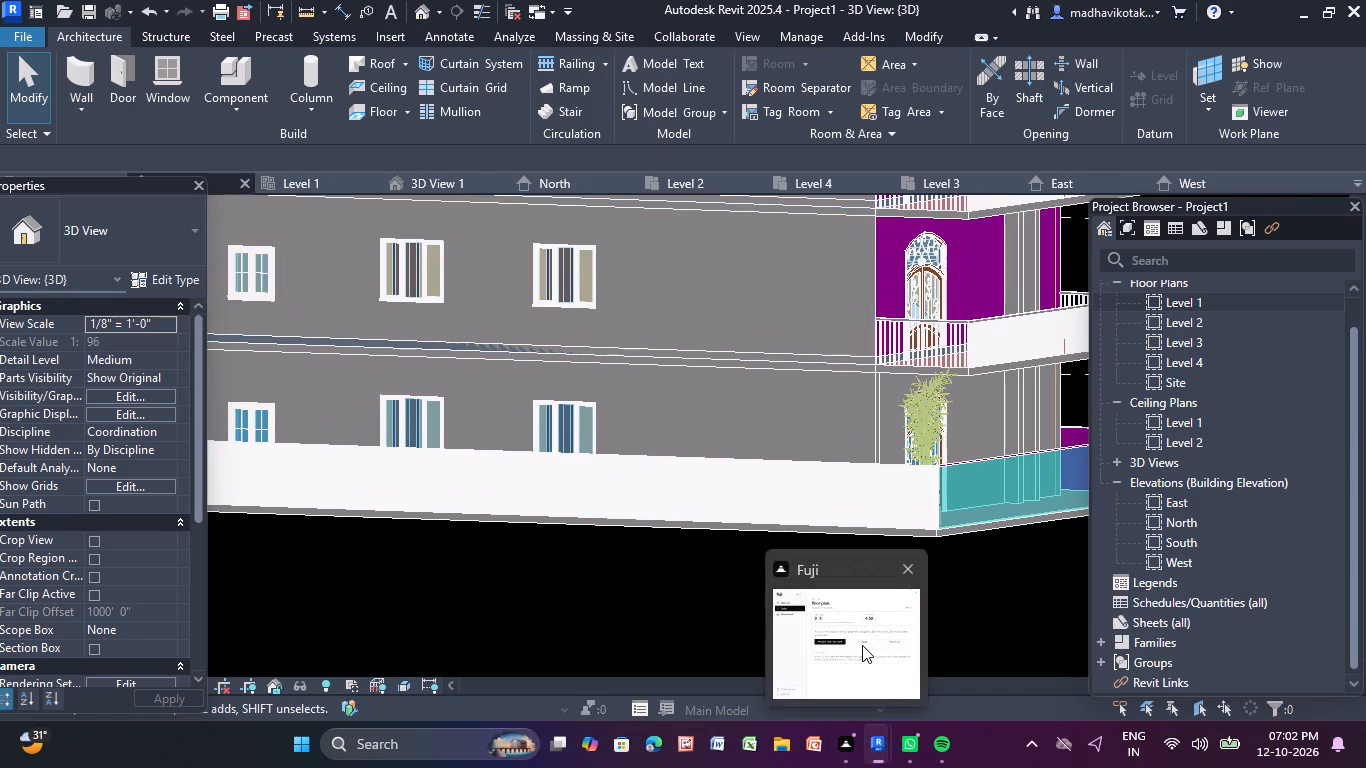
# Close the Properties palette and switch the 3D view to a visual style that displays realistic material textures.
pyautogui.click(195, 183)
pyautogui.click(105, 686)
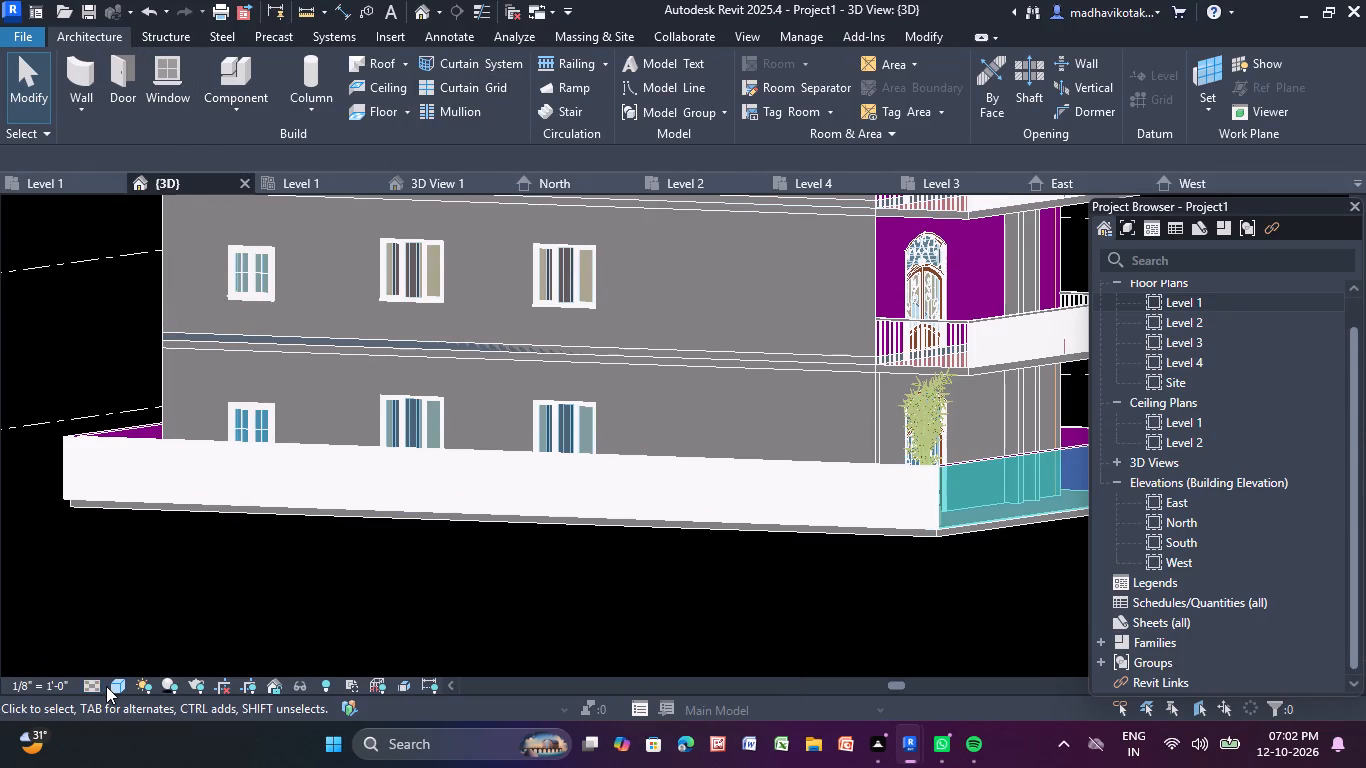
pyautogui.click(115, 687)
pyautogui.click(146, 664)
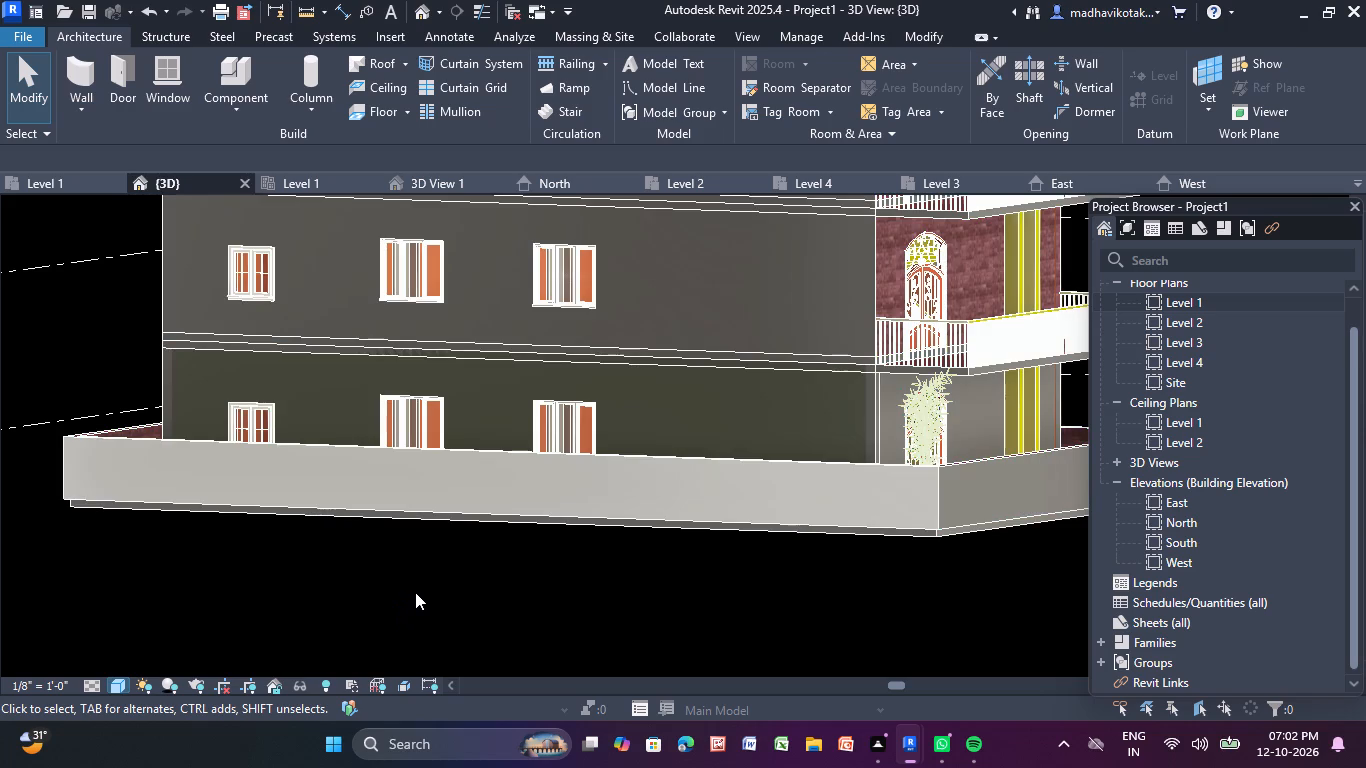
# Copy the brick-finished front wall of Level 2 and paste it aligned to Level 1 over the plain ground-floor front wall.
pyautogui.scroll(-1, 416, 592)
pyautogui.keyDown('ctrl'); pyautogui.moveTo(423, 596); pyautogui.dragTo(391, 599, button='middle'); pyautogui.keyUp('ctrl')
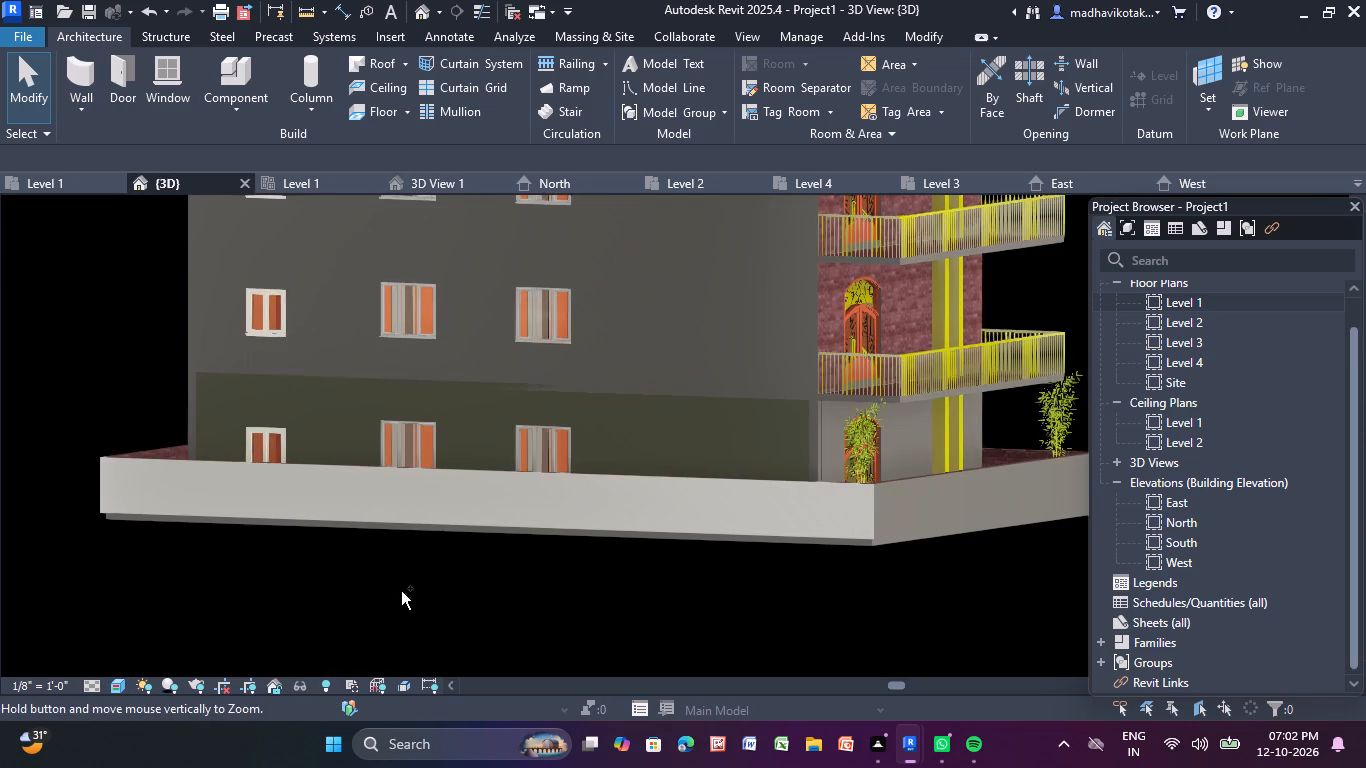
pyautogui.scroll(-4, 421, 578)
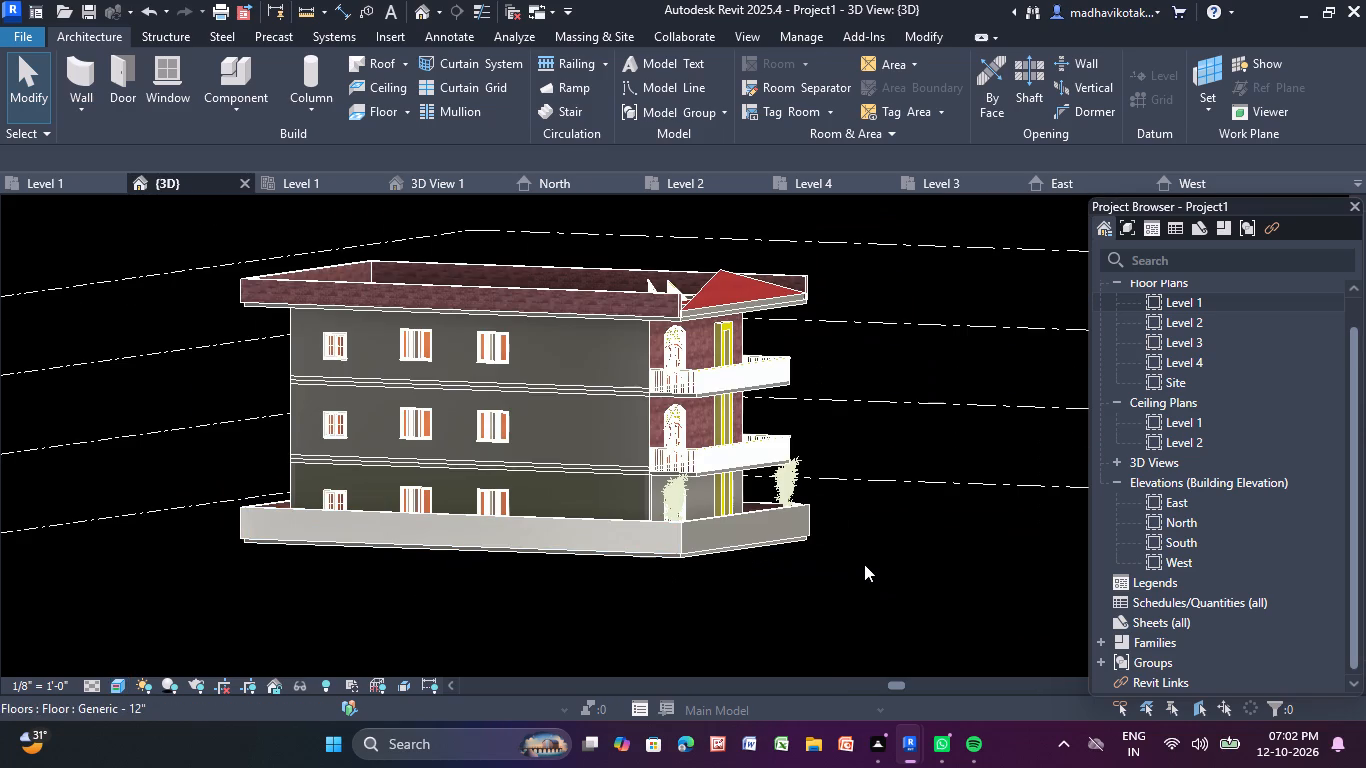
pyautogui.moveTo(864, 563); pyautogui.dragTo(680, 602, button='middle')
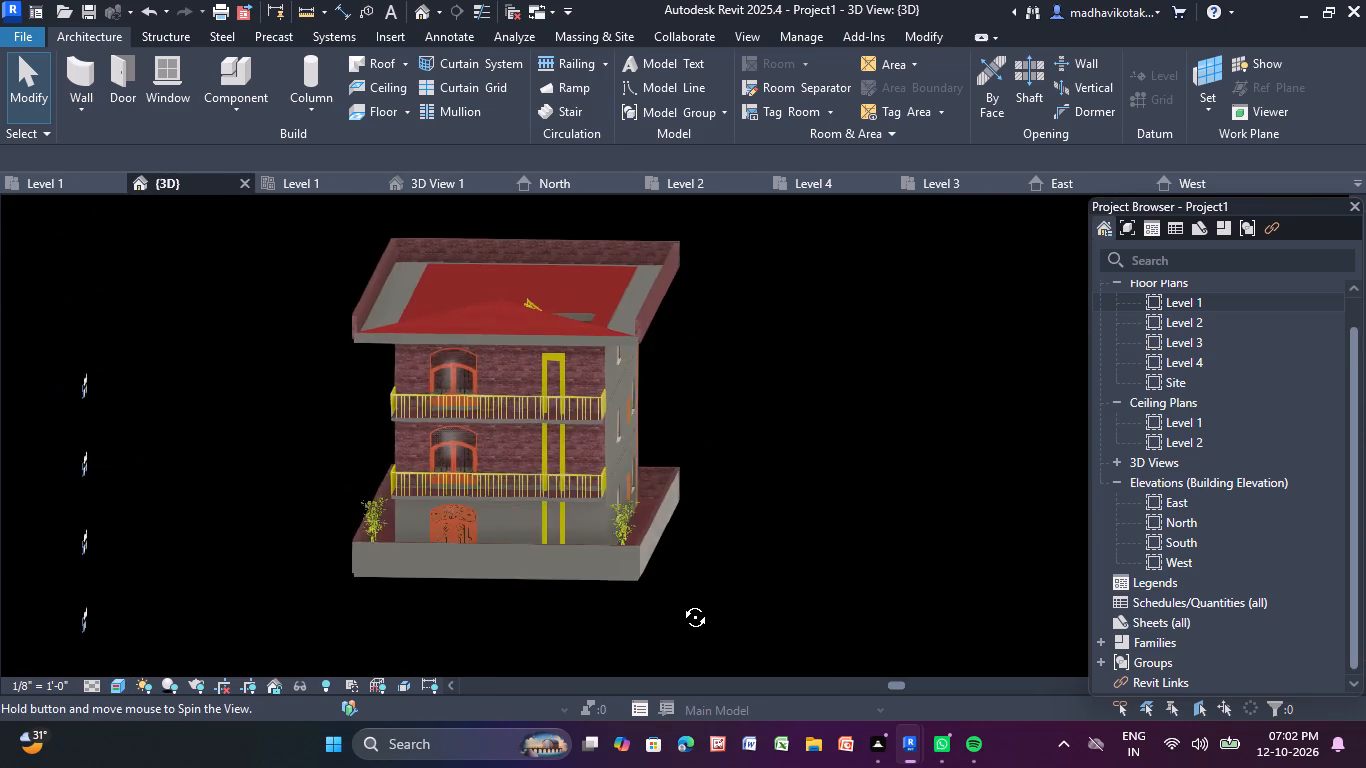
pyautogui.moveTo(680, 602); pyautogui.dragTo(686, 542, button='middle')
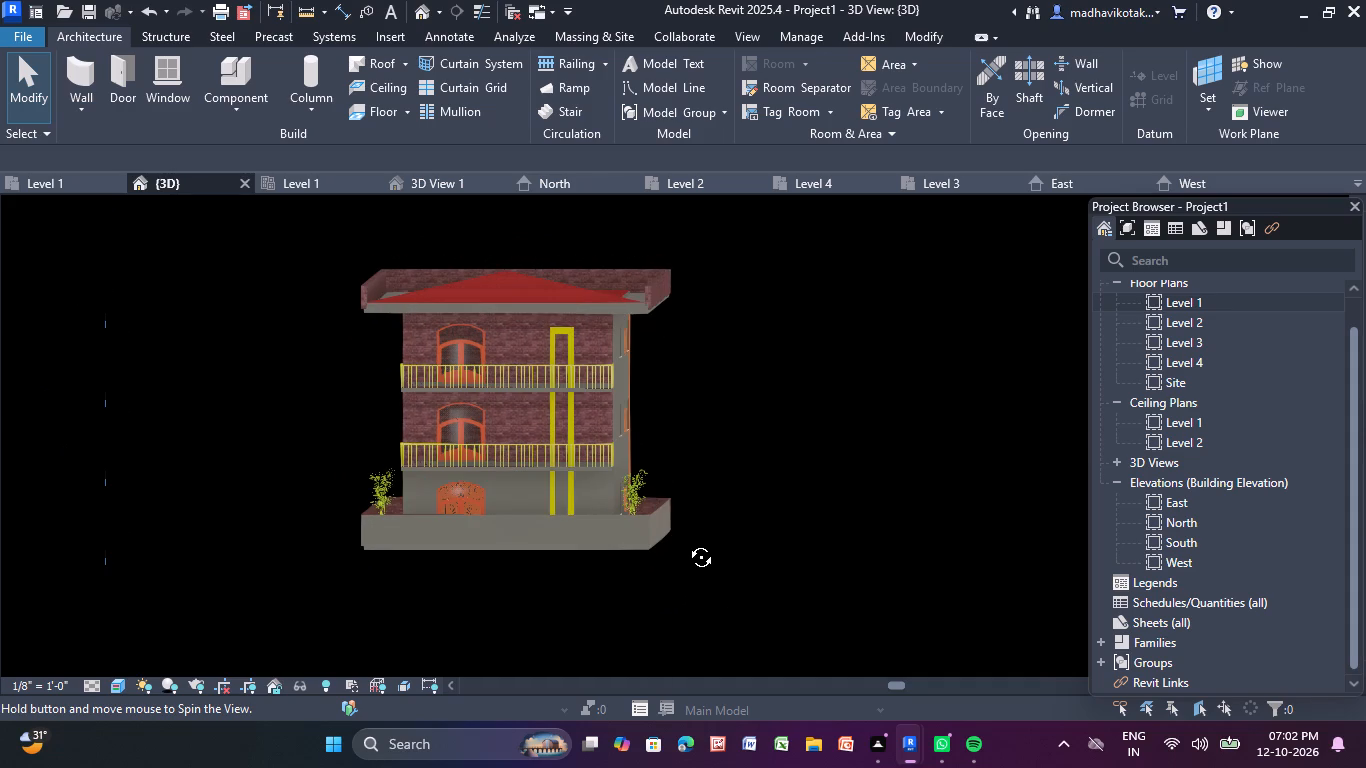
pyautogui.moveTo(686, 542); pyautogui.dragTo(705, 542, button='middle')
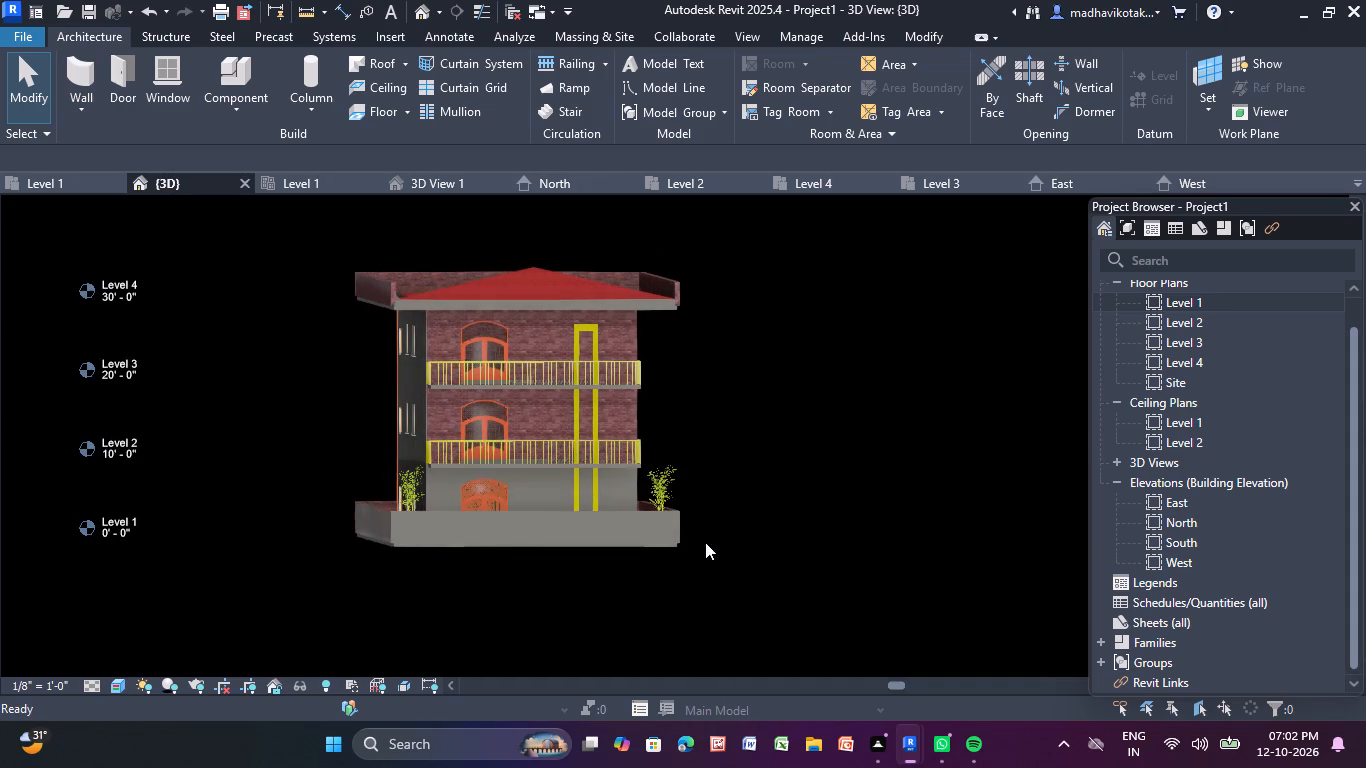
pyautogui.scroll(5, 536, 476)
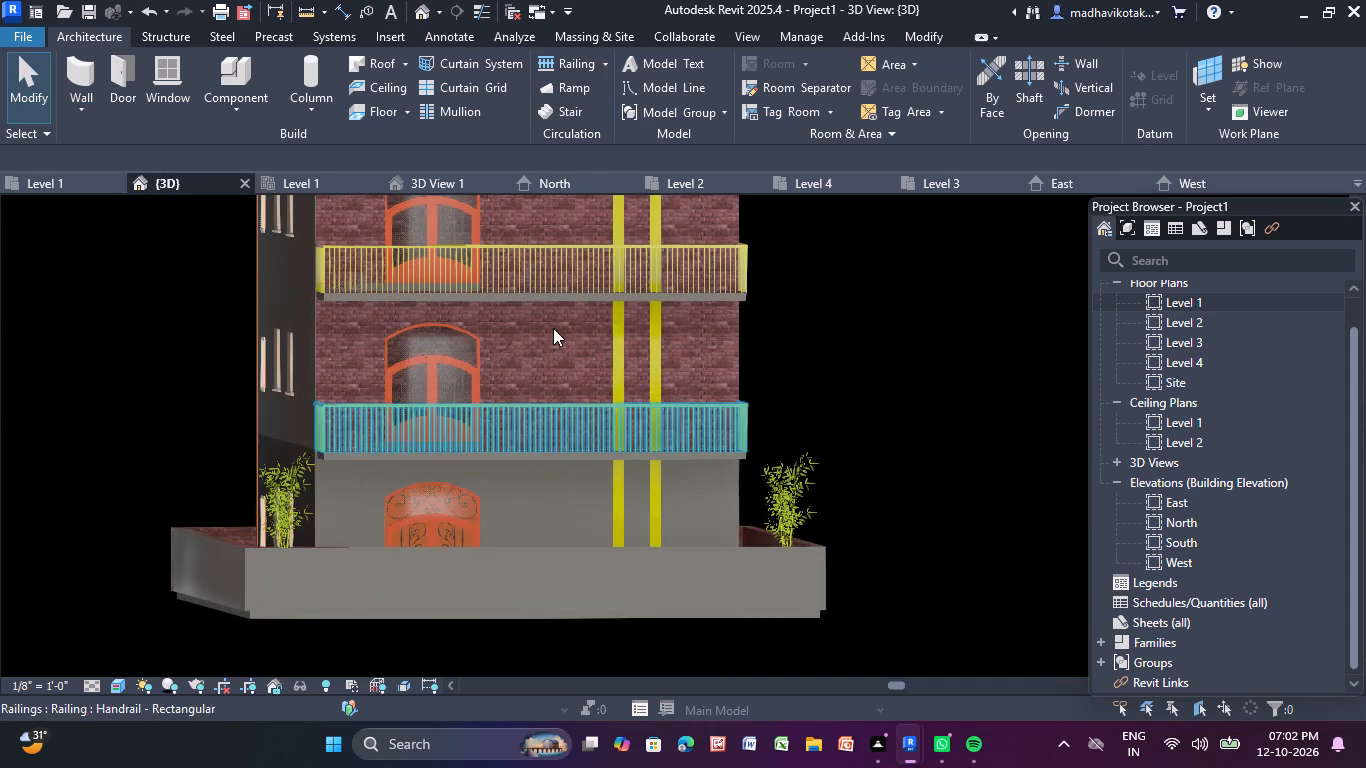
pyautogui.click(549, 329)
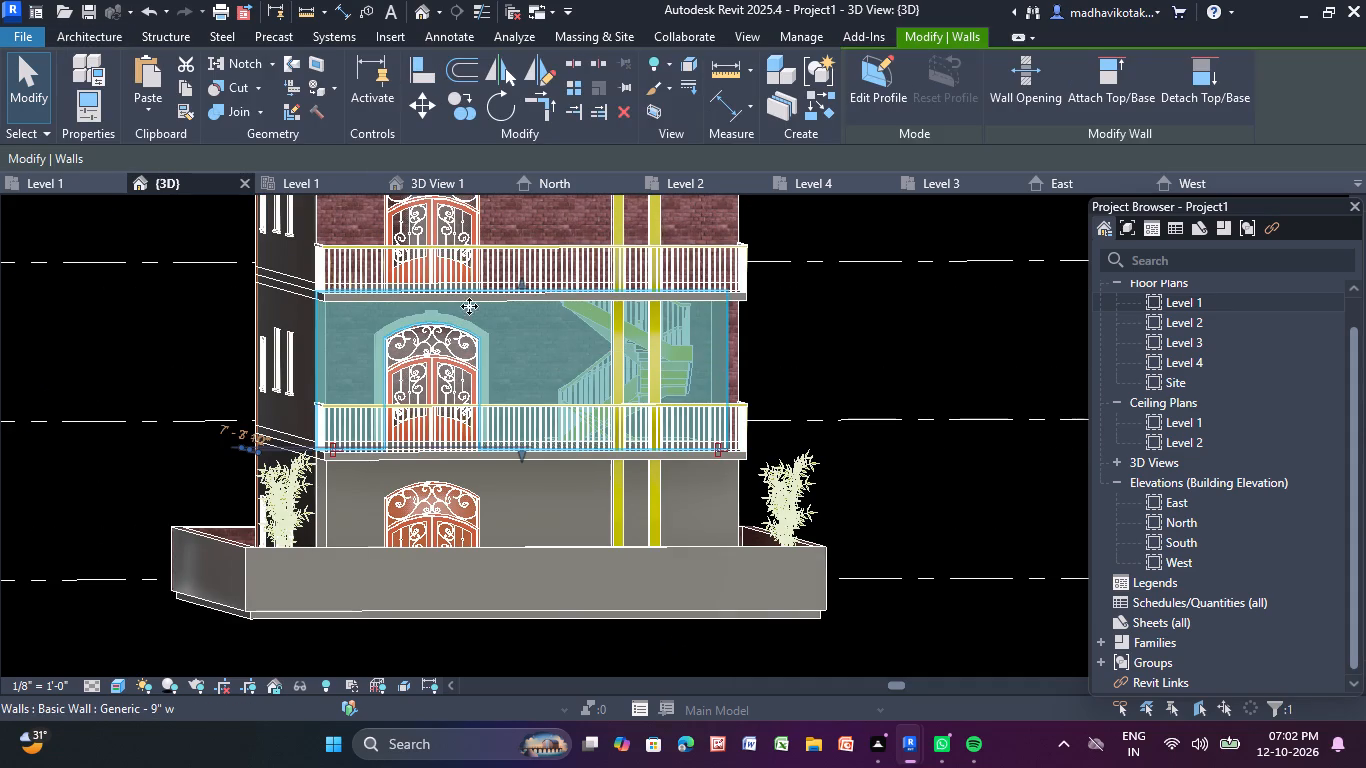
pyautogui.click(187, 93)
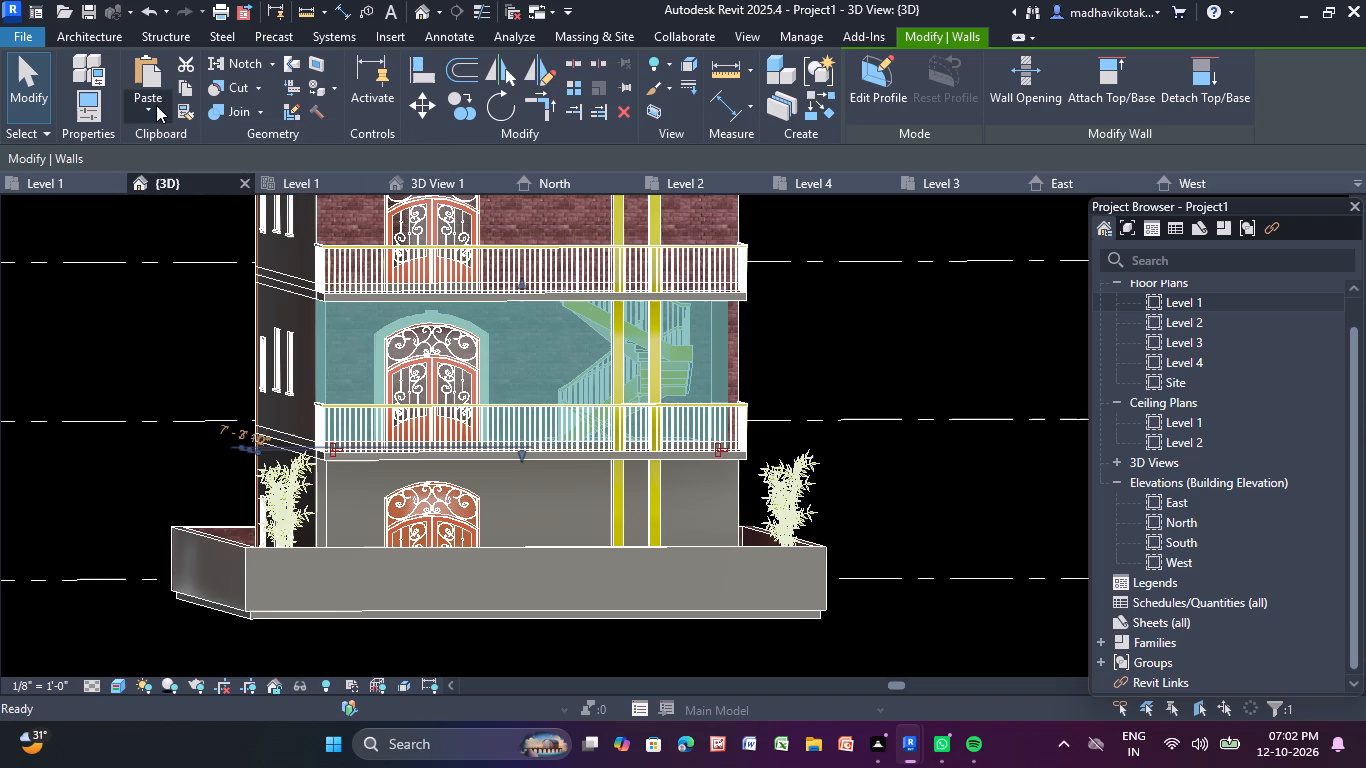
pyautogui.click(156, 105)
pyautogui.click(213, 185)
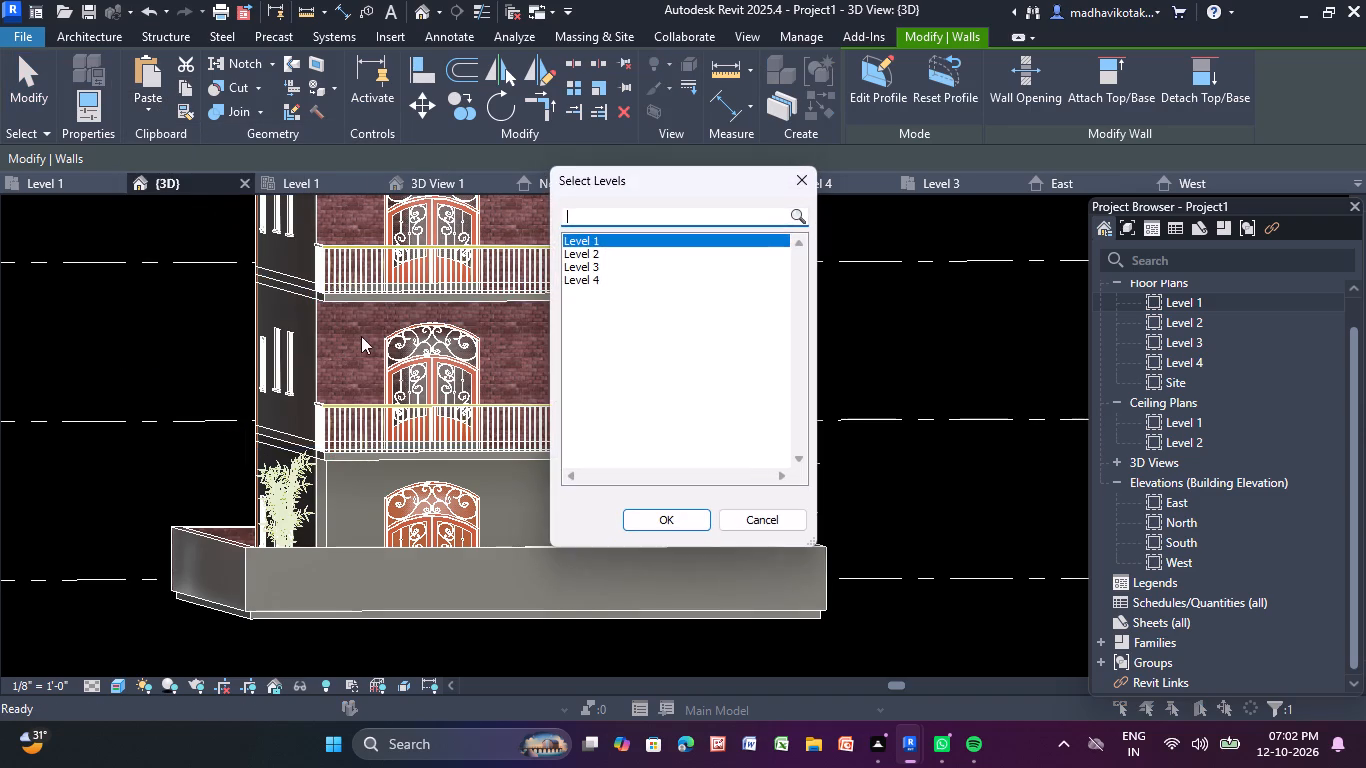
pyautogui.click(697, 525)
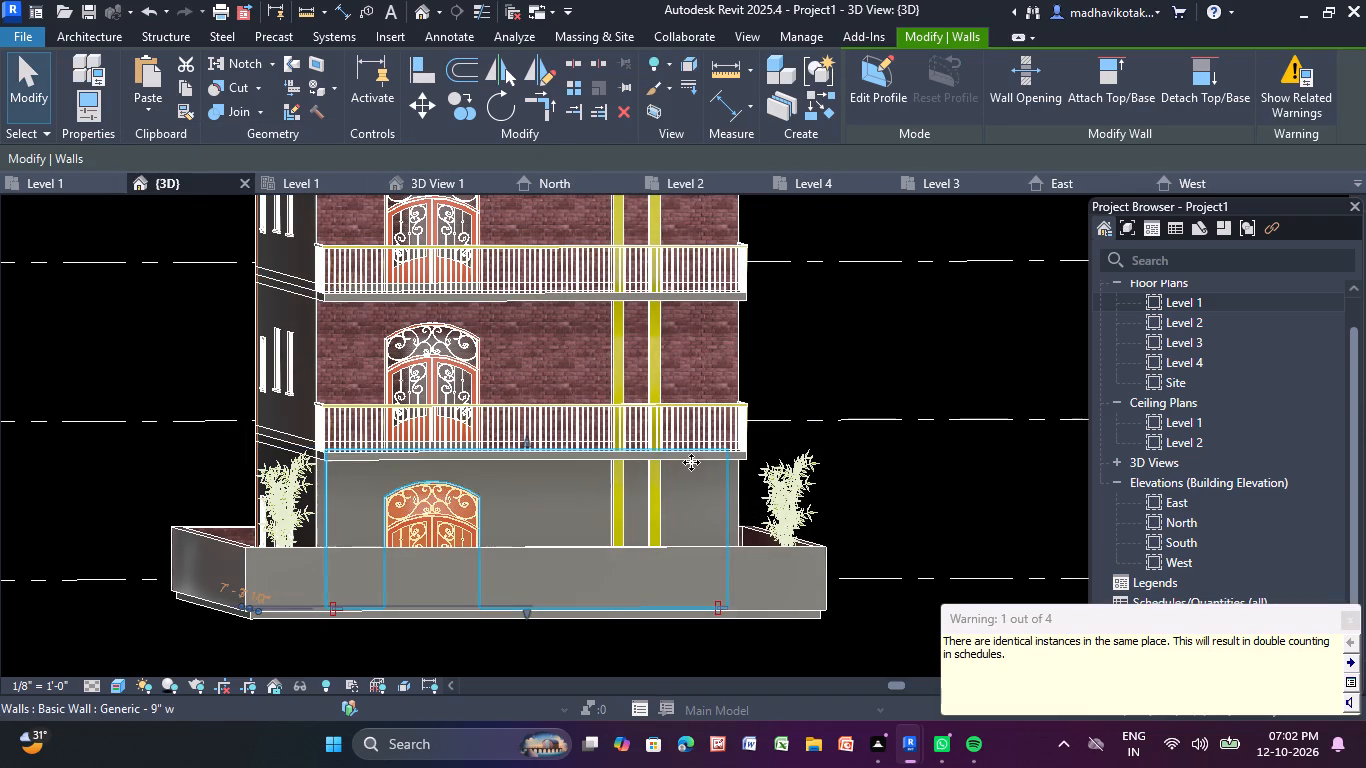
pyautogui.click(546, 497)
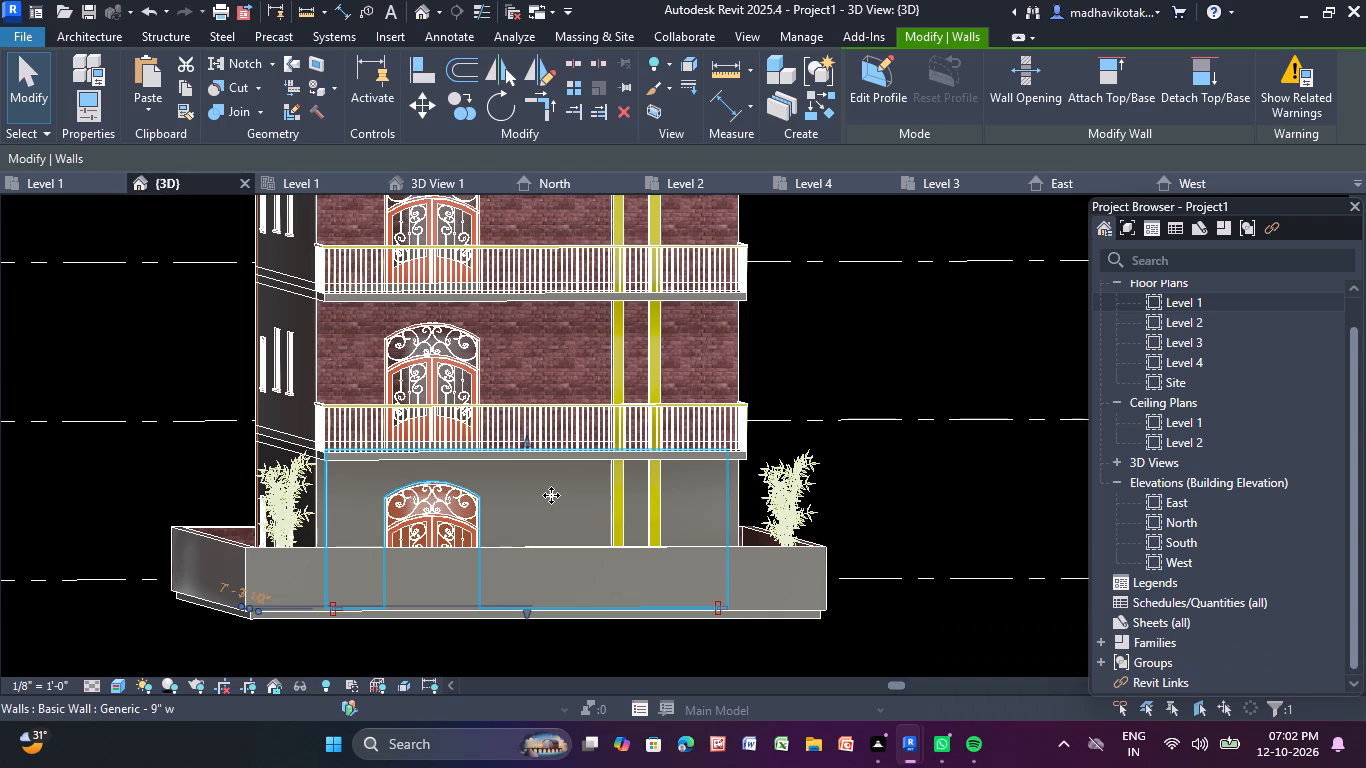
pyautogui.press('Escape')
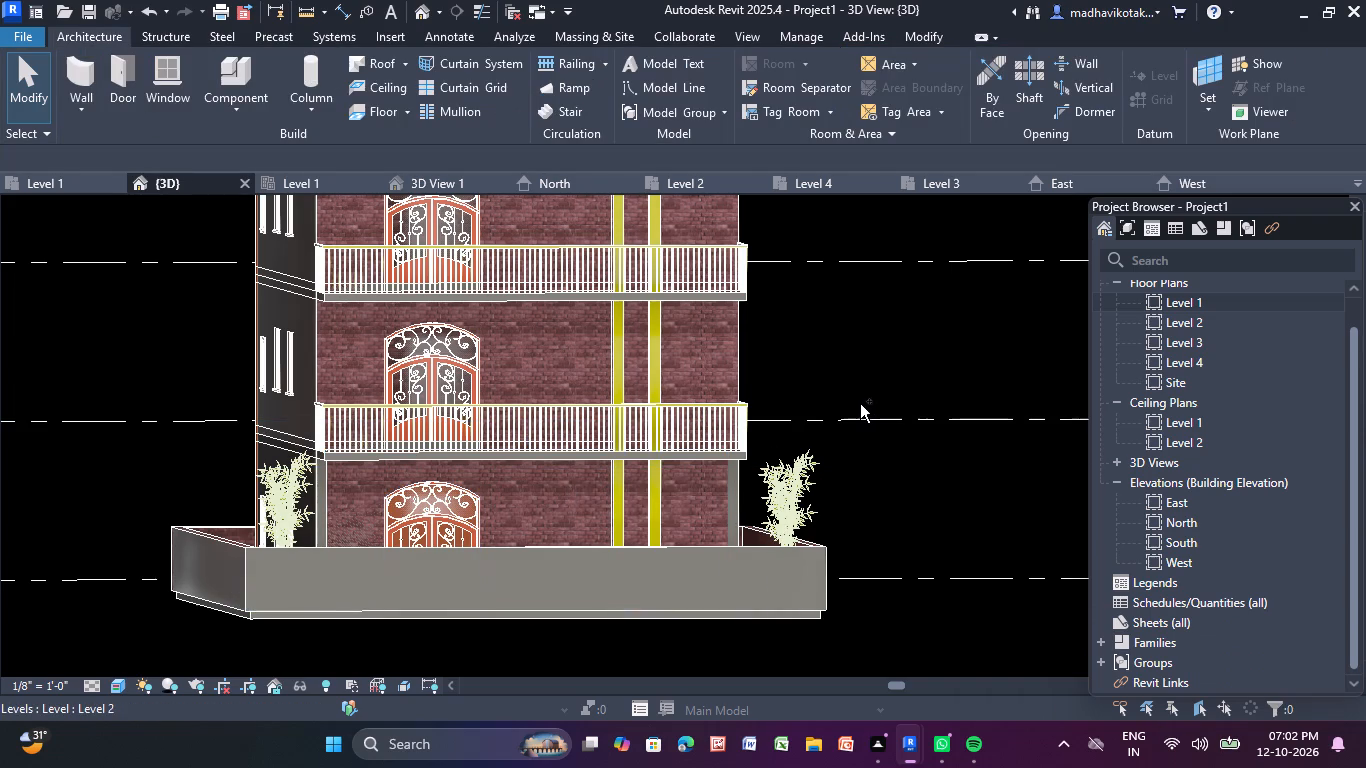
# Examine the brick front facade and the building's side from the front and from an angle in 3D.
pyautogui.keyDown('ctrl'); pyautogui.moveTo(860, 404); pyautogui.dragTo(902, 464, button='middle'); pyautogui.keyUp('ctrl')
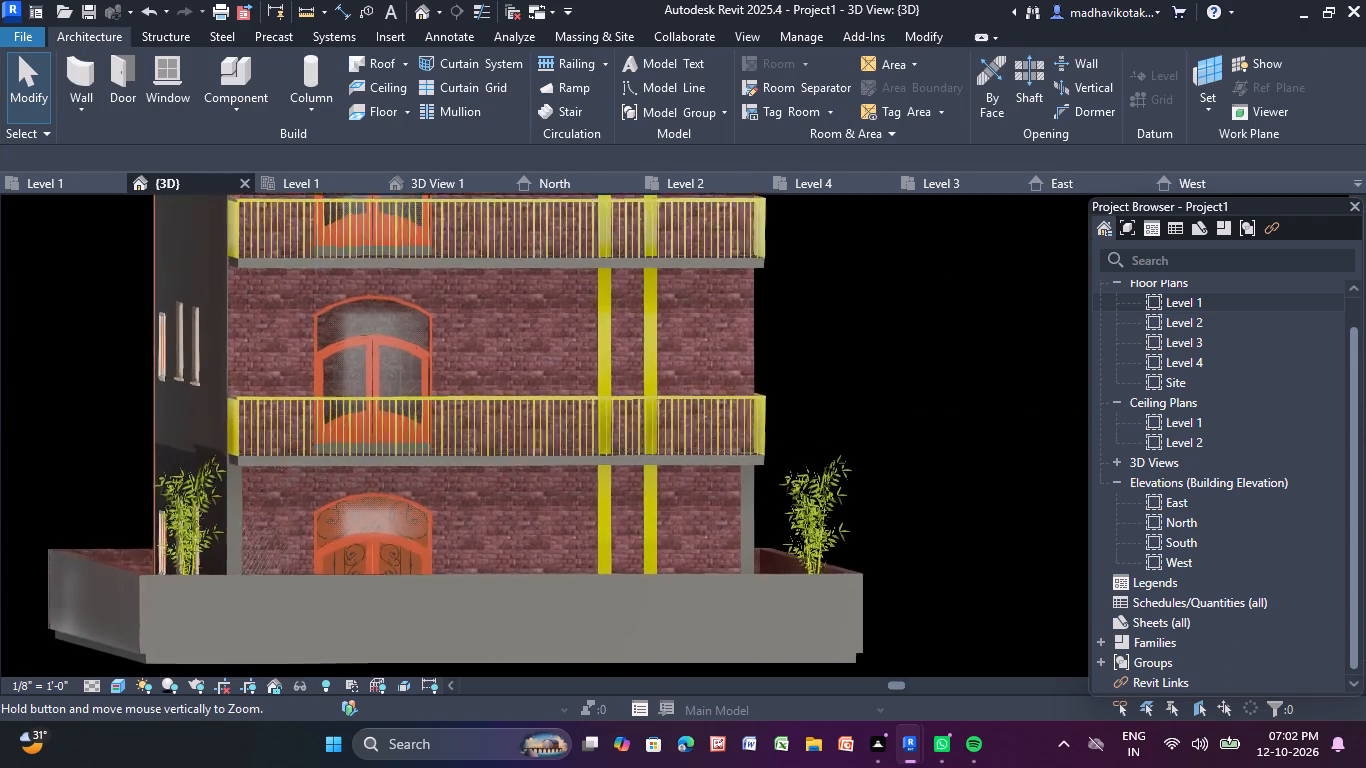
pyautogui.keyDown('ctrl'); pyautogui.moveTo(902, 464); pyautogui.dragTo(888, 383, button='middle'); pyautogui.keyUp('ctrl')
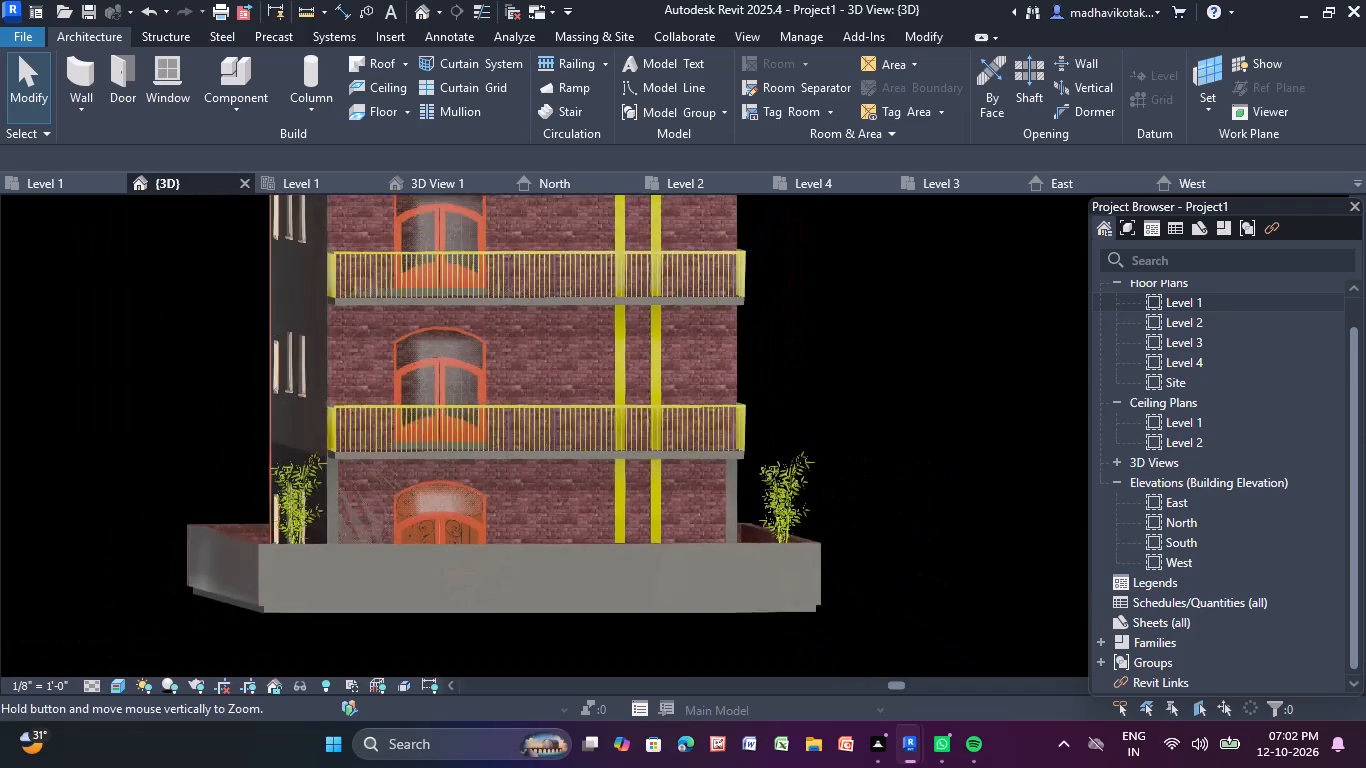
pyautogui.keyDown('ctrl'); pyautogui.moveTo(888, 383); pyautogui.dragTo(853, 327, button='middle'); pyautogui.keyUp('ctrl')
pyautogui.scroll(-4, 853, 327)
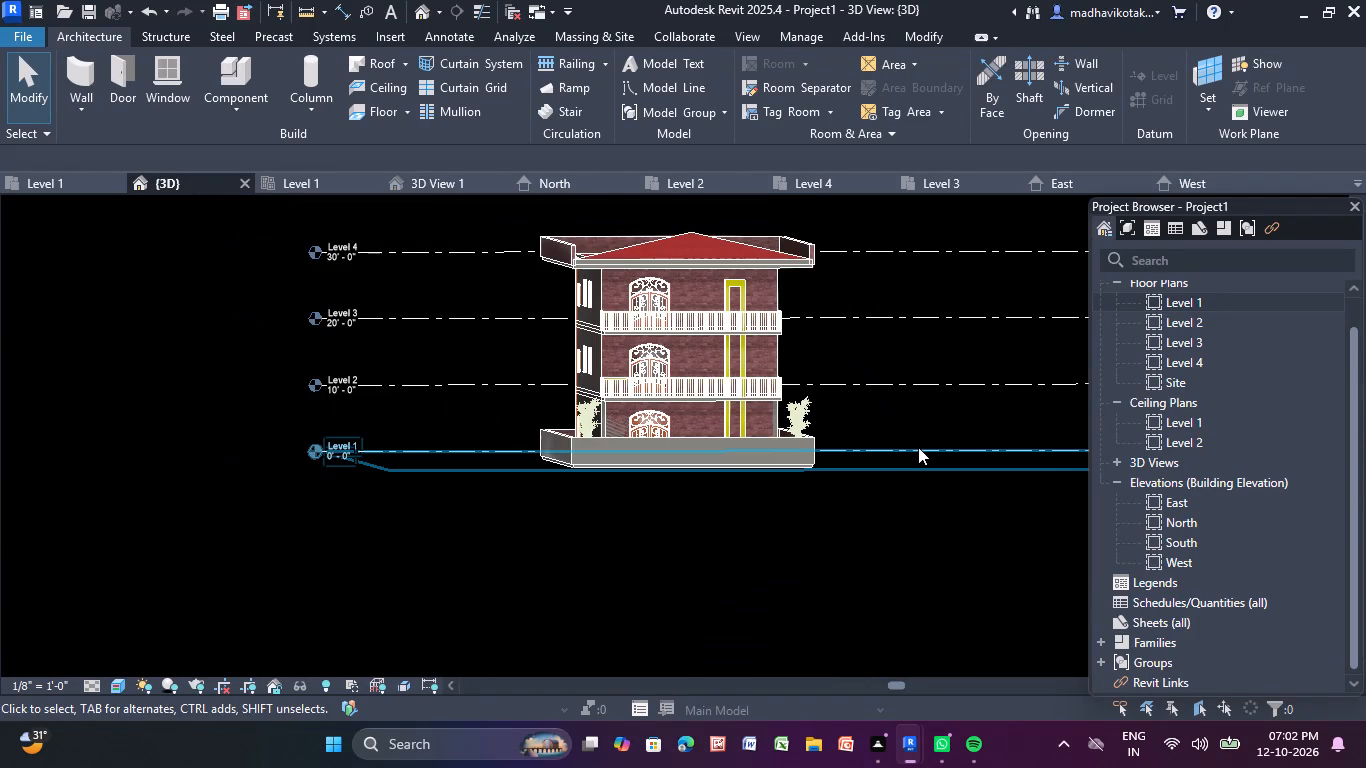
pyautogui.keyDown('shift'); pyautogui.moveTo(919, 445); pyautogui.dragTo(1017, 498, button='middle'); pyautogui.keyUp('shift')
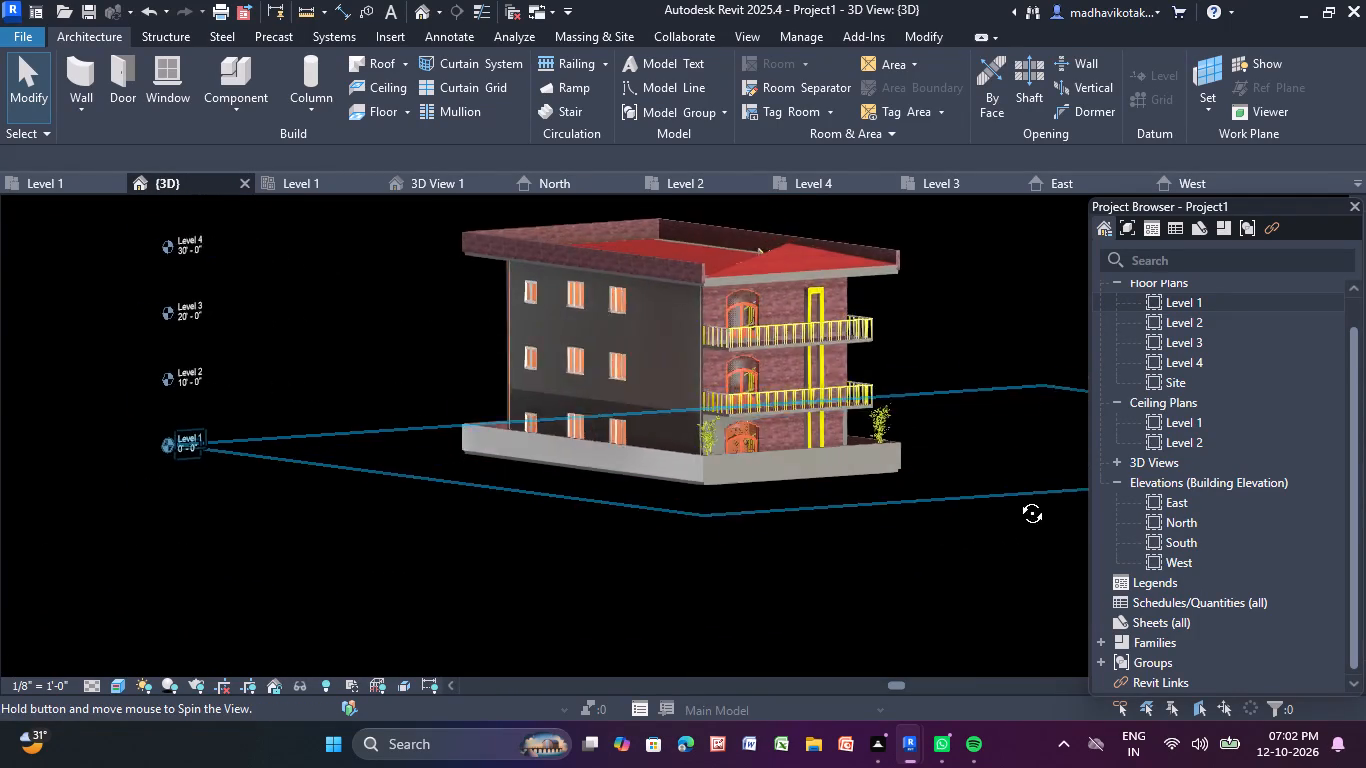
pyautogui.keyDown('shift'); pyautogui.moveTo(1017, 498); pyautogui.dragTo(1057, 540, button='middle'); pyautogui.keyUp('shift')
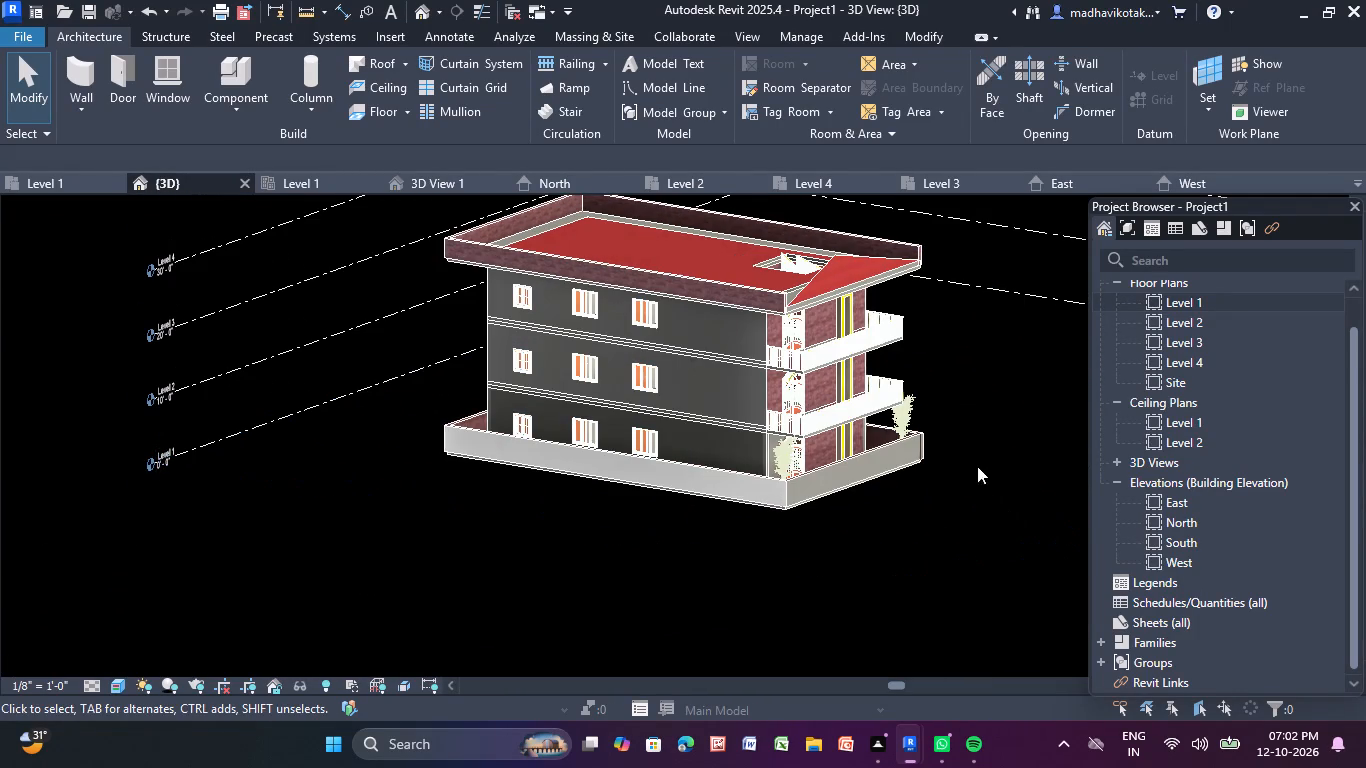
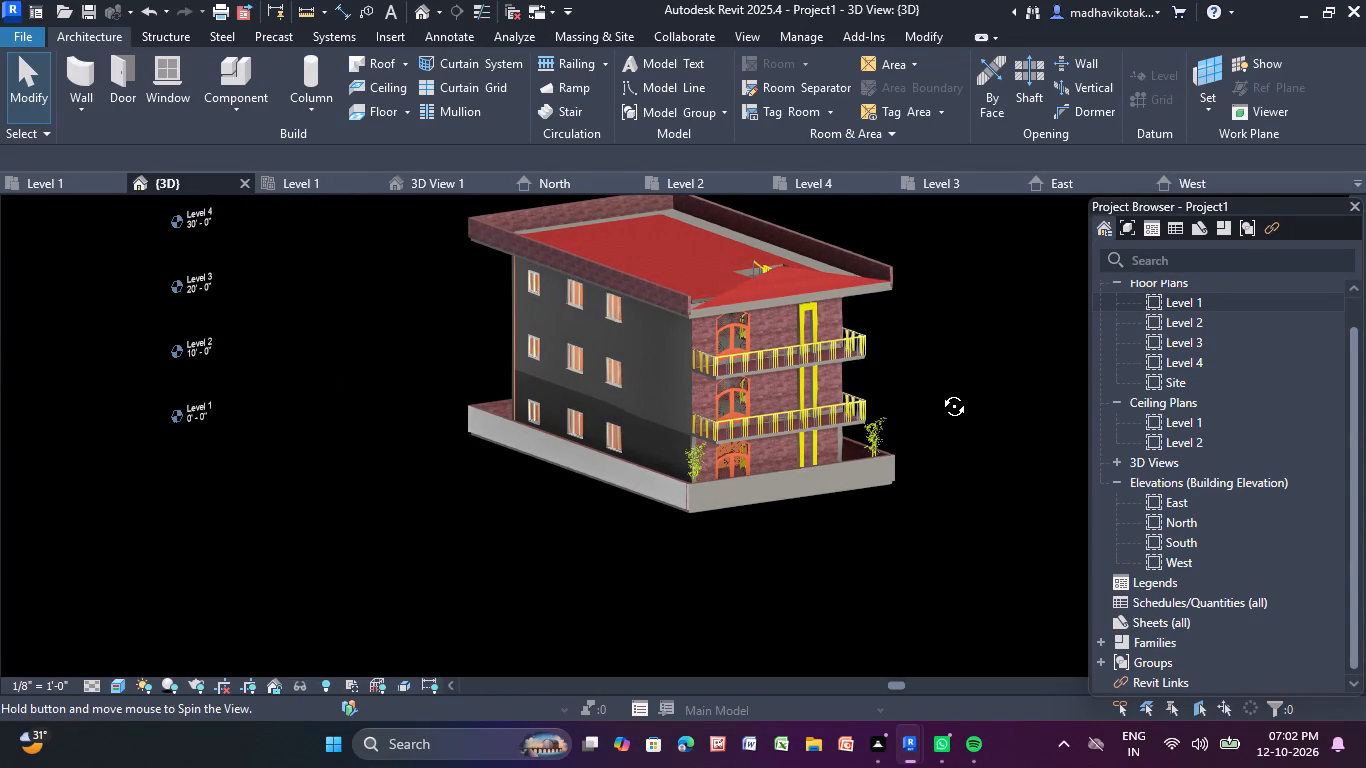
# Examine the building's exterior from all sides and underneath, including the brick front facade, side walls, roof and boundary walls.
pyautogui.keyDown('shift'); pyautogui.scroll(2, 939, 391); pyautogui.keyUp('shift')
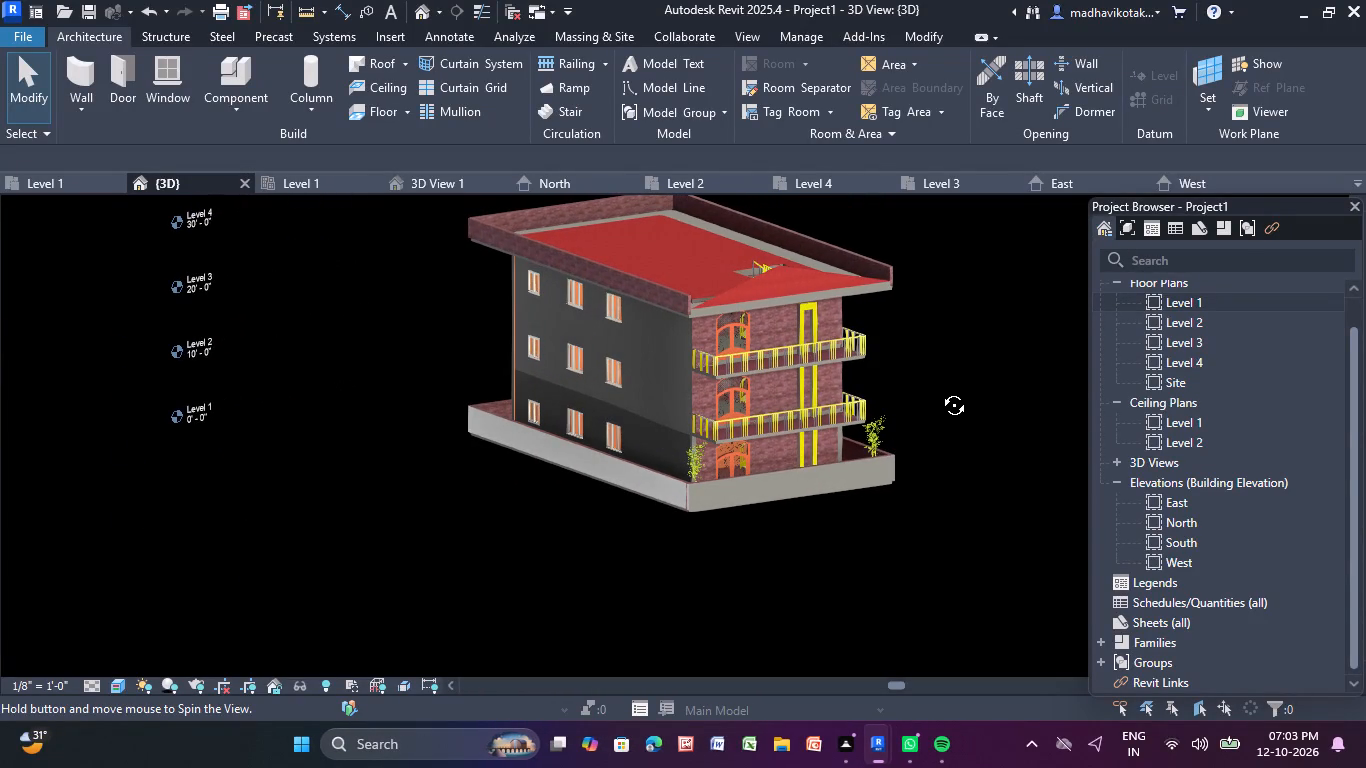
pyautogui.keyDown('shift'); pyautogui.scroll(1, 939, 390); pyautogui.keyUp('shift')
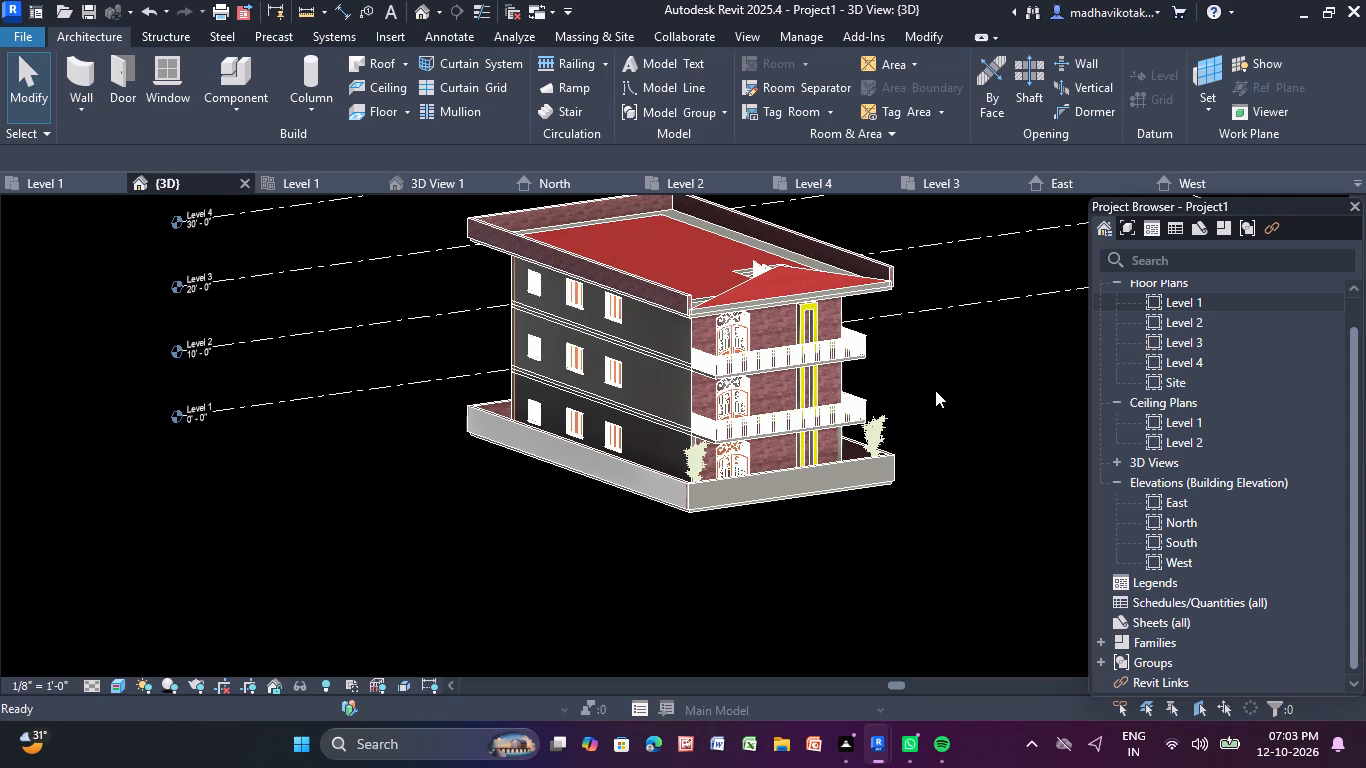
pyautogui.scroll(-1, 935, 390)
pyautogui.keyDown('shift'); pyautogui.moveTo(935, 391); pyautogui.dragTo(755, 399, button='middle'); pyautogui.keyUp('shift')
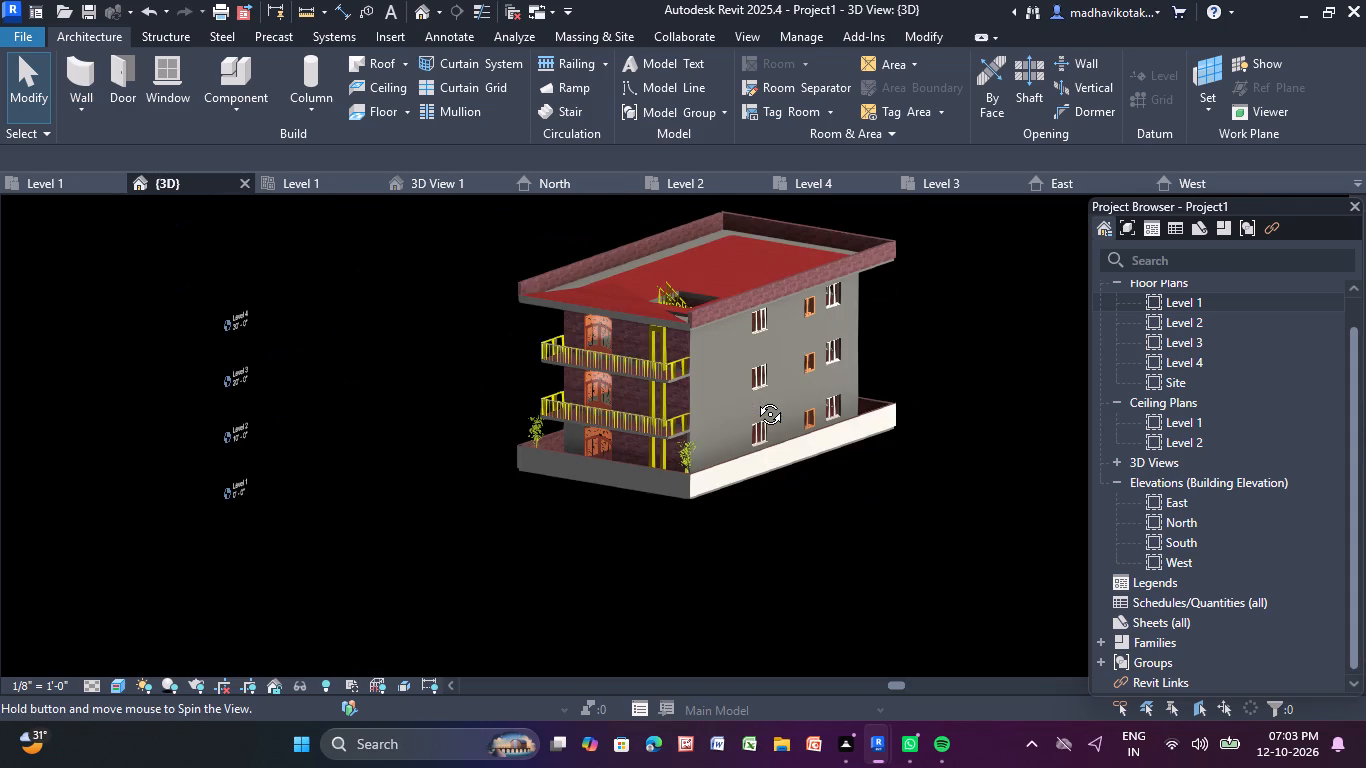
pyautogui.keyDown('shift'); pyautogui.moveTo(755, 399); pyautogui.dragTo(834, 164, button='middle'); pyautogui.keyUp('shift')
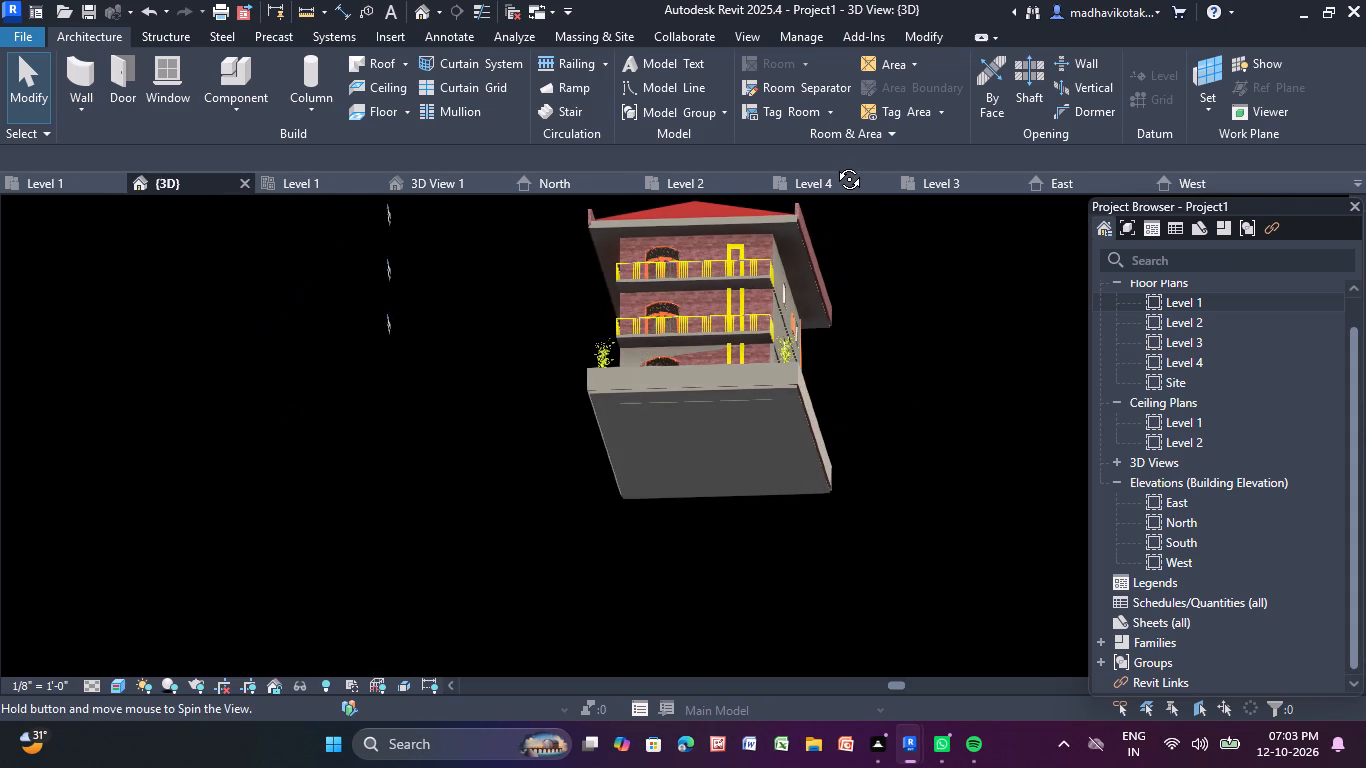
pyautogui.keyDown('shift'); pyautogui.moveTo(834, 164); pyautogui.dragTo(319, 320, button='middle'); pyautogui.keyUp('shift')
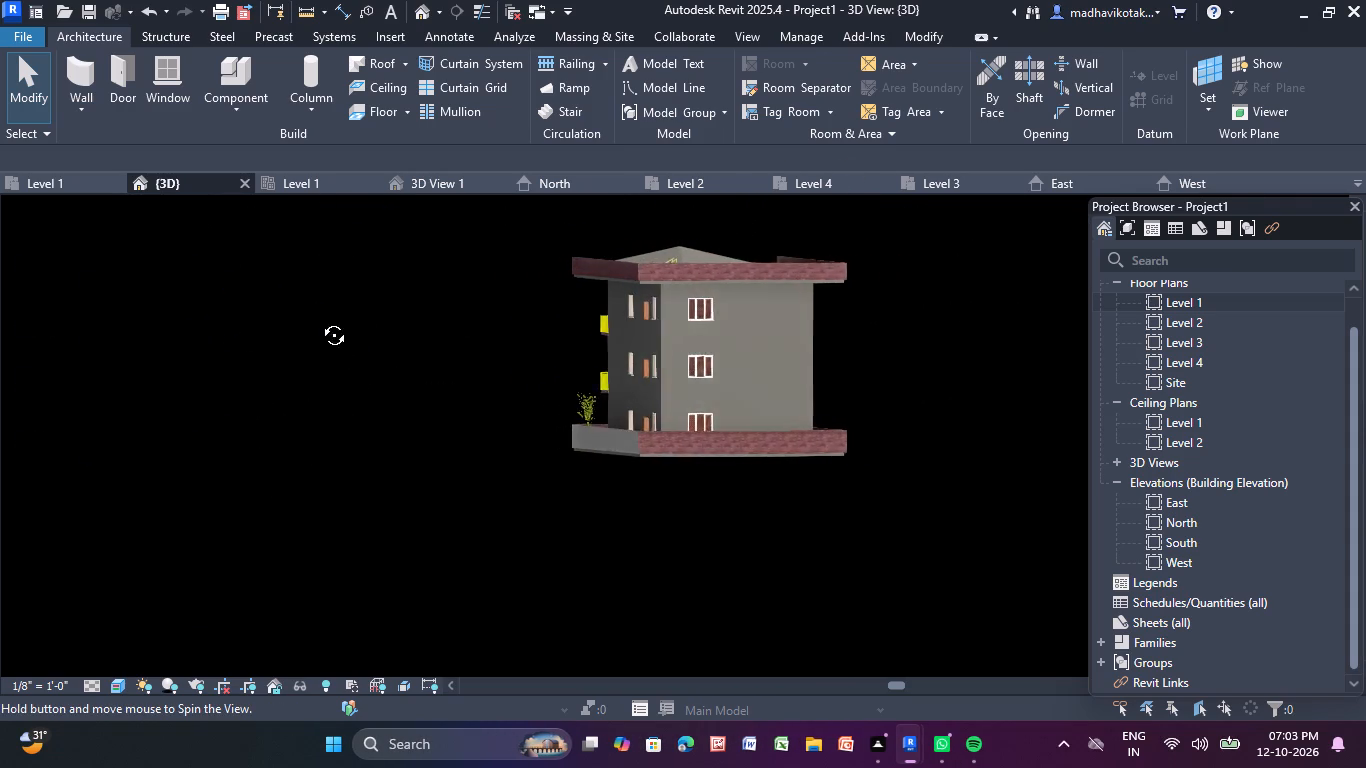
pyautogui.keyDown('shift'); pyautogui.moveTo(319, 320); pyautogui.dragTo(1142, 438, button='middle'); pyautogui.keyUp('shift')
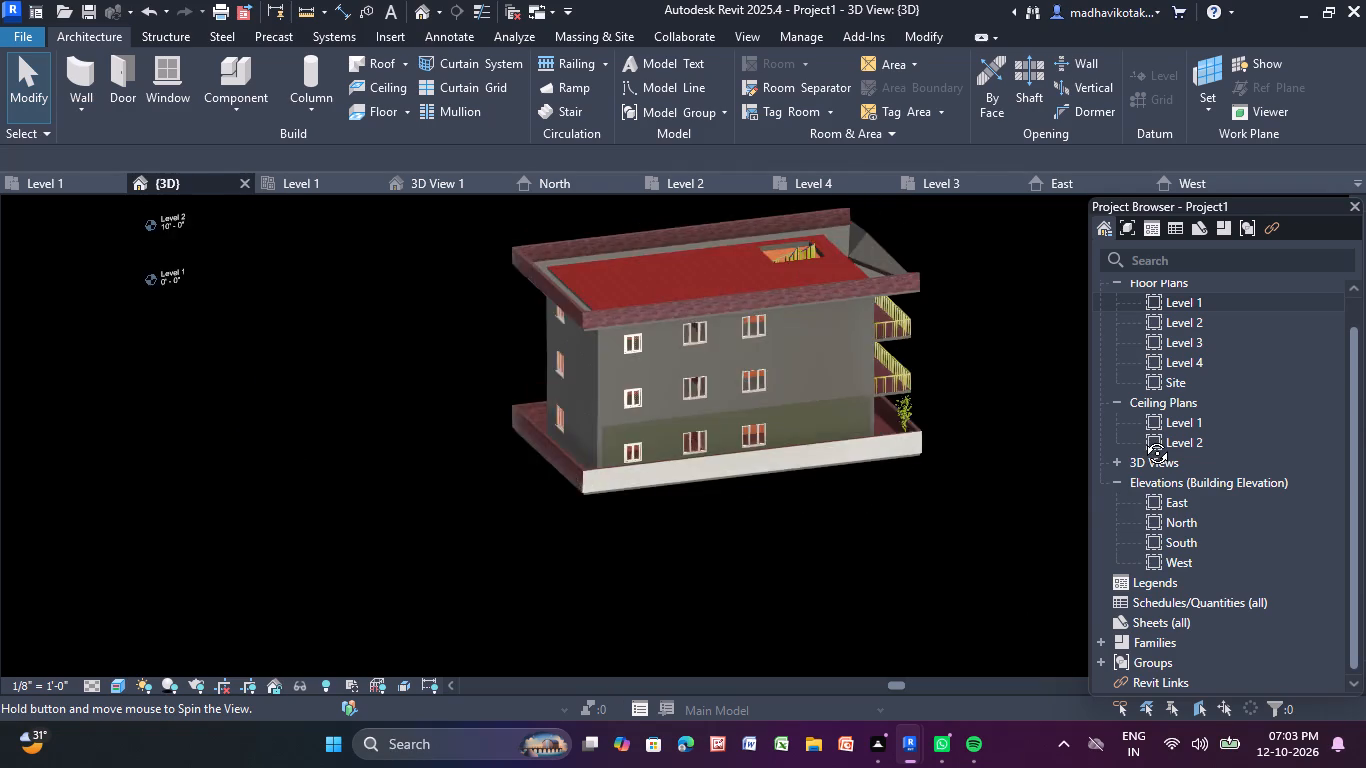
pyautogui.keyDown('shift'); pyautogui.moveTo(1142, 438); pyautogui.dragTo(833, 423, button='middle'); pyautogui.keyUp('shift')
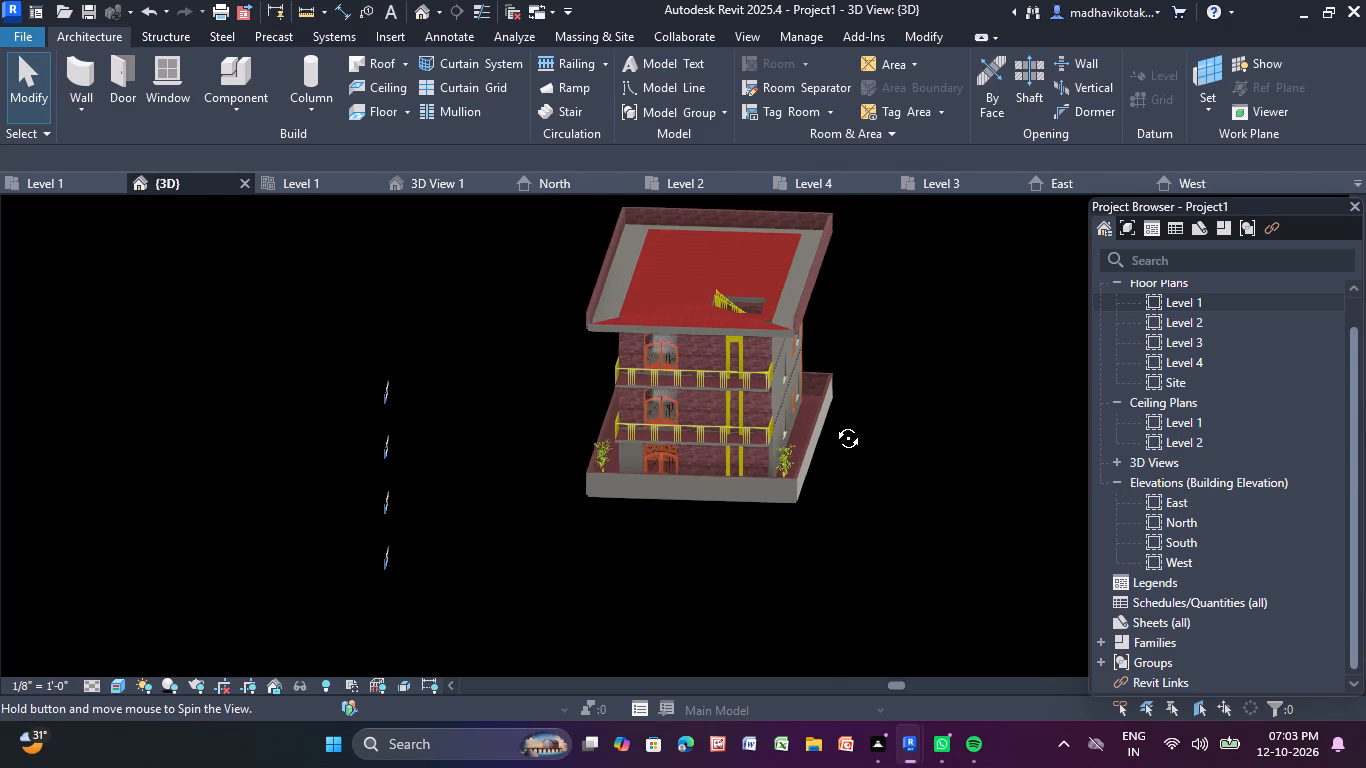
pyautogui.keyDown('shift'); pyautogui.moveTo(833, 423); pyautogui.dragTo(870, 348, button='middle'); pyautogui.keyUp('shift')
pyautogui.keyDown('shift'); pyautogui.scroll(1, 832, 404); pyautogui.keyUp('shift')
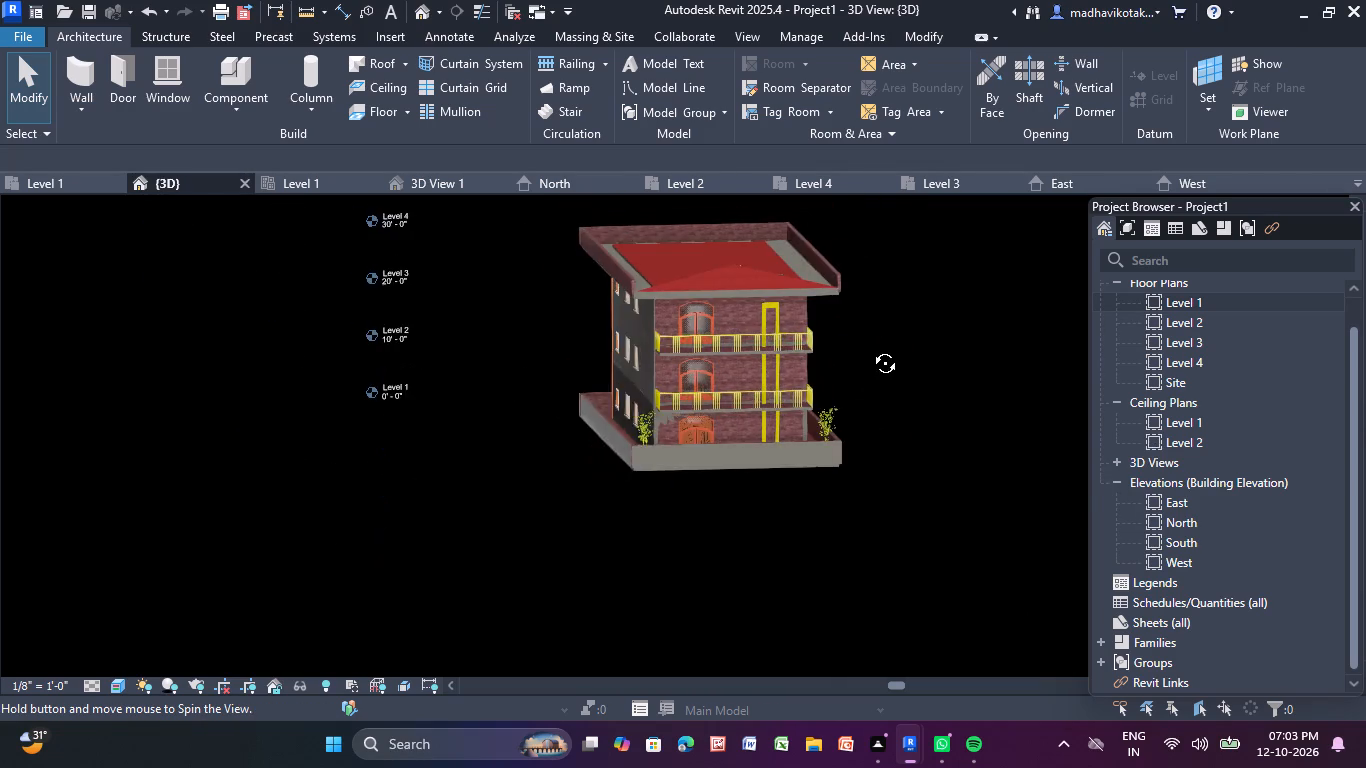
pyautogui.keyDown('shift'); pyautogui.moveTo(870, 348); pyautogui.dragTo(843, 328, button='middle'); pyautogui.keyUp('shift')
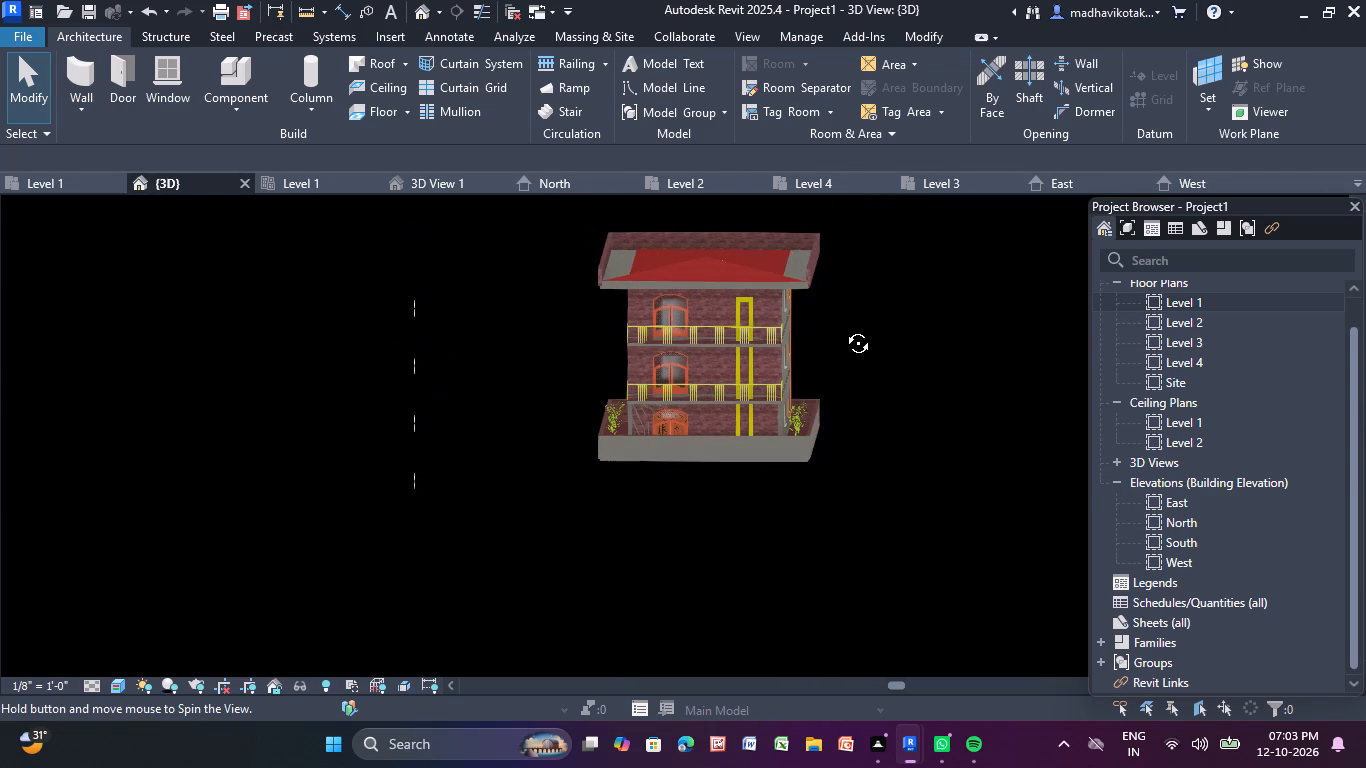
pyautogui.keyDown('shift'); pyautogui.moveTo(843, 328); pyautogui.dragTo(846, 325, button='middle'); pyautogui.keyUp('shift')
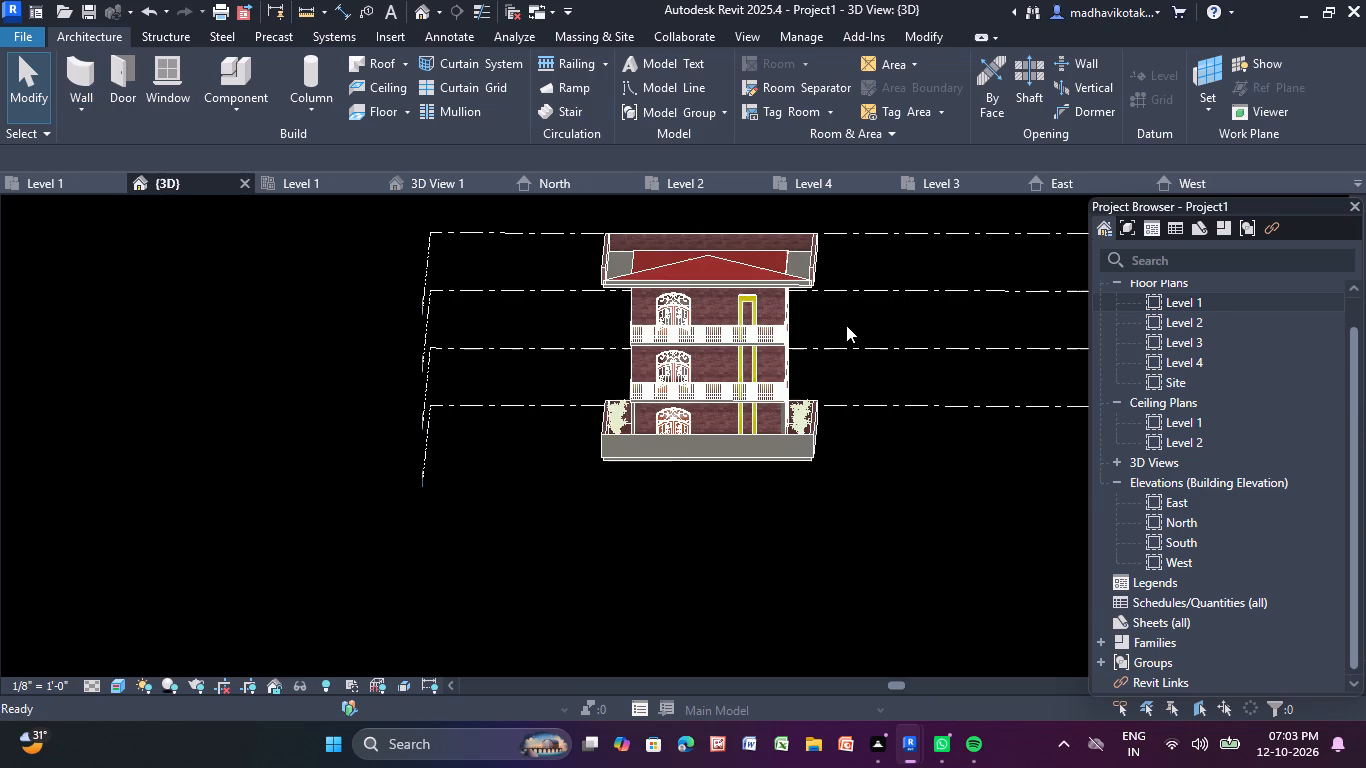
pyautogui.moveTo(845, 340); pyautogui.dragTo(830, 421, button='middle')
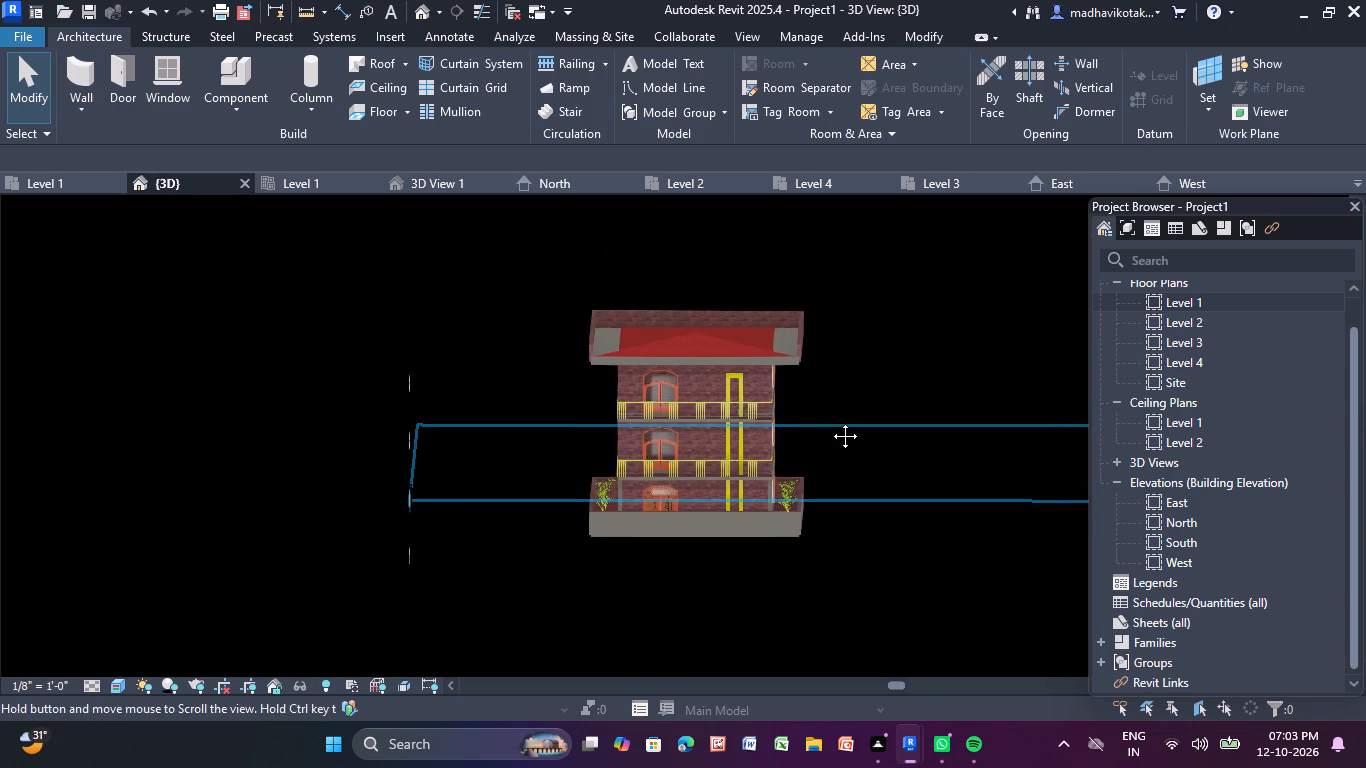
pyautogui.moveTo(830, 421); pyautogui.dragTo(830, 420, button='middle')
pyautogui.scroll(4, 830, 421)
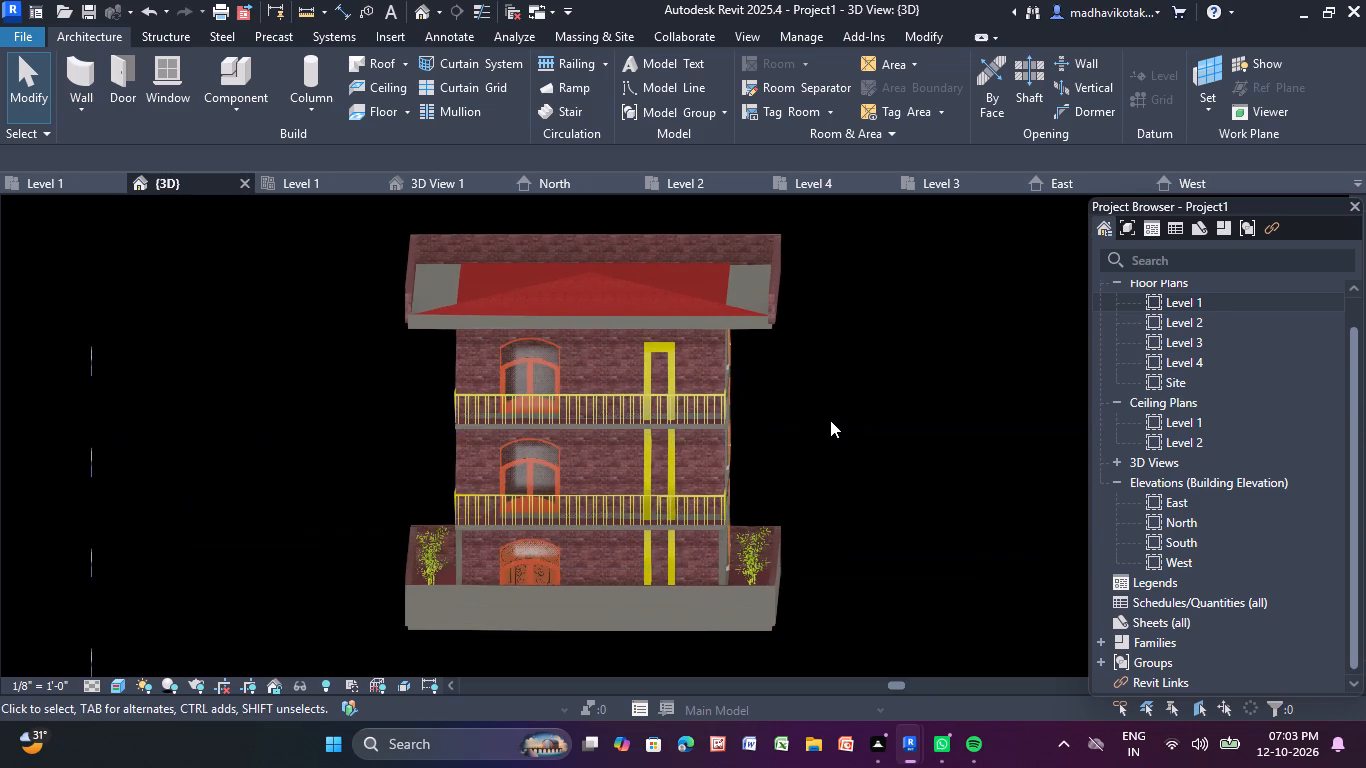
pyautogui.scroll(-2, 830, 421)
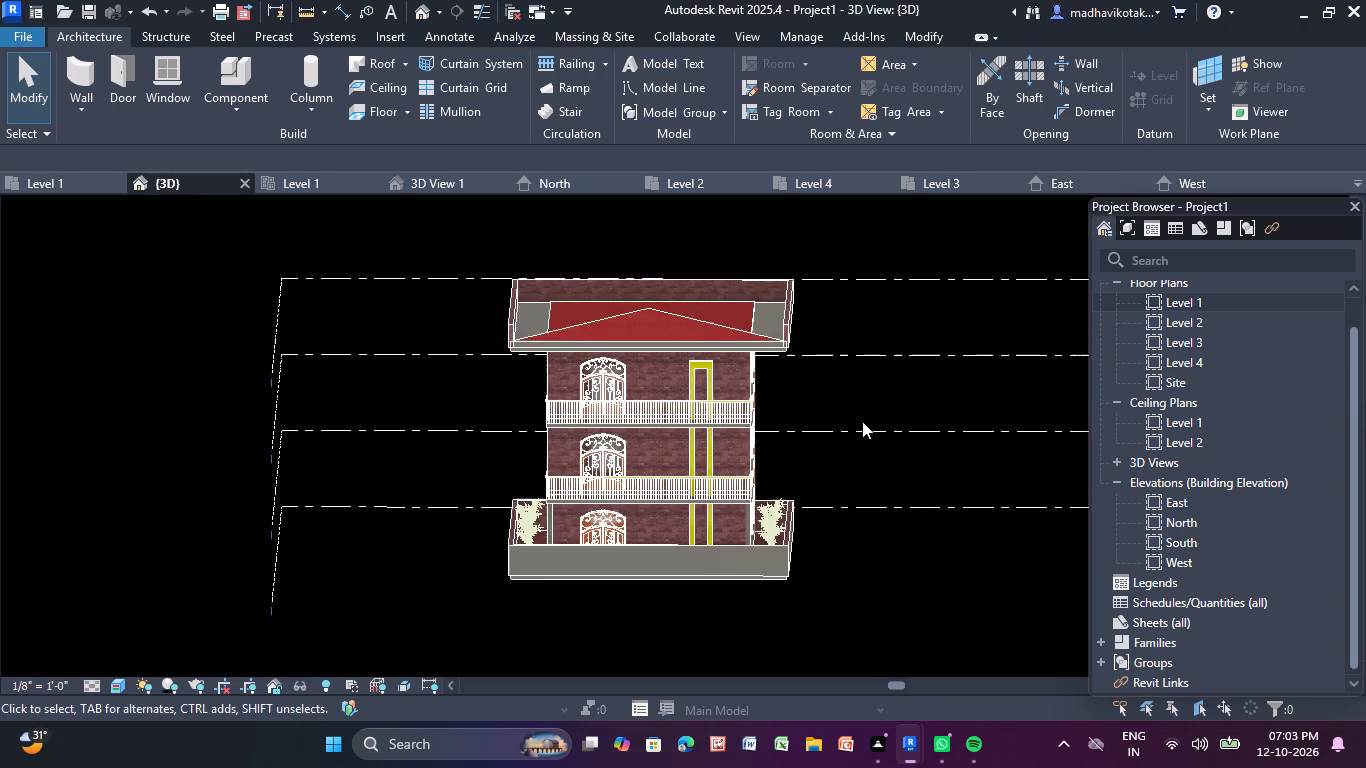
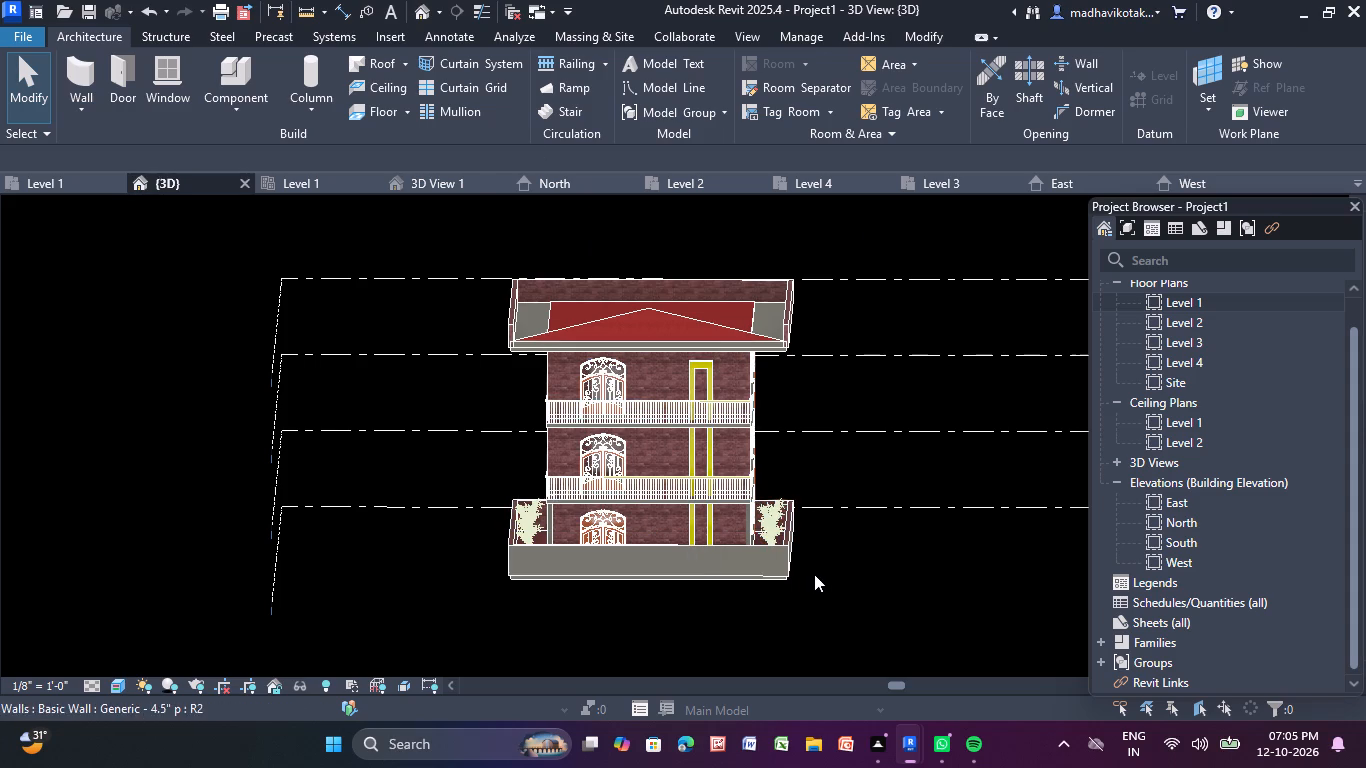
# Set the unconnected height of the front boundary wall to 3'.
pyautogui.scroll(3, 815, 573)
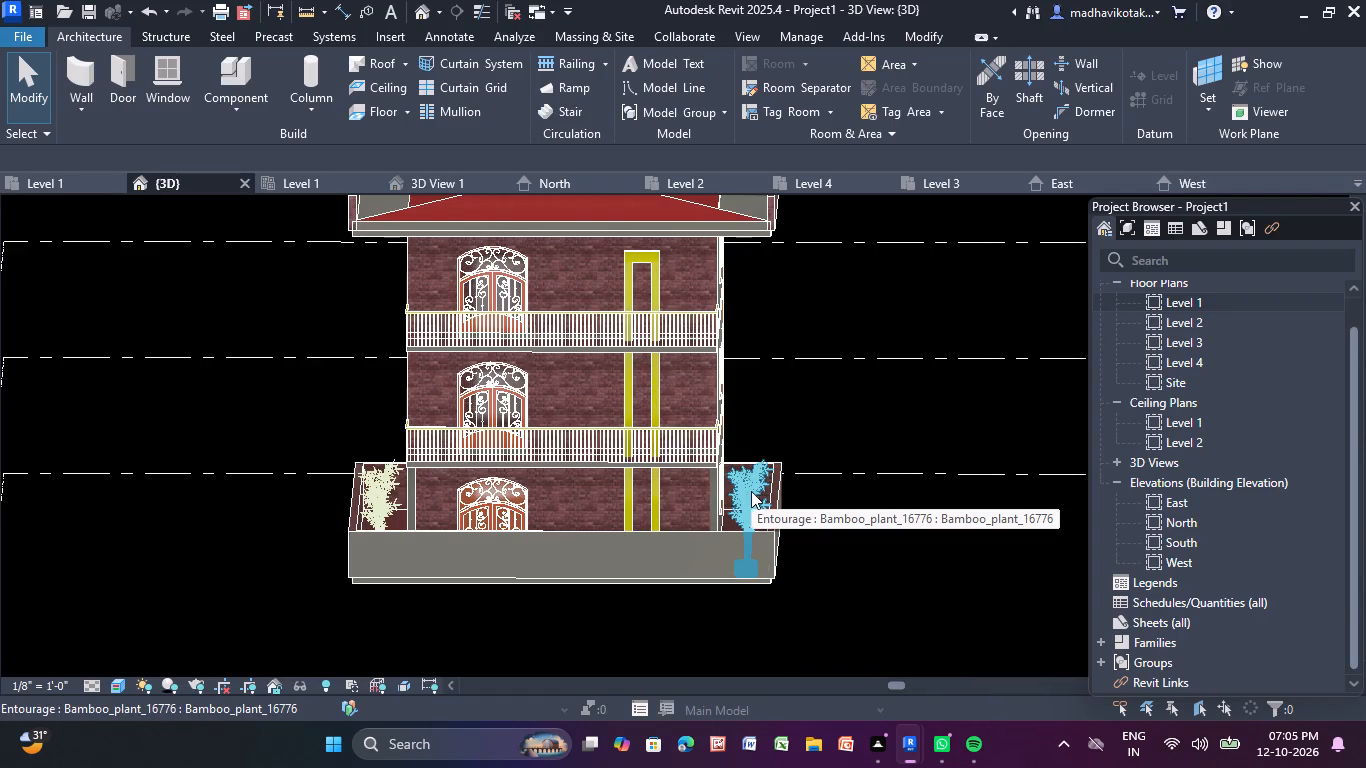
pyautogui.scroll(-3, 751, 491)
pyautogui.moveTo(792, 436); pyautogui.dragTo(798, 399, button='middle')
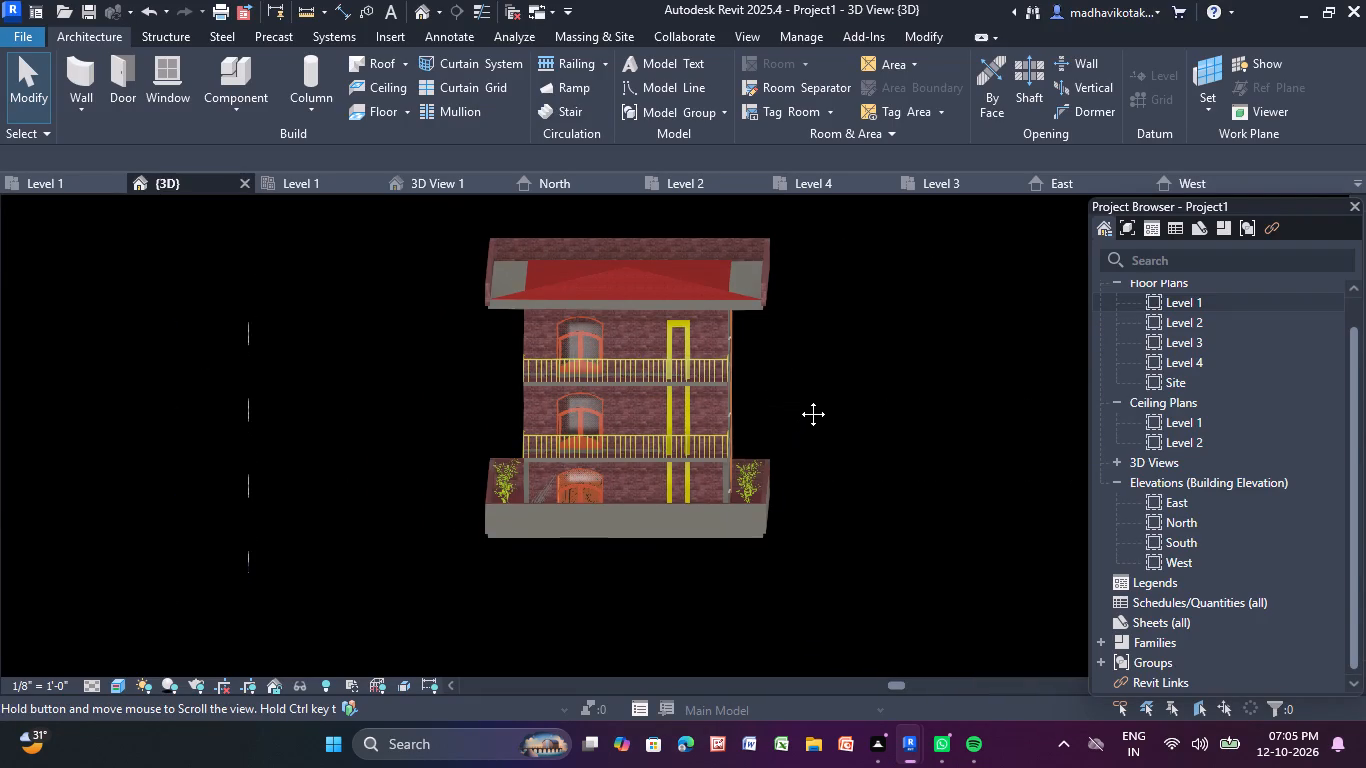
pyautogui.moveTo(798, 399); pyautogui.dragTo(803, 383, button='middle')
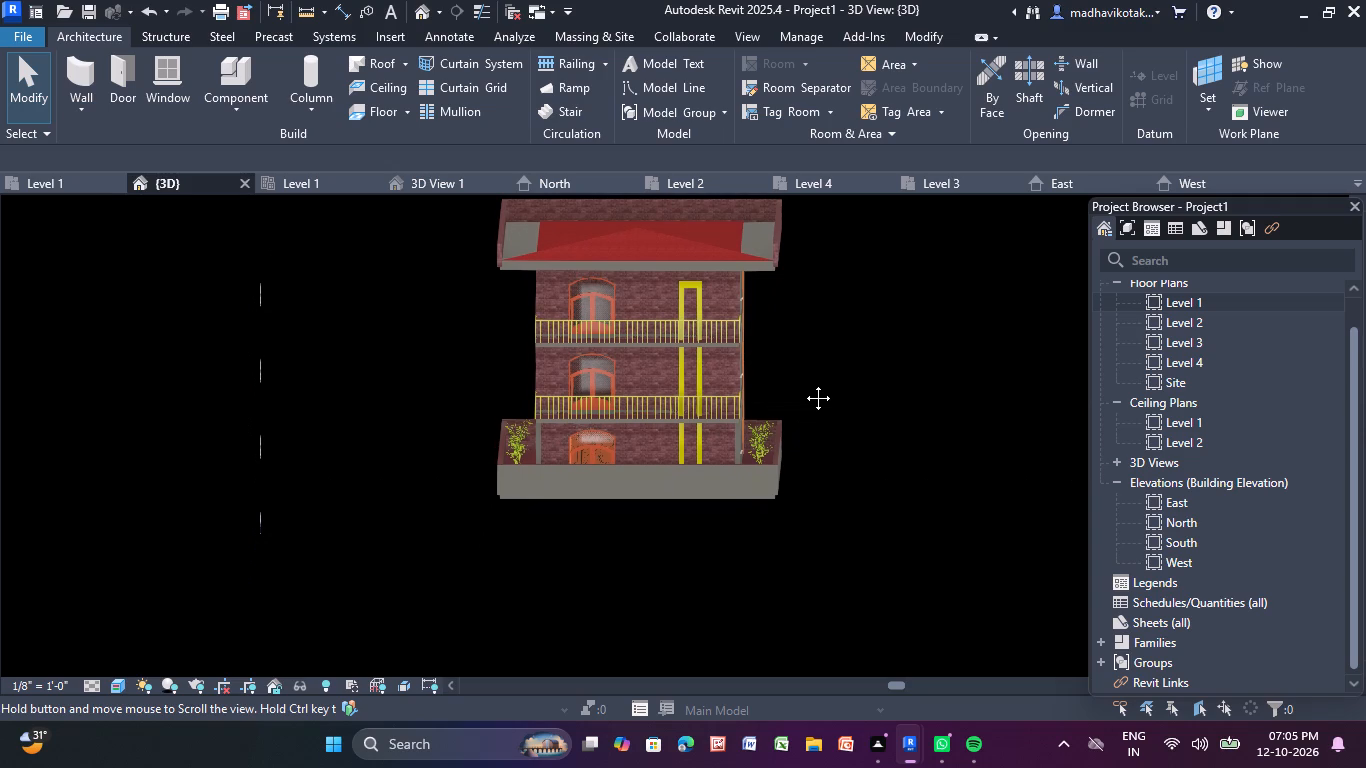
pyautogui.moveTo(803, 383); pyautogui.dragTo(791, 415, button='middle')
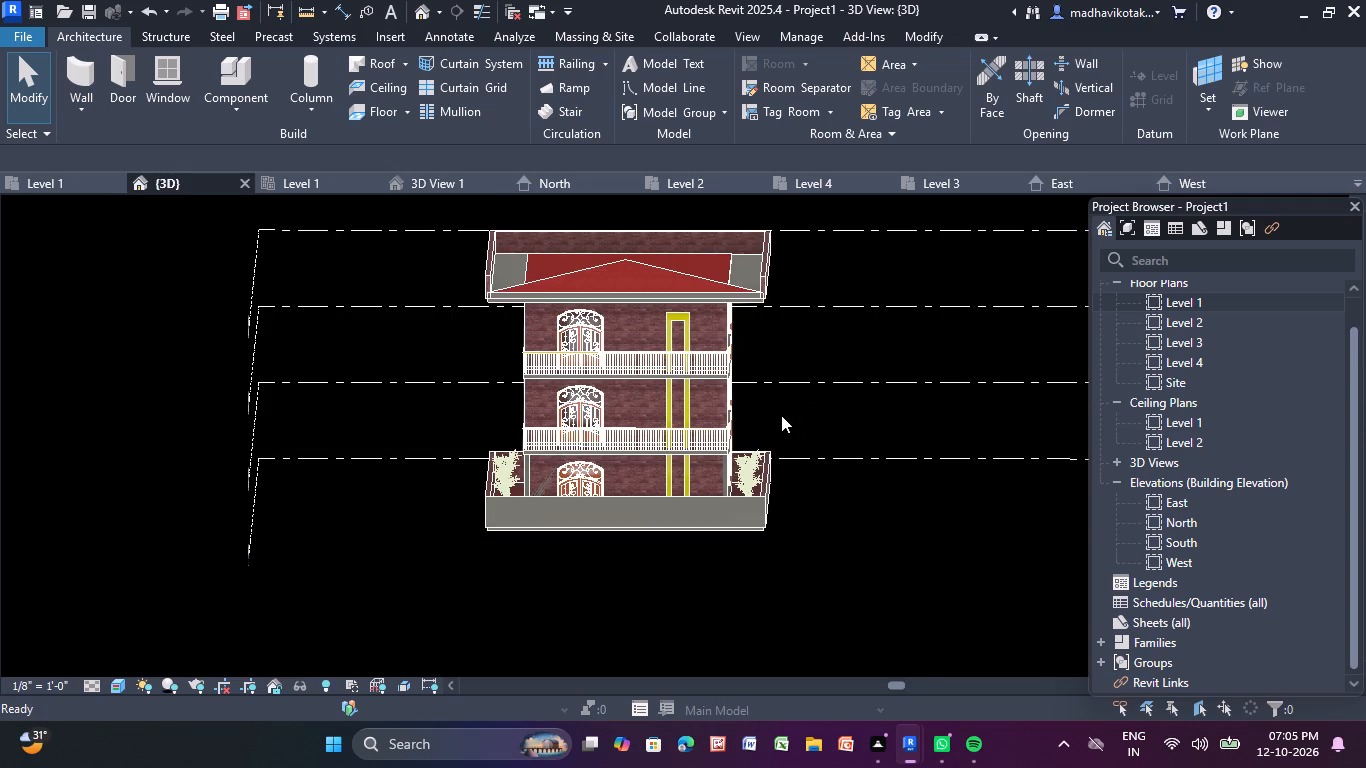
pyautogui.scroll(8, 721, 406)
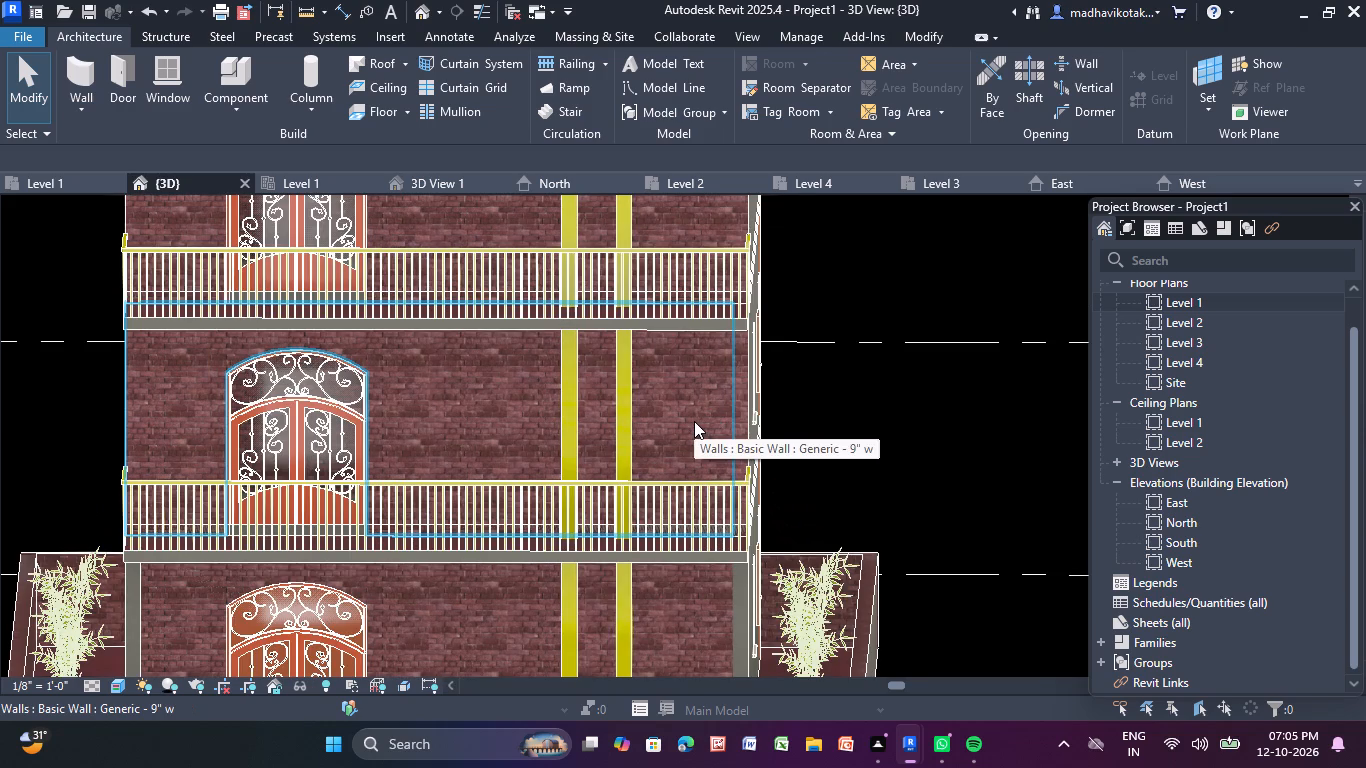
pyautogui.moveTo(702, 381); pyautogui.dragTo(730, 131, button='middle')
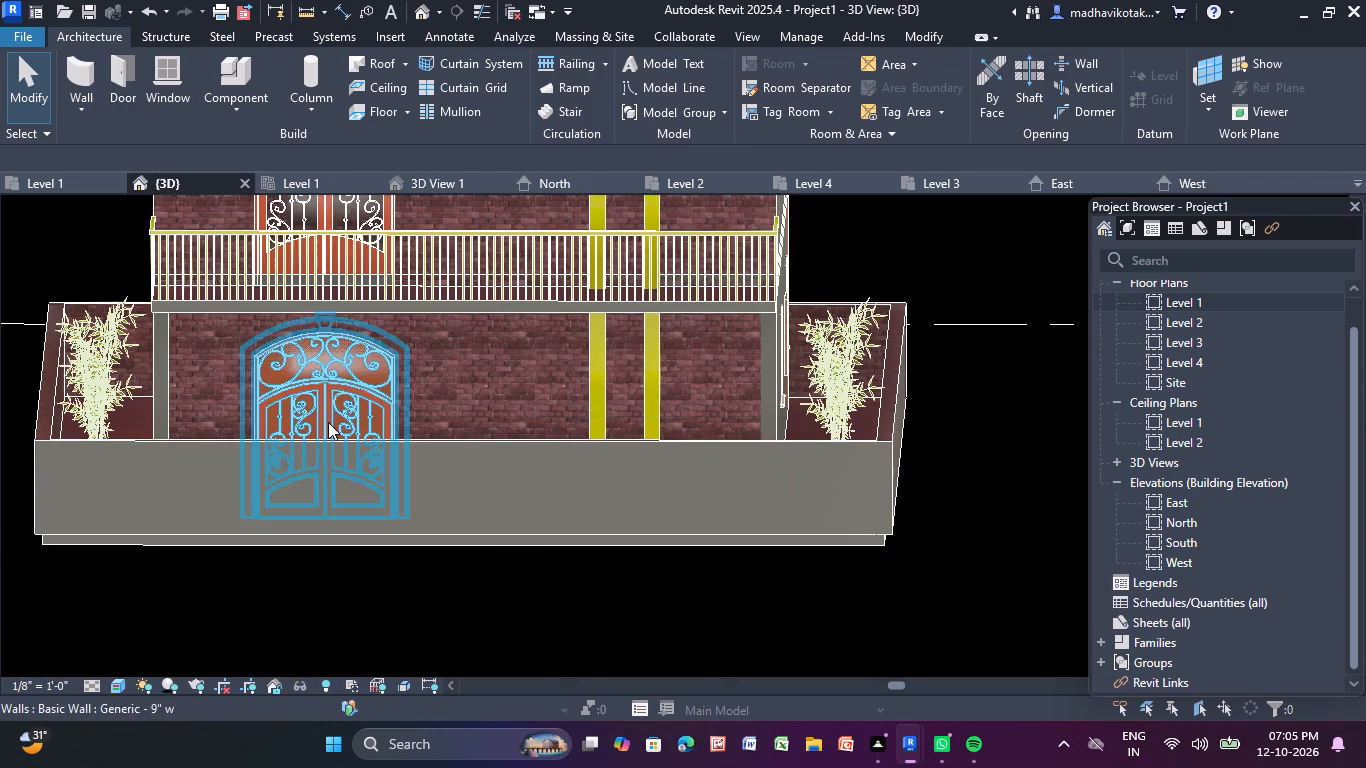
pyautogui.click(200, 443)
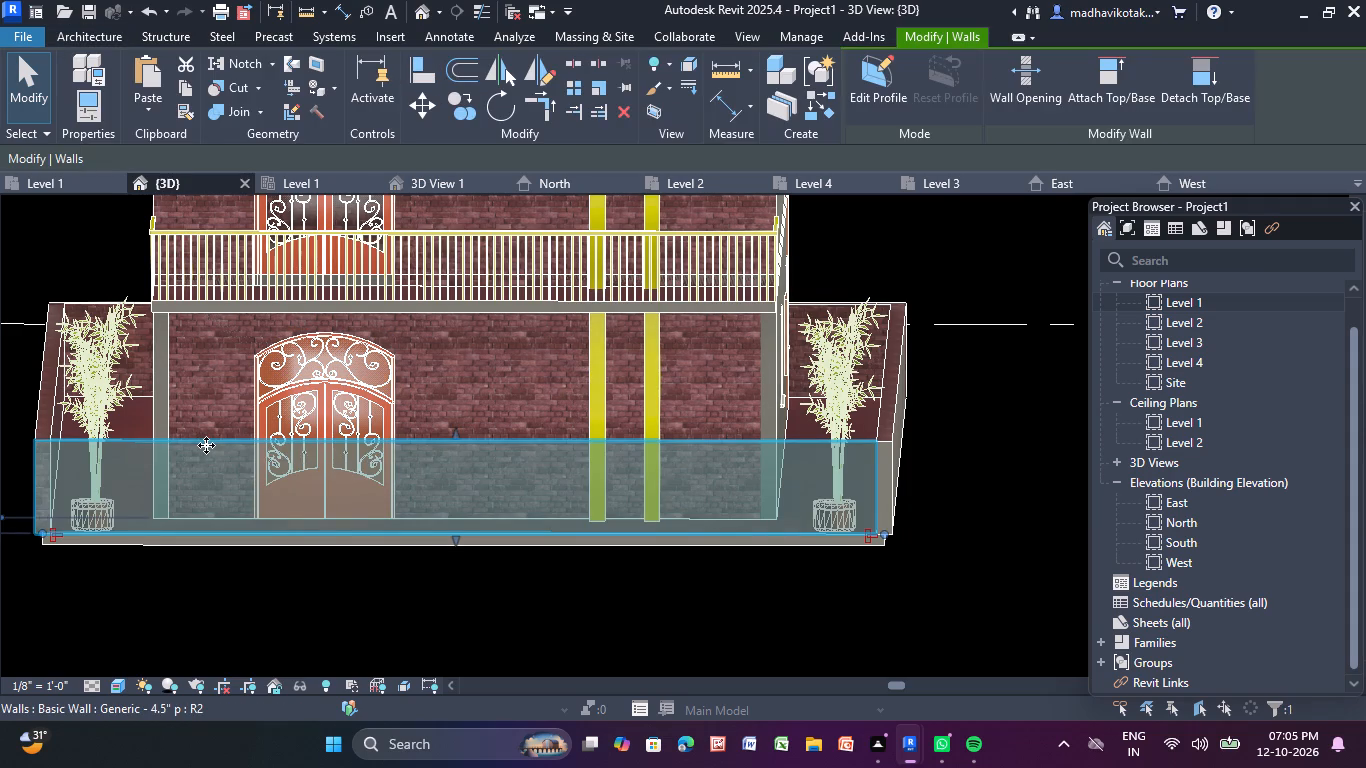
pyautogui.click(91, 120)
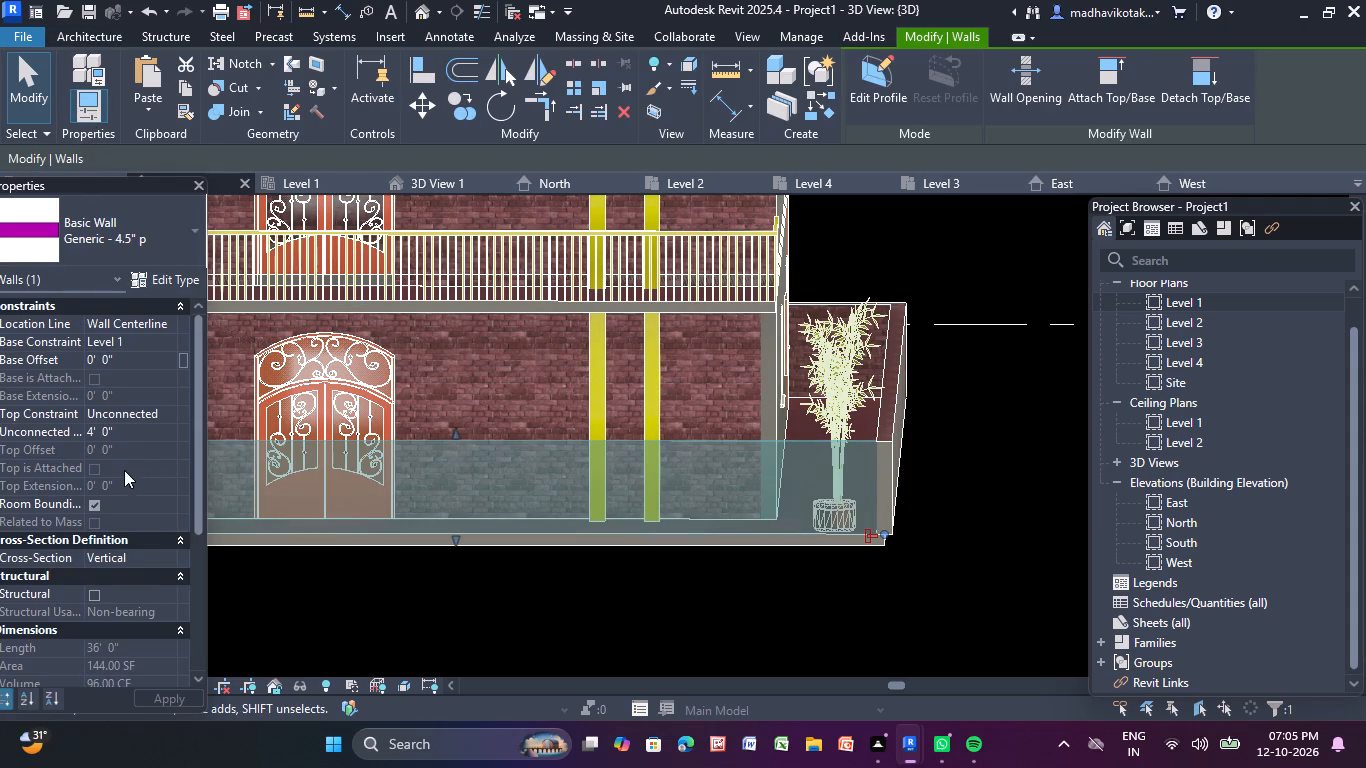
pyautogui.click(141, 434)
pyautogui.press('BackSpace')
pyautogui.press('BackSpace')
pyautogui.press('BackSpace')
pyautogui.press('BackSpace')
pyautogui.press('BackSpace')
pyautogui.press('BackSpace')
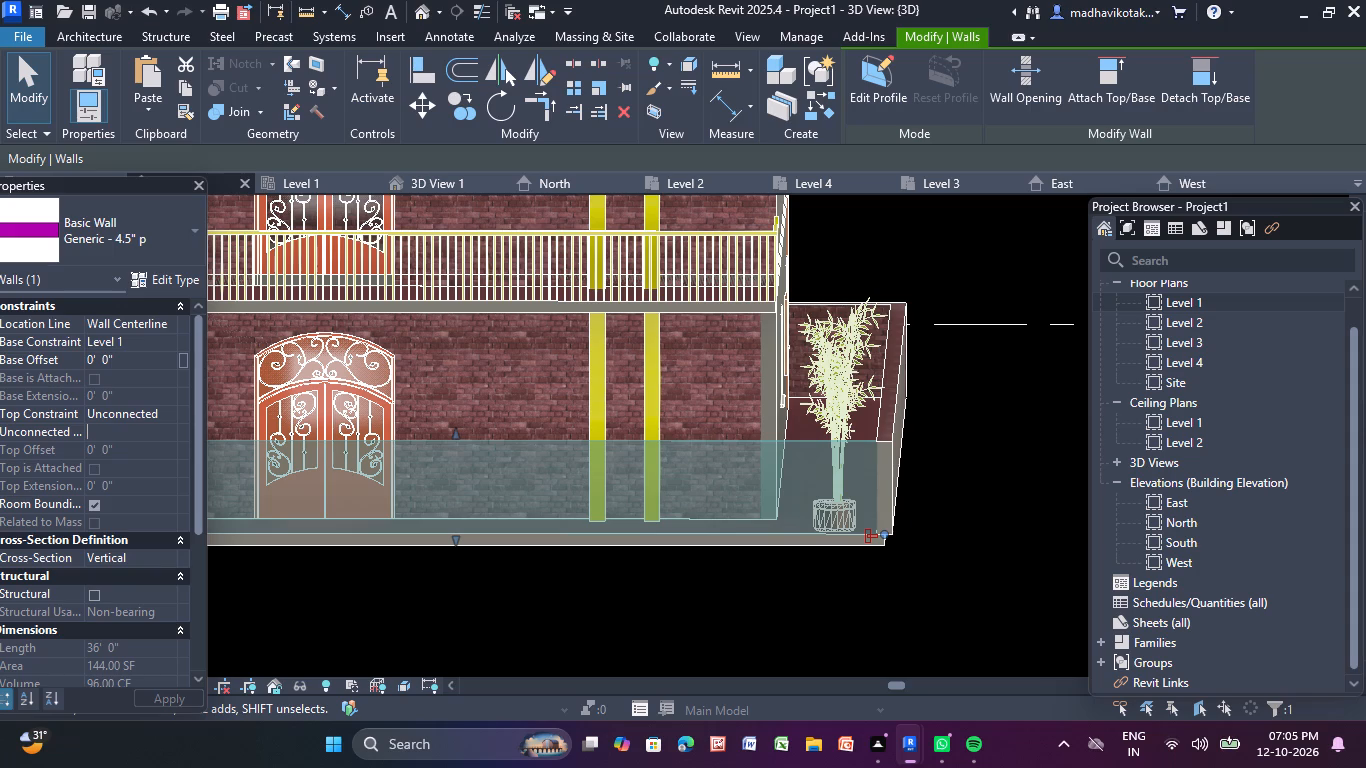
pyautogui.write("3'")
pyautogui.press('Return')
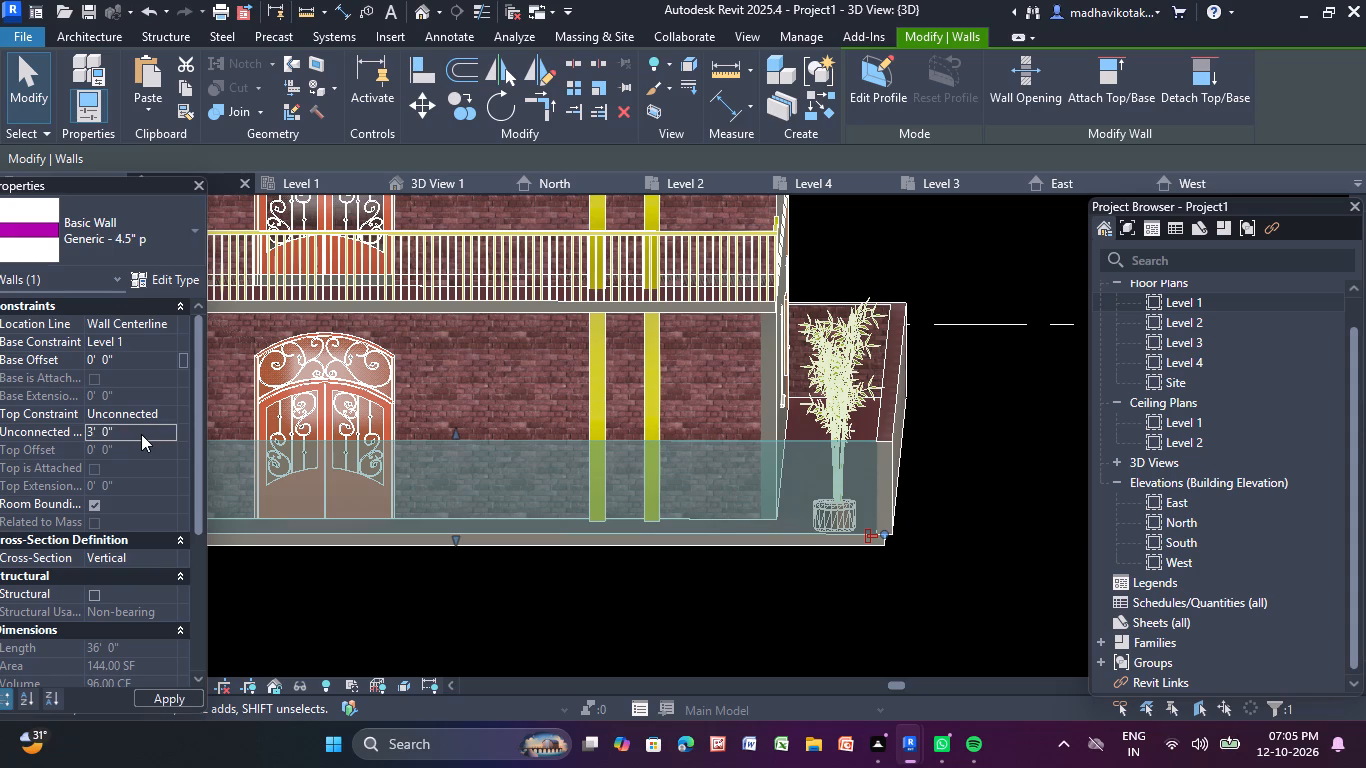
pyautogui.click(420, 593)
# Start loading a family and open the Gate folder inside the SHUBHAM CITY library folder.
pyautogui.scroll(-2, 420, 590)
pyautogui.moveTo(669, 624); pyautogui.dragTo(832, 624, button='middle')
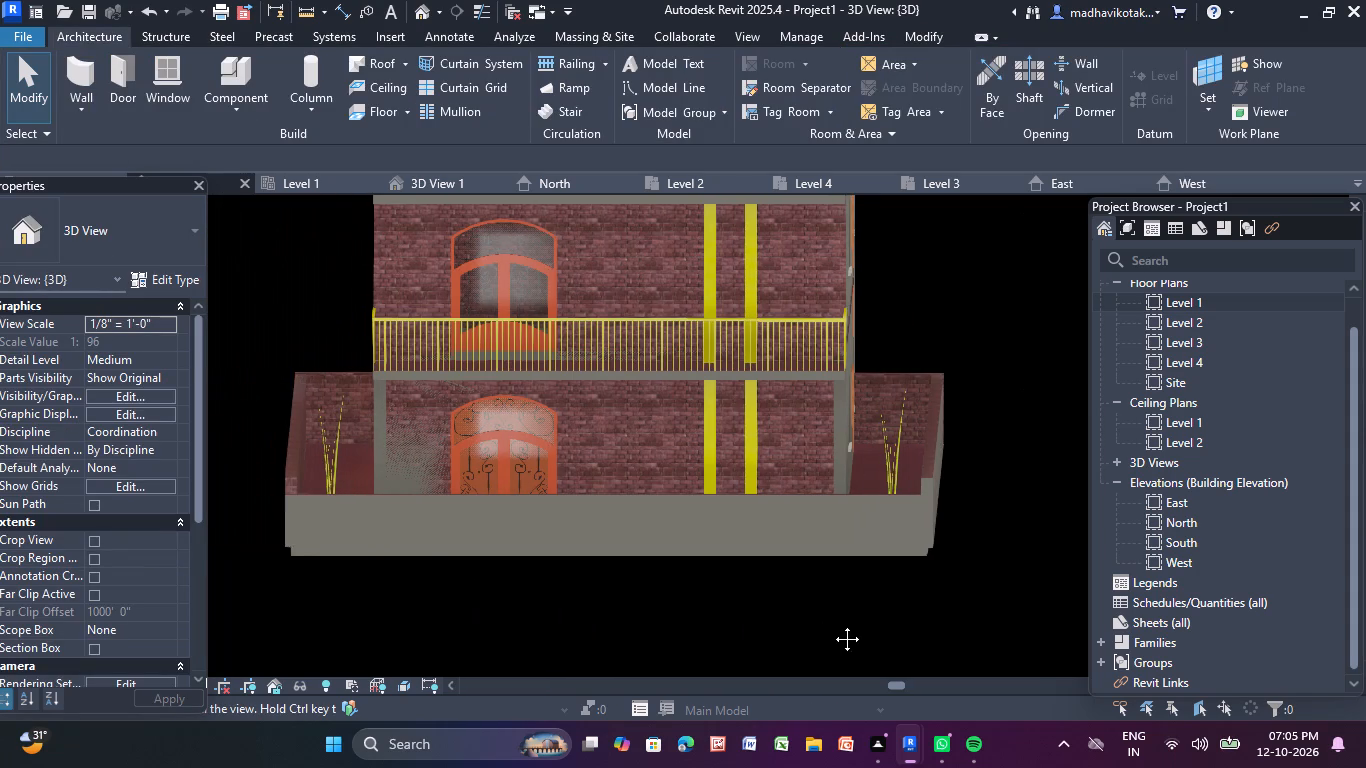
pyautogui.moveTo(832, 624); pyautogui.dragTo(835, 556, button='middle')
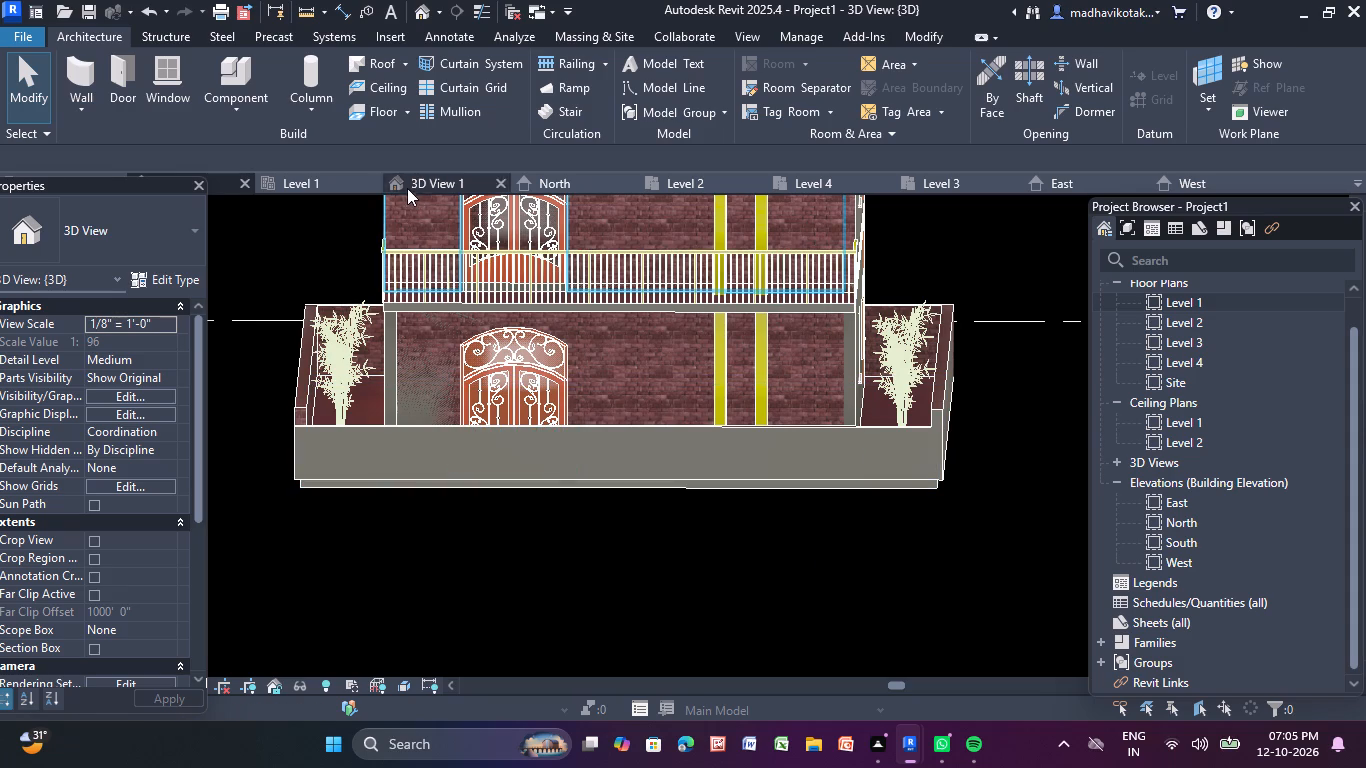
pyautogui.click(397, 28)
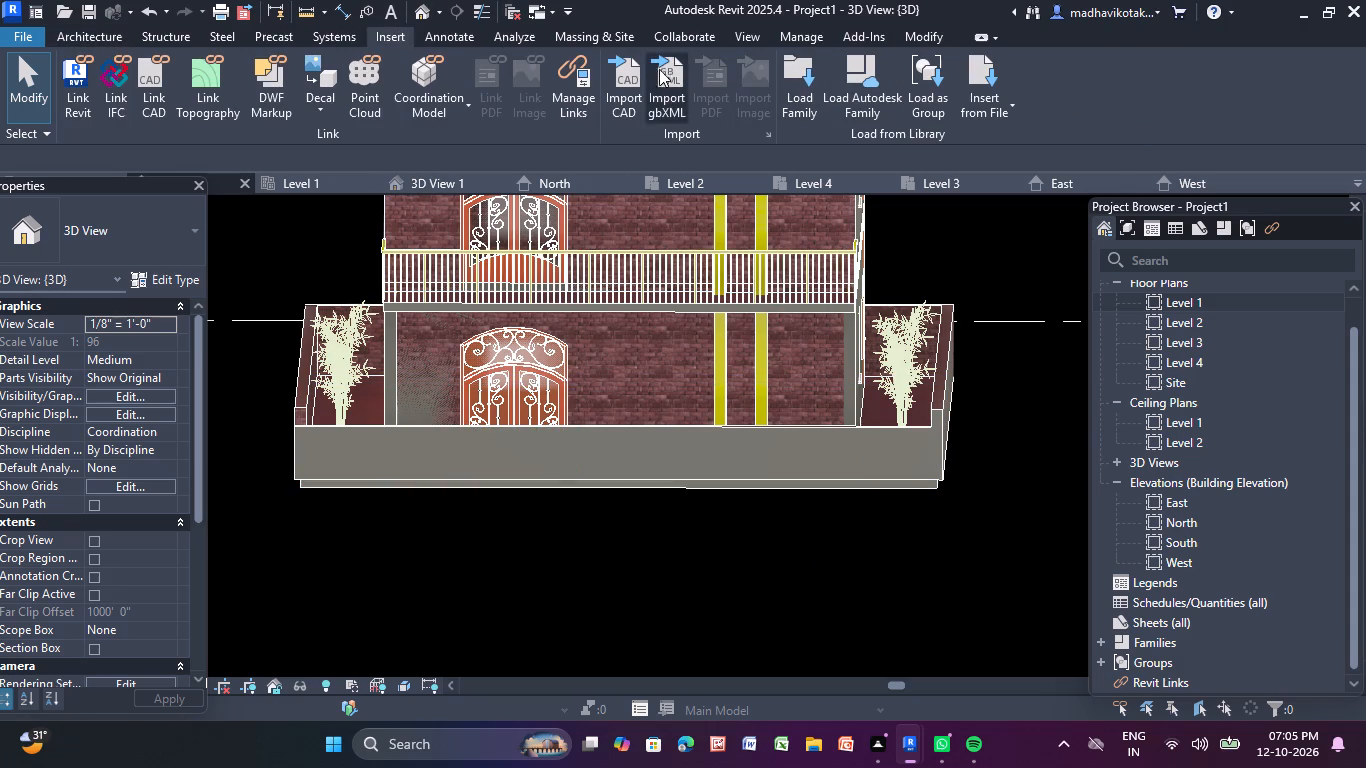
pyautogui.click(803, 95)
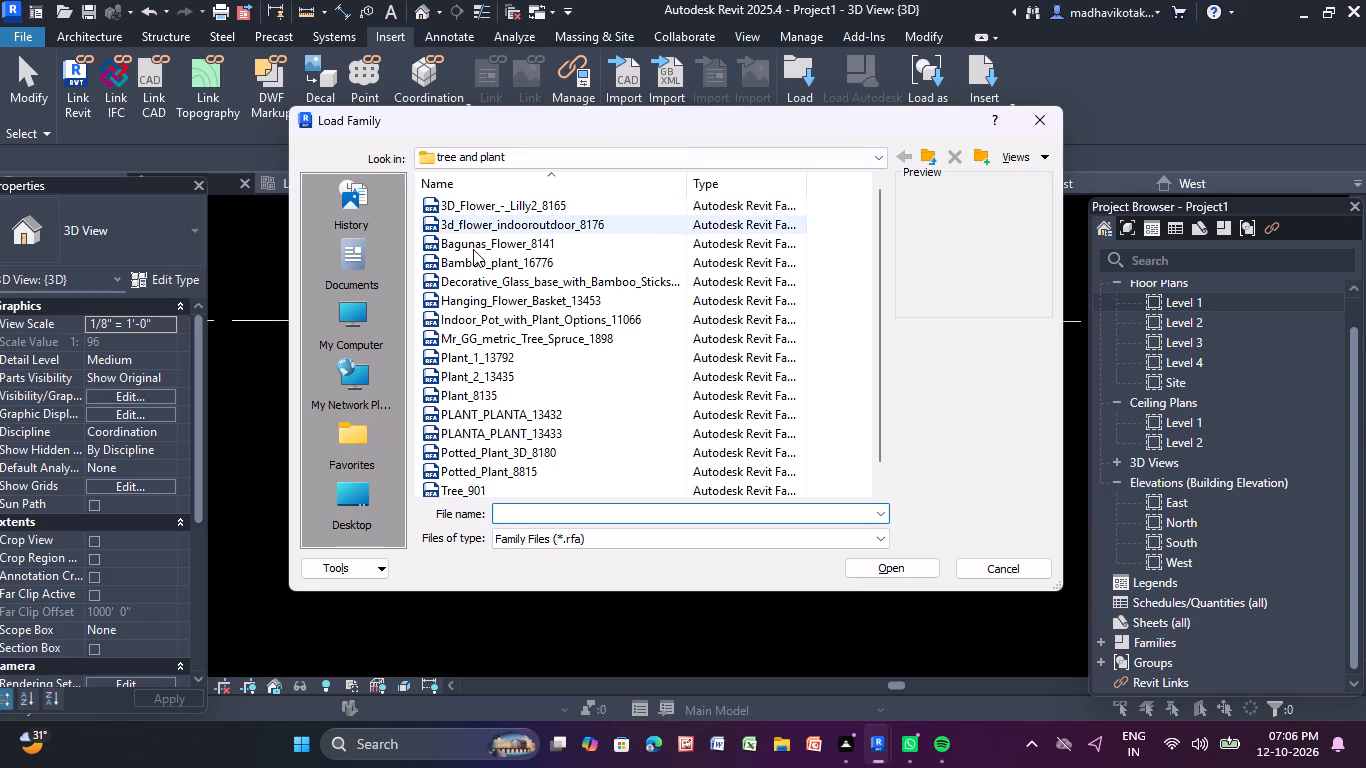
pyautogui.click(880, 161)
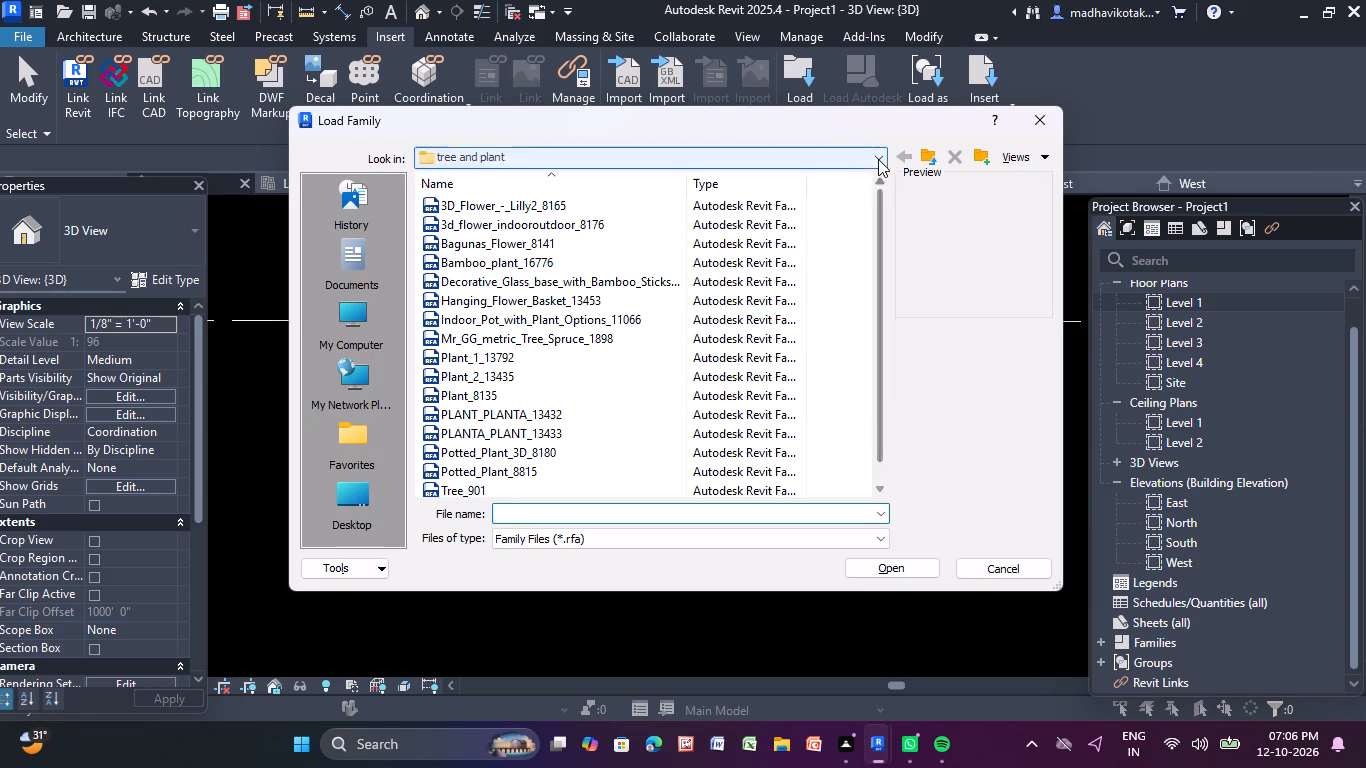
pyautogui.click(620, 305)
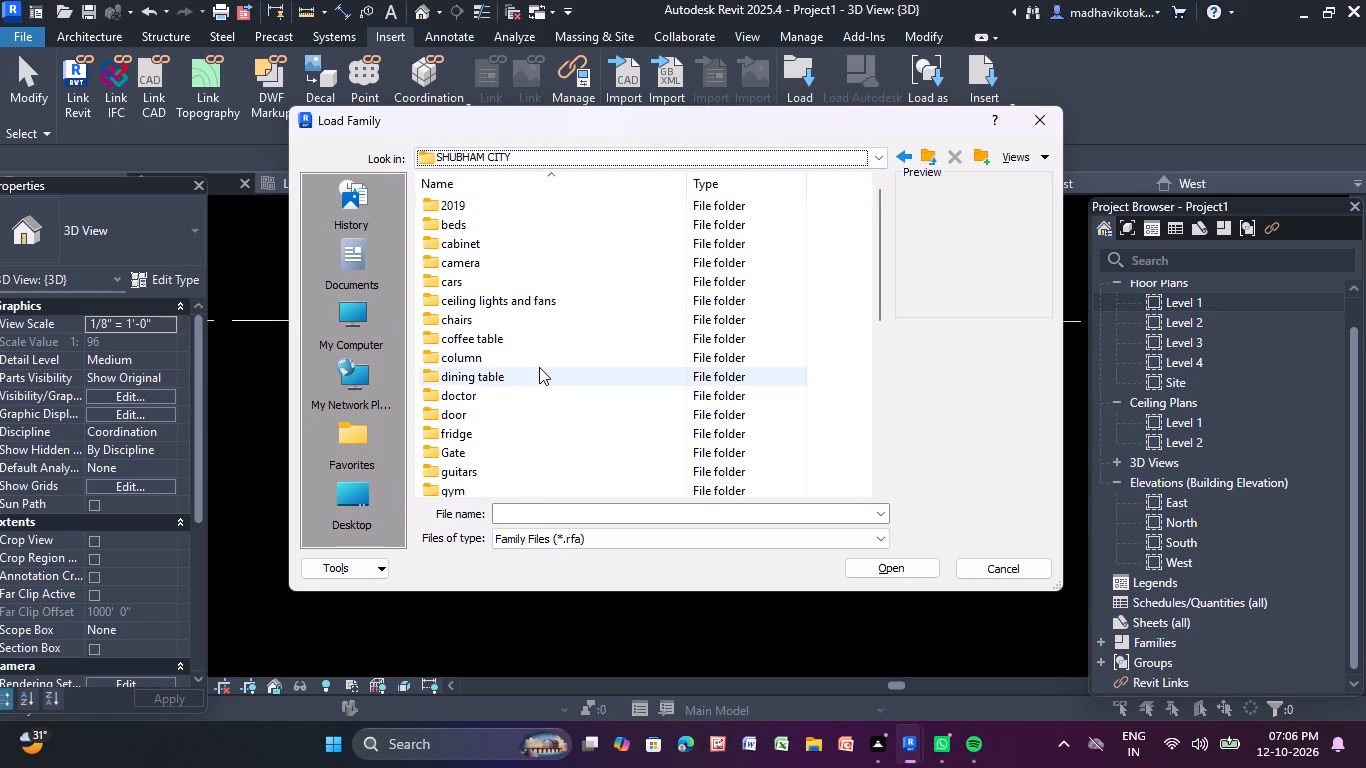
pyautogui.click(456, 455)
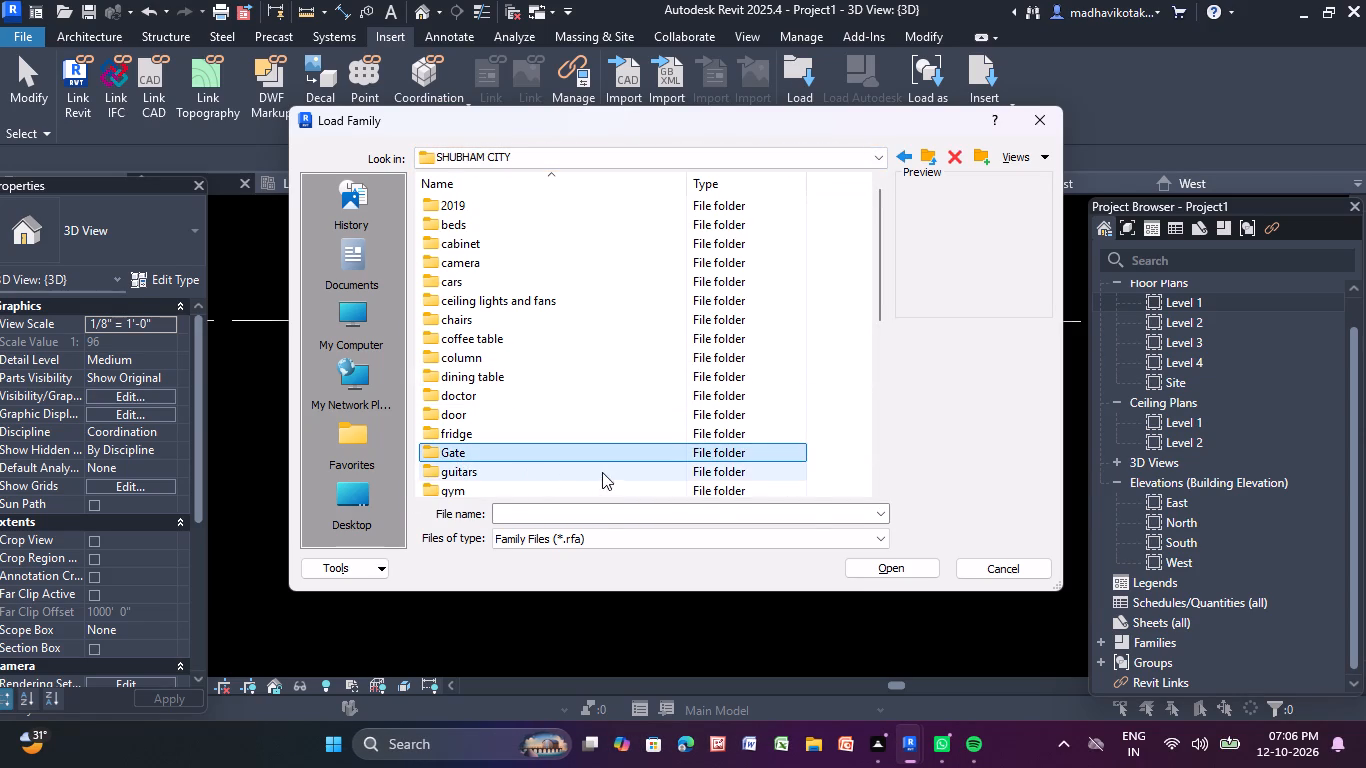
pyautogui.click(602, 455)
pyautogui.click(892, 572)
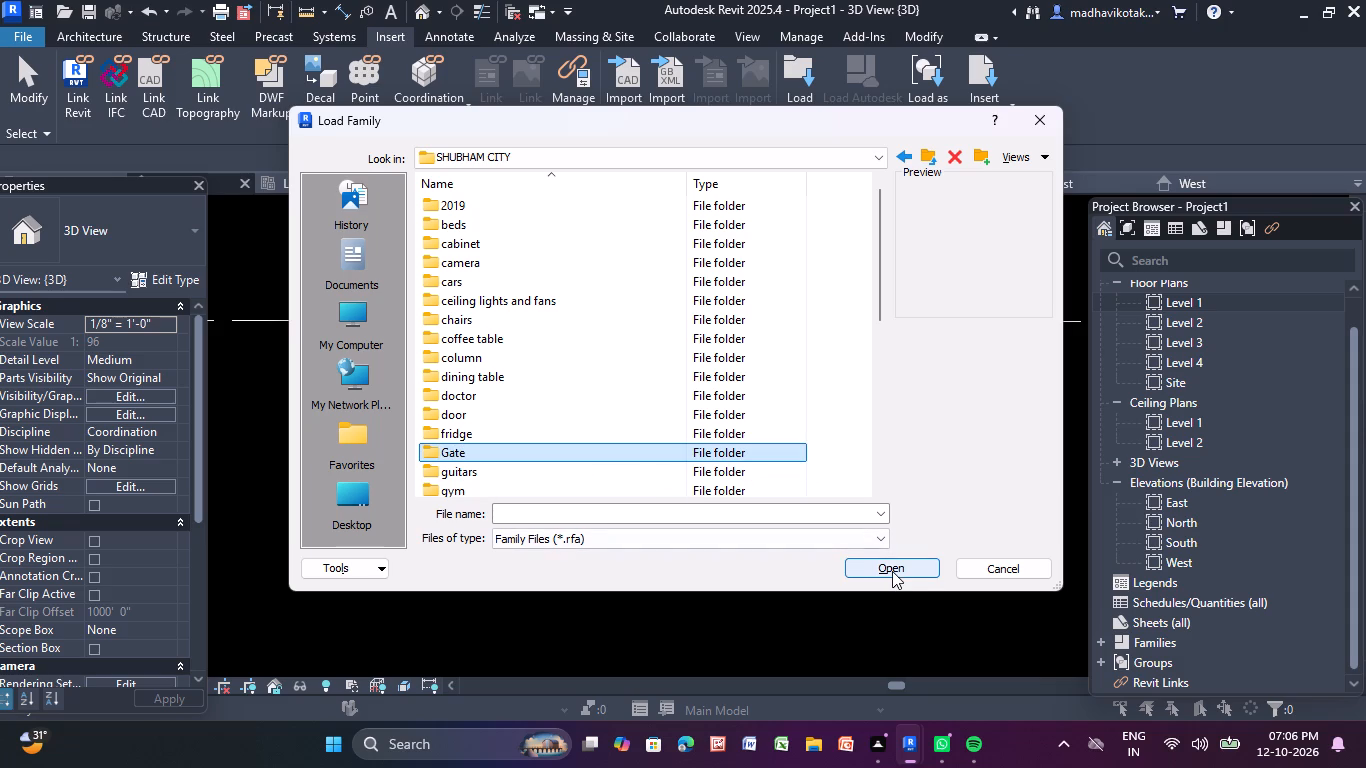
pyautogui.doubleClick(647, 449)
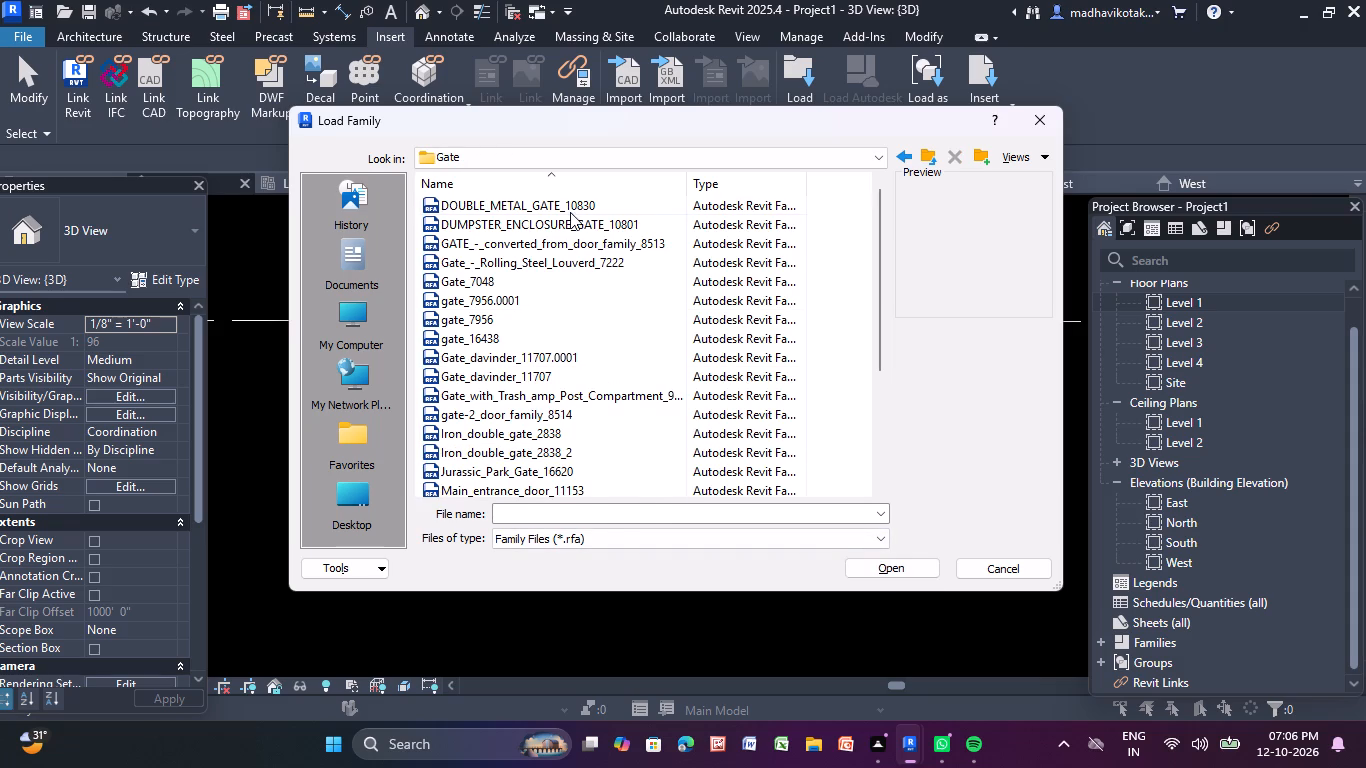
# Compare the previews of the gate families in the Gate folder, from DOUBLE_METAL_GATE_10830 through Spanish_Gate_w_wrought_iron_detail_3643.
pyautogui.click(570, 212)
pyautogui.click(565, 215)
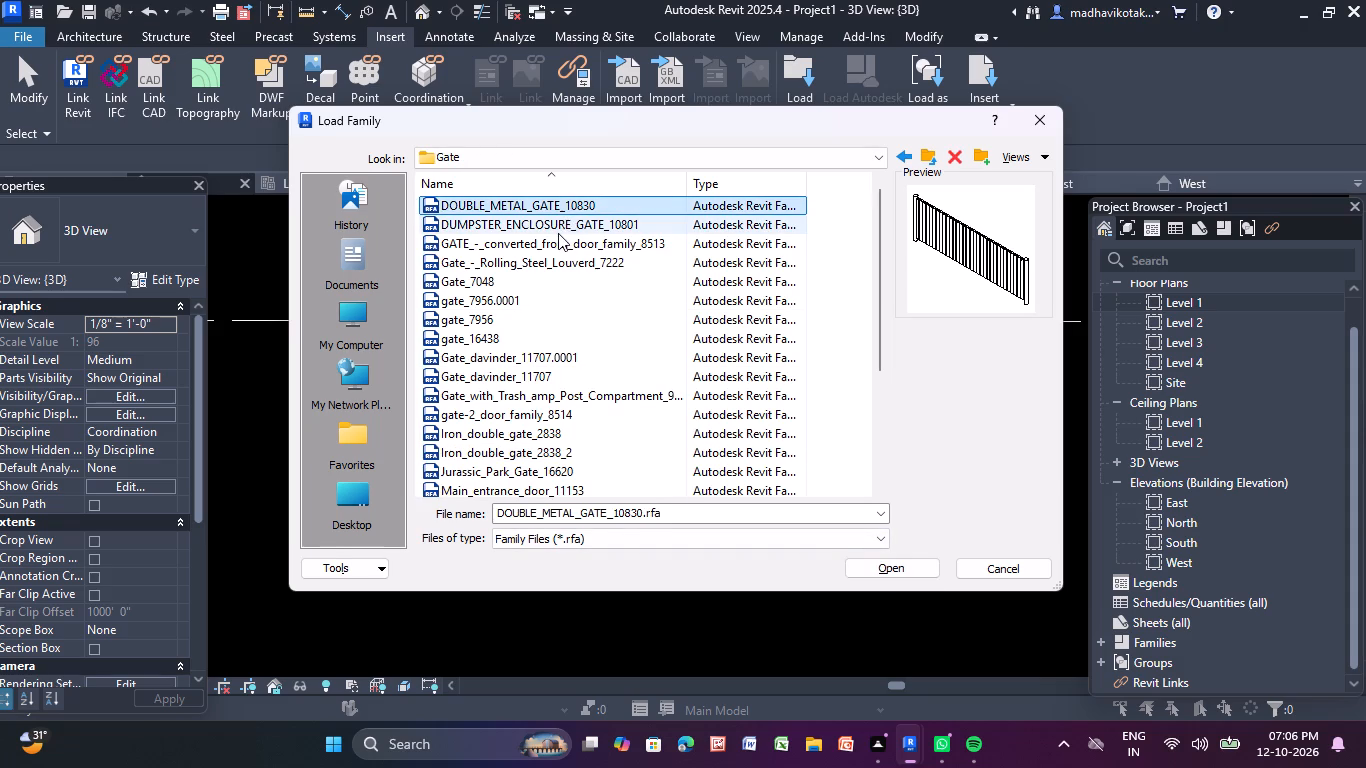
pyautogui.click(558, 233)
pyautogui.click(551, 243)
pyautogui.click(544, 264)
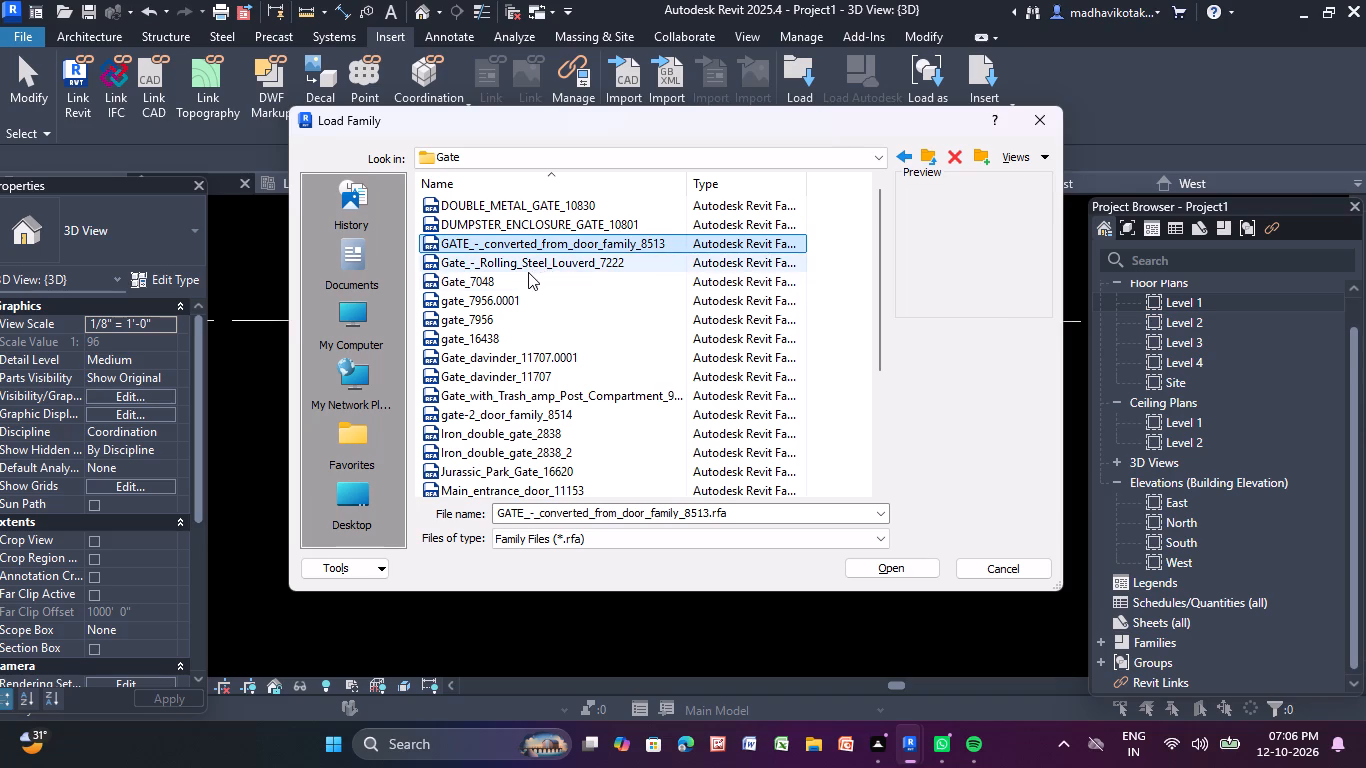
pyautogui.click(526, 273)
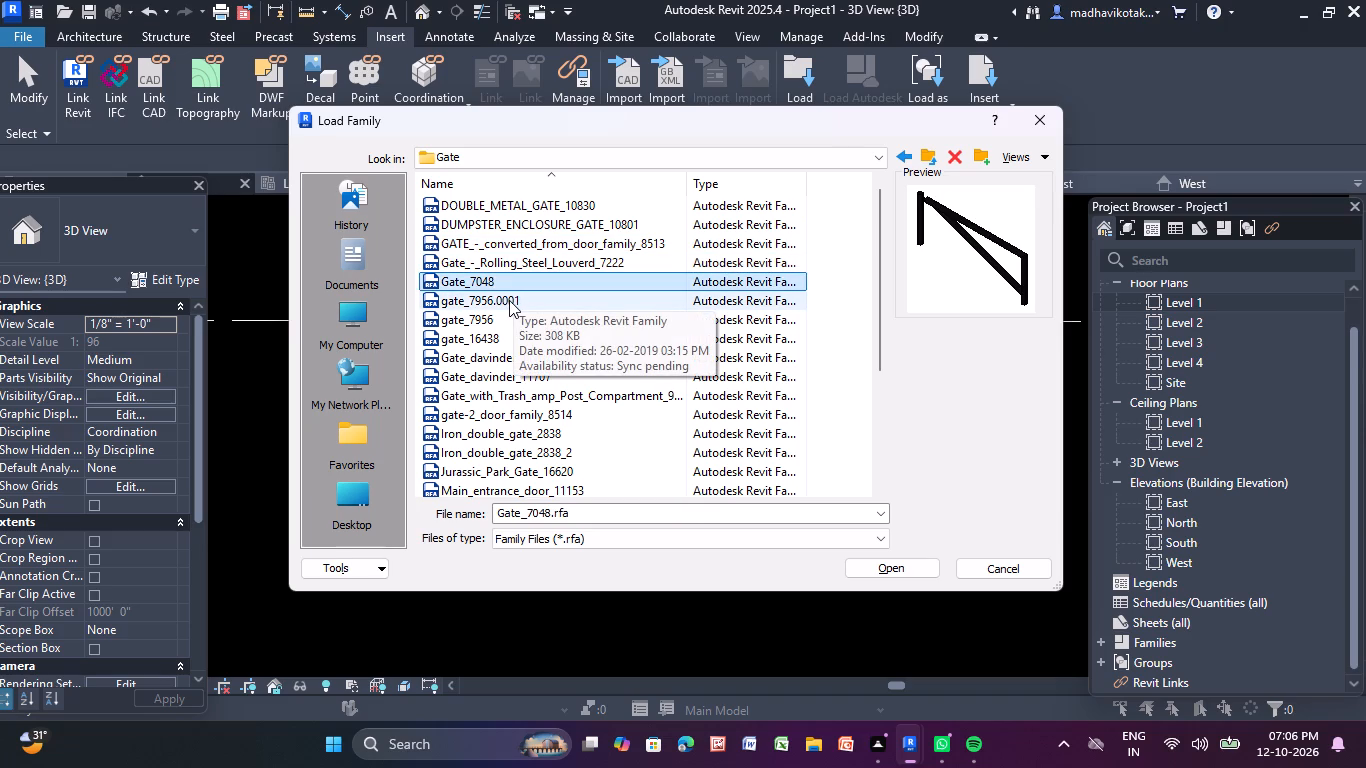
pyautogui.click(509, 300)
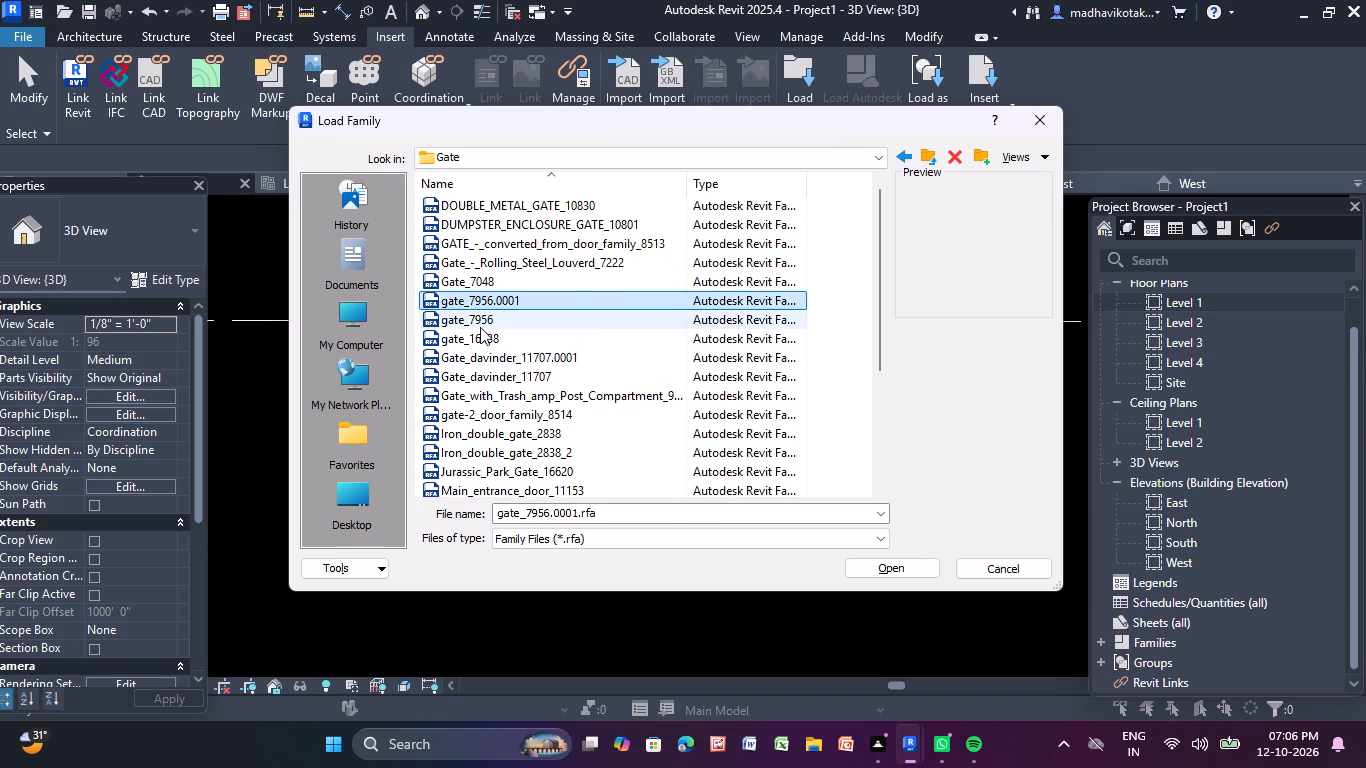
pyautogui.click(480, 328)
pyautogui.click(485, 339)
pyautogui.click(482, 362)
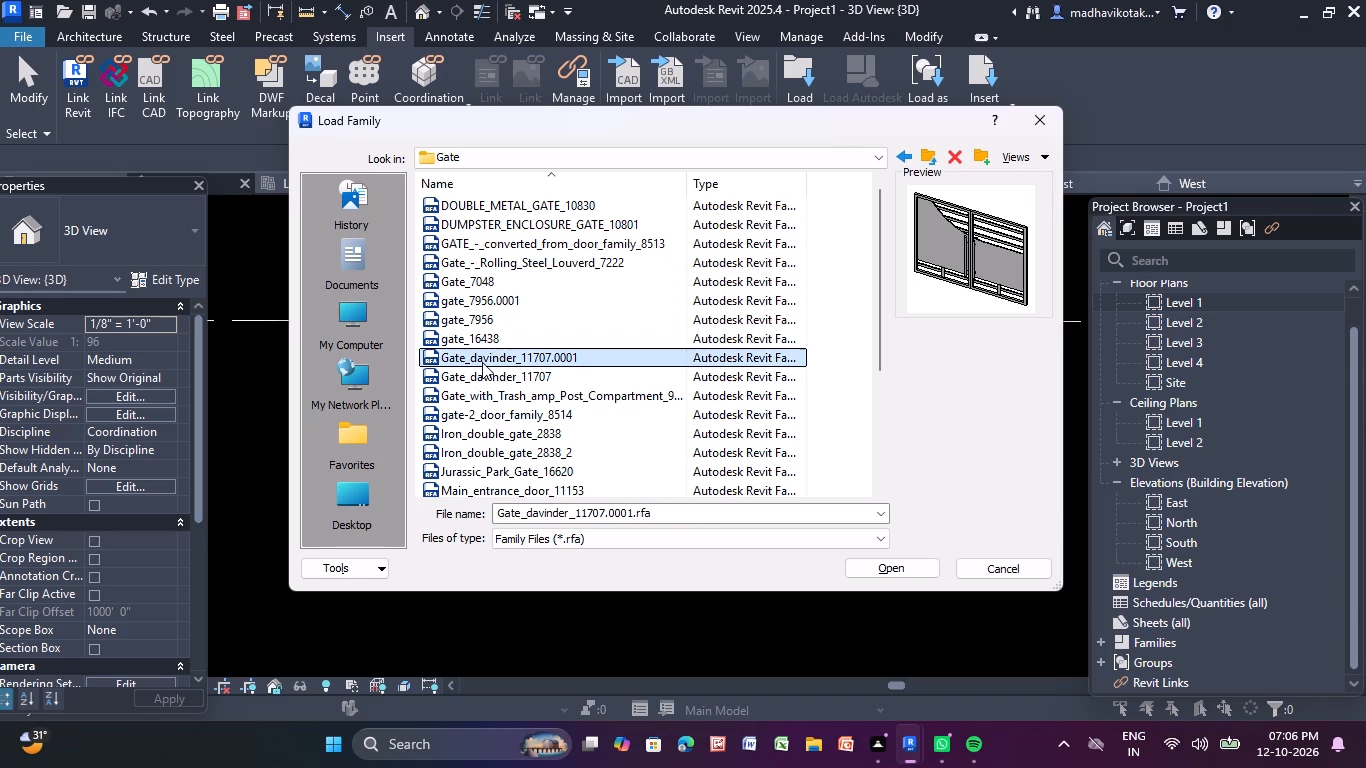
pyautogui.click(494, 332)
pyautogui.click(488, 324)
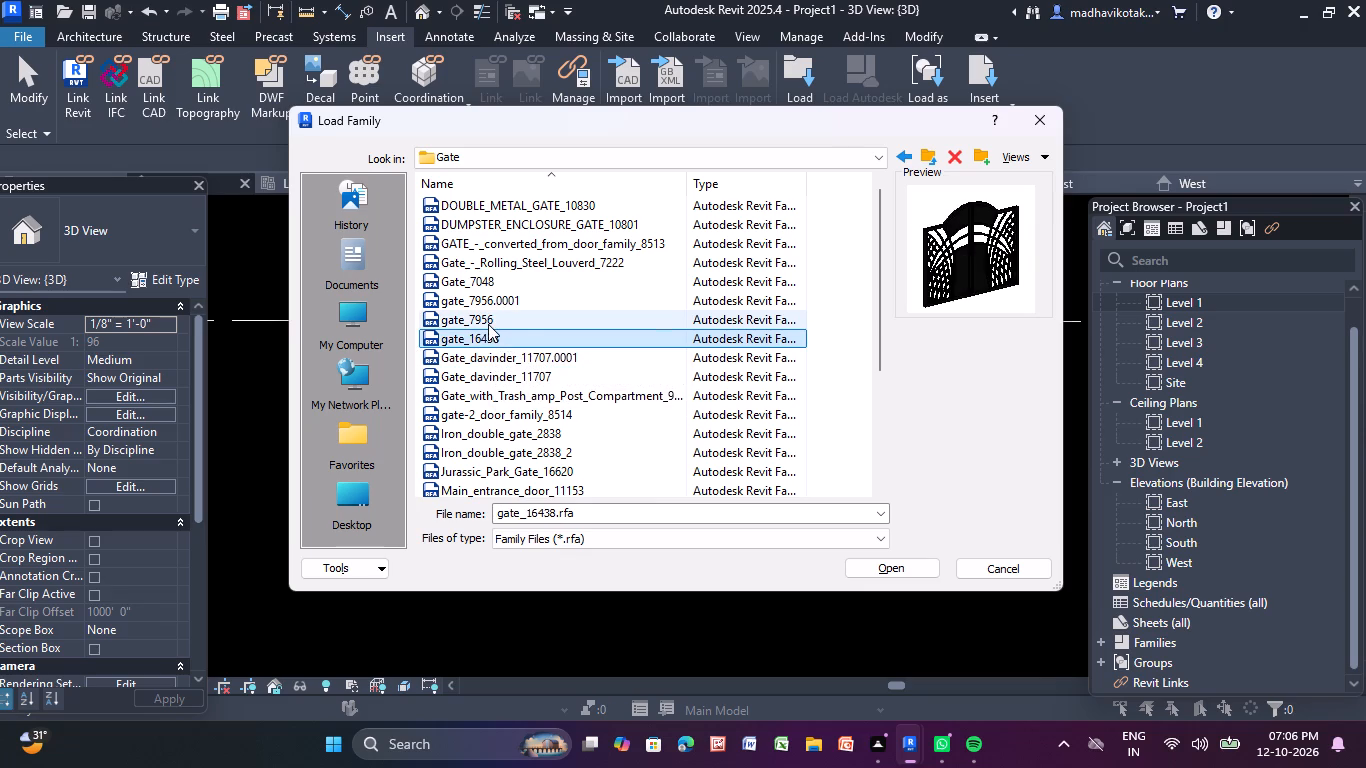
pyautogui.click(504, 300)
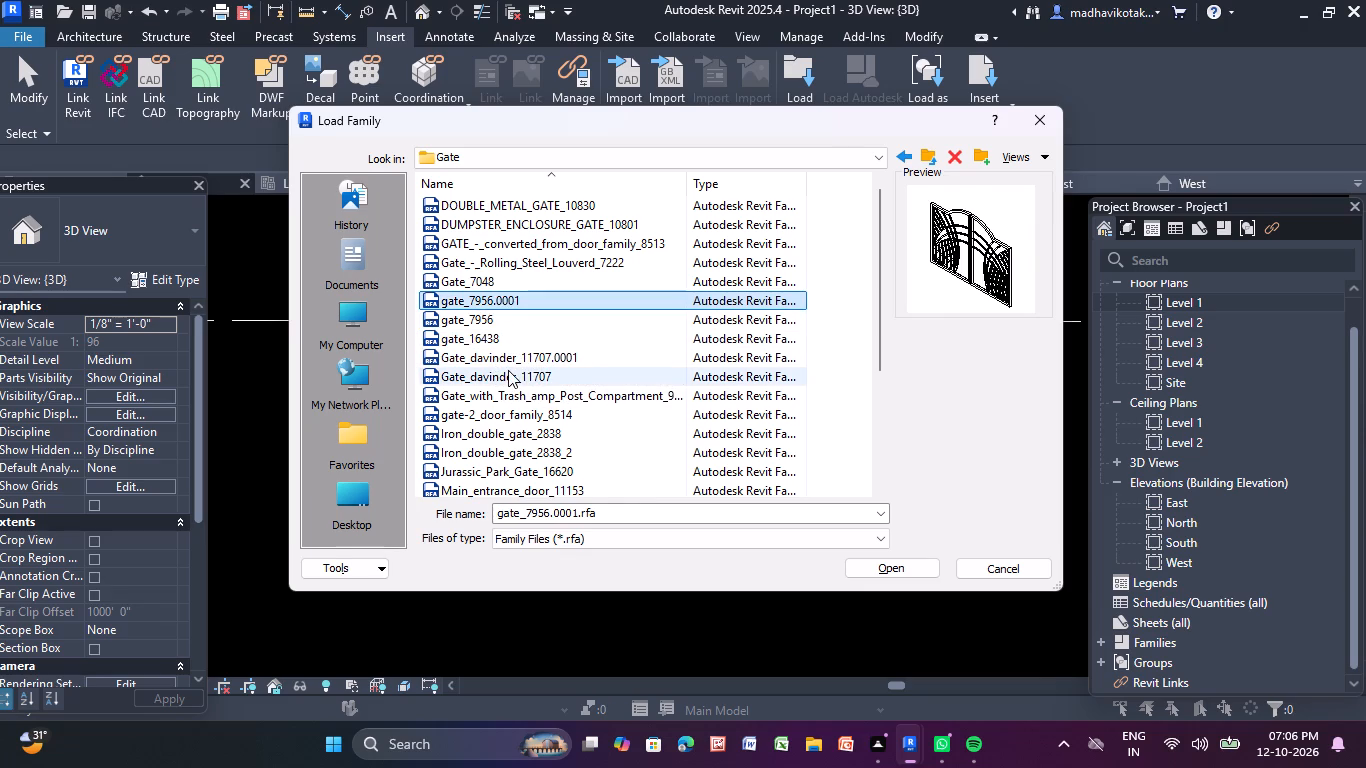
pyautogui.click(517, 353)
pyautogui.click(510, 378)
pyautogui.click(508, 395)
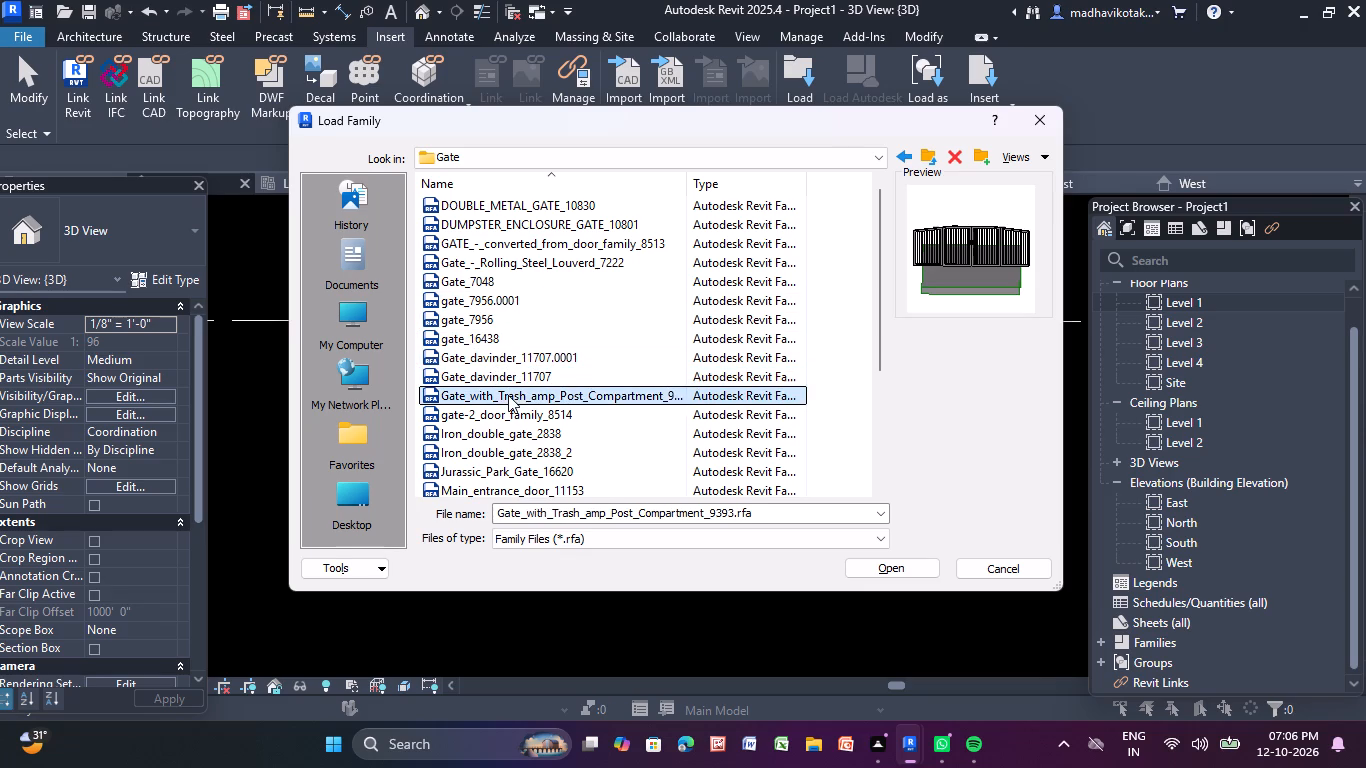
pyautogui.click(508, 409)
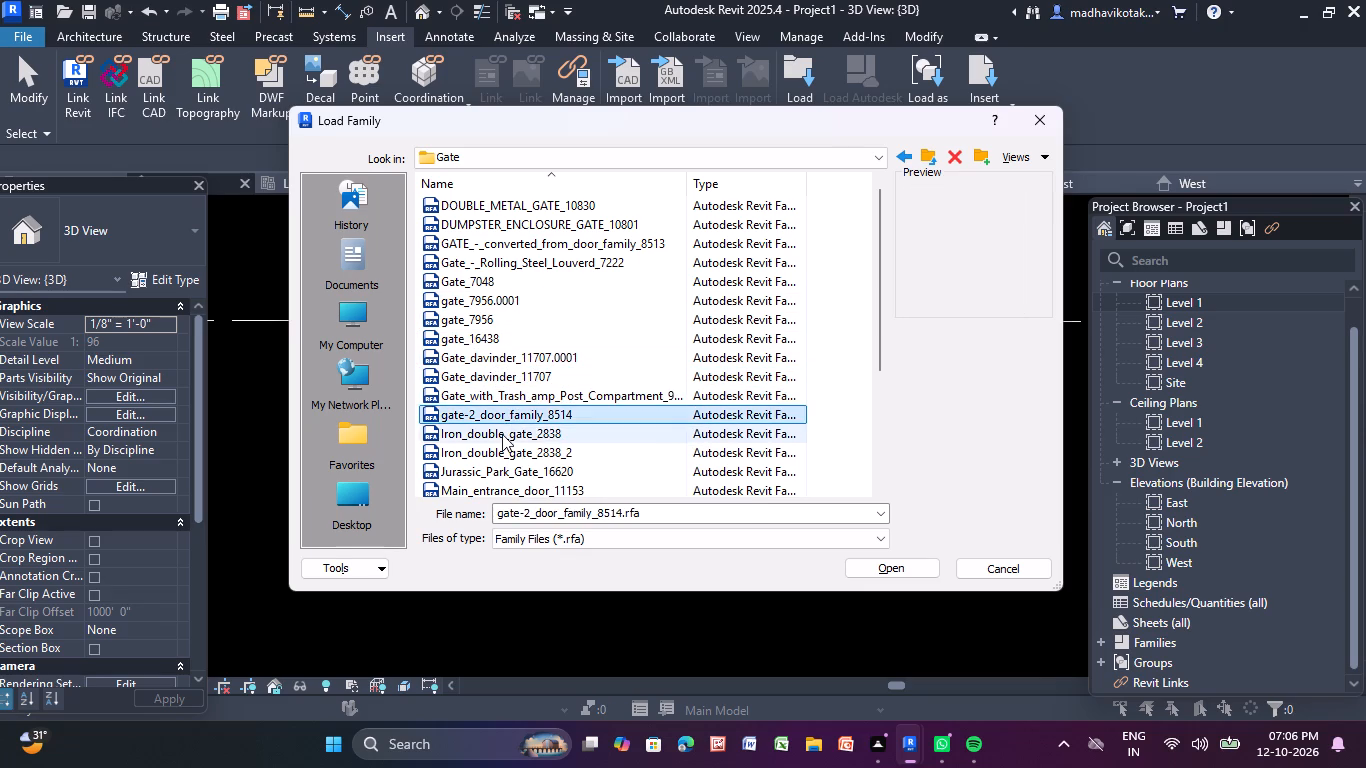
pyautogui.click(502, 434)
pyautogui.click(502, 444)
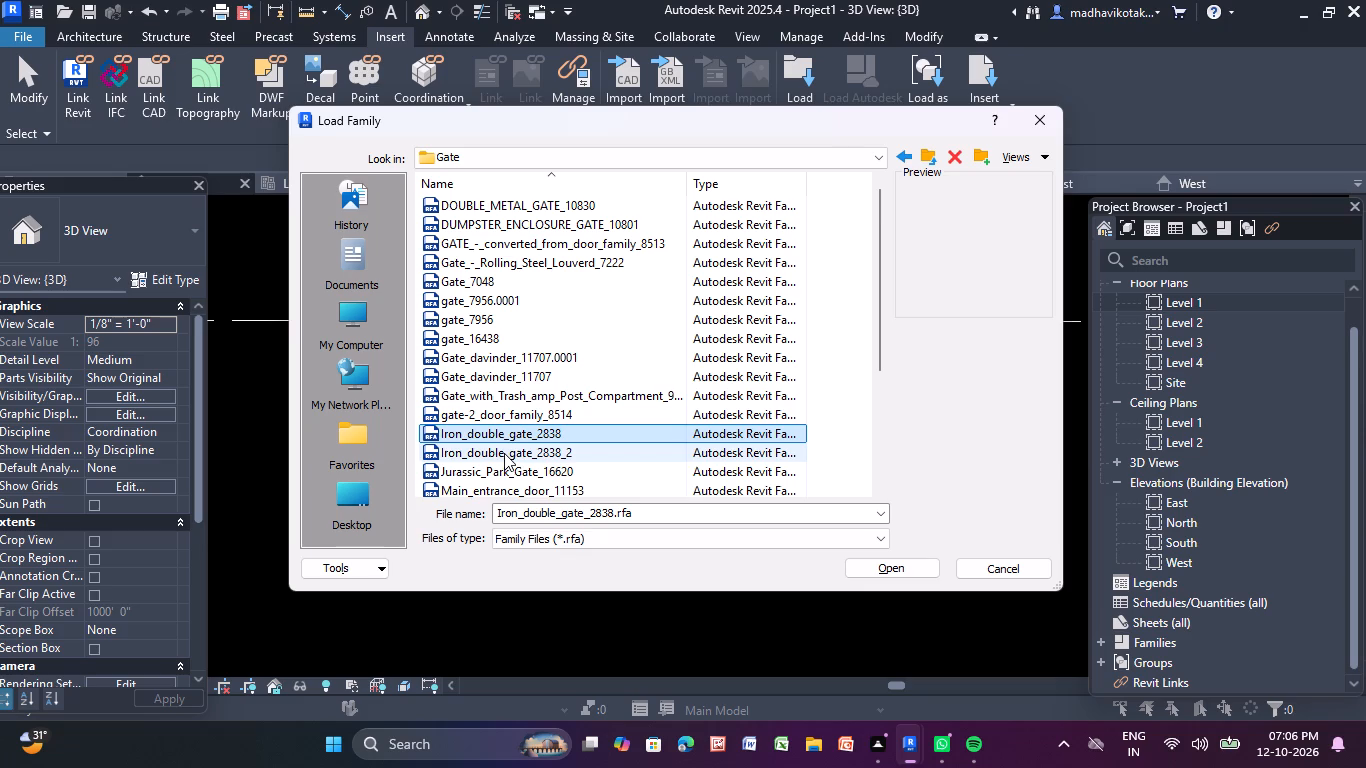
pyautogui.scroll(1, 504, 453)
pyautogui.scroll(-1, 504, 453)
pyautogui.click(525, 418)
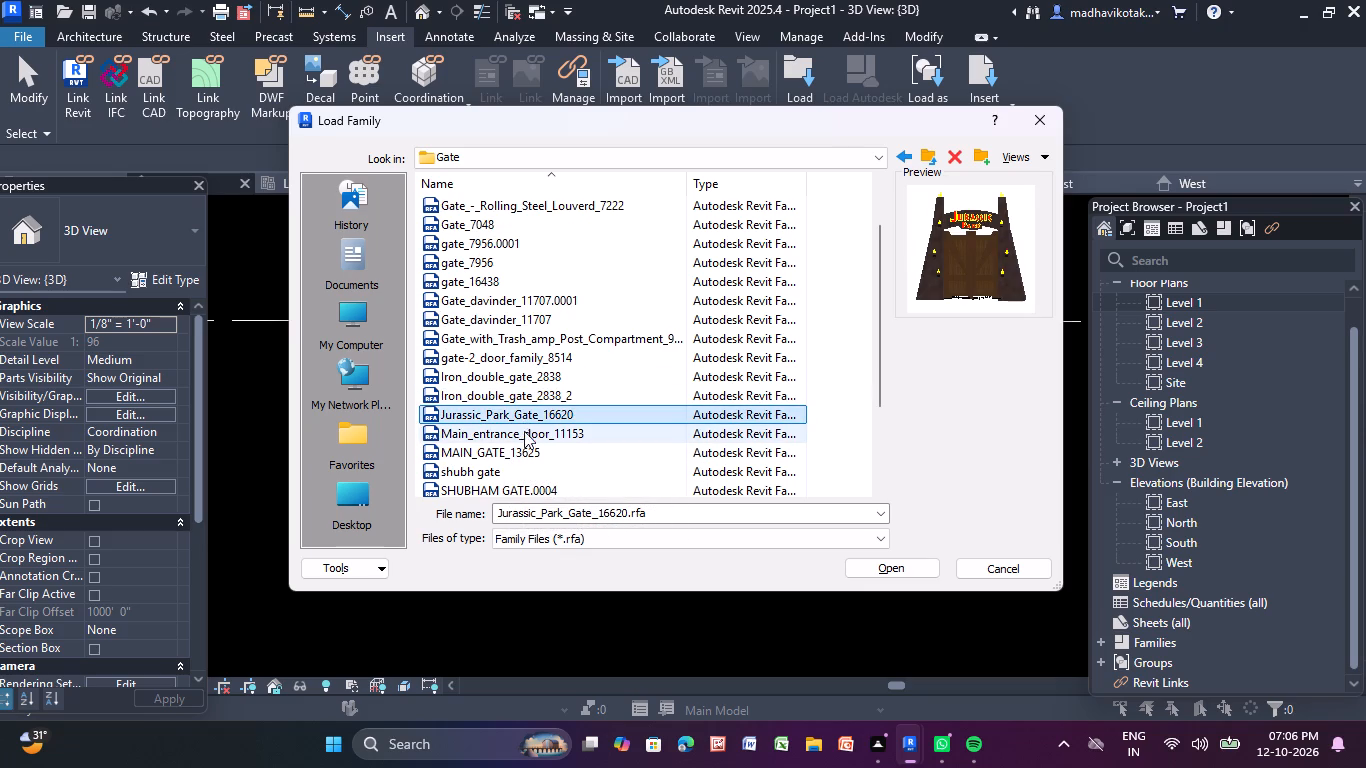
pyautogui.click(525, 438)
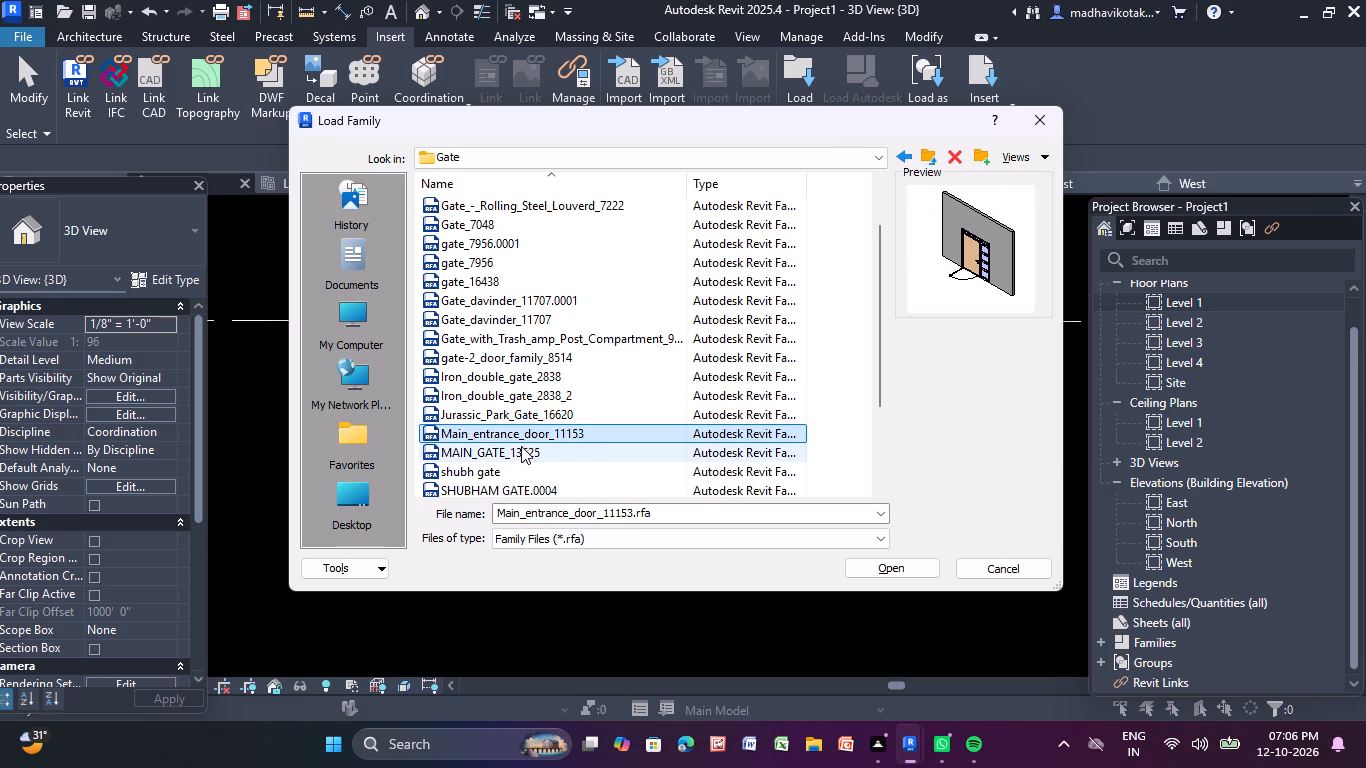
pyautogui.click(510, 449)
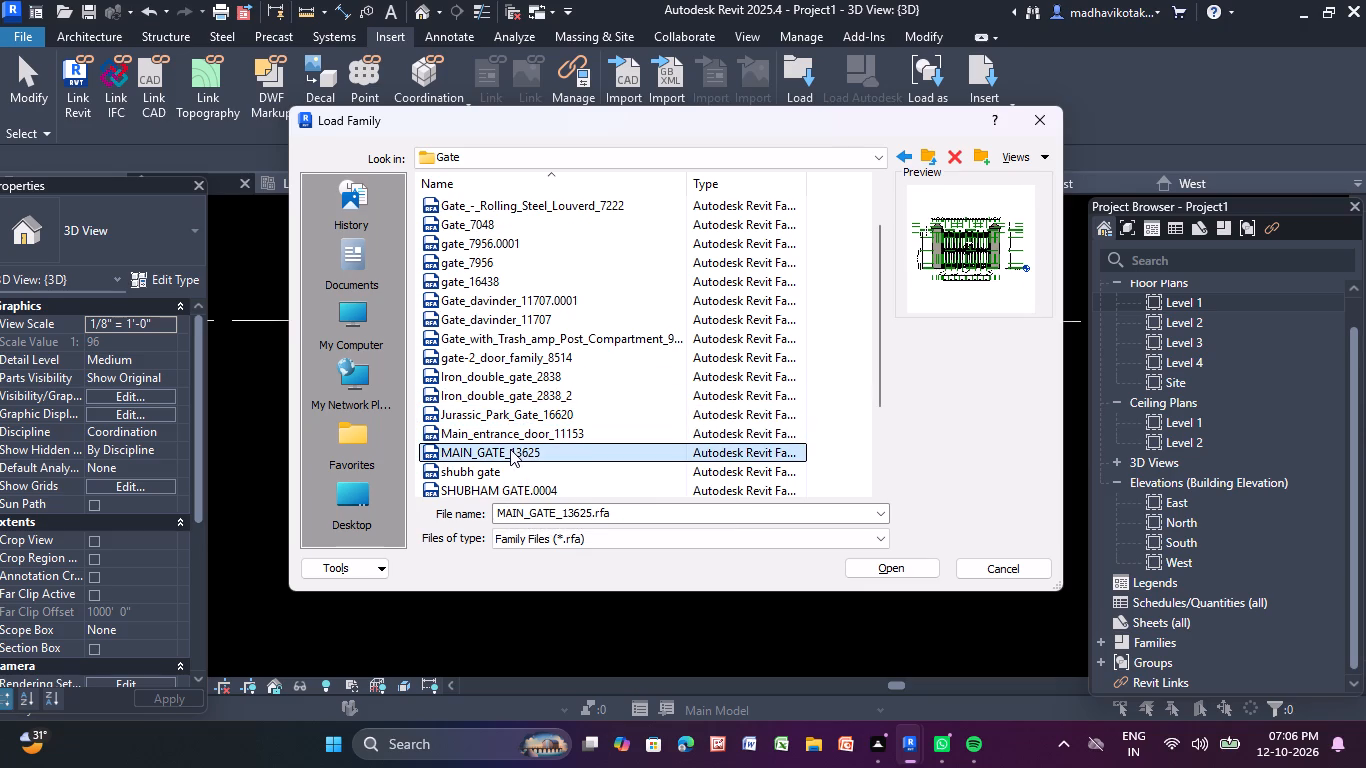
pyautogui.click(485, 477)
pyautogui.click(477, 487)
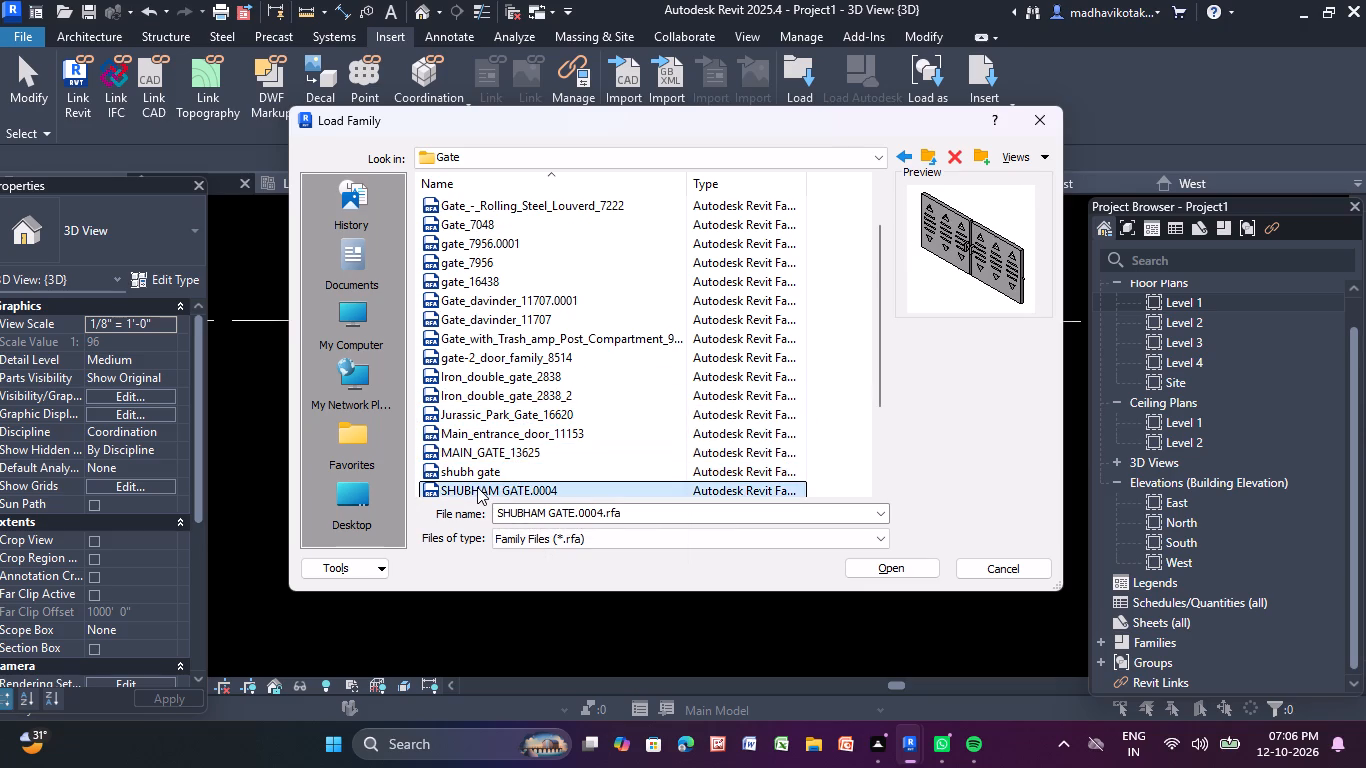
pyautogui.scroll(-1, 477, 487)
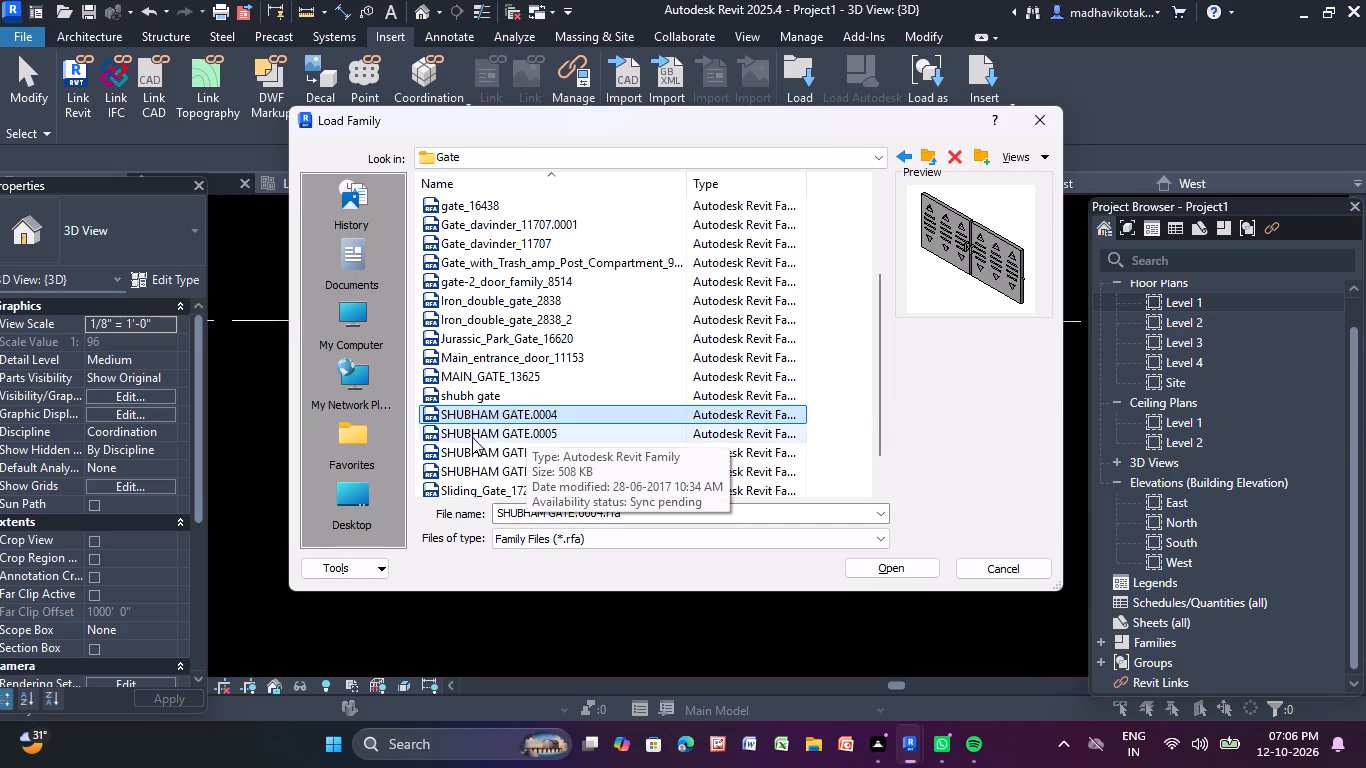
pyautogui.click(472, 437)
pyautogui.click(466, 454)
pyautogui.click(462, 471)
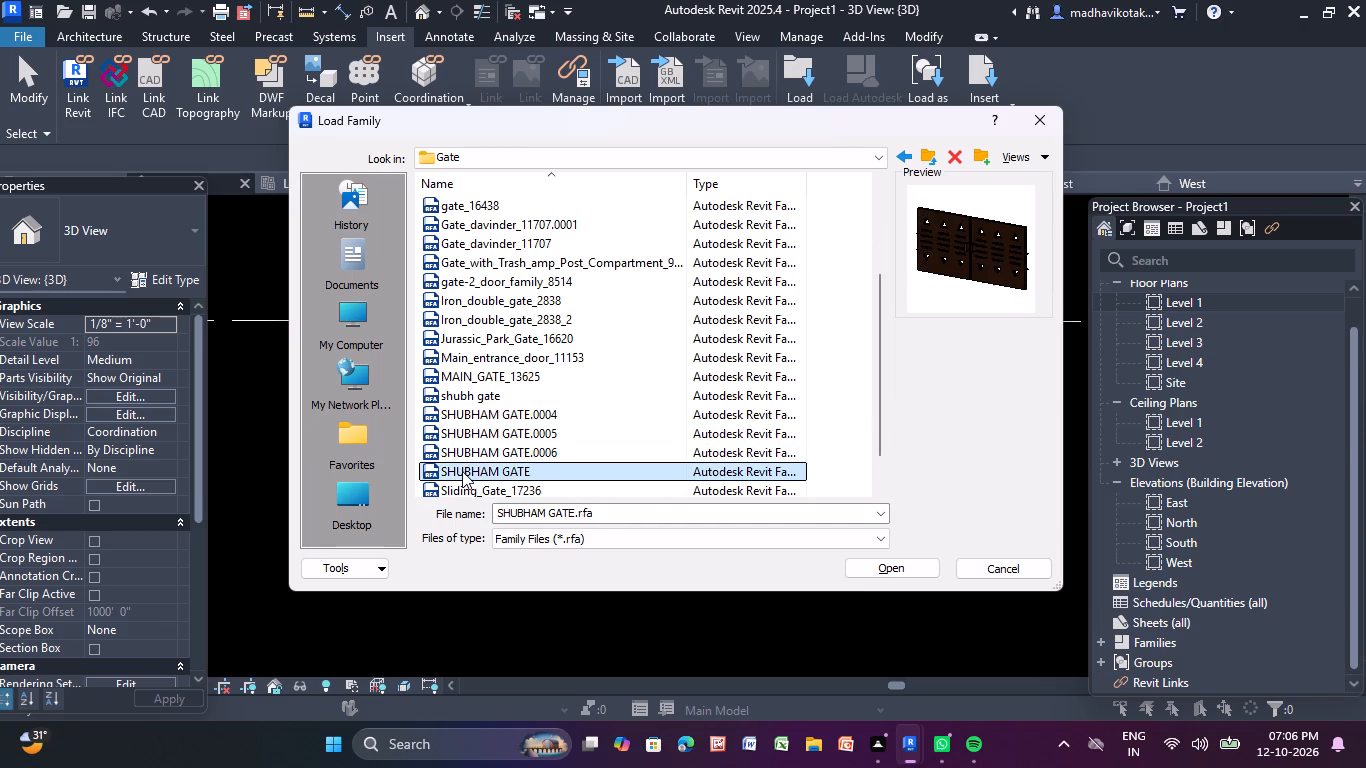
pyautogui.scroll(-1, 462, 471)
pyautogui.click(470, 458)
pyautogui.click(469, 466)
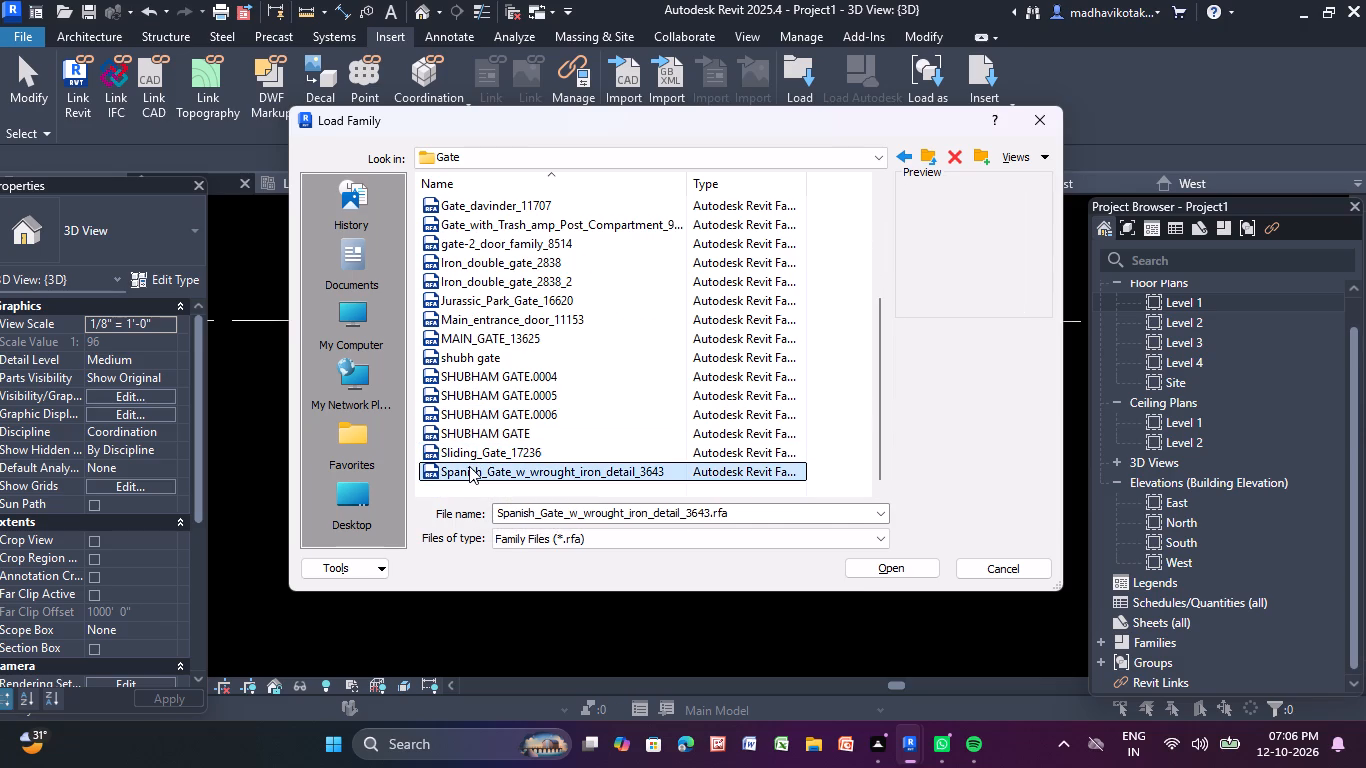
# Load the Sliding_Gate_17236 family into the project and dismiss the save reminder without saving.
pyautogui.click(483, 450)
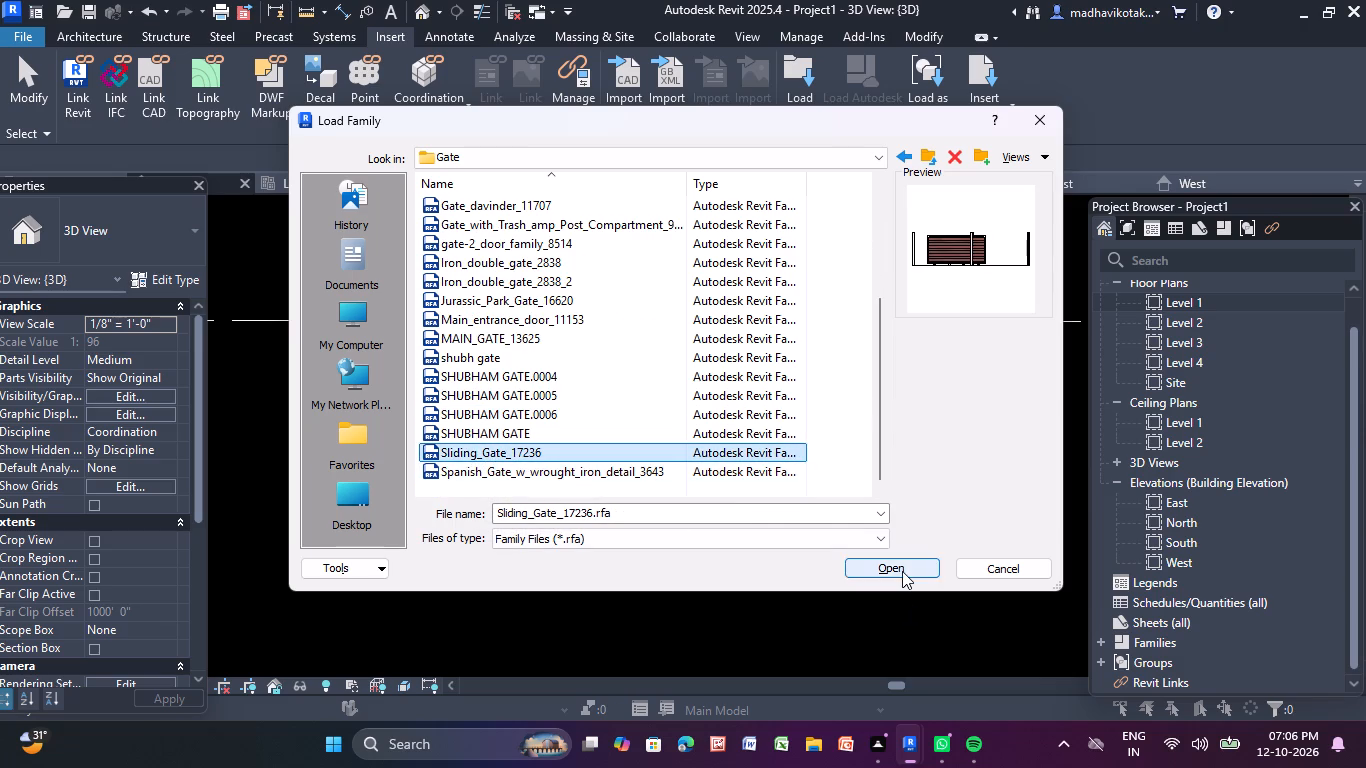
pyautogui.click(900, 570)
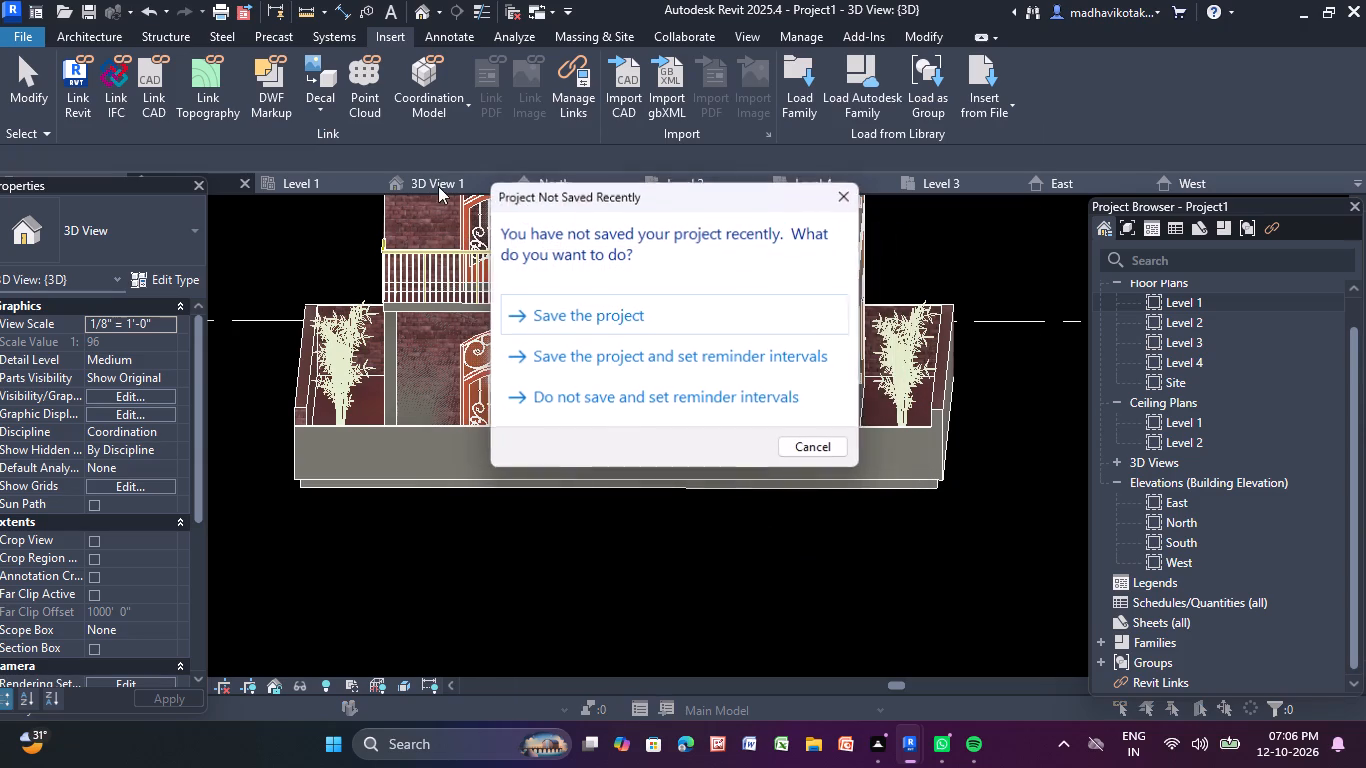
pyautogui.click(849, 186)
# Place the Sliding_Gate_17236 component on Level 1 at the front boundary wall, in front of the ground-floor entrance door.
pyautogui.click(83, 24)
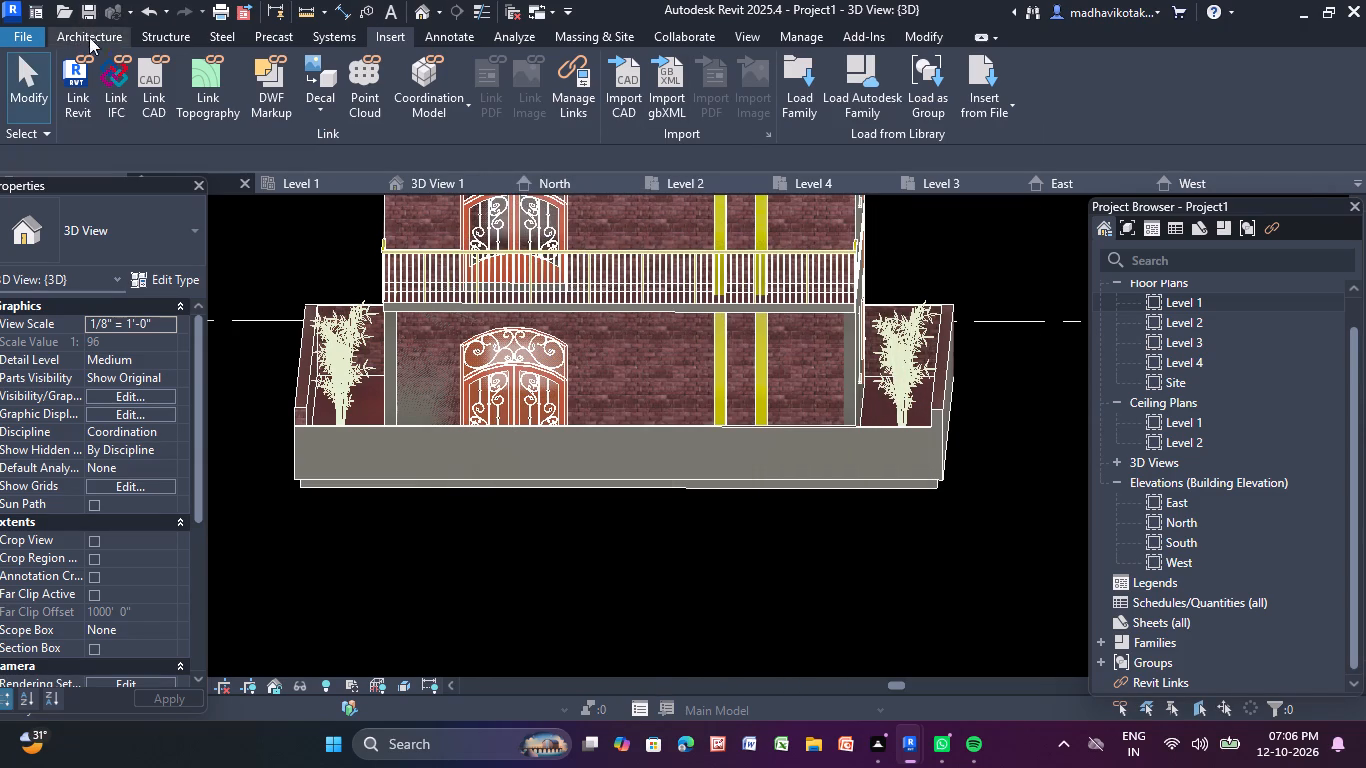
pyautogui.click(108, 35)
pyautogui.click(254, 105)
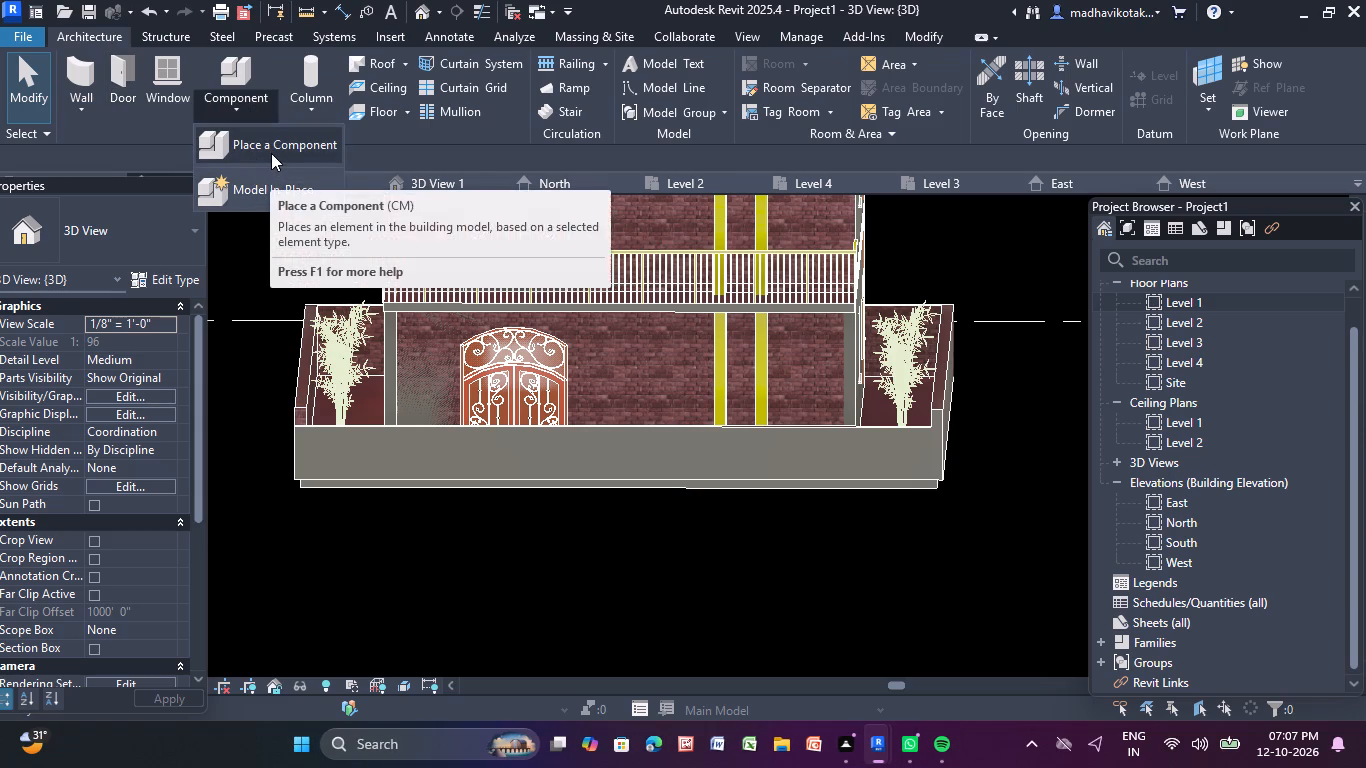
pyautogui.click(271, 153)
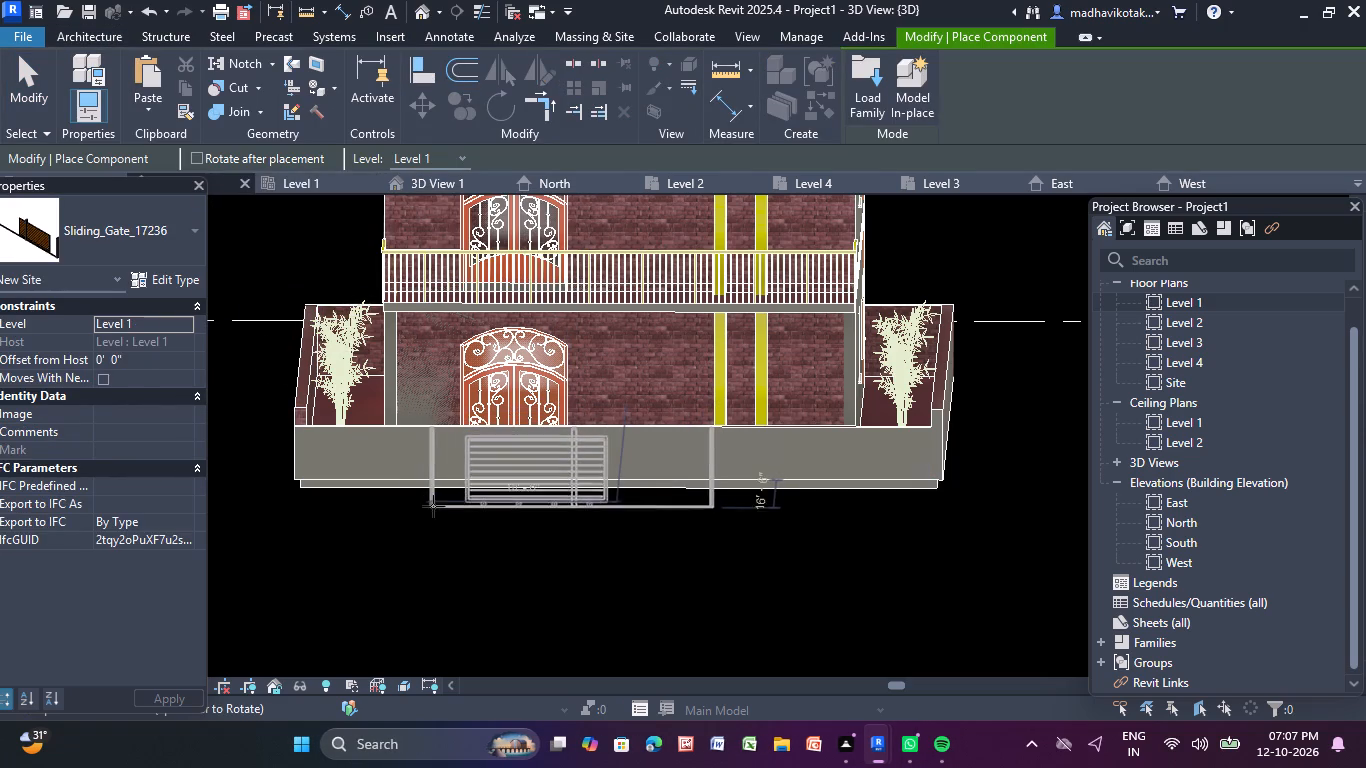
pyautogui.scroll(4, 427, 498)
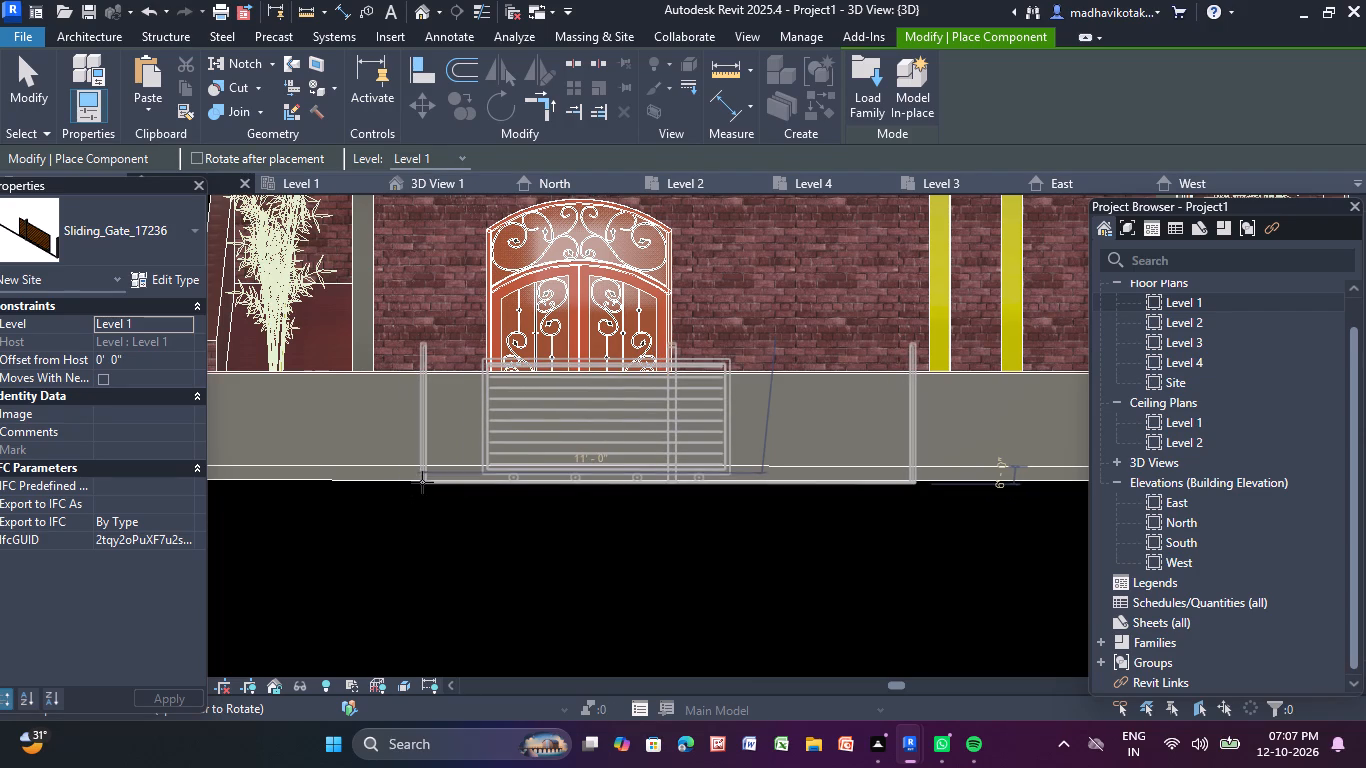
pyautogui.click(412, 490)
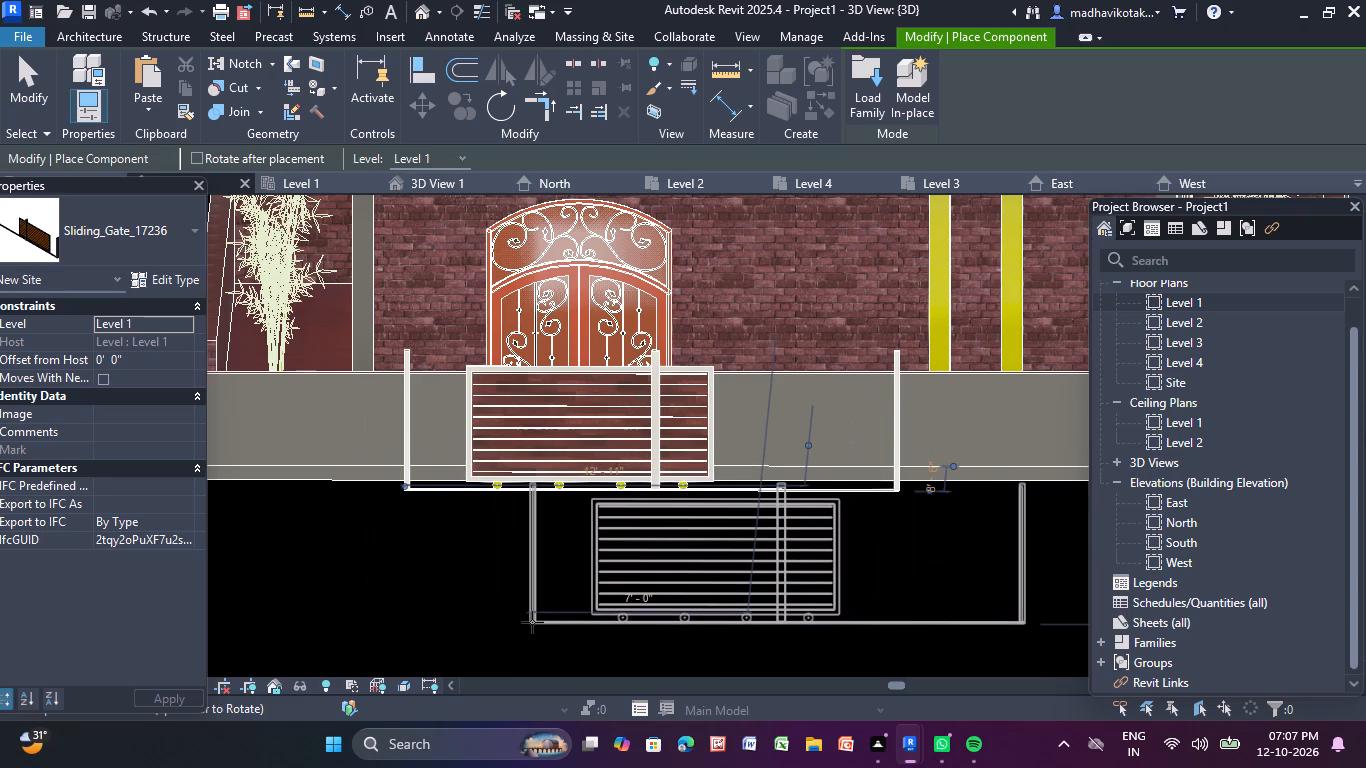
pyautogui.press('Escape')
pyautogui.press('Escape')
pyautogui.press('Escape')
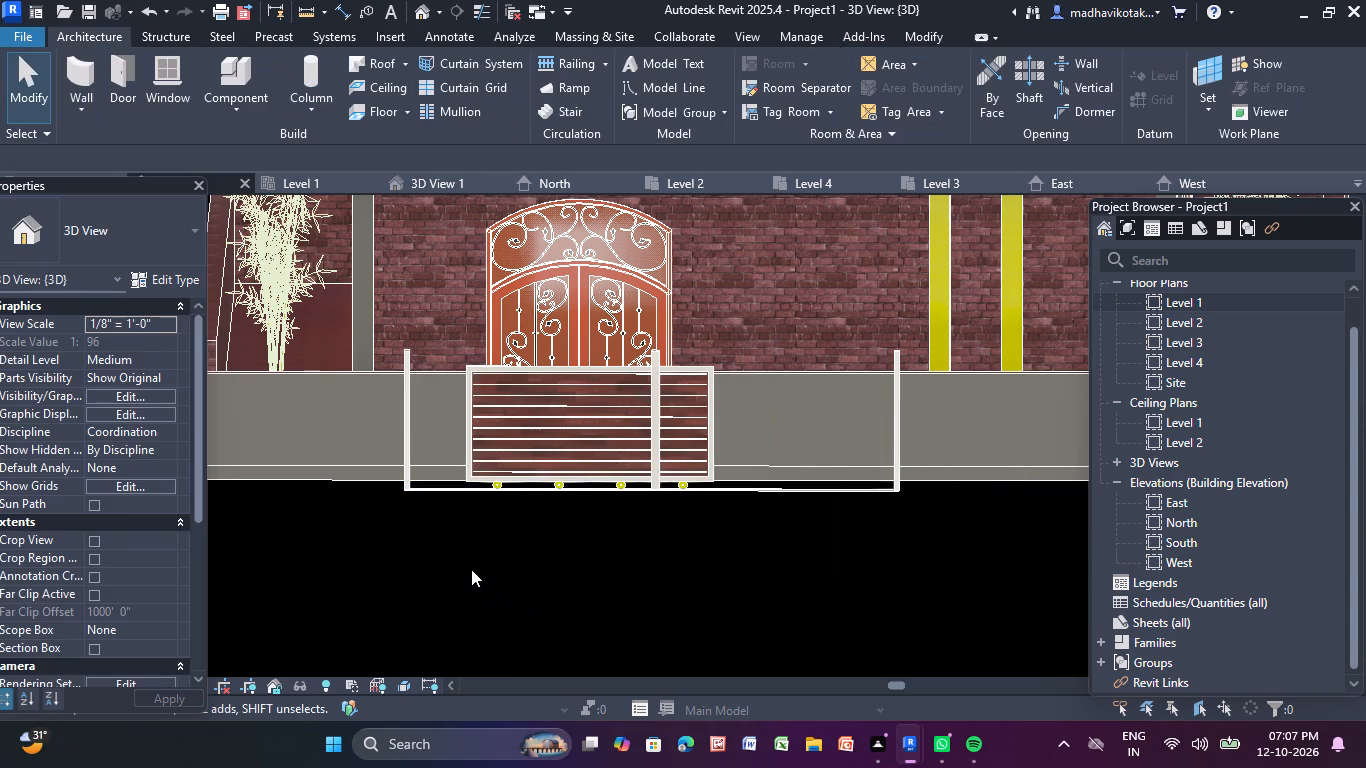
# Examine the sliding gate's placement against the front boundary wall, up close and together with the whole building.
pyautogui.keyDown('shift'); pyautogui.moveTo(477, 569); pyautogui.dragTo(536, 597, button='middle'); pyautogui.keyUp('shift')
pyautogui.scroll(-2, 548, 576)
pyautogui.moveTo(546, 560); pyautogui.dragTo(448, 417, button='middle')
pyautogui.keyDown('shift'); pyautogui.moveTo(847, 531); pyautogui.dragTo(797, 518, button='middle'); pyautogui.keyUp('shift')
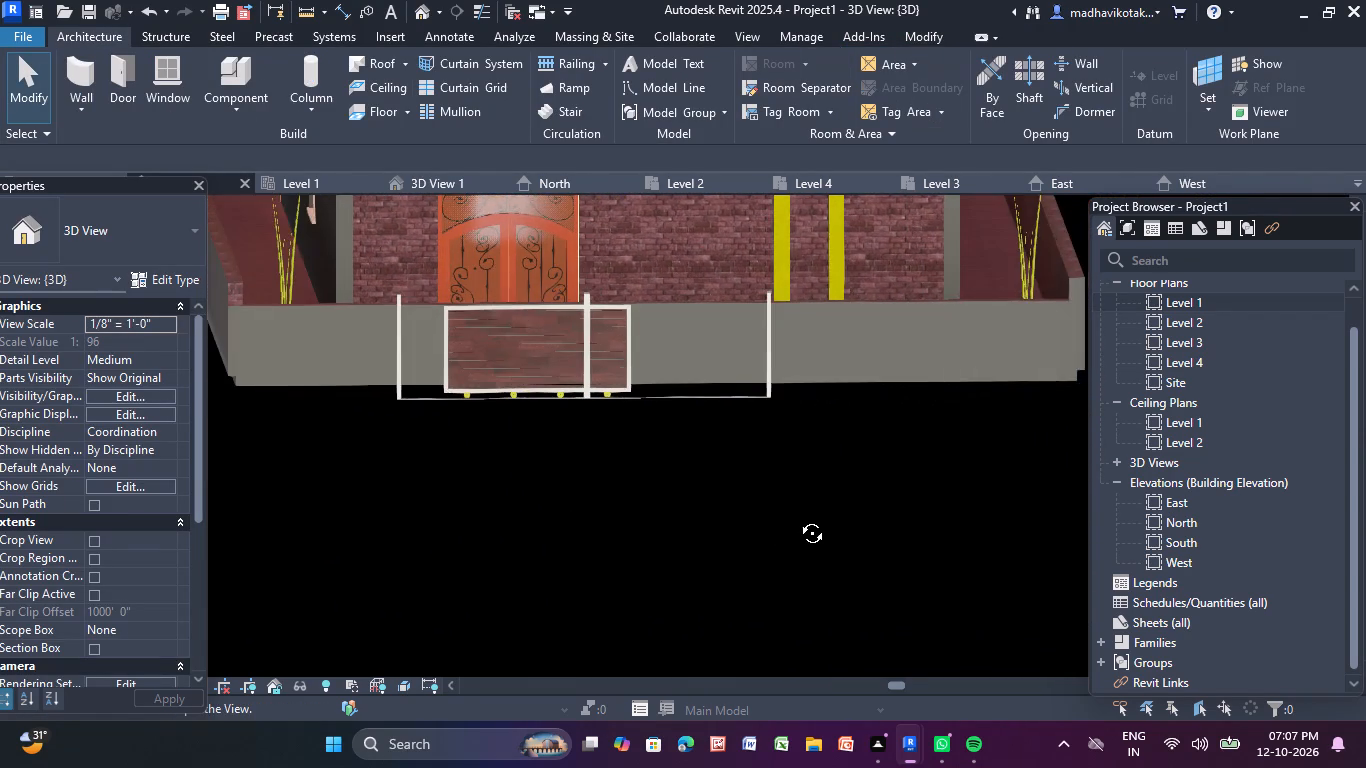
pyautogui.keyDown('shift'); pyautogui.moveTo(797, 518); pyautogui.dragTo(776, 524, button='middle'); pyautogui.keyUp('shift')
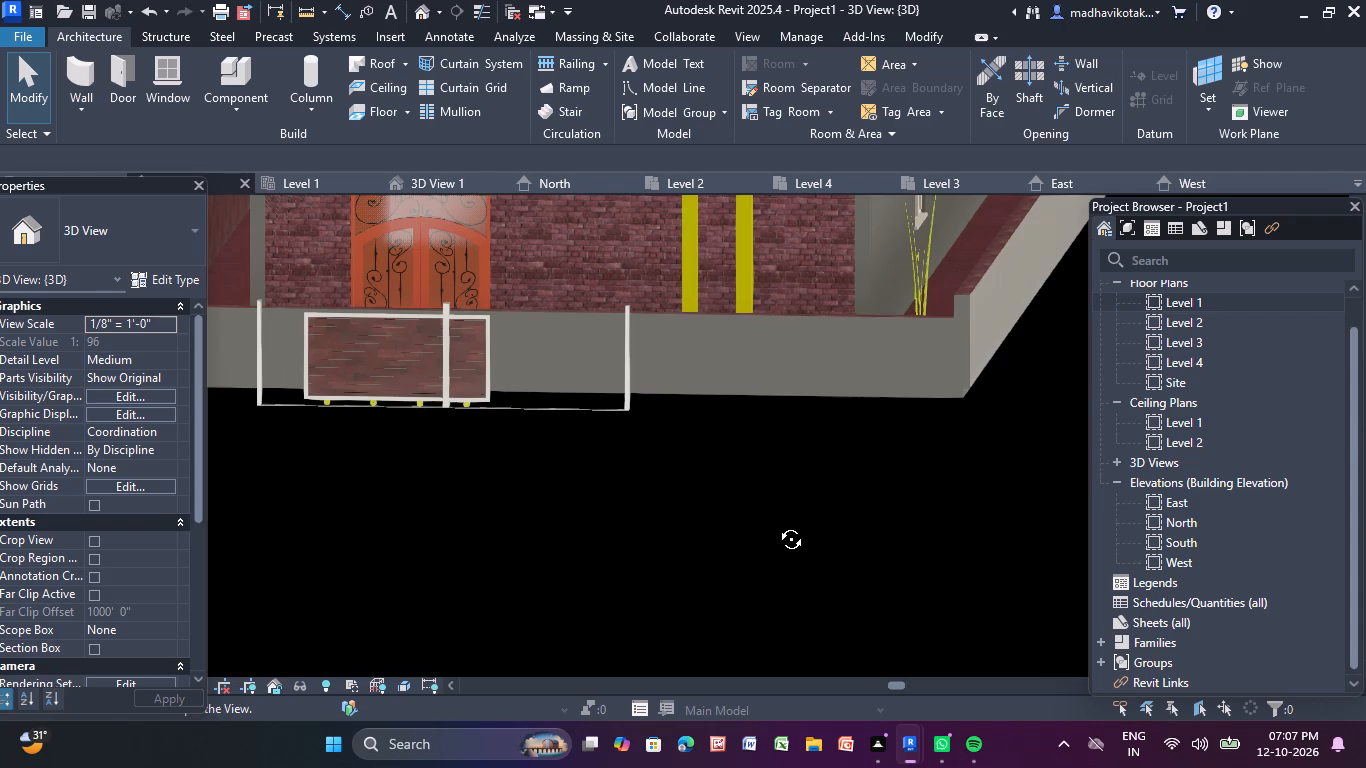
pyautogui.keyDown('shift'); pyautogui.moveTo(776, 524); pyautogui.dragTo(774, 517, button='middle'); pyautogui.keyUp('shift')
pyautogui.click(638, 369)
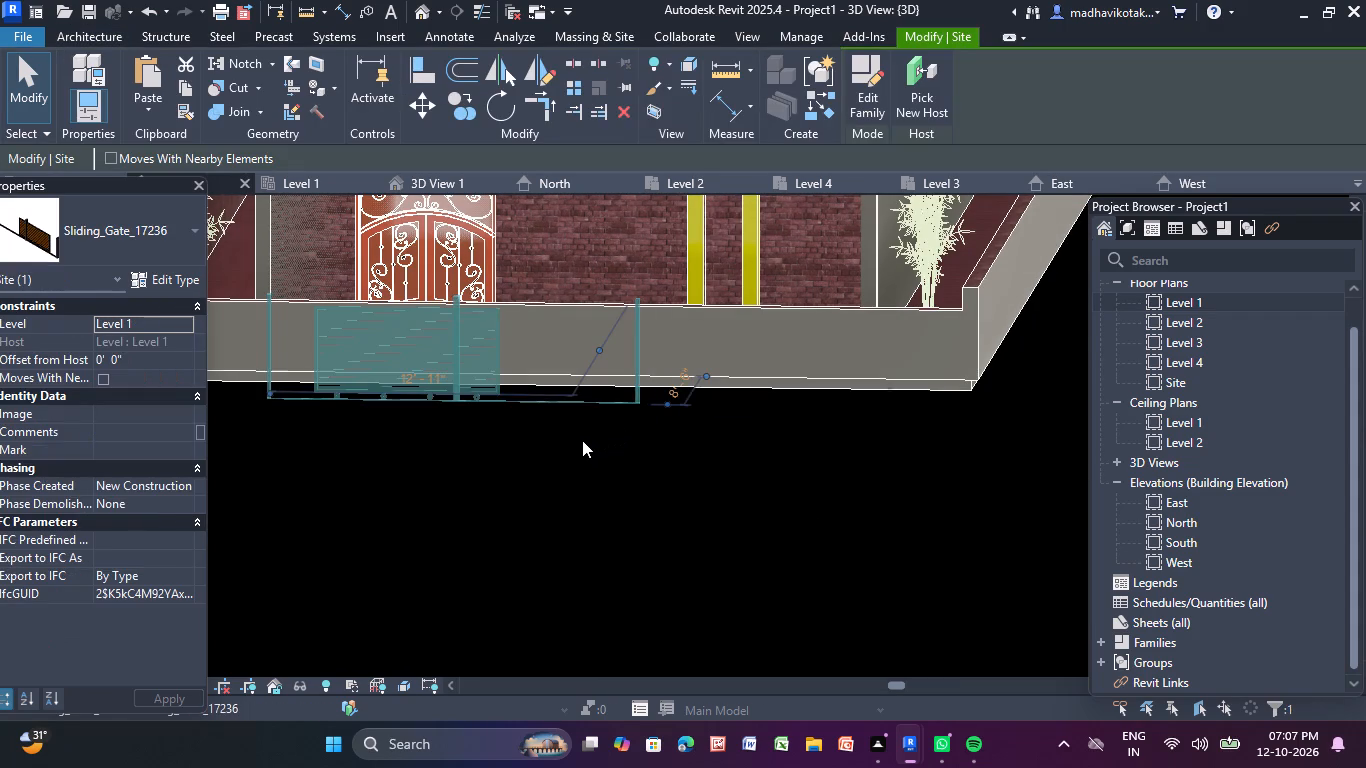
pyautogui.press('Escape')
pyautogui.press('Escape')
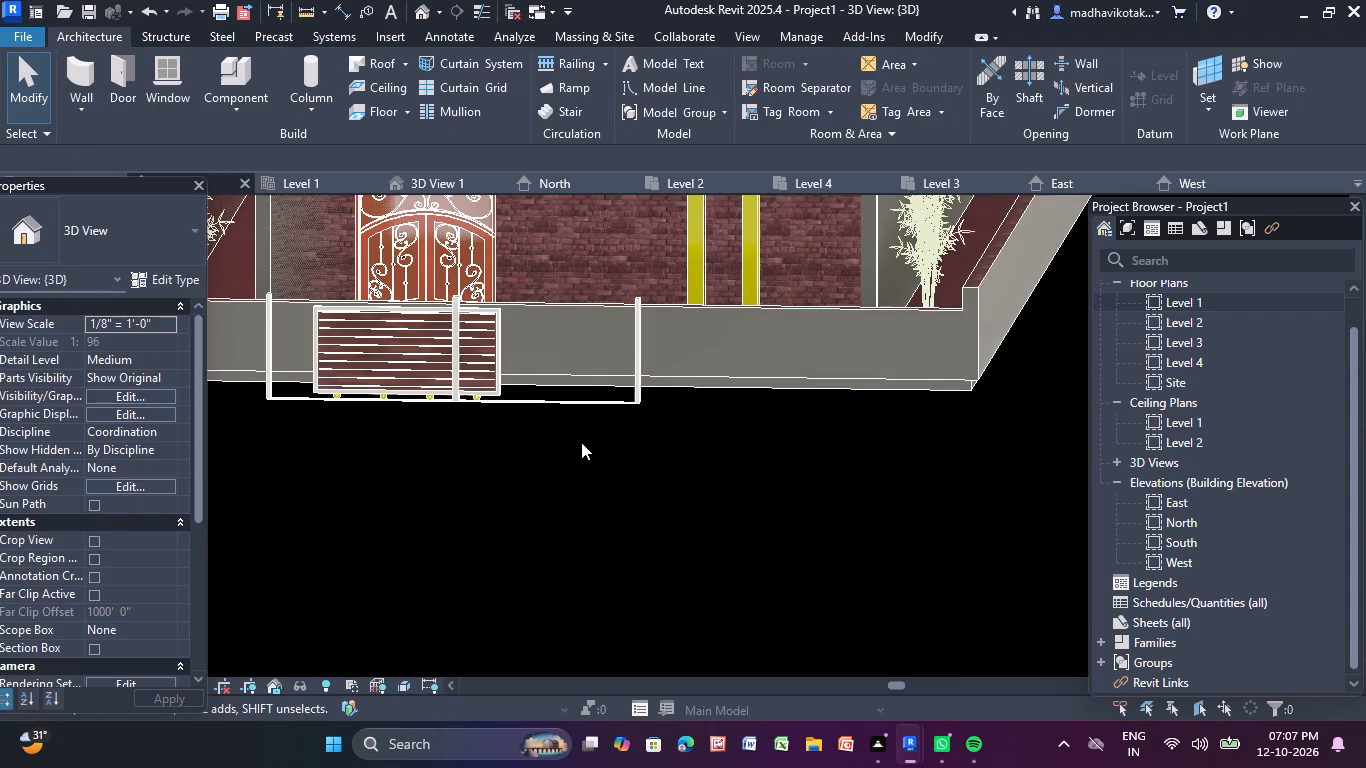
pyautogui.scroll(7, 417, 348)
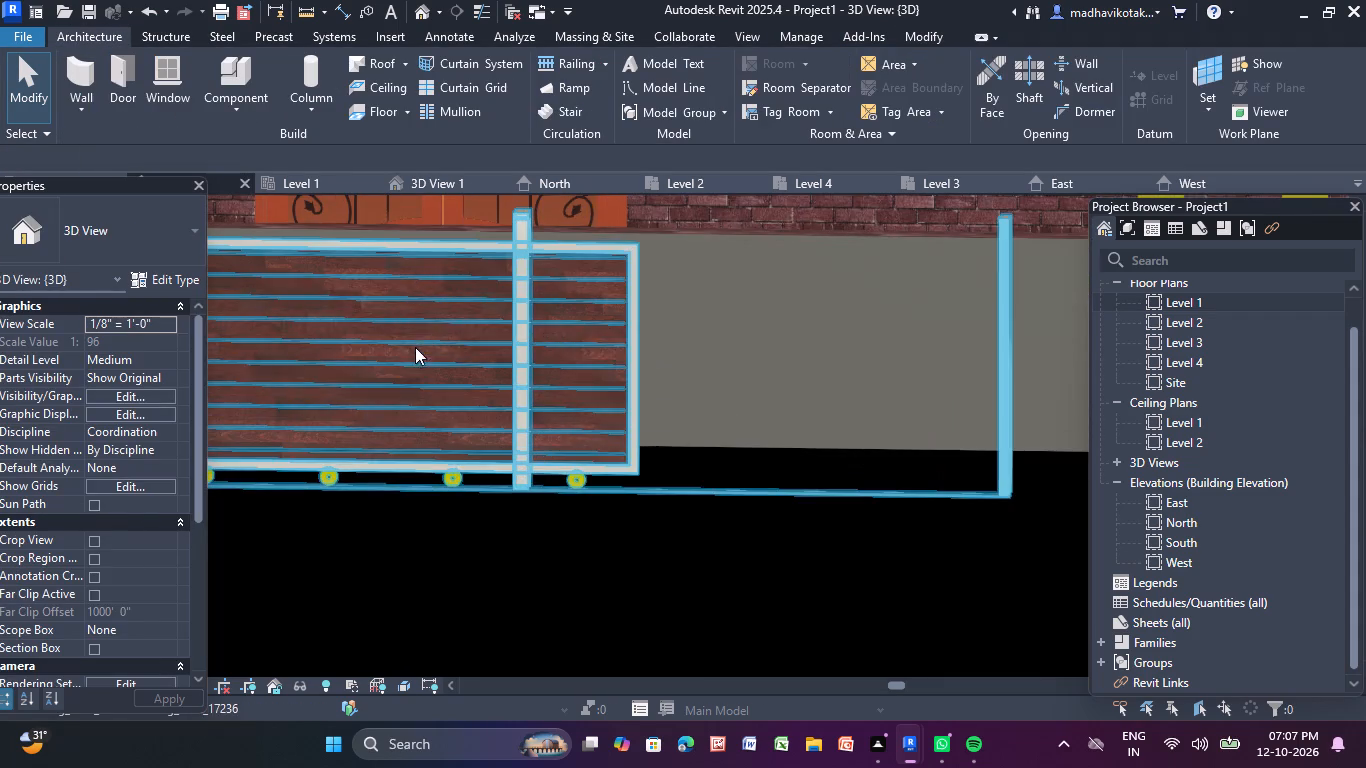
pyautogui.scroll(-5, 483, 409)
pyautogui.scroll(-3, 564, 504)
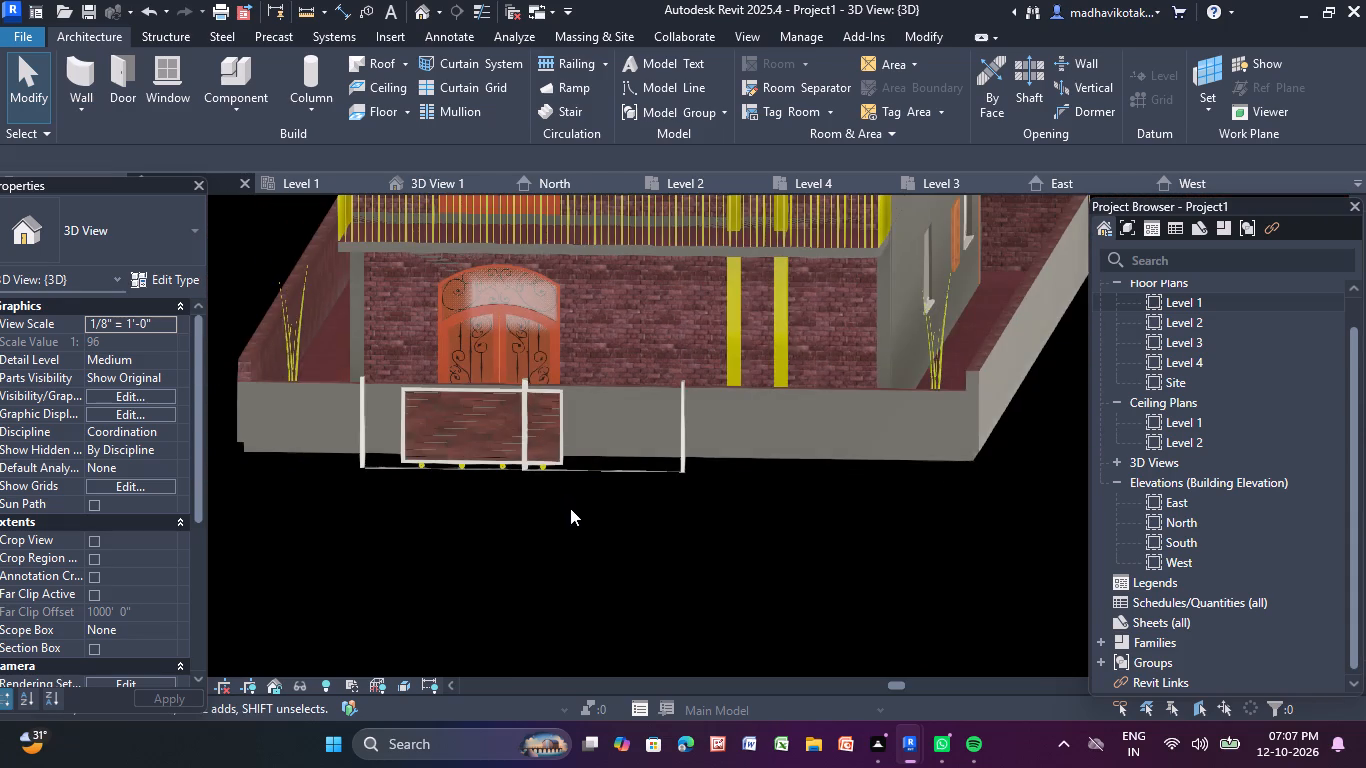
pyautogui.moveTo(577, 515); pyautogui.dragTo(816, 611, button='middle')
pyautogui.scroll(-3, 815, 603)
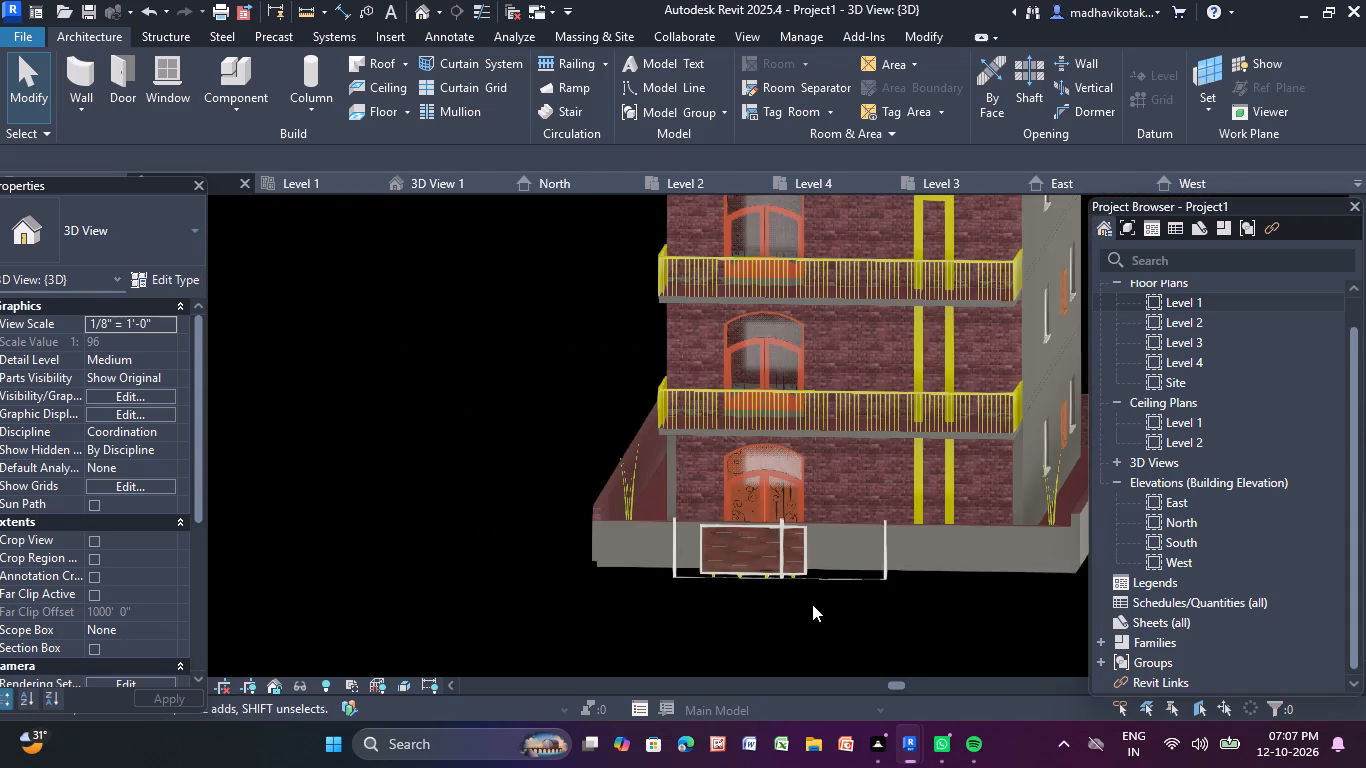
pyautogui.moveTo(806, 602); pyautogui.dragTo(643, 579, button='middle')
pyautogui.scroll(-2, 697, 566)
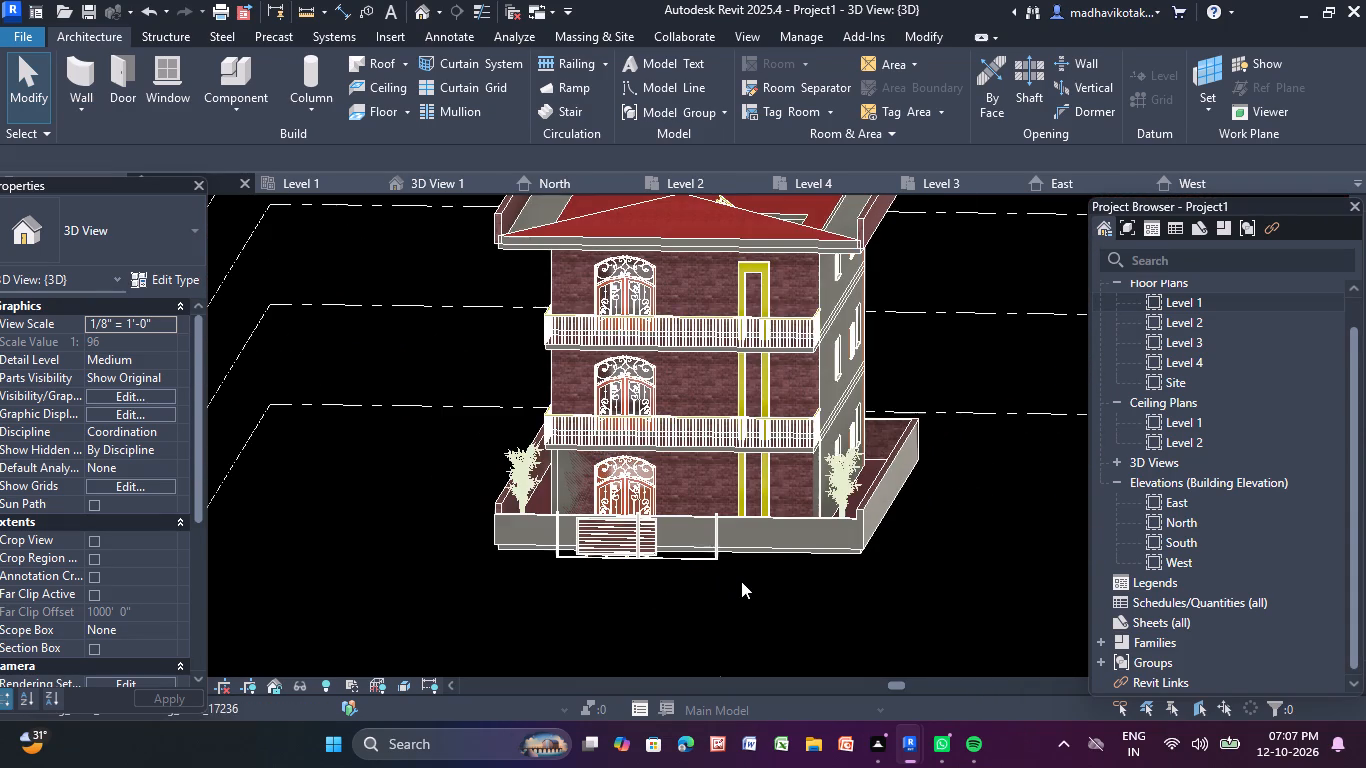
pyautogui.moveTo(741, 581); pyautogui.dragTo(759, 609, button='middle')
pyautogui.scroll(-1, 741, 584)
pyautogui.scroll(1, 759, 609)
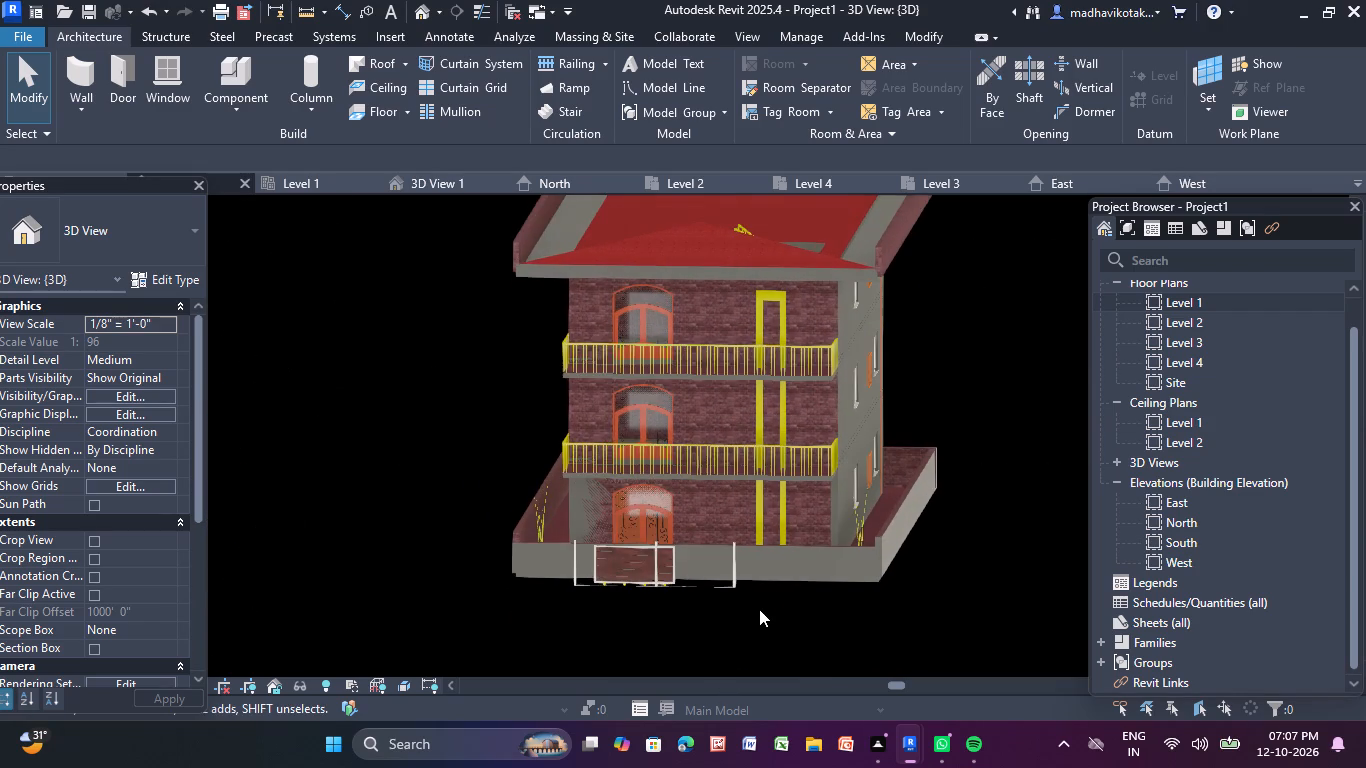
pyautogui.keyDown('shift'); pyautogui.moveTo(786, 625); pyautogui.dragTo(786, 624, button='middle'); pyautogui.keyUp('shift')
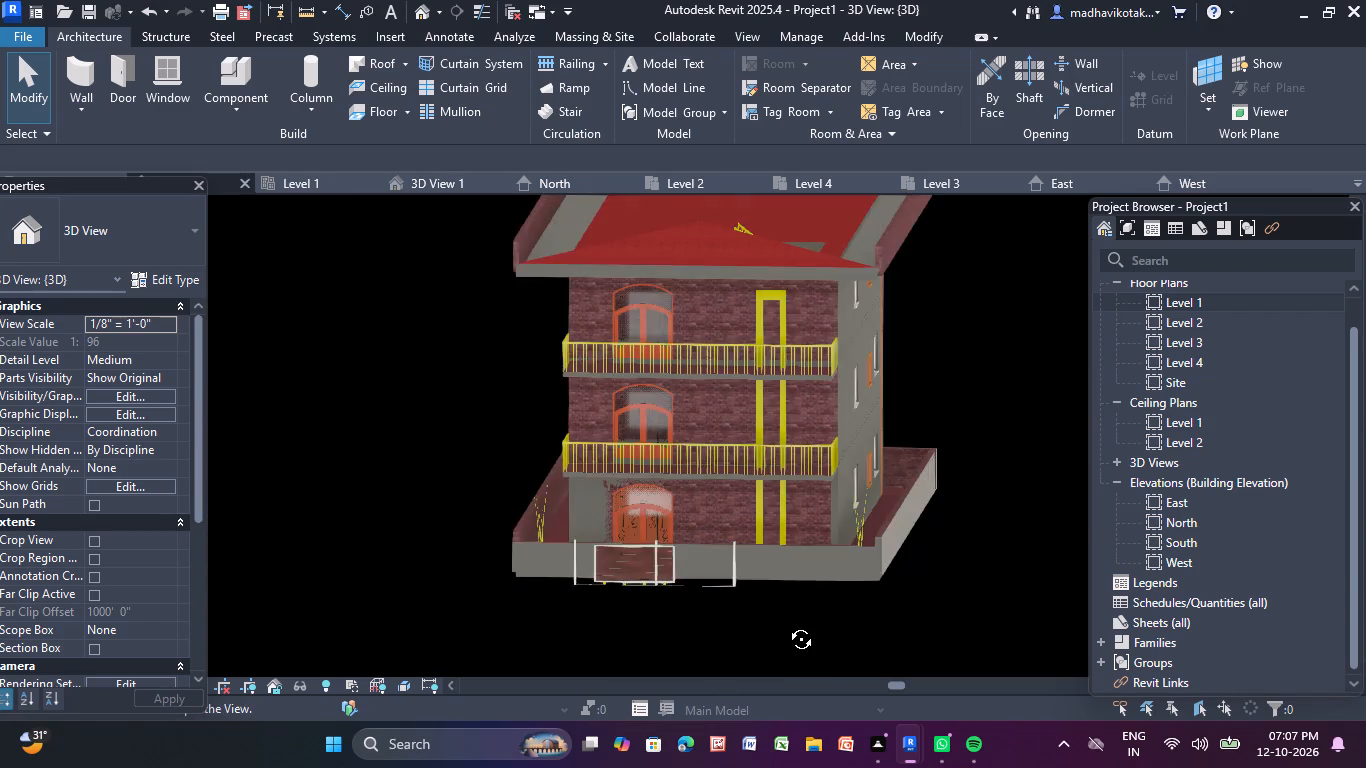
# Examine the complete building in 3D from the front corner and straight on, including the facade, boundary walls, bamboo plants and sliding gate.
pyautogui.keyDown('shift'); pyautogui.moveTo(786, 624); pyautogui.dragTo(844, 621, button='middle'); pyautogui.keyUp('shift')
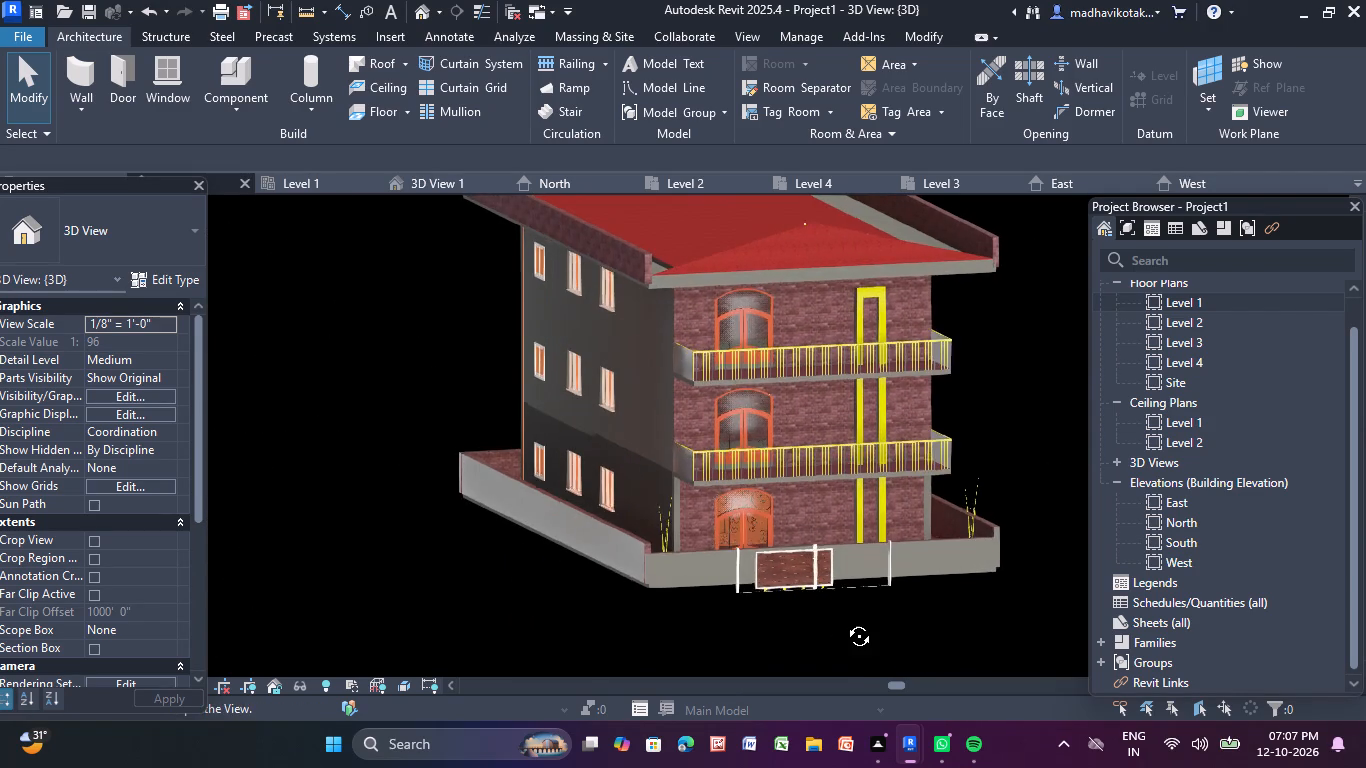
pyautogui.keyDown('shift'); pyautogui.moveTo(844, 621); pyautogui.dragTo(843, 618, button='middle'); pyautogui.keyUp('shift')
pyautogui.scroll(-3, 843, 618)
pyautogui.moveTo(842, 618); pyautogui.dragTo(838, 587, button='middle')
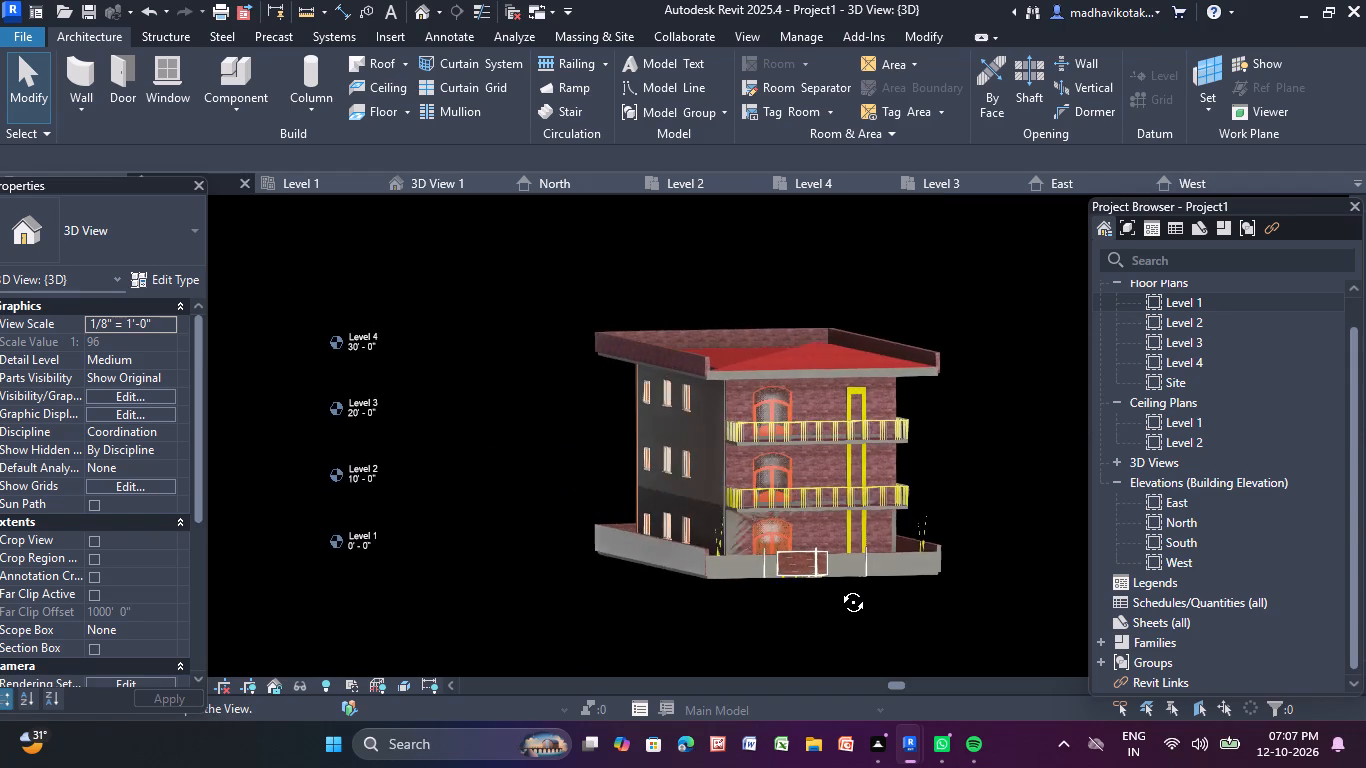
pyautogui.moveTo(838, 587); pyautogui.dragTo(860, 590, button='middle')
pyautogui.keyDown('shift'); pyautogui.scroll(3, 860, 590); pyautogui.keyUp('shift')
pyautogui.scroll(3, 860, 590)
pyautogui.moveTo(860, 596); pyautogui.dragTo(851, 601, button='middle')
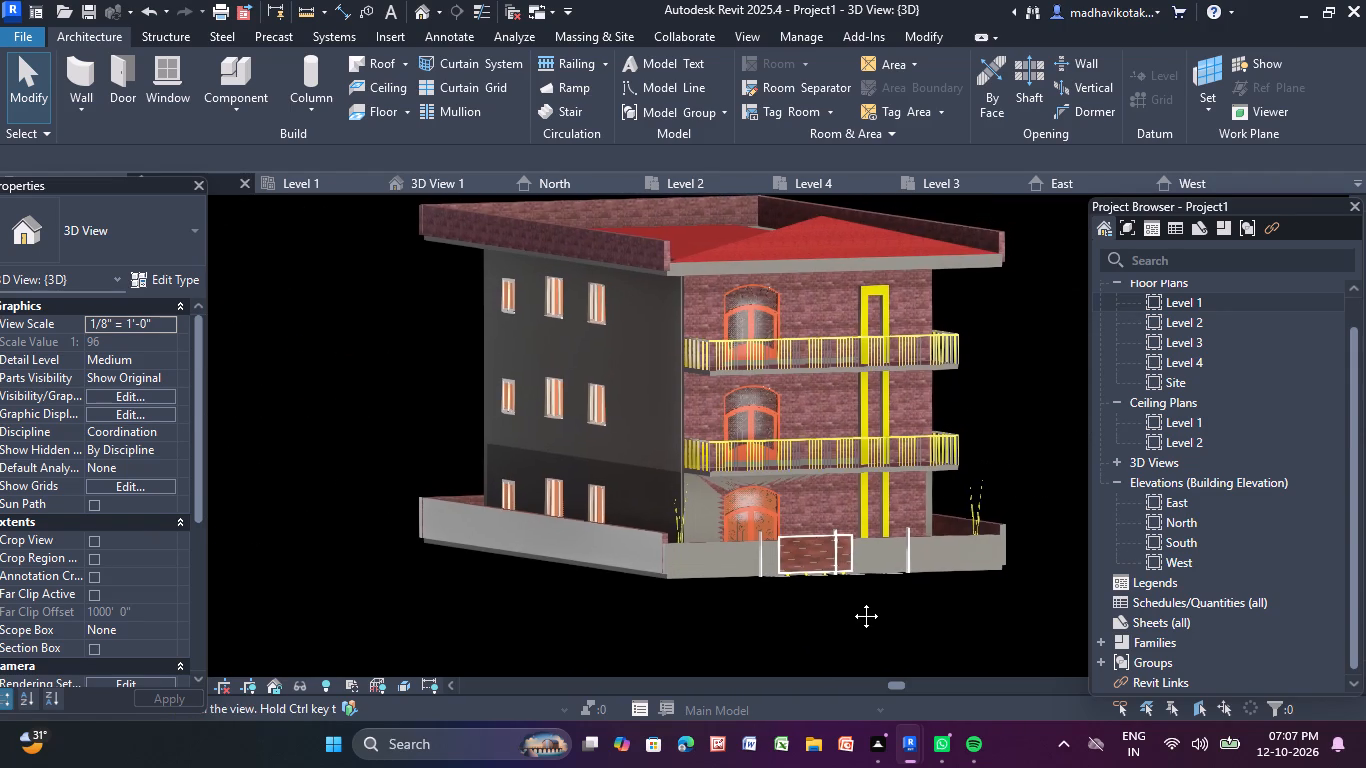
pyautogui.moveTo(851, 601); pyautogui.dragTo(850, 602, button='middle')
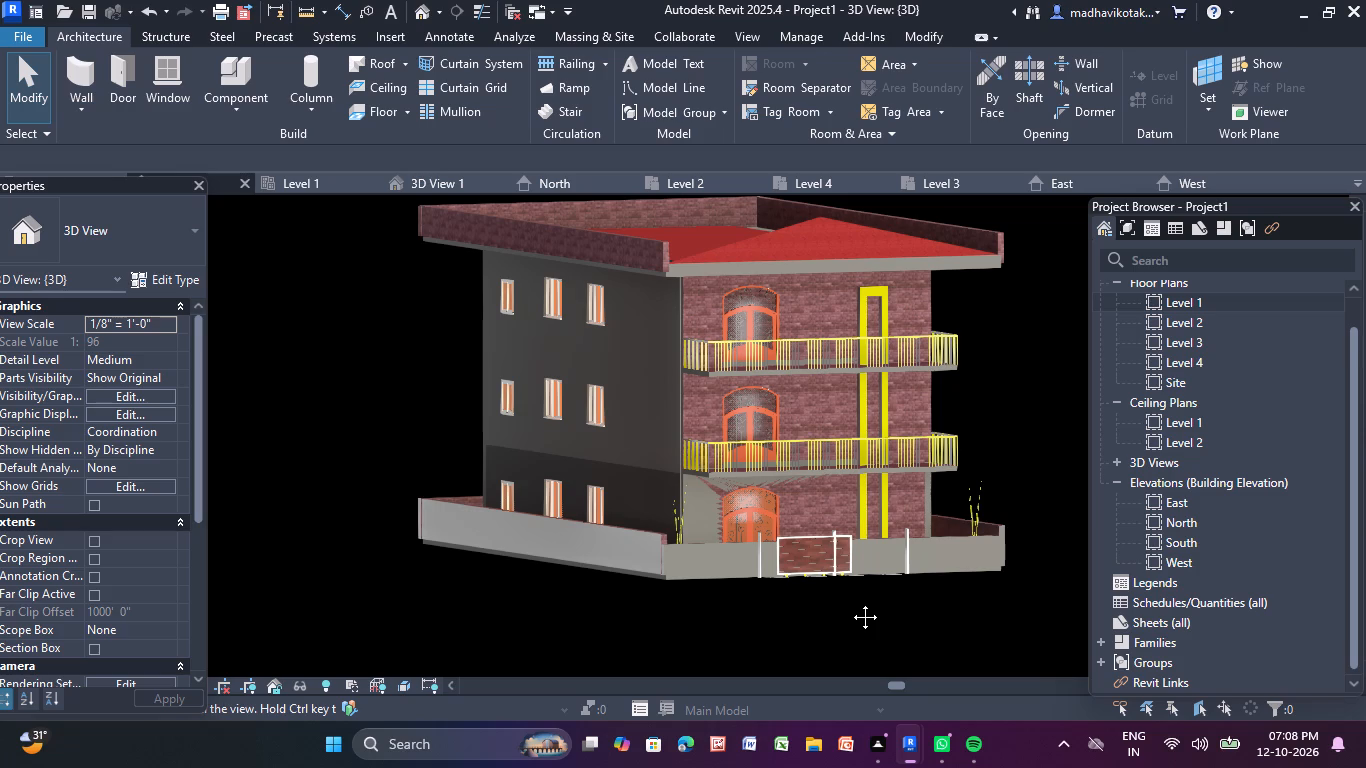
pyautogui.moveTo(850, 602); pyautogui.dragTo(845, 603, button='middle')
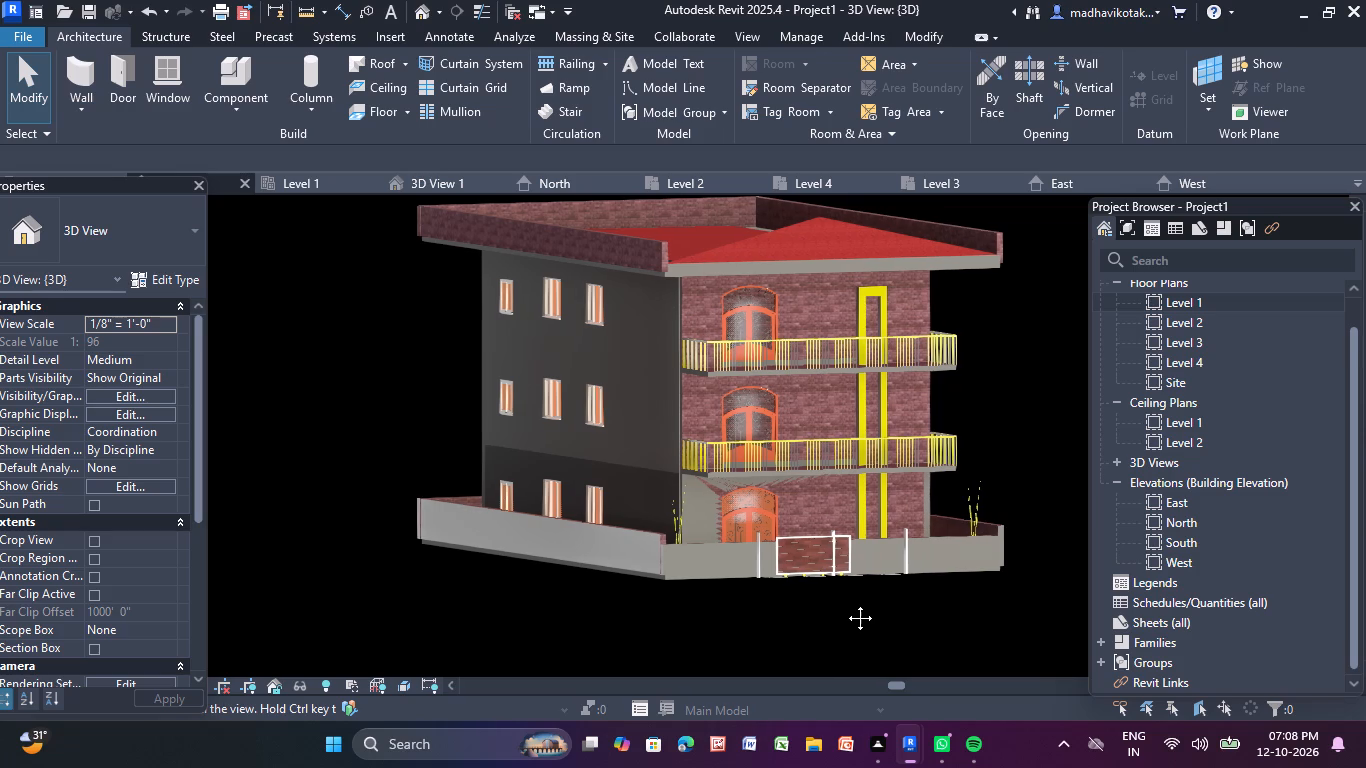
pyautogui.moveTo(845, 603); pyautogui.dragTo(818, 607, button='middle')
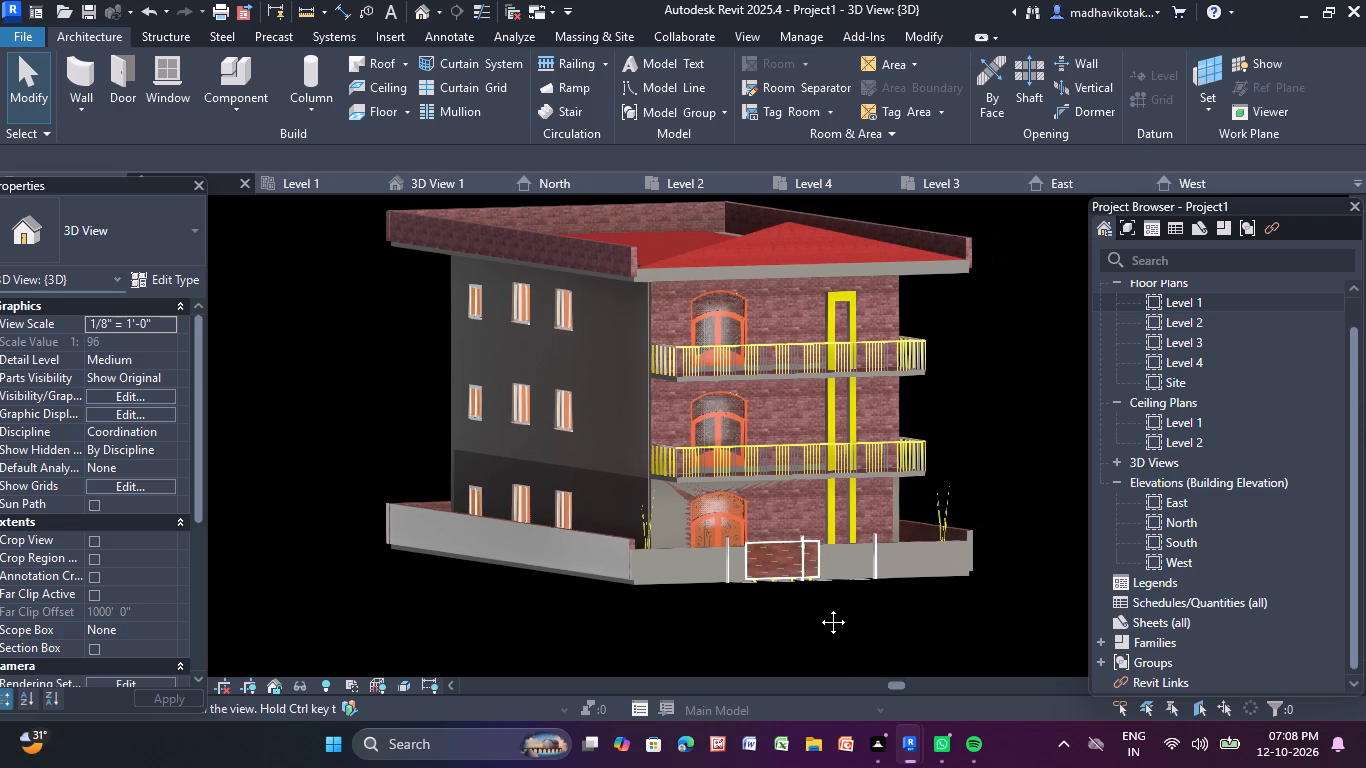
pyautogui.moveTo(818, 607); pyautogui.dragTo(757, 598, button='middle')
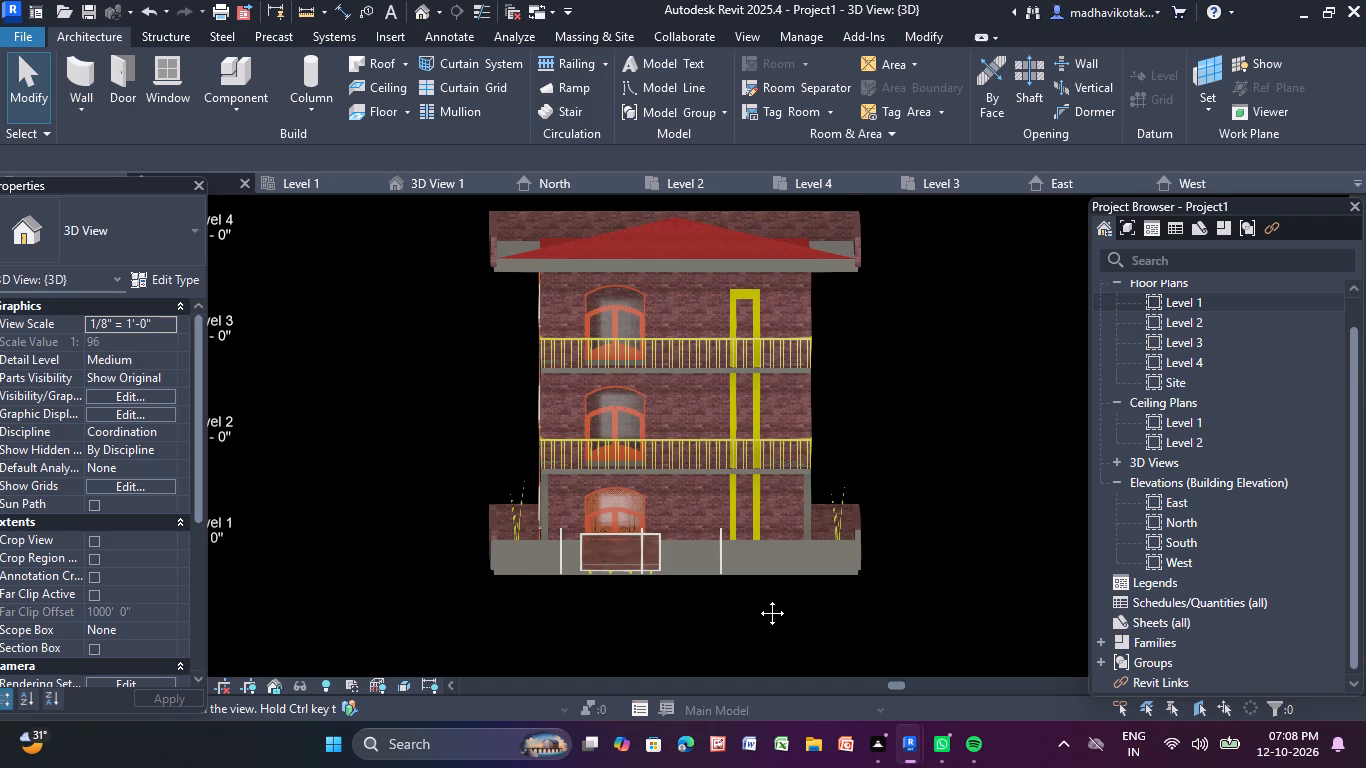
pyautogui.moveTo(757, 598); pyautogui.dragTo(759, 595, button='middle')
pyautogui.scroll(2, 761, 593)
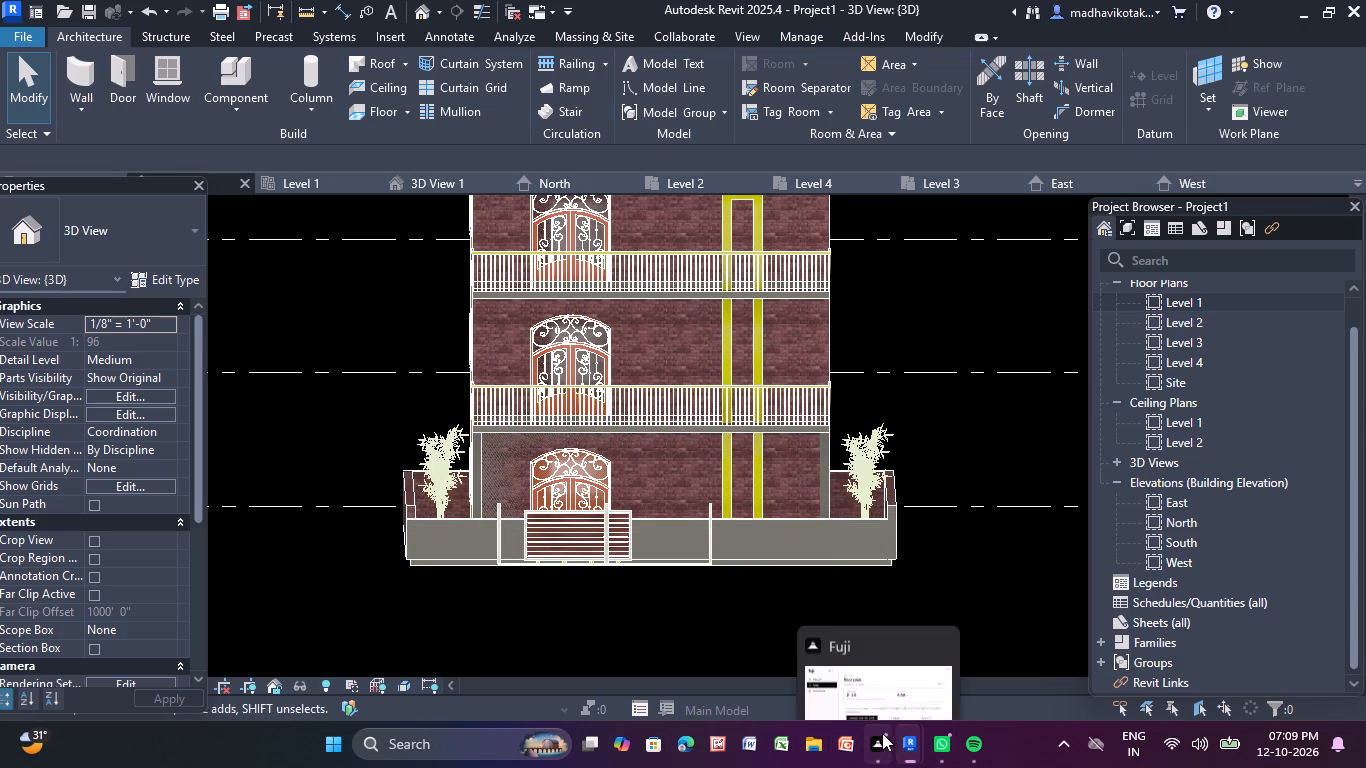
pyautogui.scroll(-4, 590, 349)
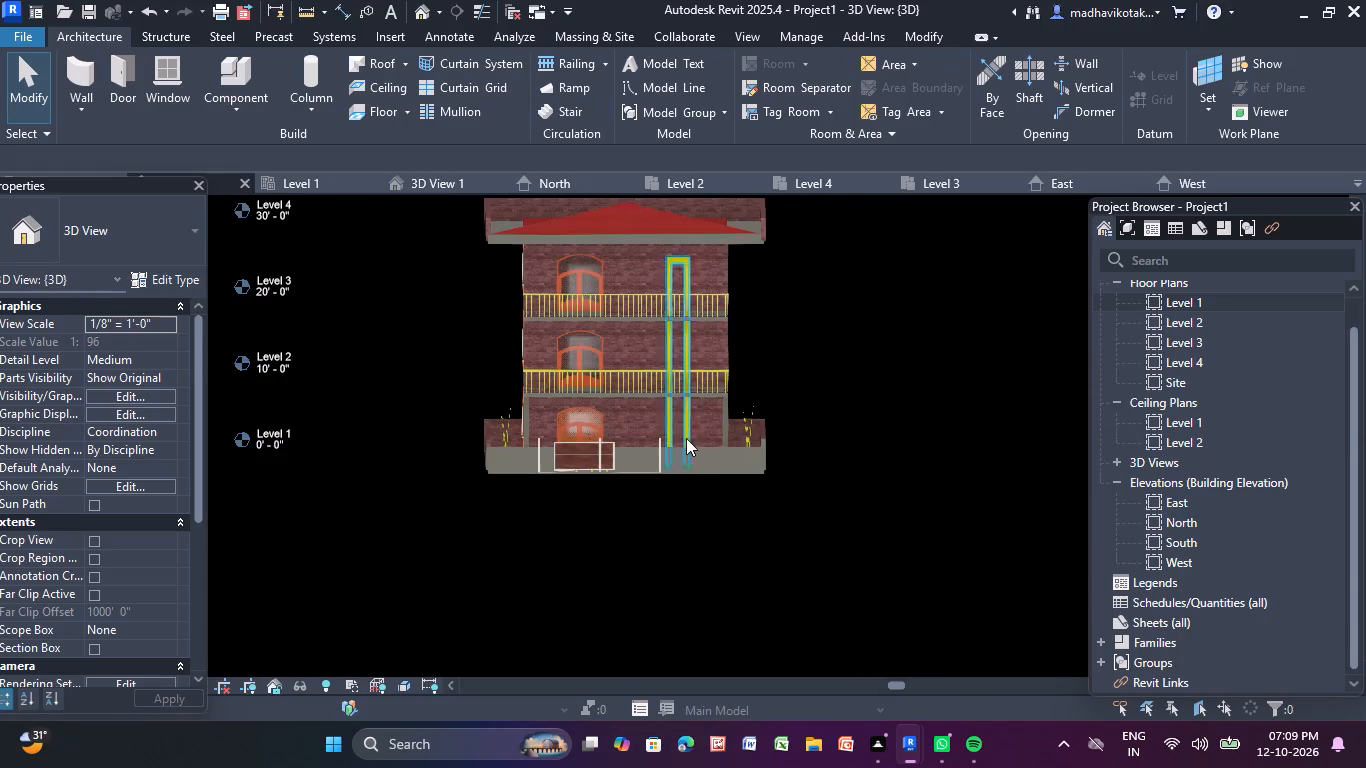
pyautogui.scroll(-3, 927, 469)
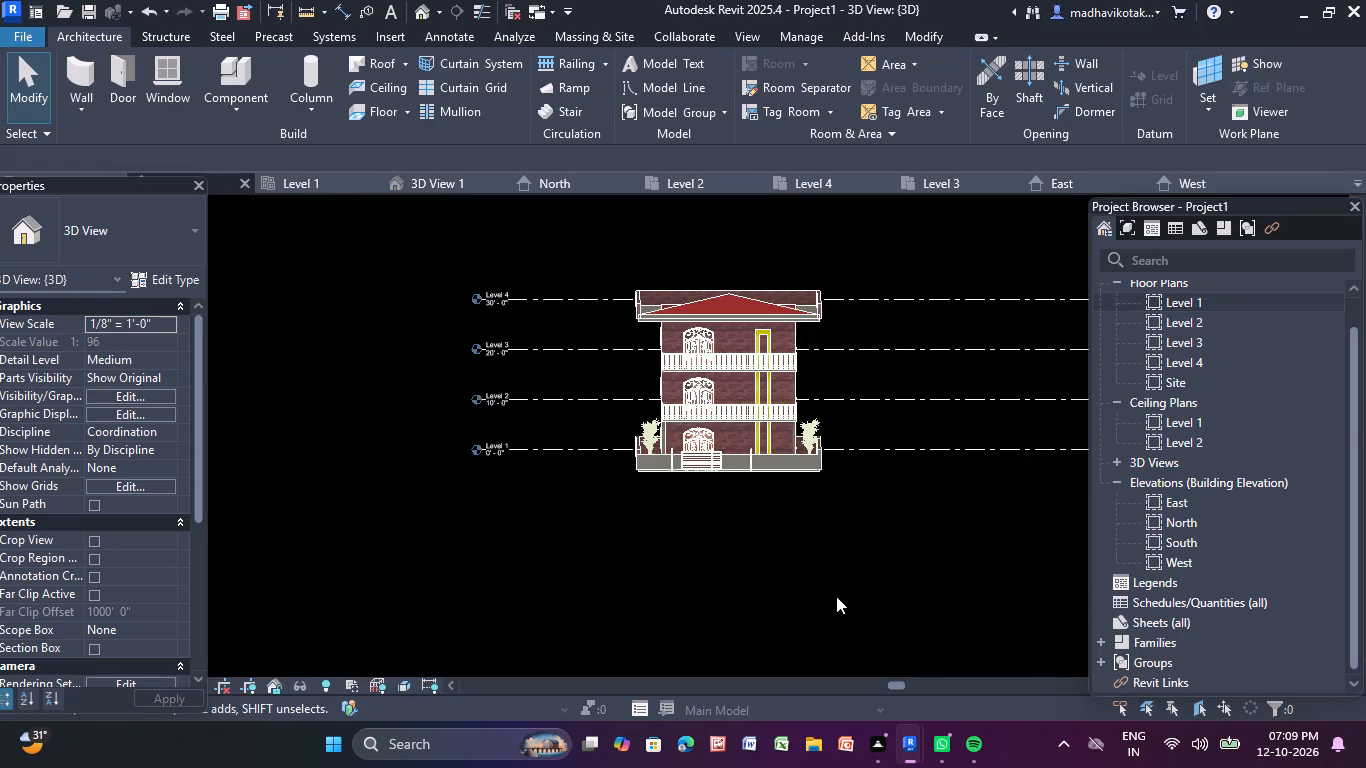
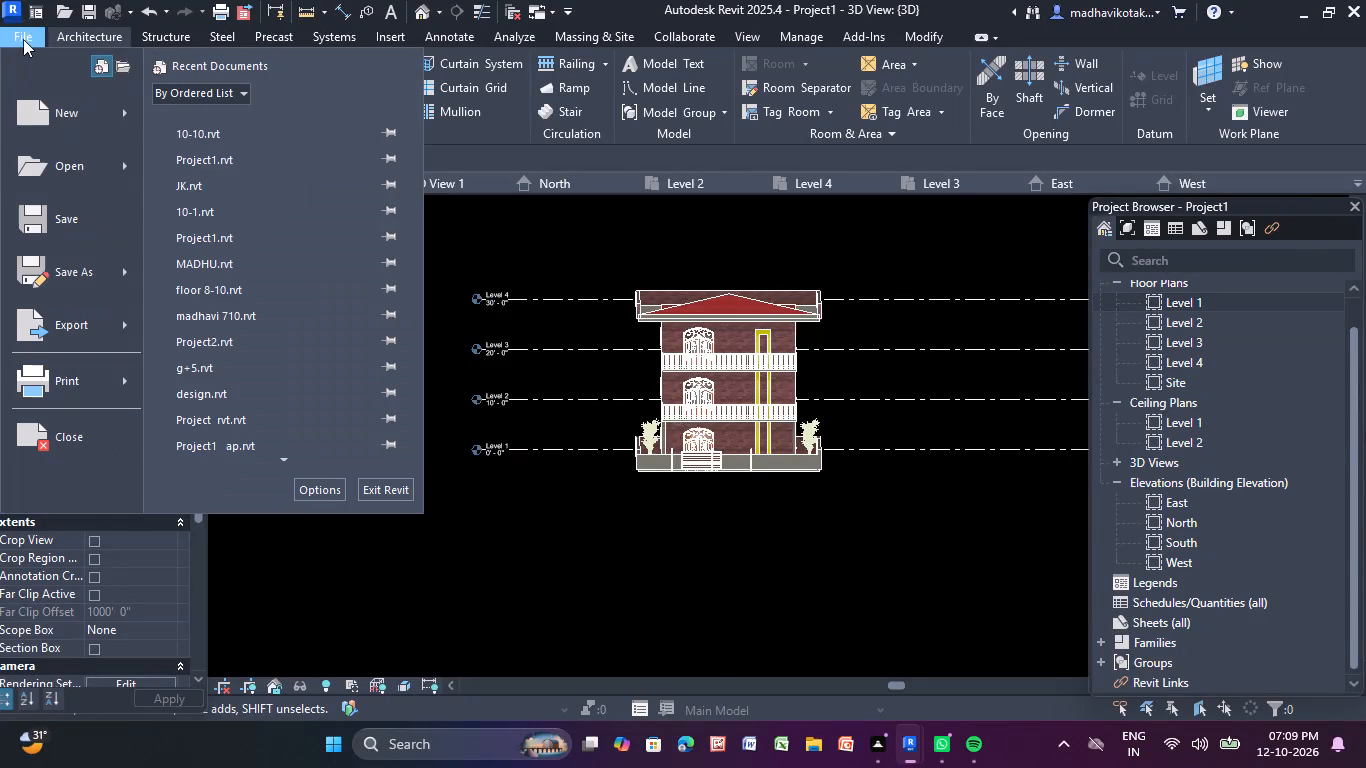
# Save the project as a Revit project file named today 1 in the English-Imperial folder.
pyautogui.click(59, 266)
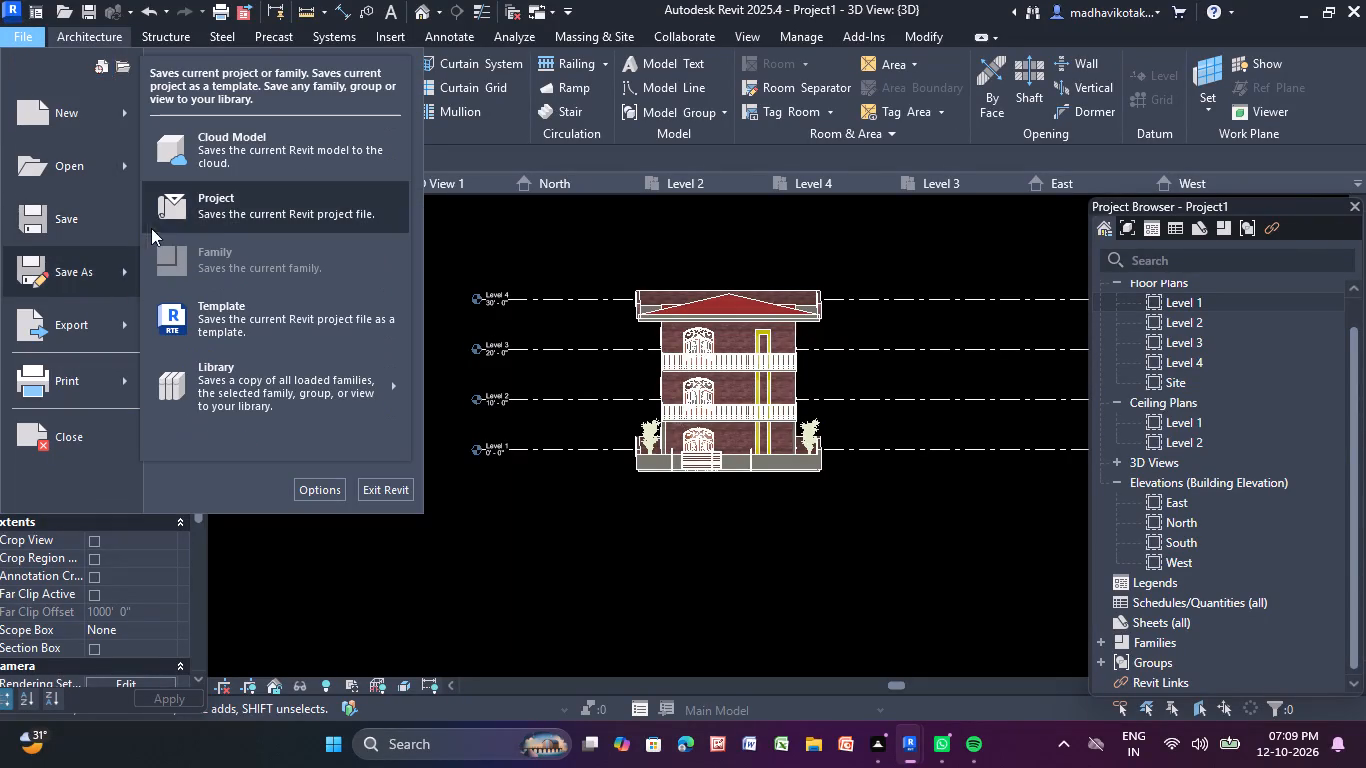
pyautogui.click(211, 223)
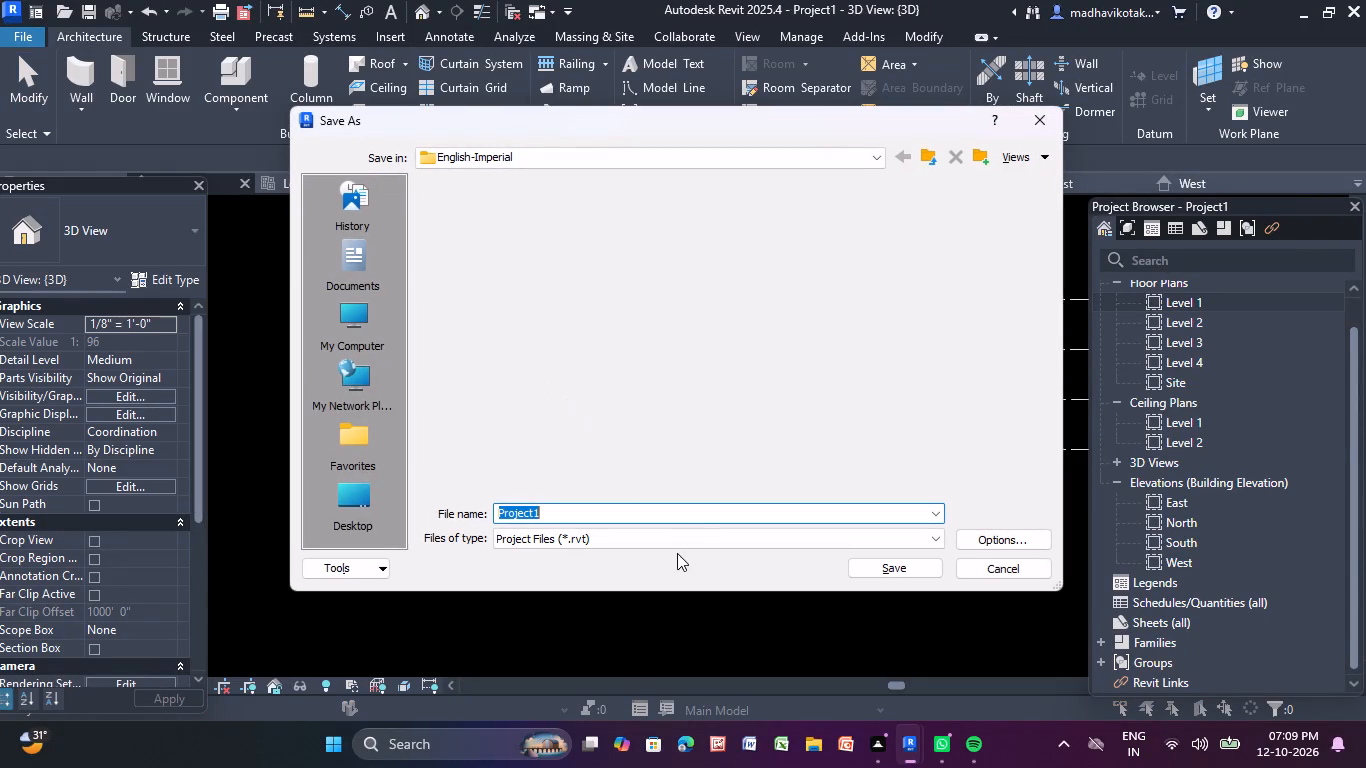
pyautogui.click(708, 512)
pyautogui.press('BackSpace')
pyautogui.press('BackSpace')
pyautogui.press('BackSpace')
pyautogui.press('BackSpace')
pyautogui.press('BackSpace')
pyautogui.press('BackSpace')
pyautogui.press('BackSpace')
pyautogui.press('BackSpace')
pyautogui.press('BackSpace')
pyautogui.press('BackSpace')
pyautogui.press('BackSpace')
pyautogui.press('BackSpace')
pyautogui.press('BackSpace')
pyautogui.press('BackSpace')
pyautogui.press('BackSpace')
pyautogui.press('BackSpace')
pyautogui.press('BackSpace')
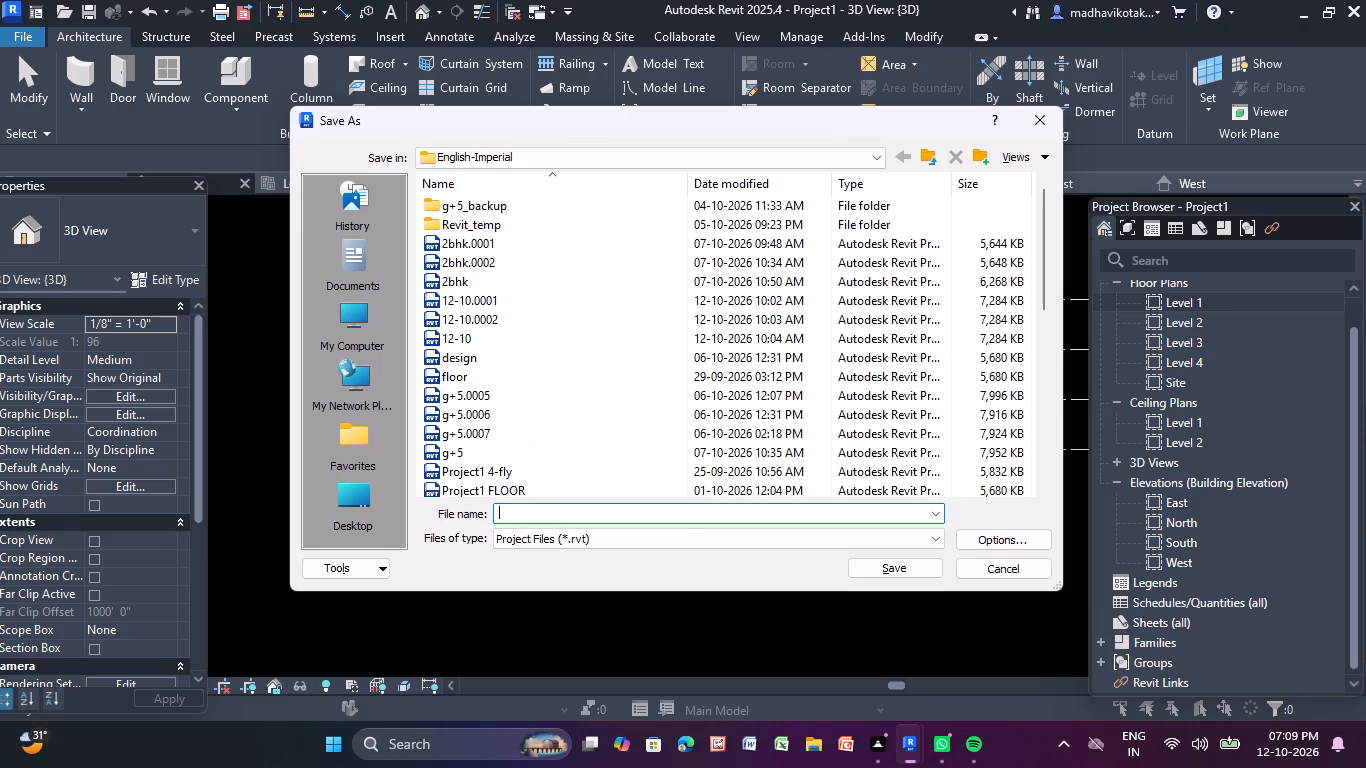
pyautogui.press('2')
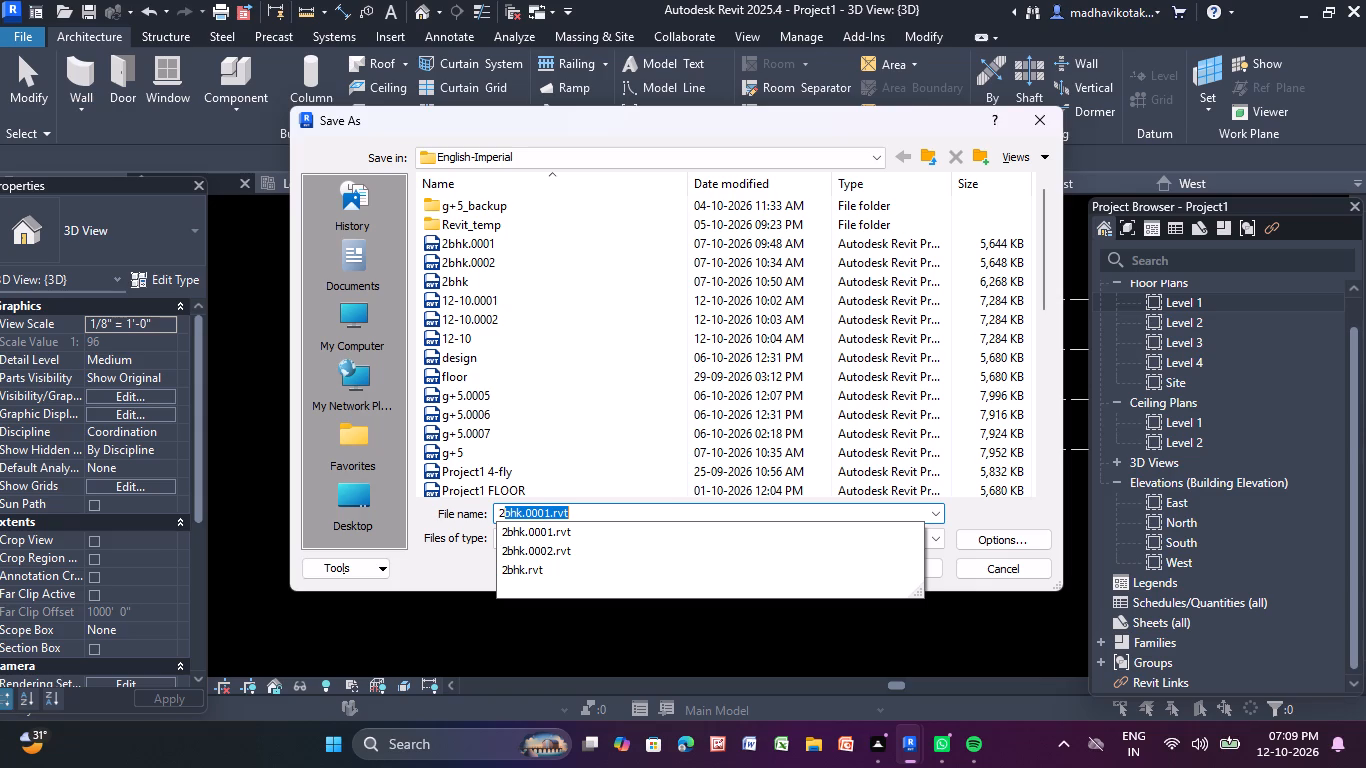
pyautogui.press('BackSpace')
pyautogui.press('BackSpace')
pyautogui.press('BackSpace')
pyautogui.press('BackSpace')
pyautogui.press('BackSpace')
pyautogui.press('BackSpace')
pyautogui.press('BackSpace')
pyautogui.press('BackSpace')
pyautogui.press('BackSpace')
pyautogui.press('BackSpace')
pyautogui.press('BackSpace')
pyautogui.press('BackSpace')
pyautogui.press('BackSpace')
pyautogui.press('BackSpace')
pyautogui.press('BackSpace')
pyautogui.press('BackSpace')
pyautogui.press('BackSpace')
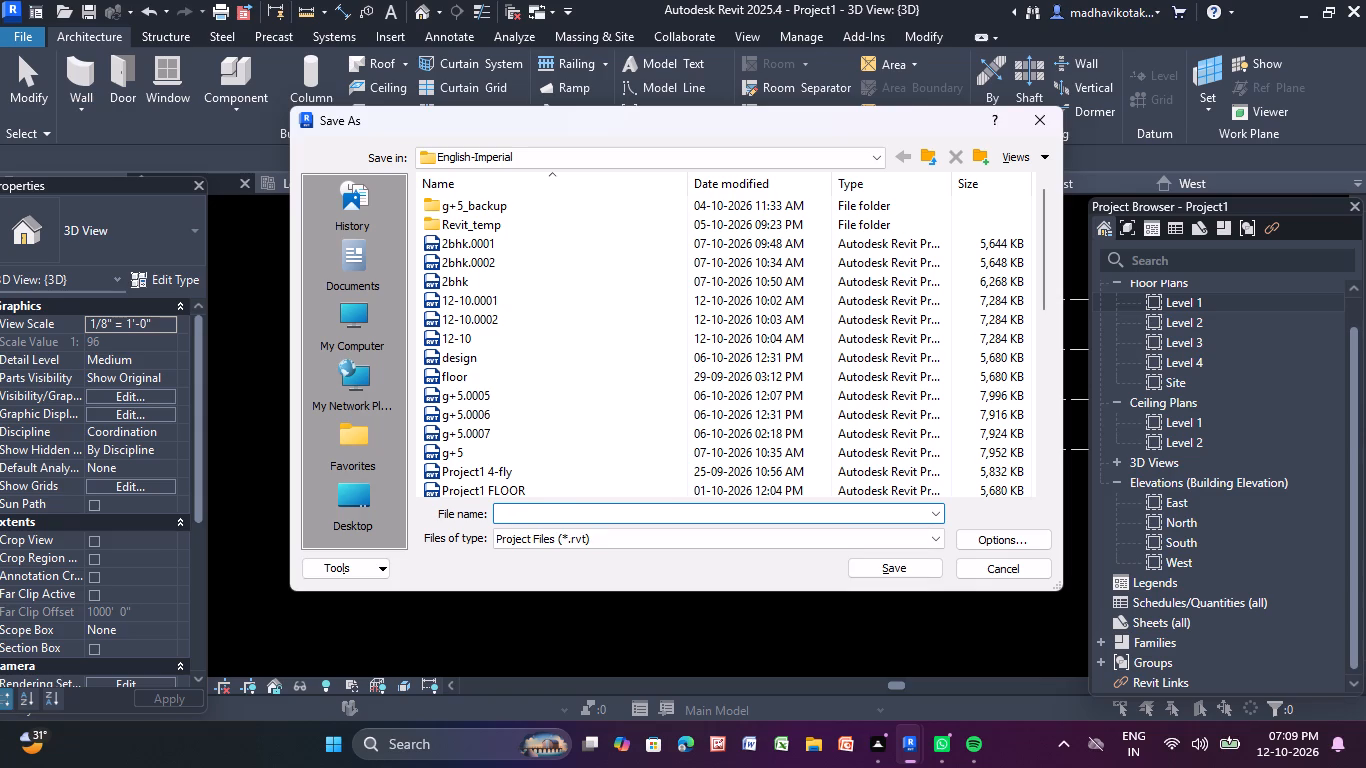
pyautogui.press('e')
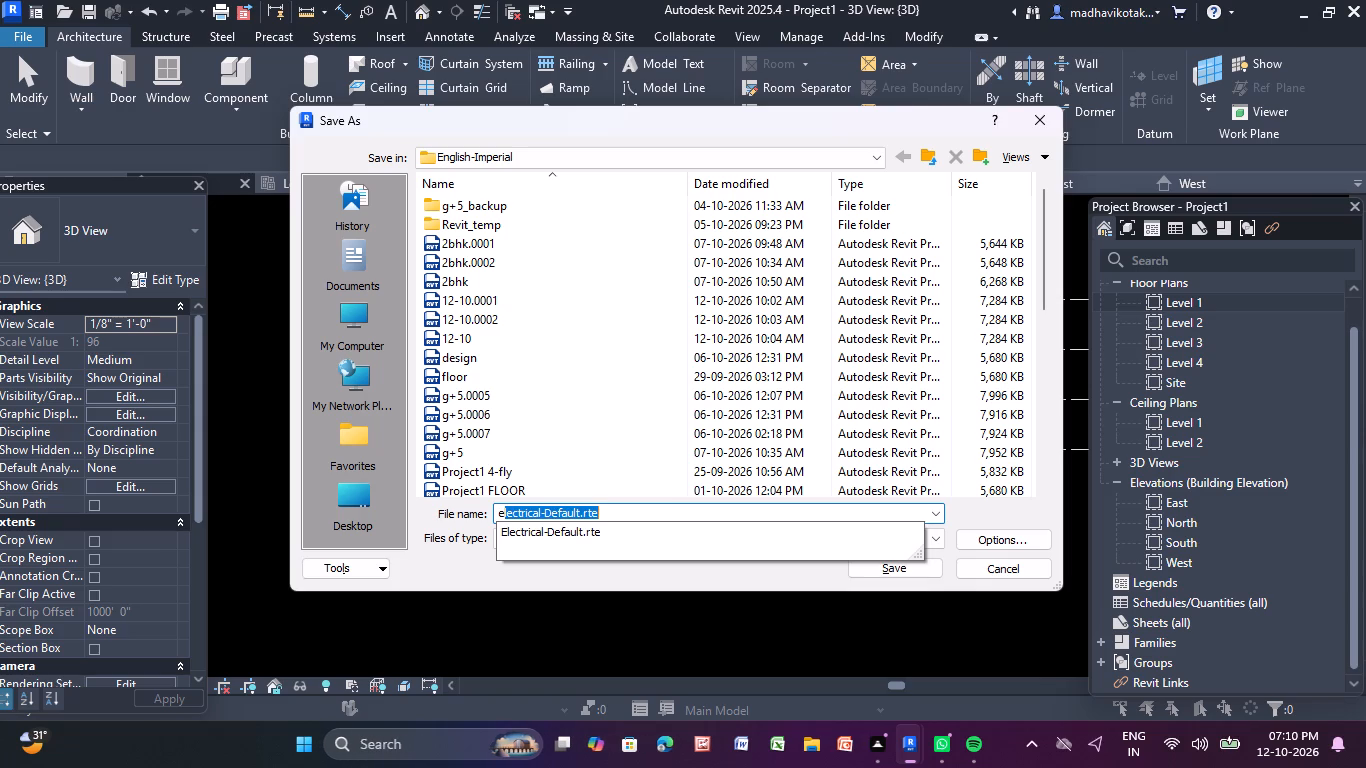
pyautogui.press('BackSpace')
pyautogui.press('BackSpace')
pyautogui.press('BackSpace')
pyautogui.press('BackSpace')
pyautogui.press('BackSpace')
pyautogui.press('BackSpace')
pyautogui.press('BackSpace')
pyautogui.press('BackSpace')
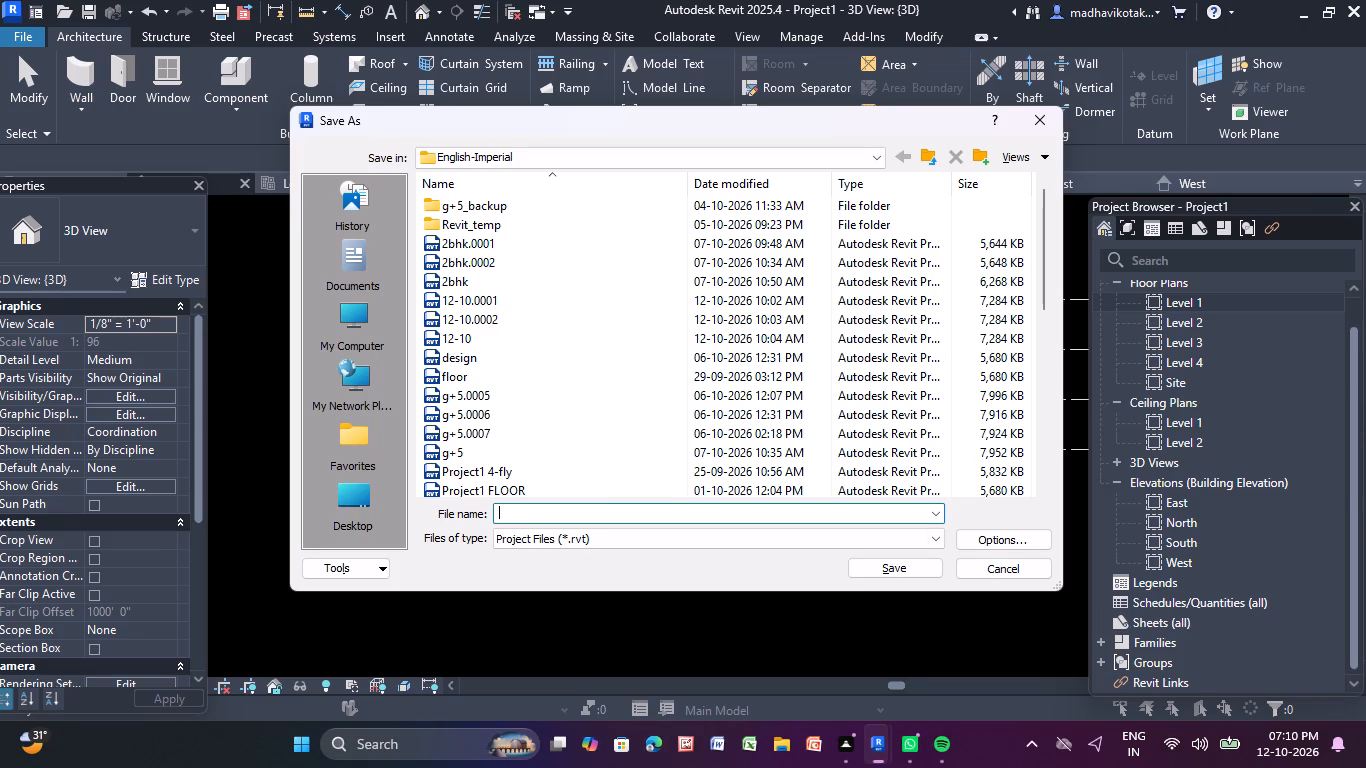
pyautogui.write('toda')
pyautogui.write('y')
pyautogui.press('space')
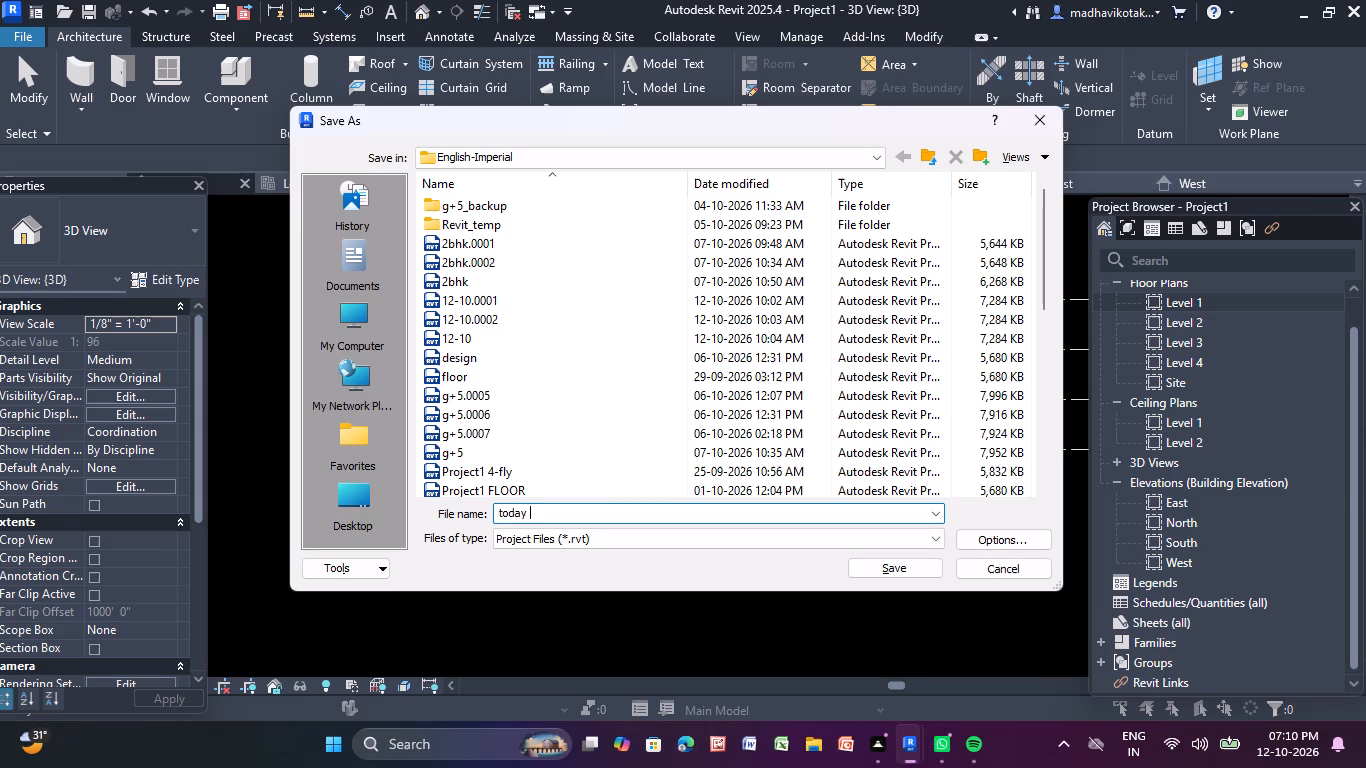
pyautogui.press('1')
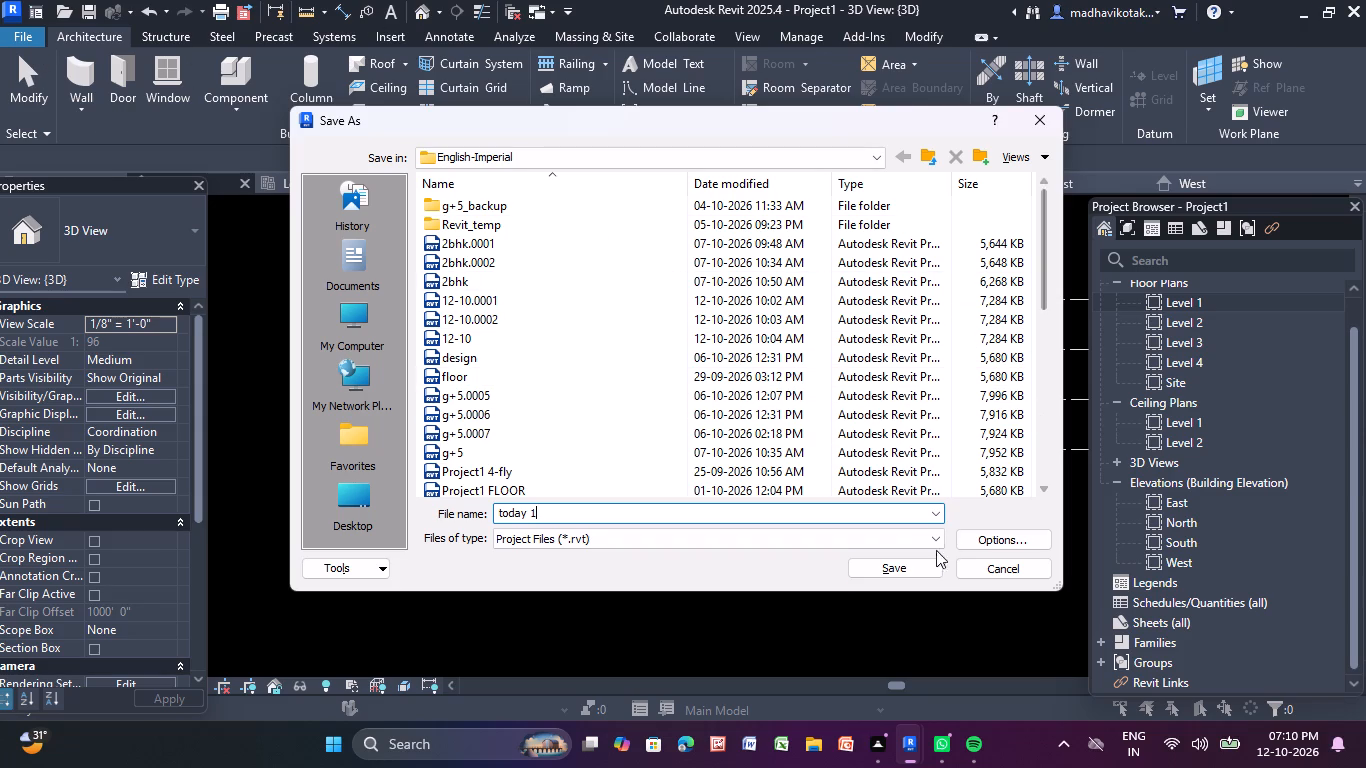
pyautogui.click(921, 575)
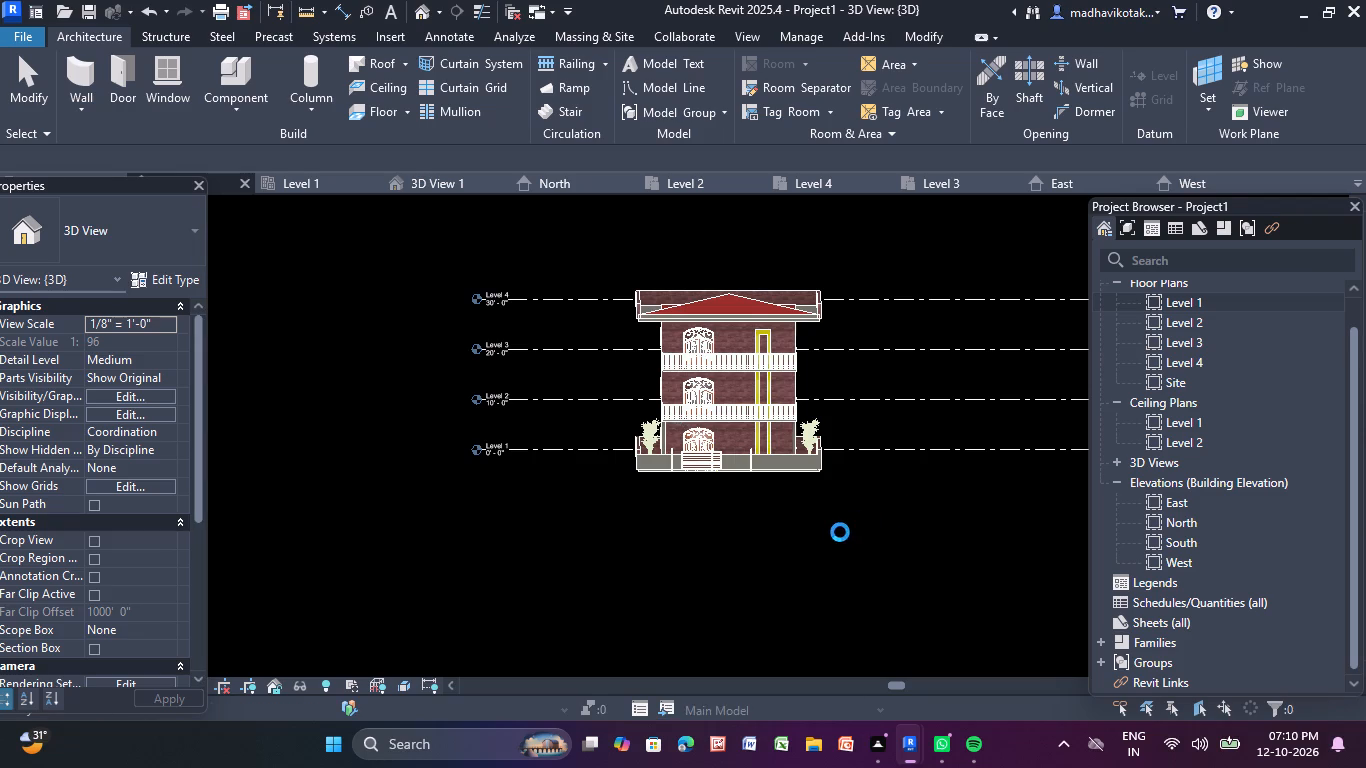
# Save the project once more with Save As, keeping the file name today 1.rvt in the English-Imperial folder.
pyautogui.moveTo(840, 531); pyautogui.dragTo(721, 496, button='middle')
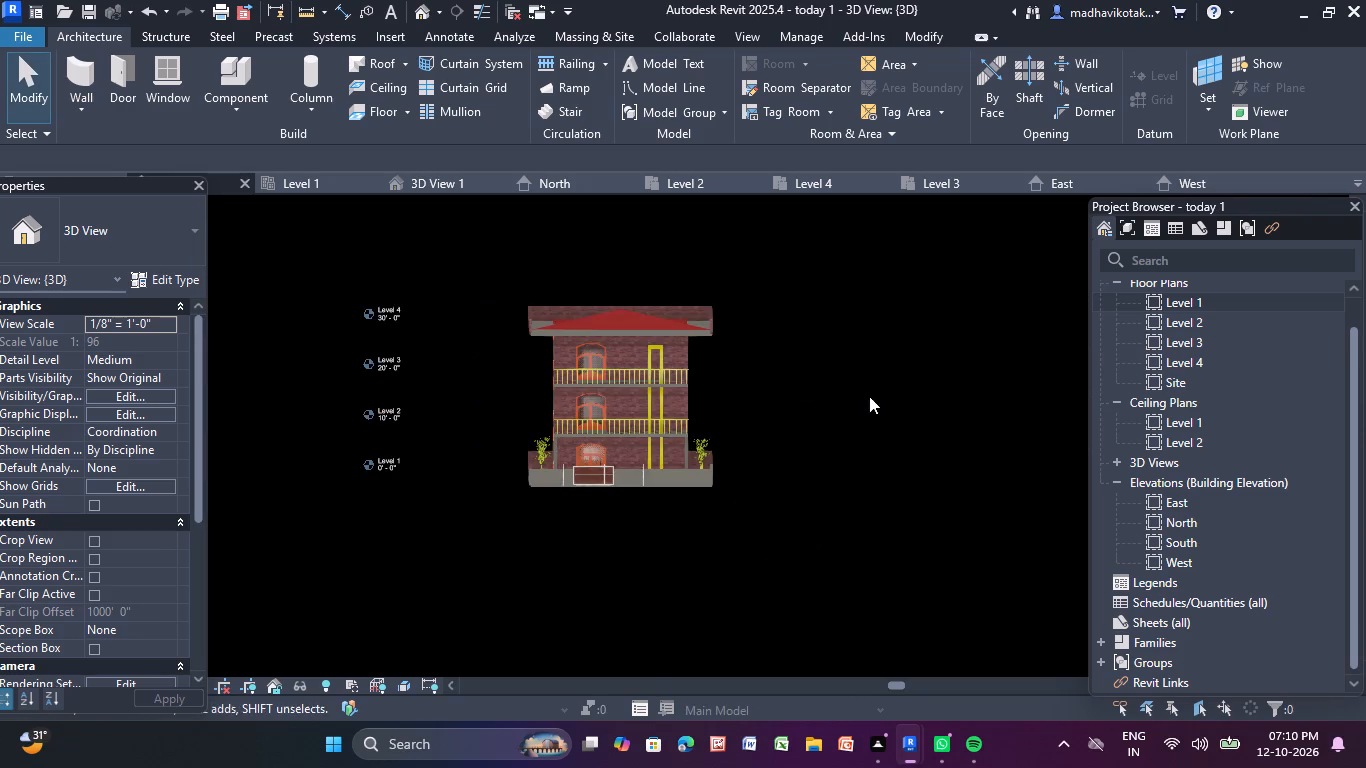
pyautogui.moveTo(870, 396); pyautogui.dragTo(776, 419, button='middle')
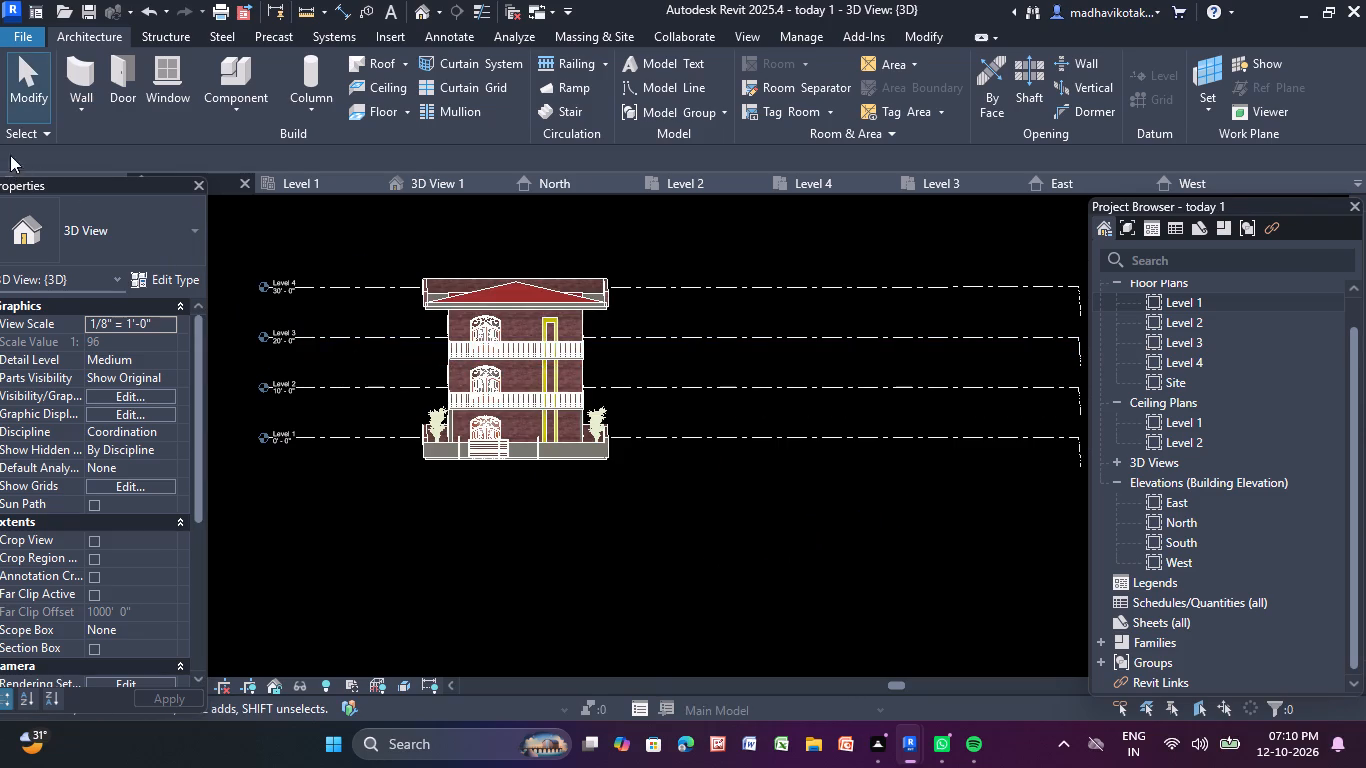
pyautogui.click(33, 39)
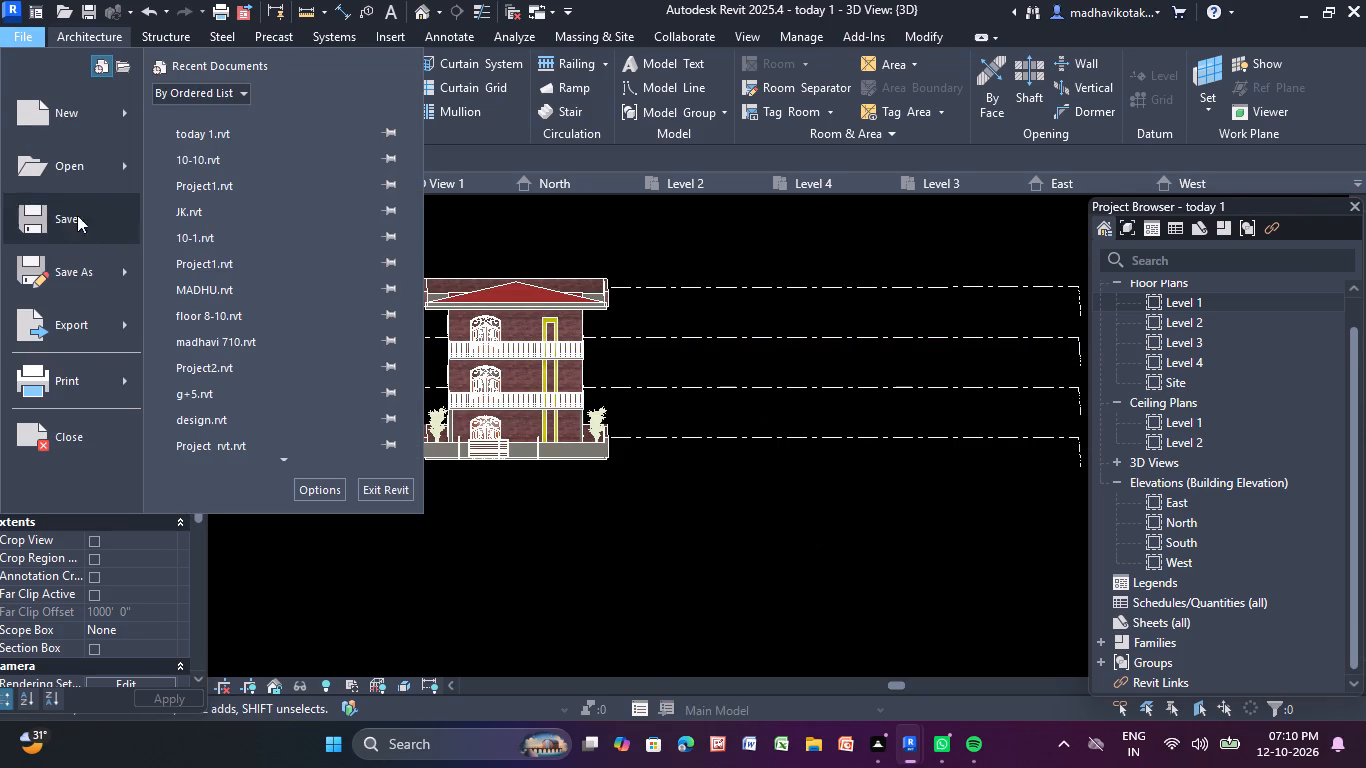
pyautogui.click(73, 266)
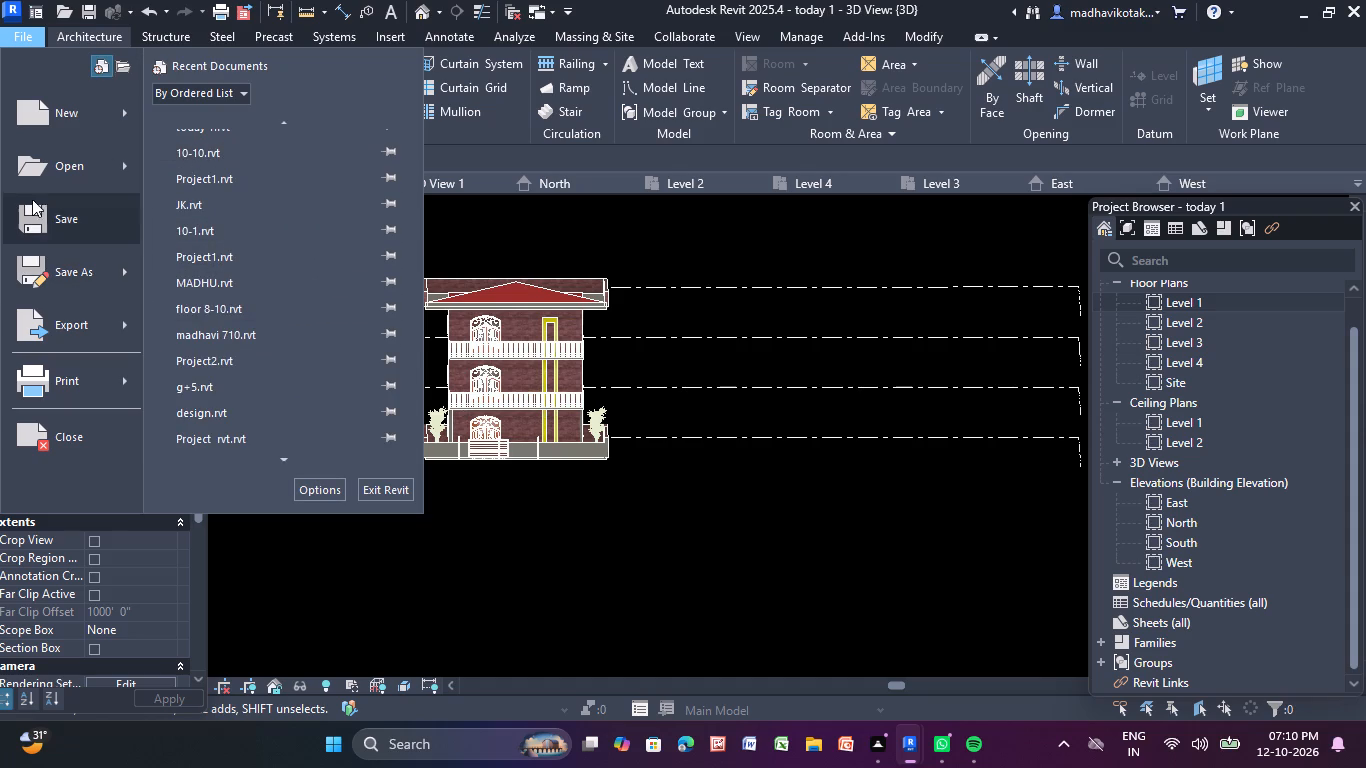
pyautogui.click(40, 272)
pyautogui.click(245, 213)
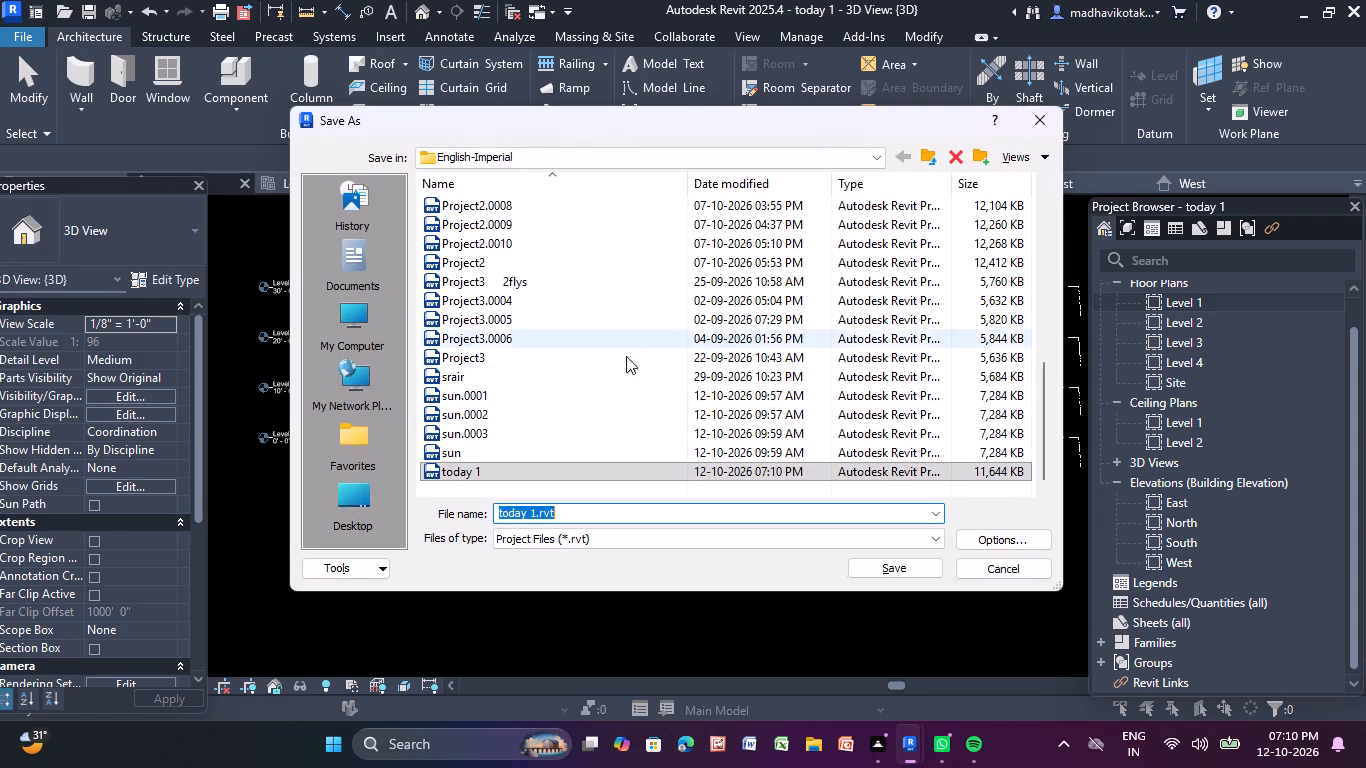
pyautogui.click(908, 574)
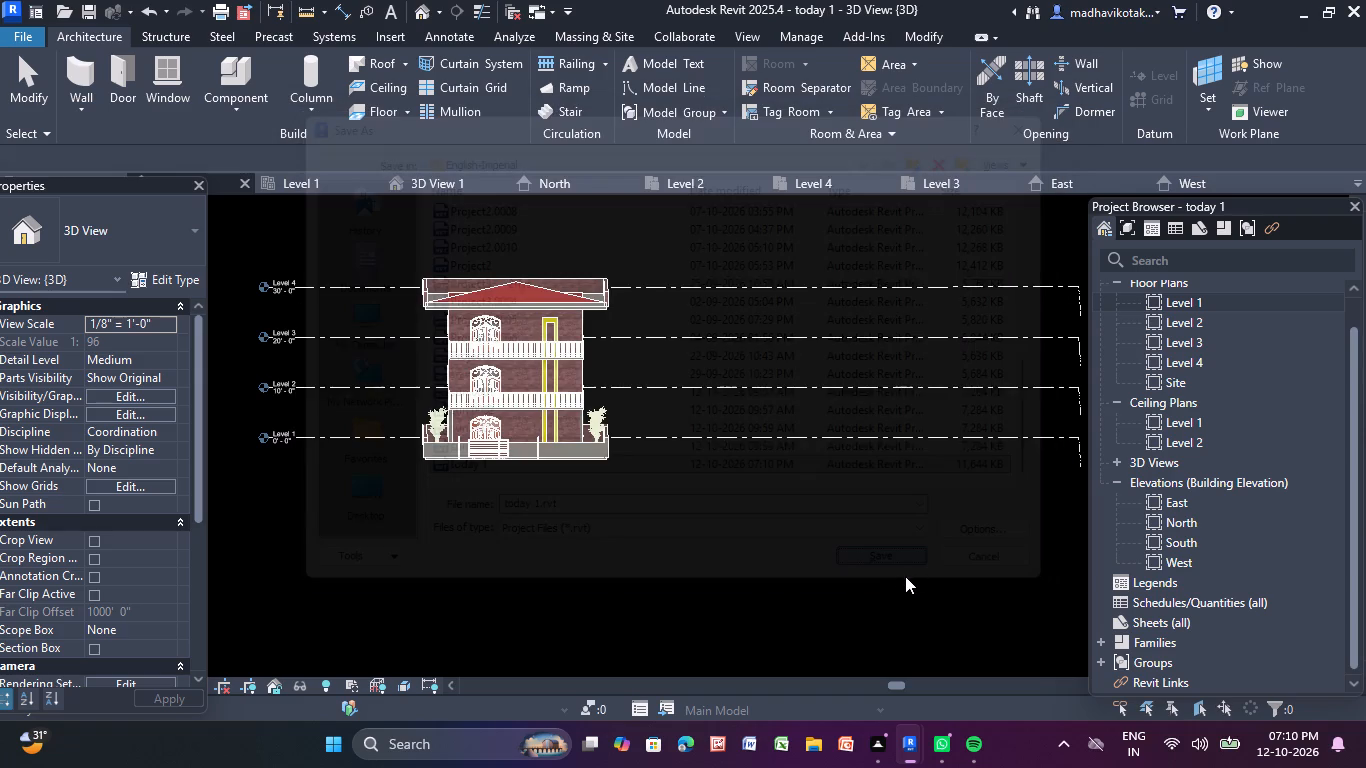